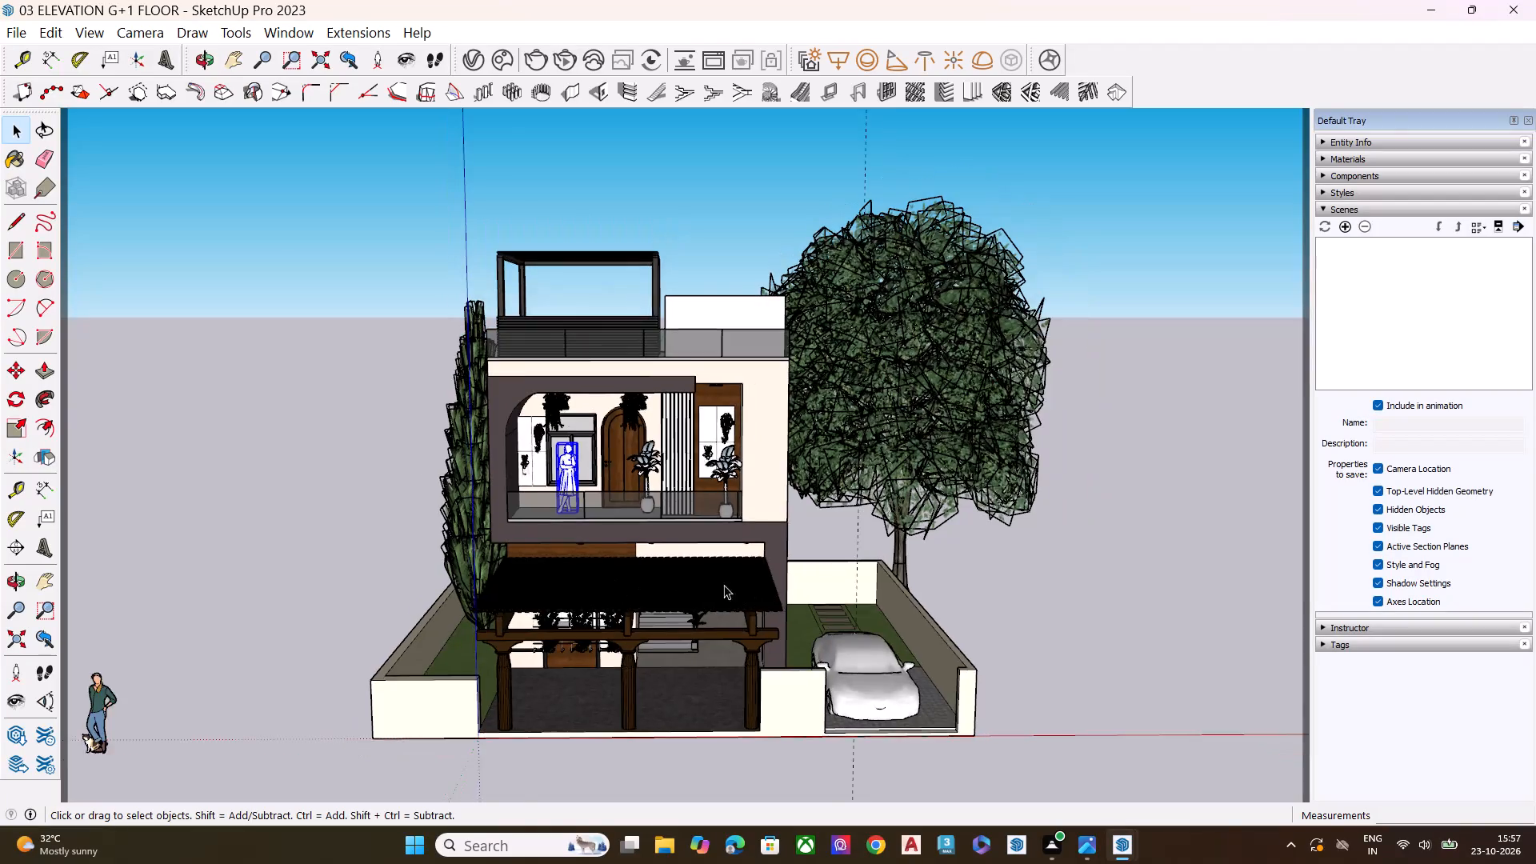
# Frame the whole house from the front, with both trees and the car in view, and save it as a new scene.
pyautogui.moveTo(722, 593); pyautogui.dragTo(698, 544, button='middle')
pyautogui.scroll(3, 521, 502)
pyautogui.click(435, 499)
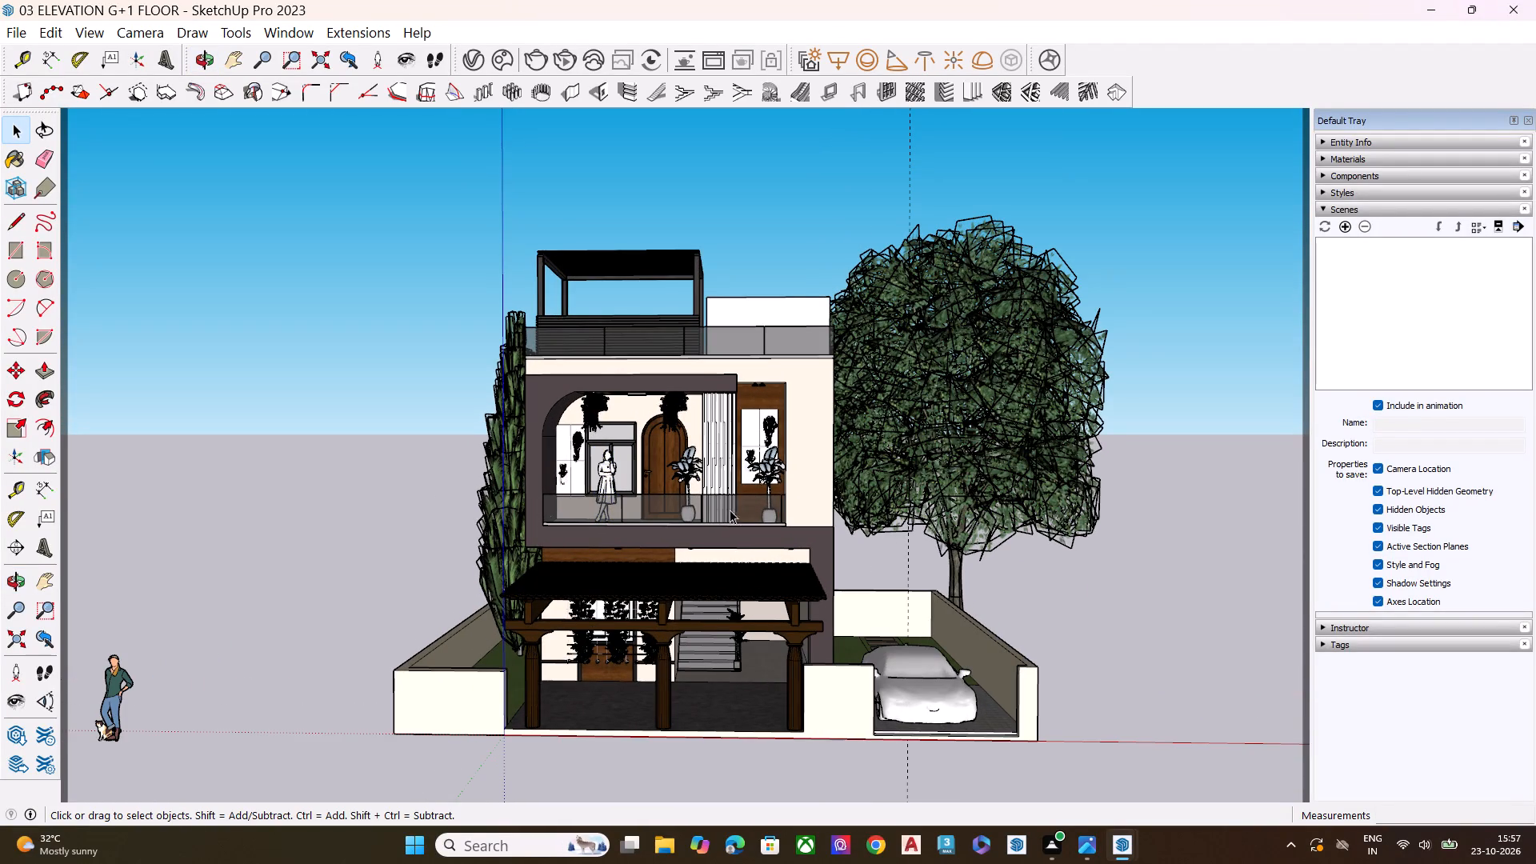
pyautogui.scroll(1, 760, 510)
pyautogui.scroll(1, 669, 468)
pyautogui.scroll(-2, 669, 468)
pyautogui.scroll(5, 669, 468)
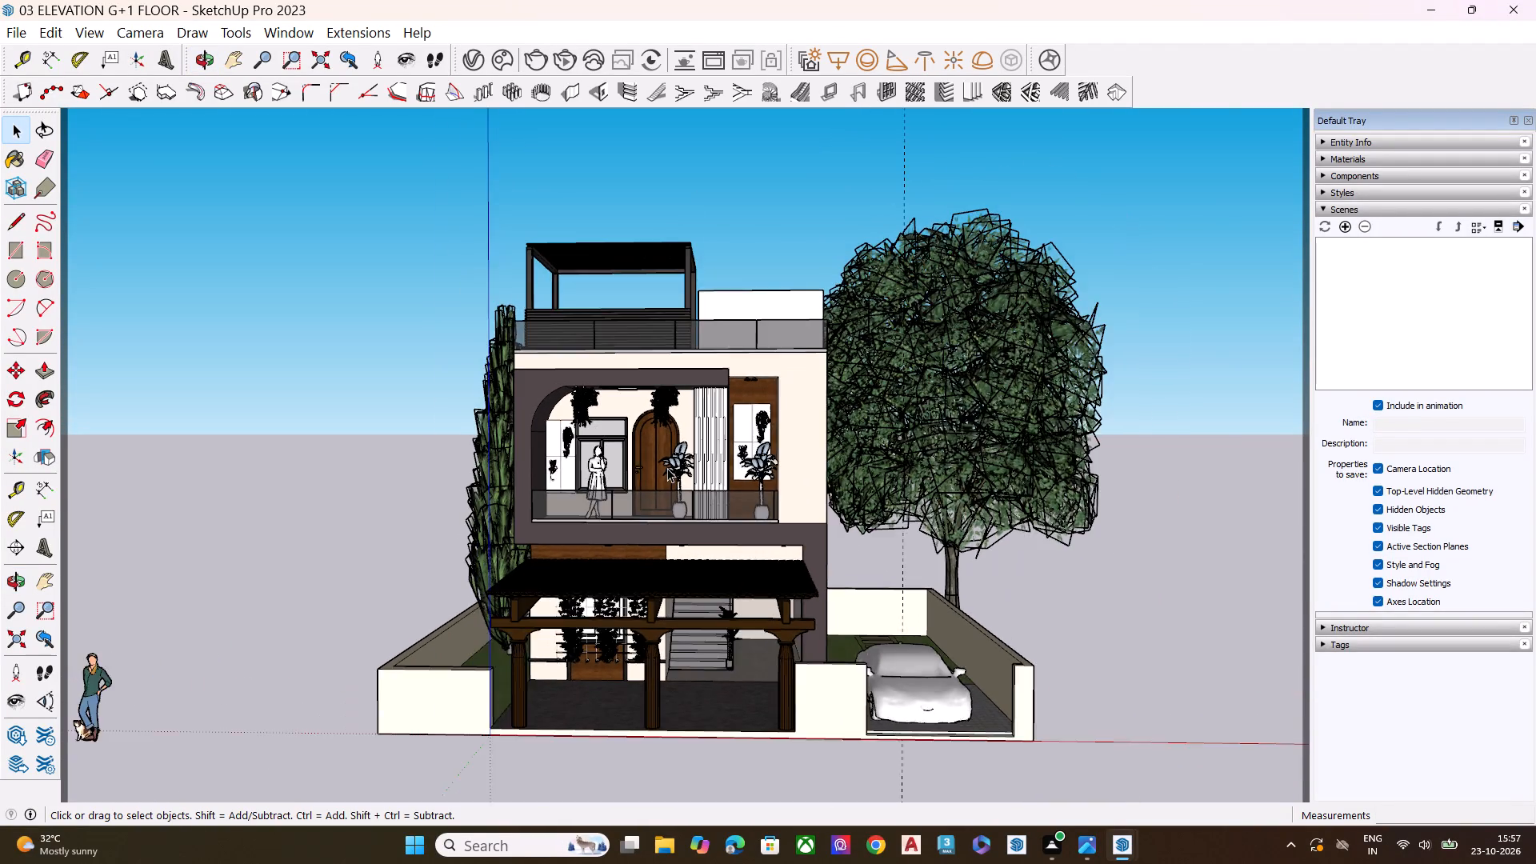
pyautogui.scroll(-3, 574, 266)
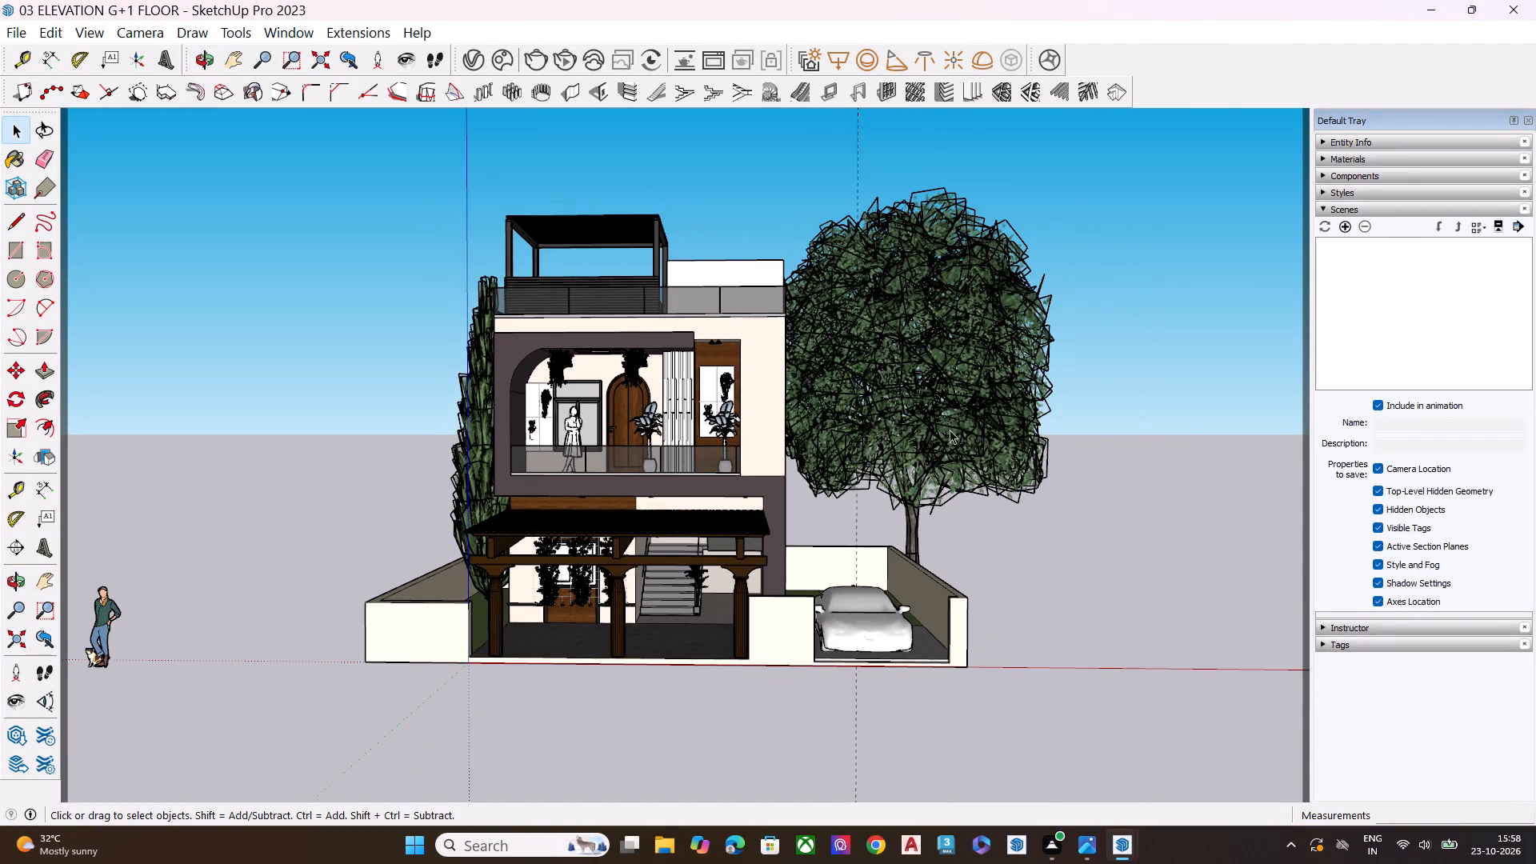
pyautogui.scroll(1, 831, 382)
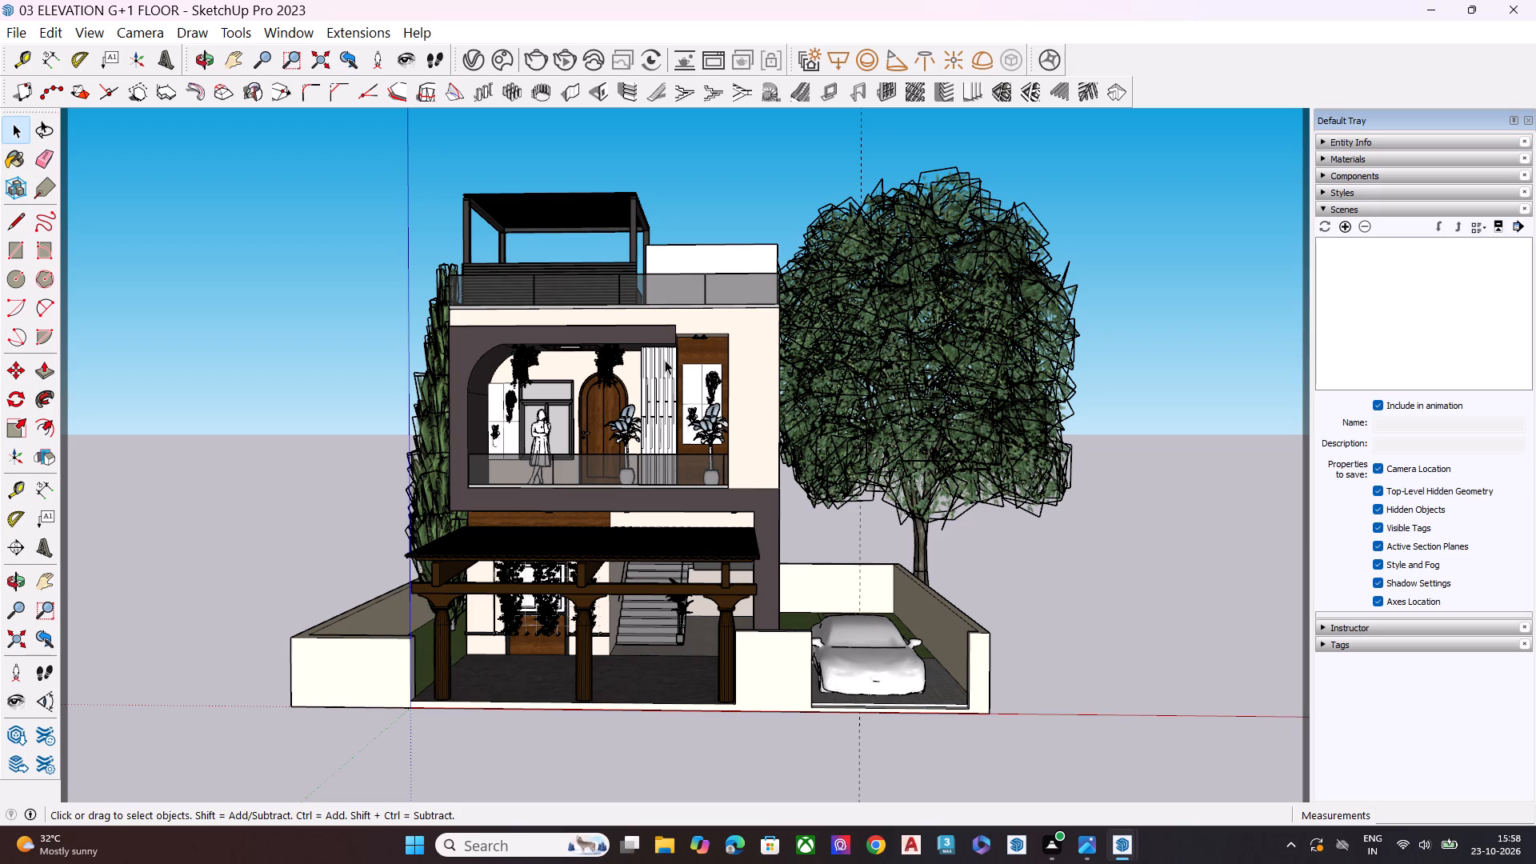
pyautogui.press('h')
pyautogui.moveTo(669, 358); pyautogui.dragTo(682, 412, button='middle')
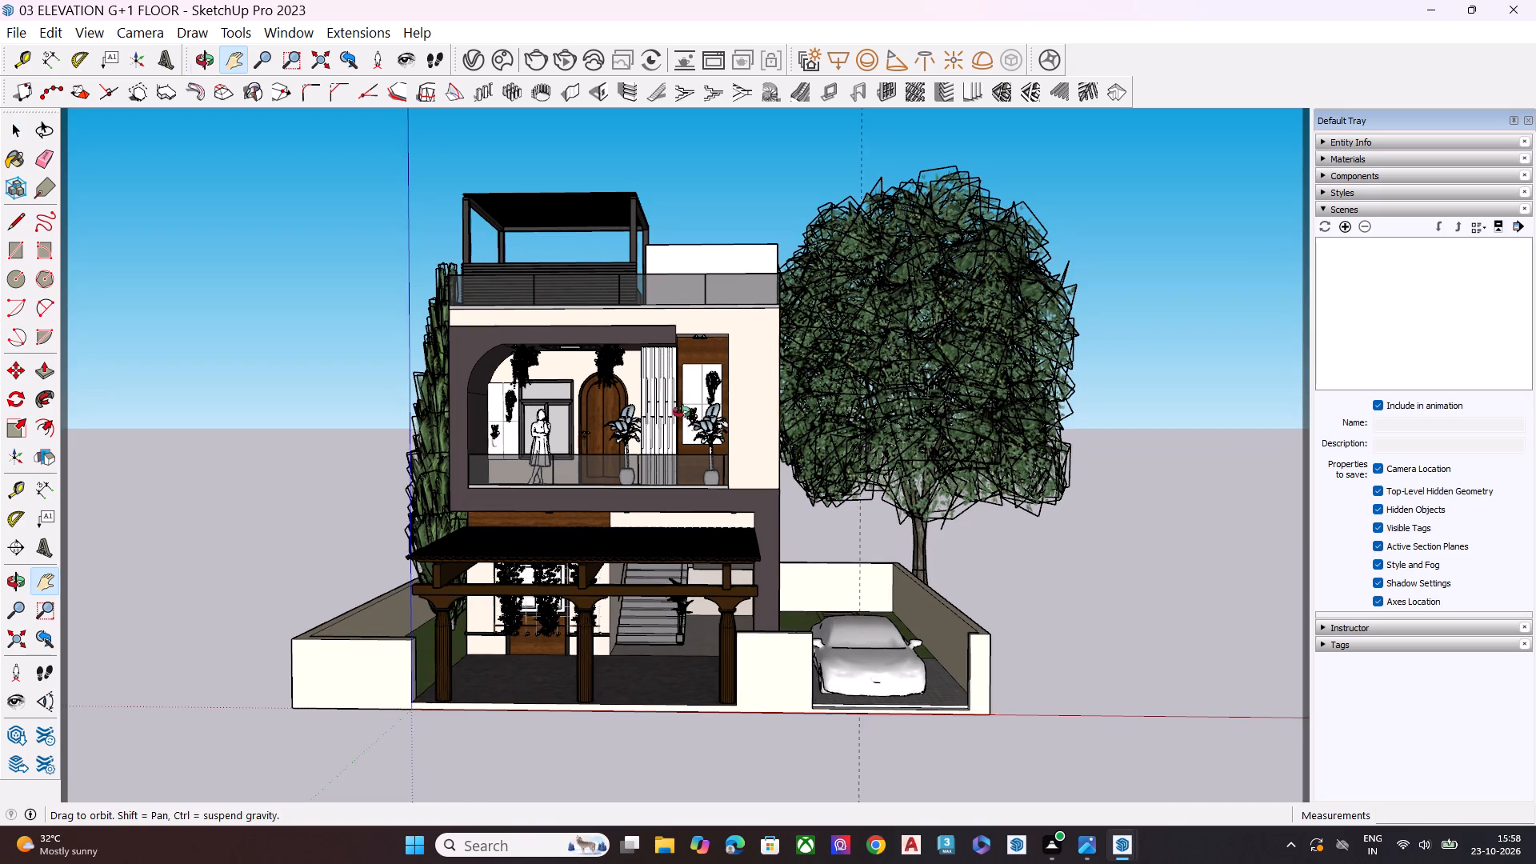
pyautogui.moveTo(682, 412); pyautogui.dragTo(710, 358, button='middle')
pyautogui.scroll(2, 710, 358)
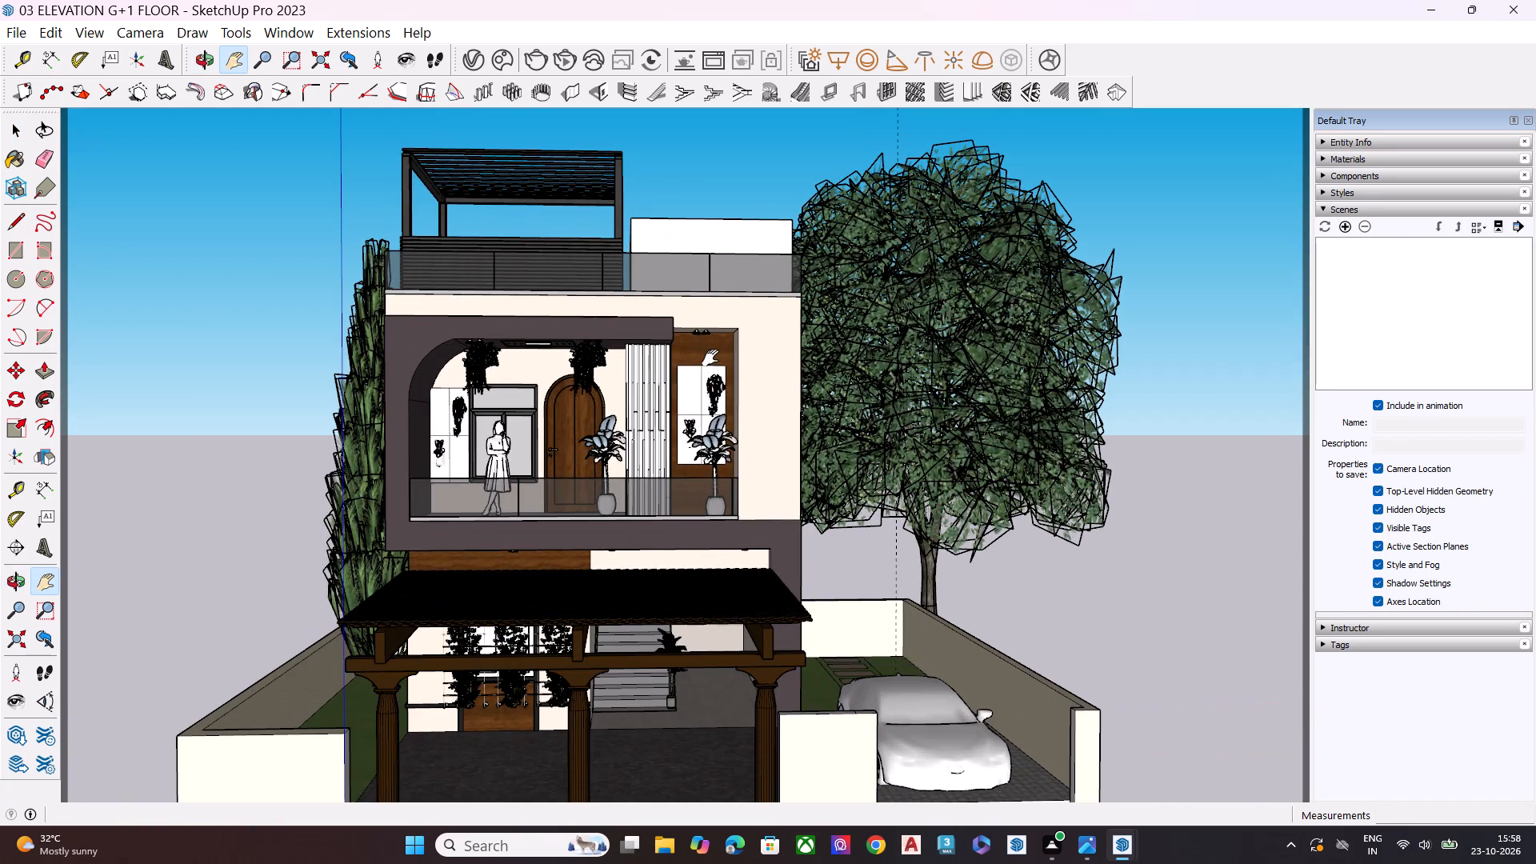
pyautogui.moveTo(632, 411); pyautogui.dragTo(634, 404, button='middle')
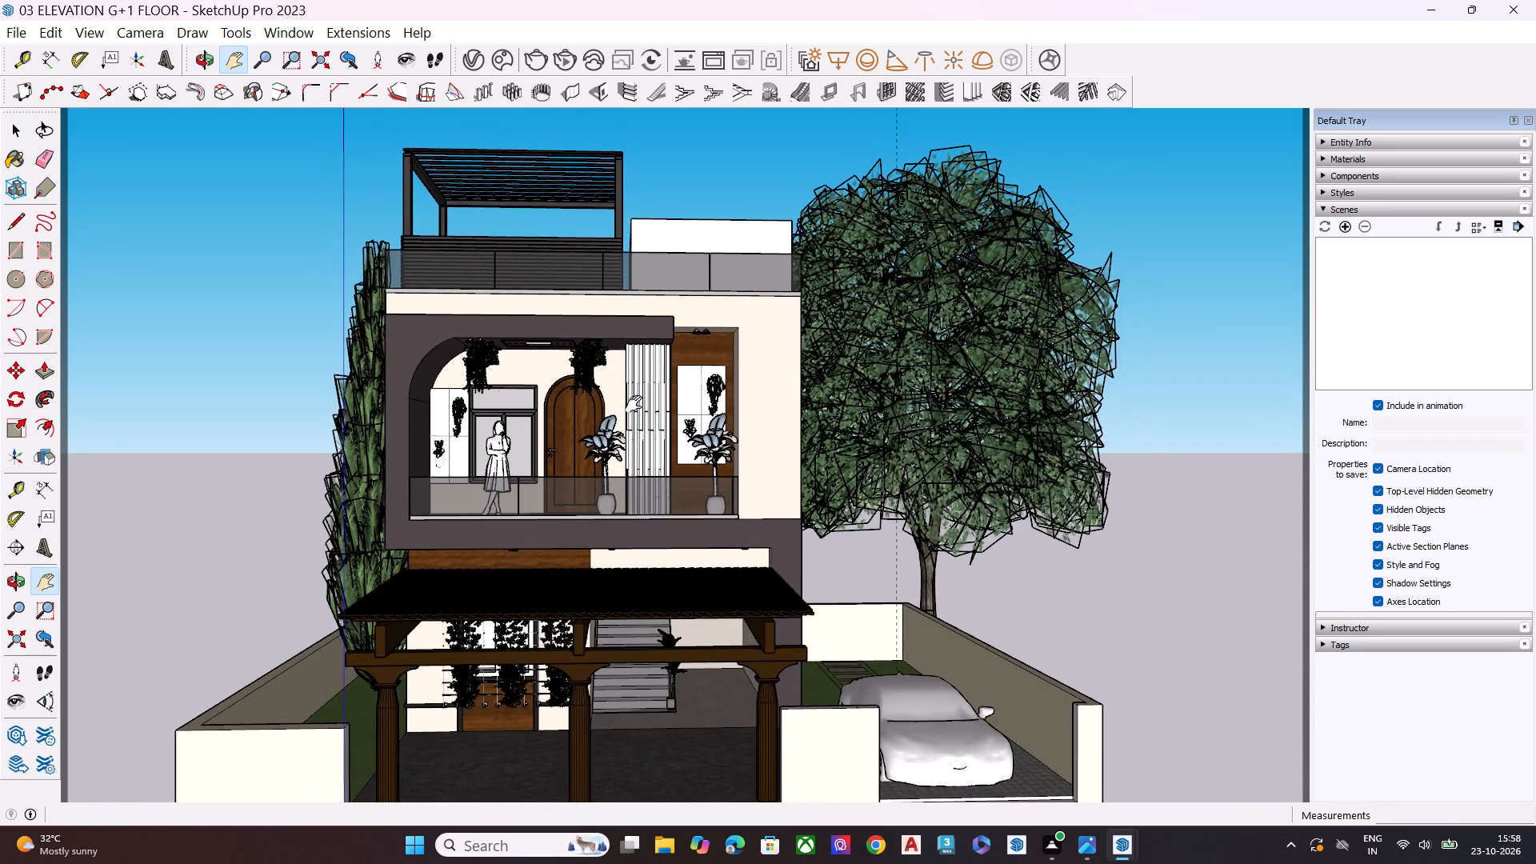
pyautogui.scroll(1, 634, 403)
pyautogui.scroll(-3, 634, 403)
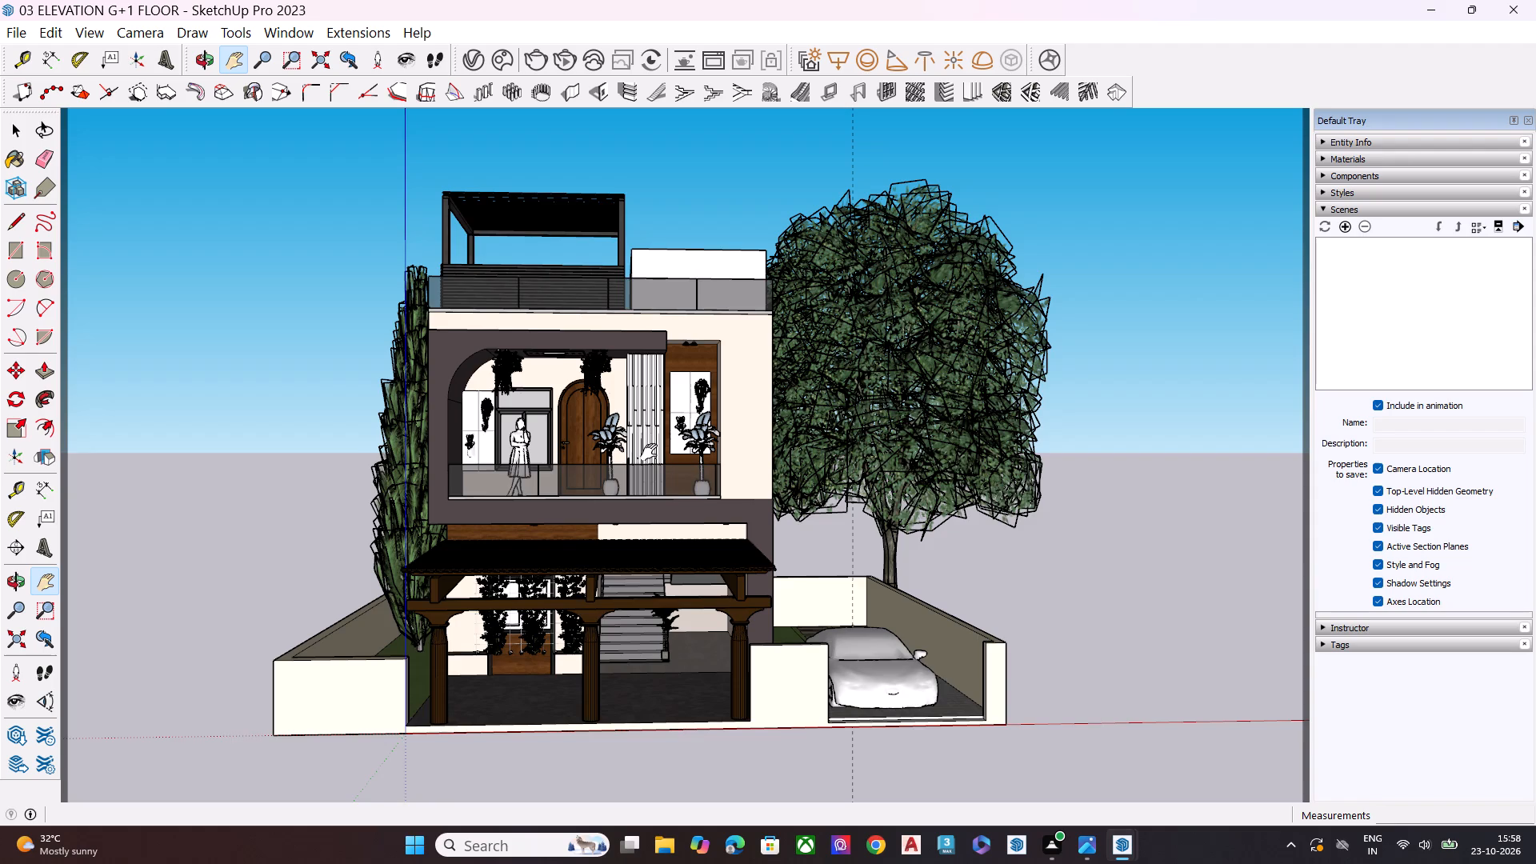
pyautogui.scroll(1, 649, 452)
pyautogui.scroll(-1, 649, 452)
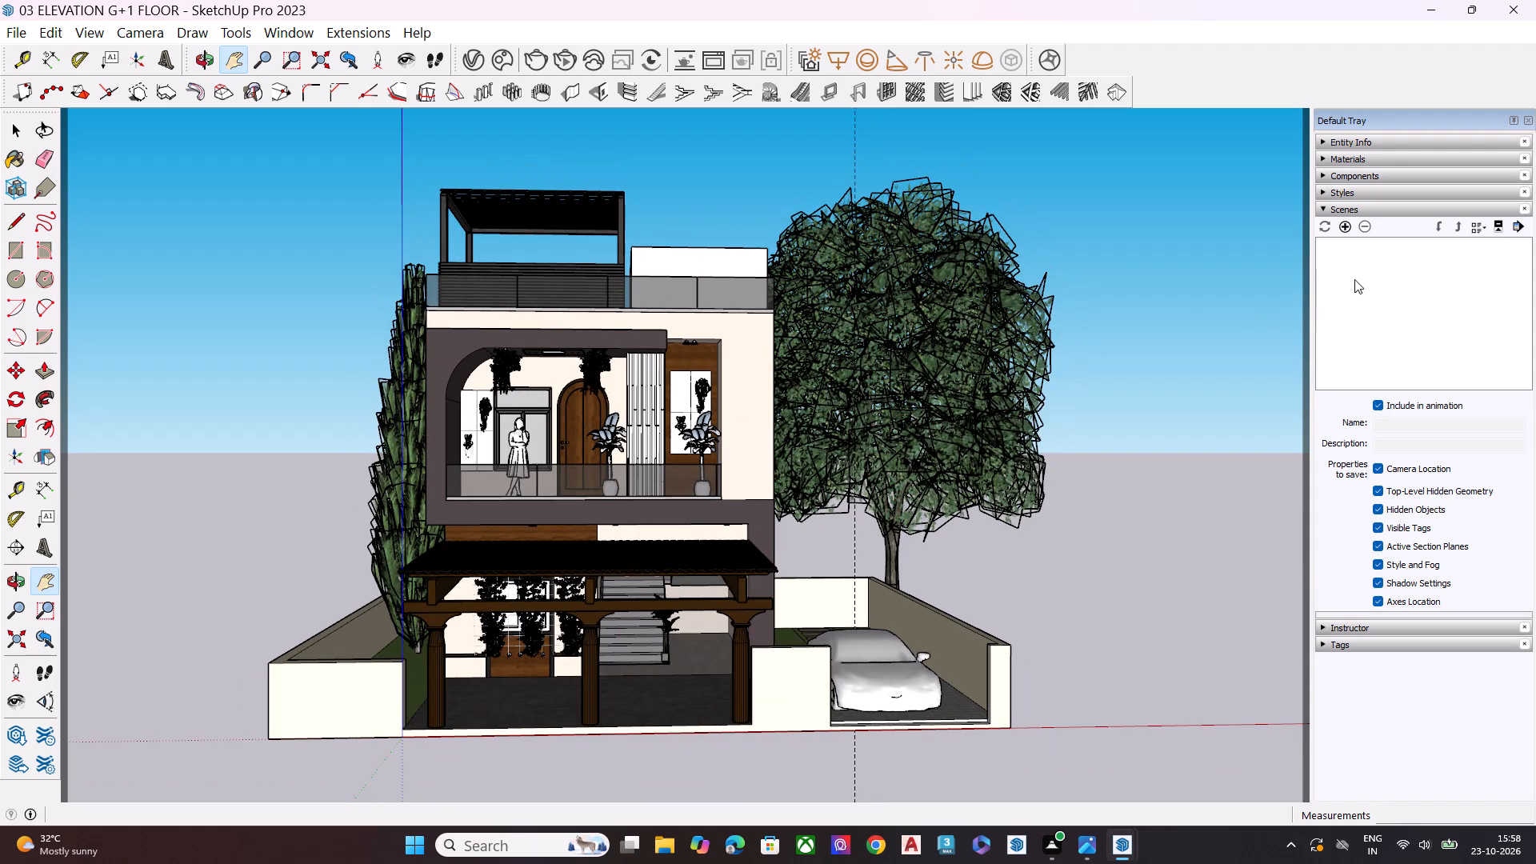
pyautogui.click(1346, 221)
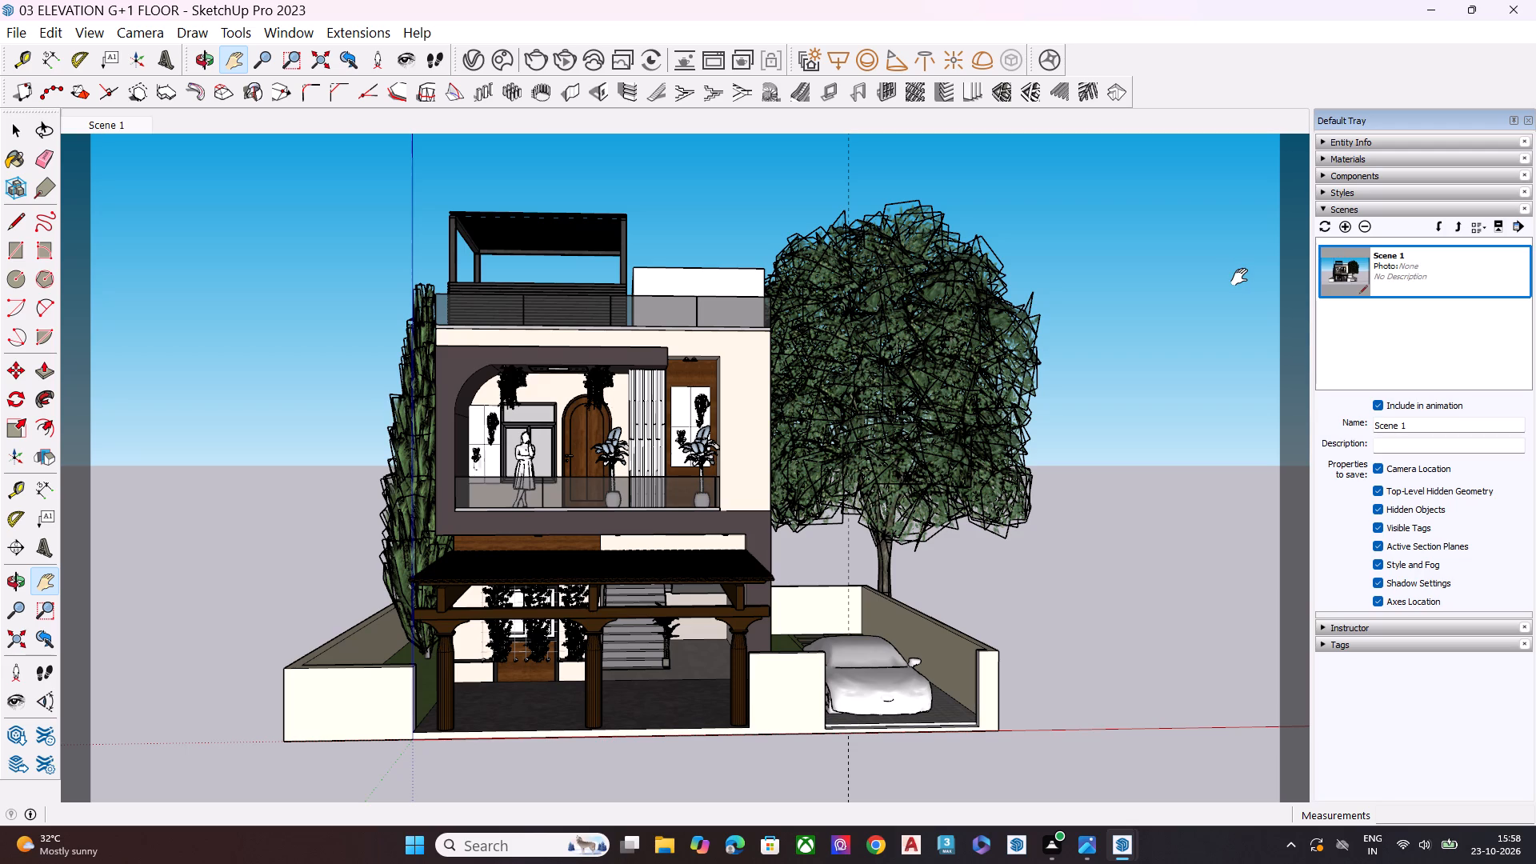
# Examine the house, balcony figure and entrance pergola from both front corners at a low viewing angle.
pyautogui.scroll(-4, 522, 336)
pyautogui.moveTo(649, 430); pyautogui.dragTo(764, 460, button='middle')
pyautogui.scroll(4, 630, 488)
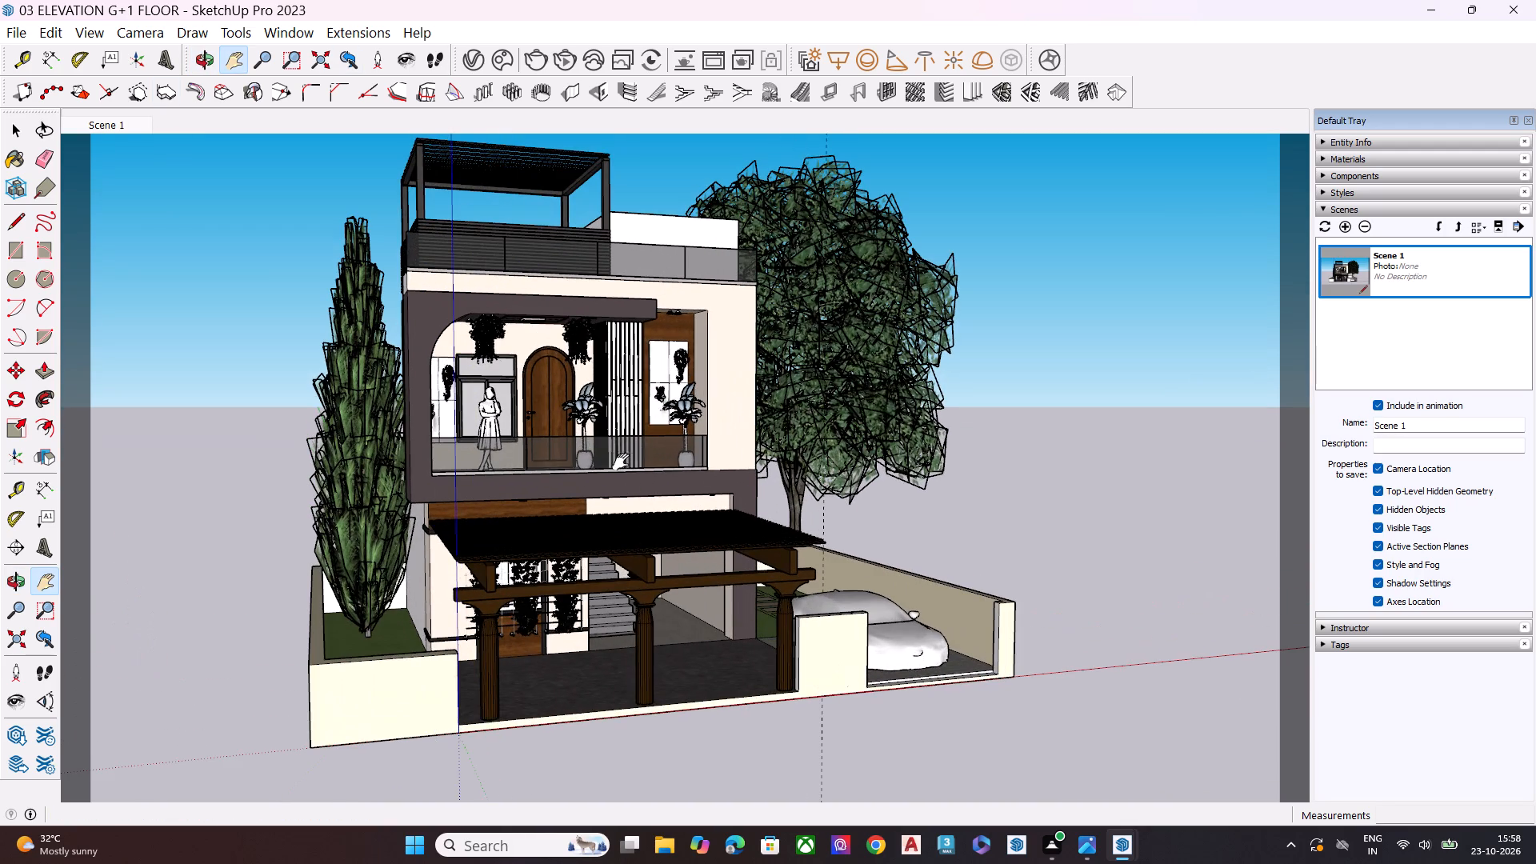
pyautogui.moveTo(607, 441); pyautogui.dragTo(626, 415, button='middle')
pyautogui.scroll(1, 649, 256)
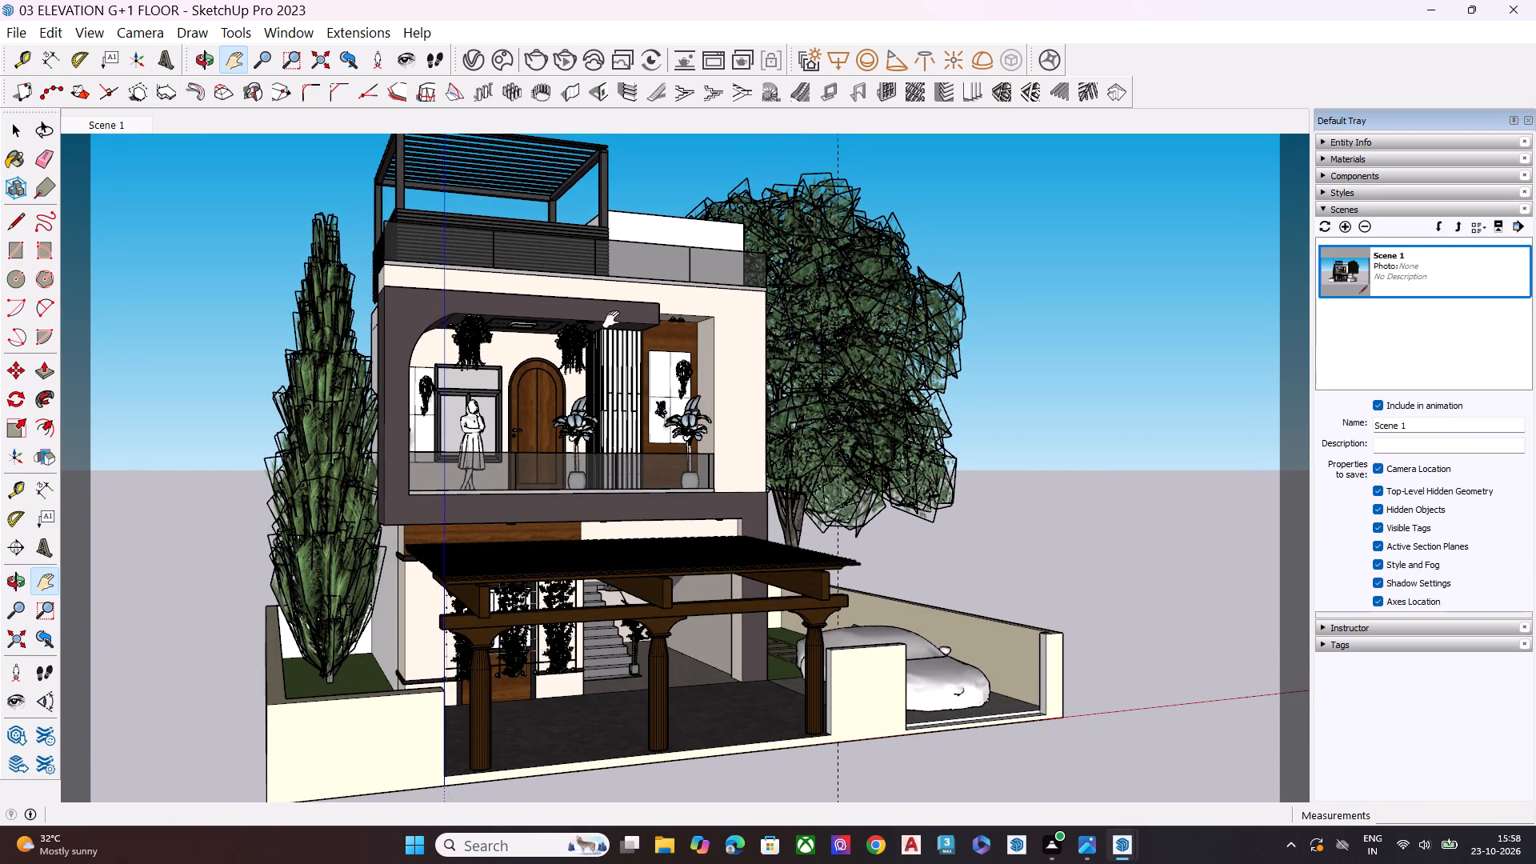
pyautogui.scroll(3, 567, 297)
pyautogui.moveTo(602, 309); pyautogui.dragTo(586, 282, button='middle')
pyautogui.scroll(-3, 578, 314)
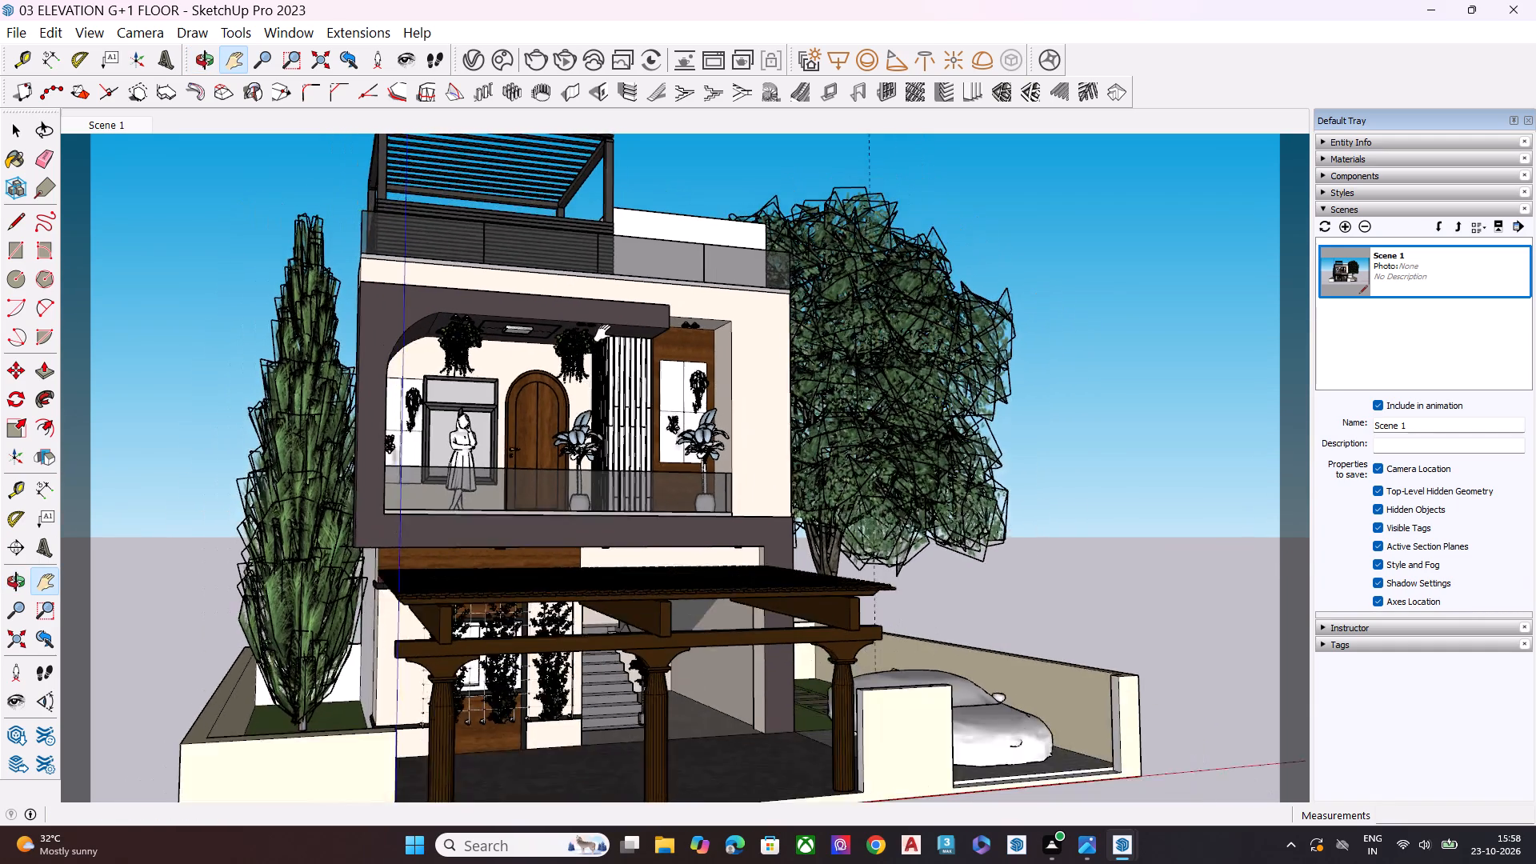
pyautogui.moveTo(612, 334); pyautogui.dragTo(316, 339, button='middle')
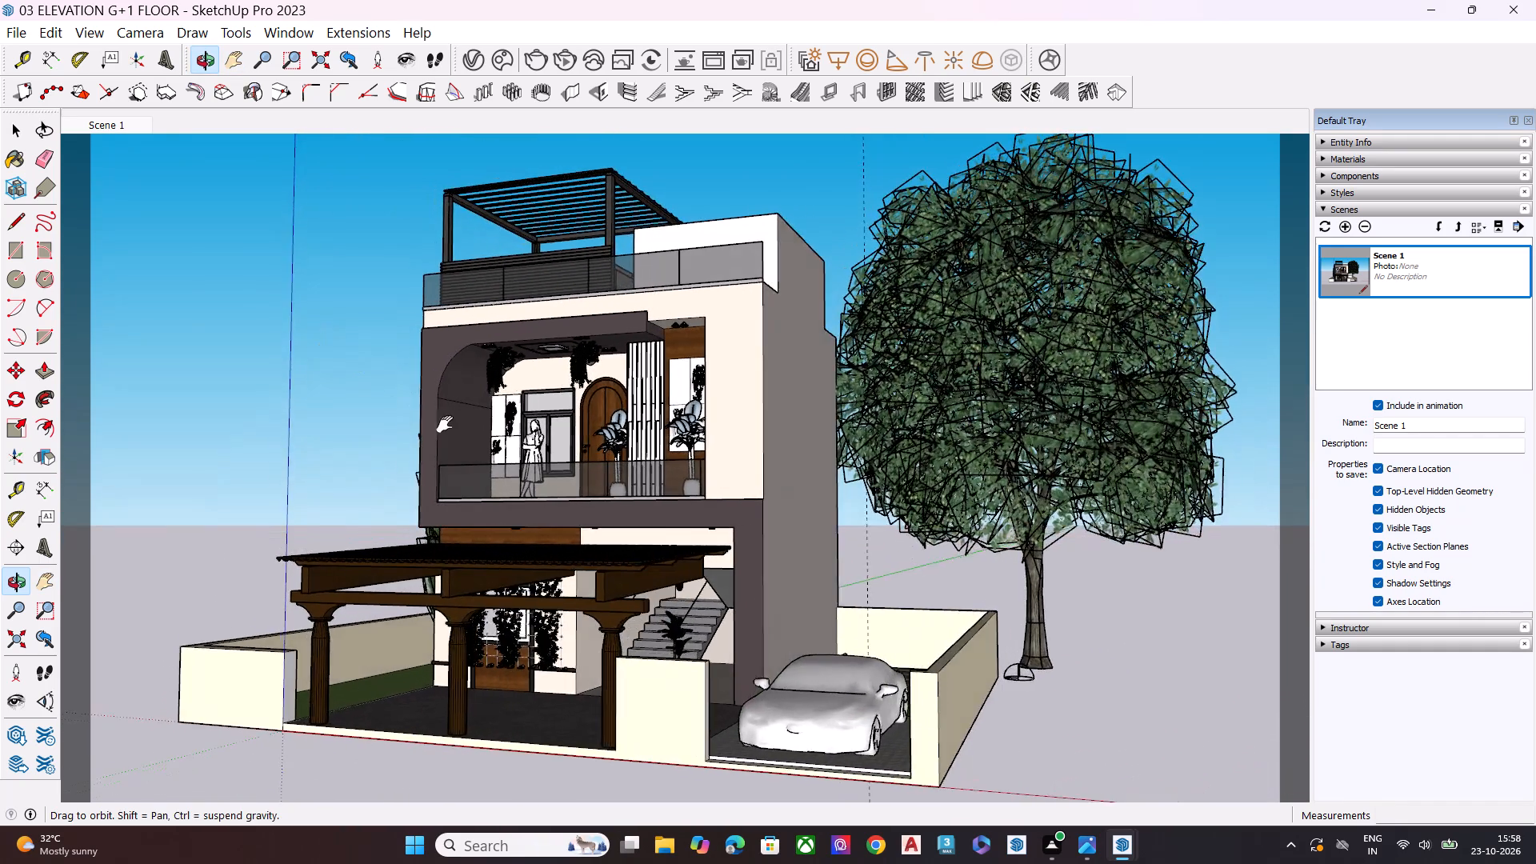
pyautogui.scroll(2, 460, 430)
pyautogui.scroll(-3, 480, 410)
pyautogui.moveTo(529, 424); pyautogui.dragTo(454, 398, button='middle')
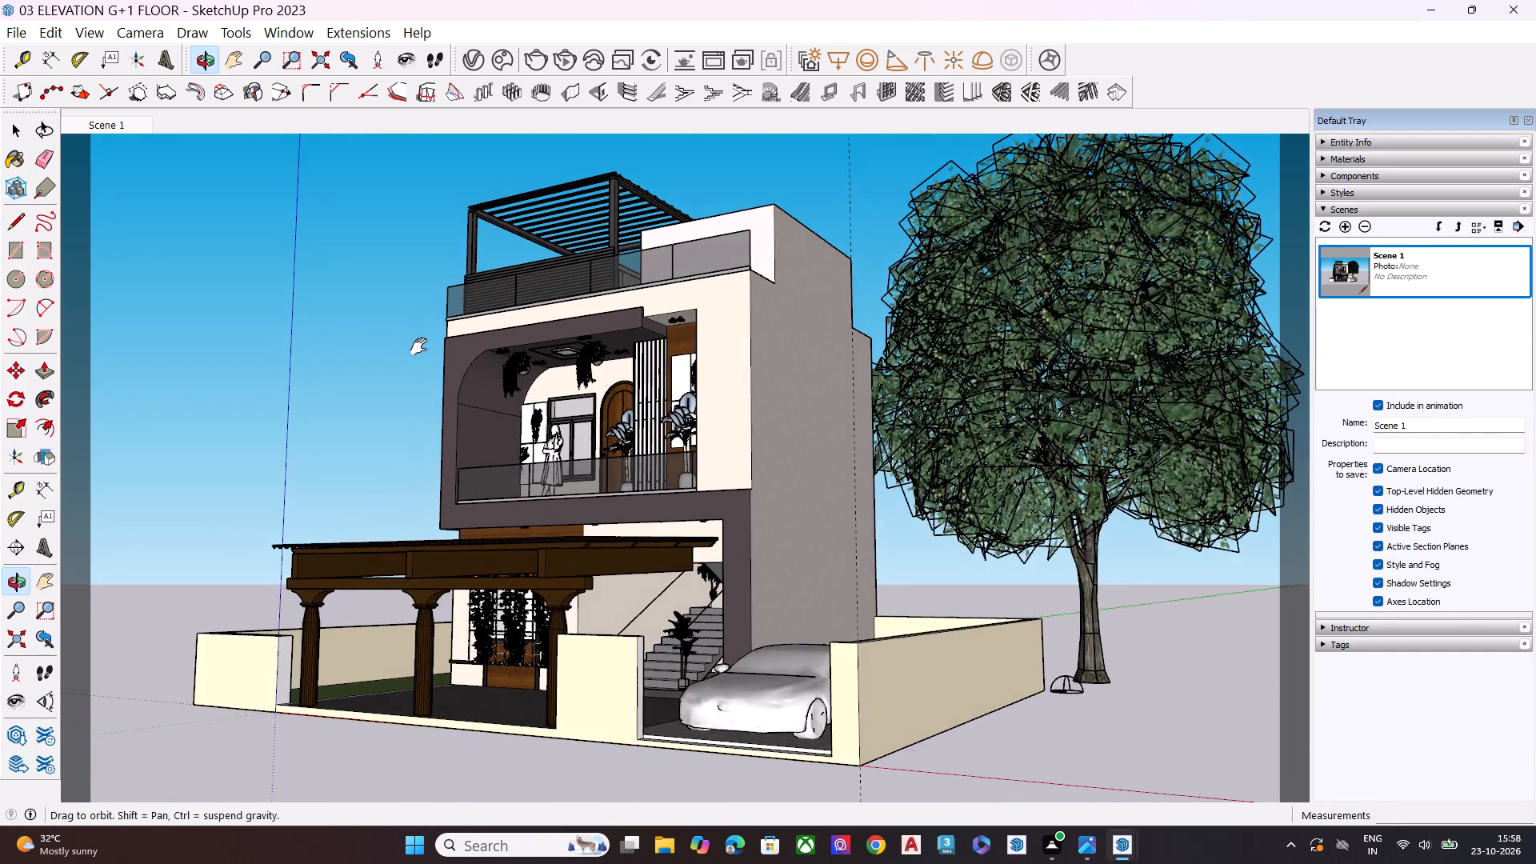
pyautogui.scroll(1, 414, 341)
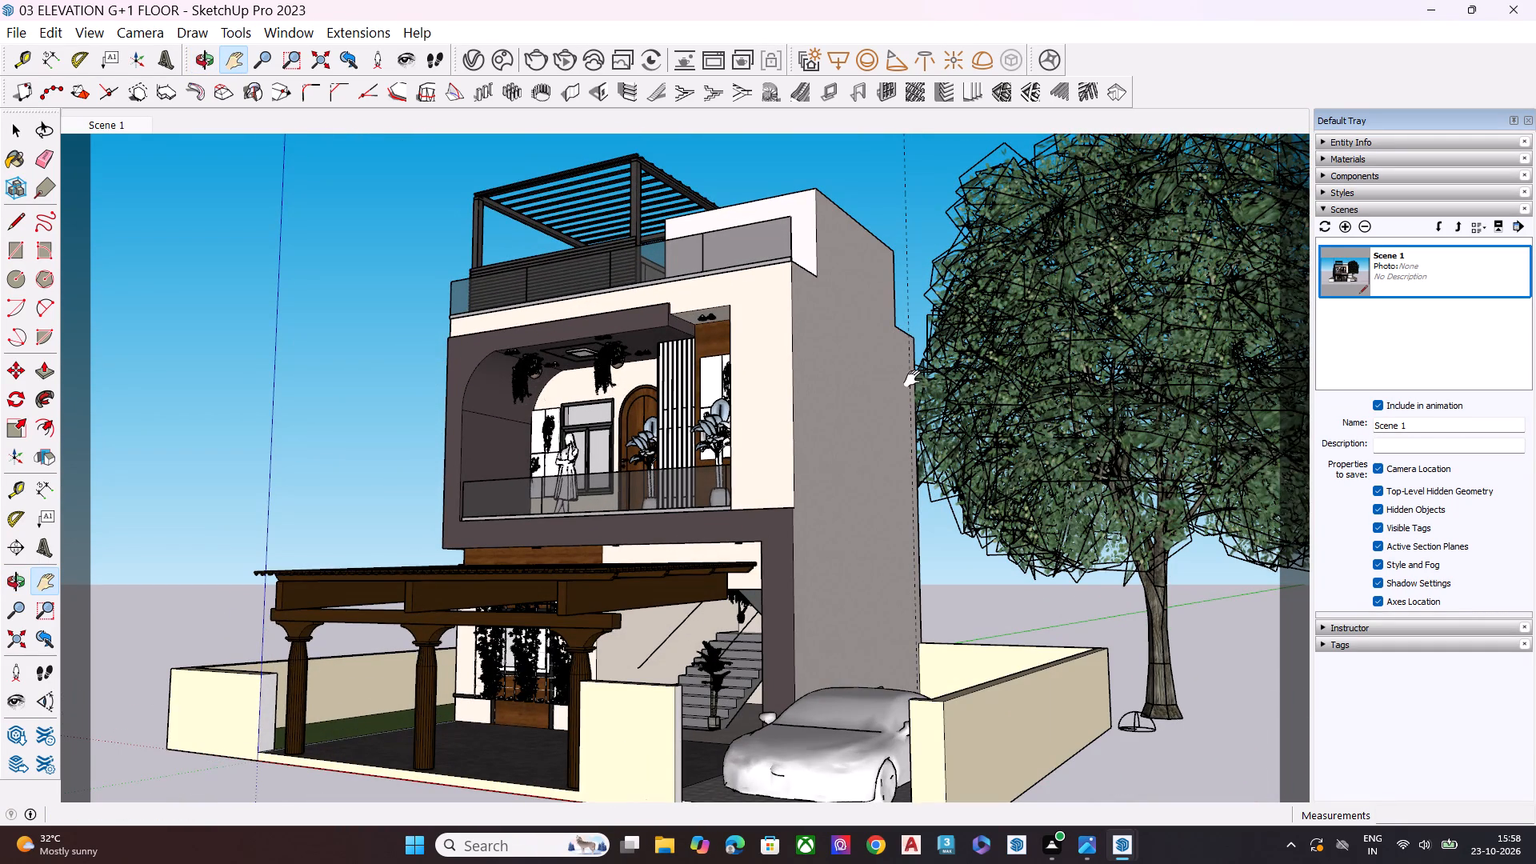
# Draw a V-Ray rectangle light across the entrance pergola's front opening, from the roof corner to the base of the wall beside the car.
pyautogui.click(842, 57)
pyautogui.scroll(-7, 468, 413)
pyautogui.moveTo(621, 590); pyautogui.dragTo(642, 646, button='middle')
pyautogui.moveTo(490, 607); pyautogui.dragTo(599, 535, button='middle')
pyautogui.scroll(10, 573, 567)
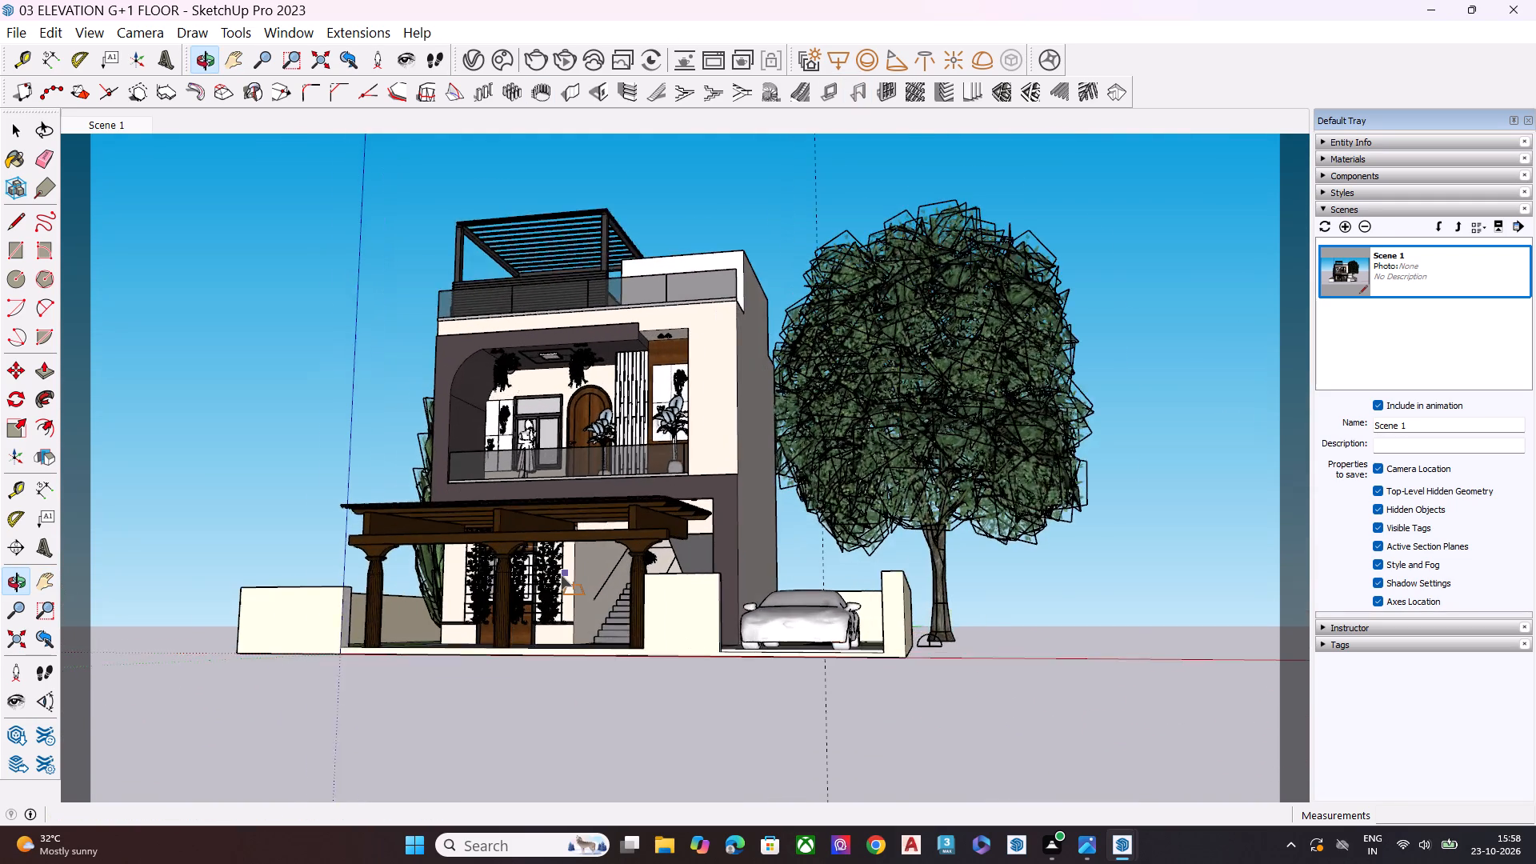
pyautogui.scroll(1, 561, 575)
pyautogui.moveTo(624, 614); pyautogui.dragTo(486, 720, button='middle')
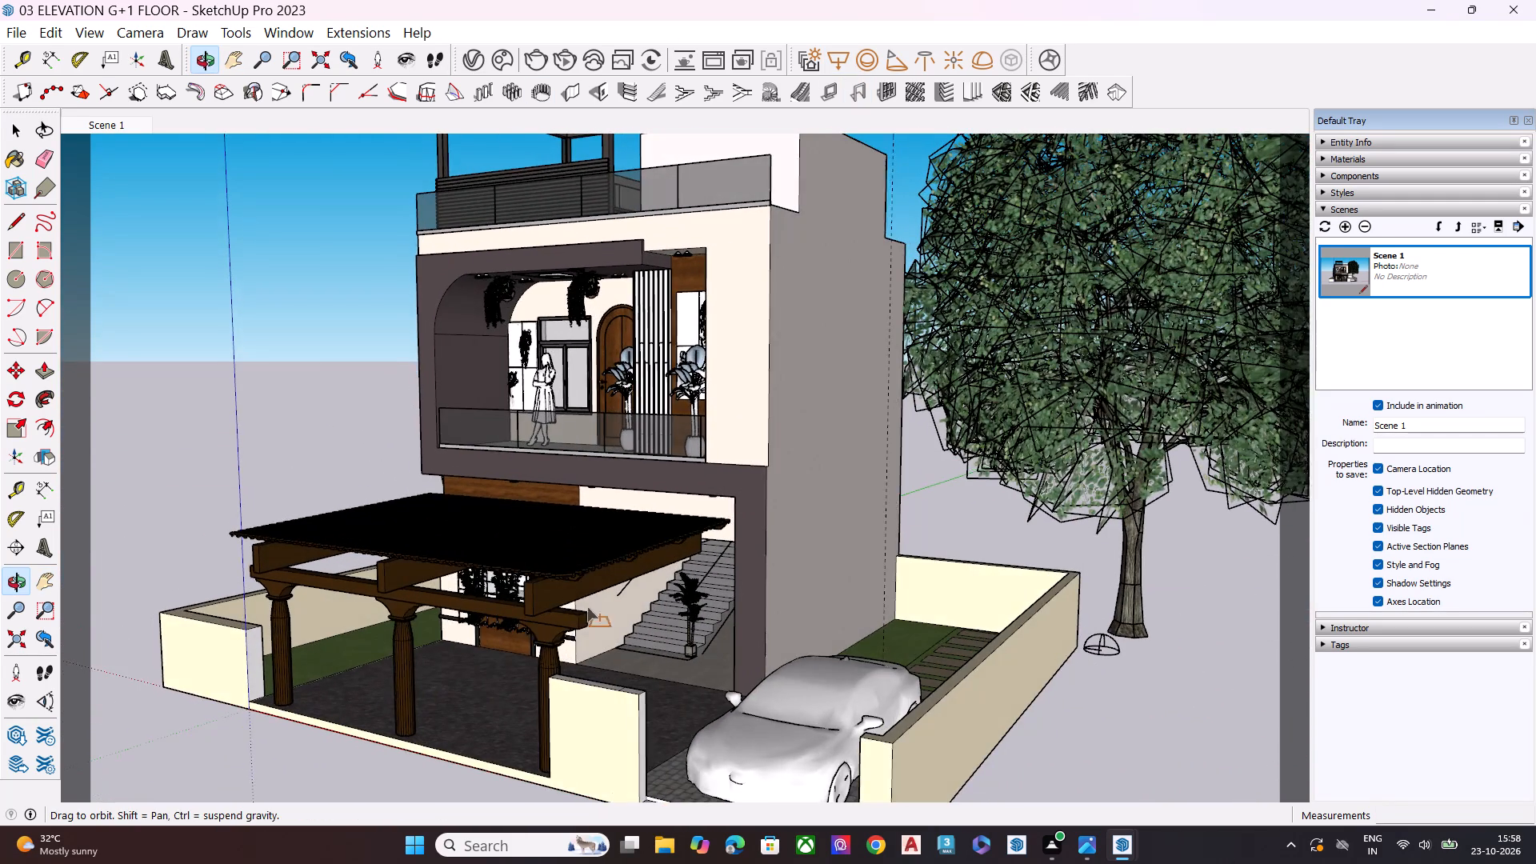
pyautogui.scroll(1, 416, 580)
pyautogui.moveTo(463, 654); pyautogui.dragTo(366, 484, button='middle')
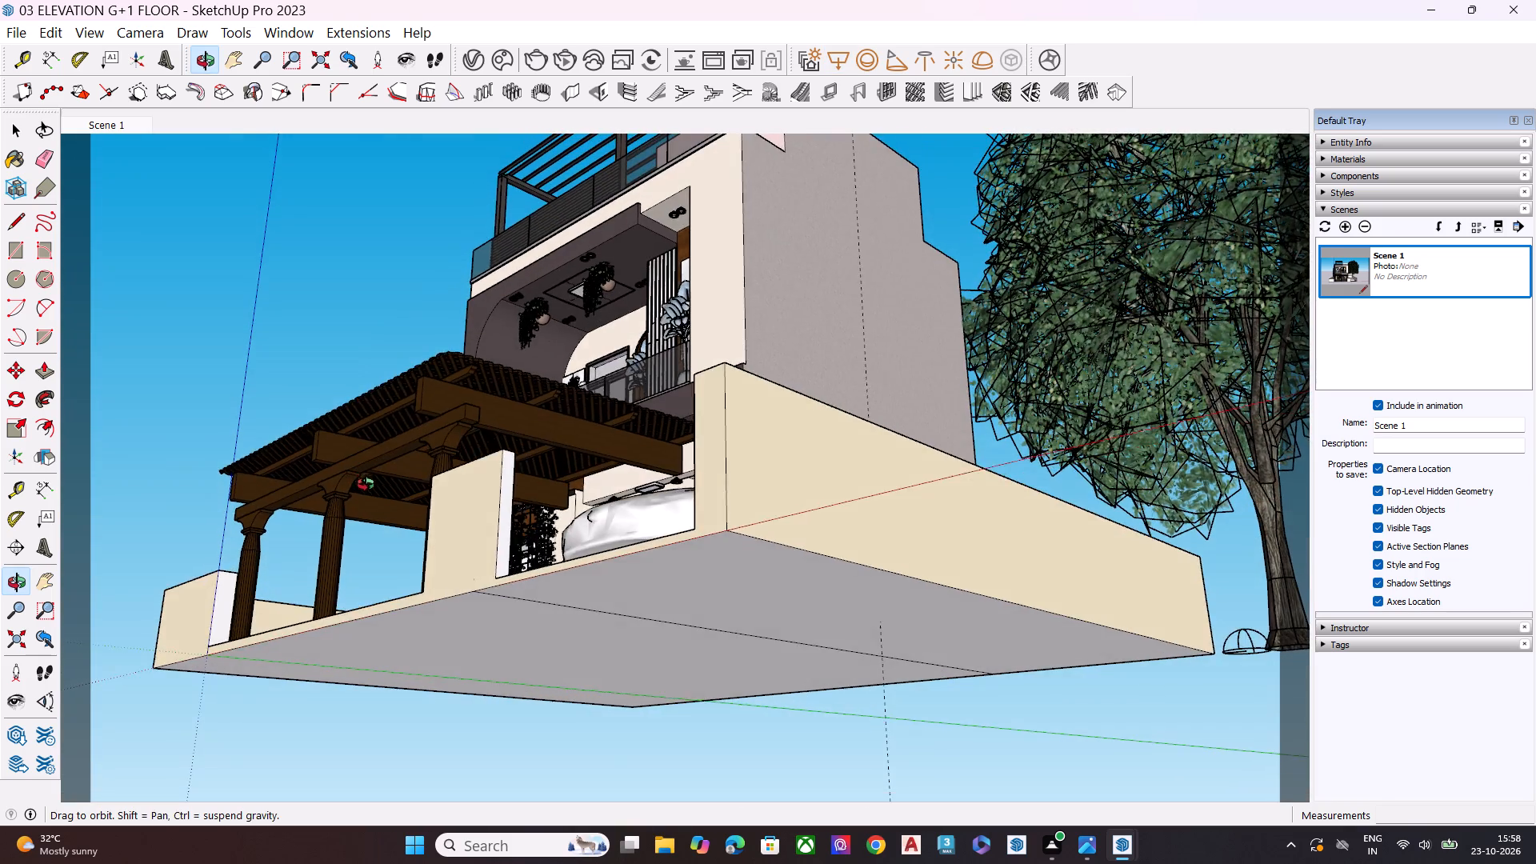
pyautogui.moveTo(366, 484); pyautogui.dragTo(746, 535, button='middle')
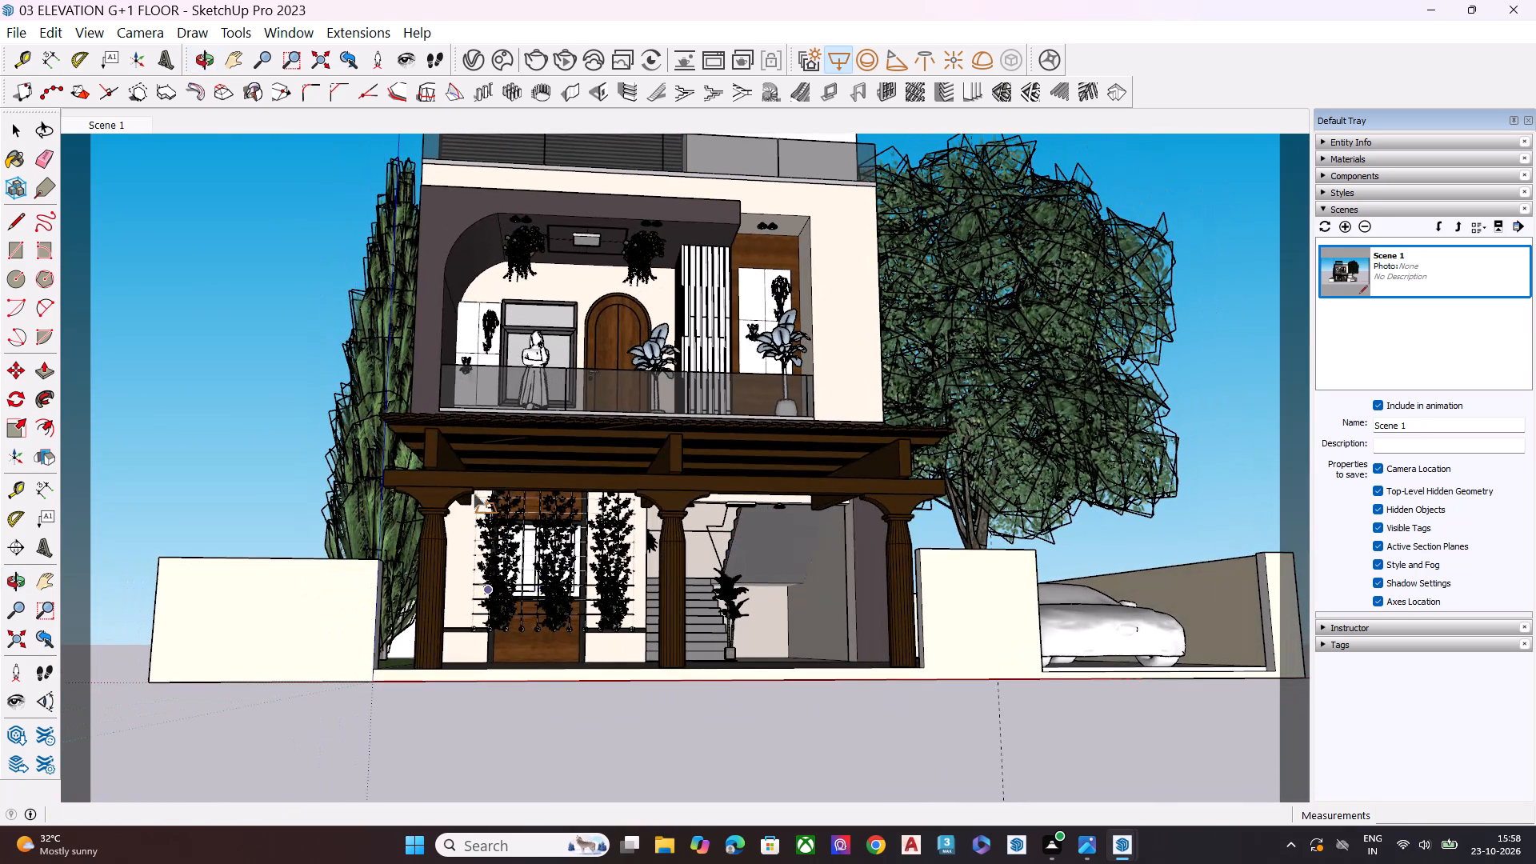
pyautogui.click(385, 415)
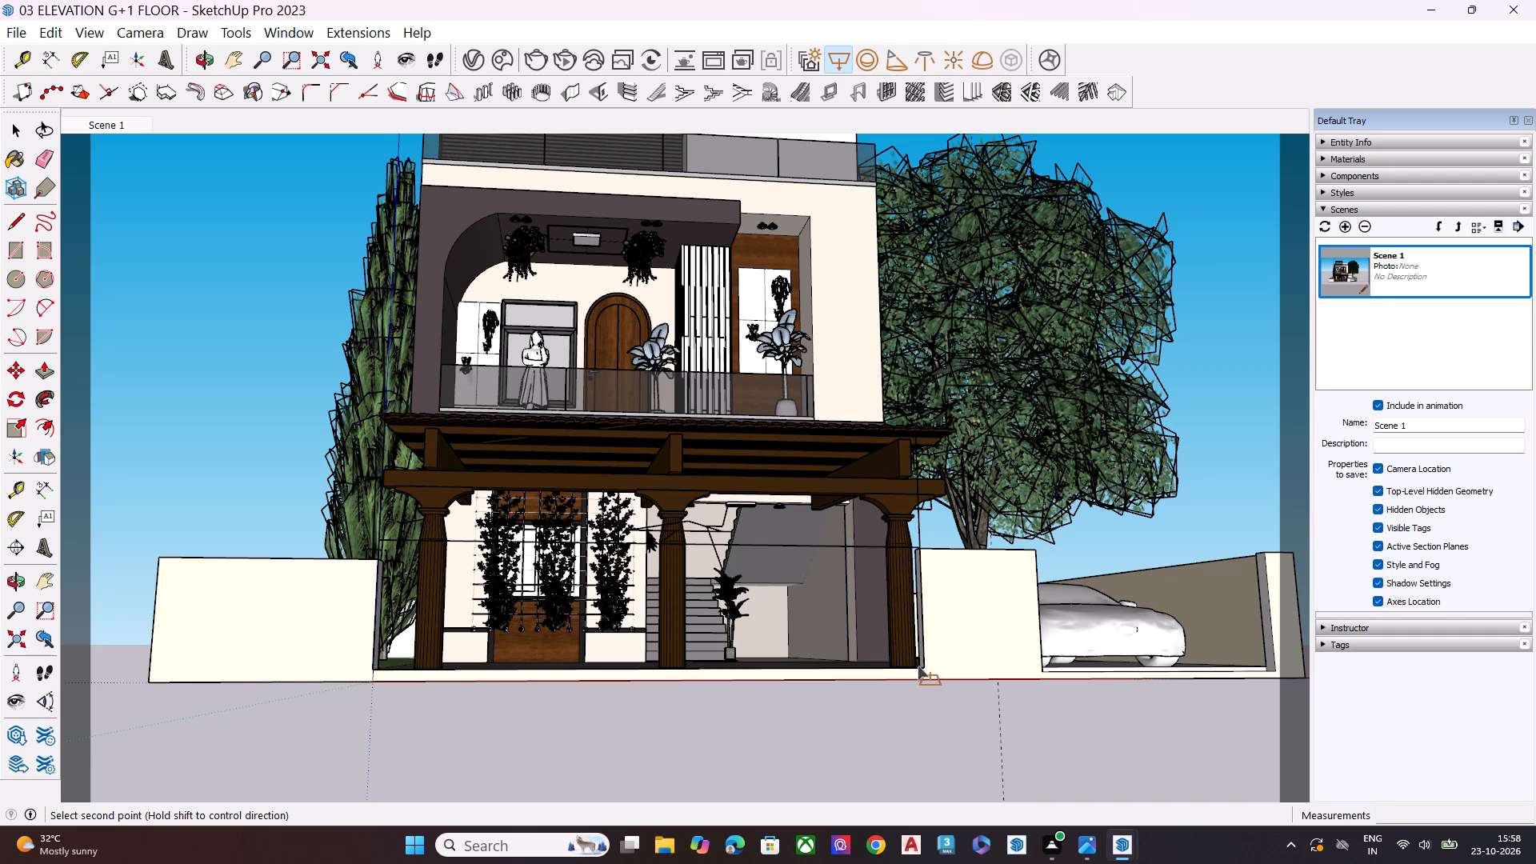
pyautogui.moveTo(912, 666); pyautogui.dragTo(878, 806, button='middle')
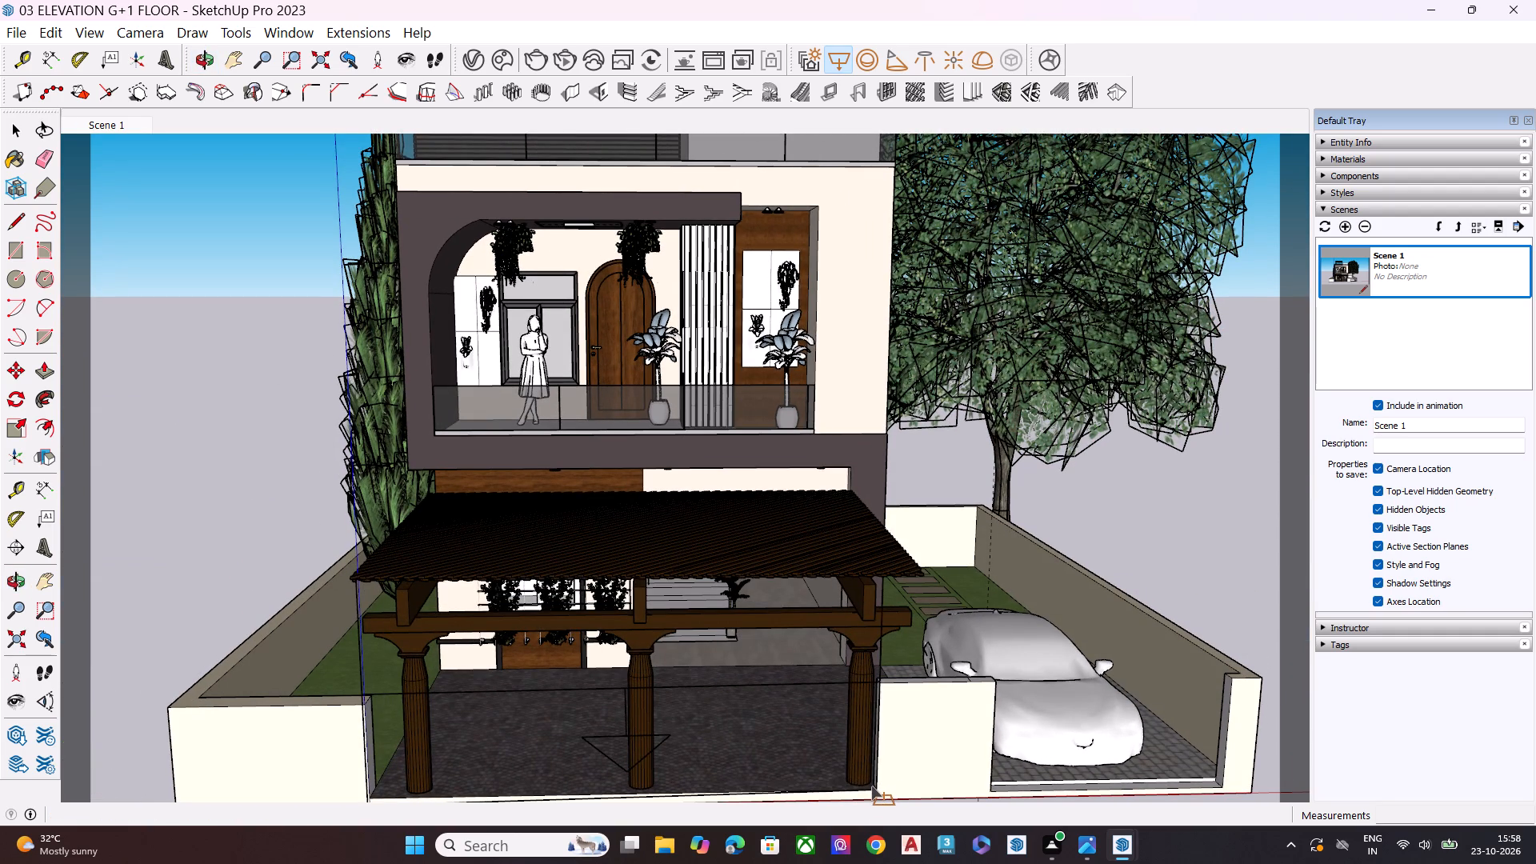
pyautogui.scroll(3, 868, 786)
pyautogui.scroll(-1, 868, 787)
pyautogui.scroll(7, 866, 787)
pyautogui.scroll(-5, 838, 489)
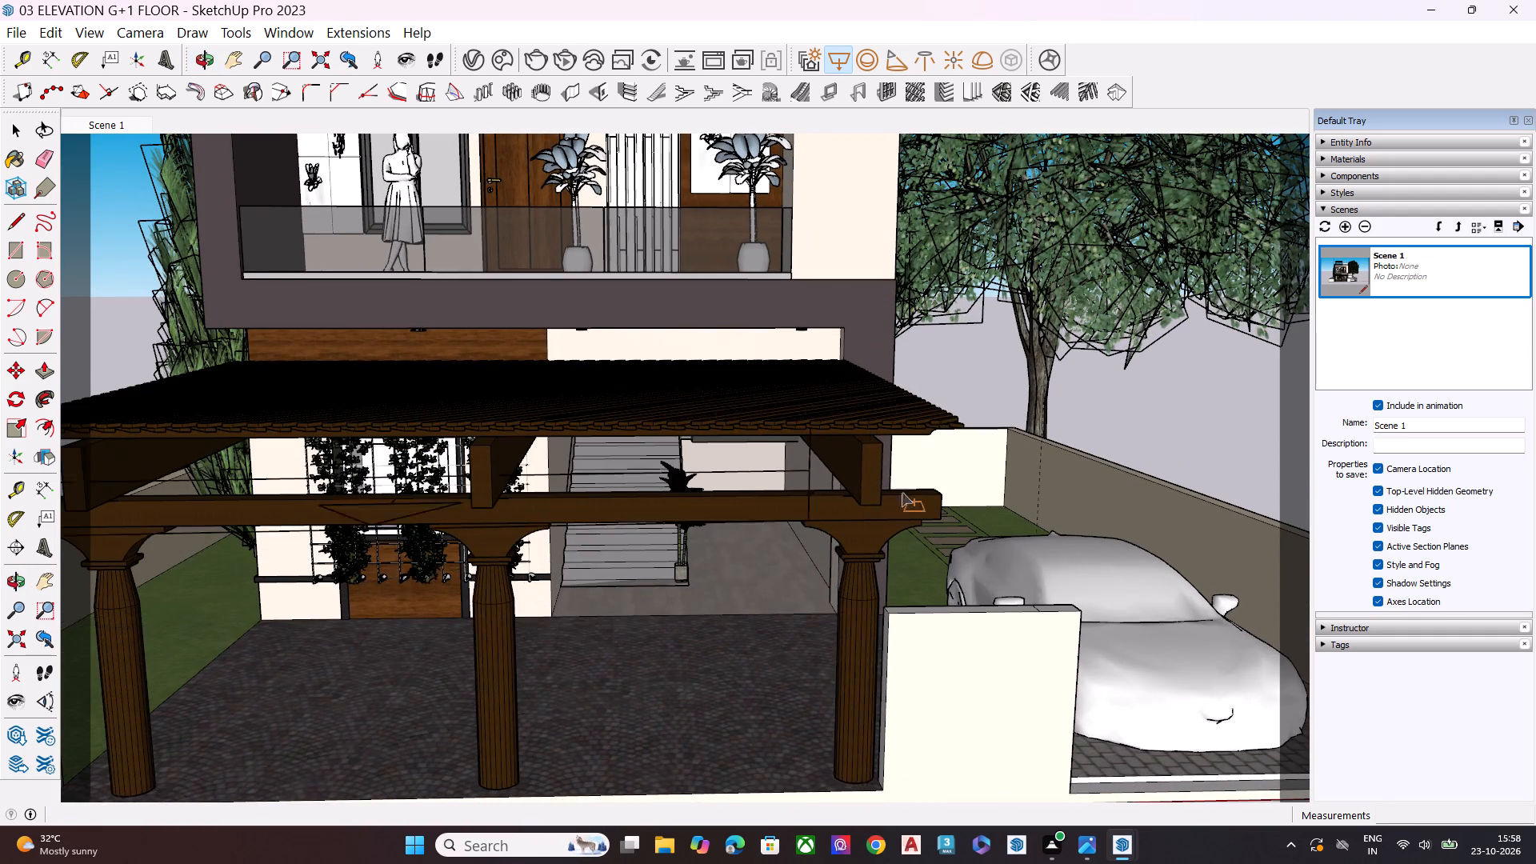
pyautogui.scroll(-3, 902, 492)
pyautogui.moveTo(899, 578); pyautogui.dragTo(1025, 674, button='middle')
pyautogui.scroll(-7, 1023, 530)
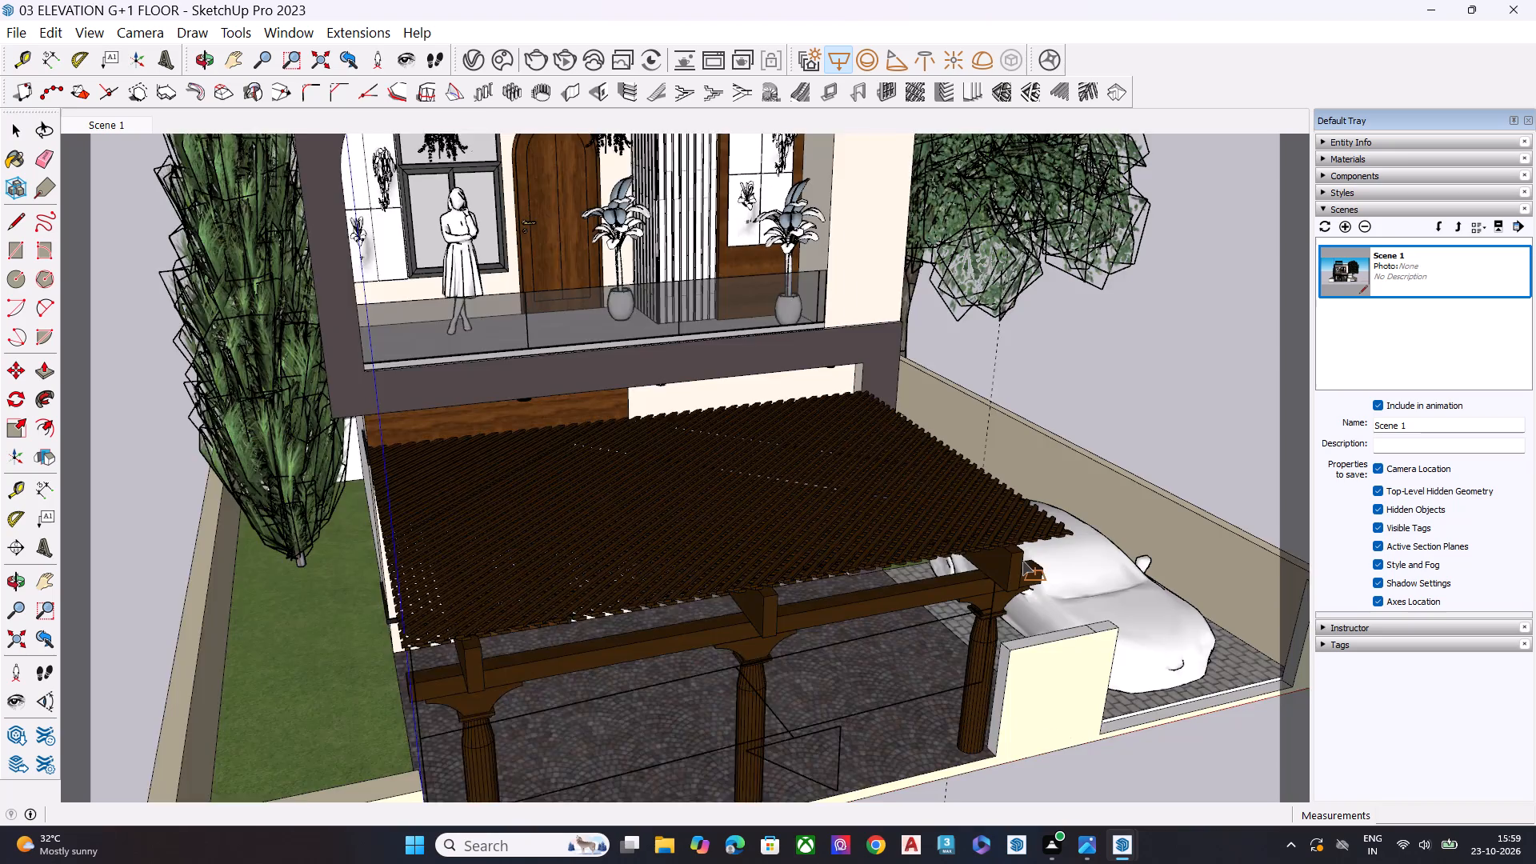
pyautogui.scroll(-2, 1022, 561)
pyautogui.scroll(11, 997, 659)
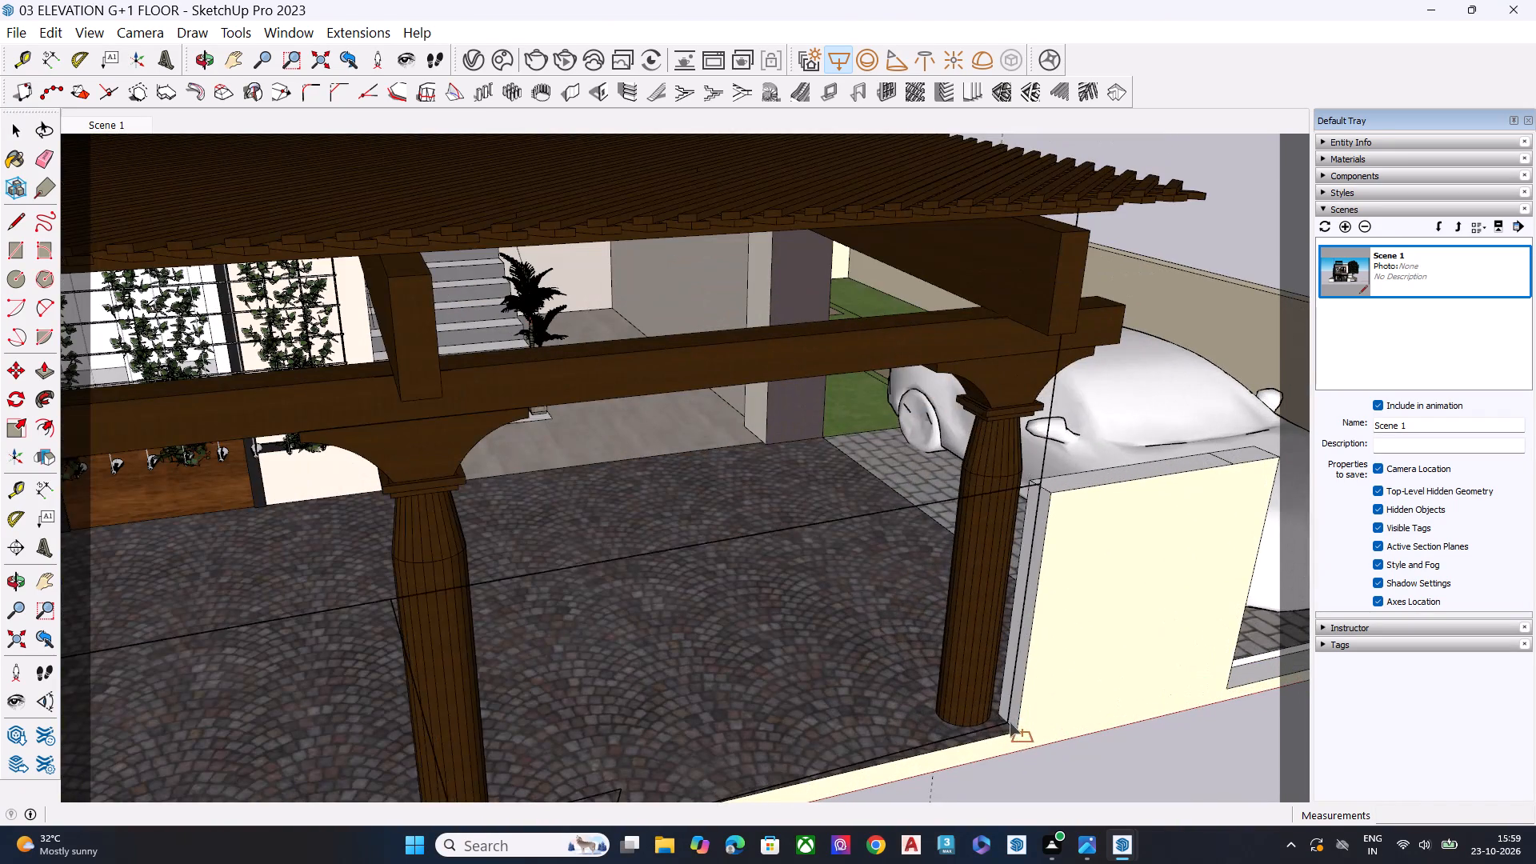
pyautogui.click(1006, 721)
pyautogui.scroll(-7, 1051, 512)
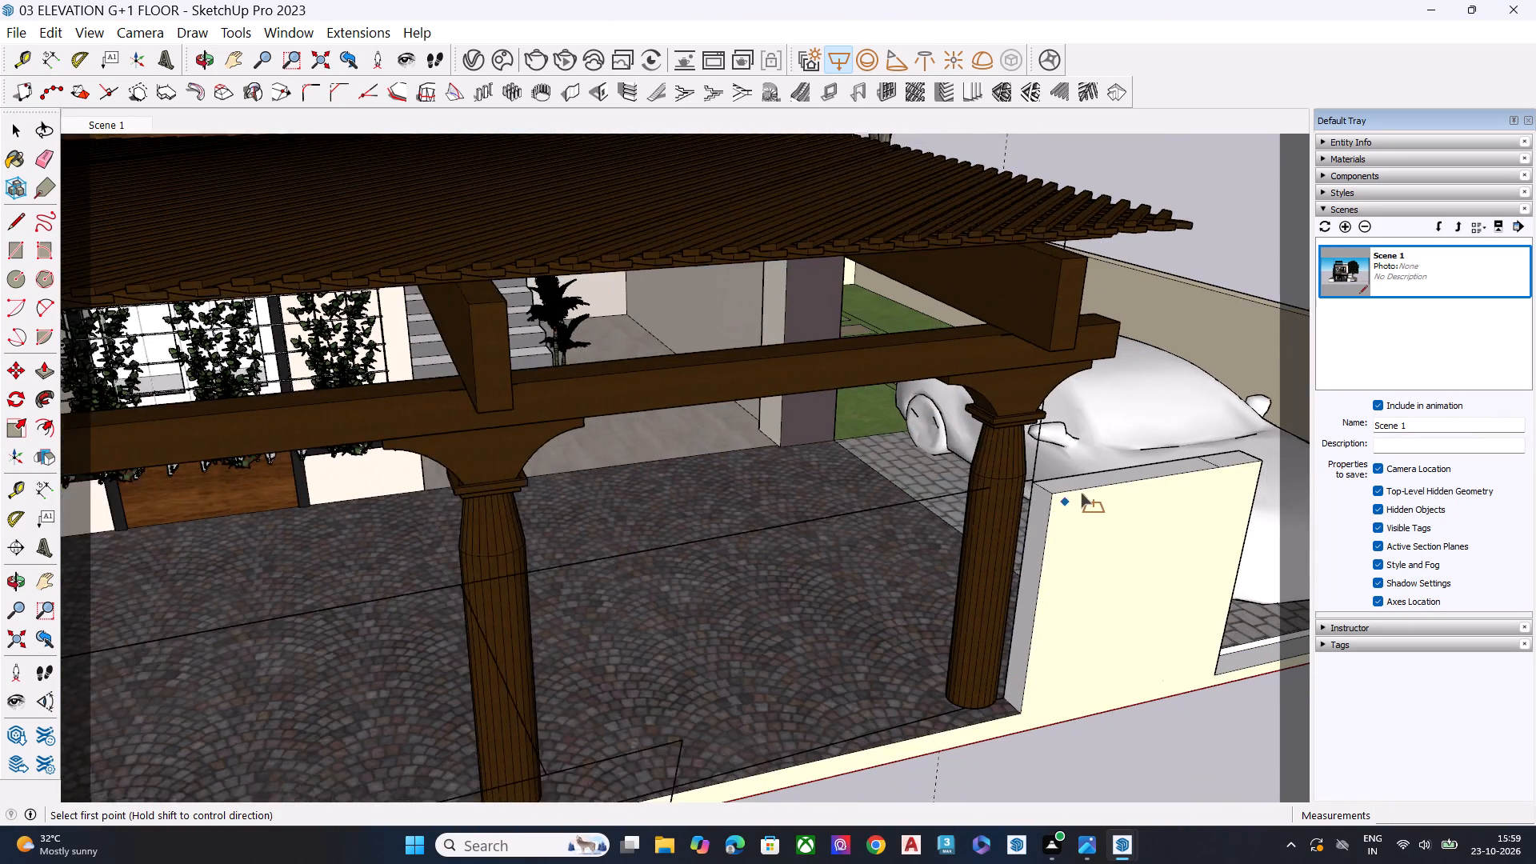
pyautogui.scroll(-12, 1081, 493)
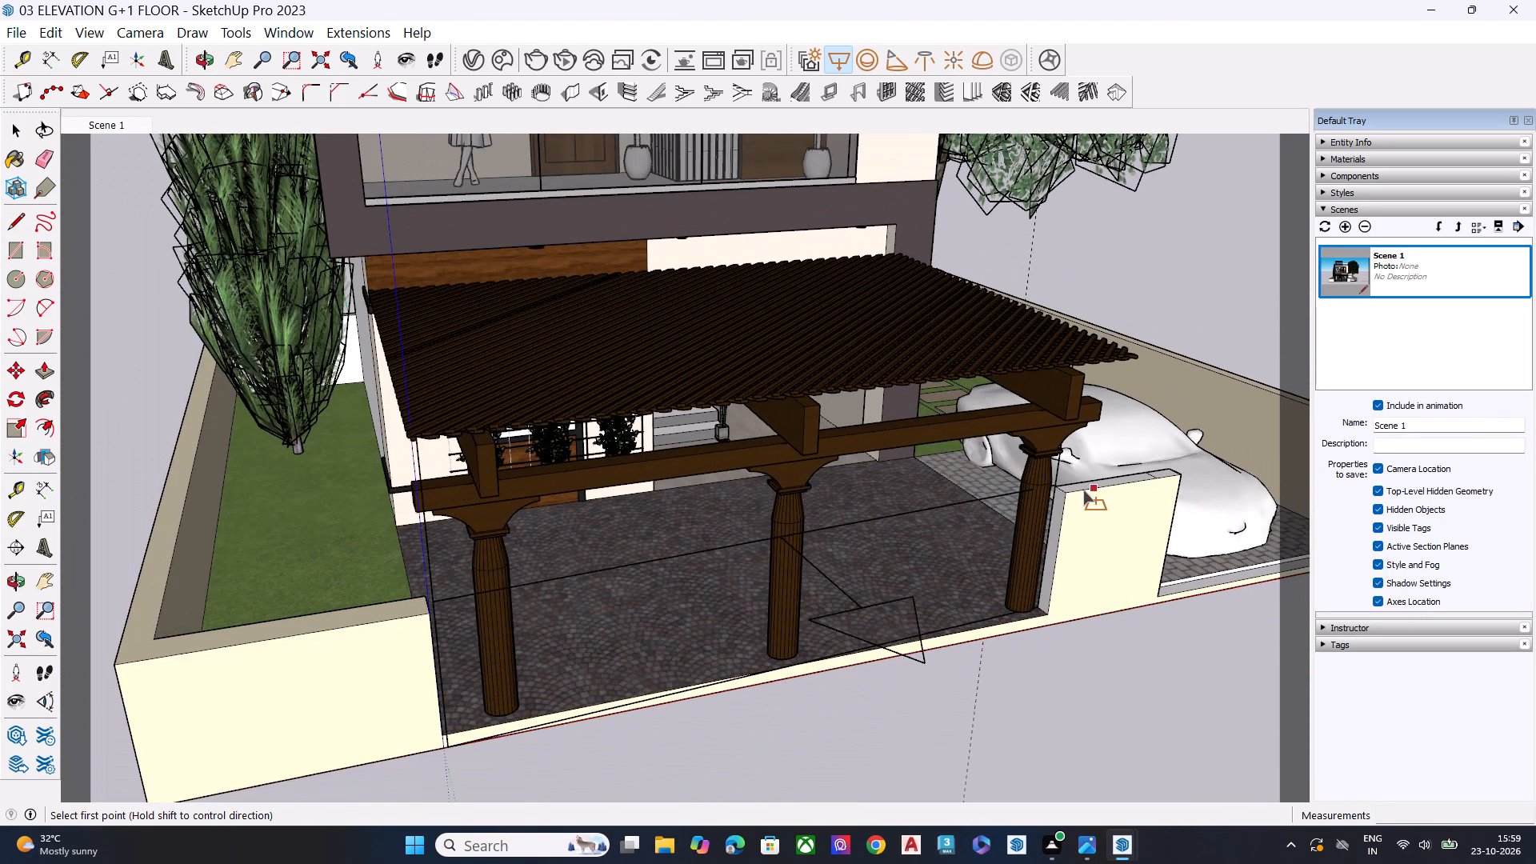
pyautogui.press('space')
# Rotate the new rectangle light 180° in the horizontal plane so that it faces the house.
pyautogui.scroll(-1, 852, 475)
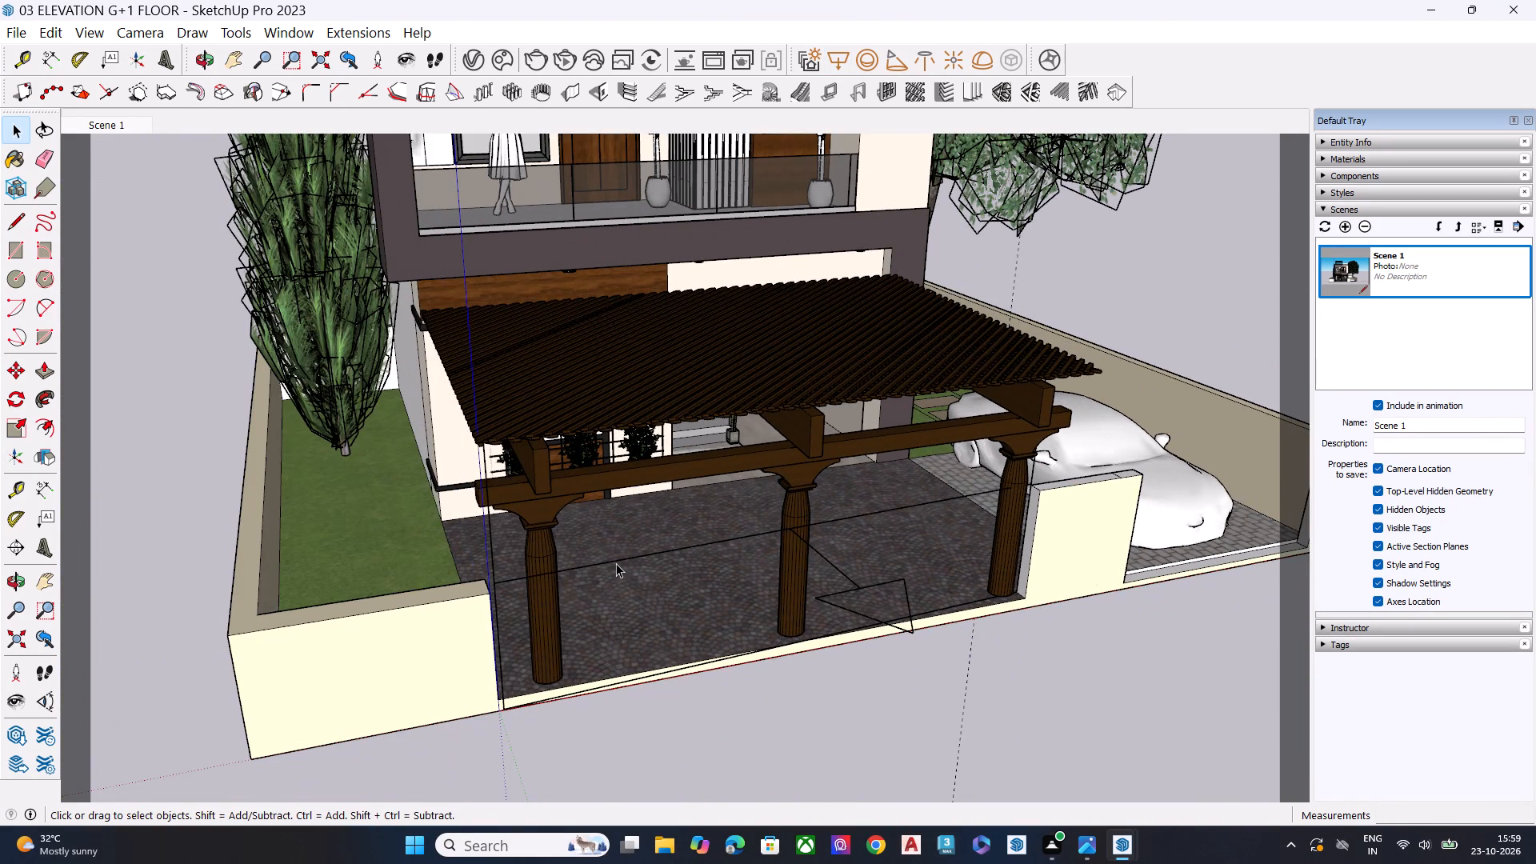
pyautogui.click(618, 563)
pyautogui.click(630, 556)
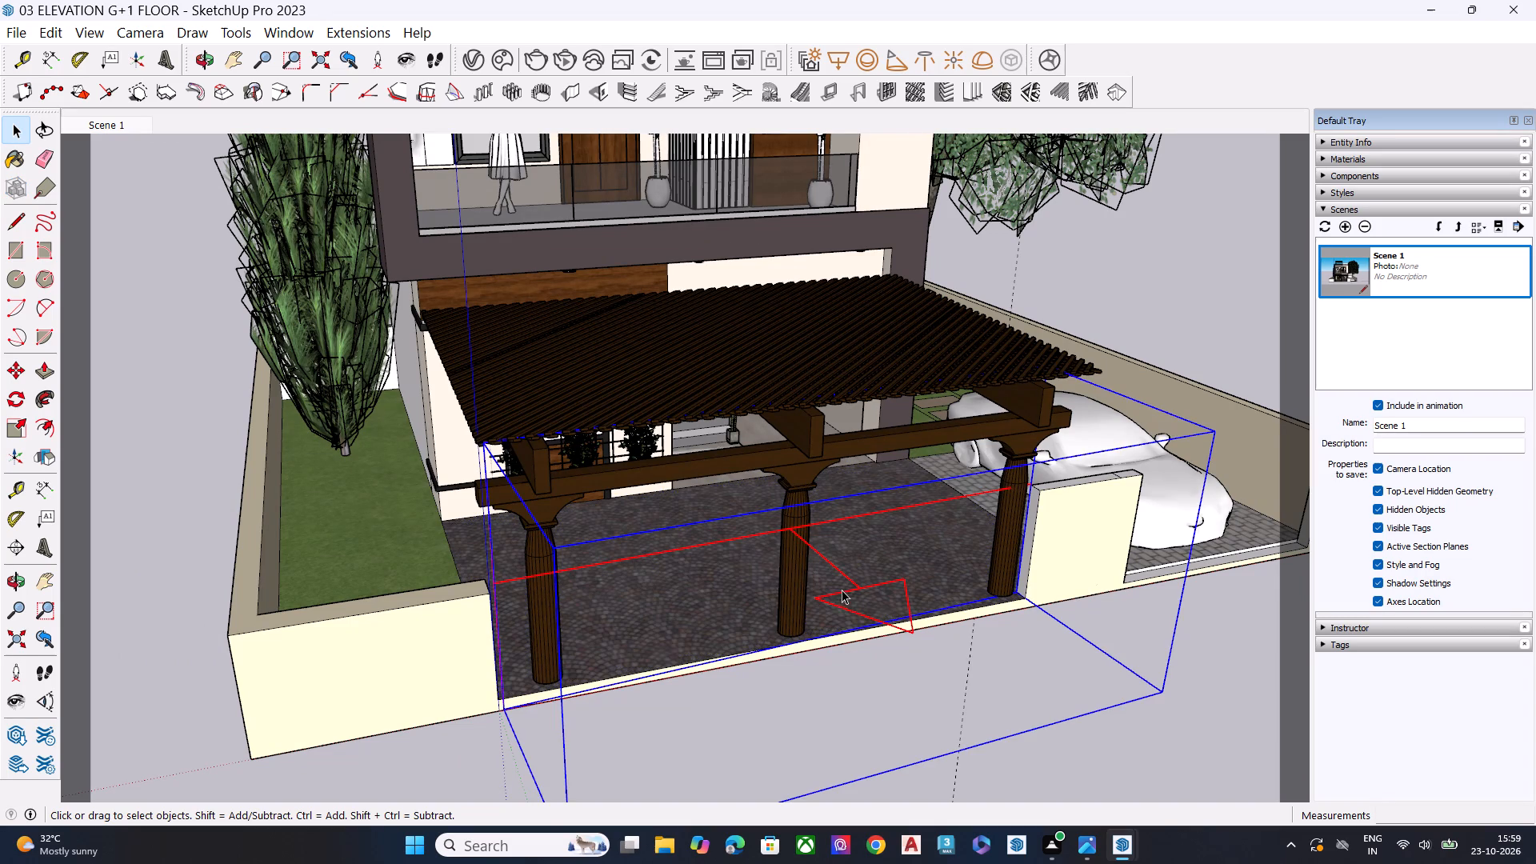
pyautogui.press('q')
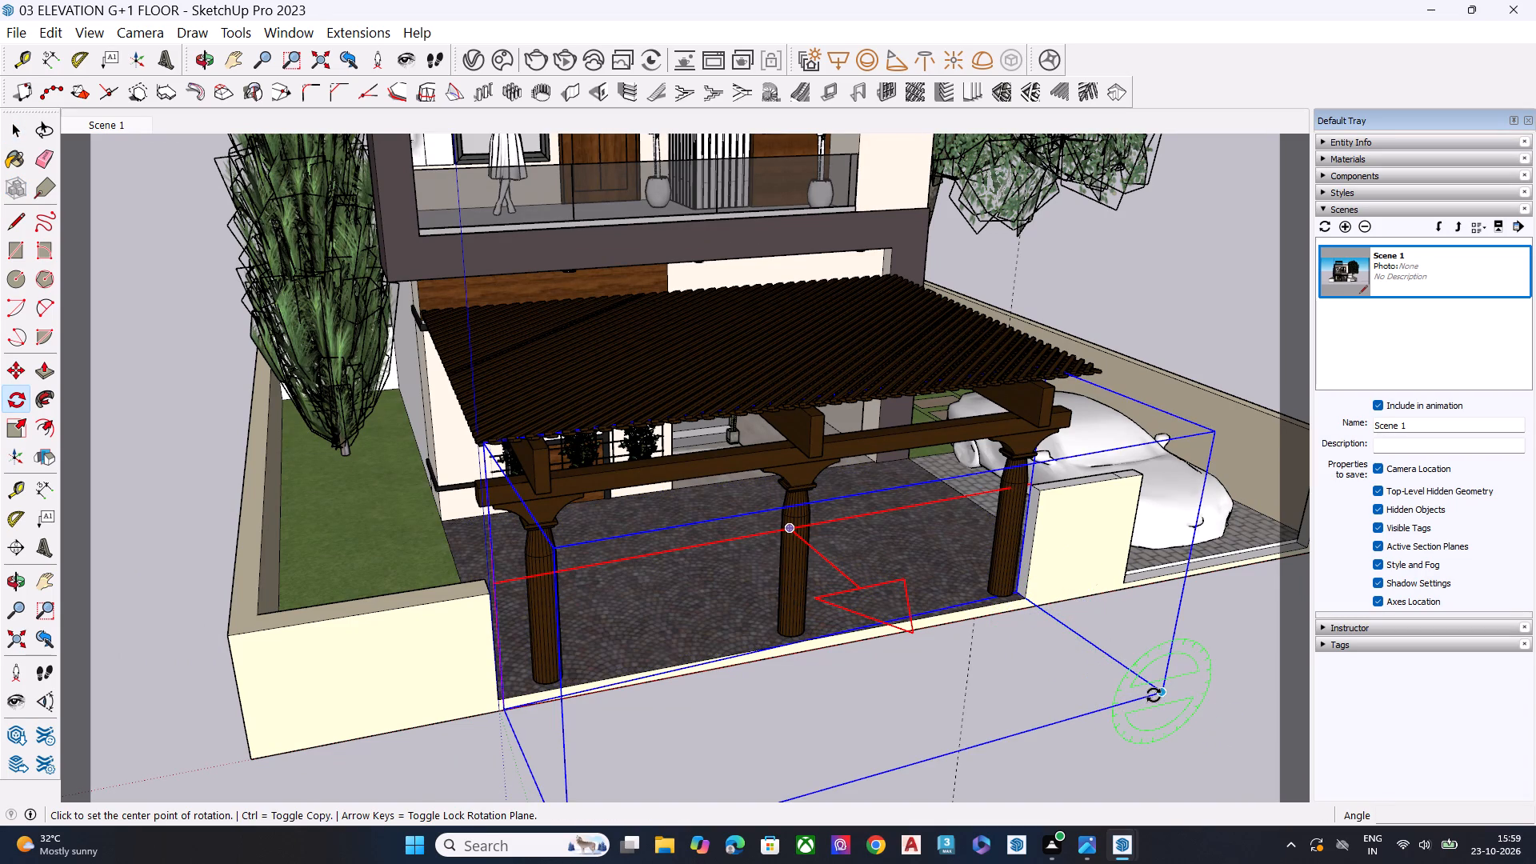
pyautogui.click(1140, 703)
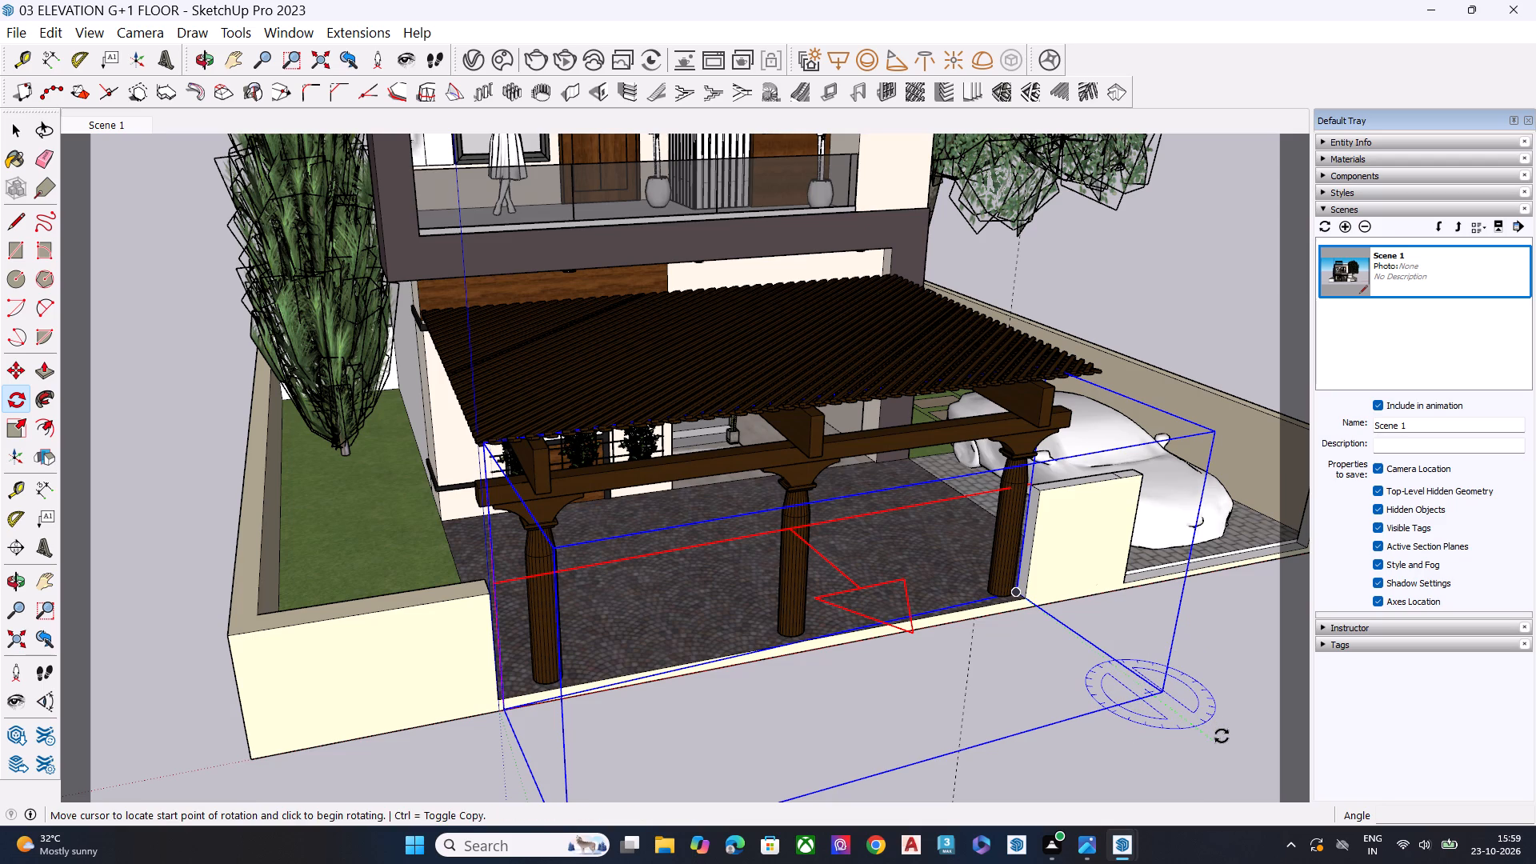
pyautogui.click(1222, 736)
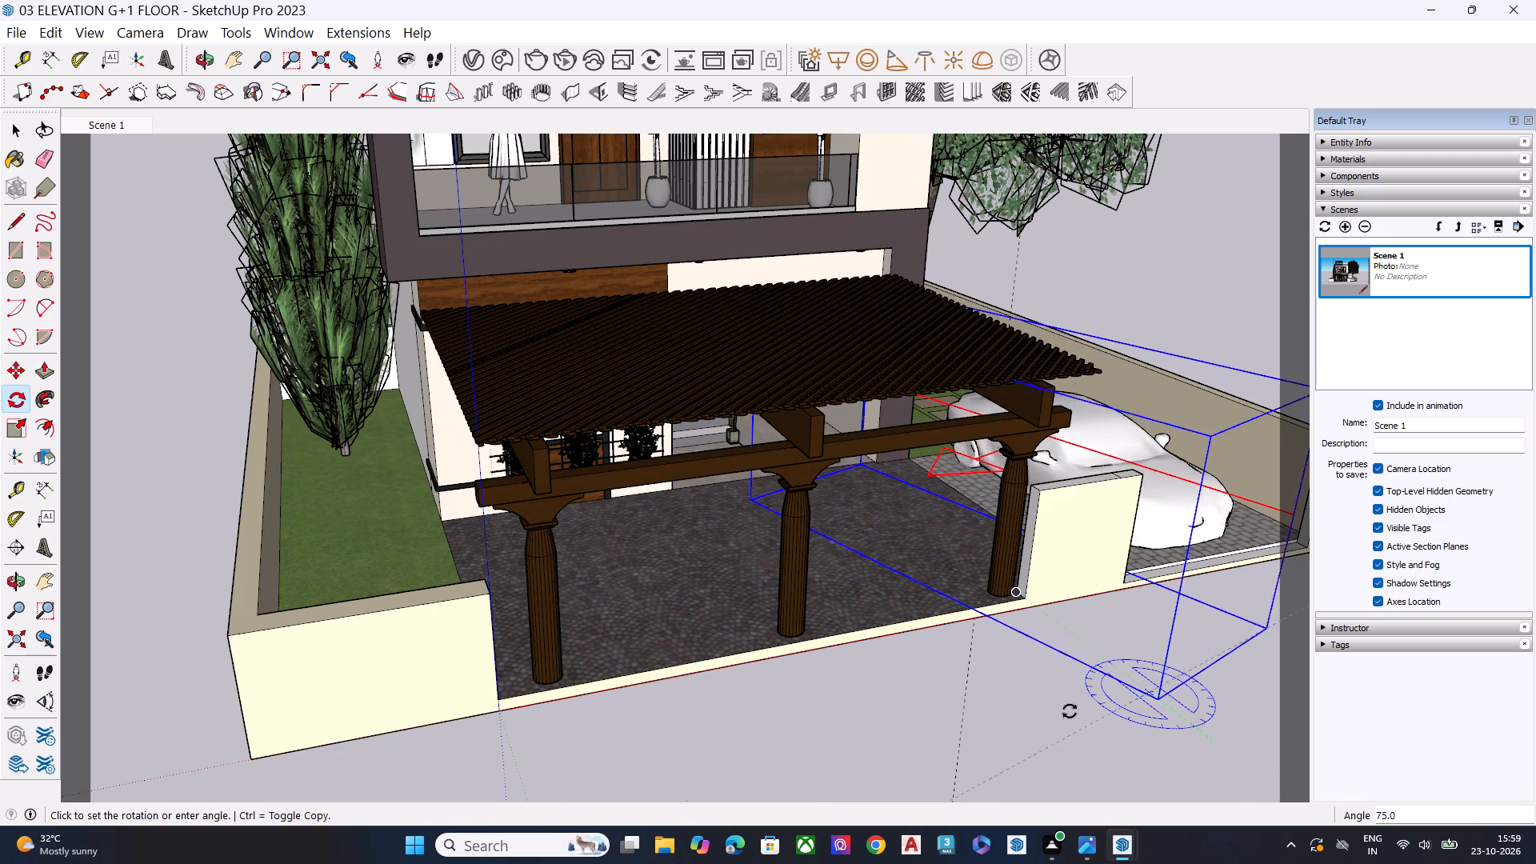
pyautogui.click(1118, 654)
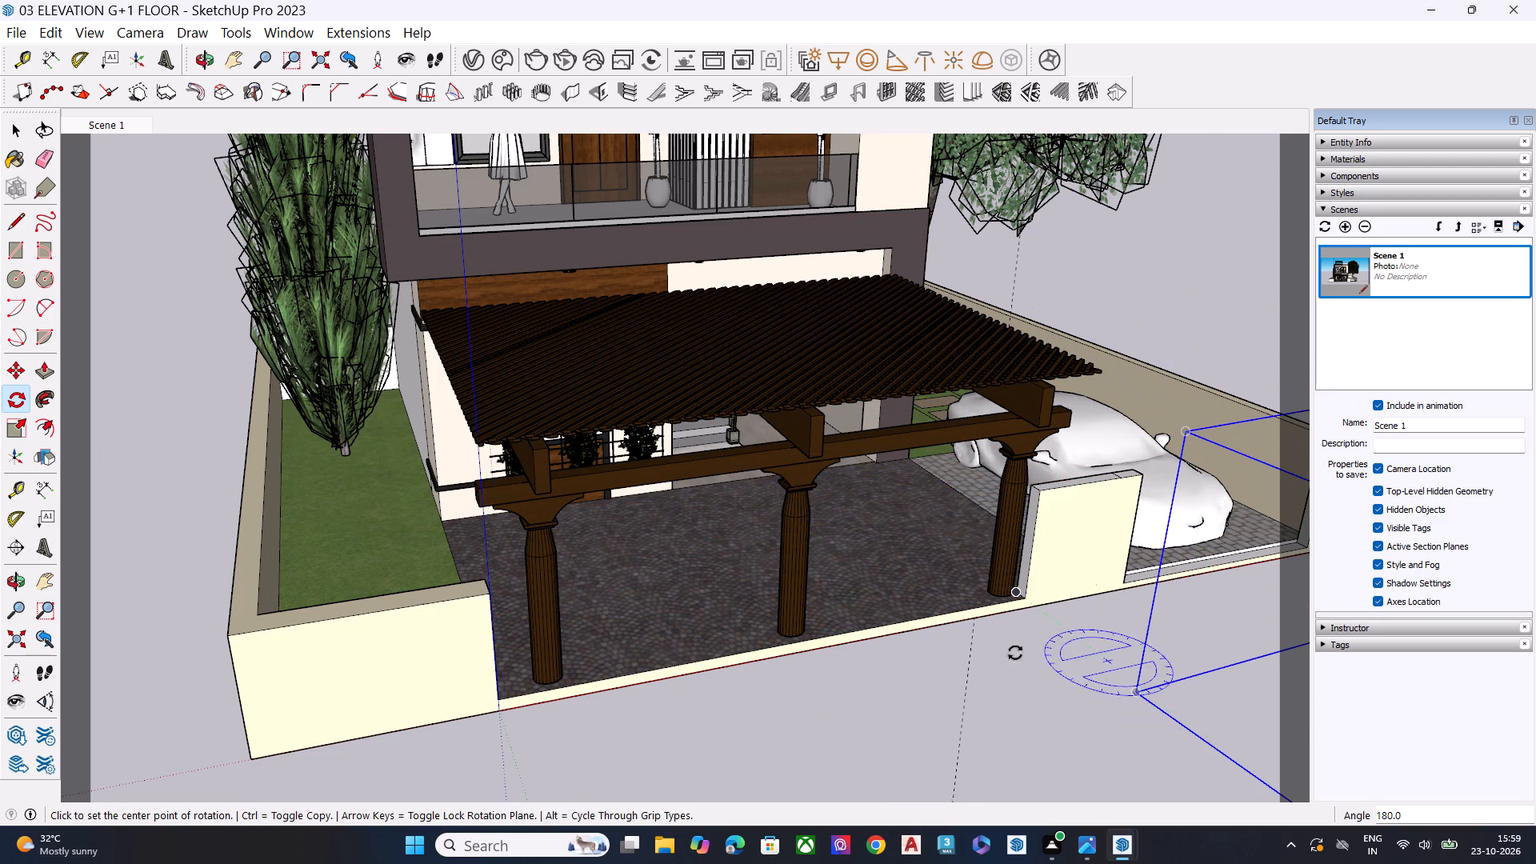
pyautogui.scroll(-7, 904, 654)
pyautogui.press('space')
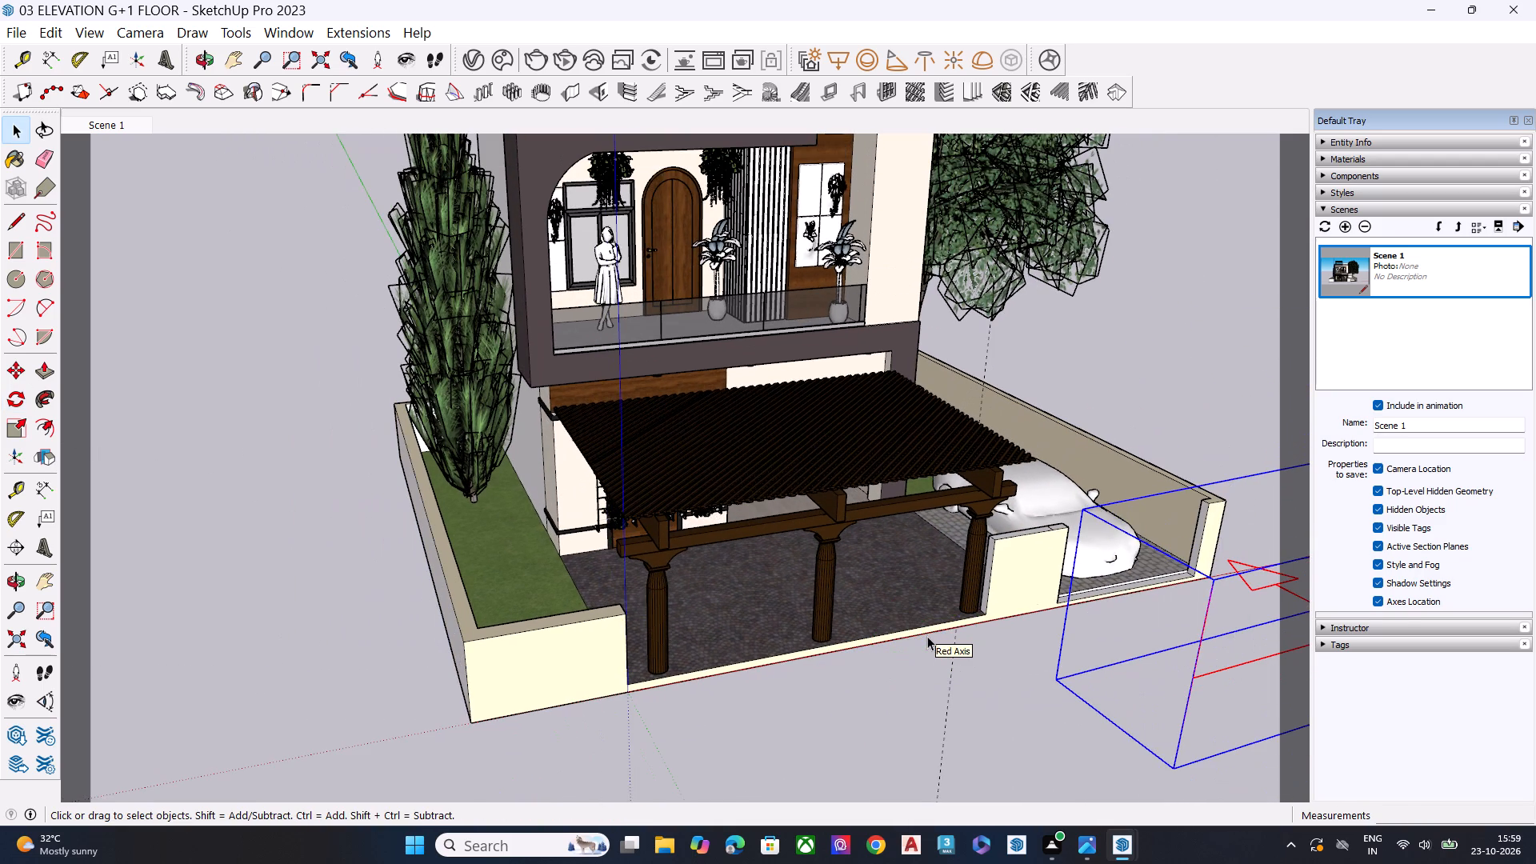
pyautogui.scroll(-8, 925, 576)
pyautogui.moveTo(1081, 676); pyautogui.dragTo(1146, 629, button='middle')
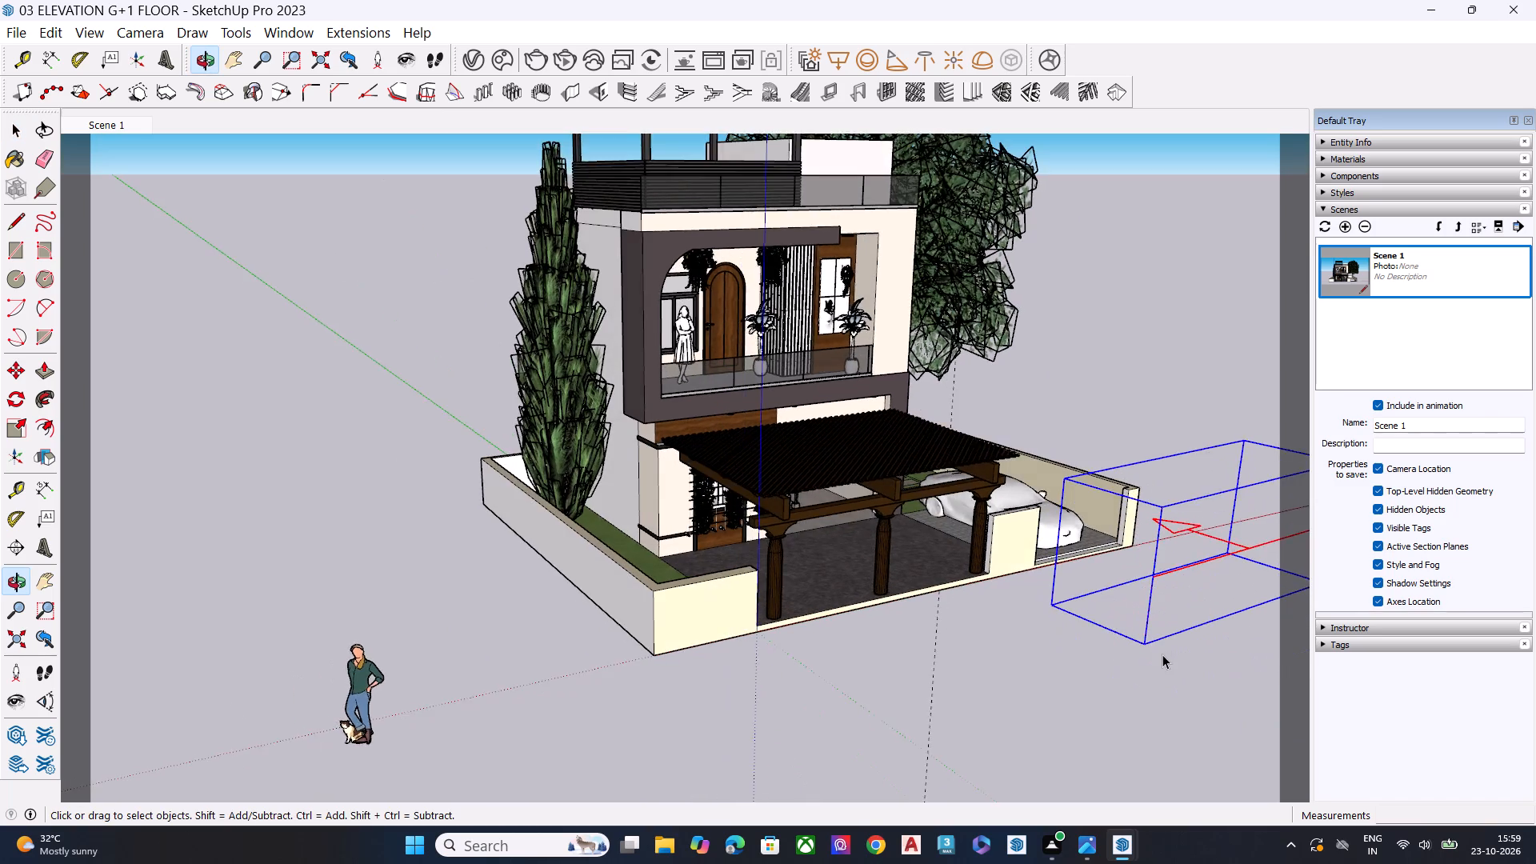
# Move the rectangle light by about 19' 7" so its lower corner meets the boundary wall end at the pergola's front opening.
pyautogui.scroll(7, 1162, 654)
pyautogui.press('m')
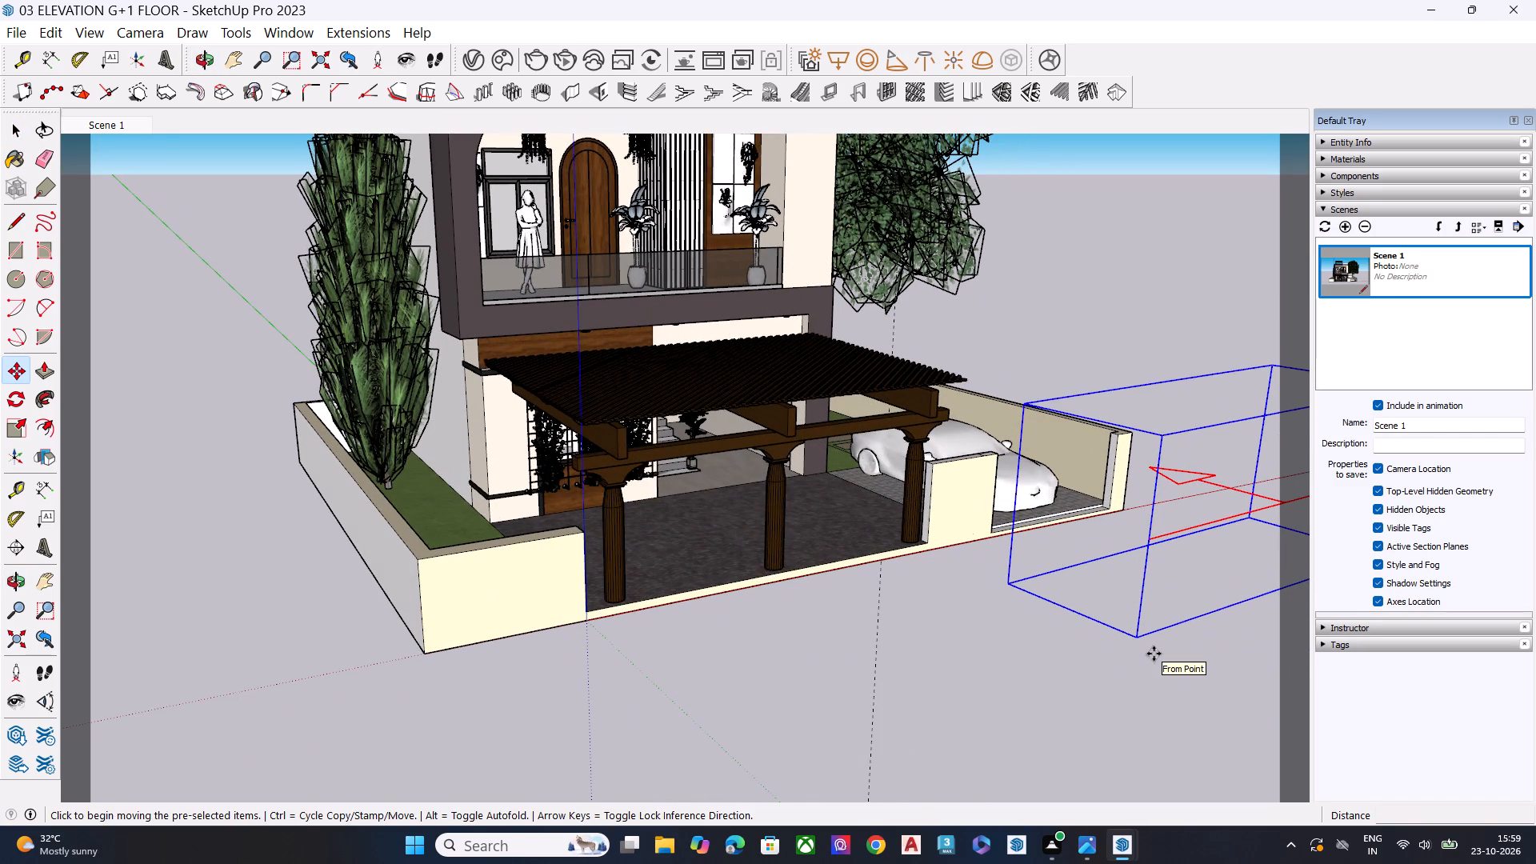
pyautogui.click(1009, 587)
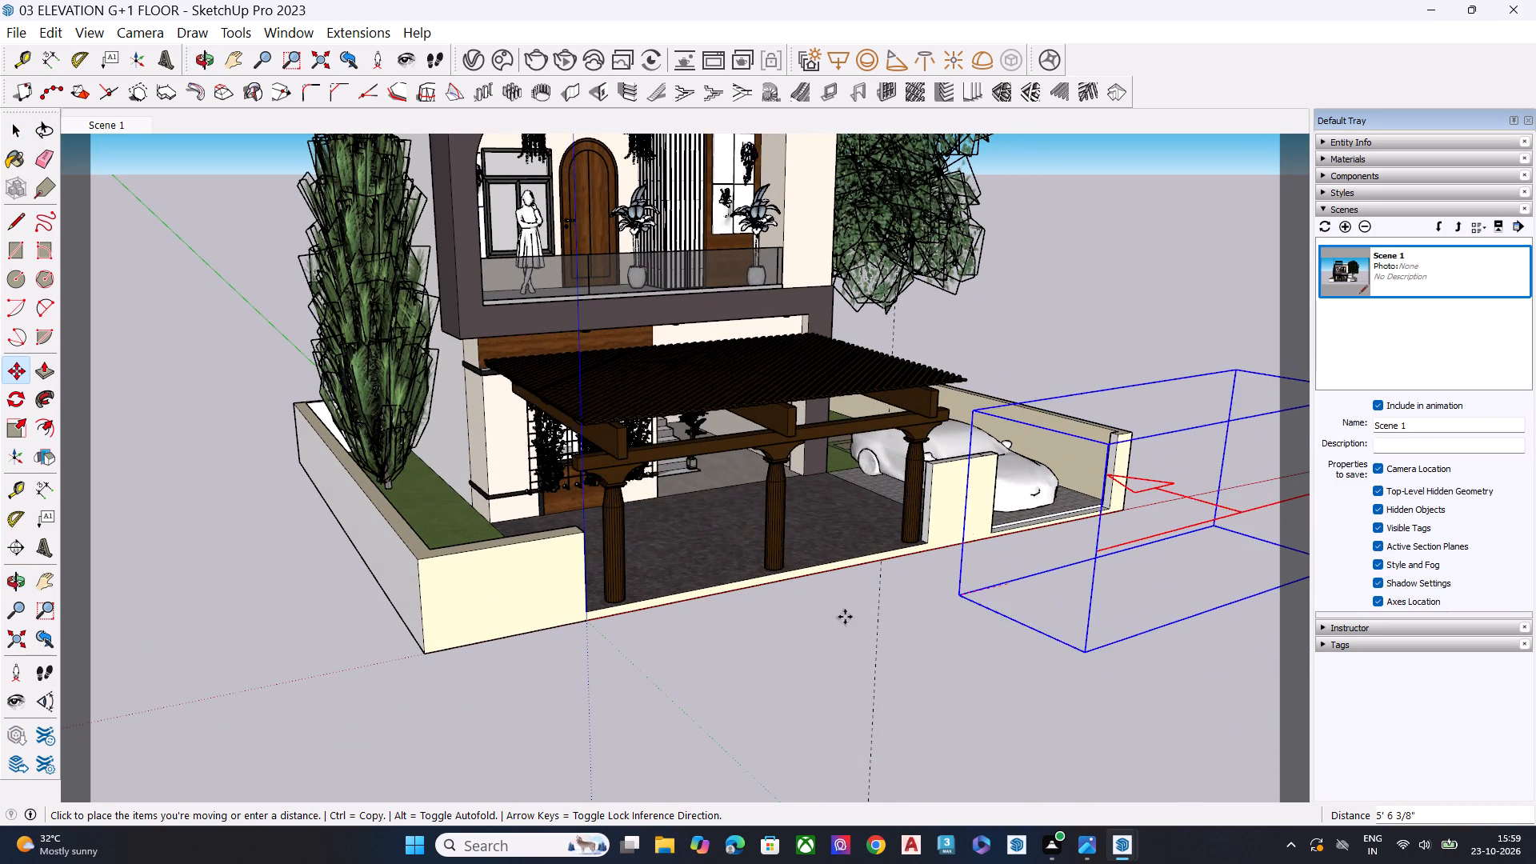
pyautogui.scroll(5, 595, 607)
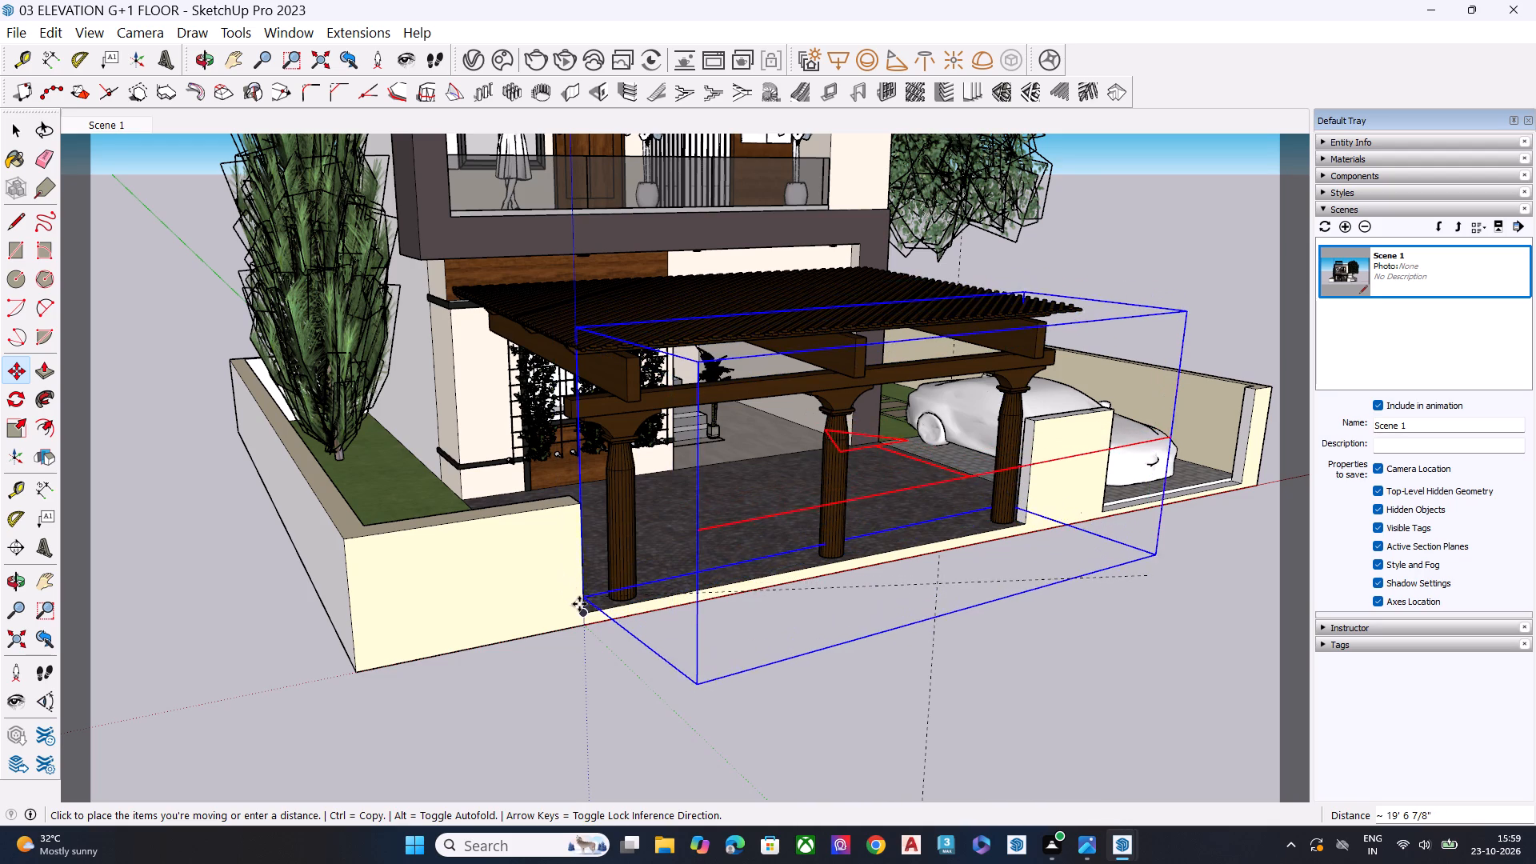
pyautogui.click(581, 609)
# Scale the rectangle light's height down from the top to about 0.83, below the pergola roof.
pyautogui.moveTo(529, 547); pyautogui.dragTo(782, 719, button='middle')
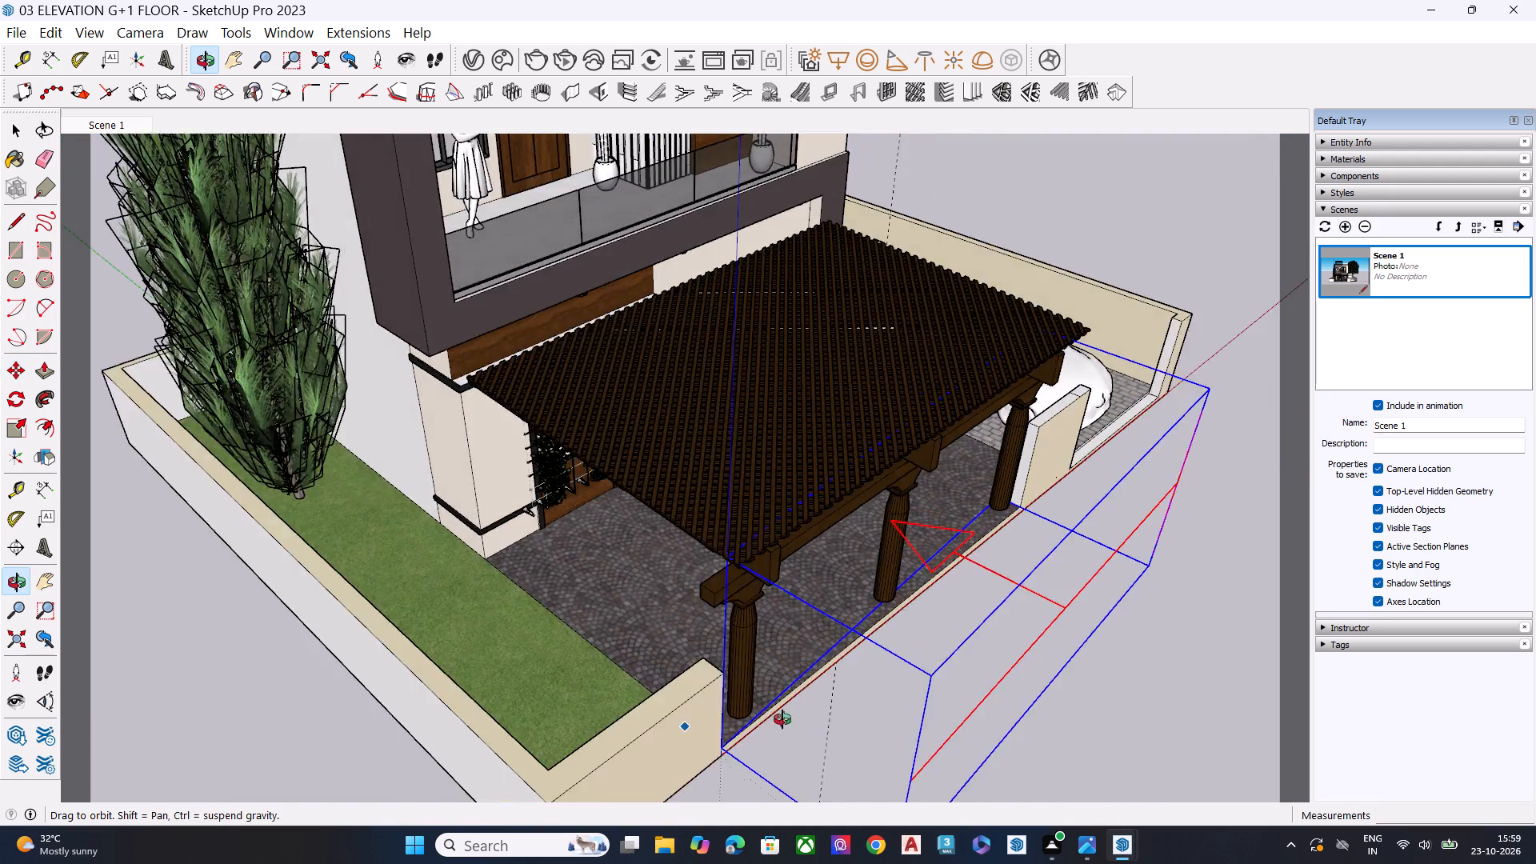
pyautogui.moveTo(782, 719); pyautogui.dragTo(906, 687, button='middle')
pyautogui.press('s')
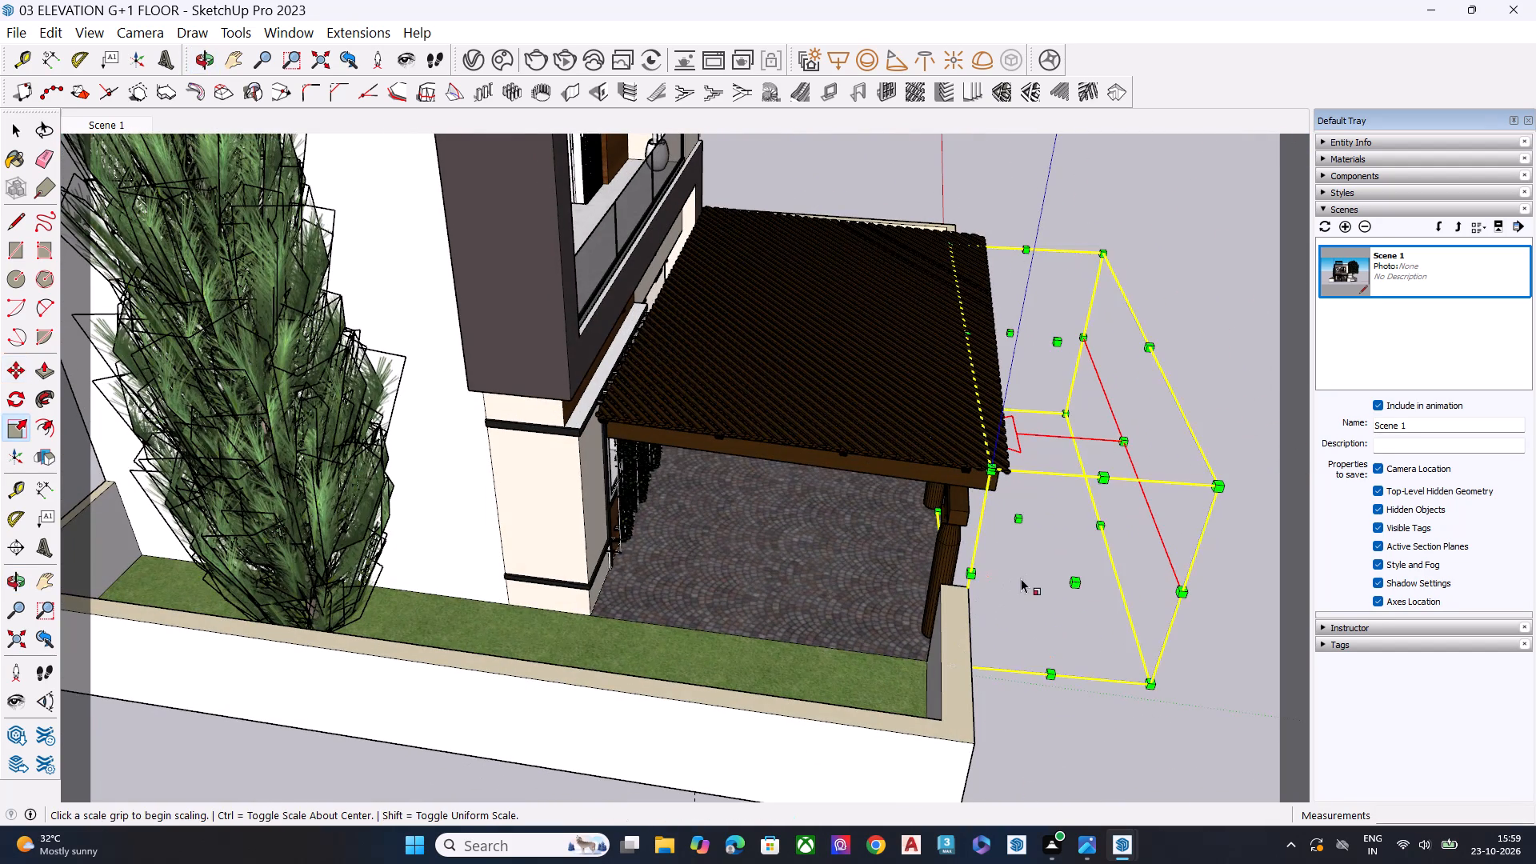
pyautogui.moveTo(1054, 347); pyautogui.dragTo(1057, 375)
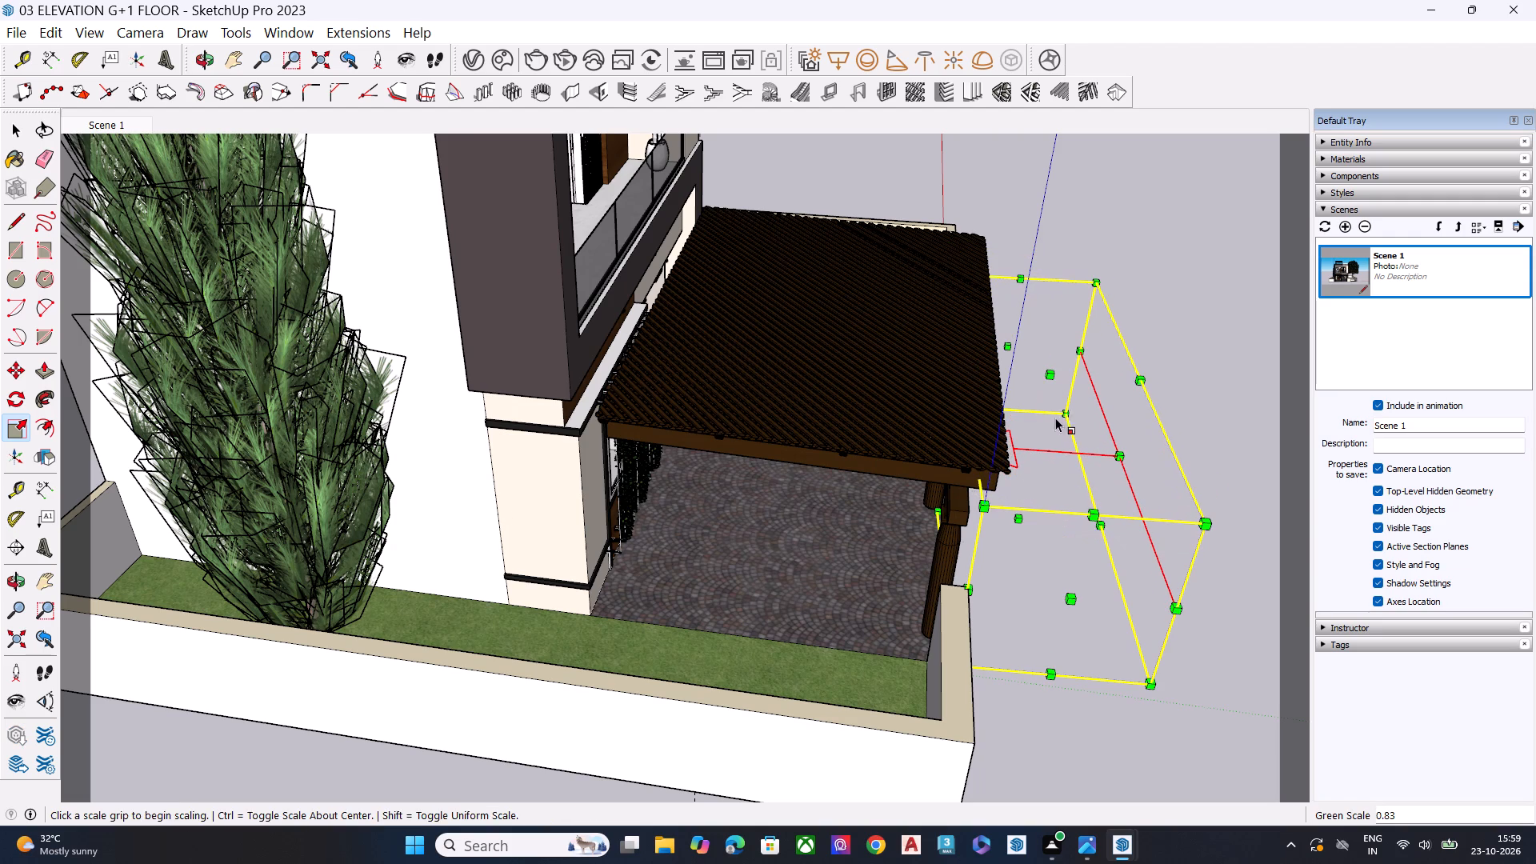
# Move the rectangle light about 6' 11" towards the house, so its front corner sits at the wall end beside the pergola opening.
pyautogui.moveTo(1082, 563); pyautogui.dragTo(1052, 481, button='middle')
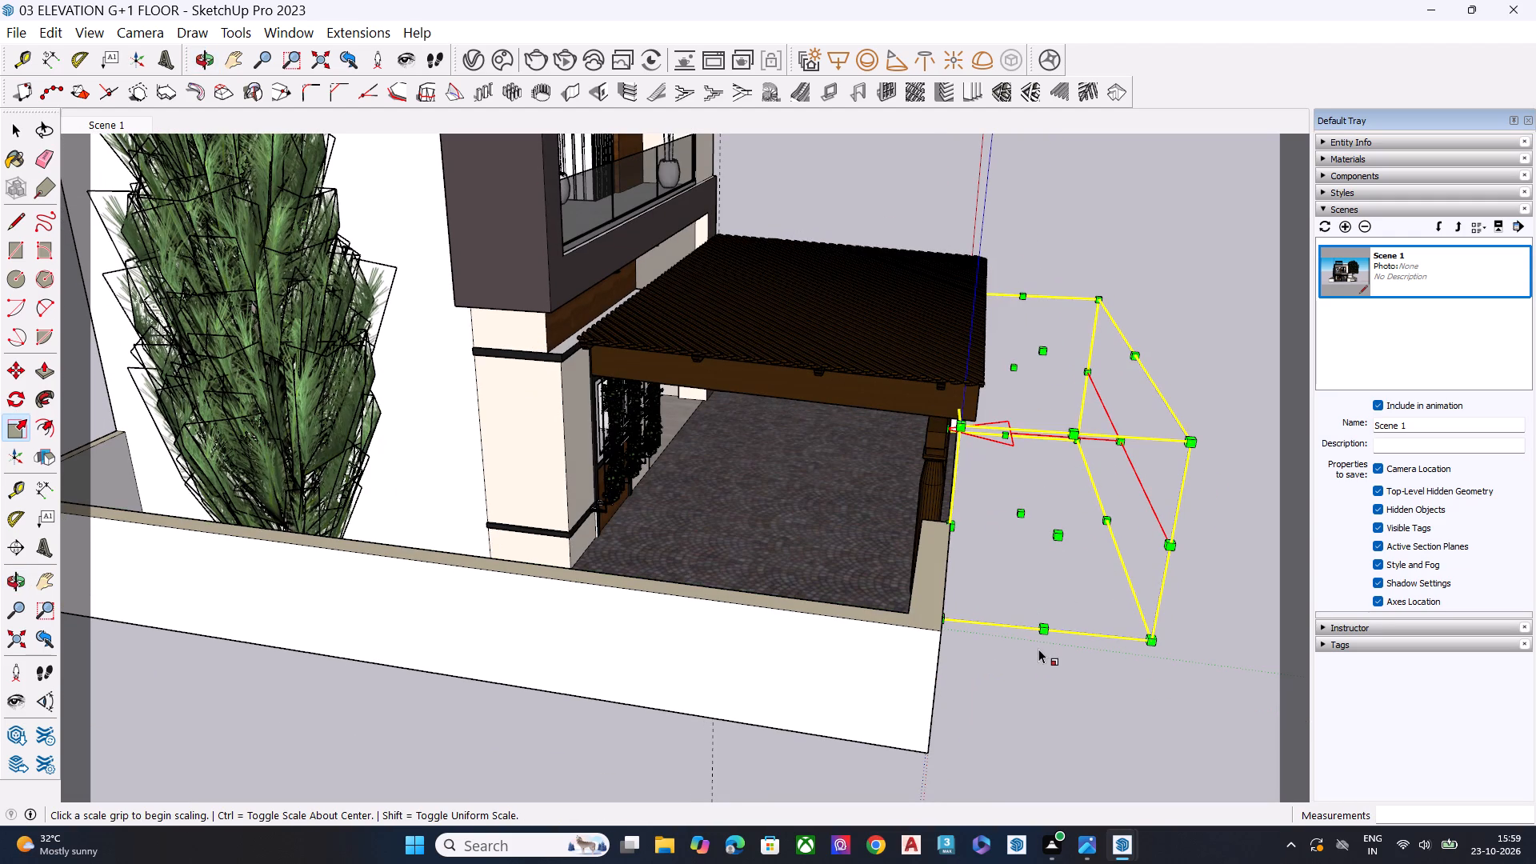
pyautogui.press('m')
pyautogui.click(1150, 638)
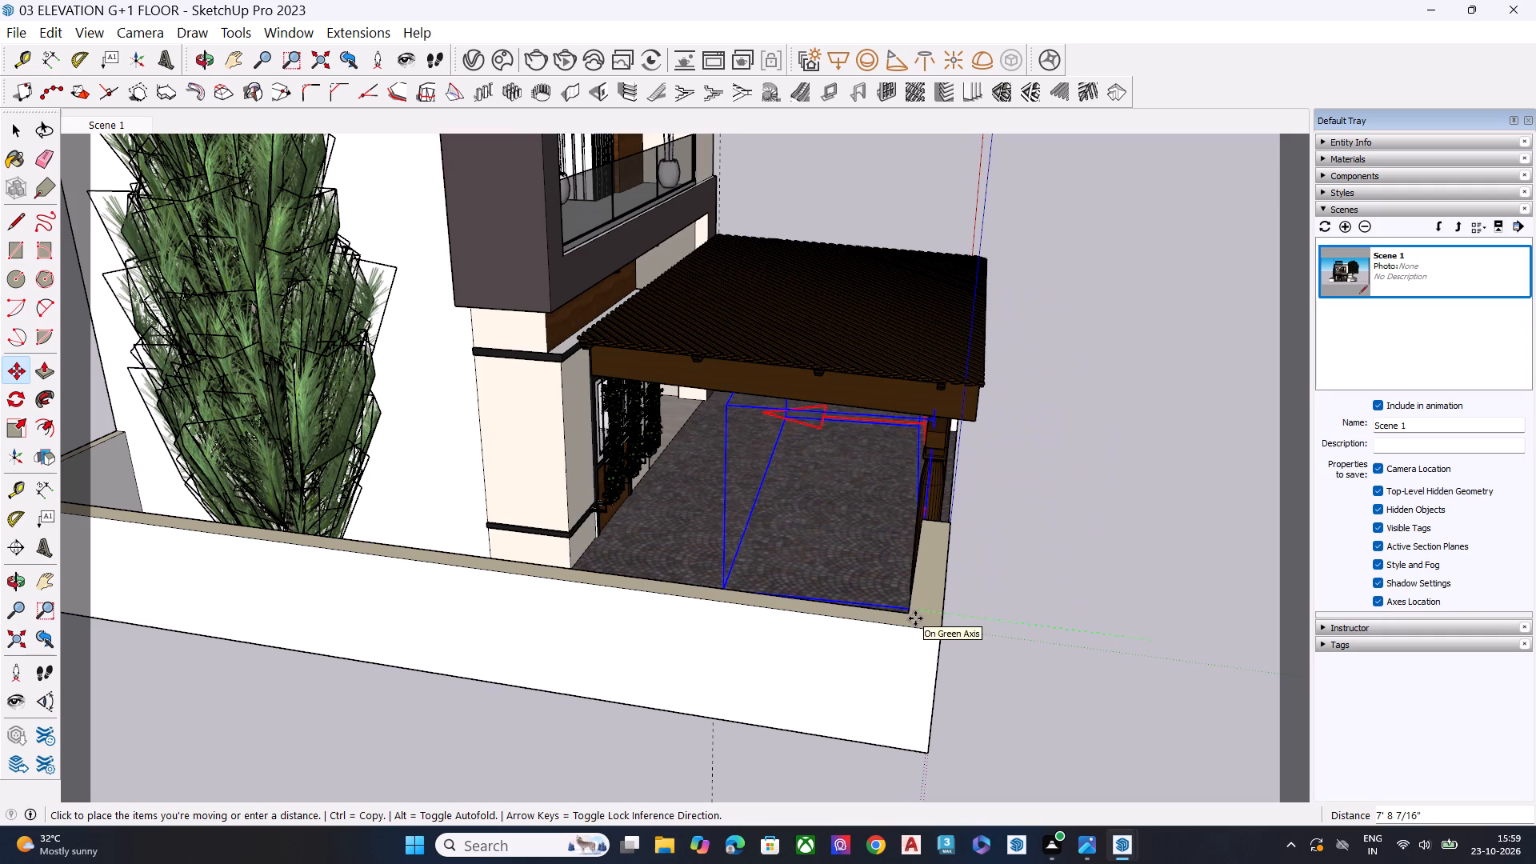
pyautogui.moveTo(962, 631); pyautogui.dragTo(884, 614, button='middle')
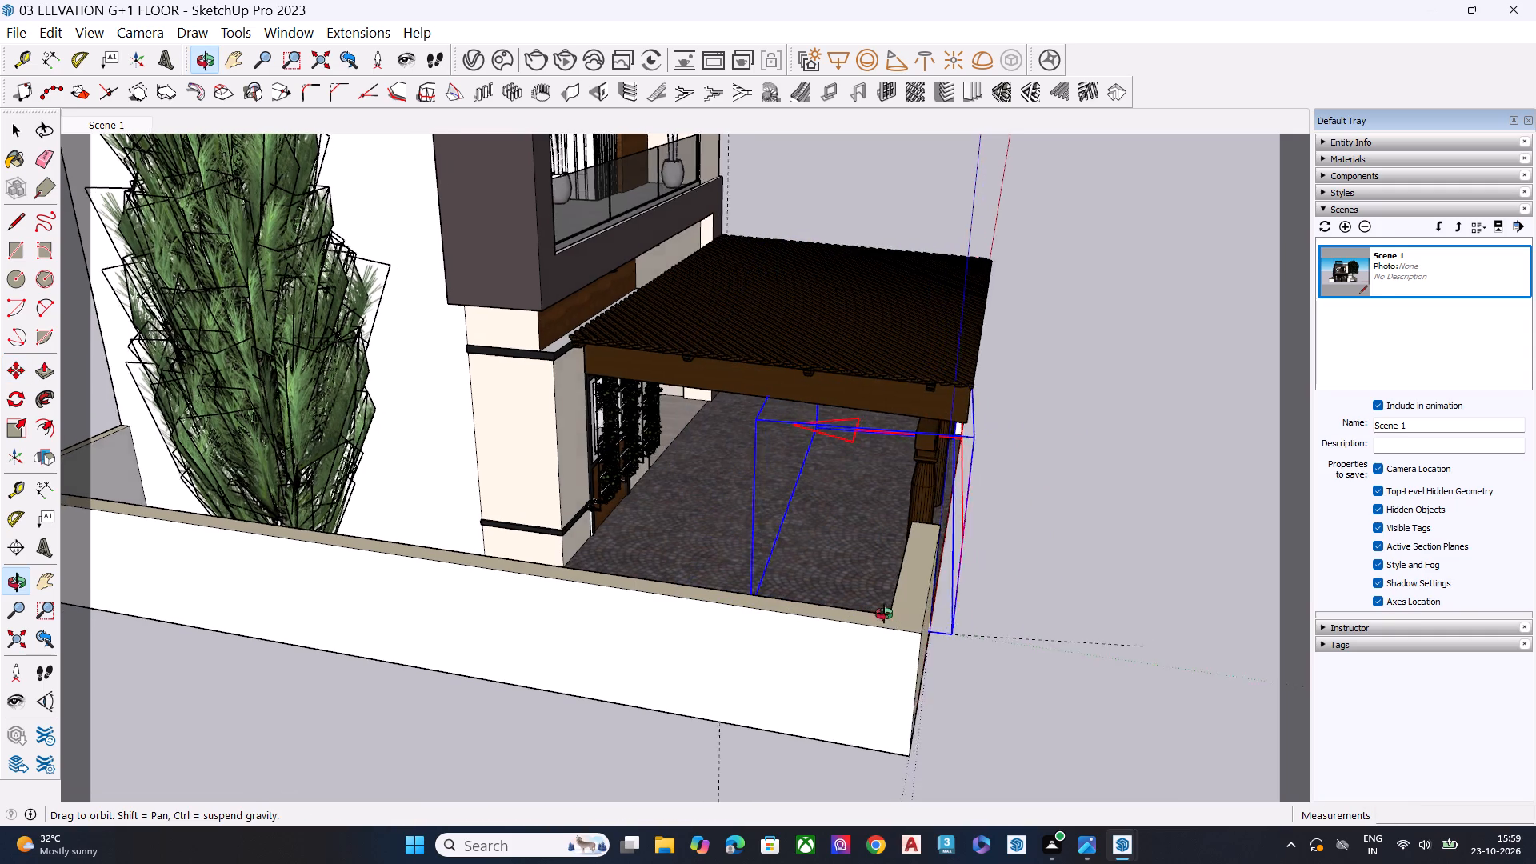
pyautogui.moveTo(884, 614); pyautogui.dragTo(884, 613, button='middle')
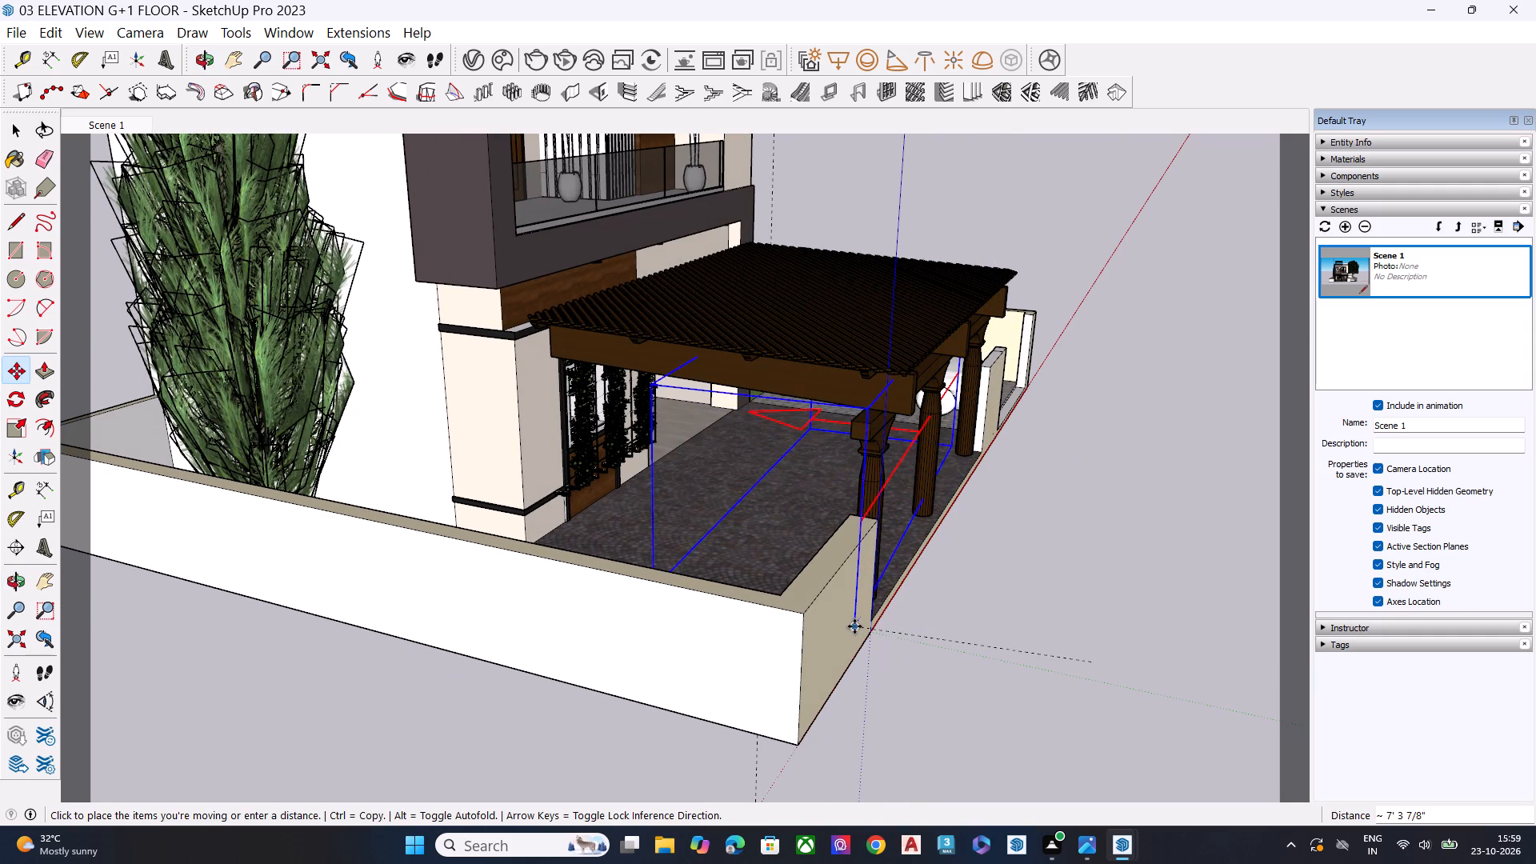
pyautogui.click(873, 634)
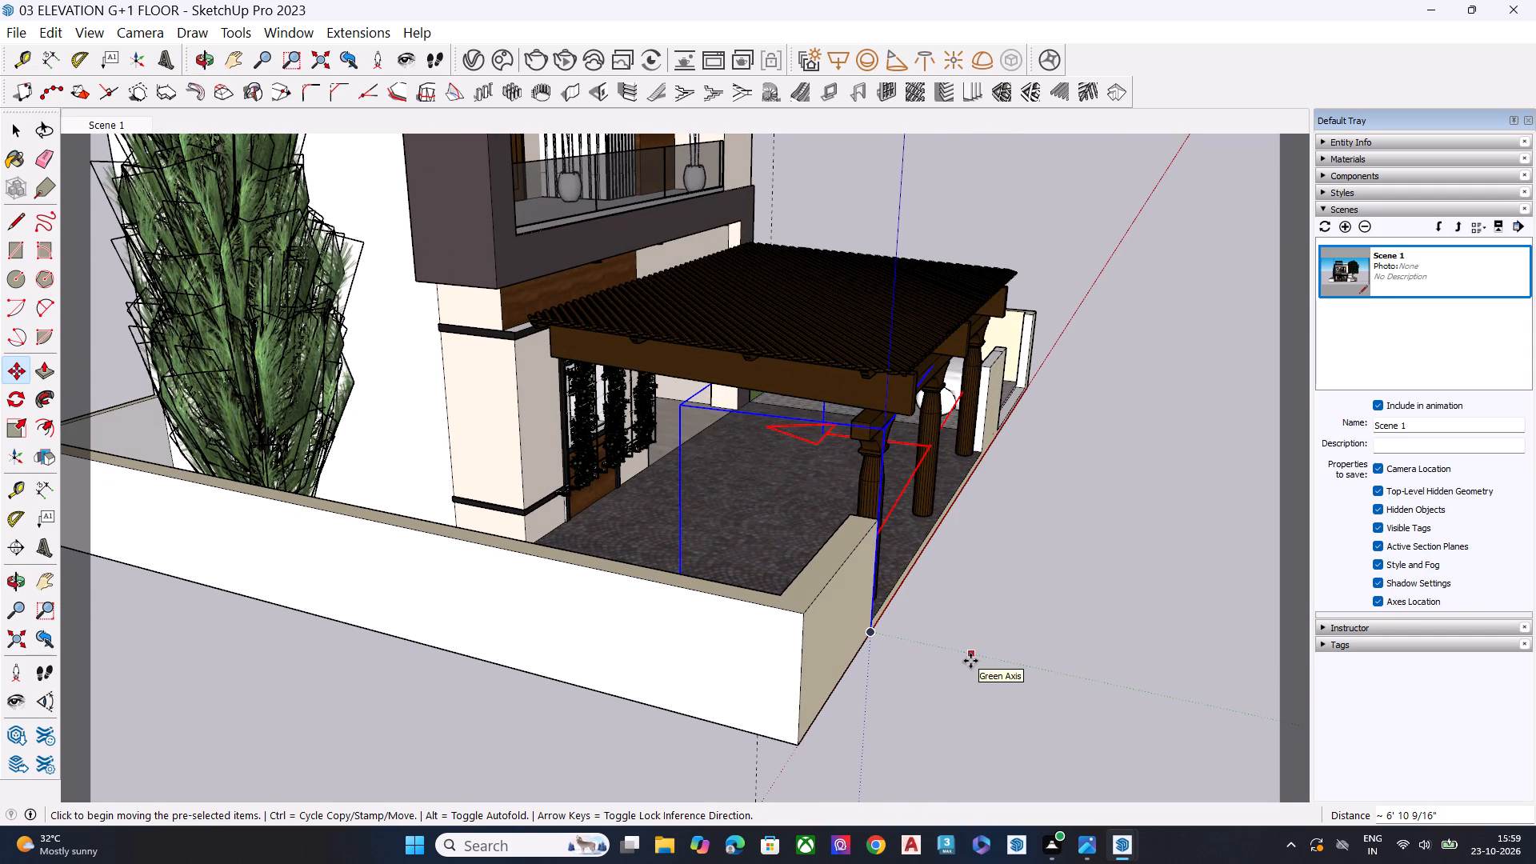
pyautogui.press('space')
# Make Rectangle Light#1 invisible and set its directionality to 0.08 in the V-Ray asset settings.
pyautogui.click(482, 63)
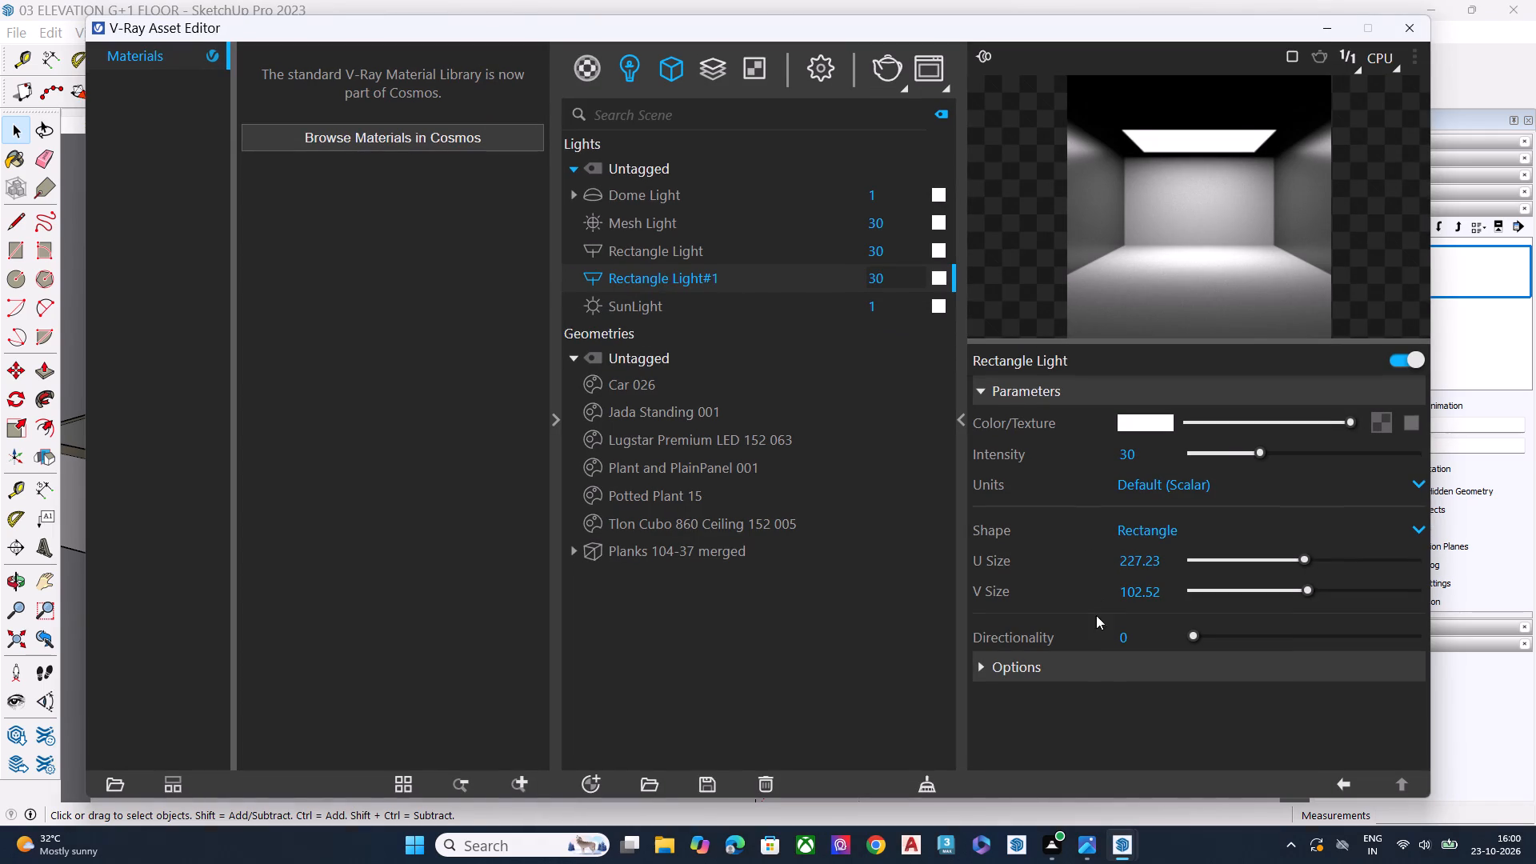
pyautogui.click(1101, 673)
pyautogui.click(1127, 698)
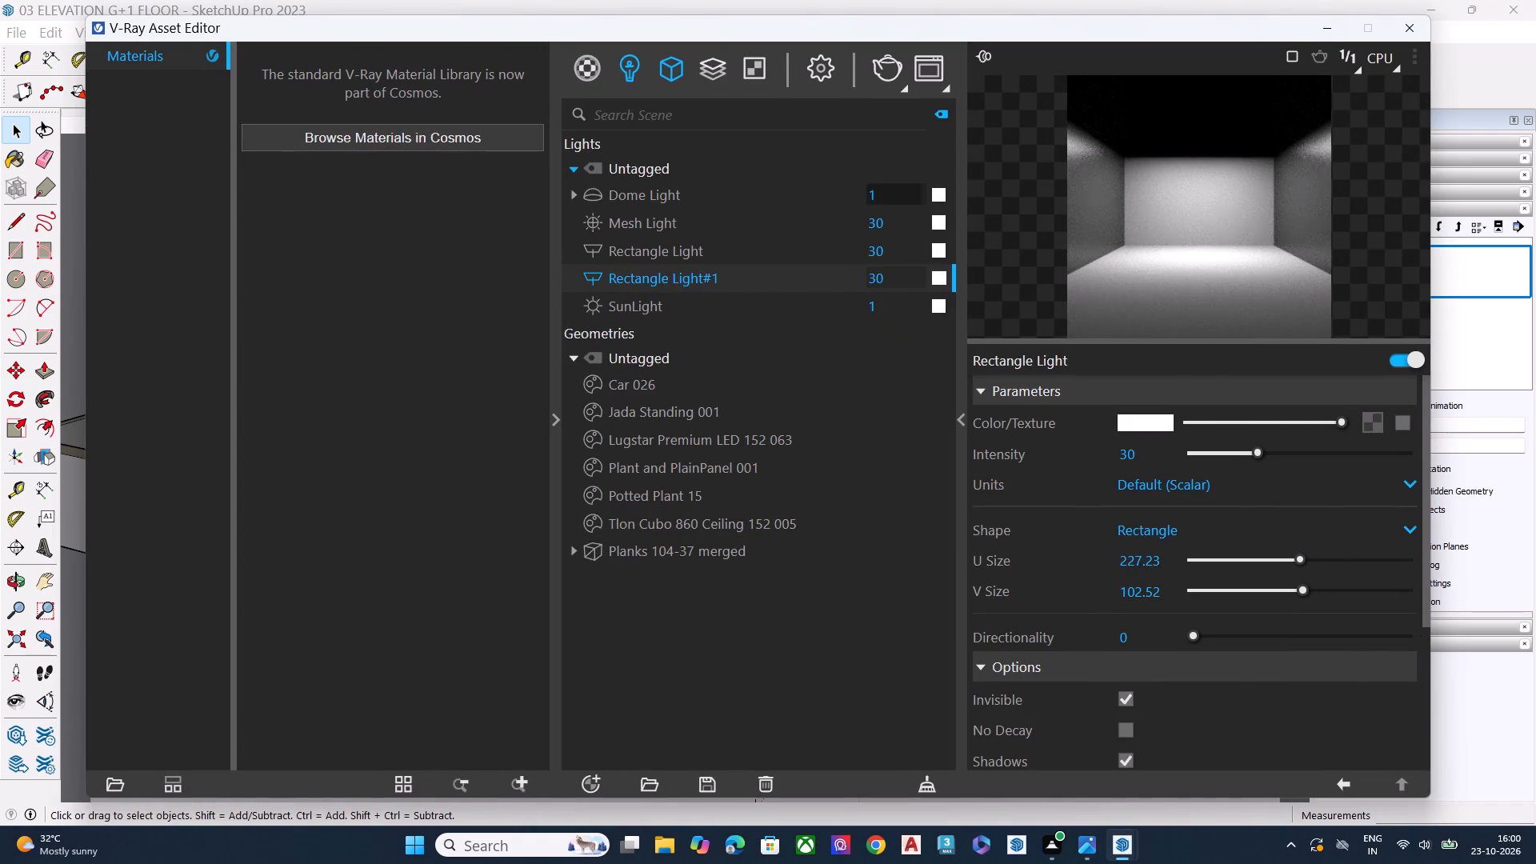
pyautogui.scroll(-5, 1073, 496)
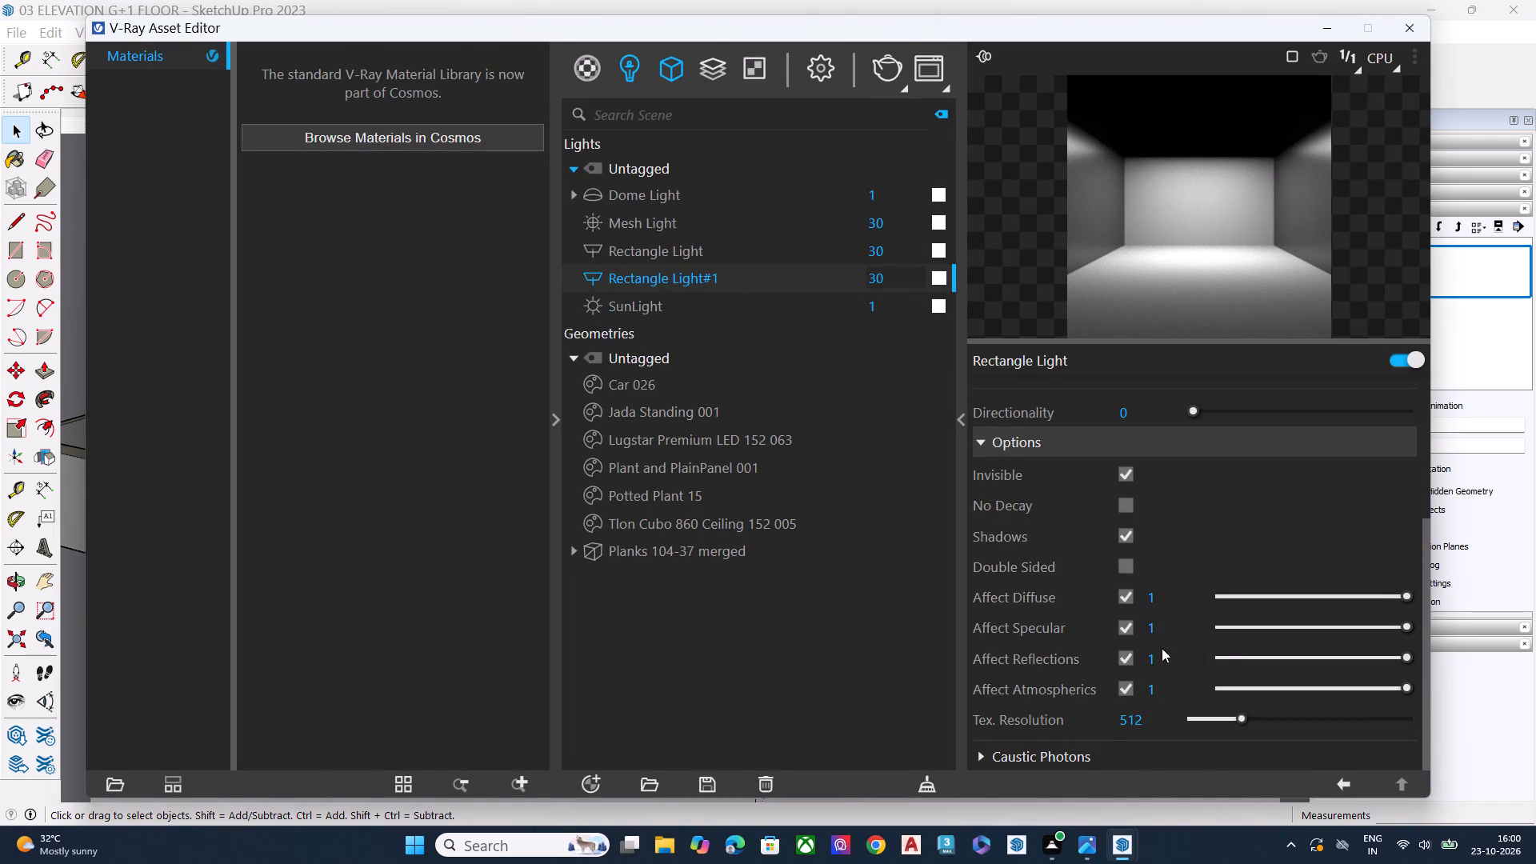
pyautogui.scroll(-1, 1170, 643)
pyautogui.scroll(4, 1170, 642)
pyautogui.moveTo(1186, 636); pyautogui.dragTo(1197, 638)
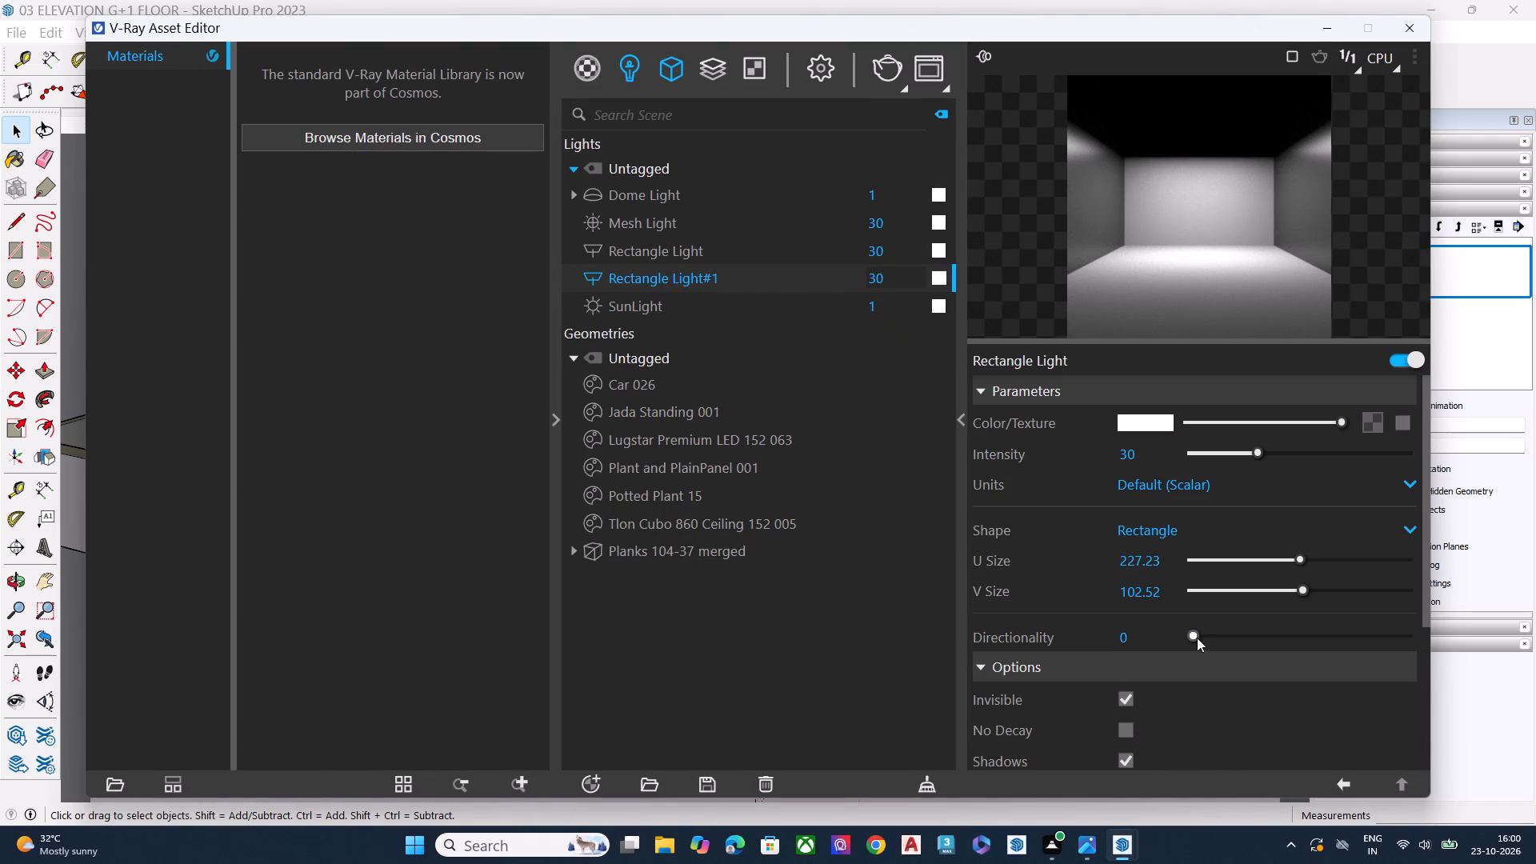
pyautogui.moveTo(1197, 638); pyautogui.dragTo(1205, 639)
pyautogui.moveTo(1194, 635); pyautogui.dragTo(1211, 639)
pyautogui.click(894, 74)
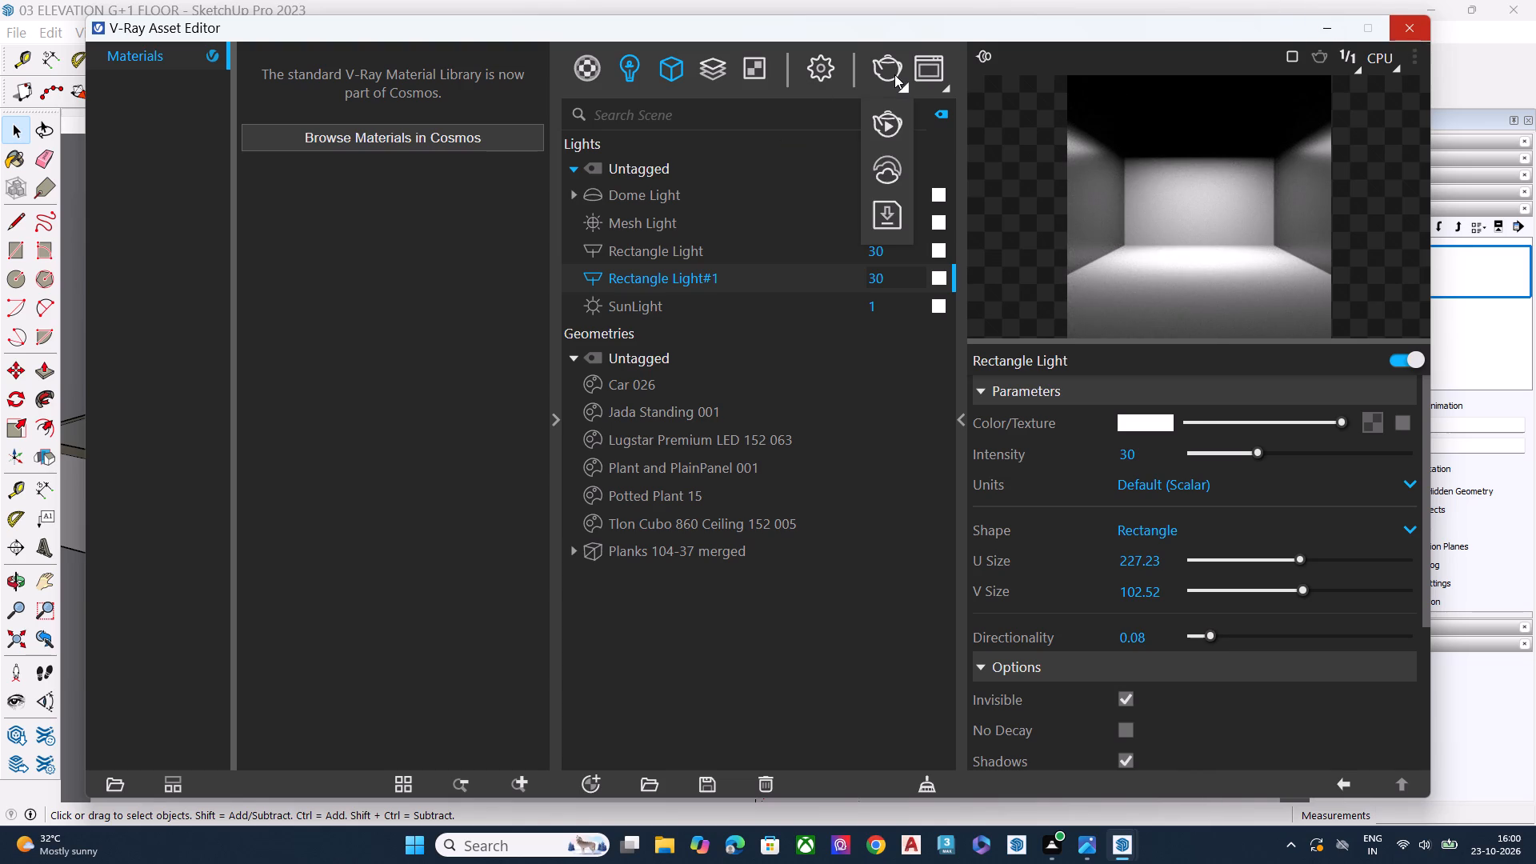
pyautogui.click(1409, 29)
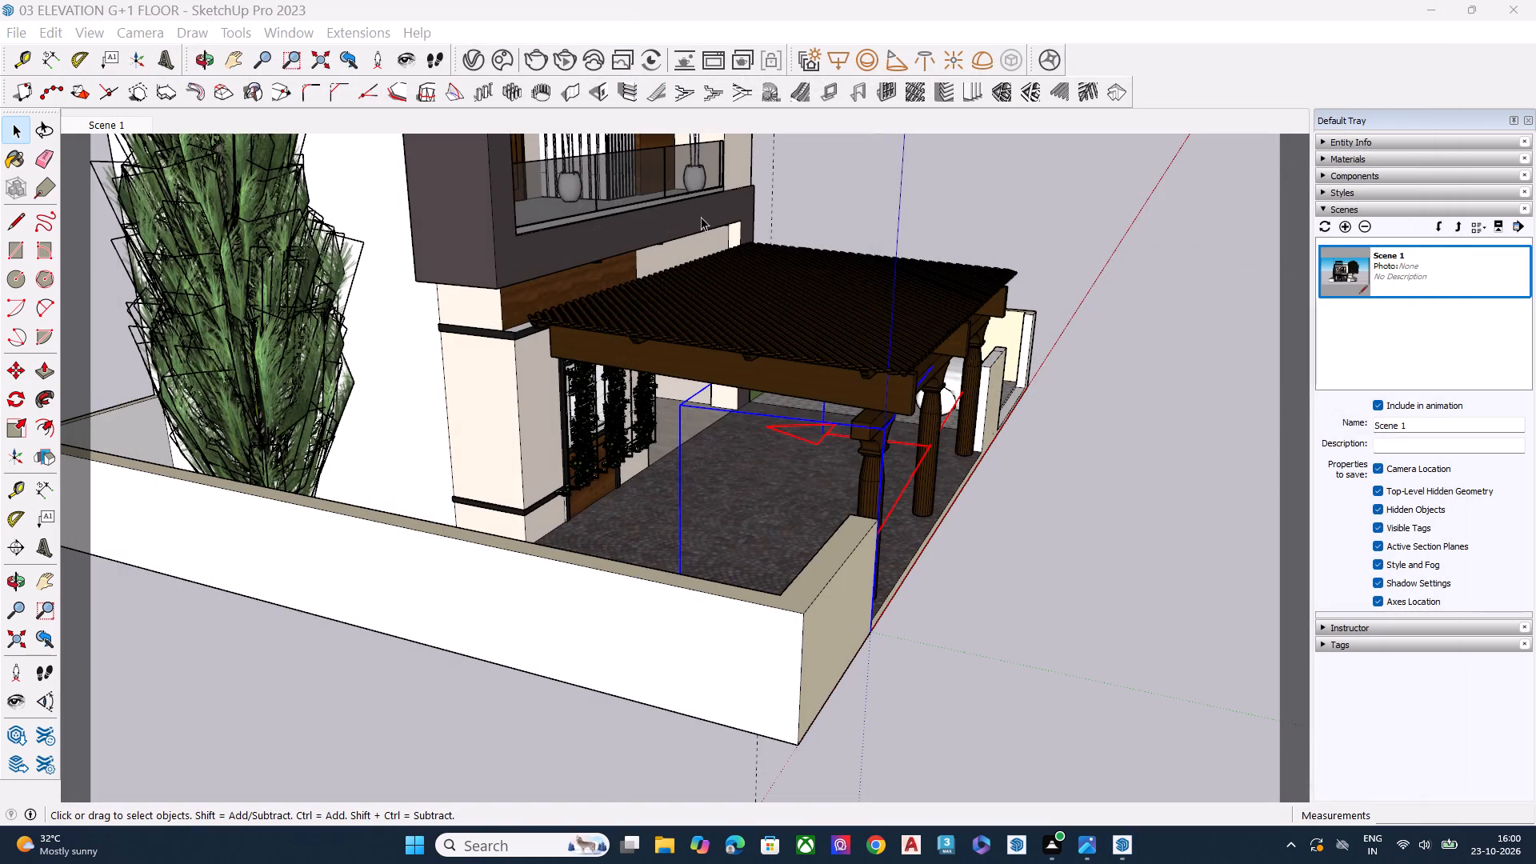
# Return to Scene 1, frame the house slightly closer from the front, and start a V-Ray render.
pyautogui.scroll(-3, 743, 326)
pyautogui.click(114, 126)
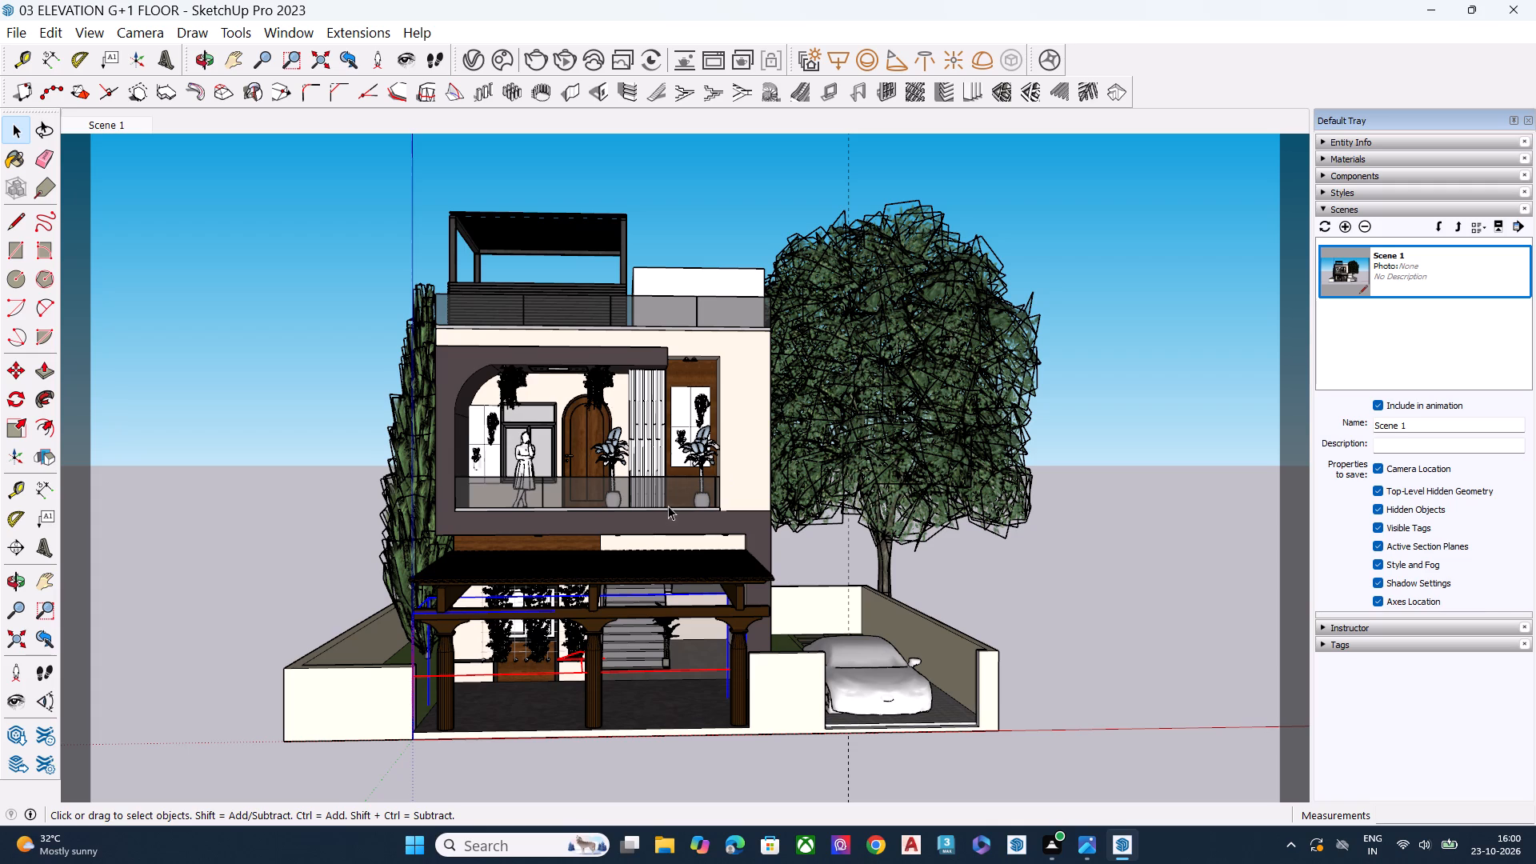
pyautogui.moveTo(668, 506); pyautogui.dragTo(687, 501, button='middle')
pyautogui.scroll(1, 668, 506)
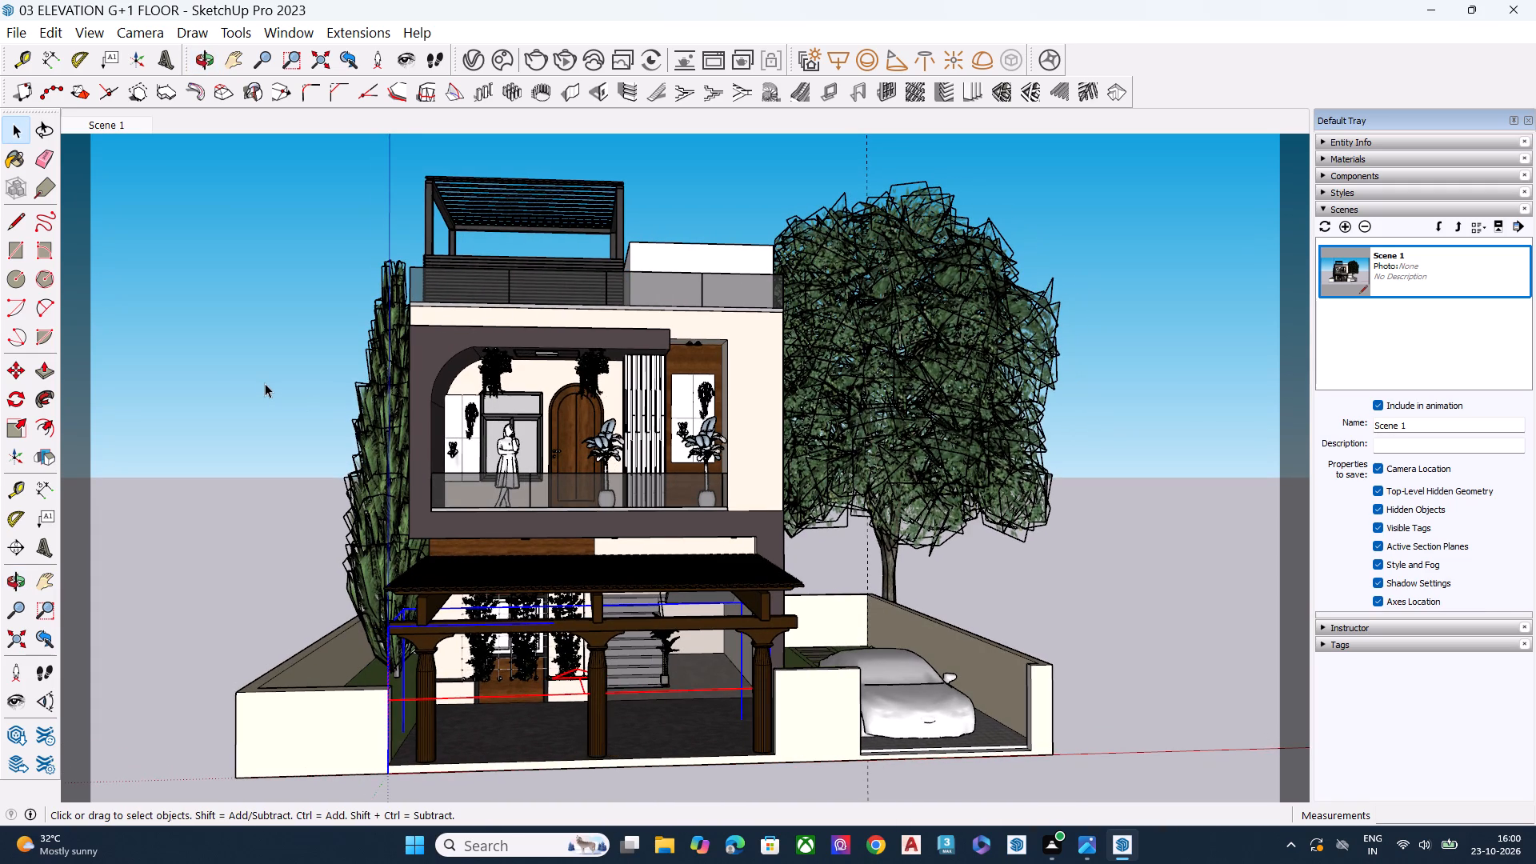
pyautogui.scroll(1, 260, 382)
pyautogui.moveTo(636, 462); pyautogui.dragTo(601, 457, button='middle')
pyautogui.click(1201, 613)
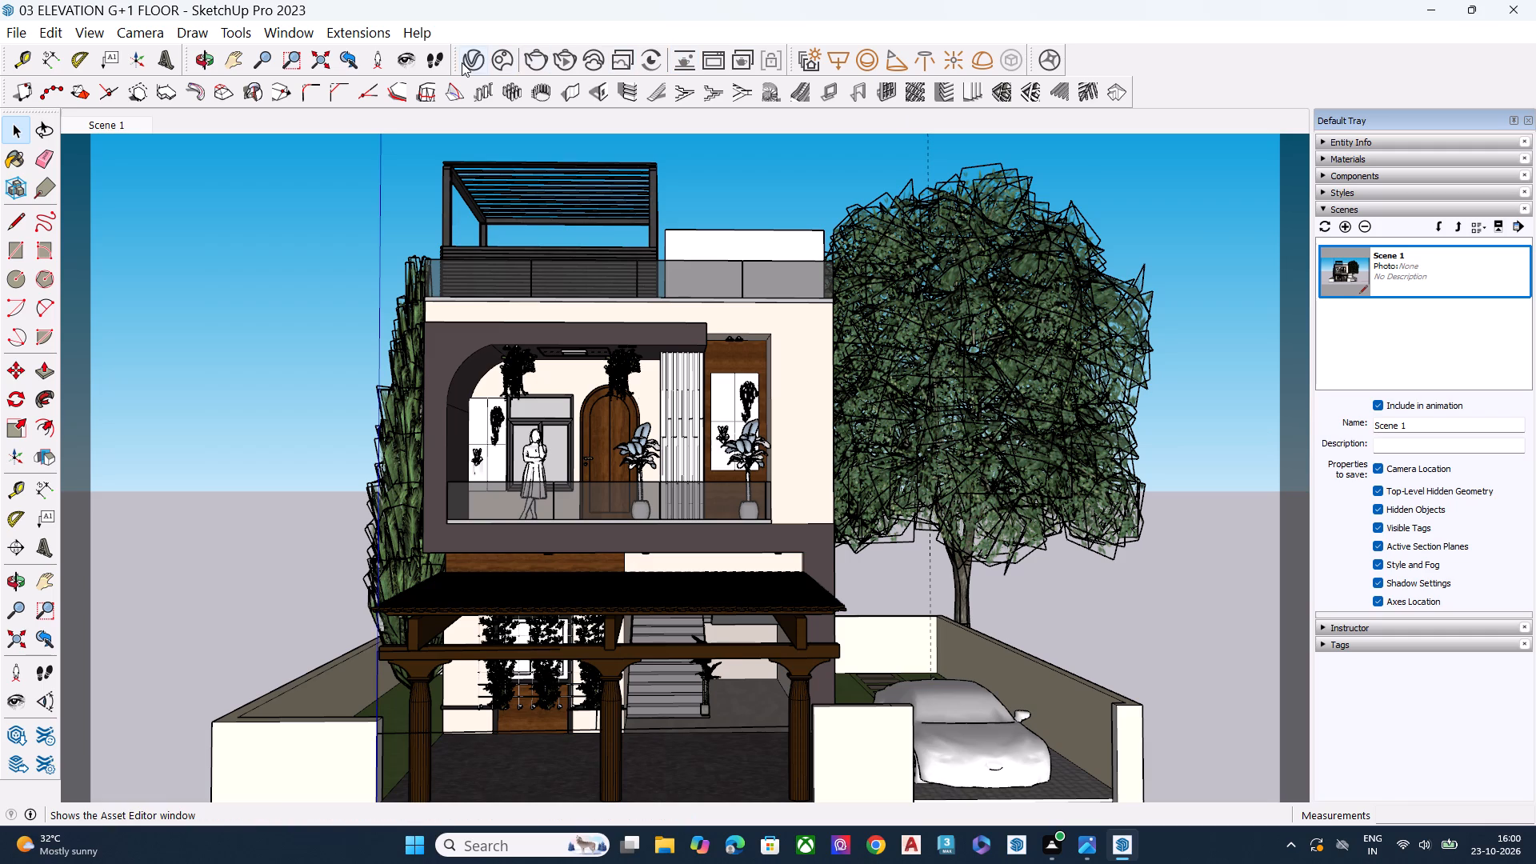
pyautogui.click(530, 55)
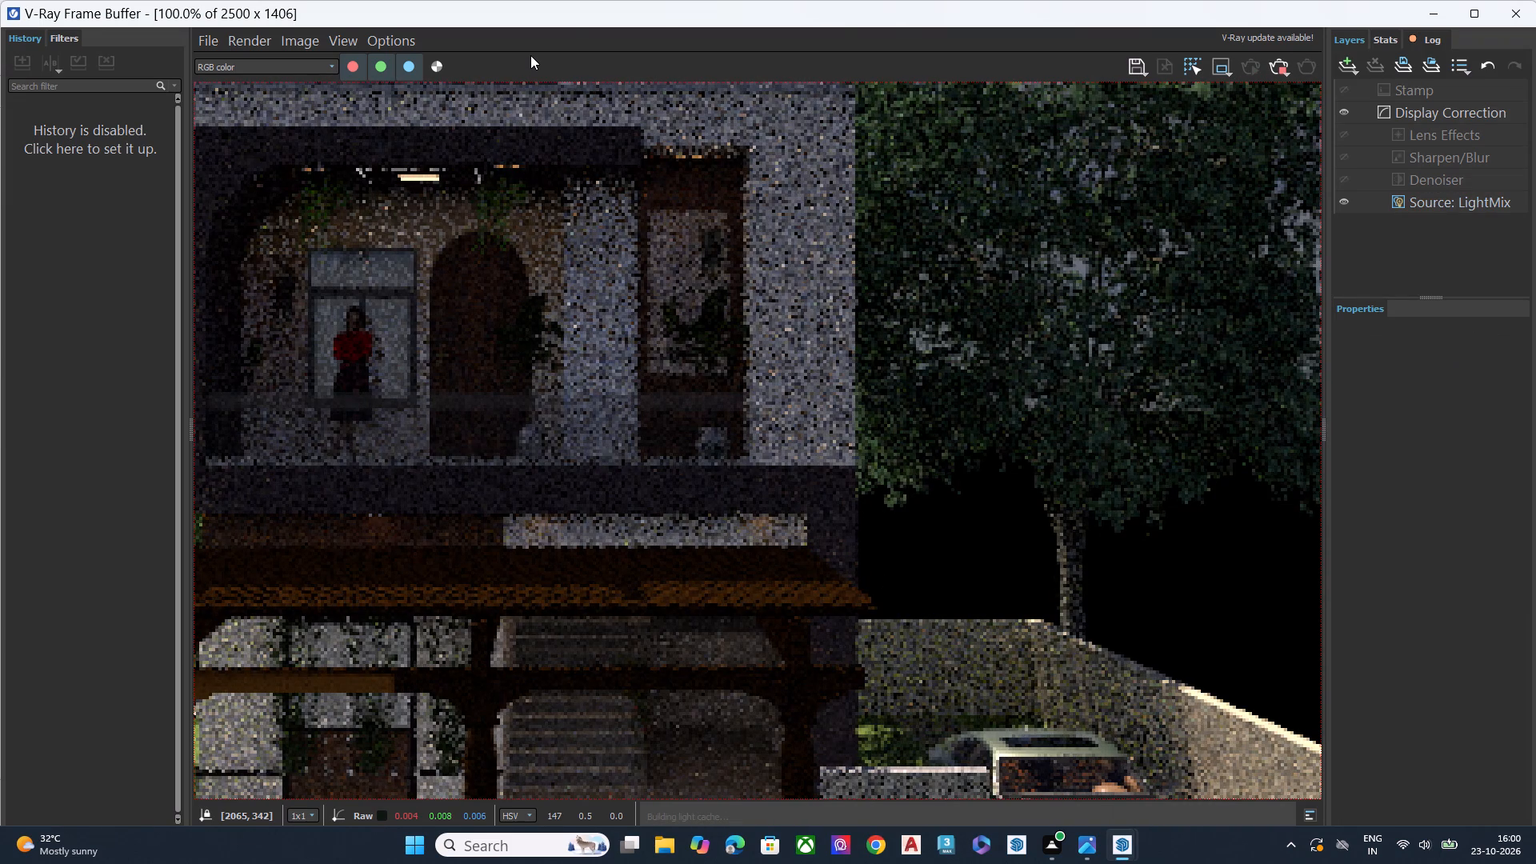
# Fit the whole render image in view and open the LightMix source's light settings.
pyautogui.scroll(-2, 787, 394)
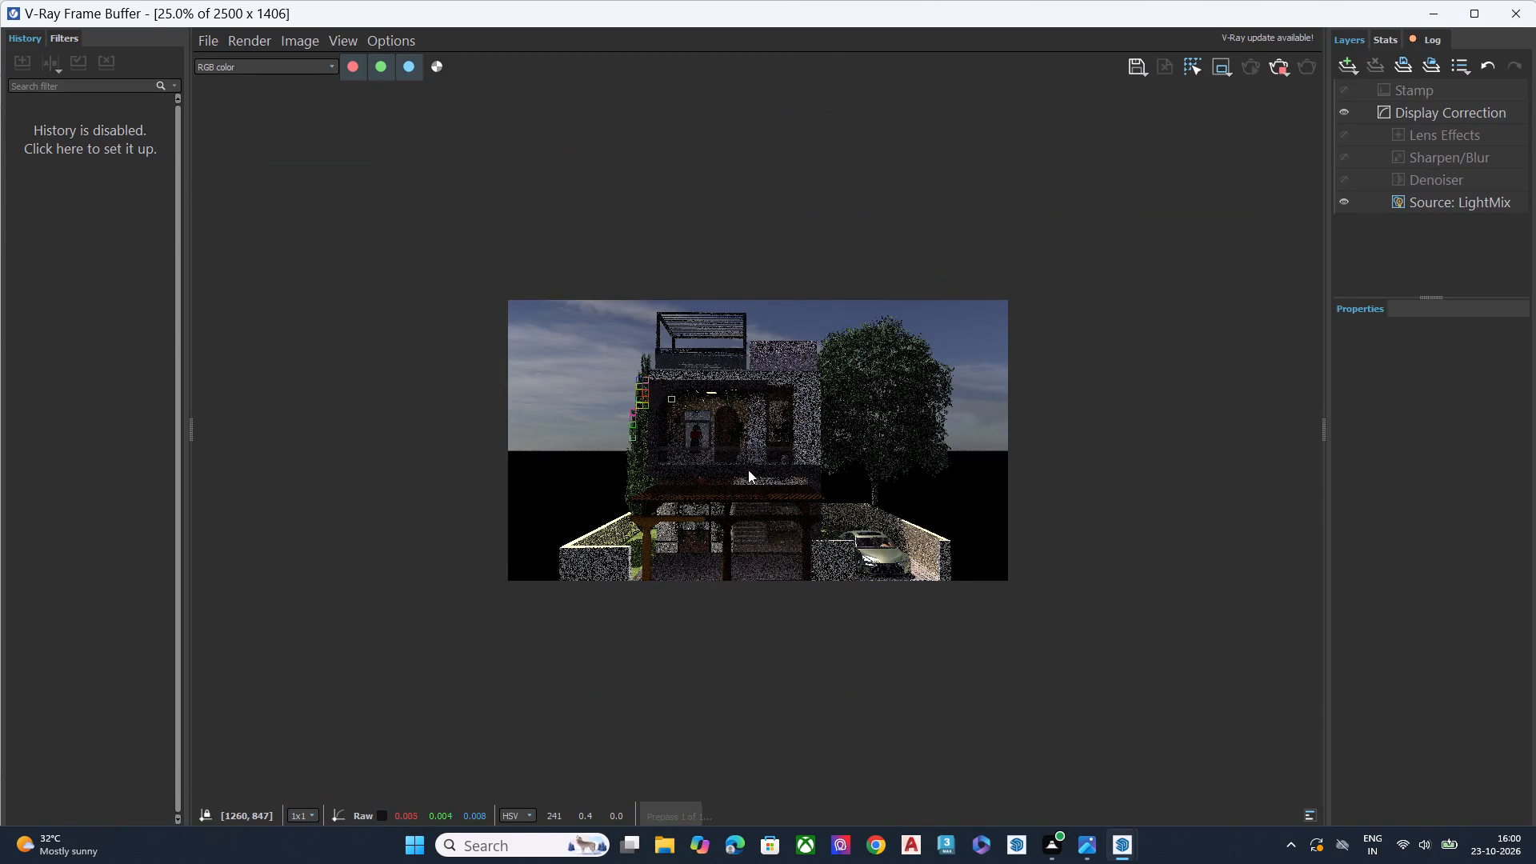
pyautogui.scroll(1, 748, 470)
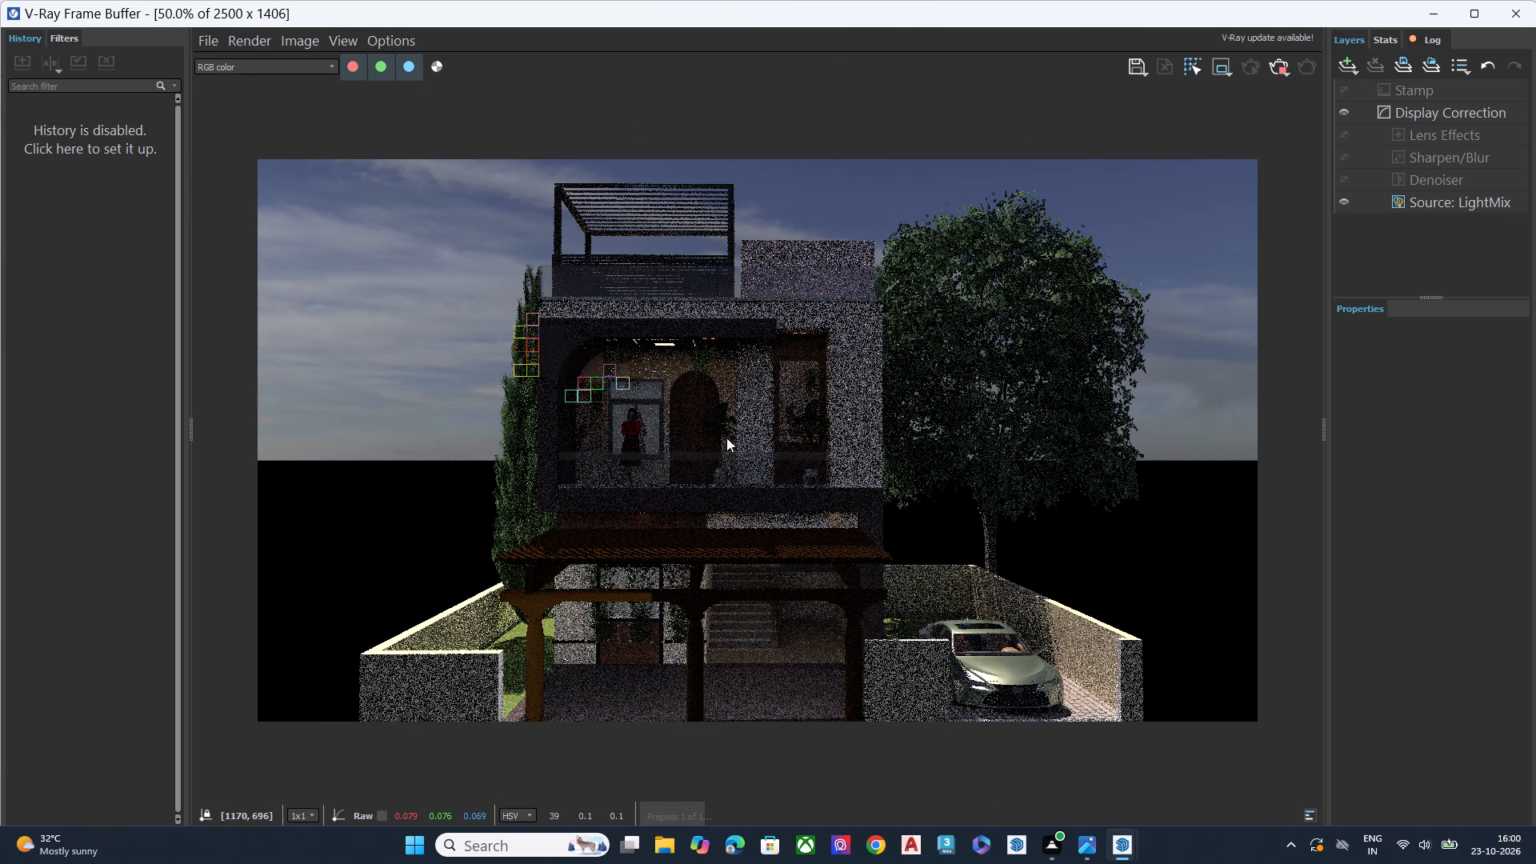
pyautogui.click(1426, 205)
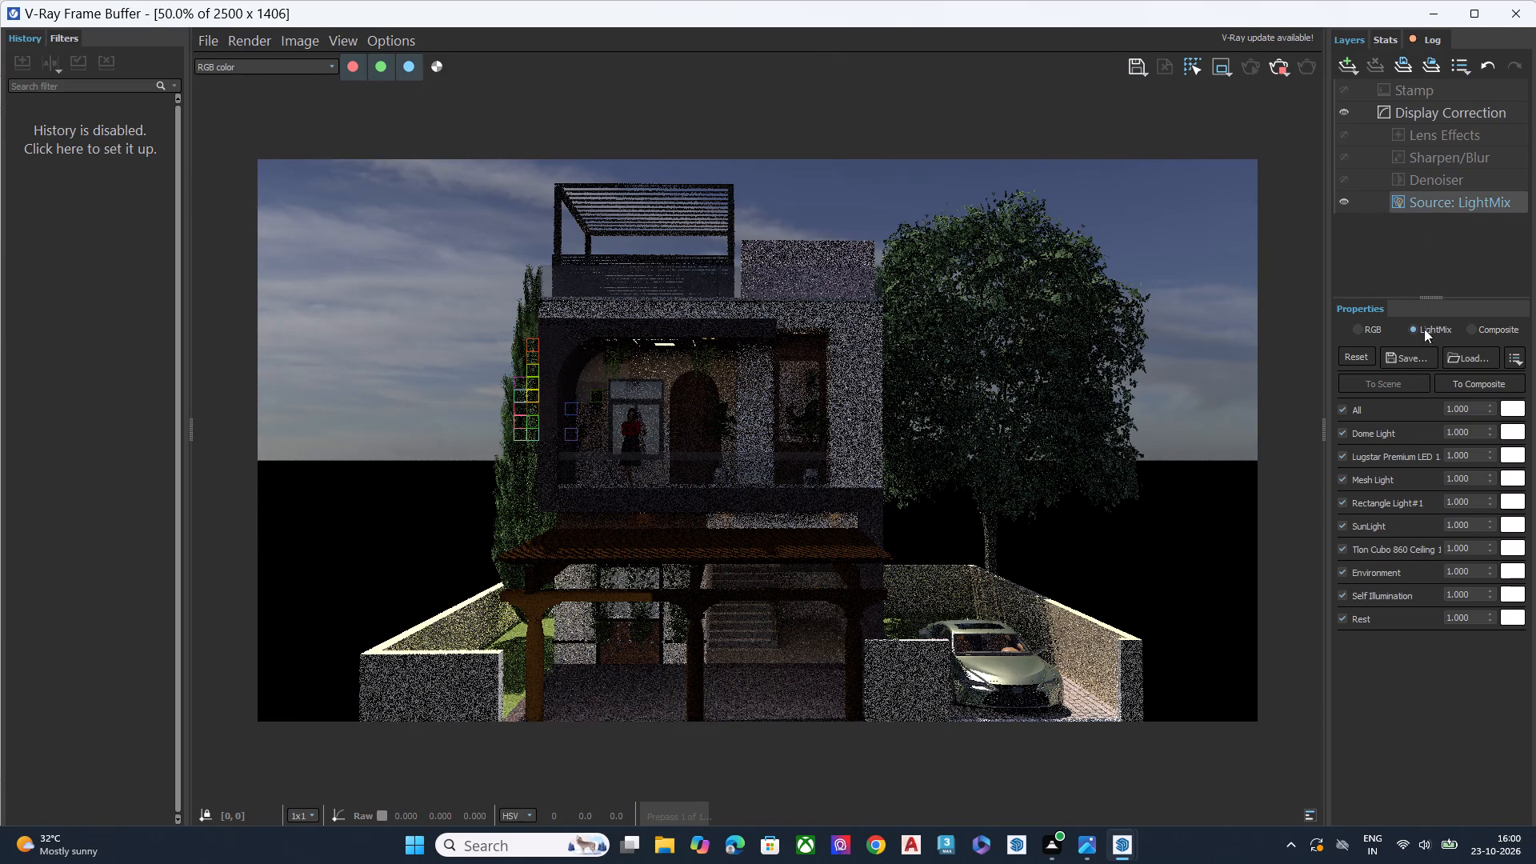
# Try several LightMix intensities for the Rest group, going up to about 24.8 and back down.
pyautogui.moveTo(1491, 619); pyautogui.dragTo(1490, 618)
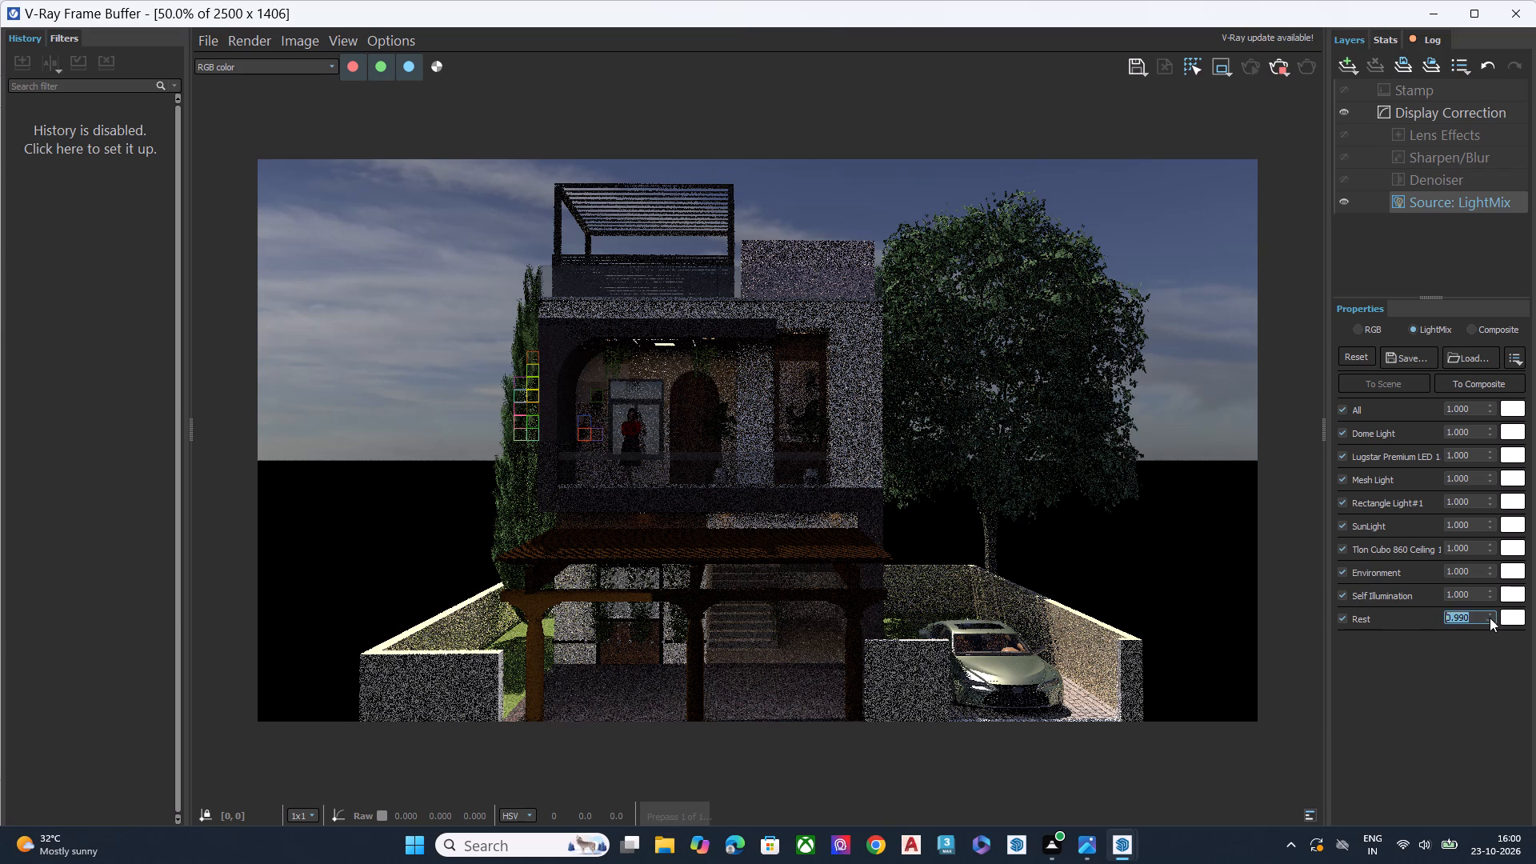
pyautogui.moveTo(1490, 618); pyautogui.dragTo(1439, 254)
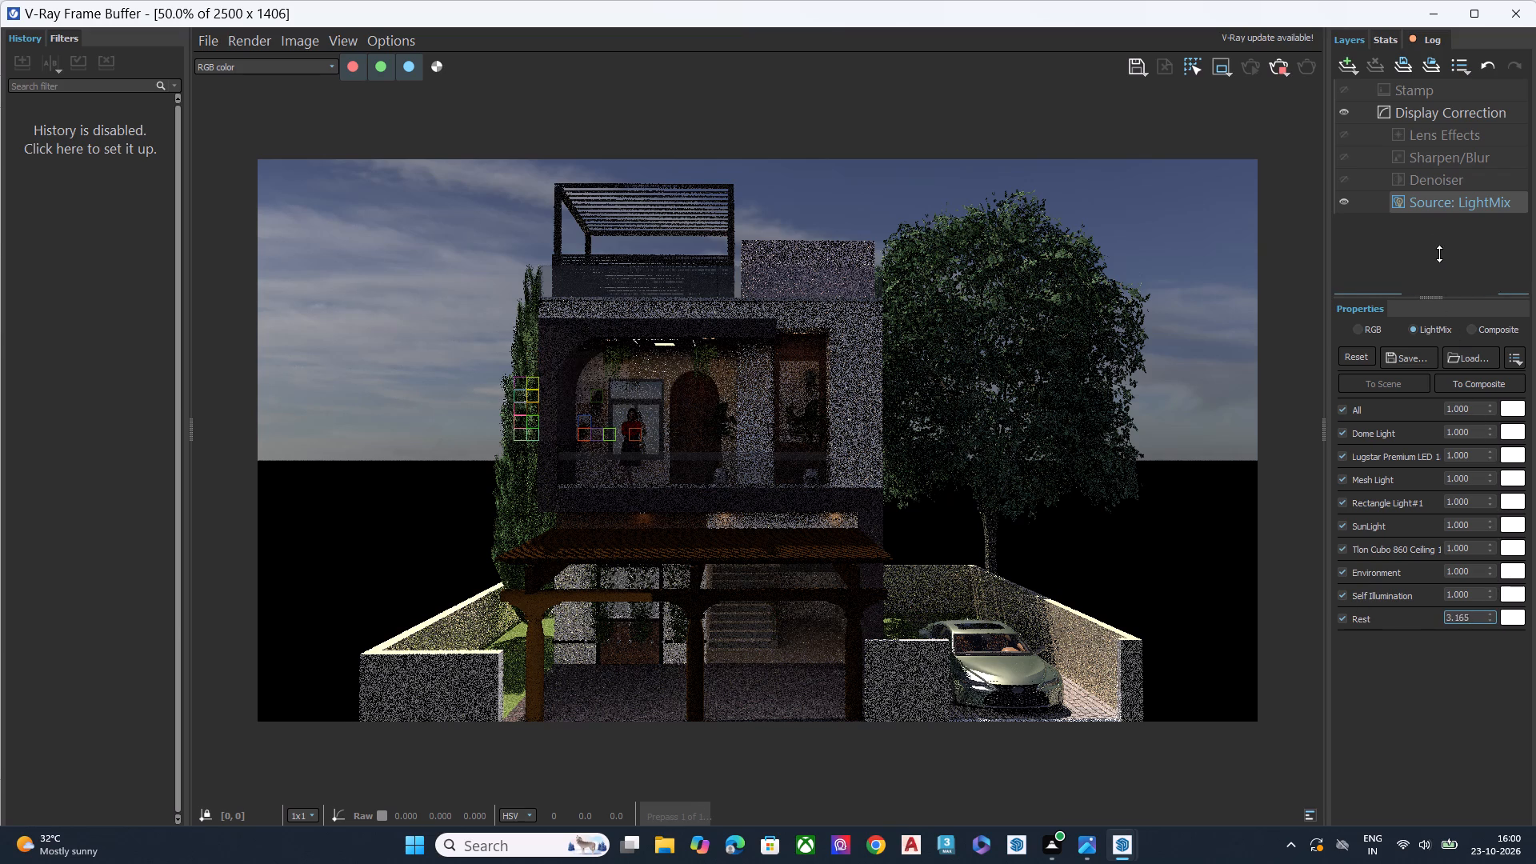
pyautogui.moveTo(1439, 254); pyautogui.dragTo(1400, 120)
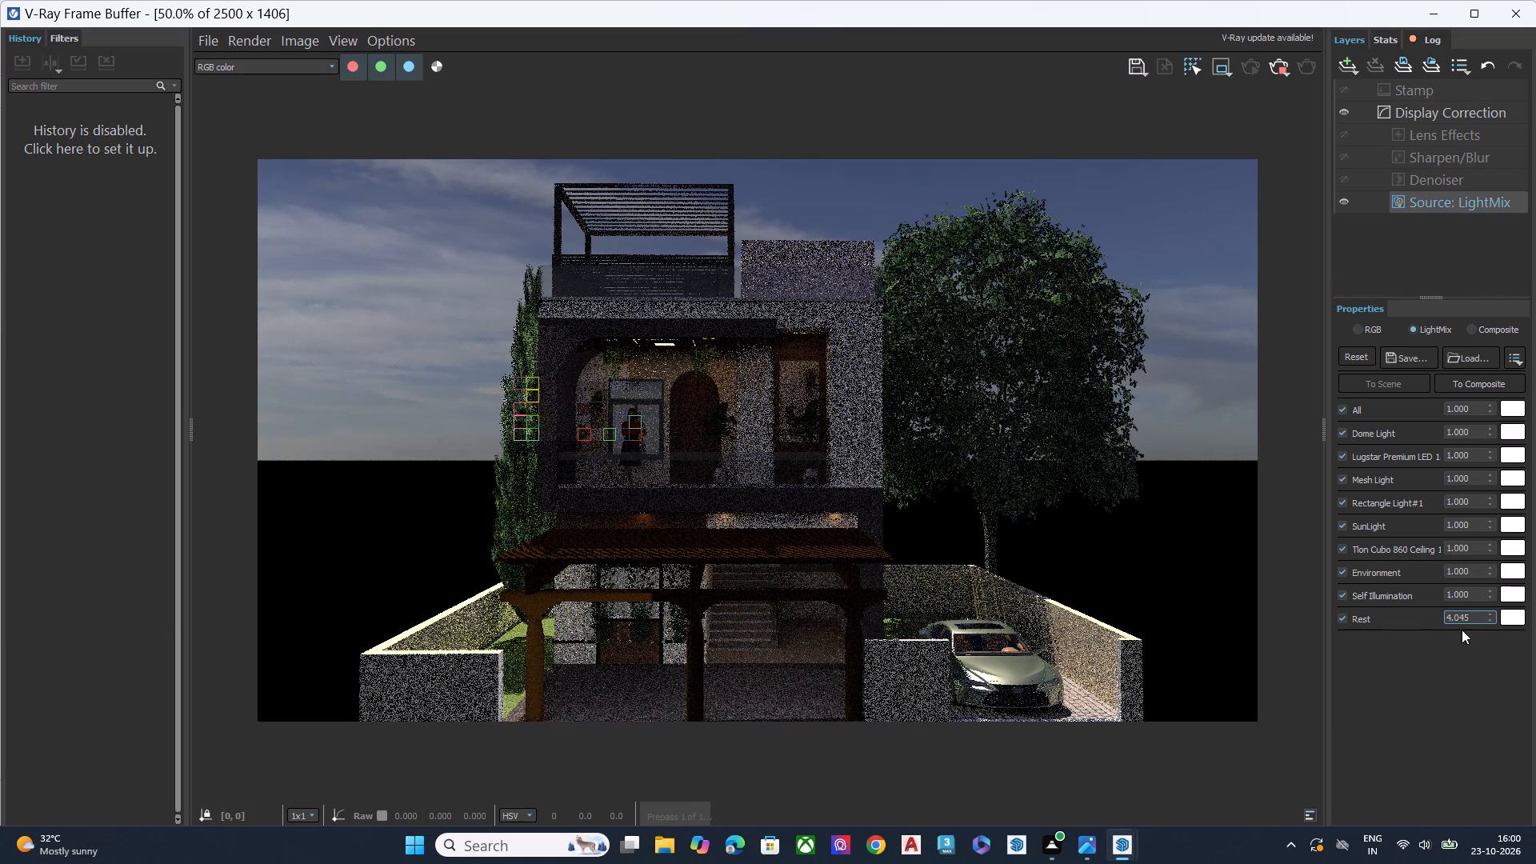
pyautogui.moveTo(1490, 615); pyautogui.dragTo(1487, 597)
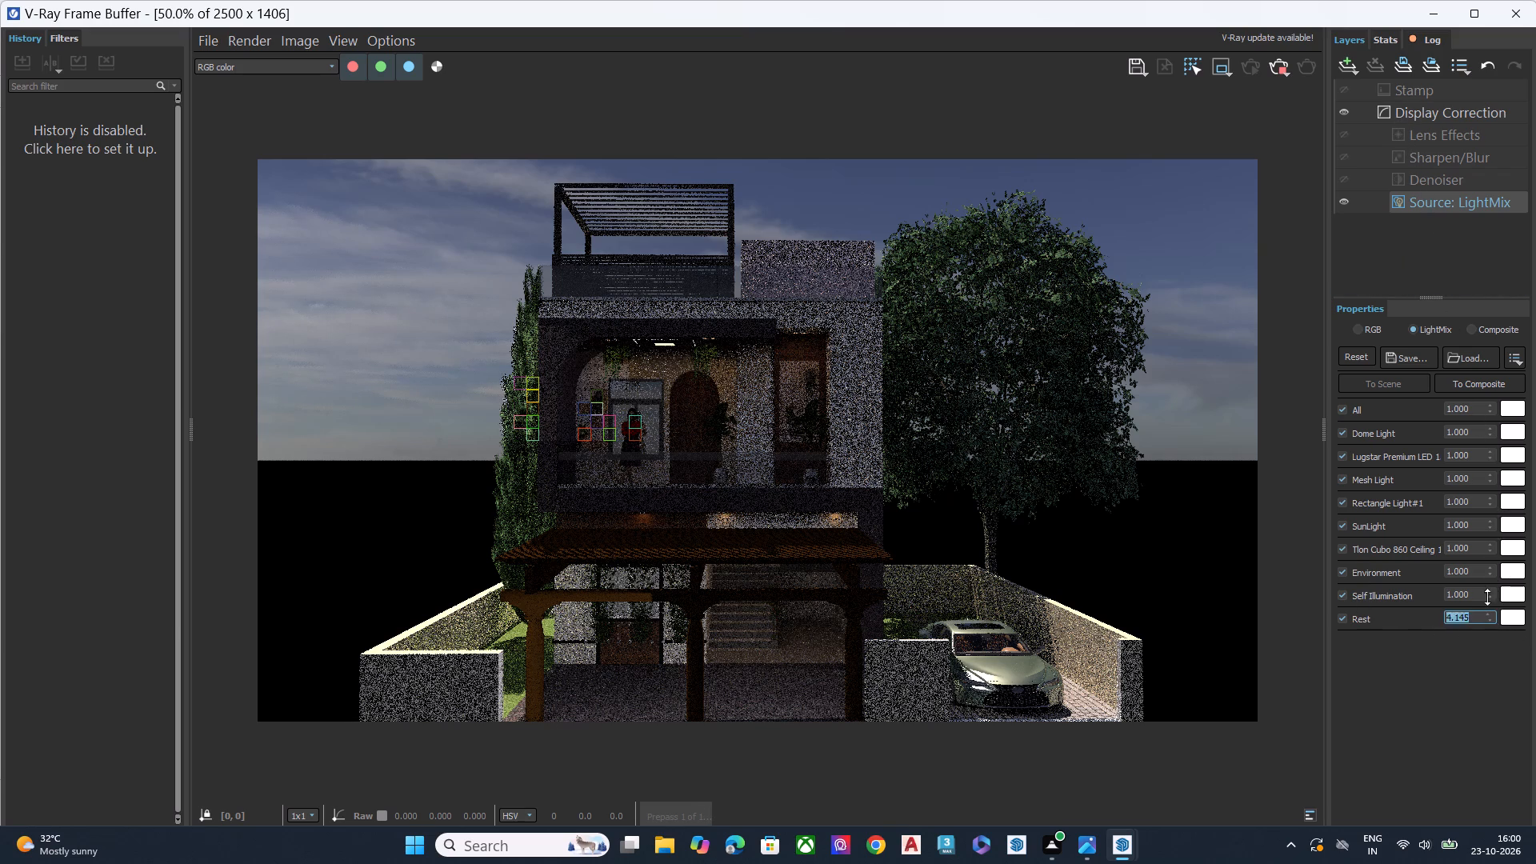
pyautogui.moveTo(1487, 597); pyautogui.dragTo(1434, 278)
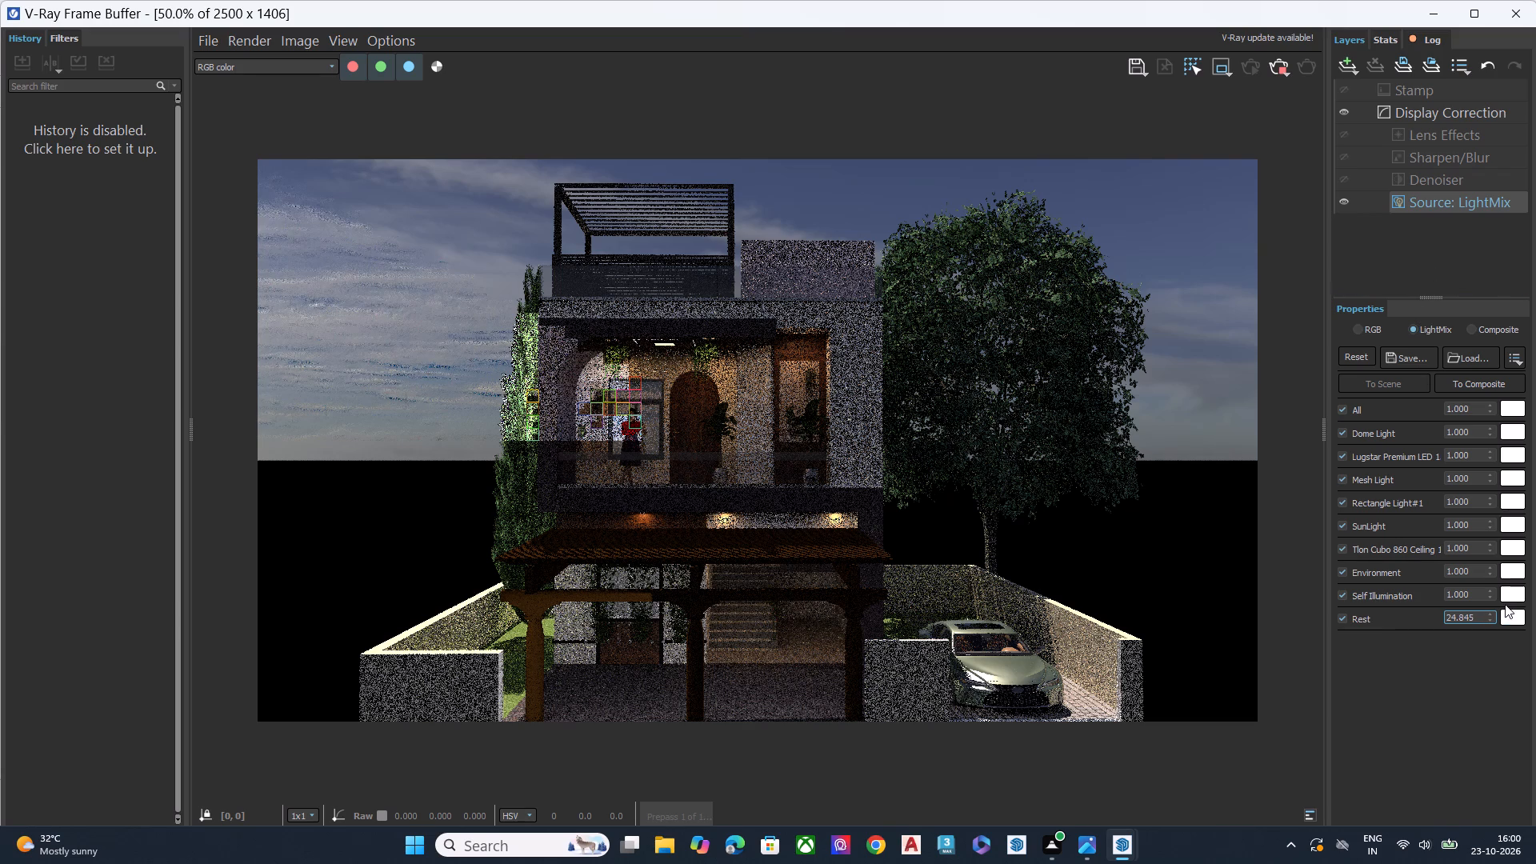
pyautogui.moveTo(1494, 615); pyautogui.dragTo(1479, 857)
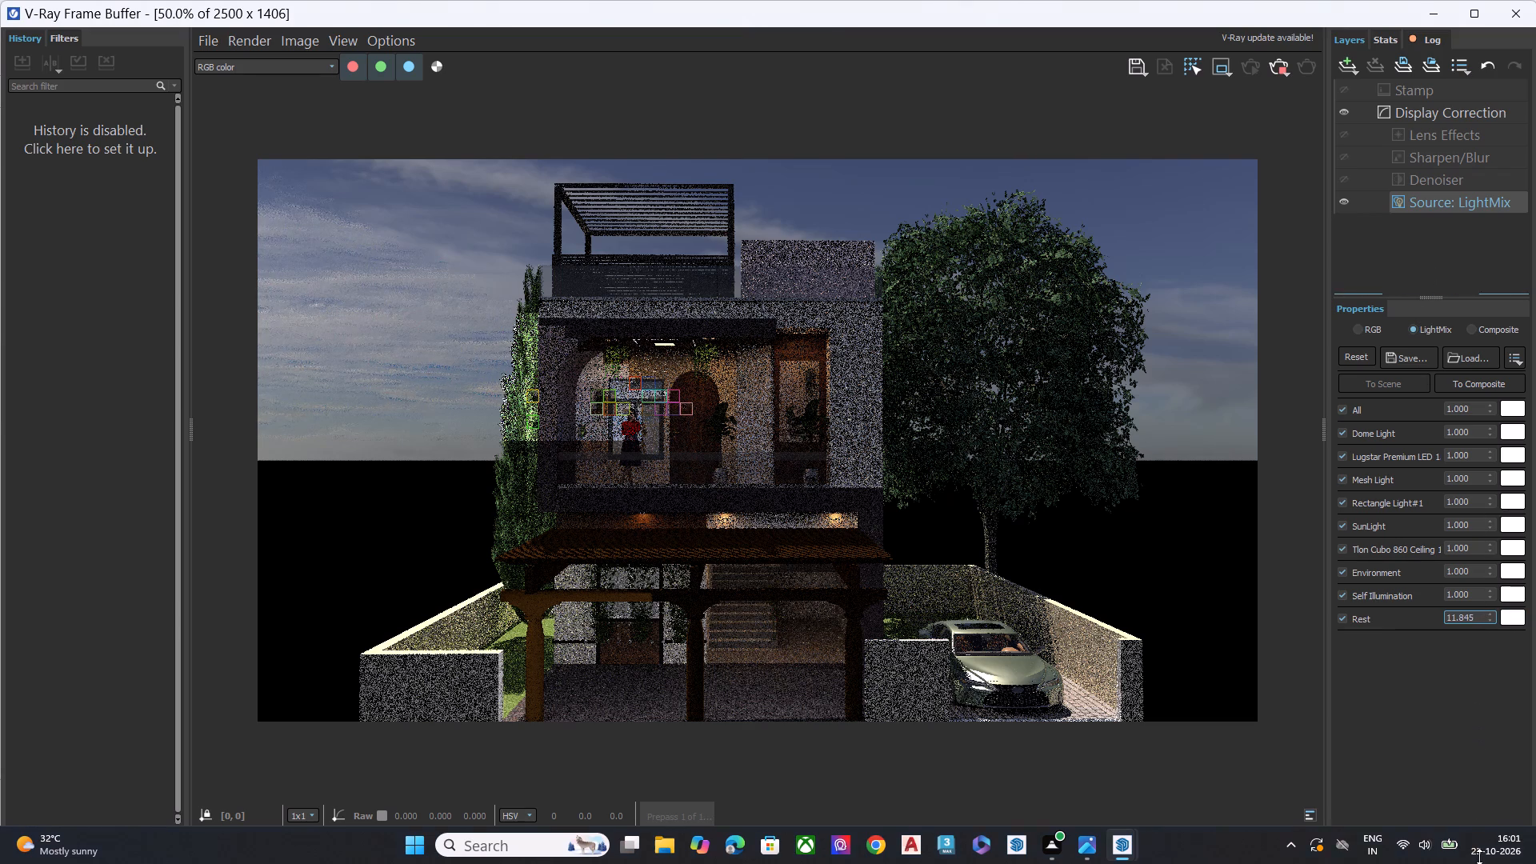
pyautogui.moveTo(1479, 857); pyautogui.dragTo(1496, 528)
# Set the Rest group's LightMix intensity to 80.
pyautogui.press('BackSpace')
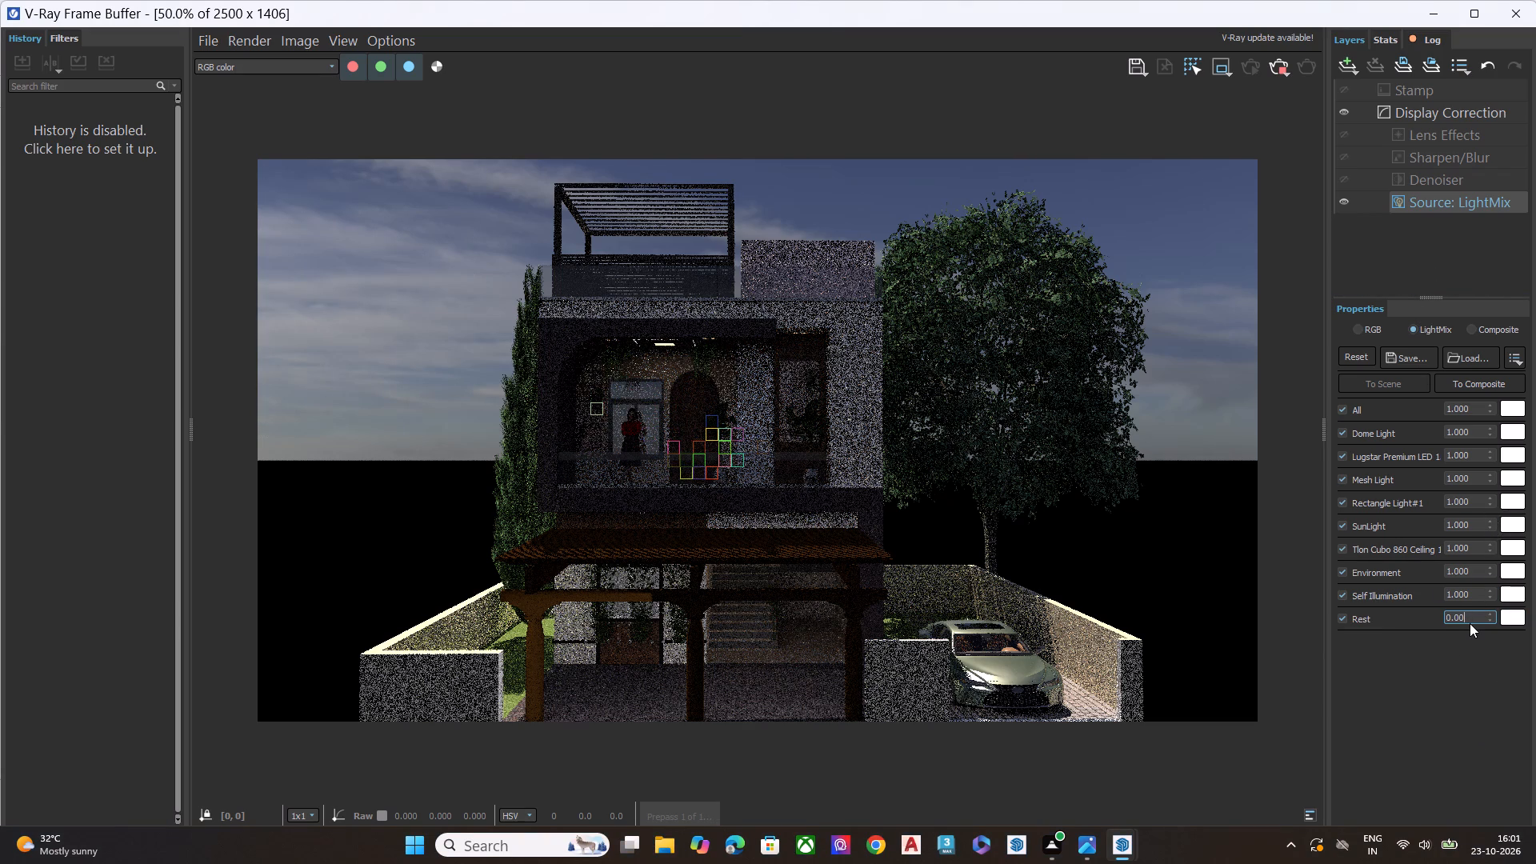
pyautogui.press('BackSpace')
pyautogui.press('BackSpace')
pyautogui.press('BackSpace')
pyautogui.press('BackSpace')
pyautogui.press('BackSpace')
pyautogui.press('BackSpace')
pyautogui.write('80')
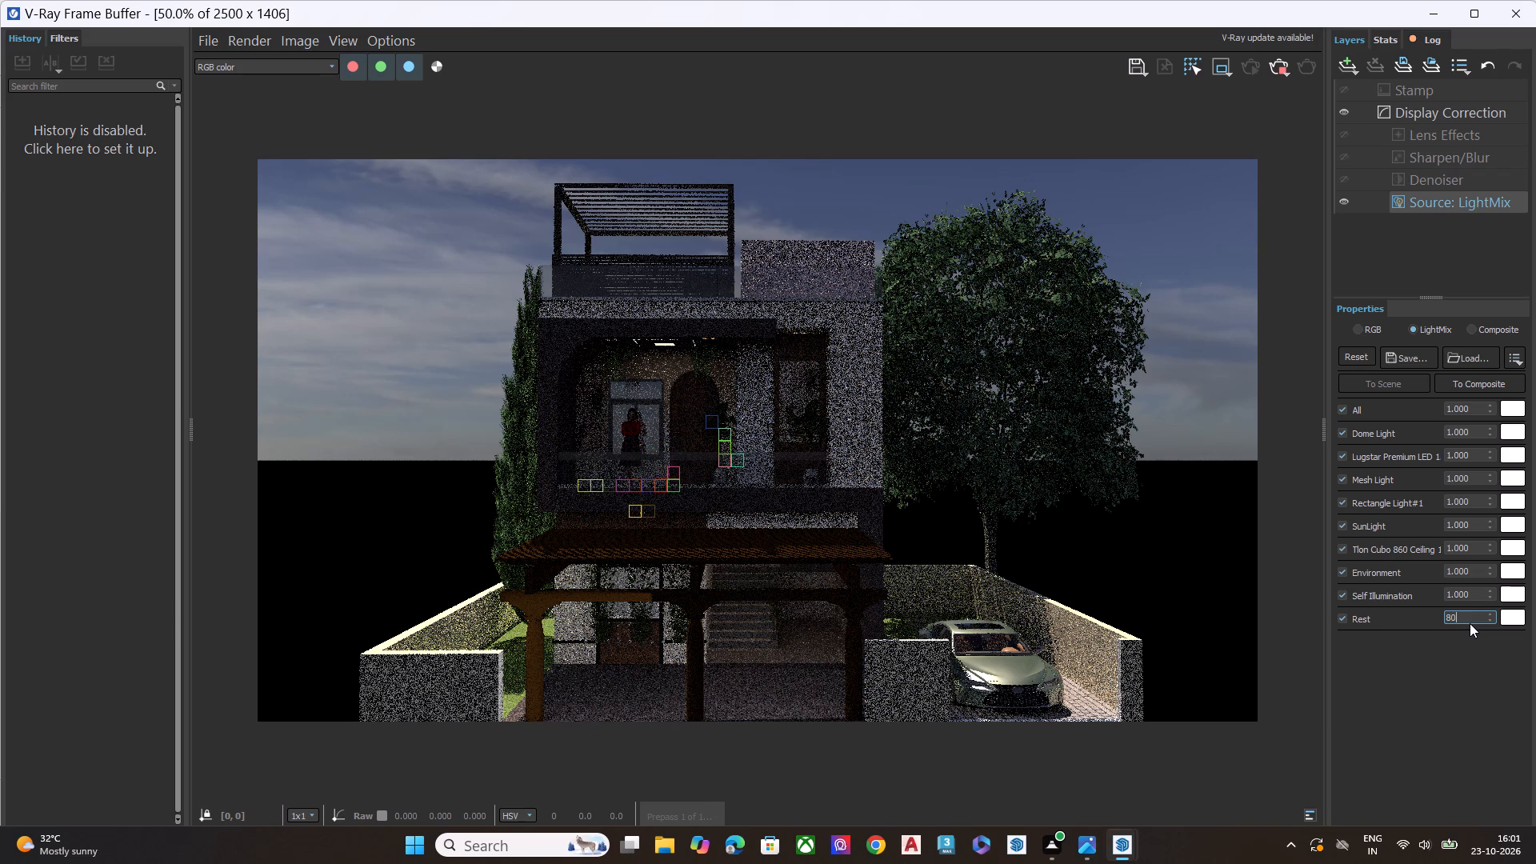
pyautogui.press('Return')
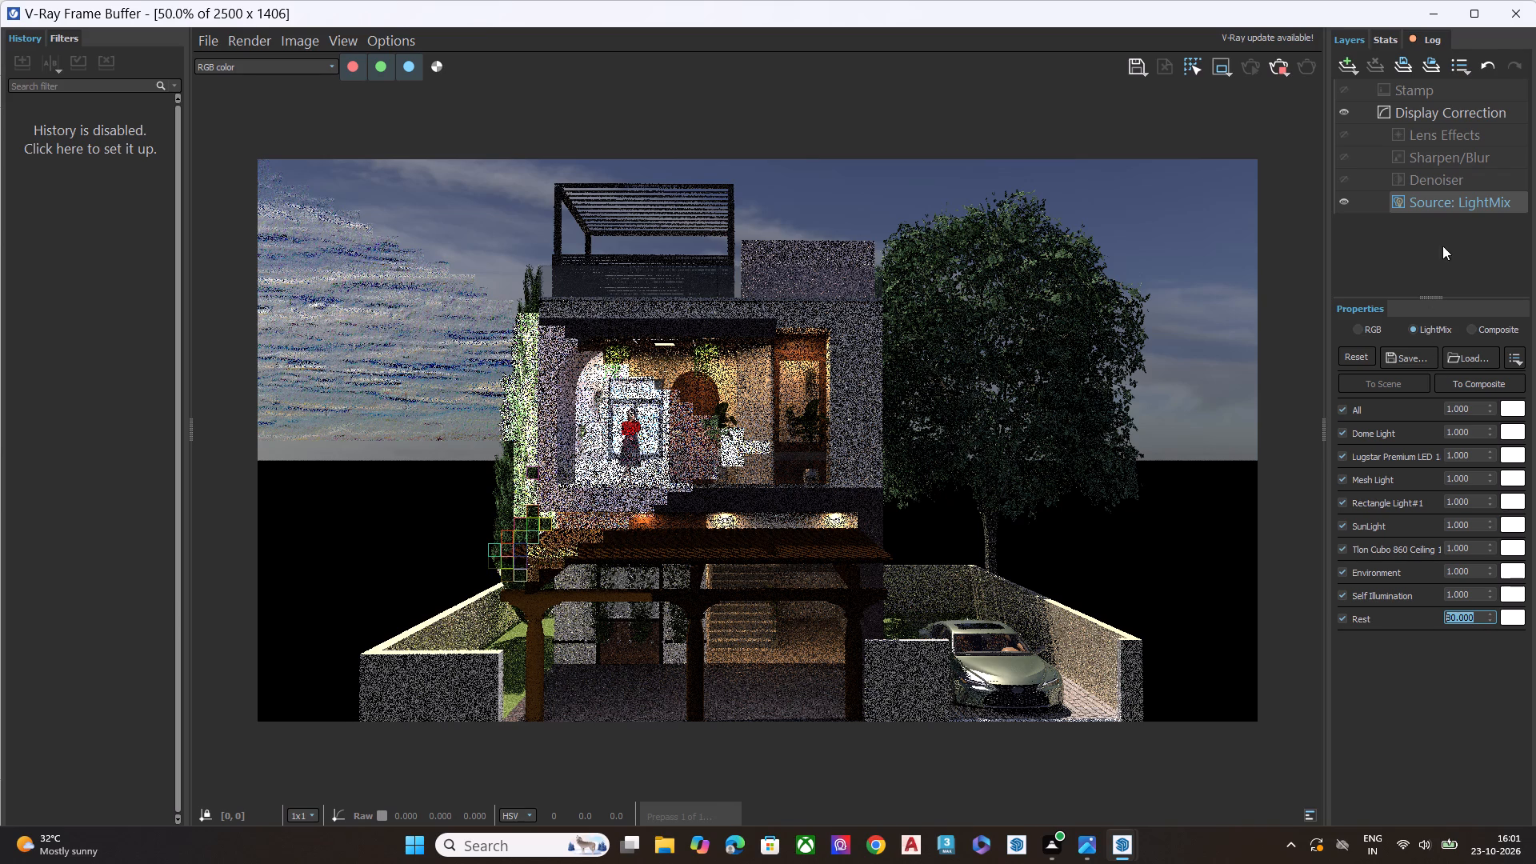
# Raise the SunLight's LightMix intensity to about 3.04, keeping the light enabled.
pyautogui.scroll(-1, 626, 479)
pyautogui.scroll(1, 738, 627)
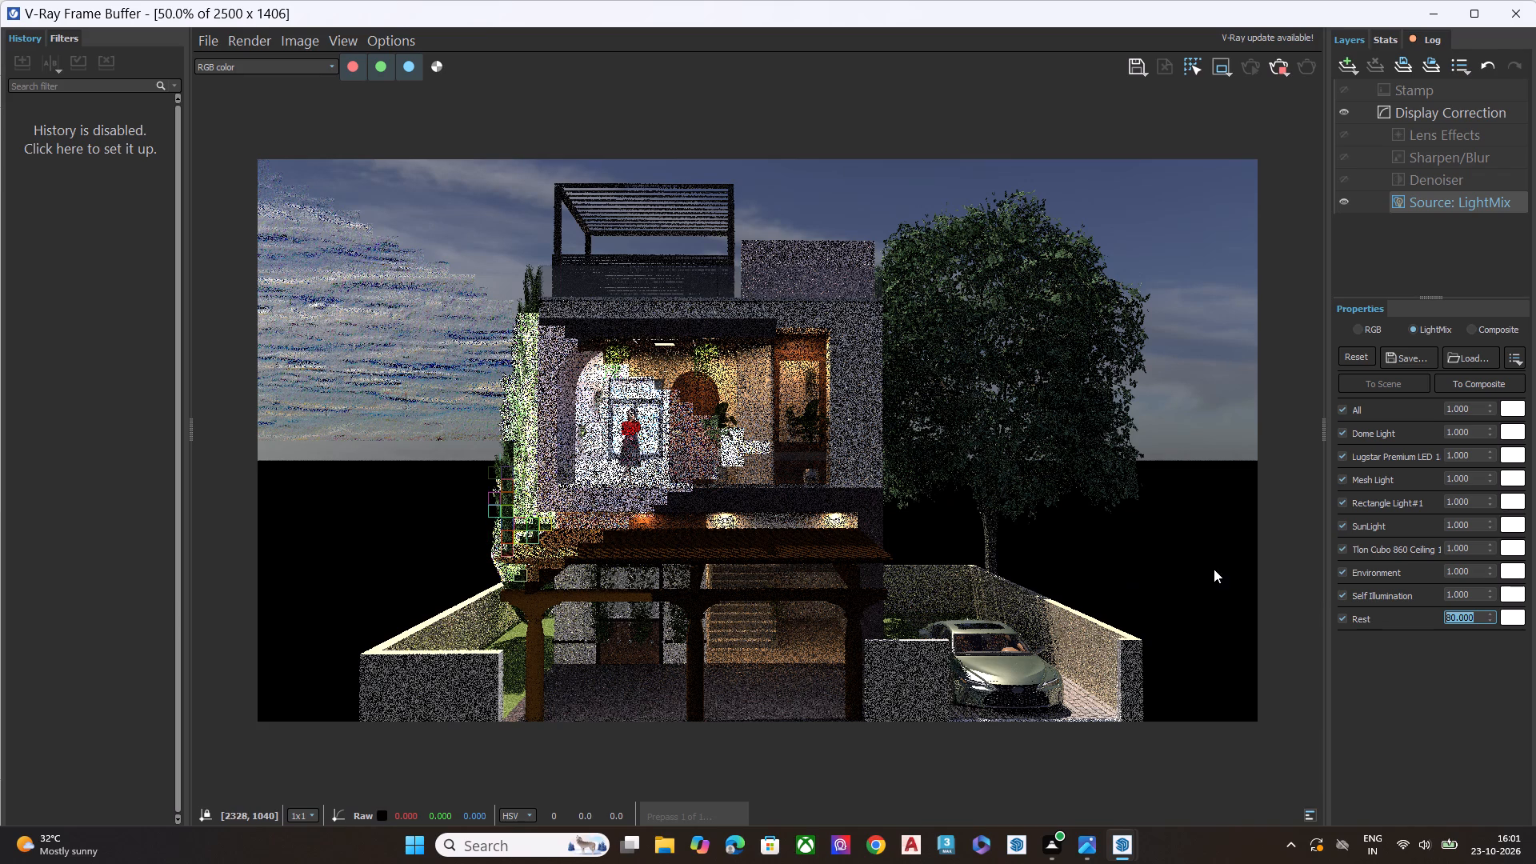
pyautogui.click(1346, 526)
pyautogui.click(1343, 526)
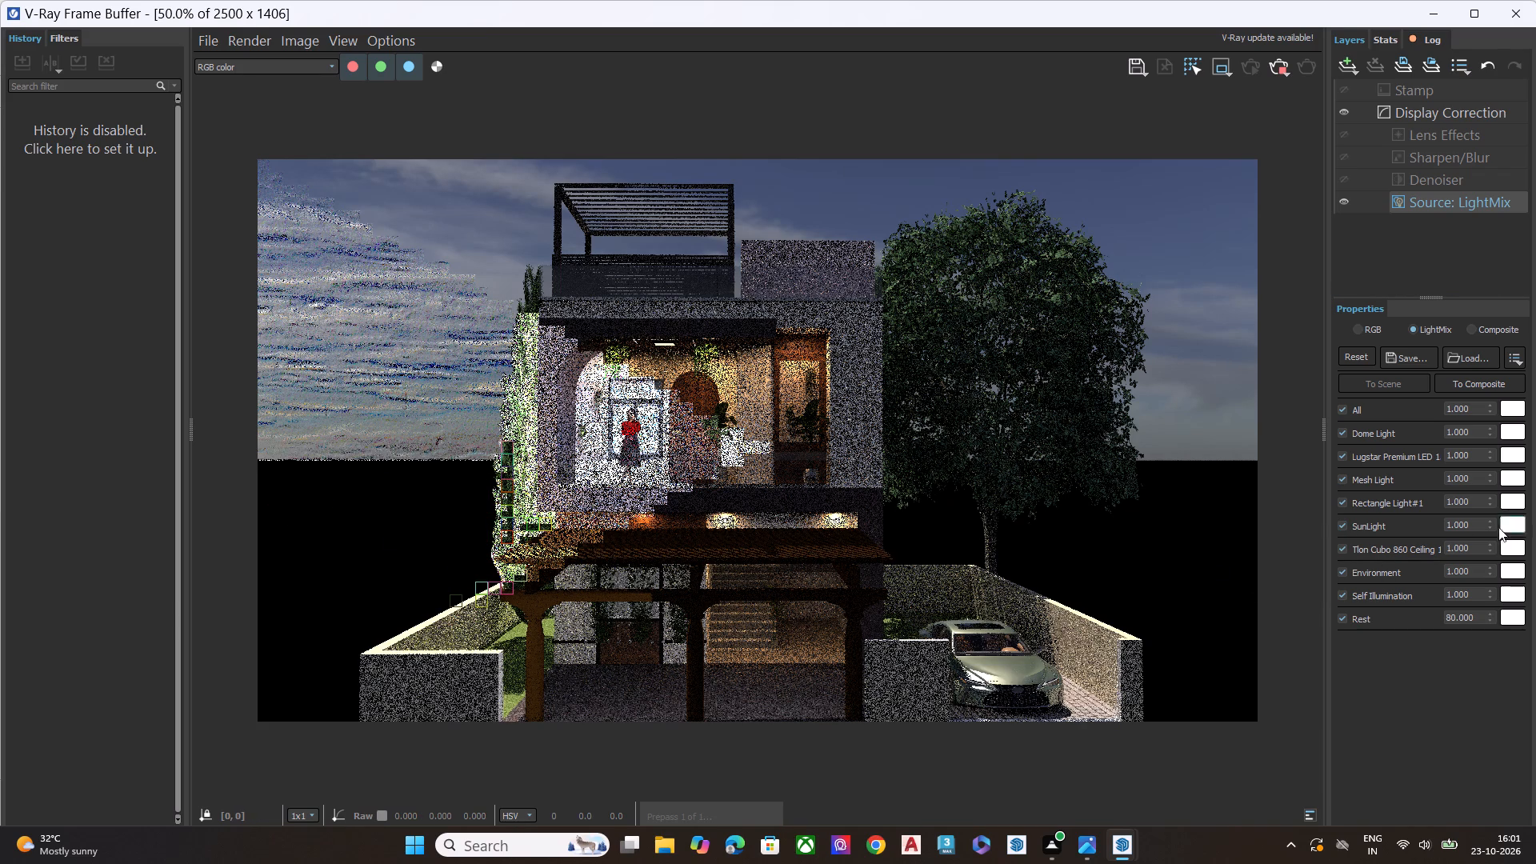
pyautogui.moveTo(1491, 522); pyautogui.dragTo(1456, 247)
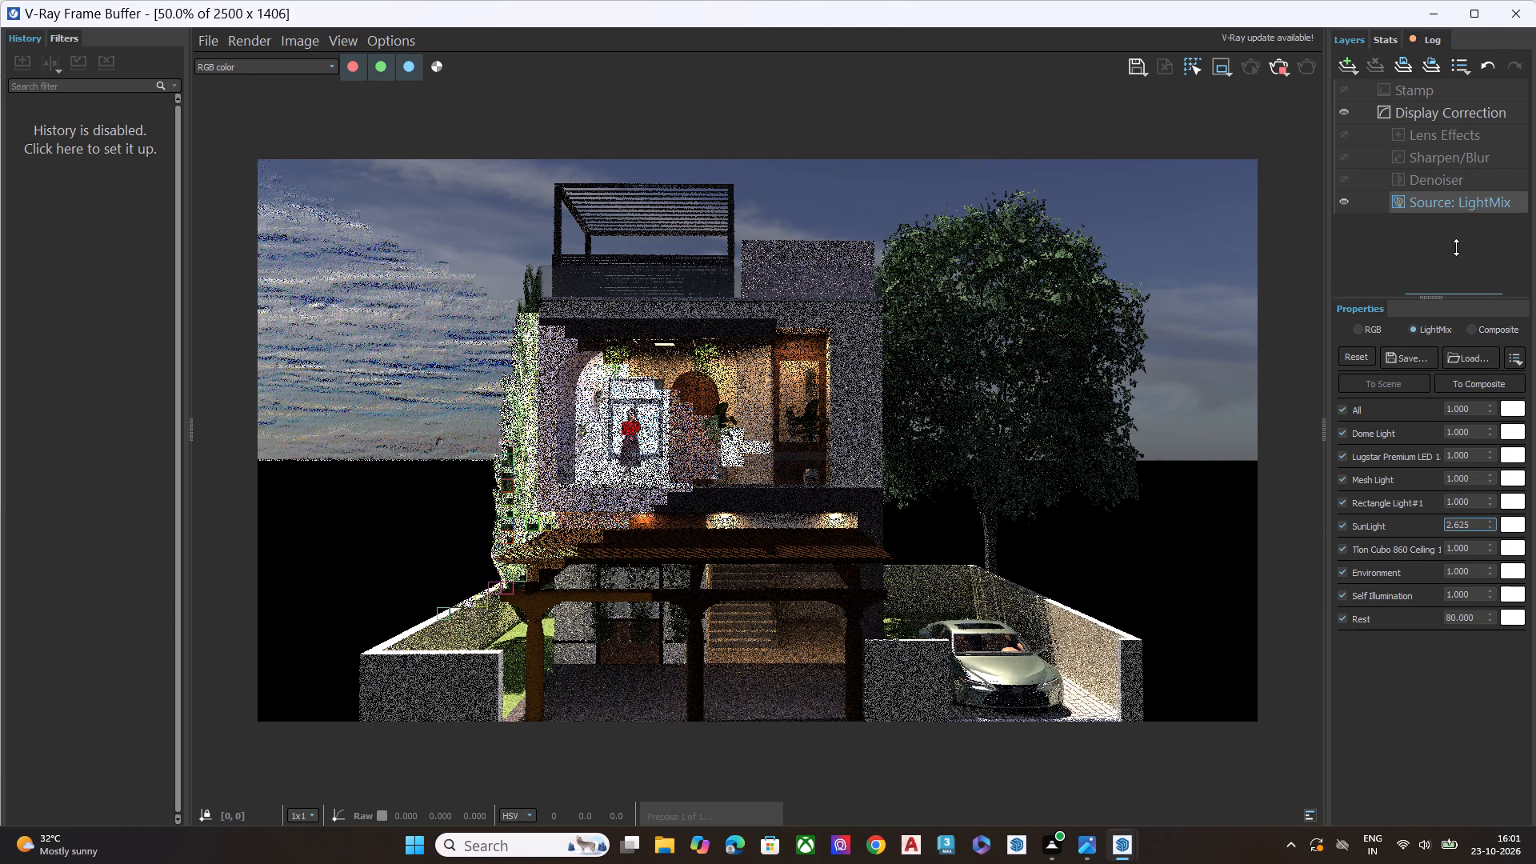
pyautogui.moveTo(1456, 247); pyautogui.dragTo(1458, 228)
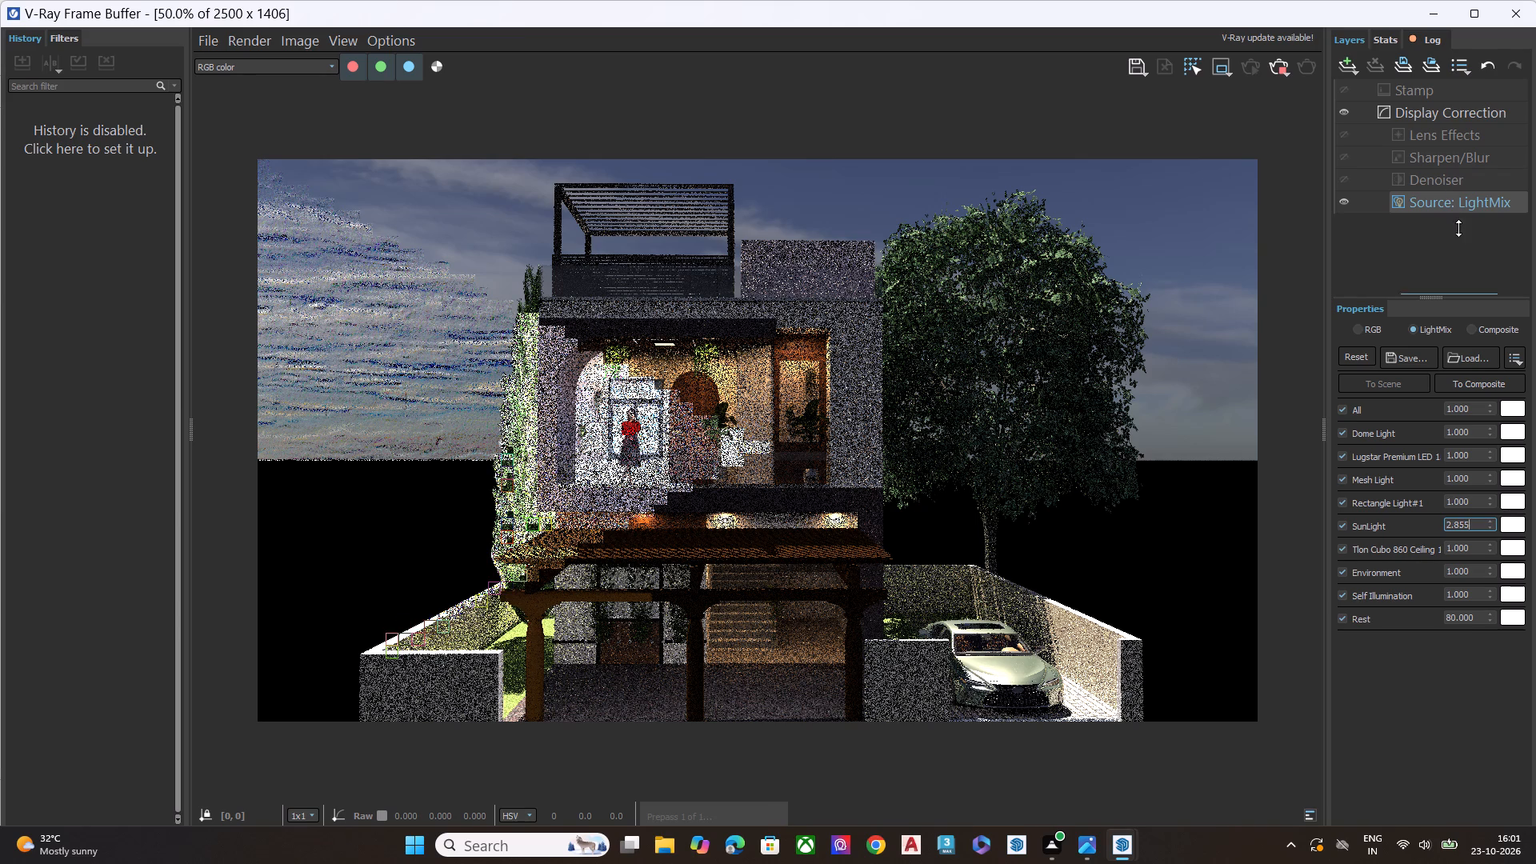
pyautogui.moveTo(1458, 228); pyautogui.dragTo(1463, 192)
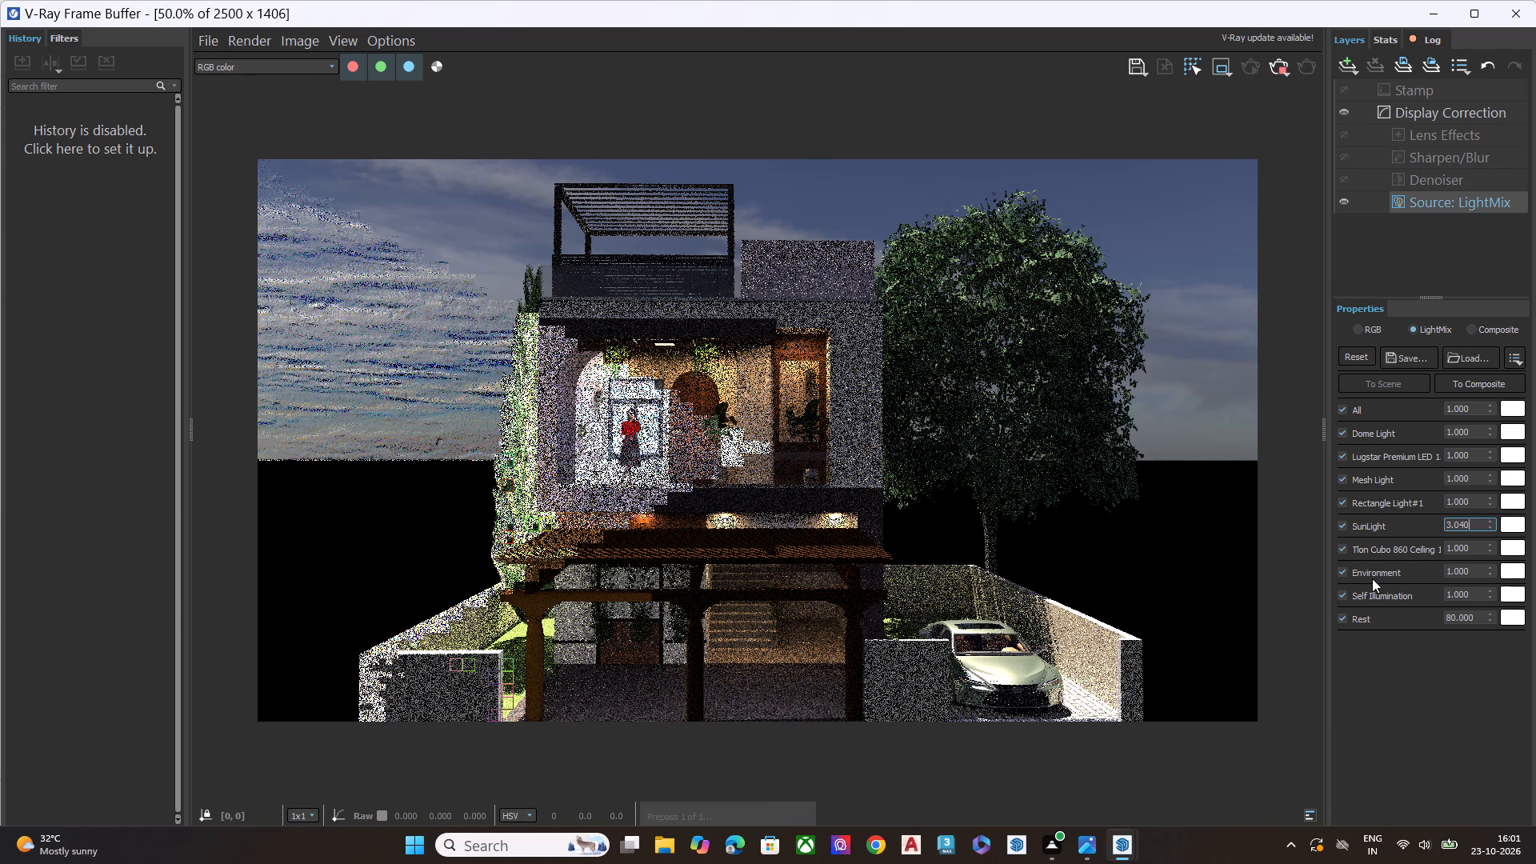
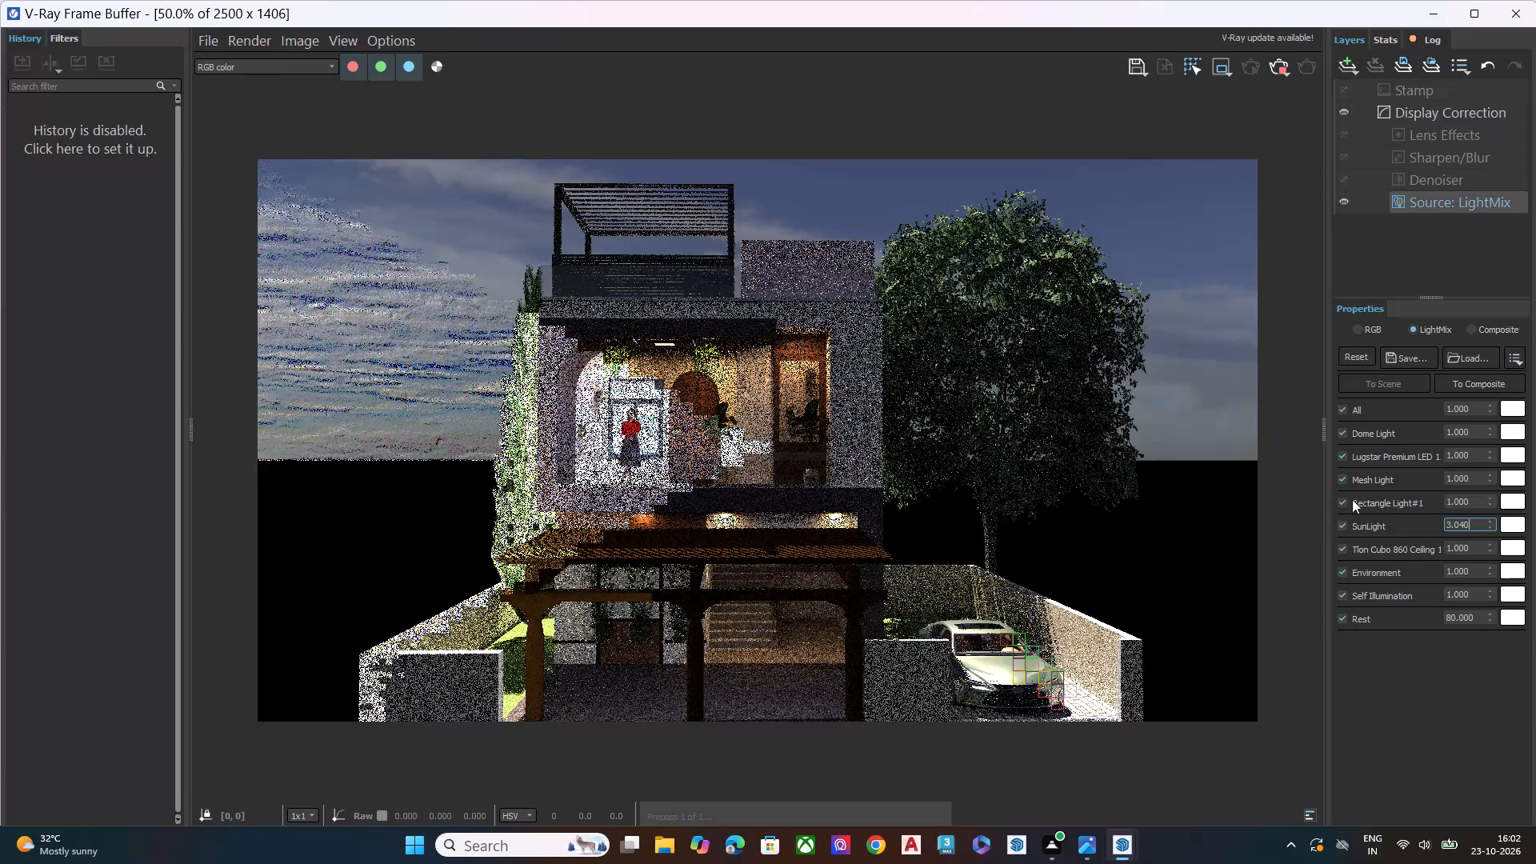
# Switch Rectangle Light#1 off and back on in the LightMix to check its effect on the render.
pyautogui.click(1339, 502)
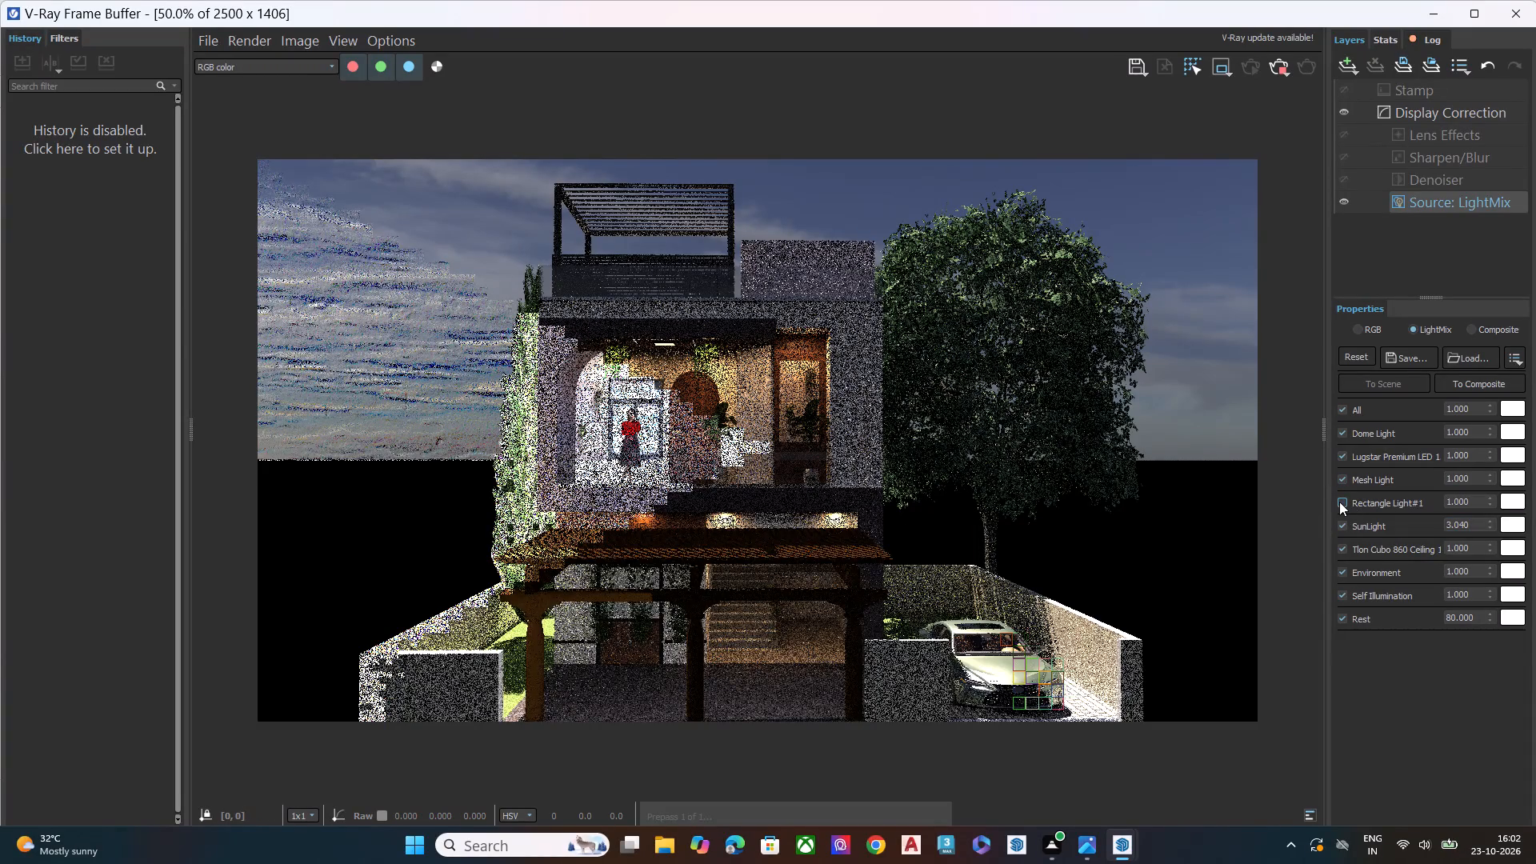
pyautogui.click(1345, 500)
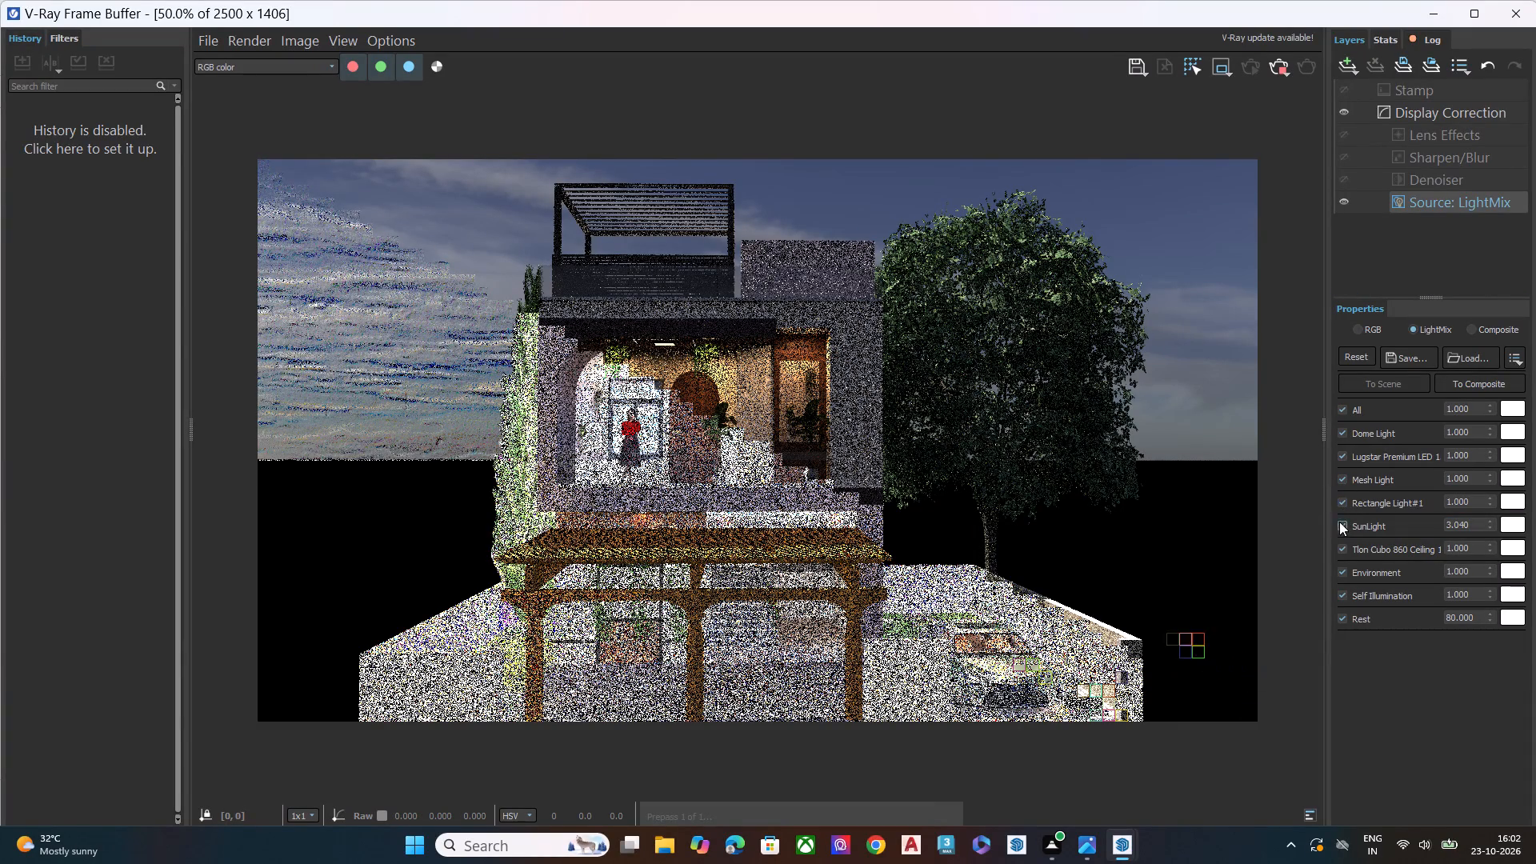
pyautogui.click(1343, 498)
pyautogui.click(1343, 503)
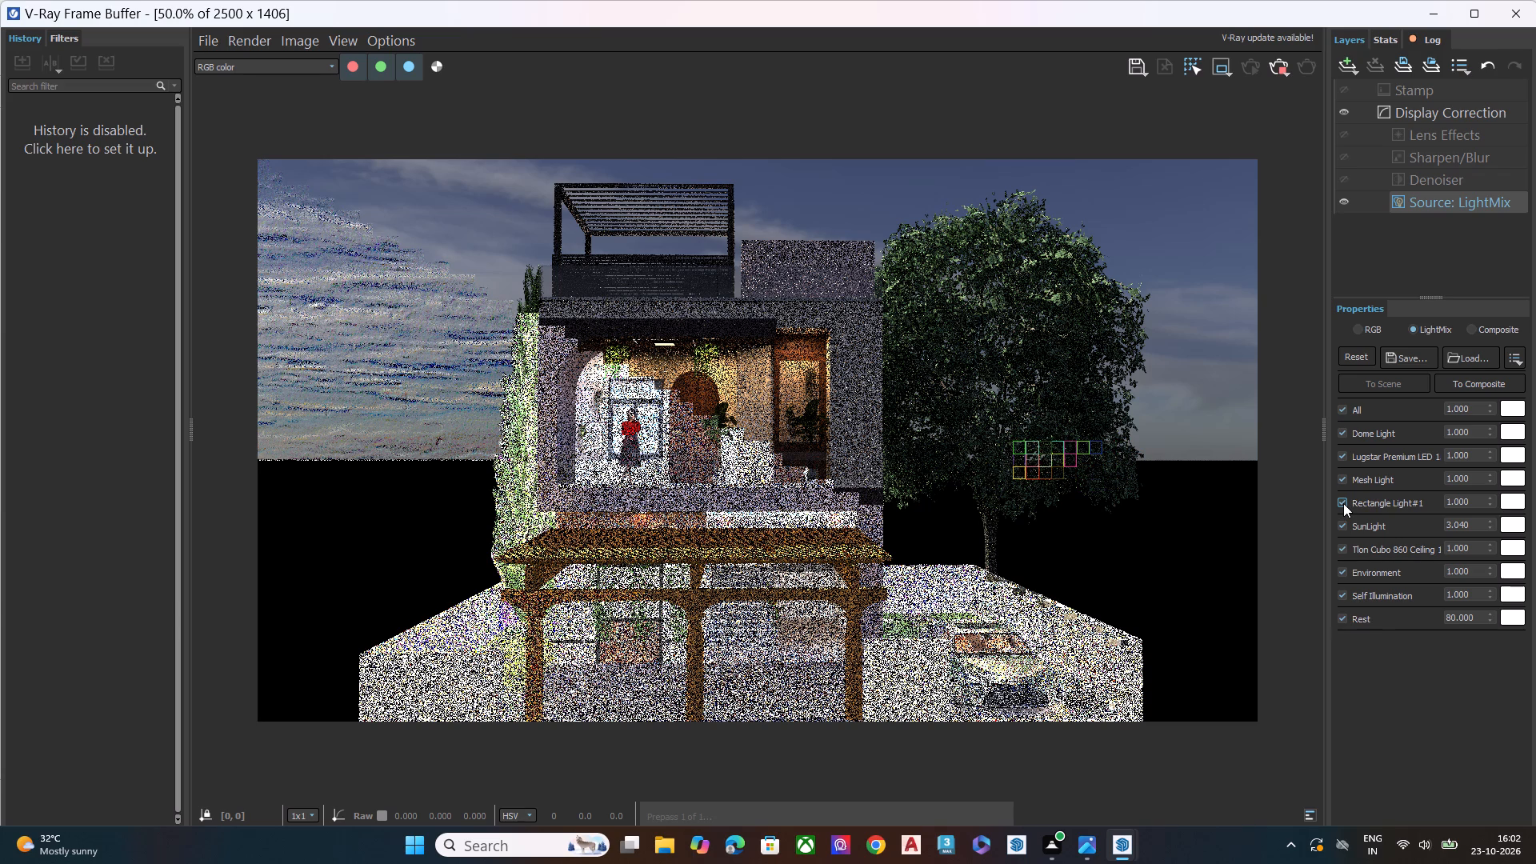
pyautogui.scroll(-3, 630, 447)
pyautogui.scroll(3, 740, 475)
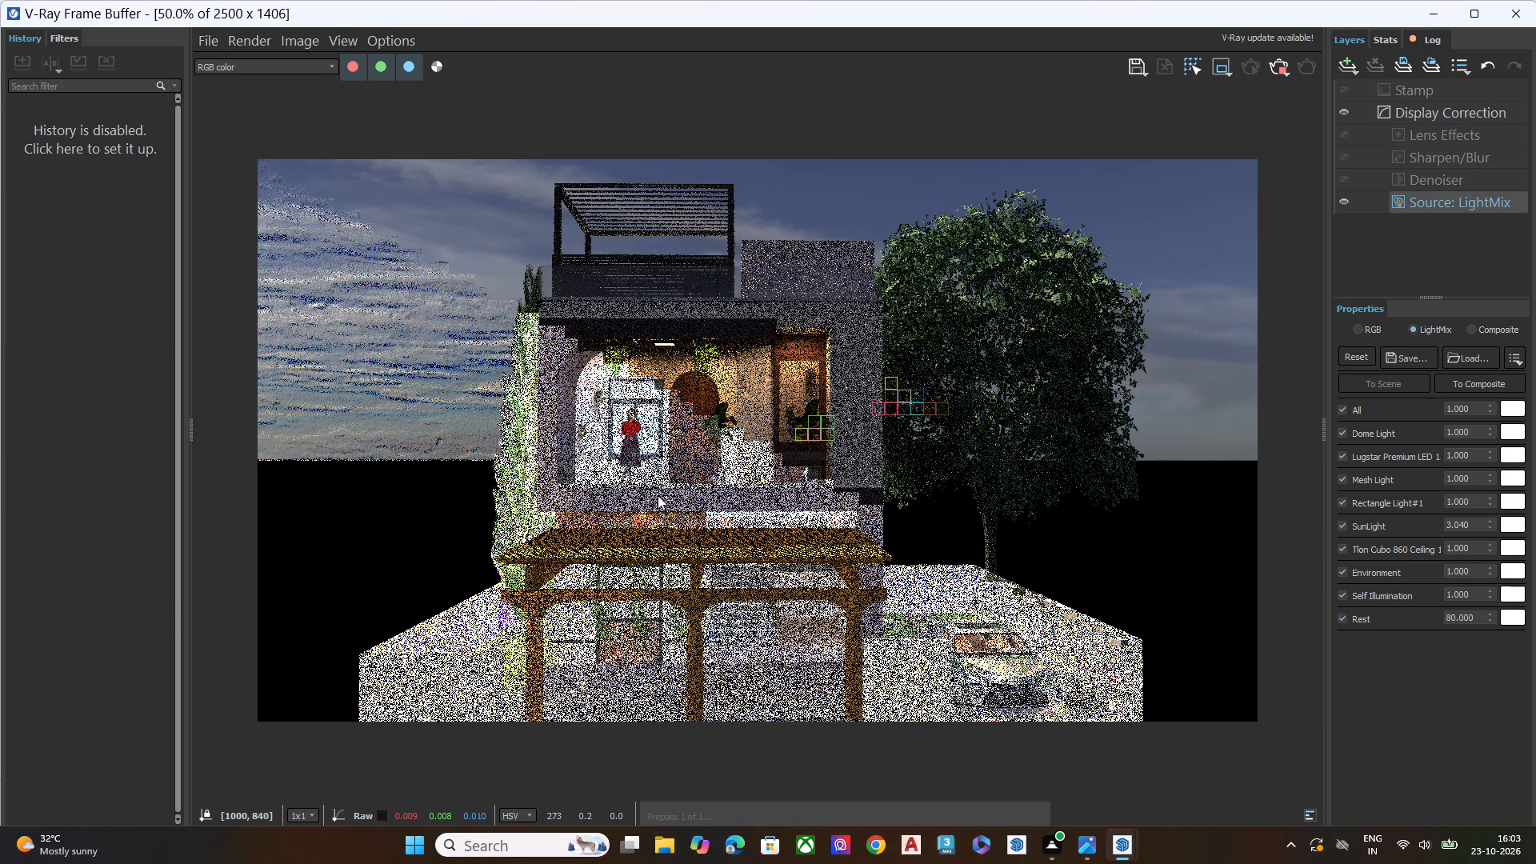
# Lower Rectangle Light#1's LightMix intensity to 0.890.
pyautogui.tripleClick(1490, 506)
pyautogui.tripleClick(1490, 506)
pyautogui.tripleClick(1490, 506)
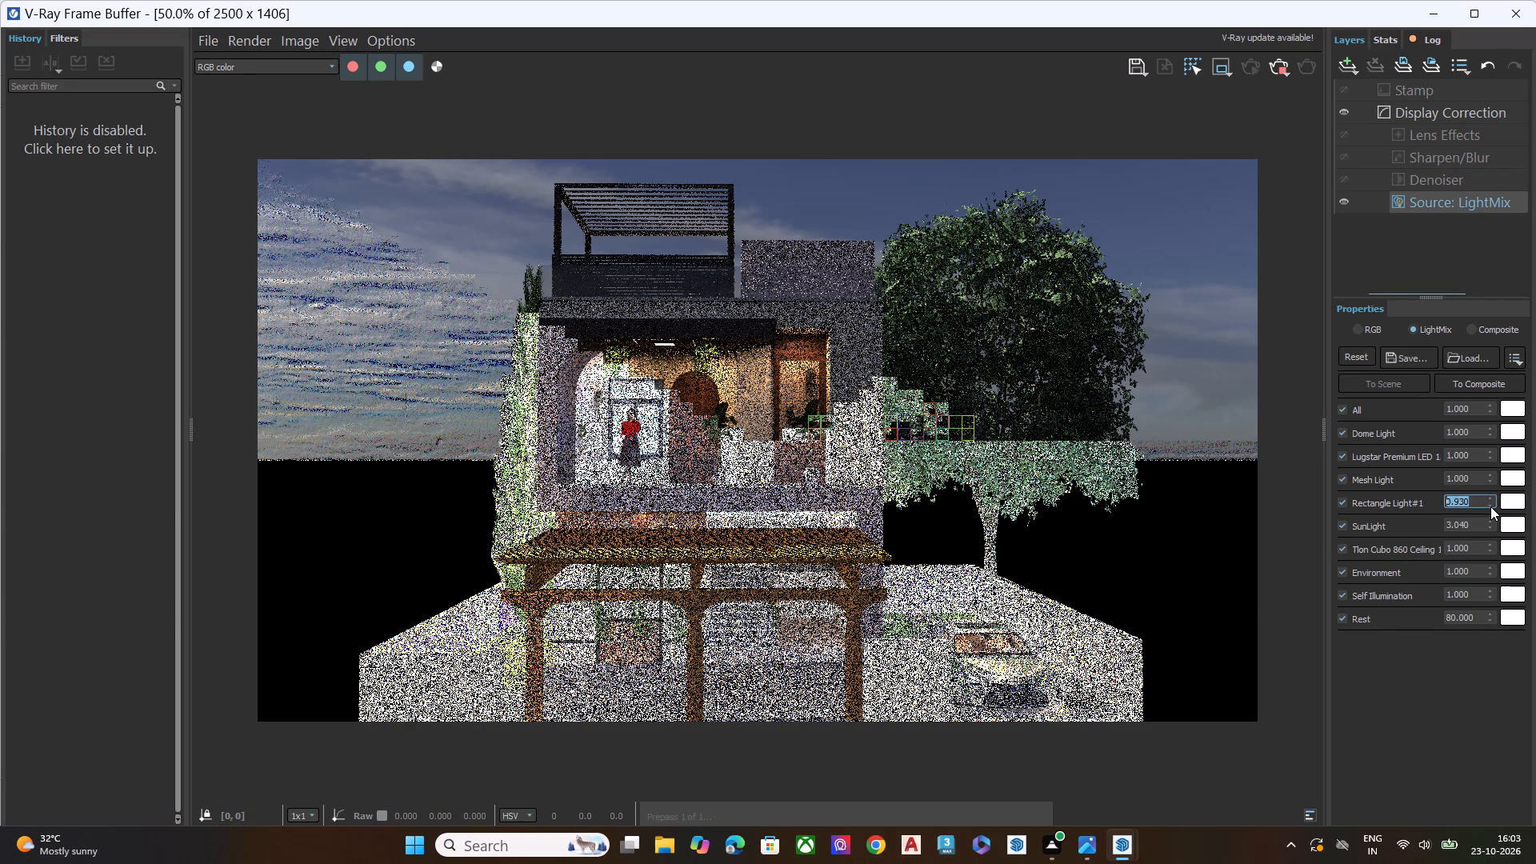
pyautogui.doubleClick(1490, 506)
# Toggle the SunLight repeatedly in the LightMix to compare its effect, leaving the light disabled.
pyautogui.click(1338, 524)
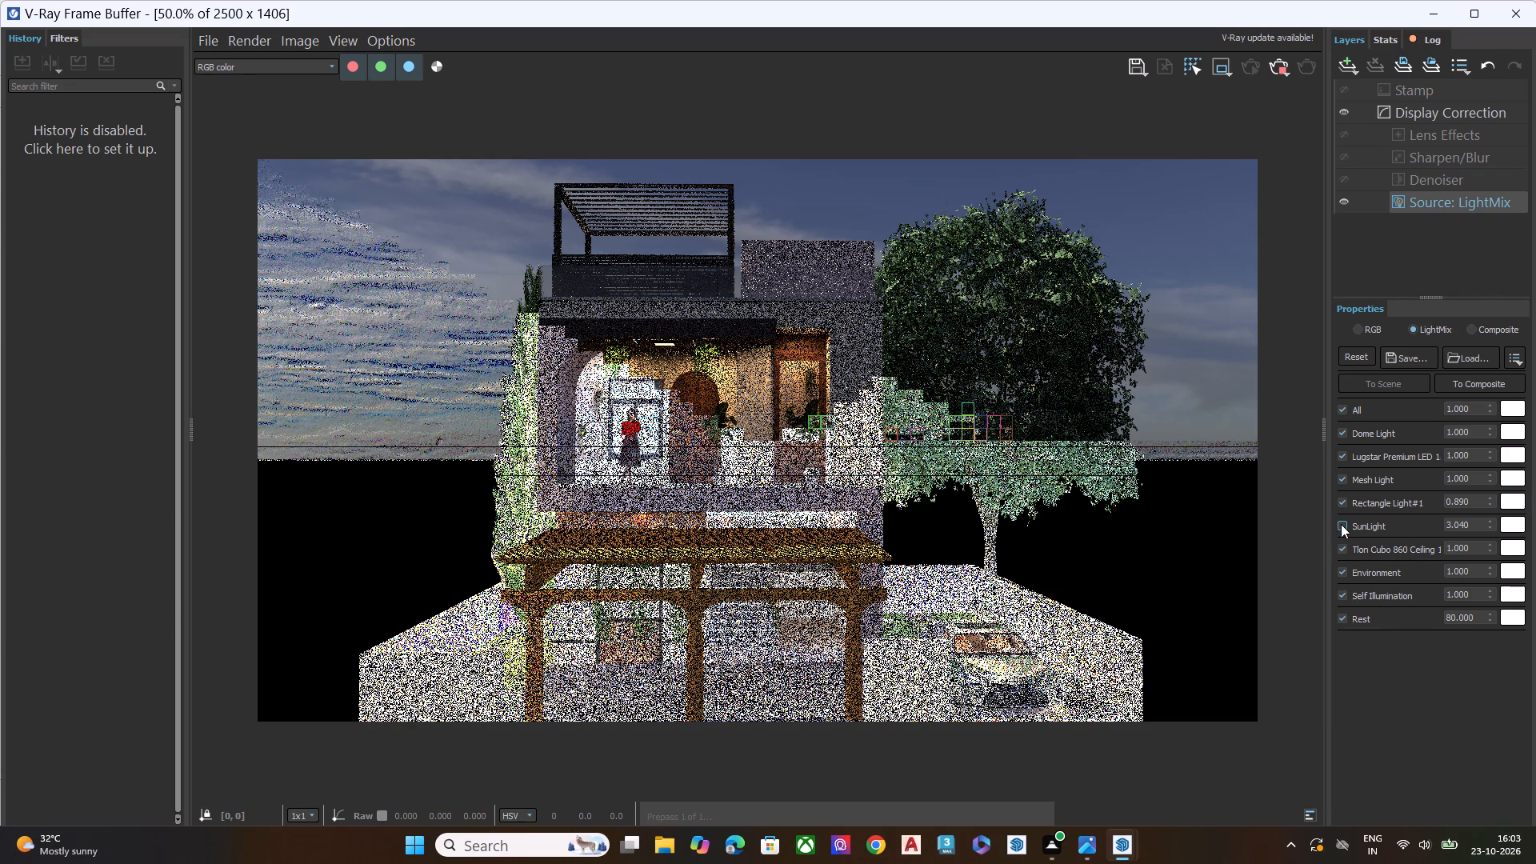
pyautogui.doubleClick(1341, 524)
pyautogui.click(1338, 527)
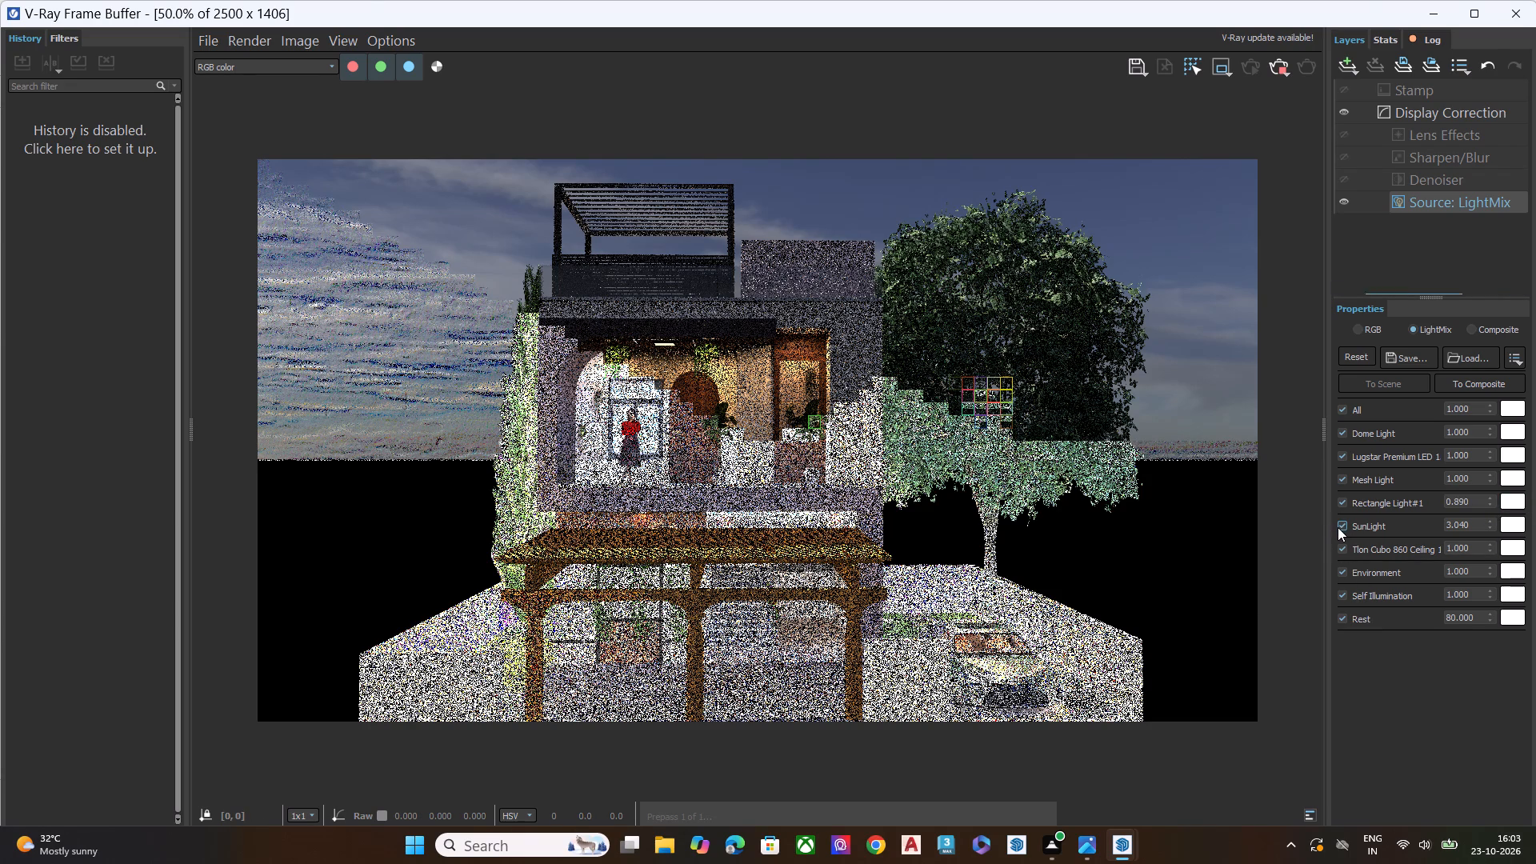
pyautogui.click(1338, 527)
pyautogui.click(1338, 527)
pyautogui.click(1338, 527)
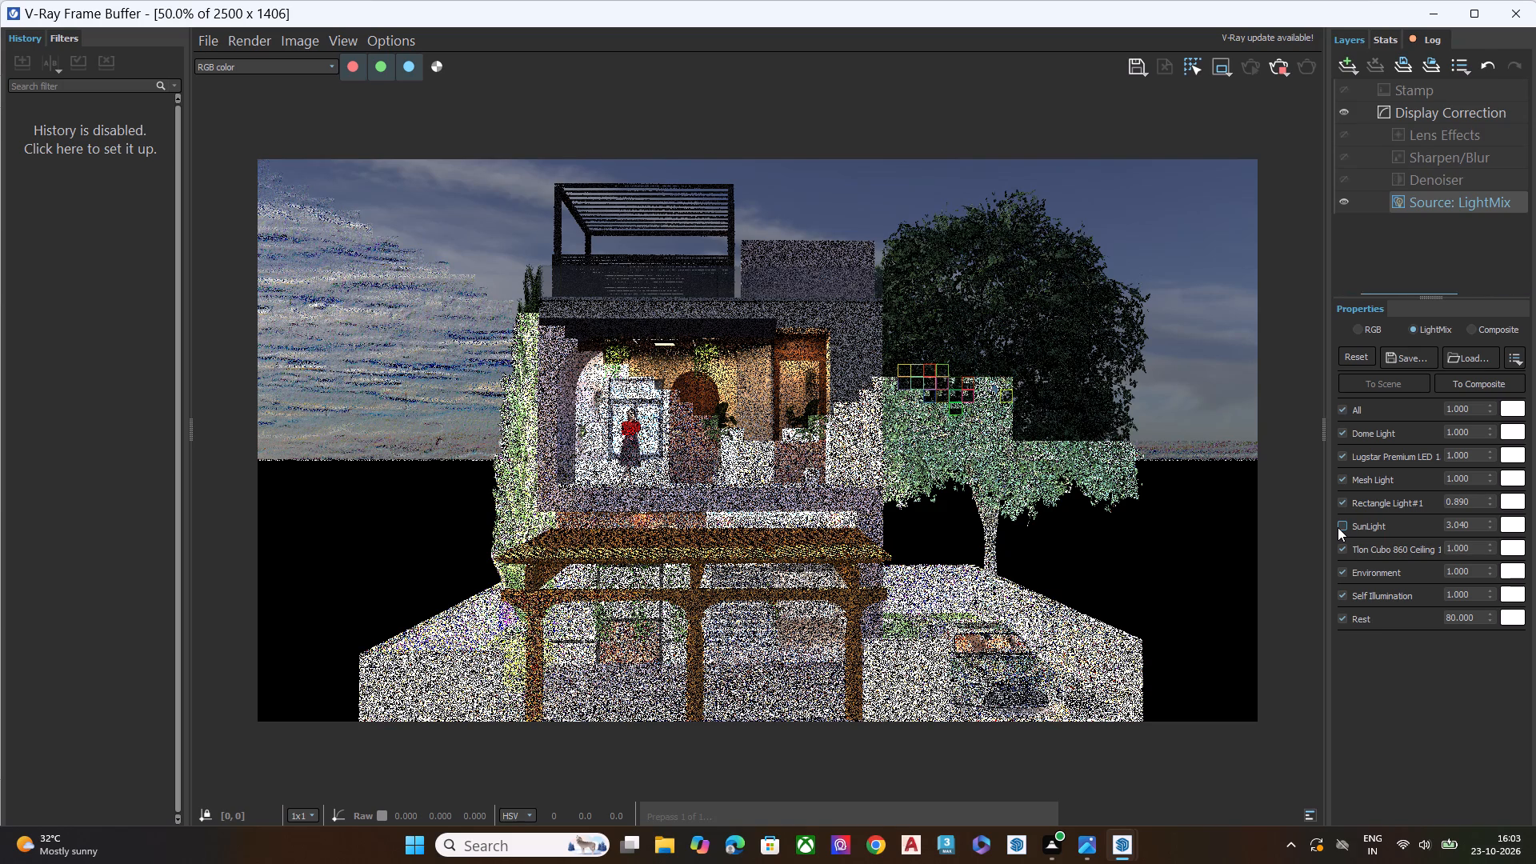
pyautogui.click(1338, 527)
pyautogui.click(1338, 527)
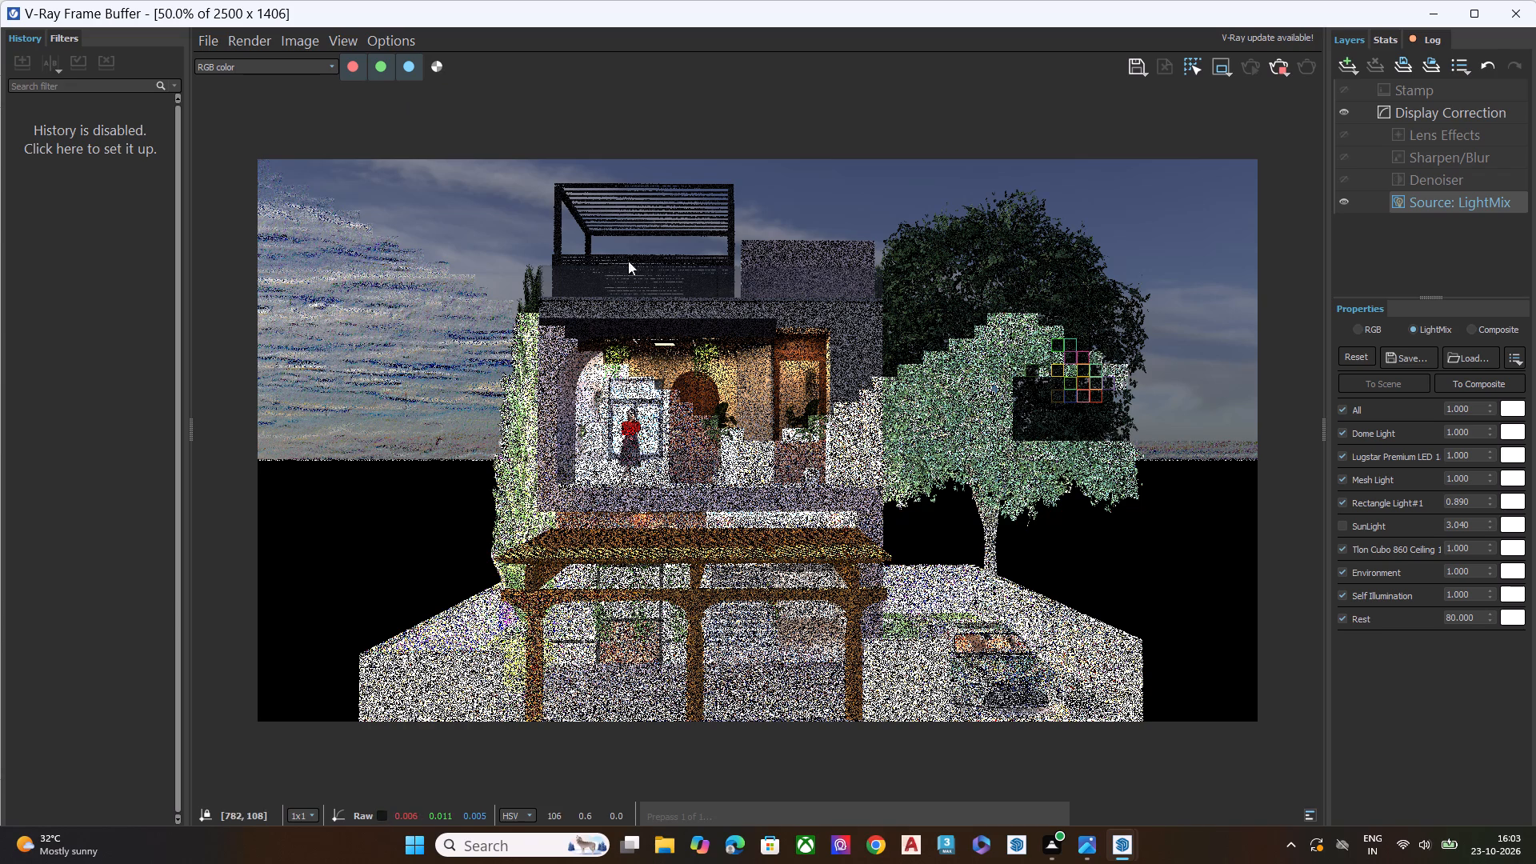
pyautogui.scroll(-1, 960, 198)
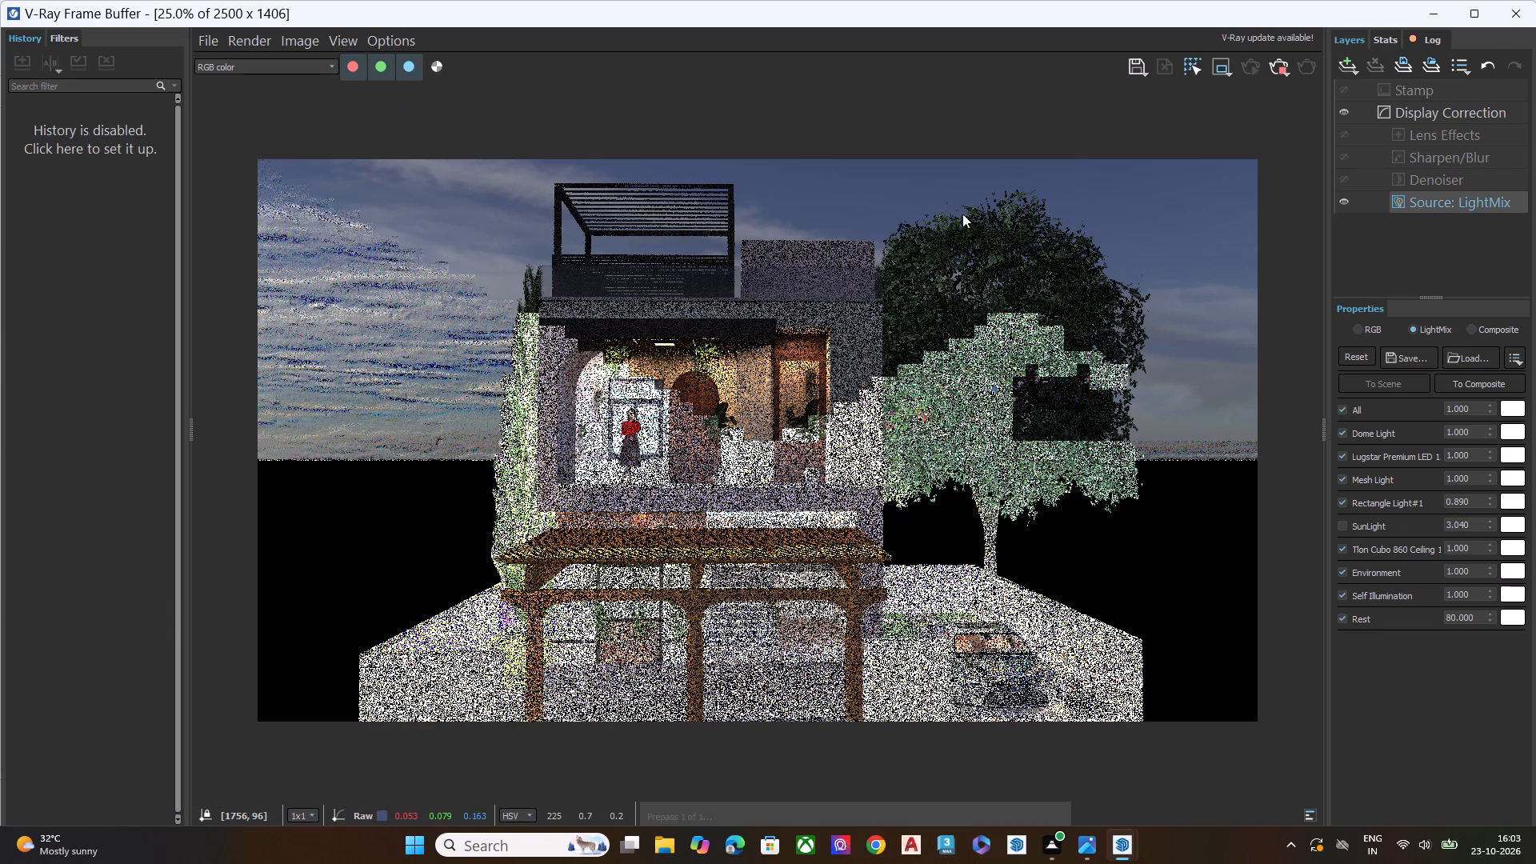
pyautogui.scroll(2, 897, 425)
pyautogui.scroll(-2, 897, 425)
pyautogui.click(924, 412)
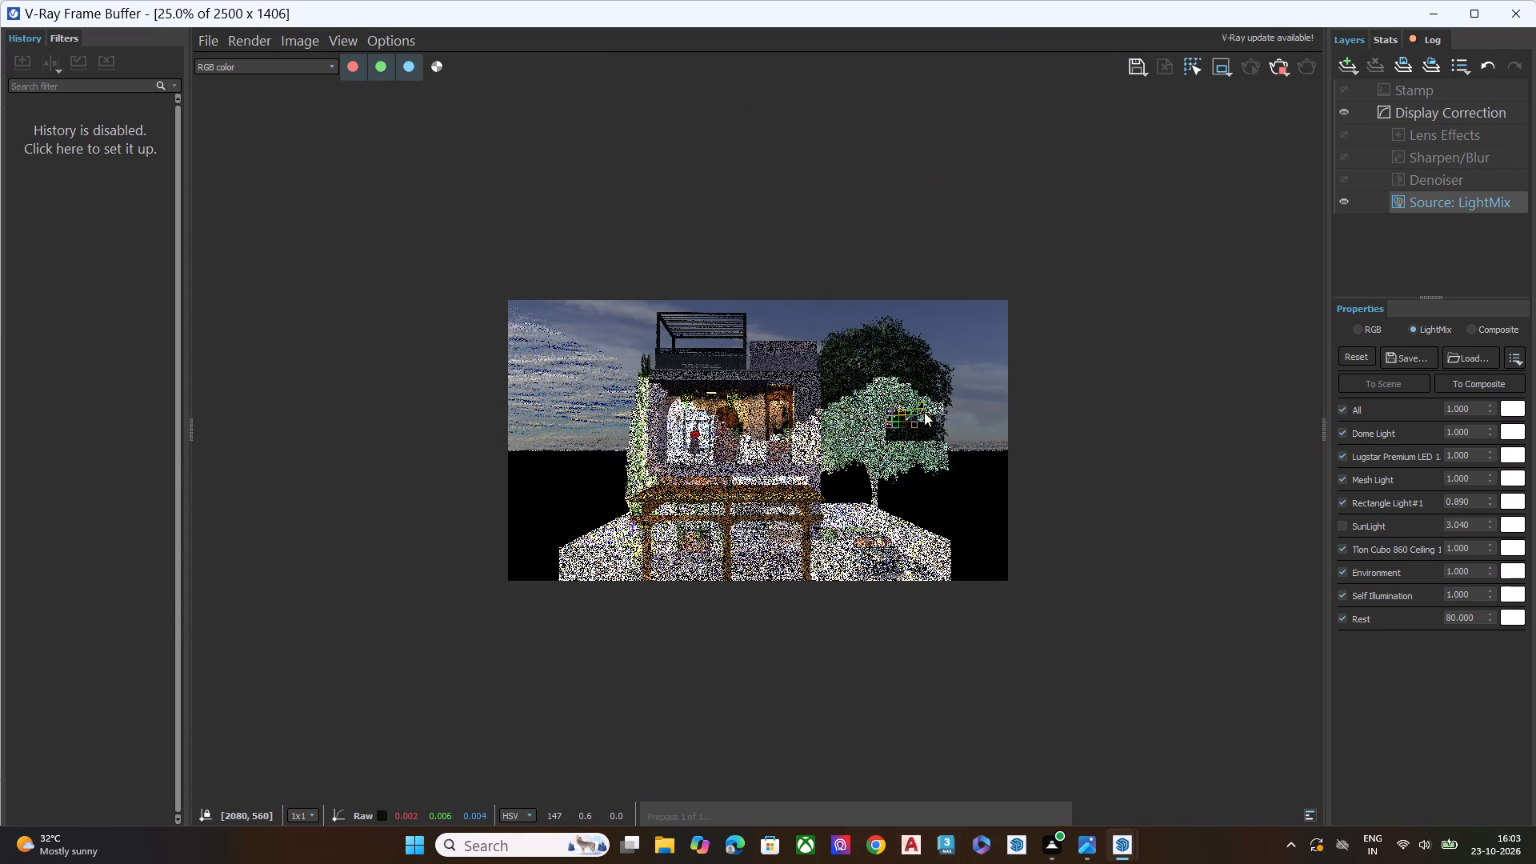
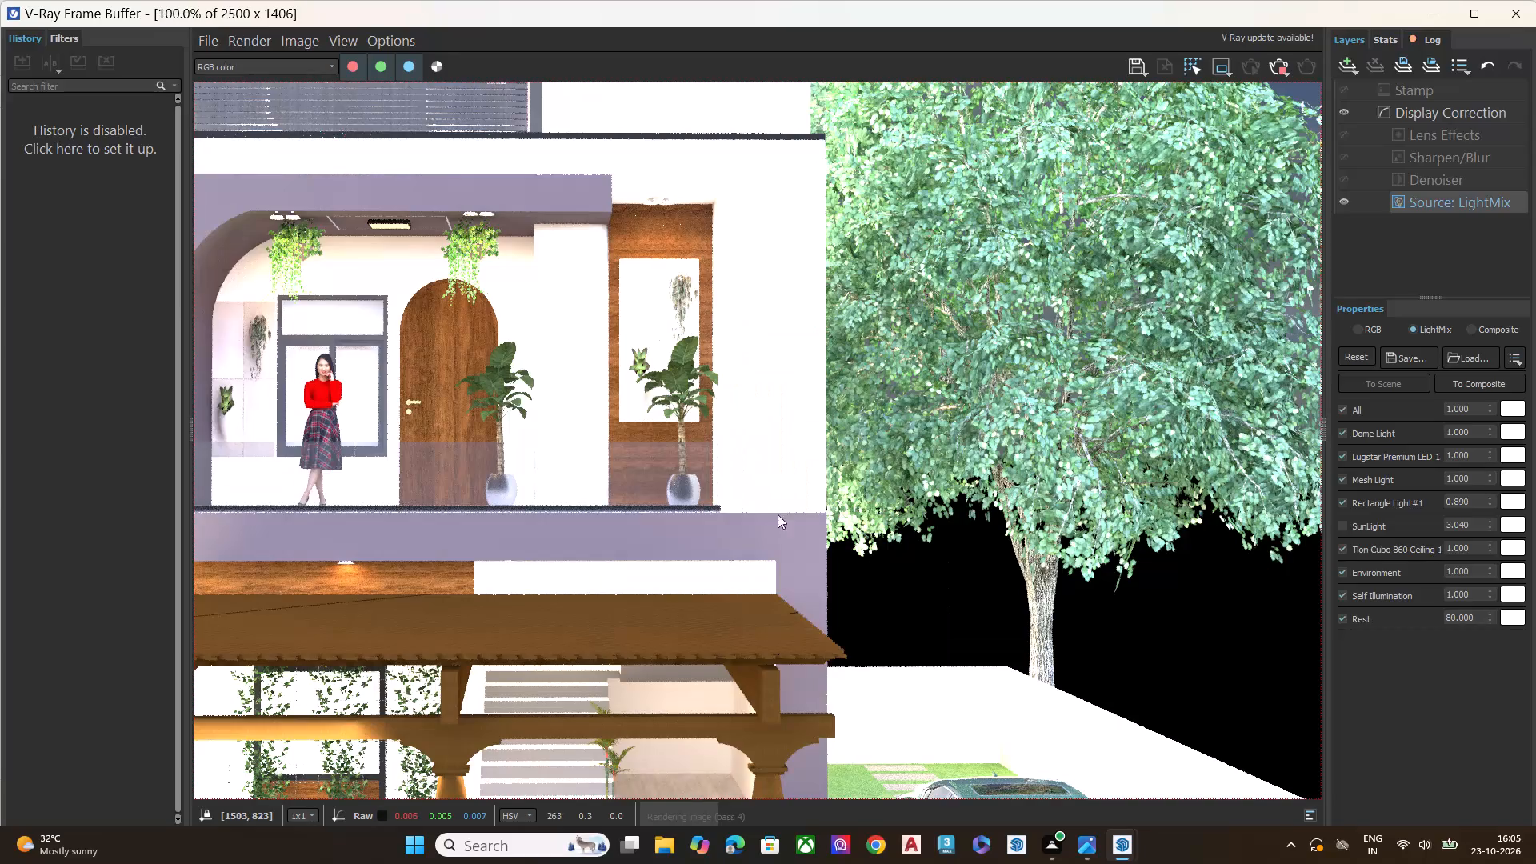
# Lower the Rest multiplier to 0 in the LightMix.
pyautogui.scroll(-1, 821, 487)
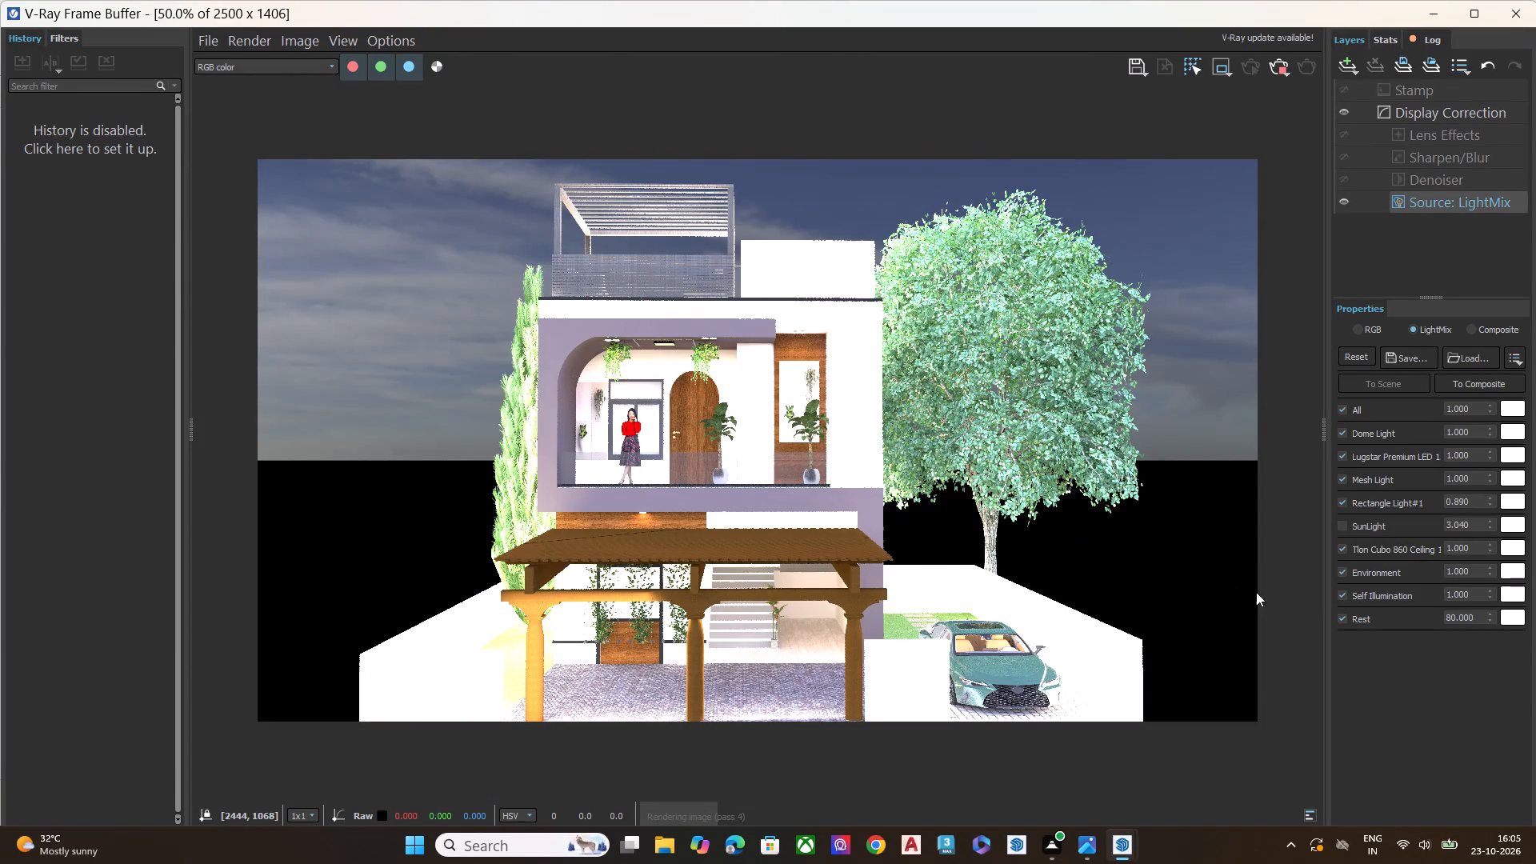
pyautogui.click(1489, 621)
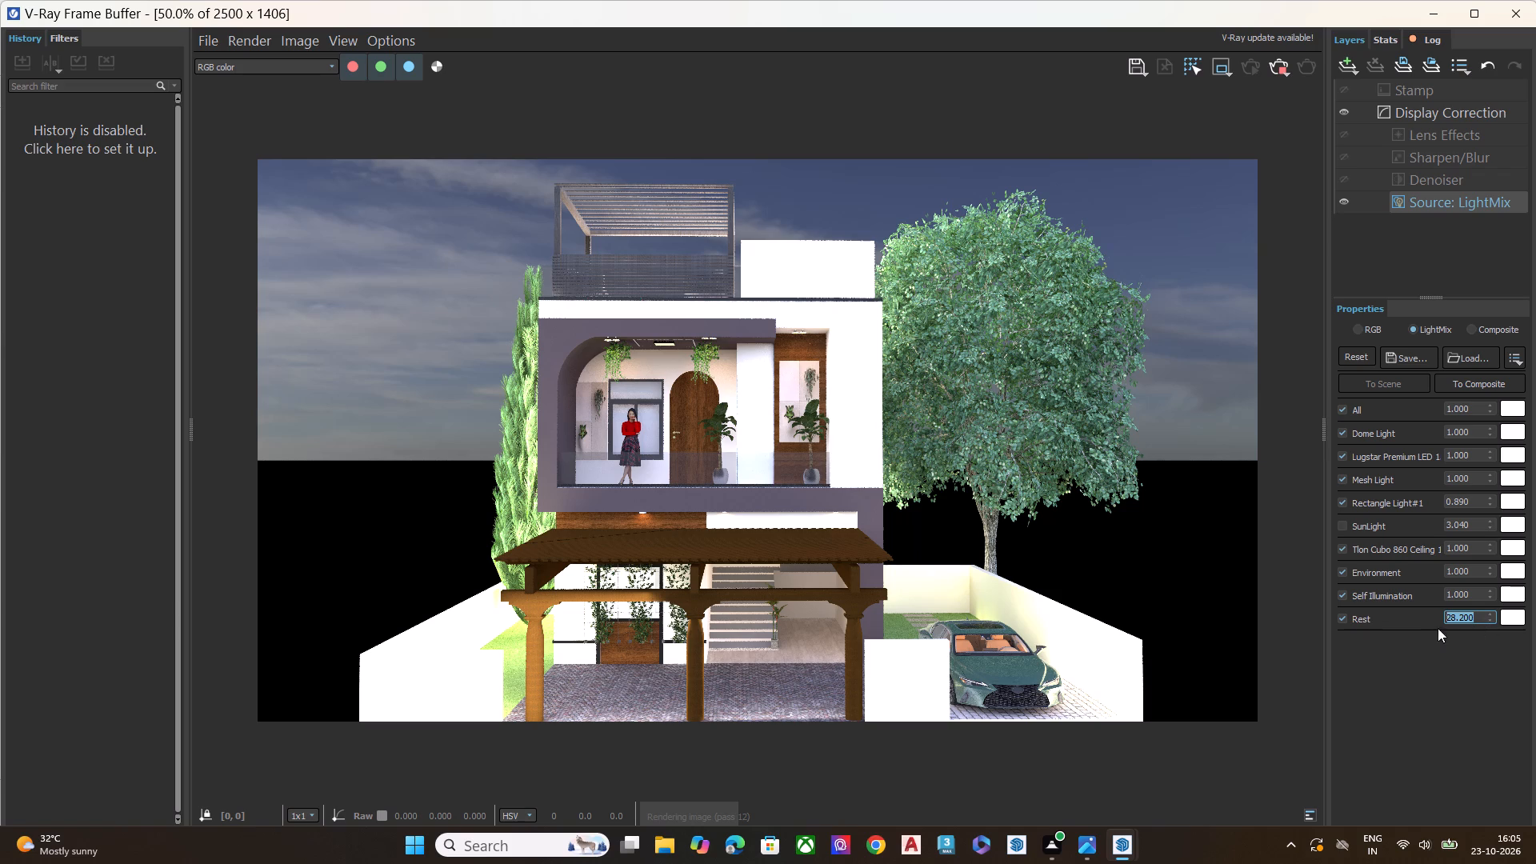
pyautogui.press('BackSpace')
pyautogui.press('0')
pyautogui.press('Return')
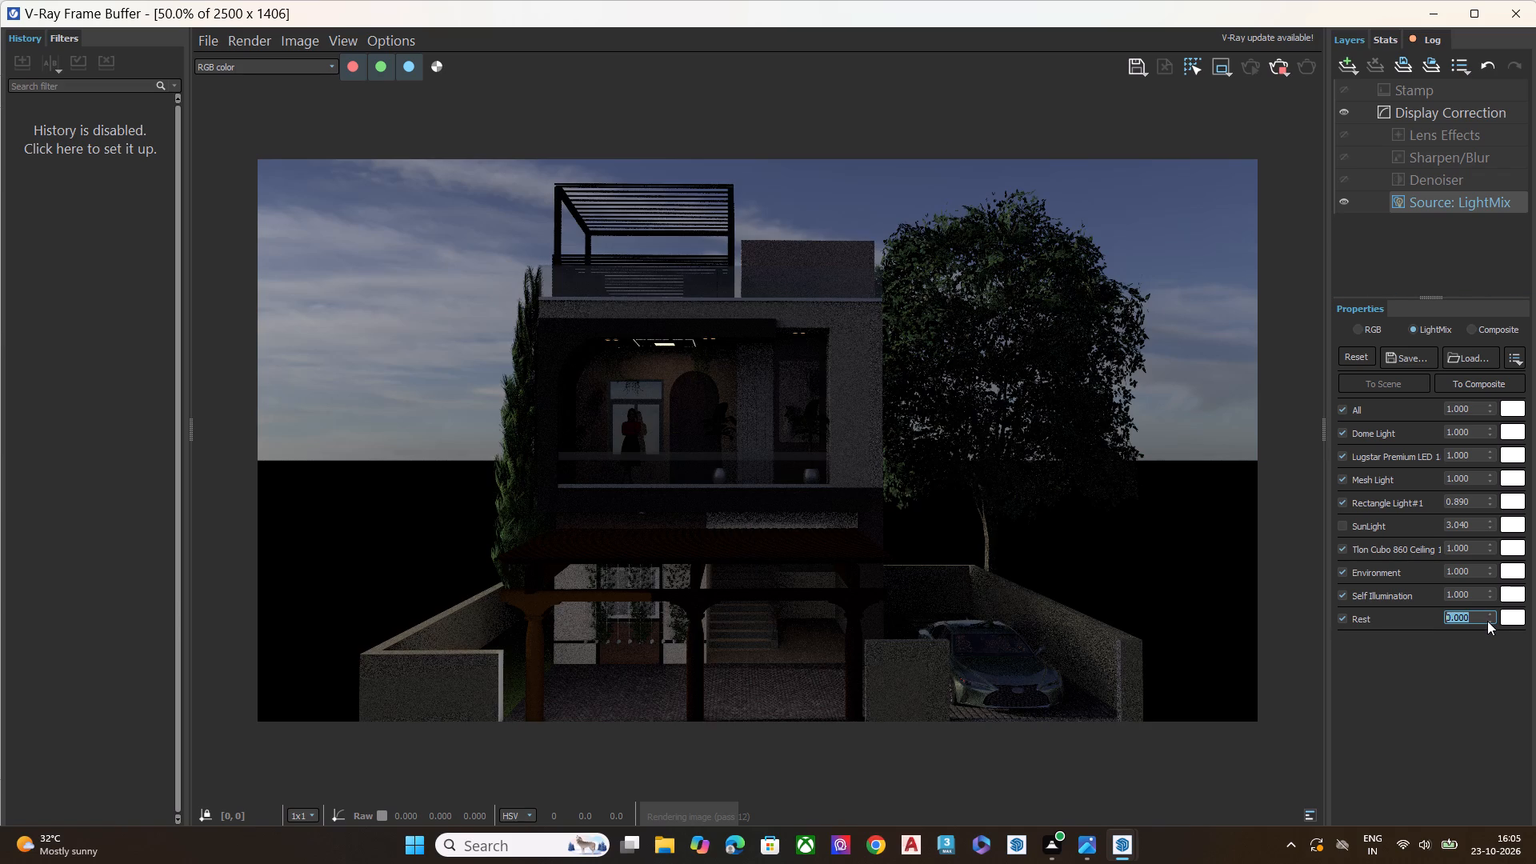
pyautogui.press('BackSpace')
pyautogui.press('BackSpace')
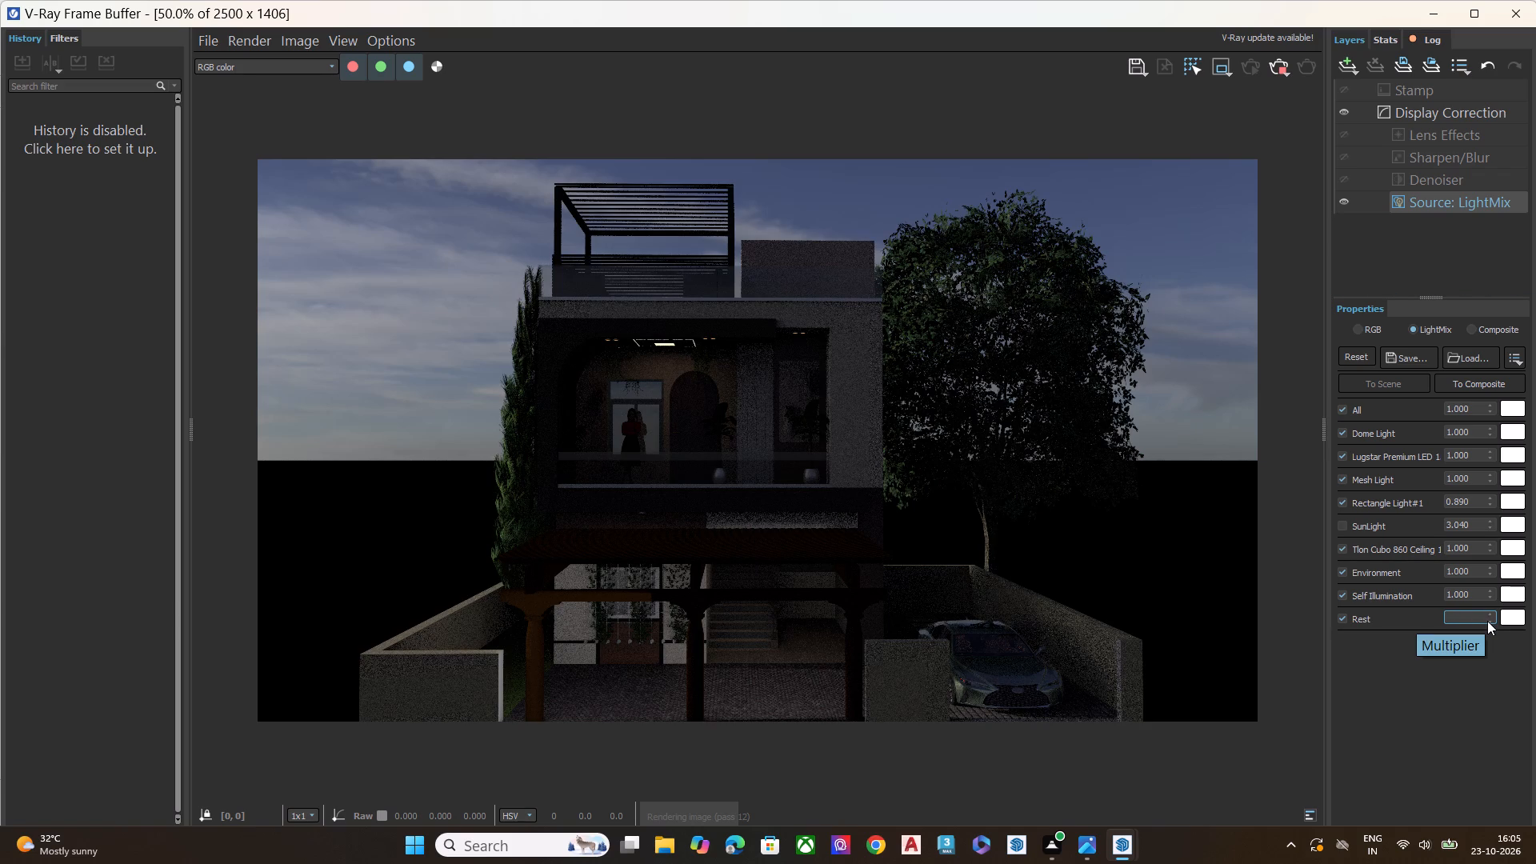
# Toggle the Dome Light and Rectangle Light#1 off and back on in the LightMix to compare their effect on the render.
pyautogui.click(1346, 433)
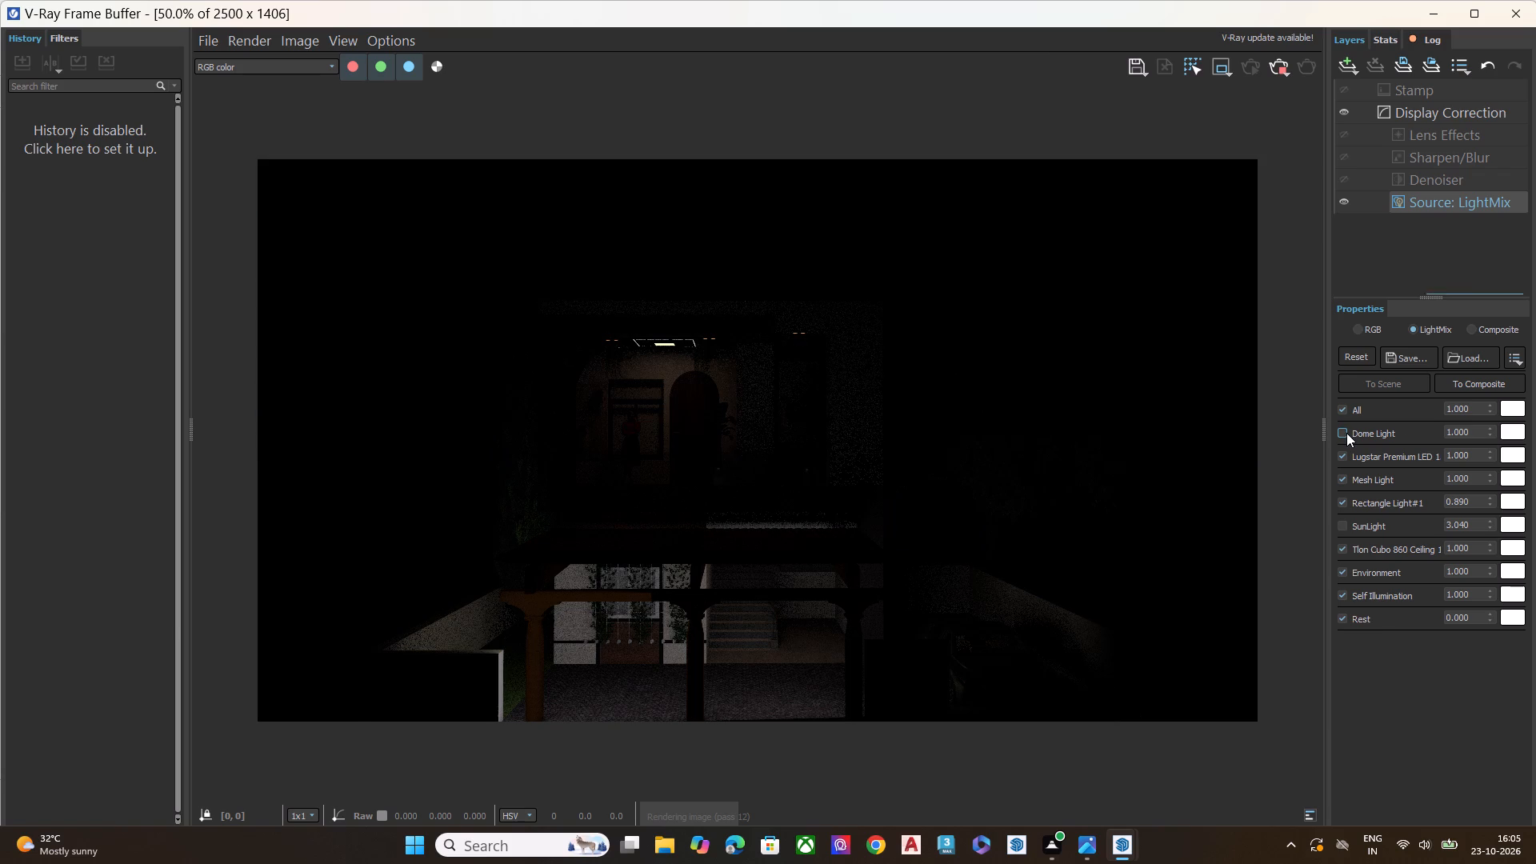
pyautogui.click(1346, 433)
pyautogui.click(1346, 433)
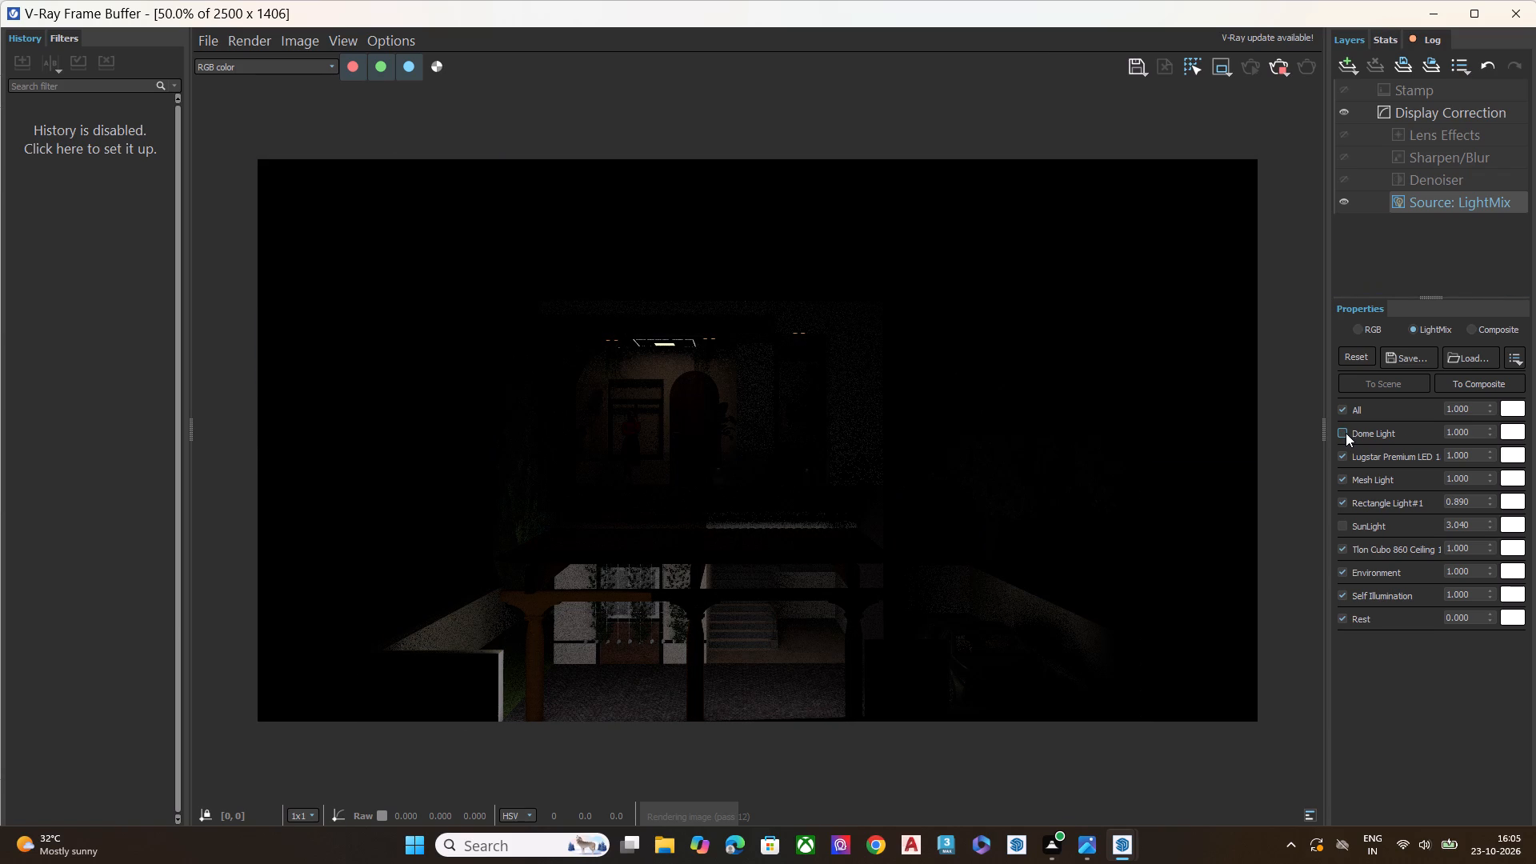
pyautogui.click(1346, 433)
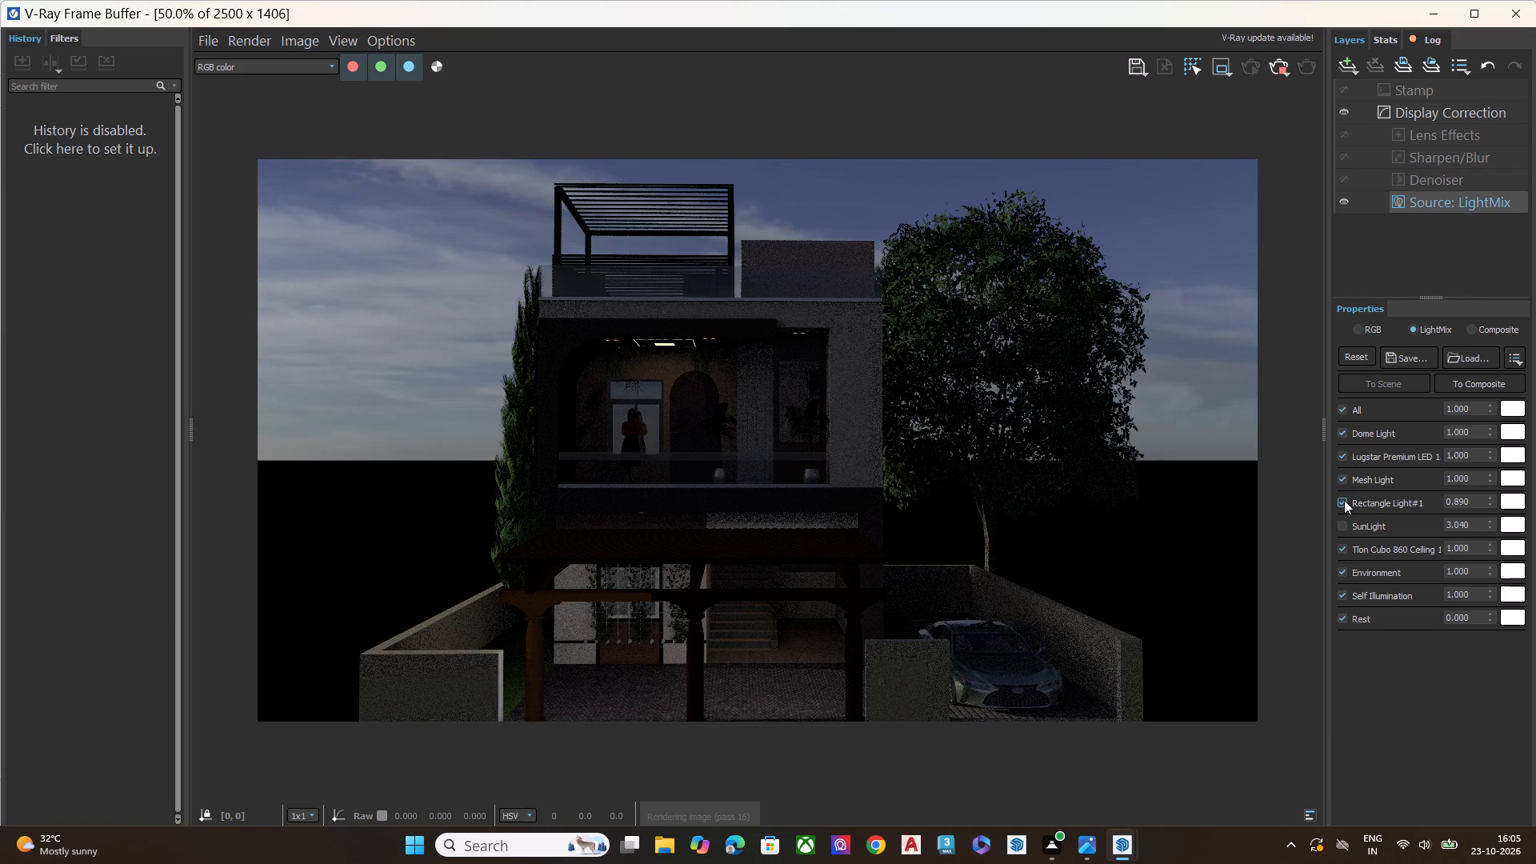
pyautogui.click(1344, 500)
pyautogui.click(1344, 500)
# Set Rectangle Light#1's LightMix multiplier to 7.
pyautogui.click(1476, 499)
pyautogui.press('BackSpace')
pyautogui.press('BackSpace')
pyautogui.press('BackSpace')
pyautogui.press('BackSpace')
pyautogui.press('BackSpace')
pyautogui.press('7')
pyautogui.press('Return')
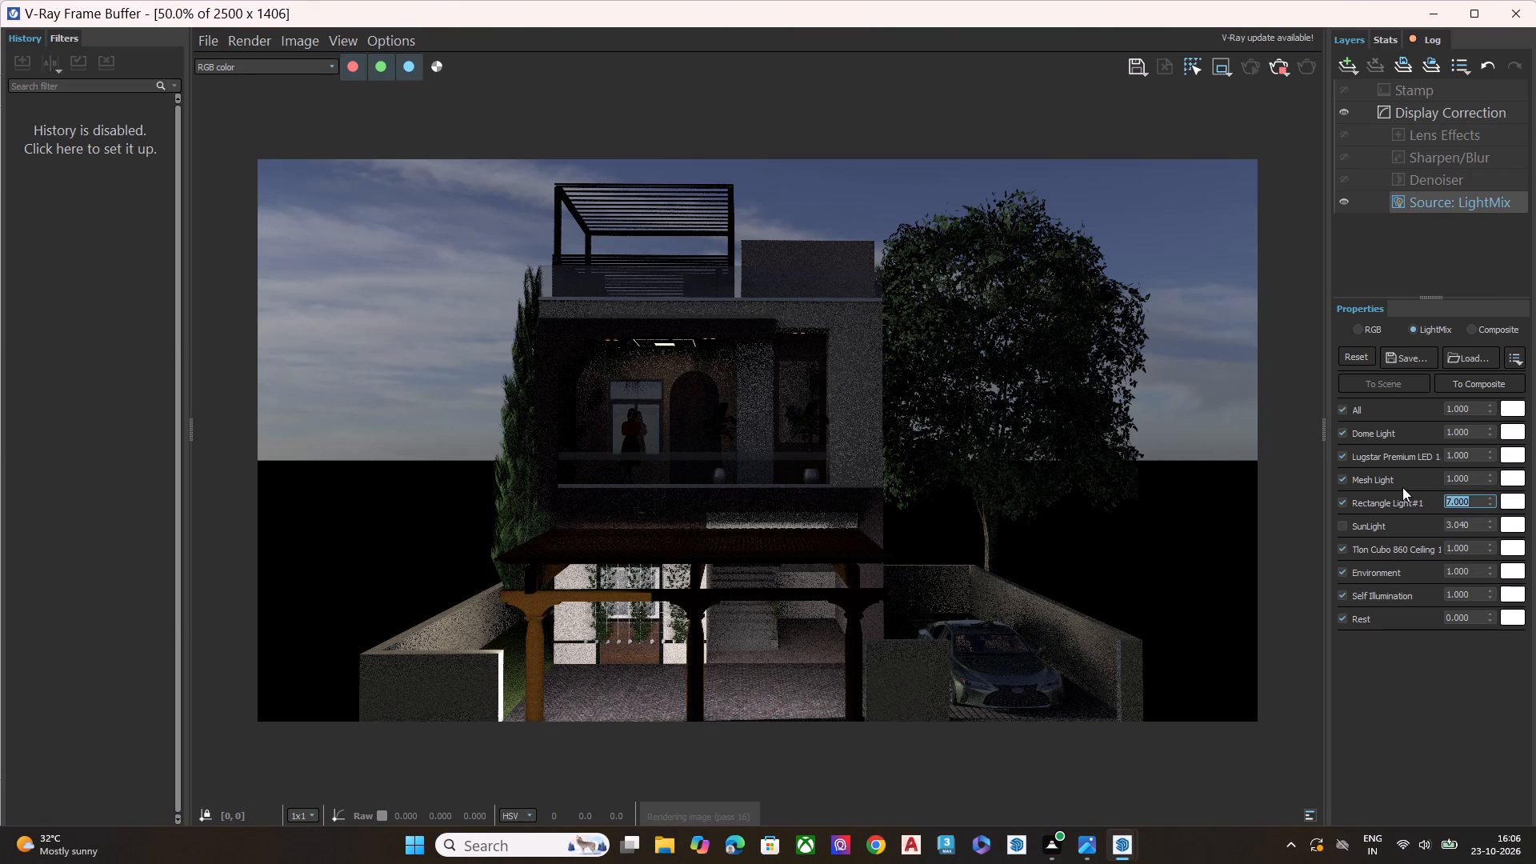
# Set the Mesh Light's LightMix multiplier to 70.
pyautogui.click(1474, 480)
pyautogui.press('BackSpace')
pyautogui.press('BackSpace')
pyautogui.press('BackSpace')
pyautogui.press('BackSpace')
pyautogui.press('BackSpace')
pyautogui.press('BackSpace')
pyautogui.press('BackSpace')
pyautogui.press('BackSpace')
pyautogui.press('BackSpace')
pyautogui.press('BackSpace')
pyautogui.press('BackSpace')
pyautogui.press('BackSpace')
pyautogui.write('70')
pyautogui.press('Return')
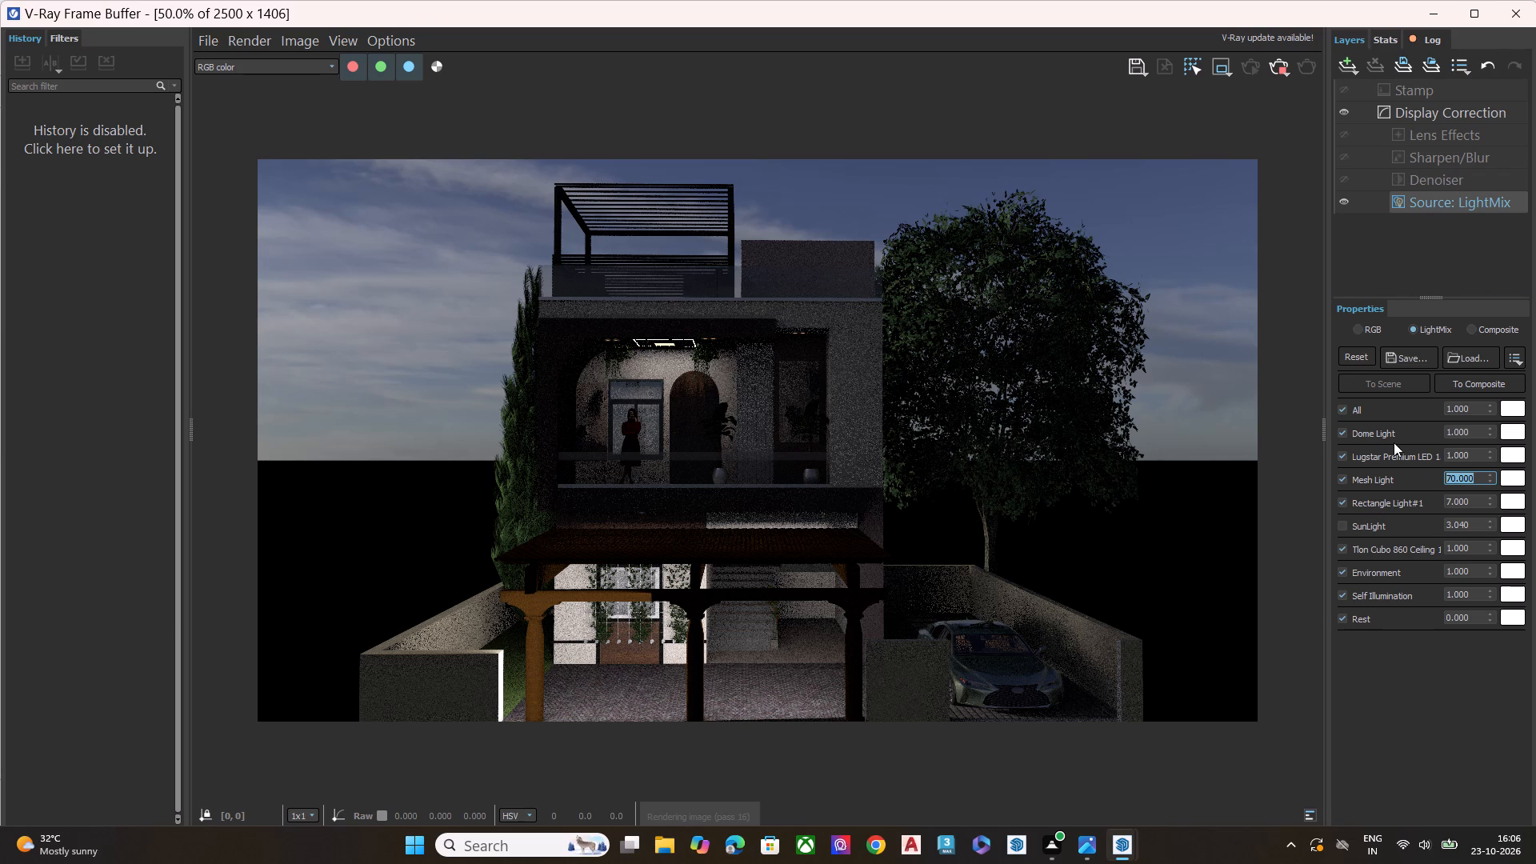
# Toggle the Lugstar Premium LED light to check its effect, and set its LightMix multiplier to 99.
pyautogui.click(1342, 458)
pyautogui.click(1342, 458)
pyautogui.click(1477, 454)
pyautogui.press('BackSpace')
pyautogui.press('BackSpace')
pyautogui.press('BackSpace')
pyautogui.press('BackSpace')
pyautogui.press('BackSpace')
pyautogui.press('BackSpace')
pyautogui.press('BackSpace')
pyautogui.press('BackSpace')
pyautogui.press('BackSpace')
pyautogui.press('BackSpace')
pyautogui.press('BackSpace')
pyautogui.write('99')
pyautogui.press('Return')
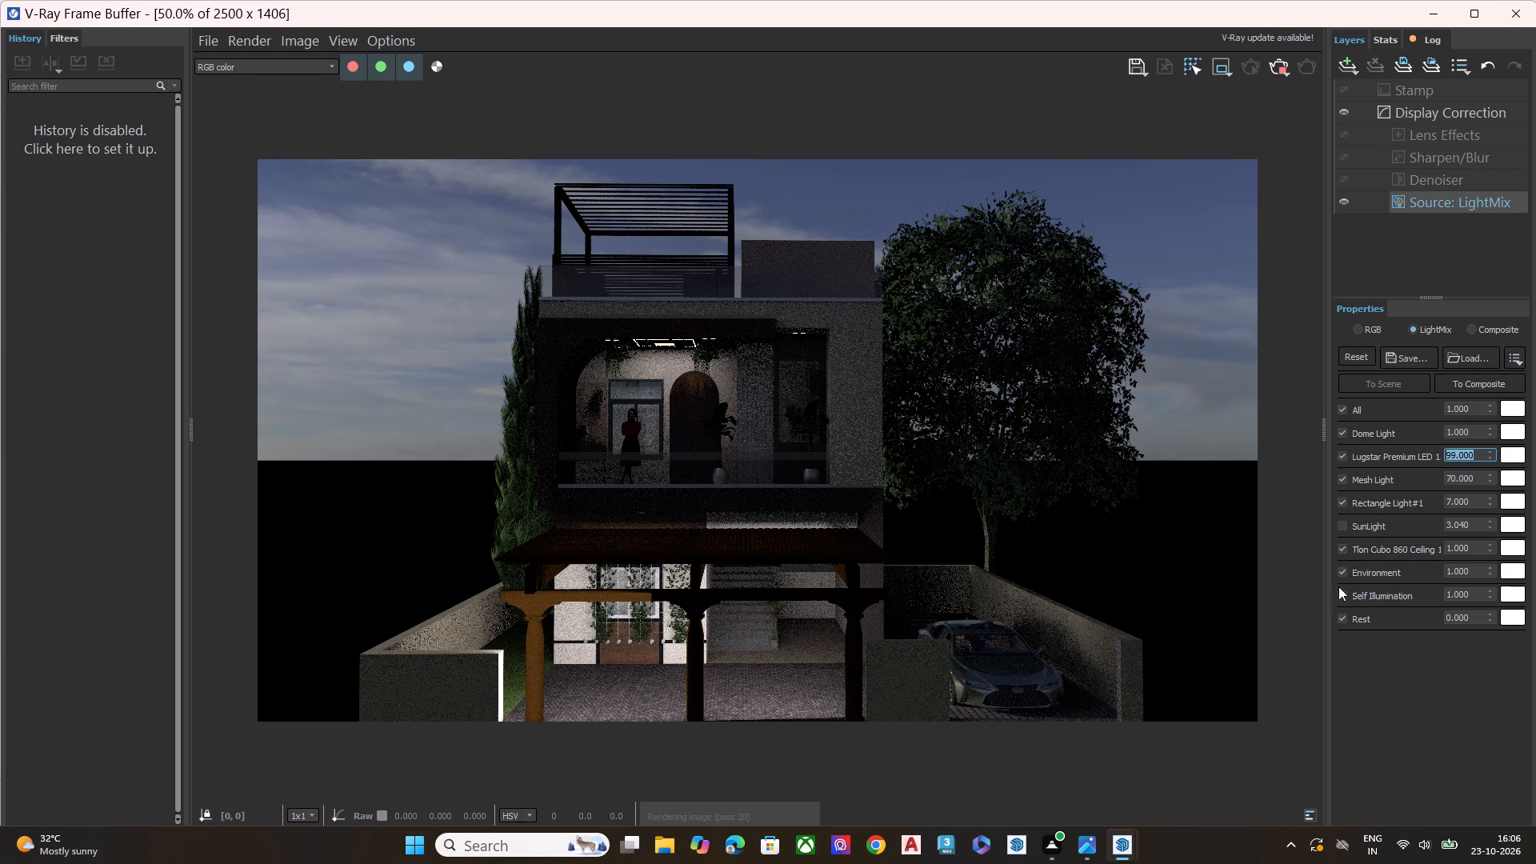
# Switch the SunLight on and back off in the LightMix to check its effect.
pyautogui.click(1339, 526)
pyautogui.click(1339, 526)
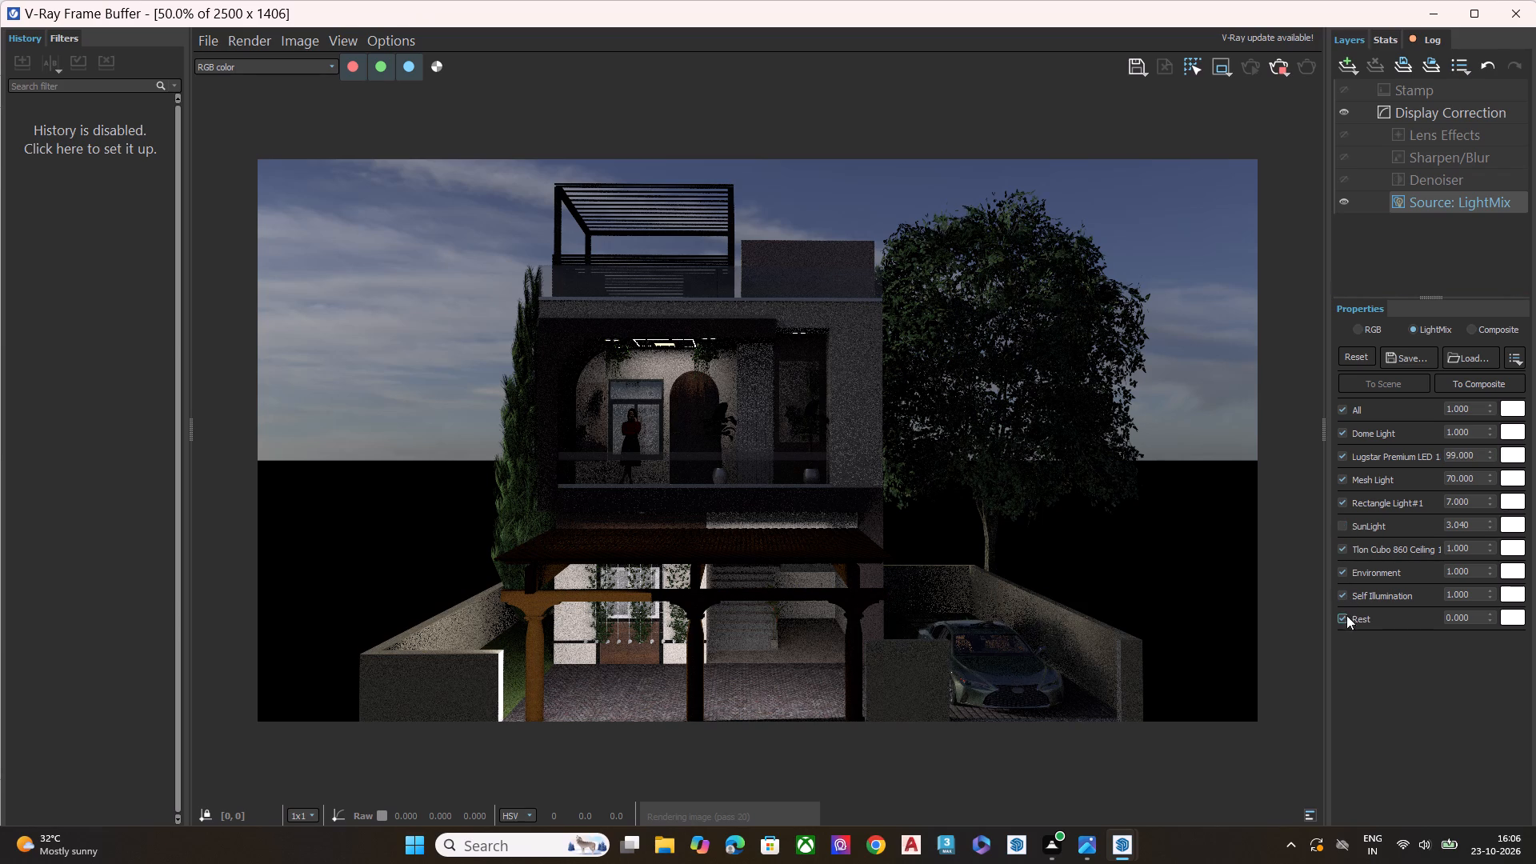
# Try Rest multipliers of 50 and 30 in the LightMix, and settle on 10.
pyautogui.click(1485, 613)
pyautogui.press('BackSpace')
pyautogui.press('BackSpace')
pyautogui.write('50')
pyautogui.press('Return')
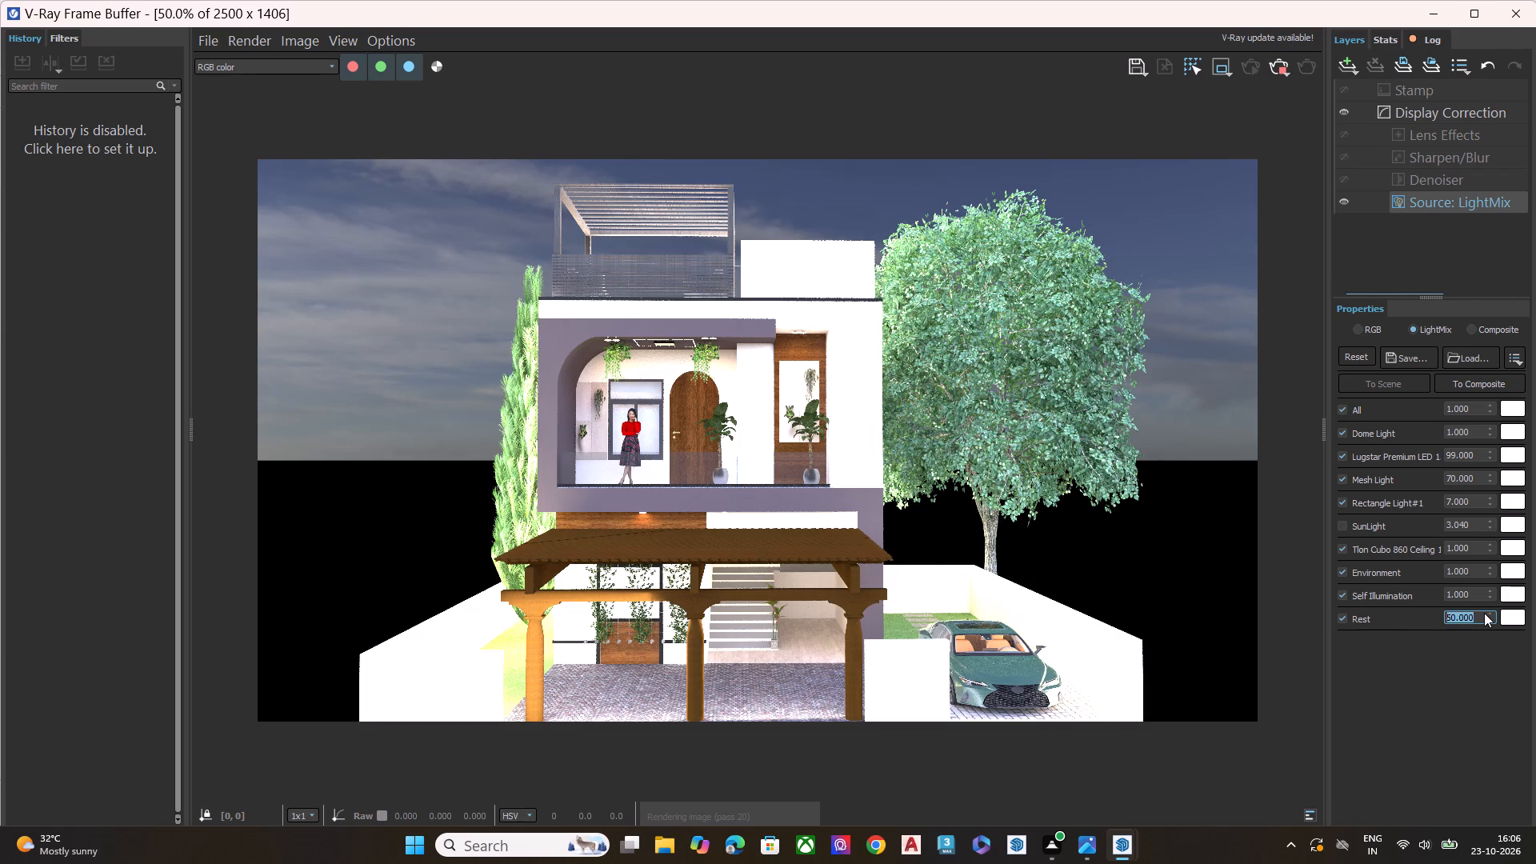
pyautogui.press('BackSpace')
pyautogui.write('30')
pyautogui.press('Return')
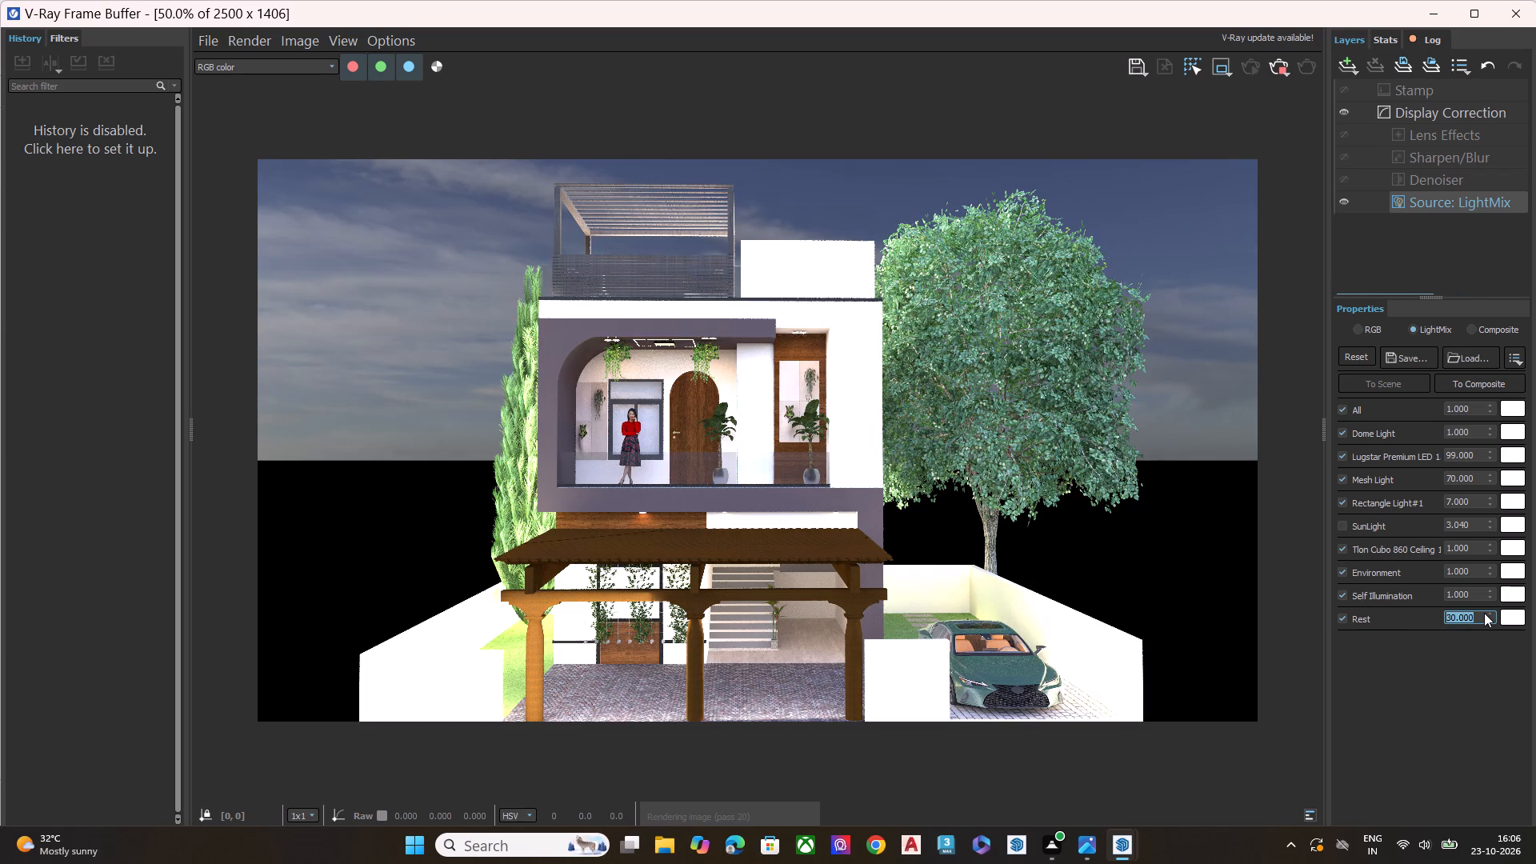
pyautogui.press('BackSpace')
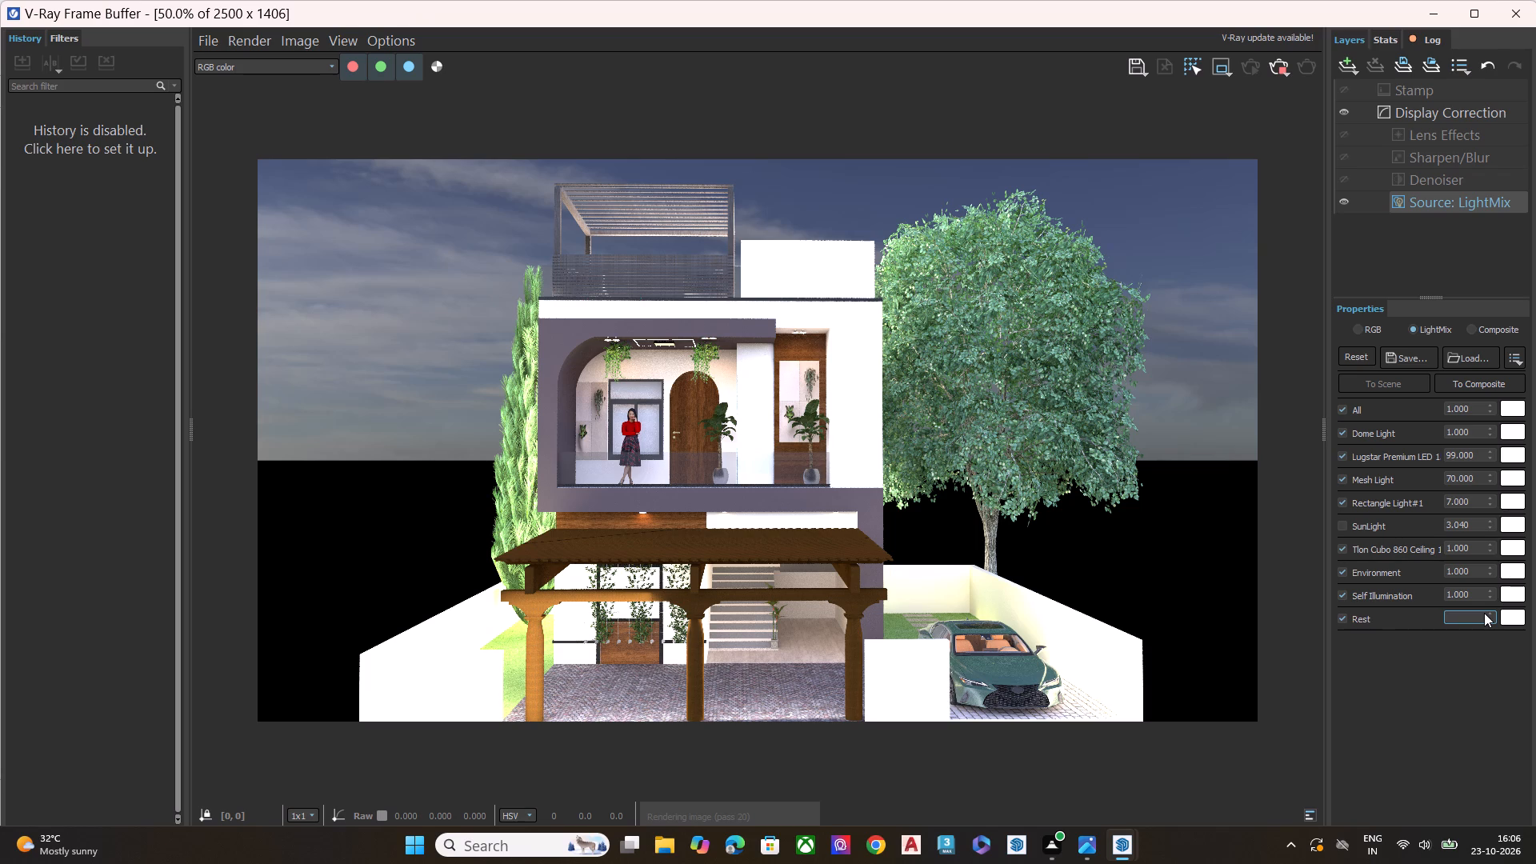
pyautogui.write('10')
pyautogui.press('Return')
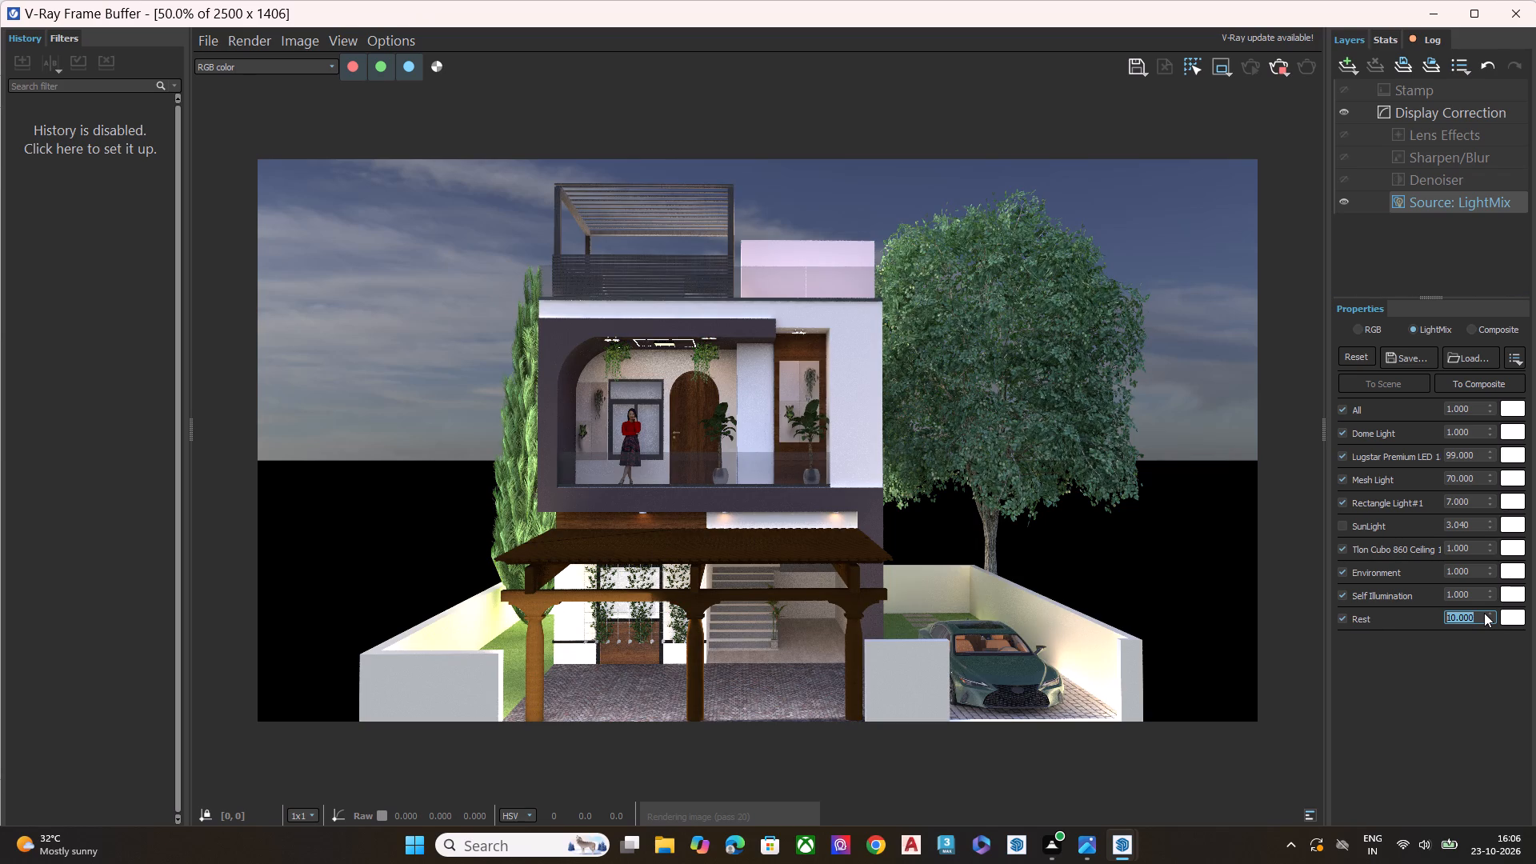
# Lower Rectangle Light#1's LightMix multiplier to 3.200.
pyautogui.click(1490, 503)
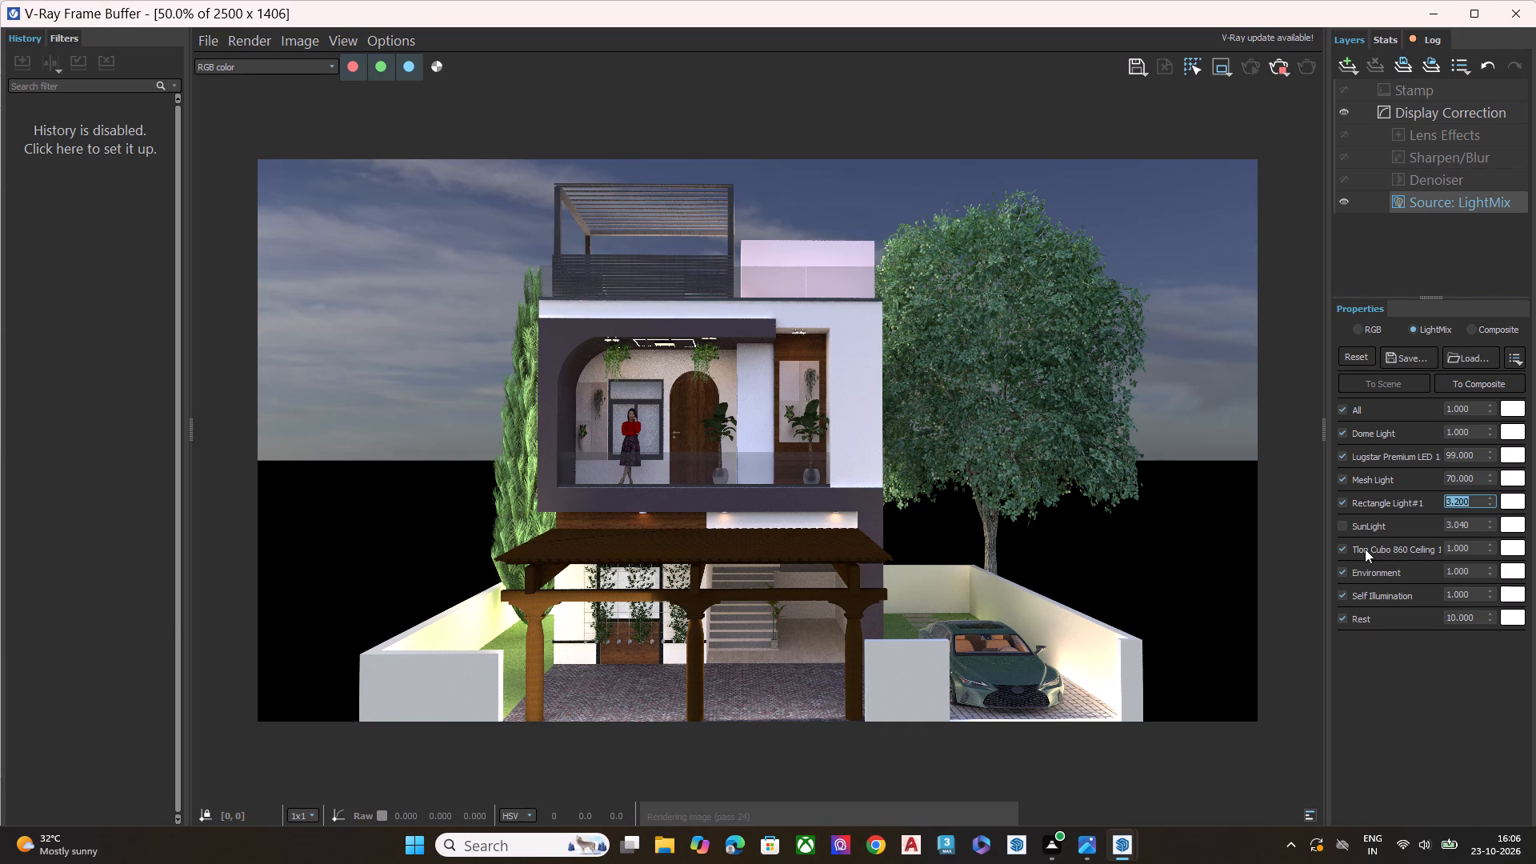
# Examine the pergola, staircase and overall front elevation in the render at close and wide magnification.
pyautogui.scroll(-2, 758, 509)
pyautogui.scroll(5, 763, 606)
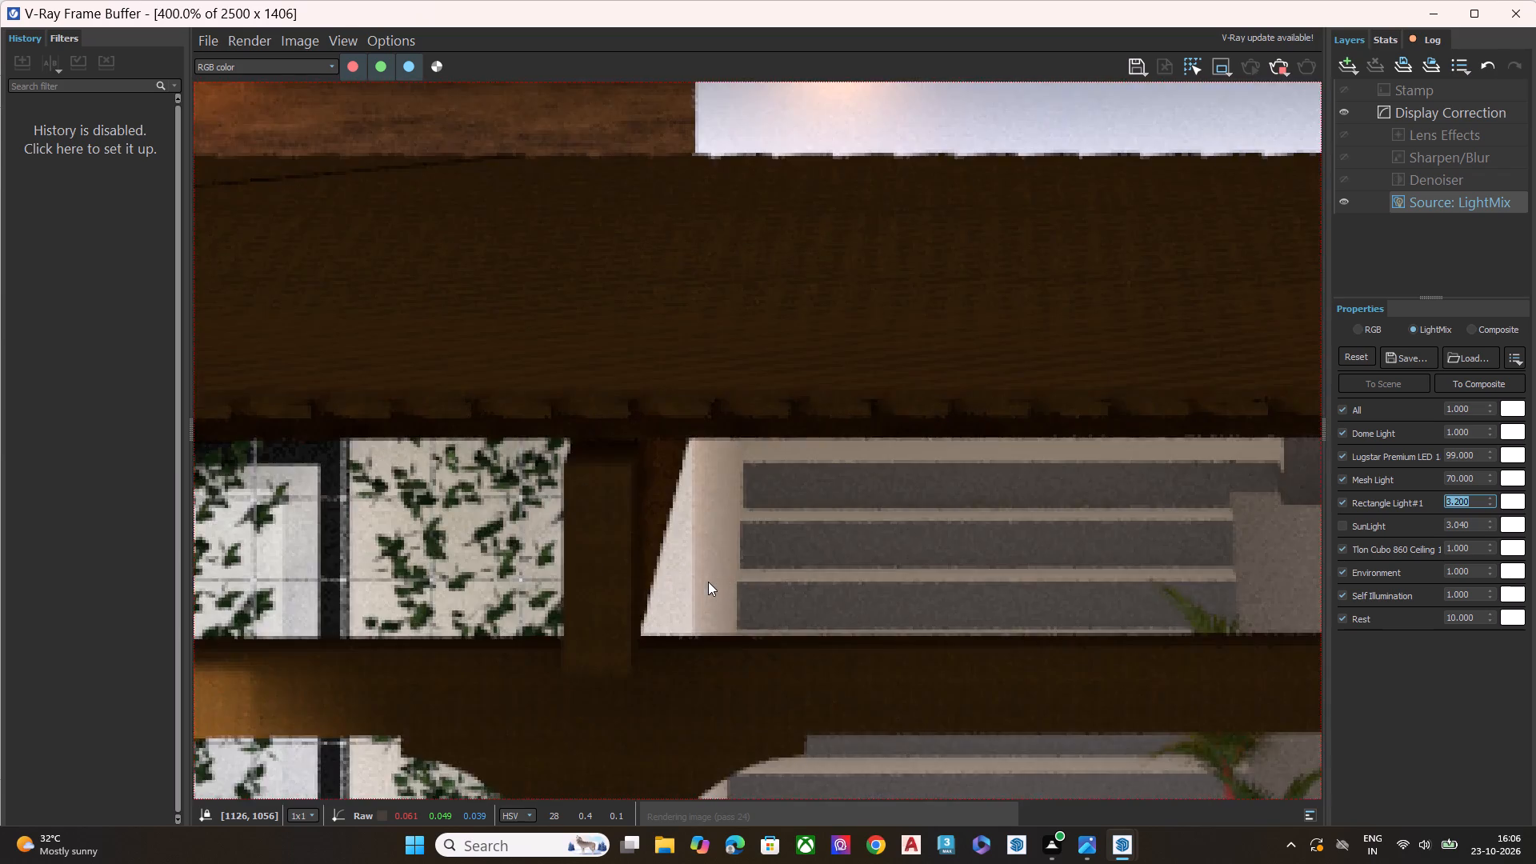
pyautogui.scroll(-2, 708, 582)
pyautogui.scroll(2, 655, 221)
pyautogui.scroll(-1, 622, 199)
pyautogui.scroll(2, 611, 185)
pyautogui.scroll(-5, 590, 284)
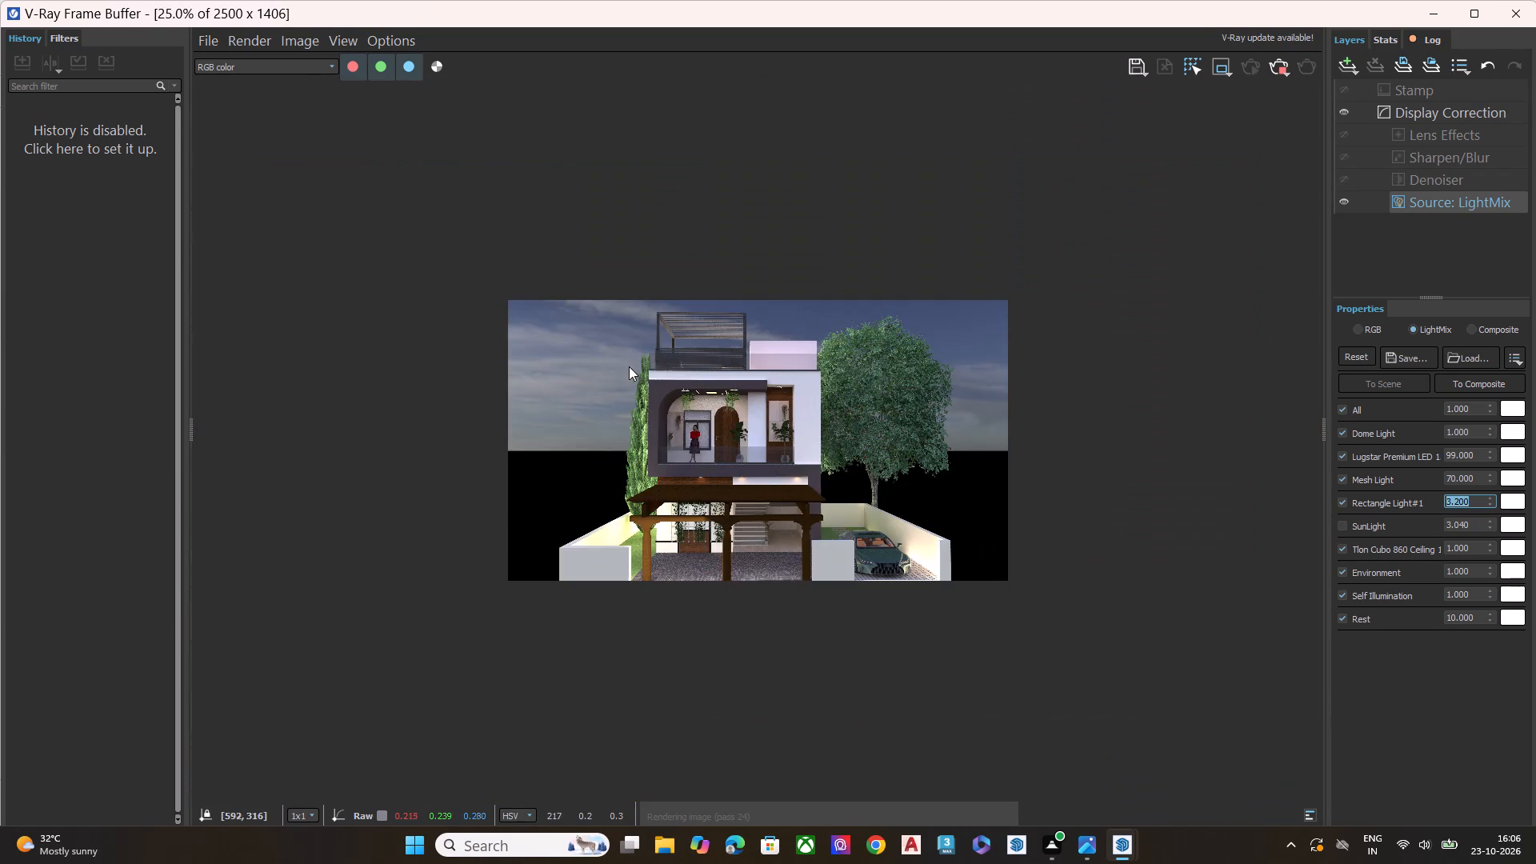
pyautogui.scroll(2, 702, 414)
pyautogui.scroll(-1, 703, 414)
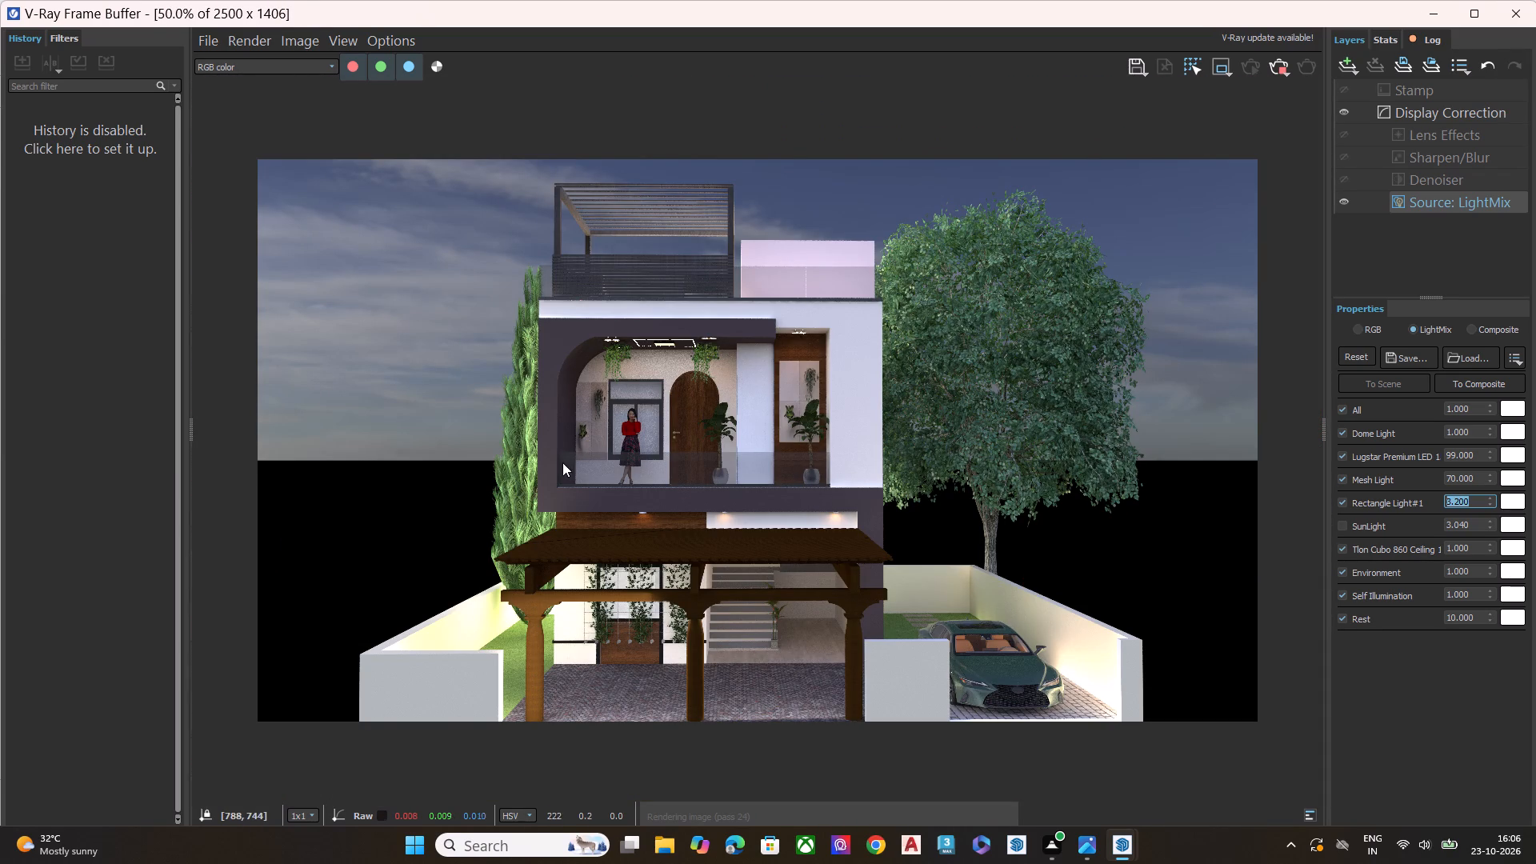
# Toggle the SunLight in the LightMix to compare its effect, leaving the light enabled.
pyautogui.click(1343, 533)
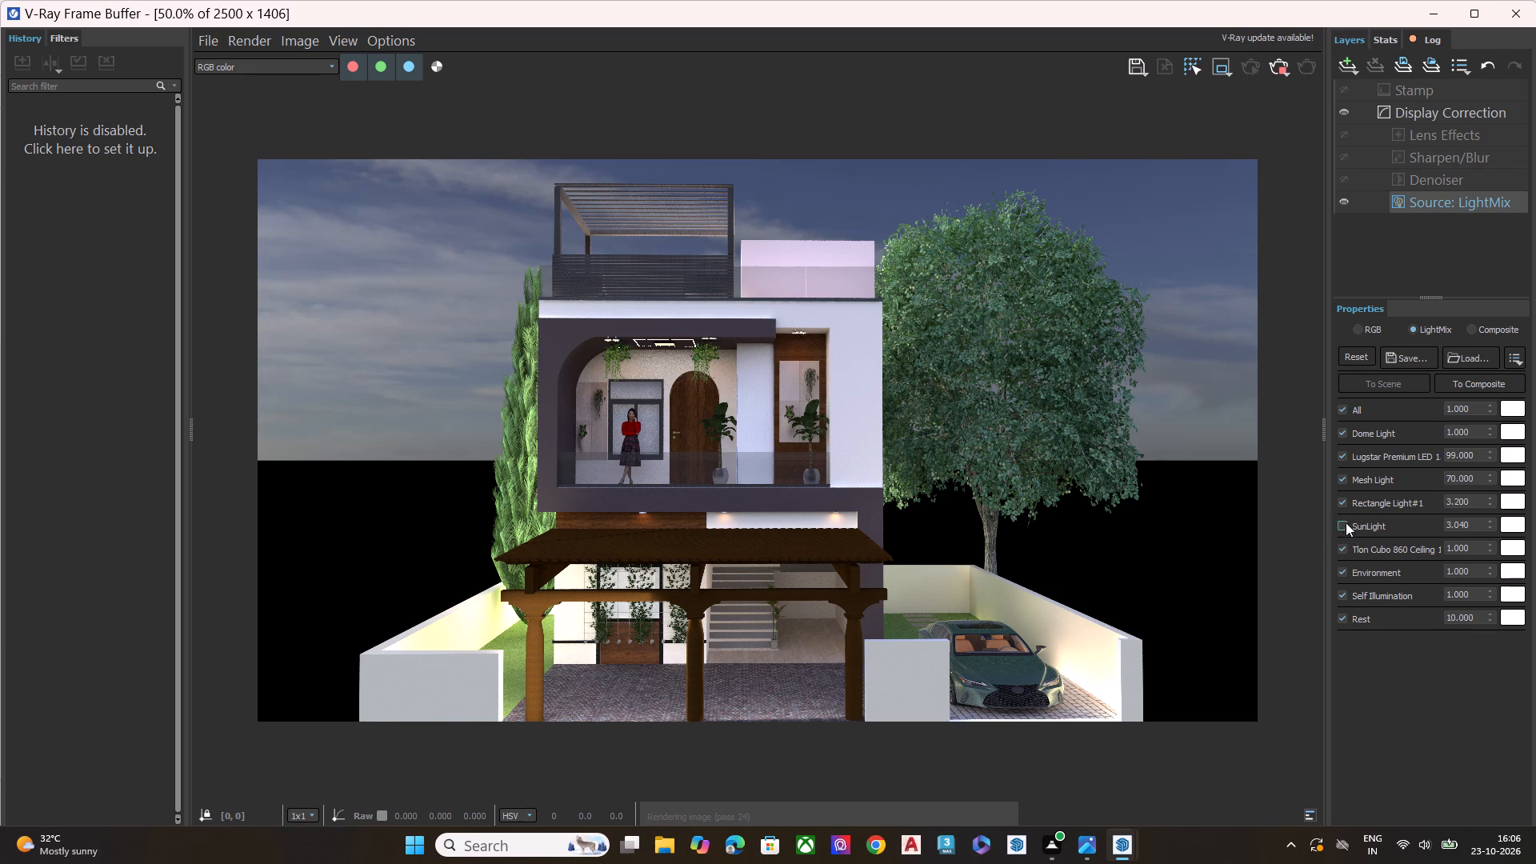
pyautogui.click(1343, 520)
pyautogui.click(1343, 526)
pyautogui.click(1343, 526)
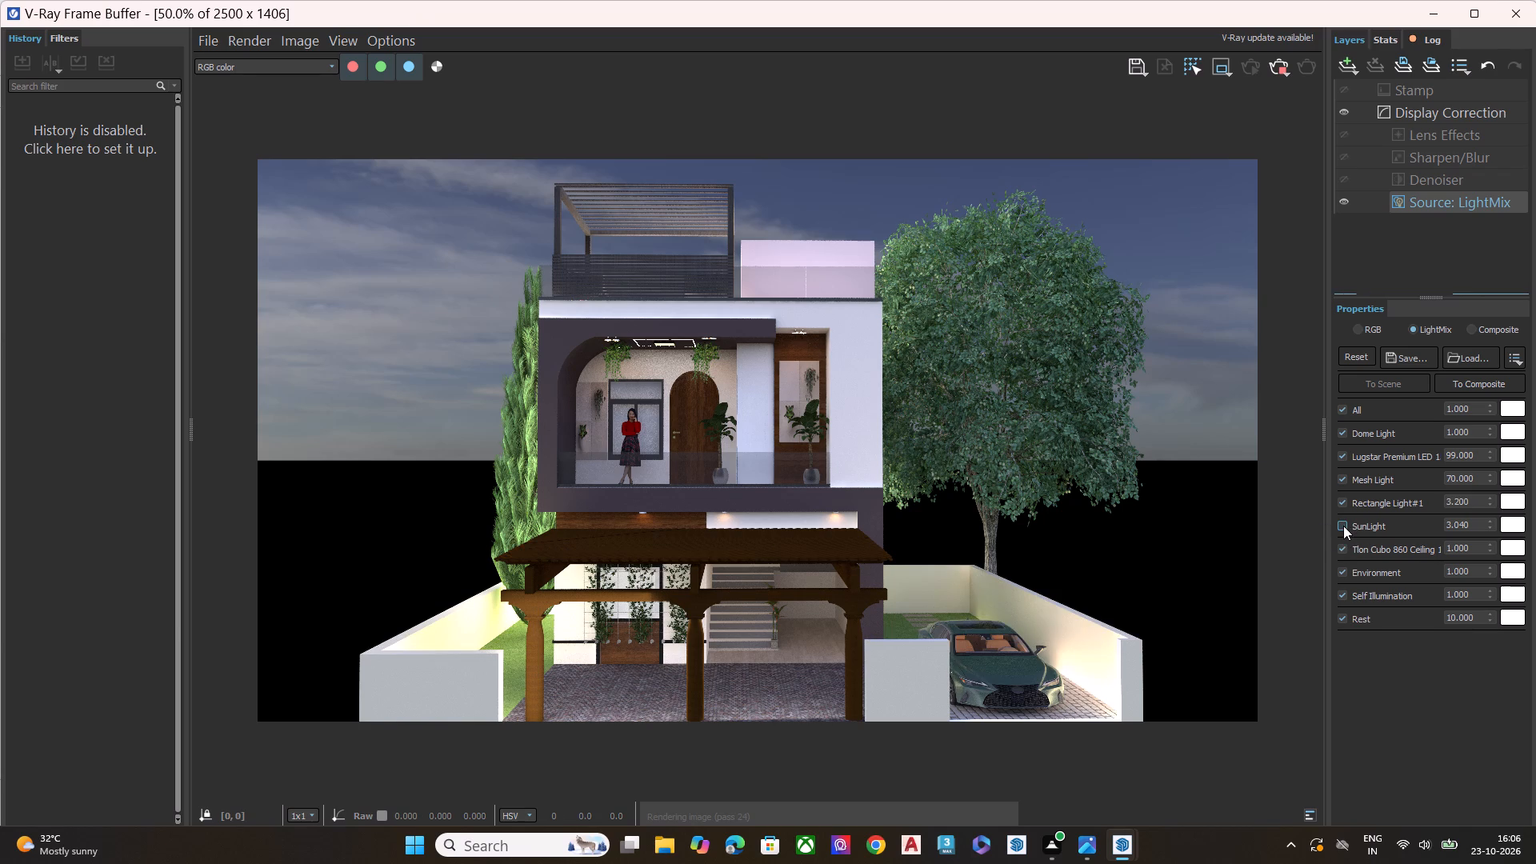
pyautogui.click(1343, 526)
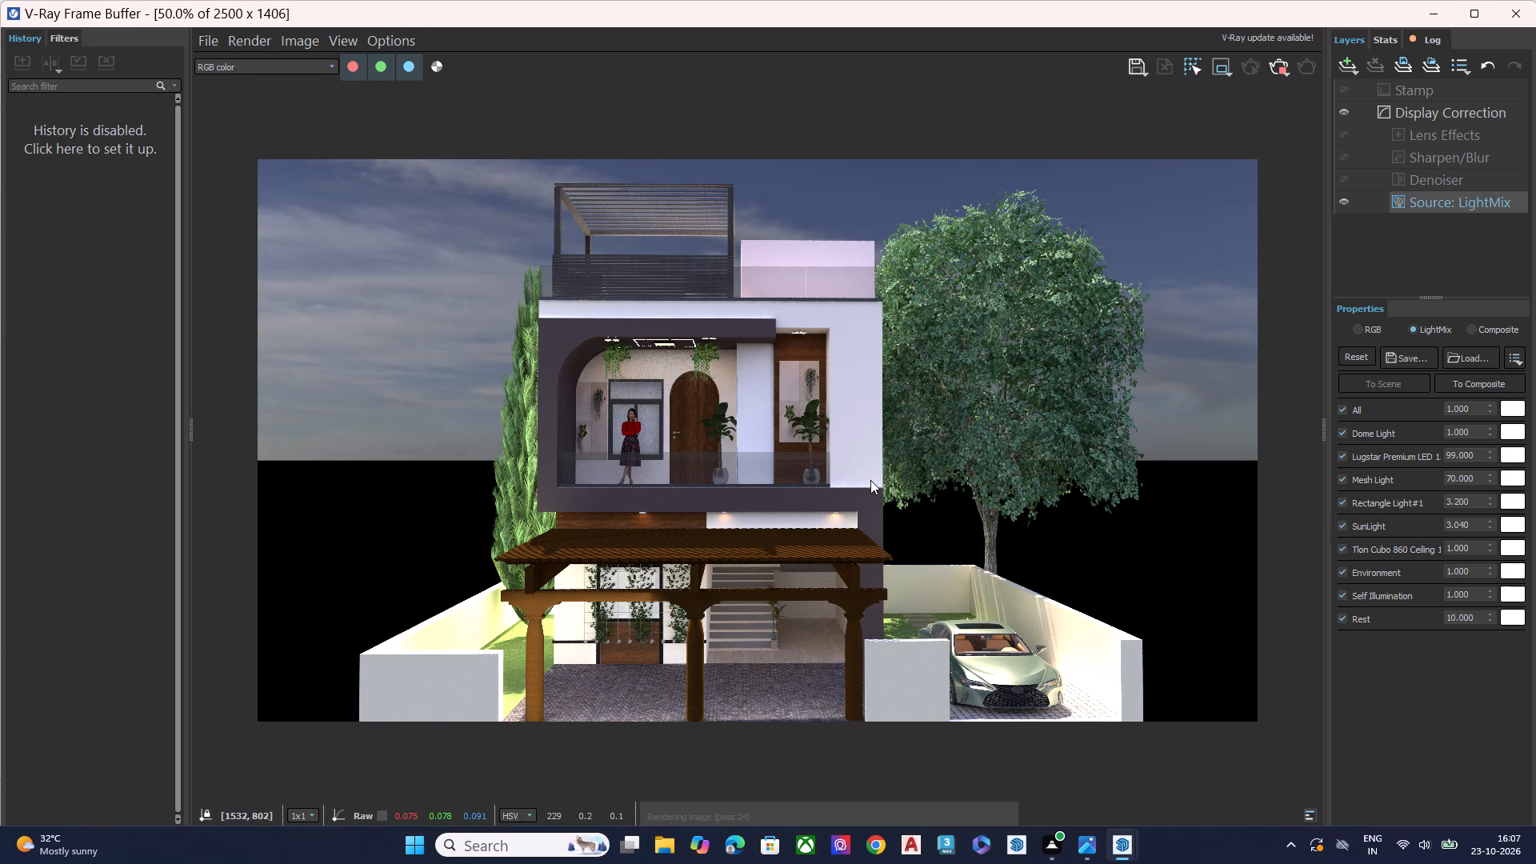
# Toggle the Dome Light to check its effect, set its LightMix multiplier to 7, and review the brightened sky.
pyautogui.scroll(-2, 870, 480)
pyautogui.click(1343, 432)
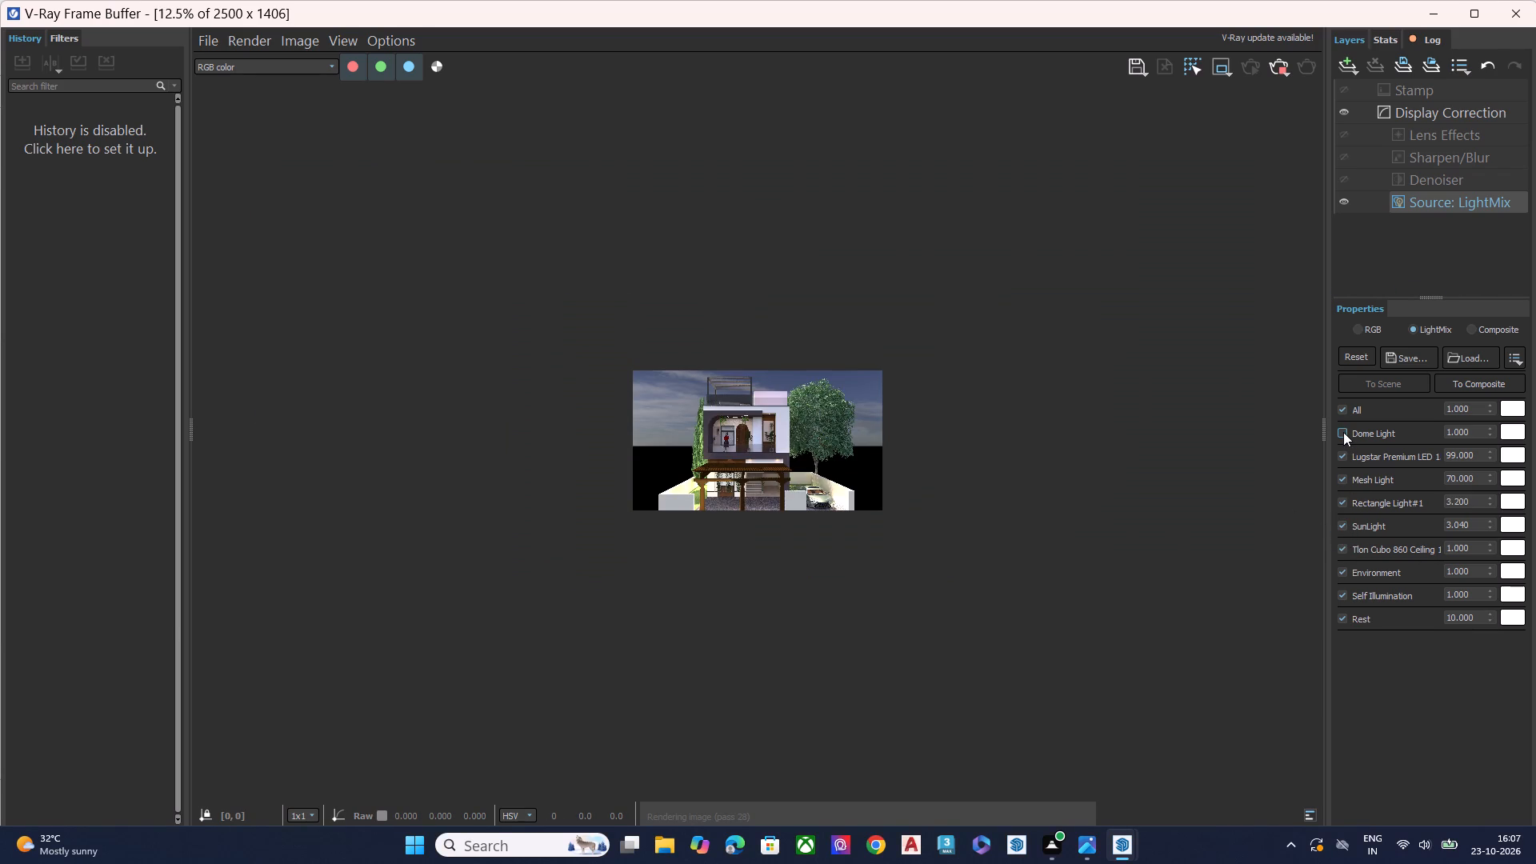
pyautogui.click(1343, 432)
pyautogui.moveTo(1472, 434); pyautogui.dragTo(1395, 434)
pyautogui.press('BackSpace')
pyautogui.press('BackSpace')
pyautogui.press('7')
pyautogui.press('Return')
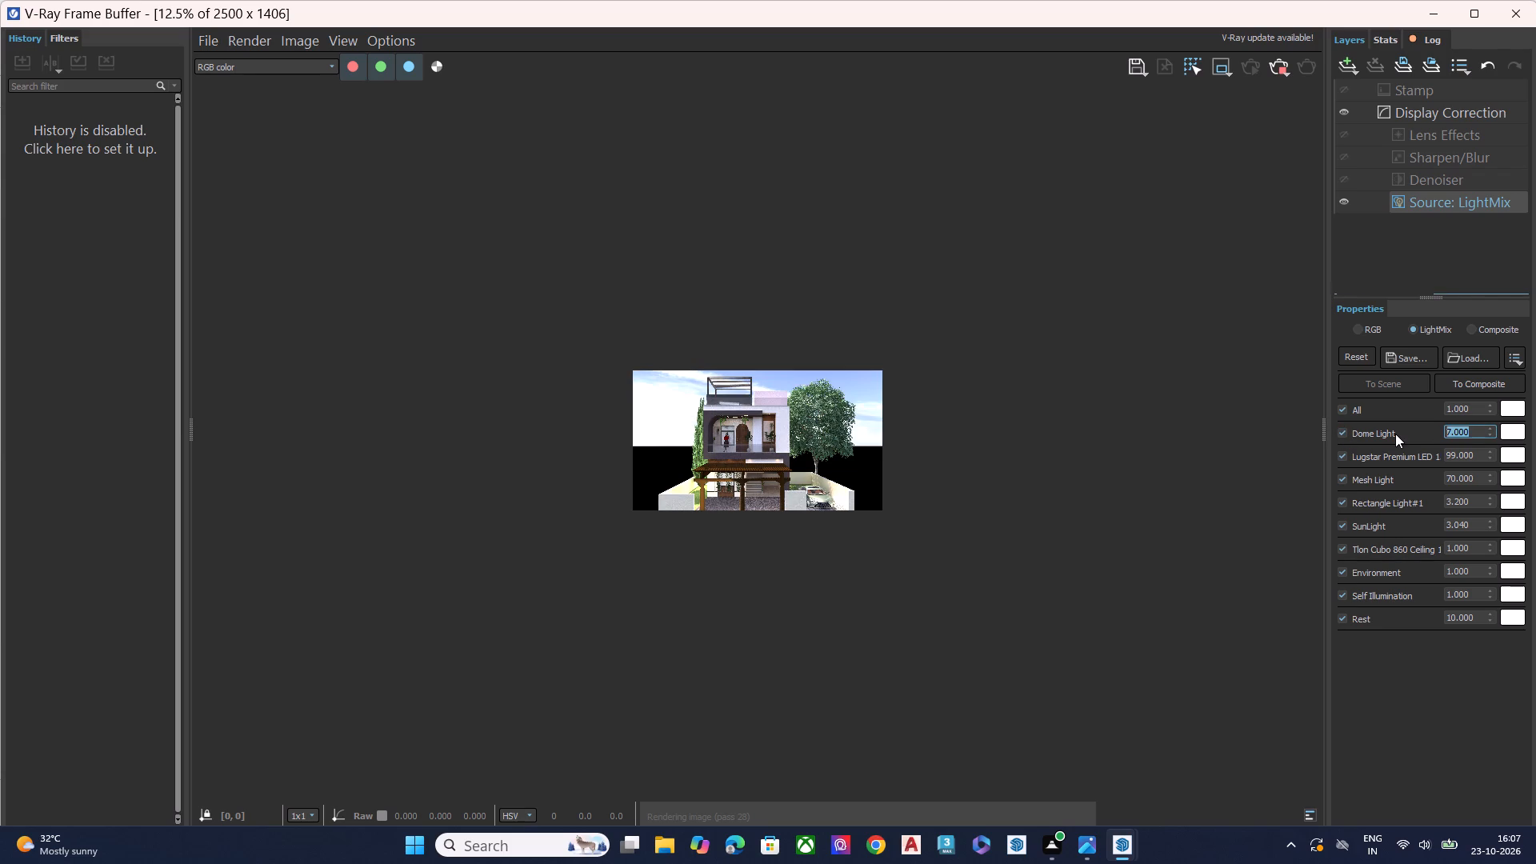
pyautogui.scroll(3, 865, 494)
pyautogui.scroll(-1, 700, 513)
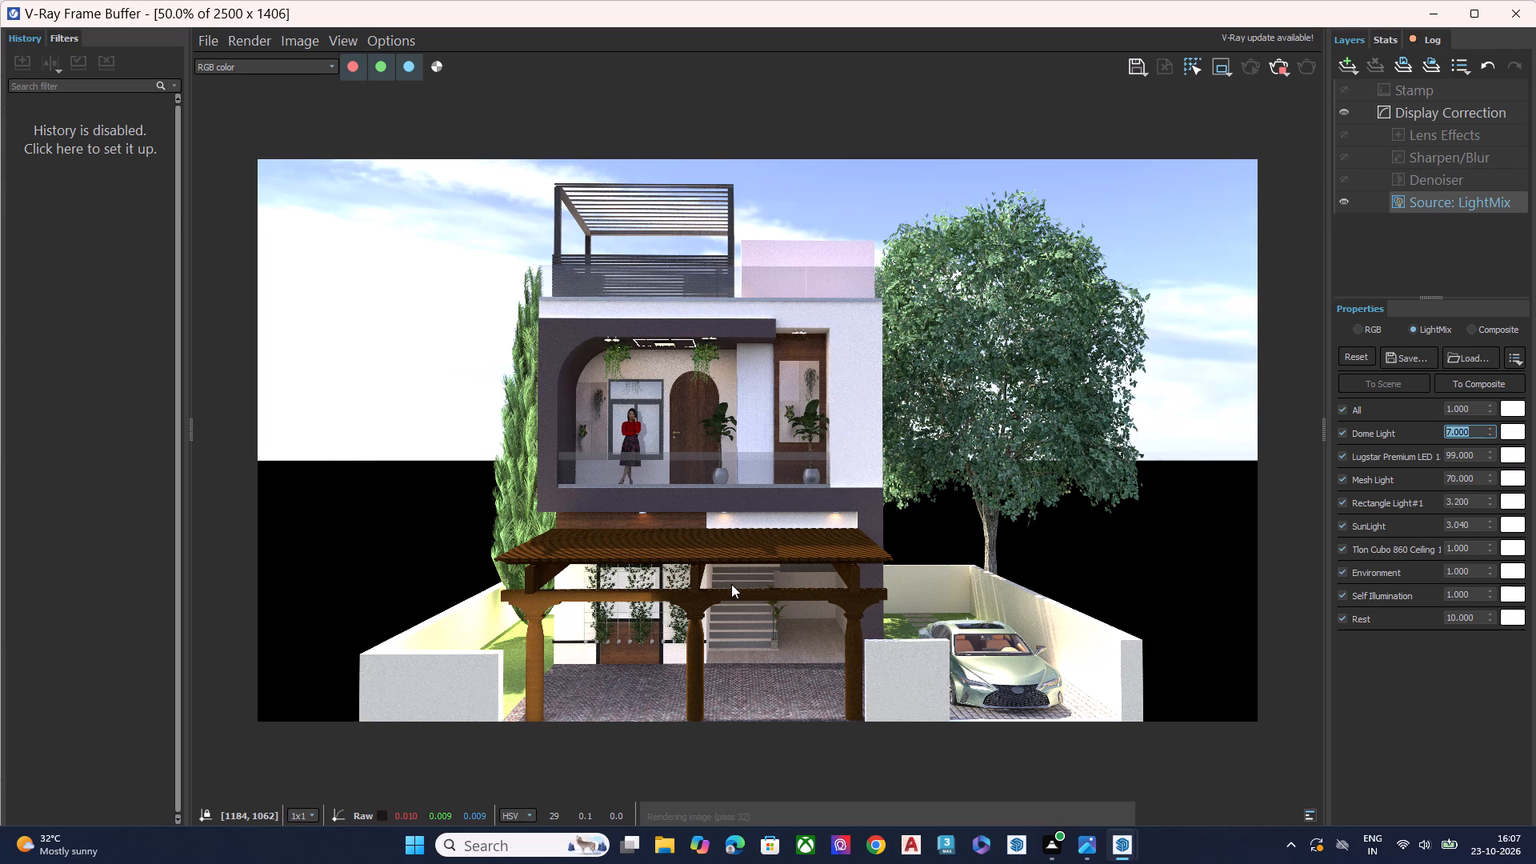
# Add an Exposure correction layer above the LightMix source and set its exposure to -0.779.
pyautogui.click(1346, 67)
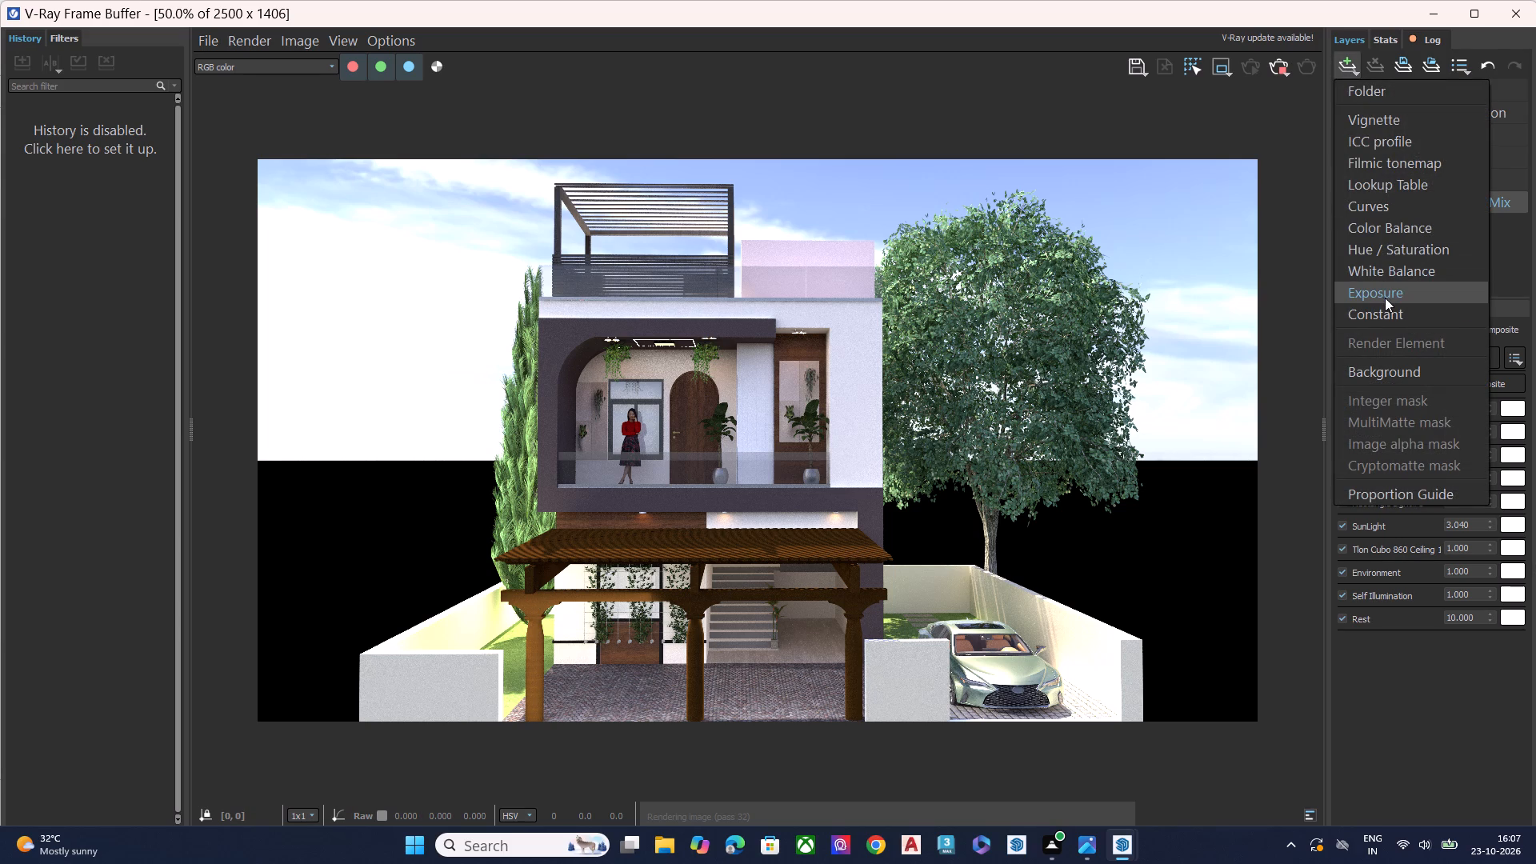
pyautogui.click(1385, 298)
pyautogui.moveTo(1402, 381); pyautogui.dragTo(1422, 387)
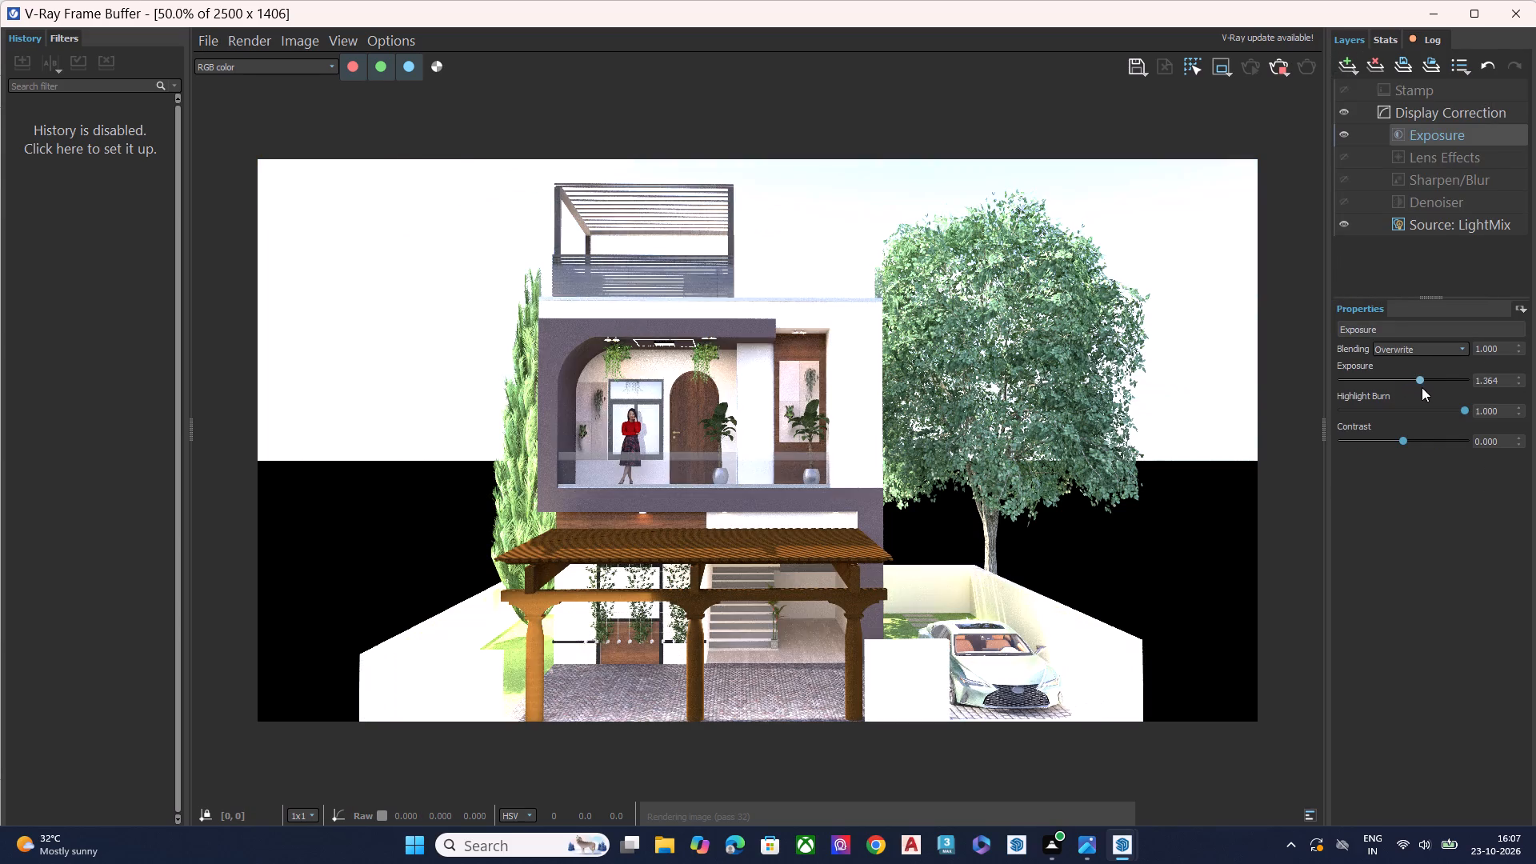
pyautogui.moveTo(1422, 387); pyautogui.dragTo(1385, 392)
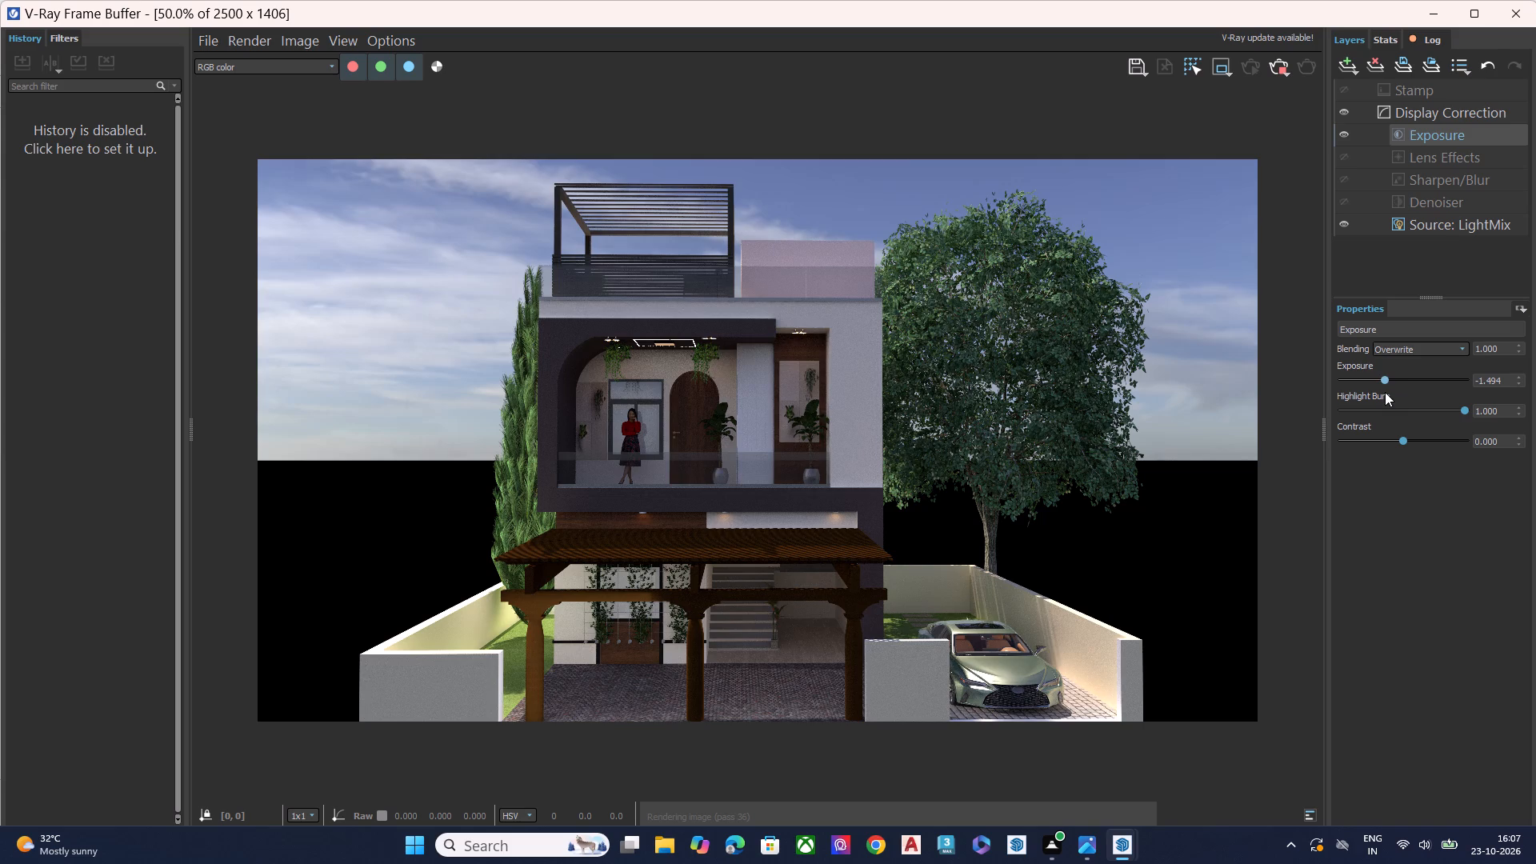
pyautogui.moveTo(1385, 392); pyautogui.dragTo(1394, 394)
# Reduce the Exposure layer's highlight burn to 0.838.
pyautogui.click(1416, 415)
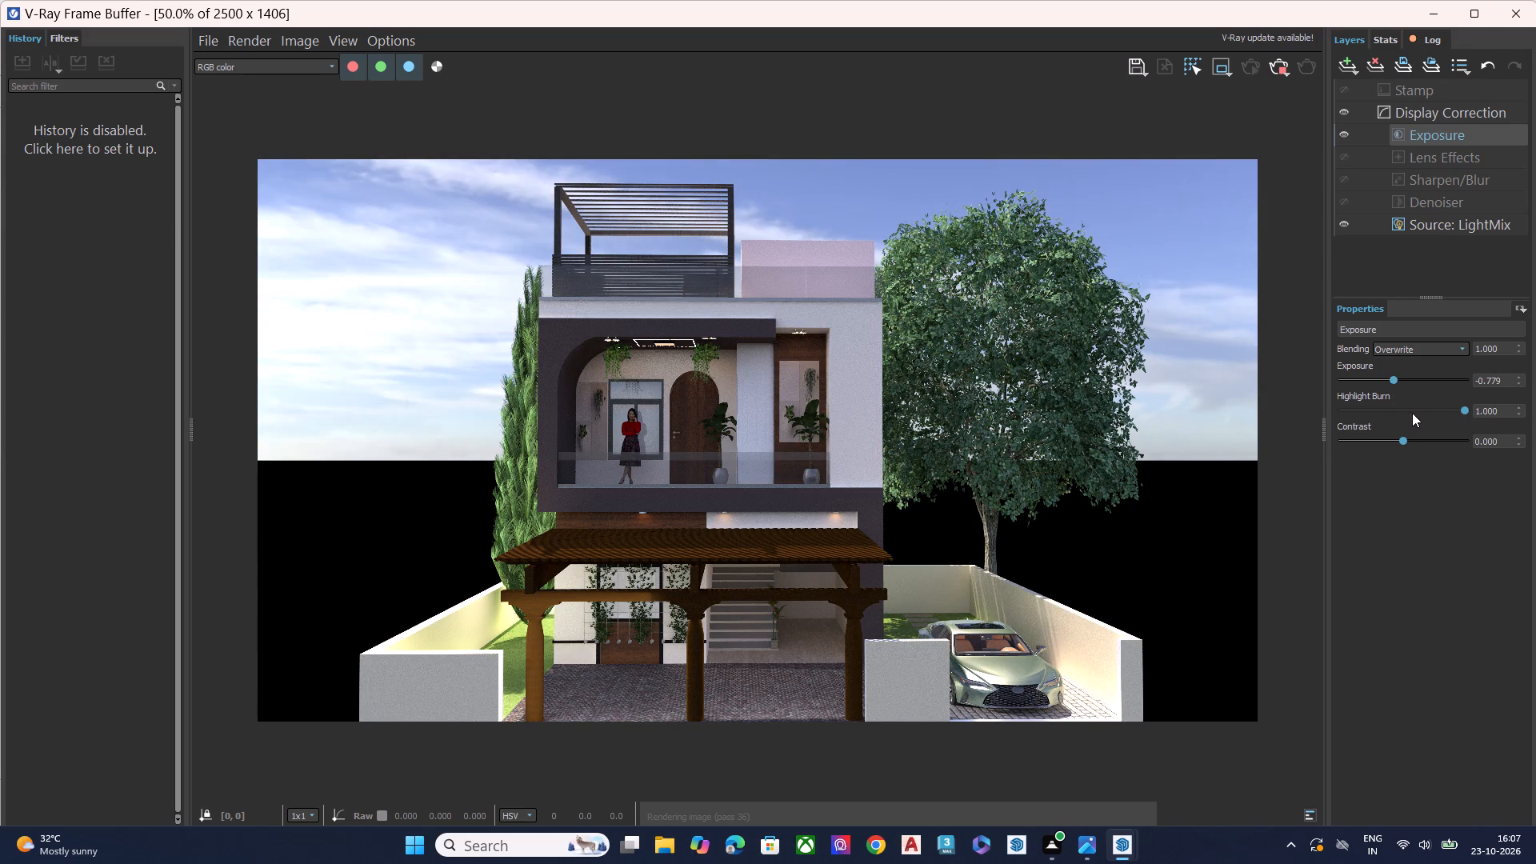
pyautogui.click(1410, 411)
pyautogui.click(1429, 410)
pyautogui.doubleClick(1449, 414)
pyautogui.moveTo(1436, 414); pyautogui.dragTo(1454, 416)
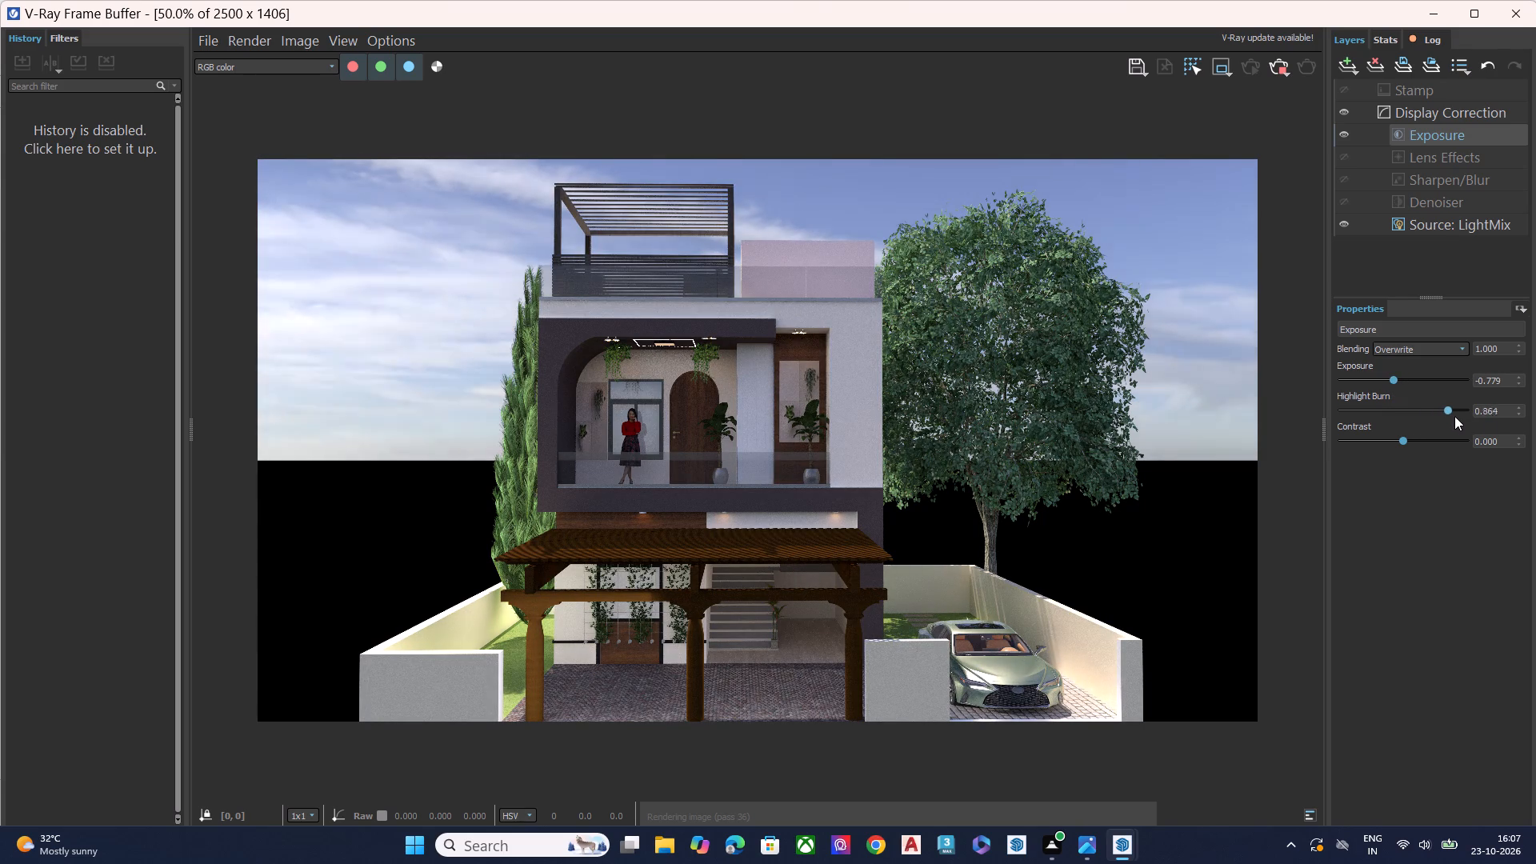
pyautogui.moveTo(1454, 416); pyautogui.dragTo(1445, 426)
# Lower the Exposure layer's contrast to -0.221.
pyautogui.moveTo(1410, 439); pyautogui.dragTo(1395, 454)
pyautogui.moveTo(1425, 446); pyautogui.dragTo(1395, 454, button='right')
pyautogui.moveTo(1395, 454); pyautogui.dragTo(1398, 453)
pyautogui.moveTo(1390, 437); pyautogui.dragTo(1404, 450)
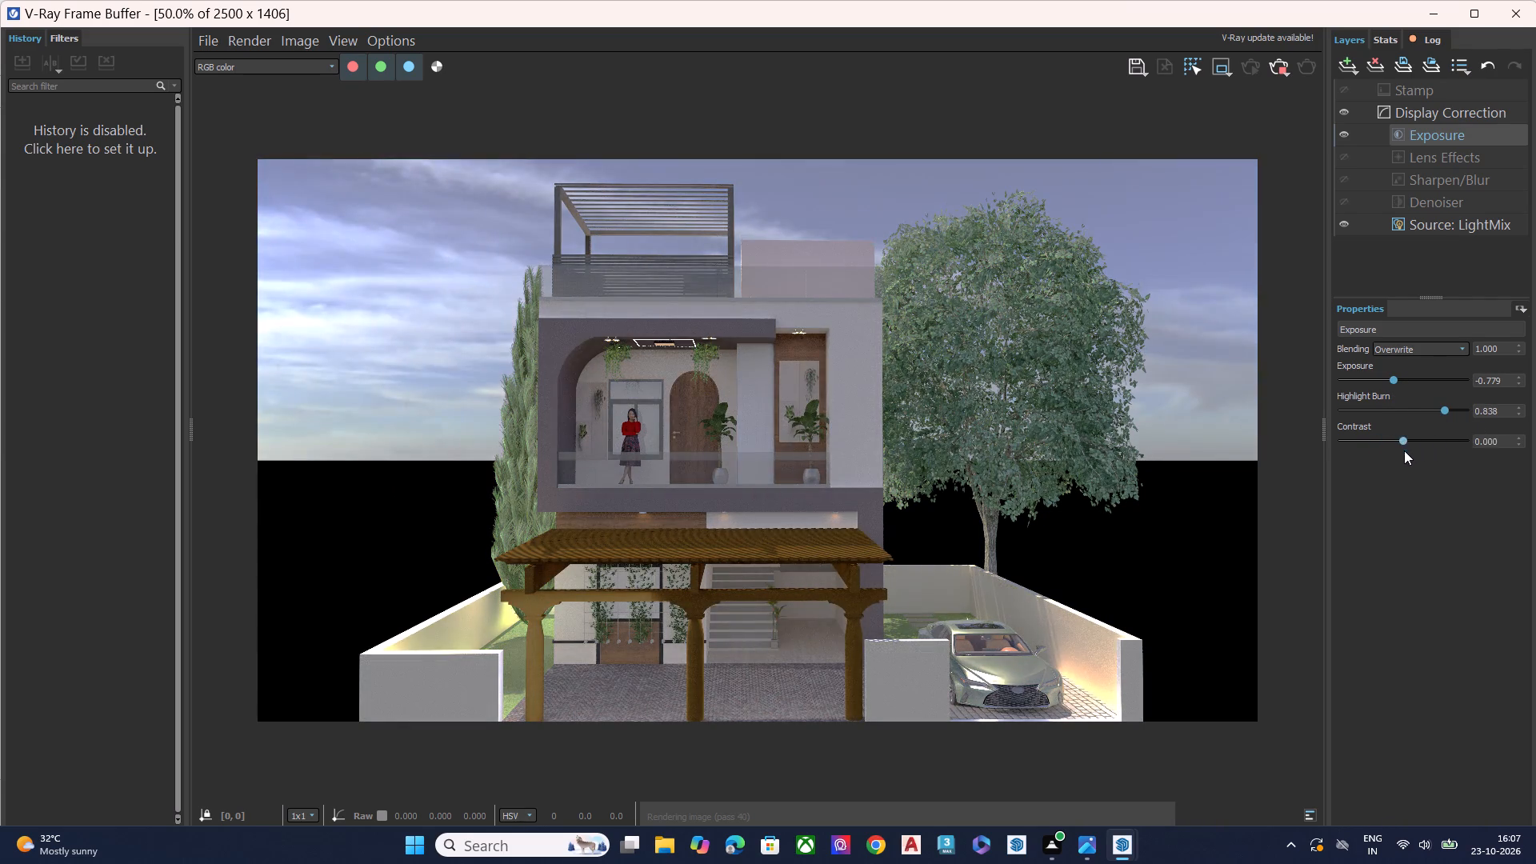
pyautogui.moveTo(1404, 450); pyautogui.dragTo(1390, 450)
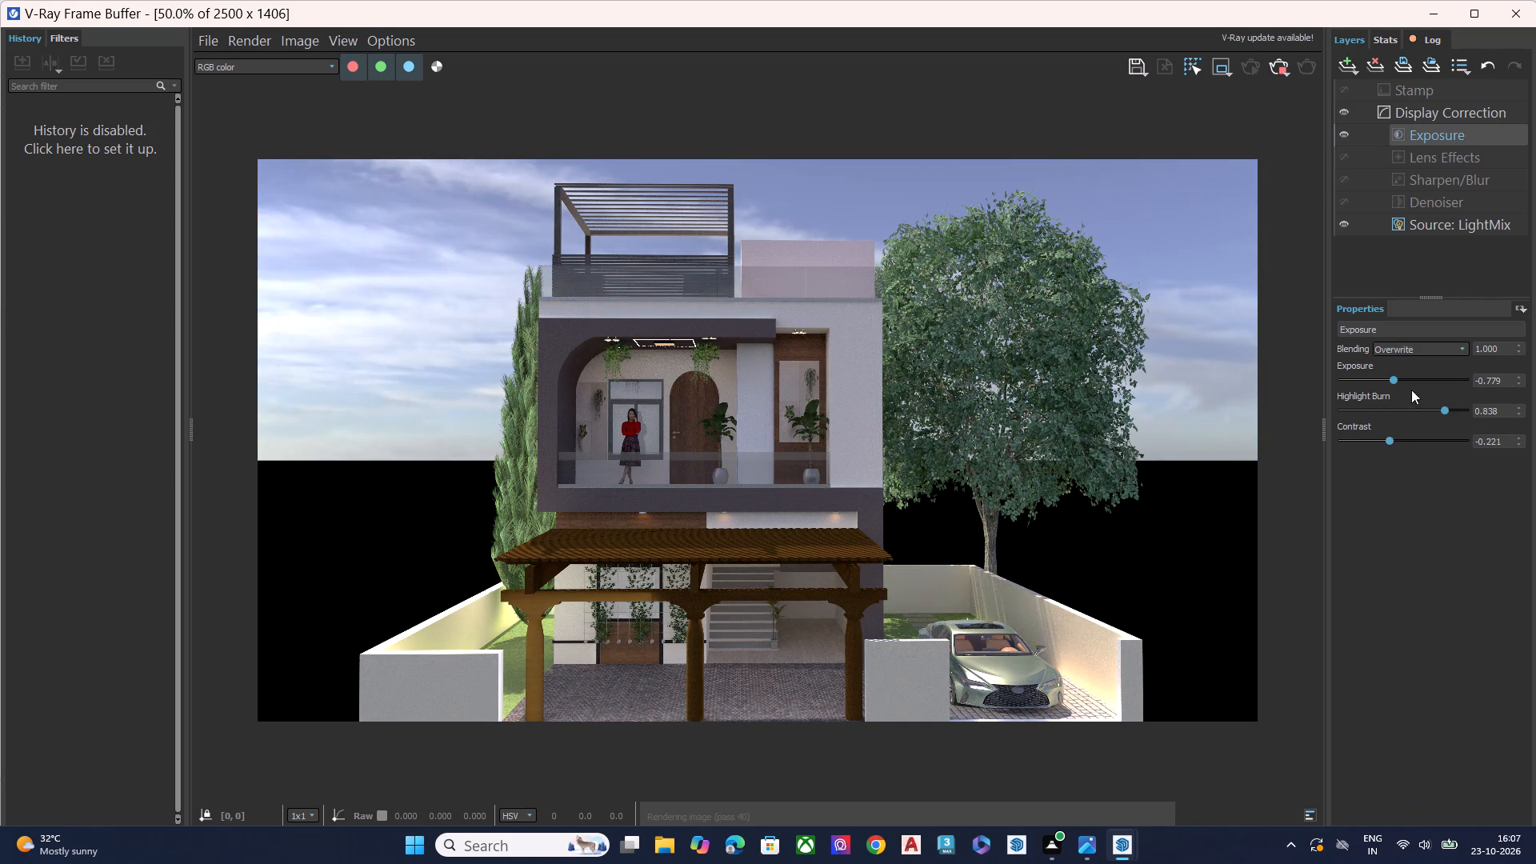
# Compare darker and brighter exposure on the render and set the Exposure layer's exposure to -0.390.
pyautogui.moveTo(1396, 379); pyautogui.dragTo(1387, 387)
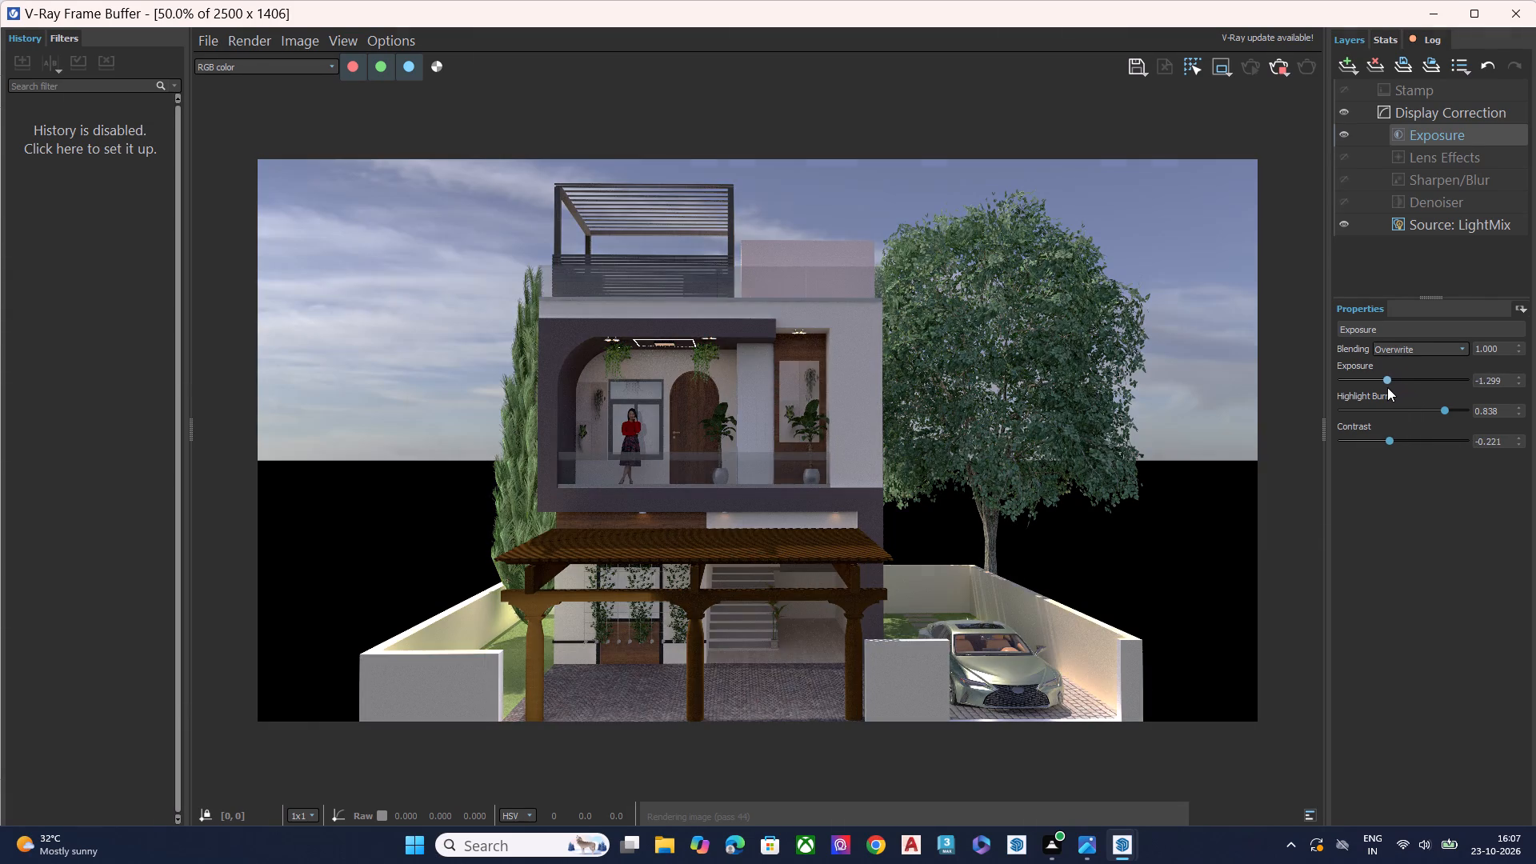
pyautogui.moveTo(1387, 387); pyautogui.dragTo(1398, 393)
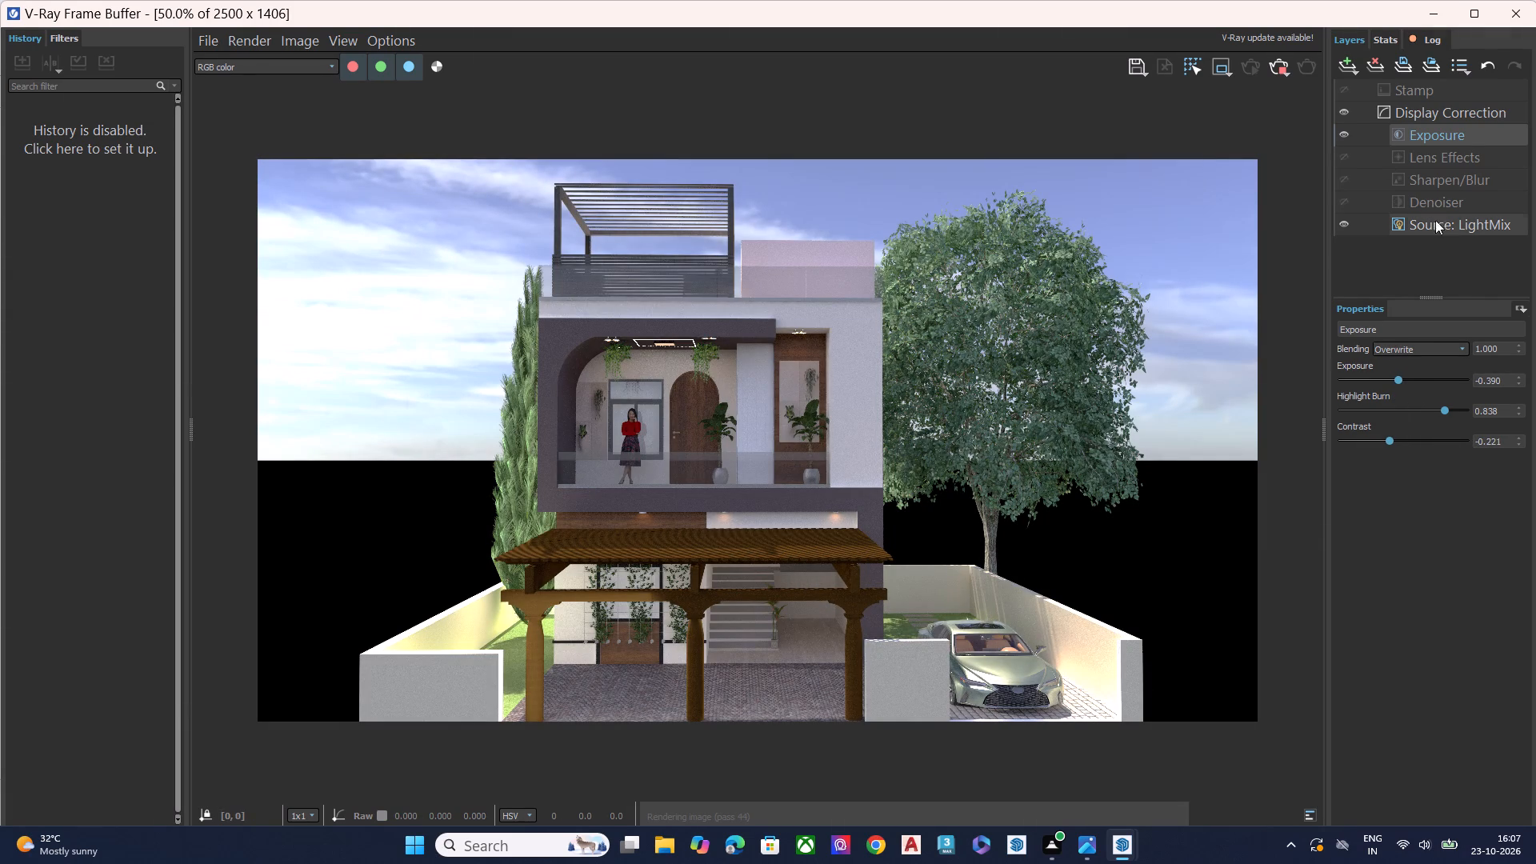
# Select the LightMix source layer, stop the running render and close the V-Ray Frame Buffer.
pyautogui.click(1438, 226)
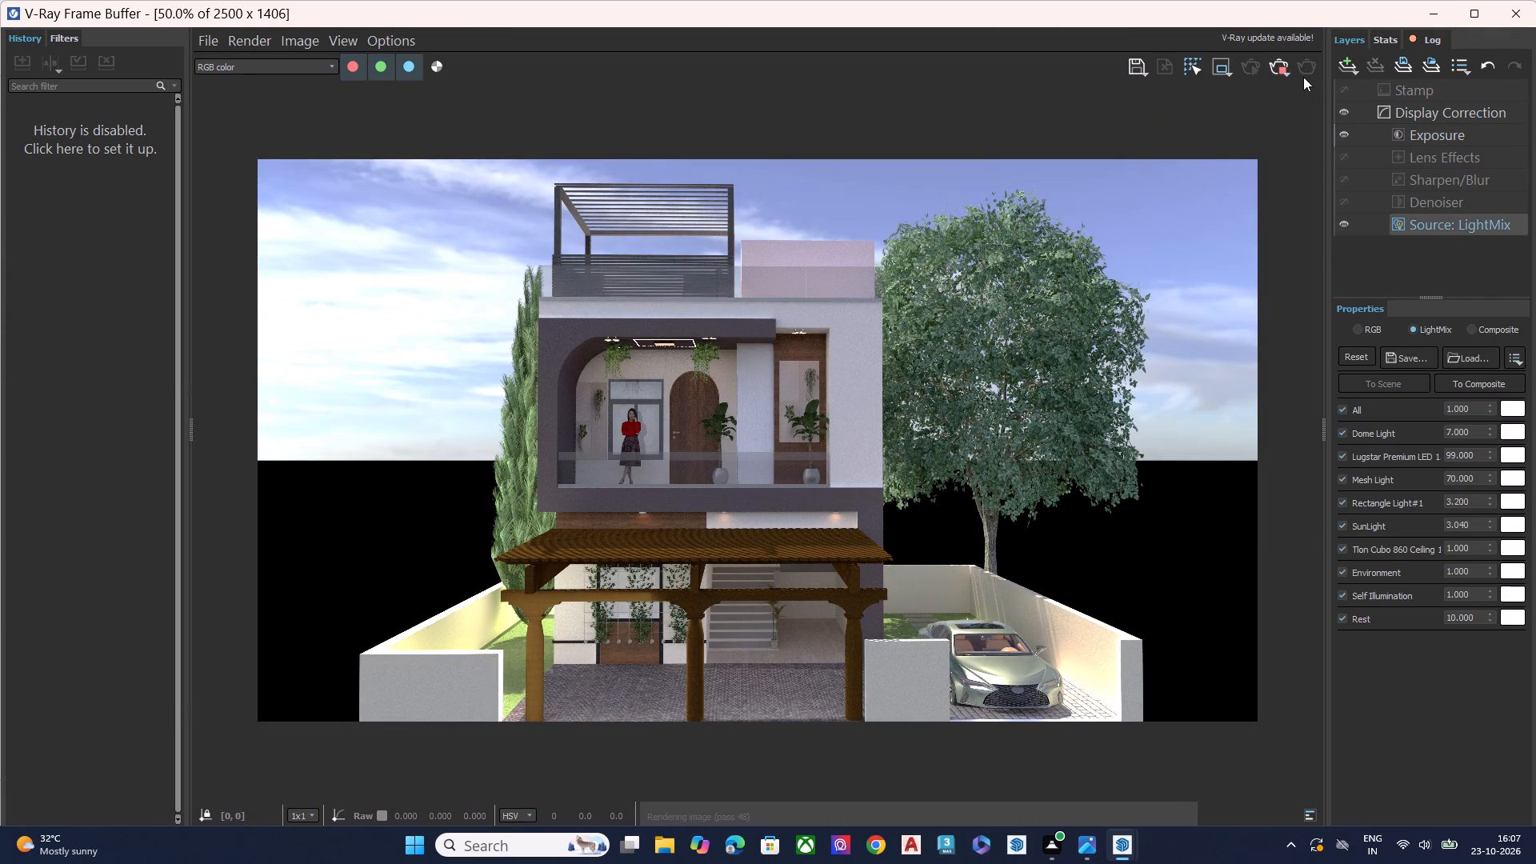
pyautogui.click(1285, 66)
pyautogui.click(1511, 17)
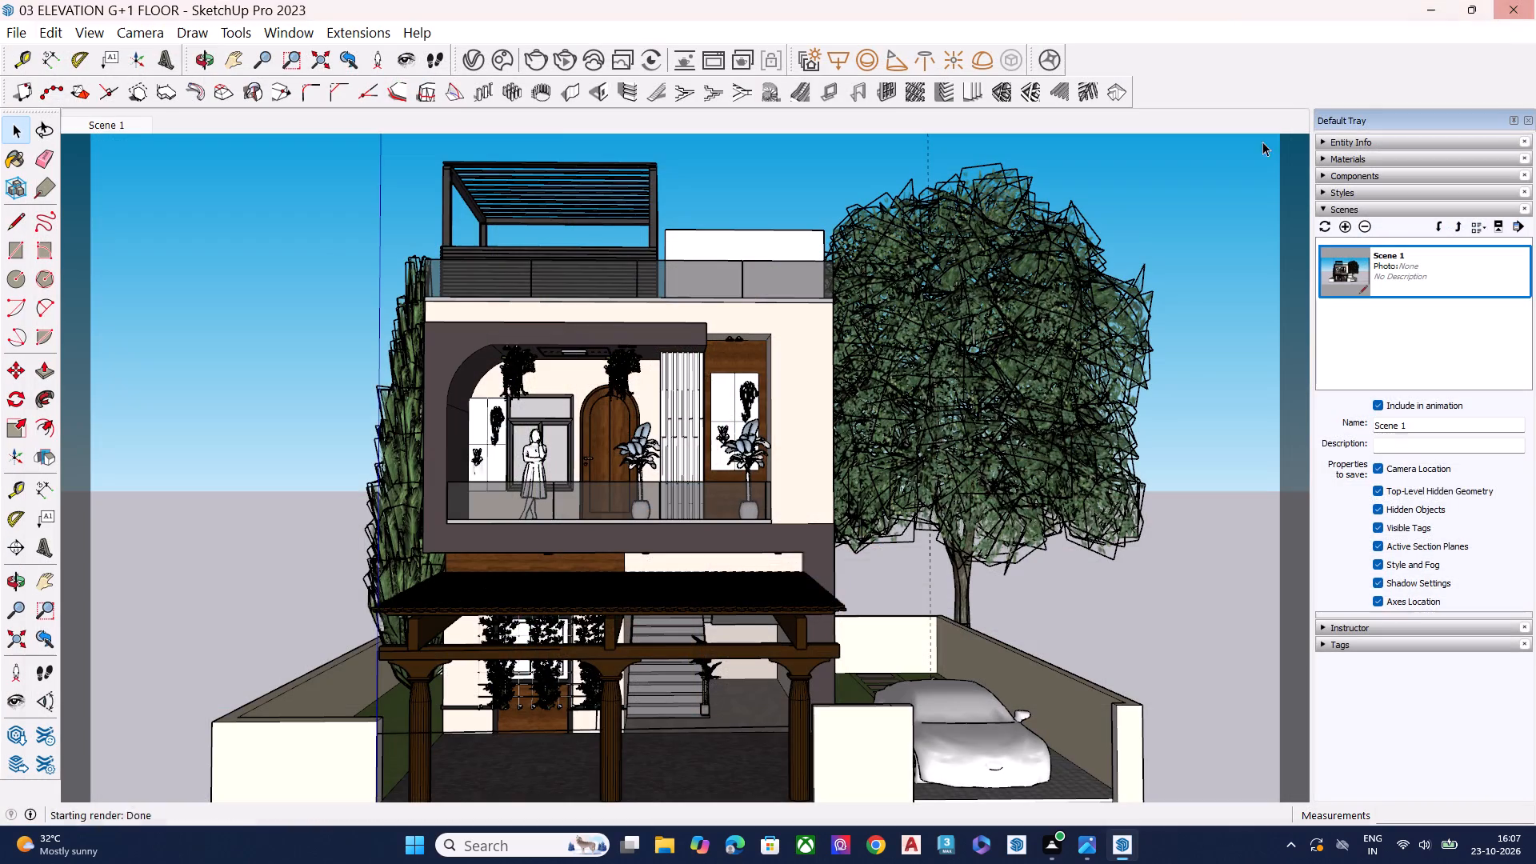
# Enable the NVIDIA AI denoiser in the V-Ray render settings.
pyautogui.click(478, 64)
pyautogui.click(811, 74)
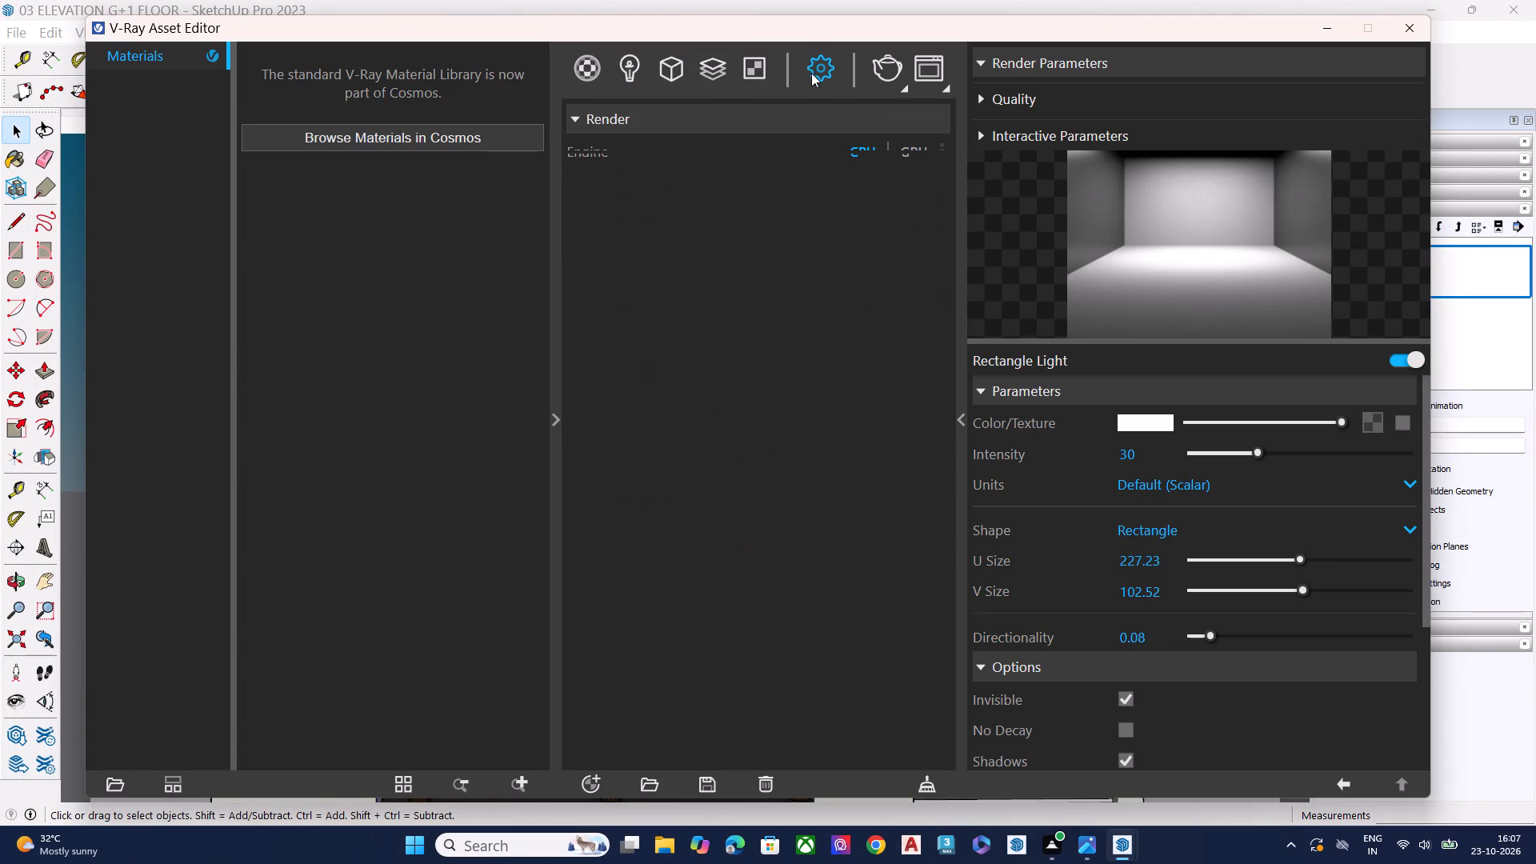
pyautogui.click(927, 258)
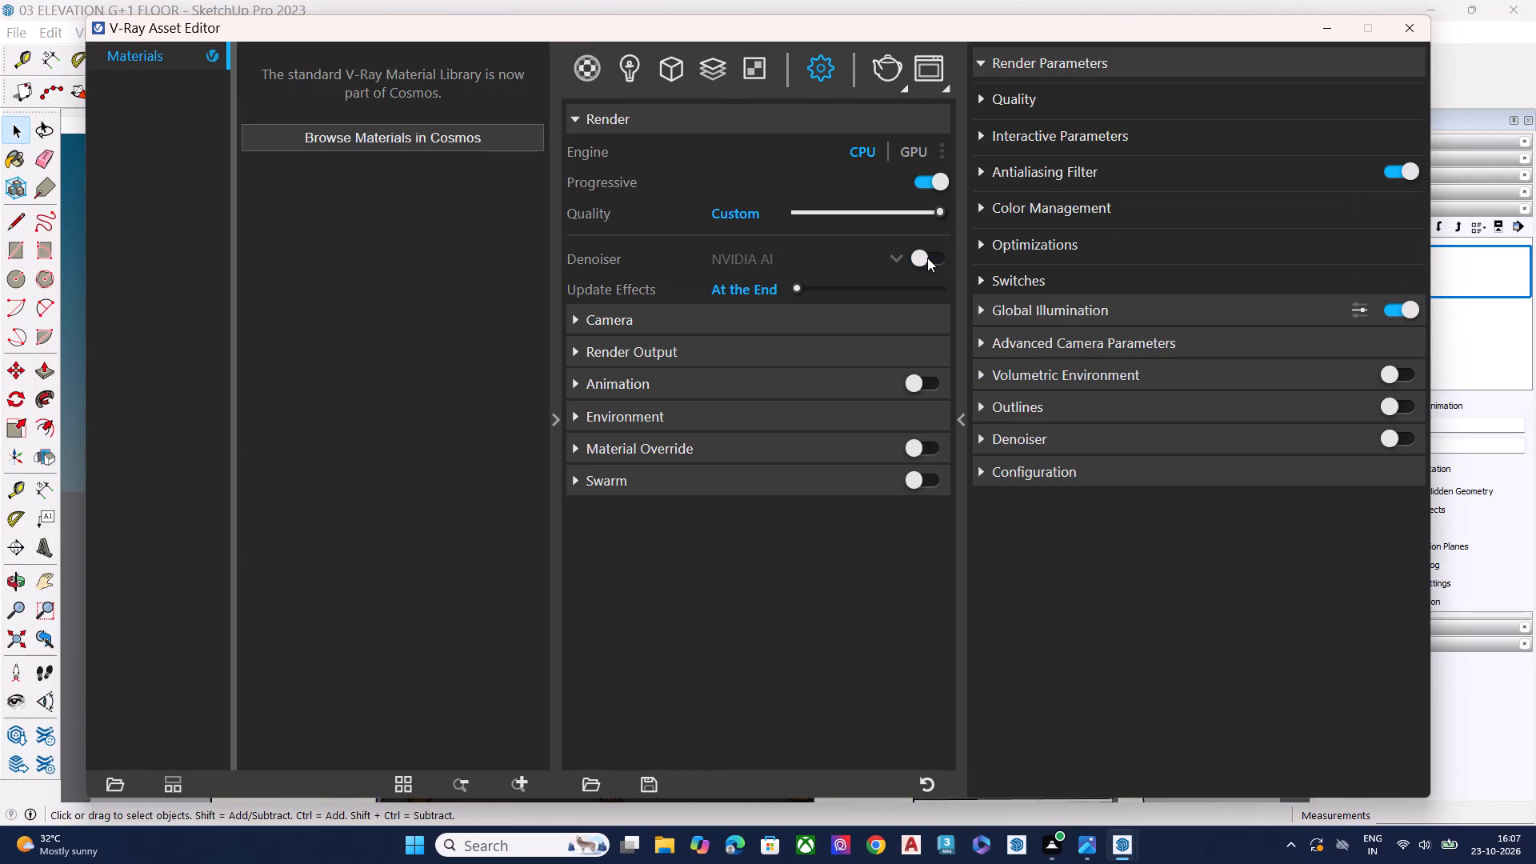
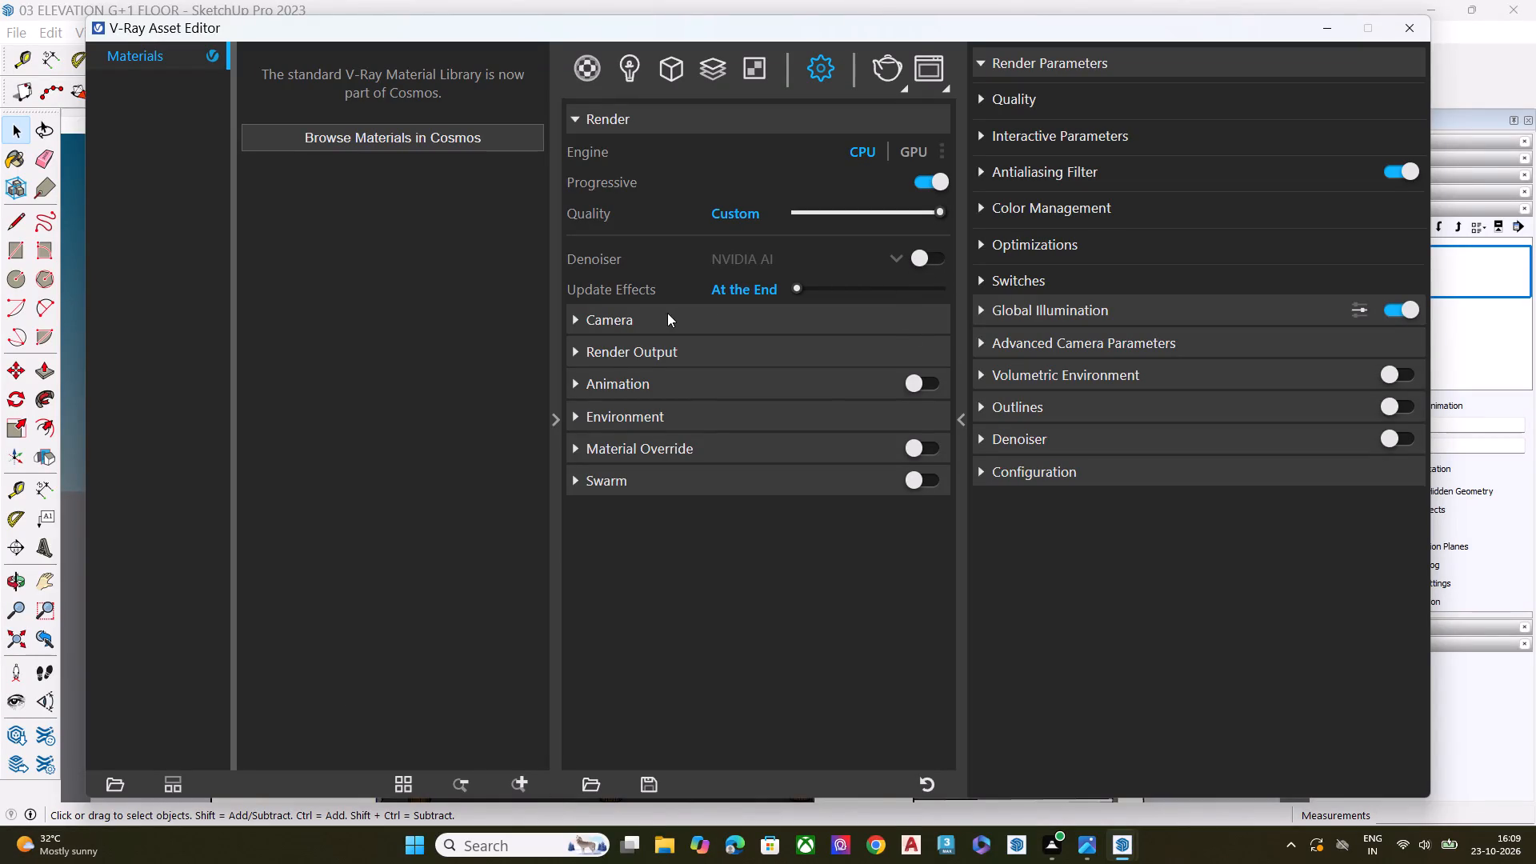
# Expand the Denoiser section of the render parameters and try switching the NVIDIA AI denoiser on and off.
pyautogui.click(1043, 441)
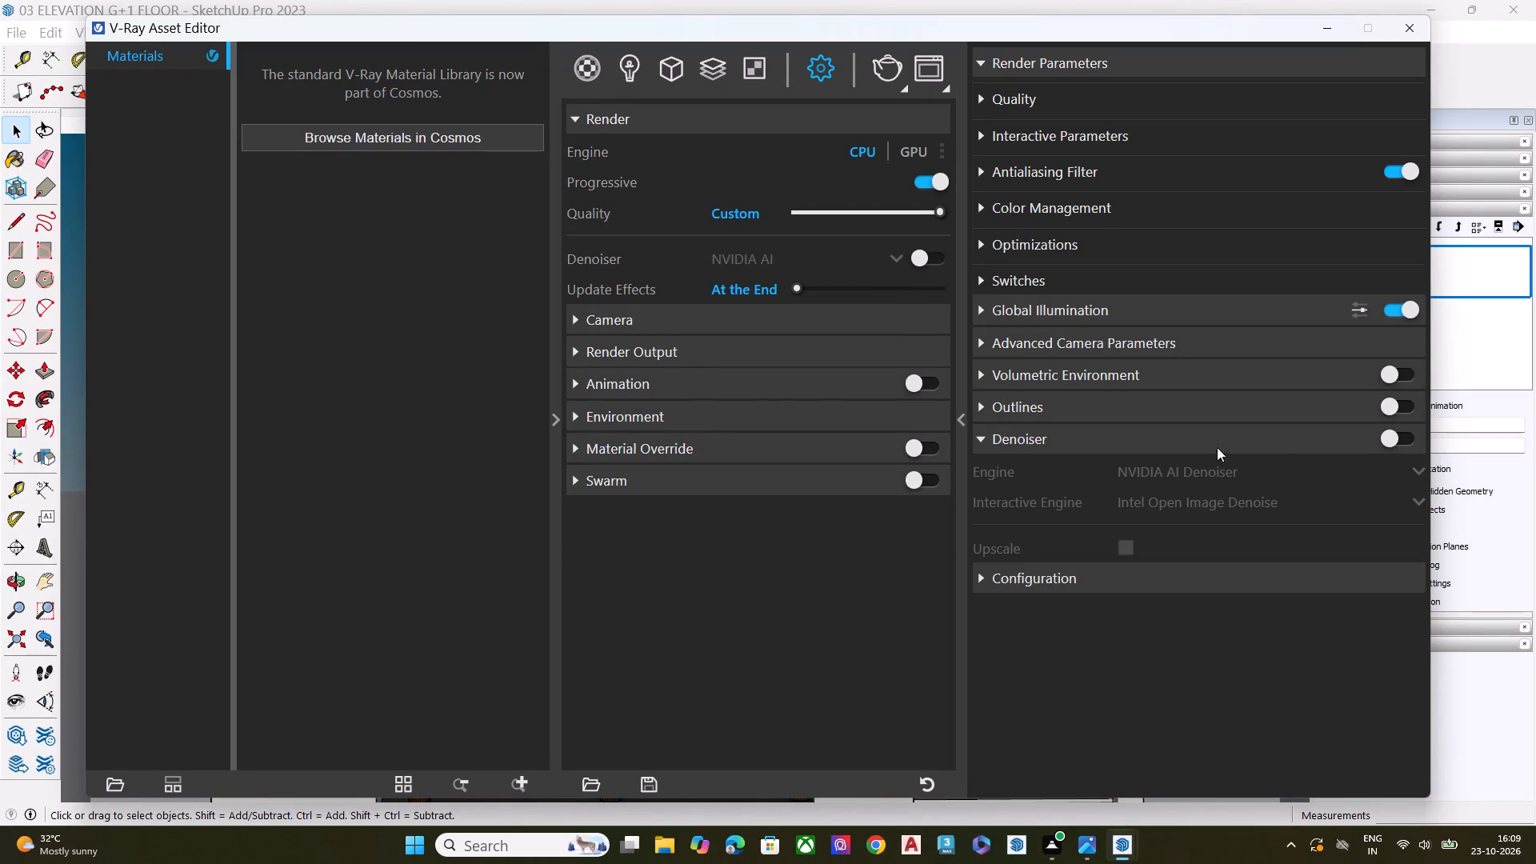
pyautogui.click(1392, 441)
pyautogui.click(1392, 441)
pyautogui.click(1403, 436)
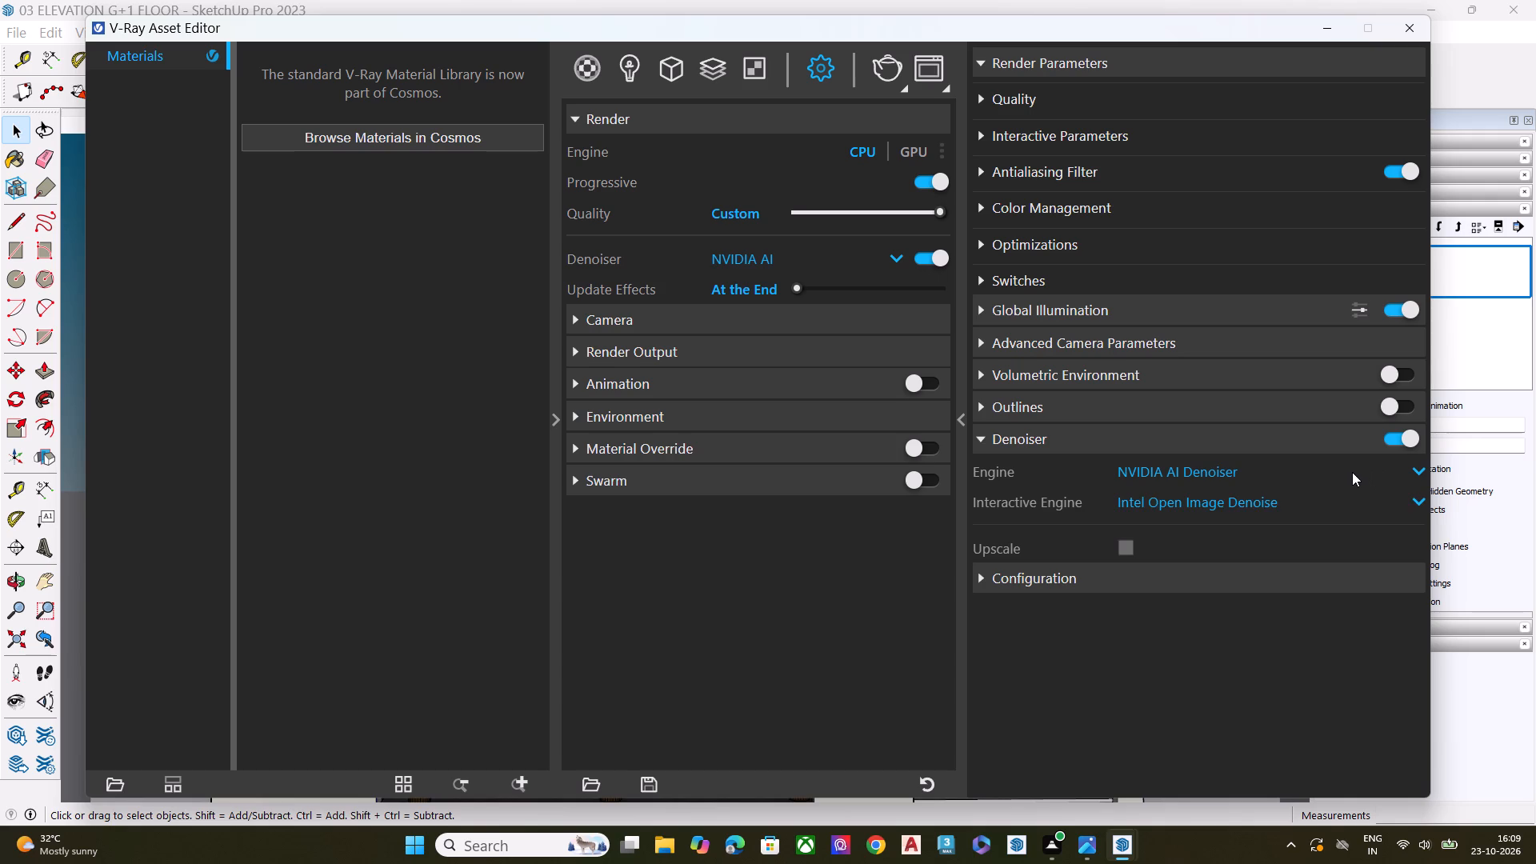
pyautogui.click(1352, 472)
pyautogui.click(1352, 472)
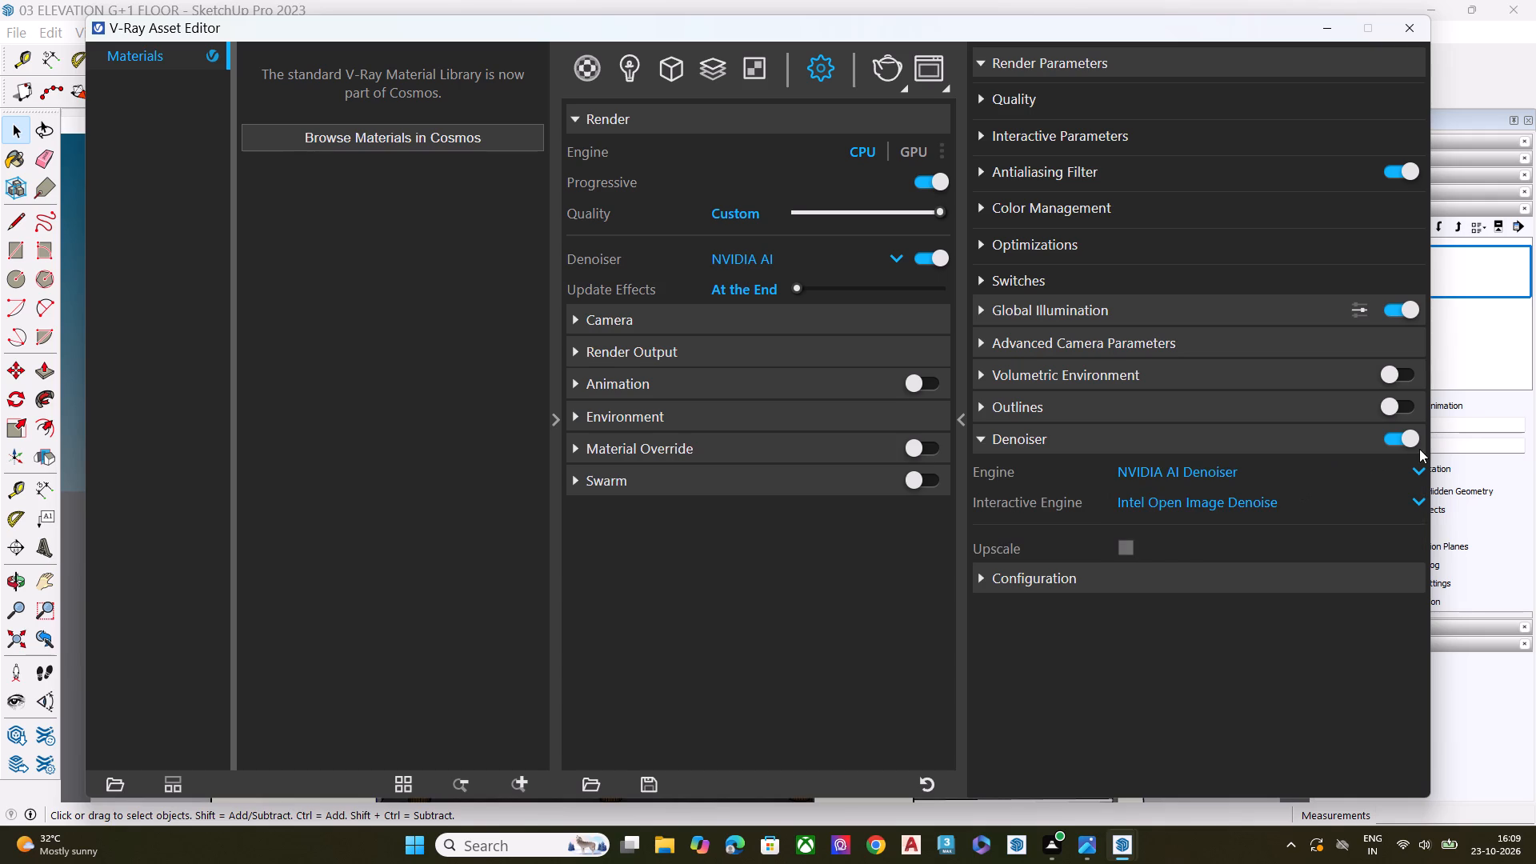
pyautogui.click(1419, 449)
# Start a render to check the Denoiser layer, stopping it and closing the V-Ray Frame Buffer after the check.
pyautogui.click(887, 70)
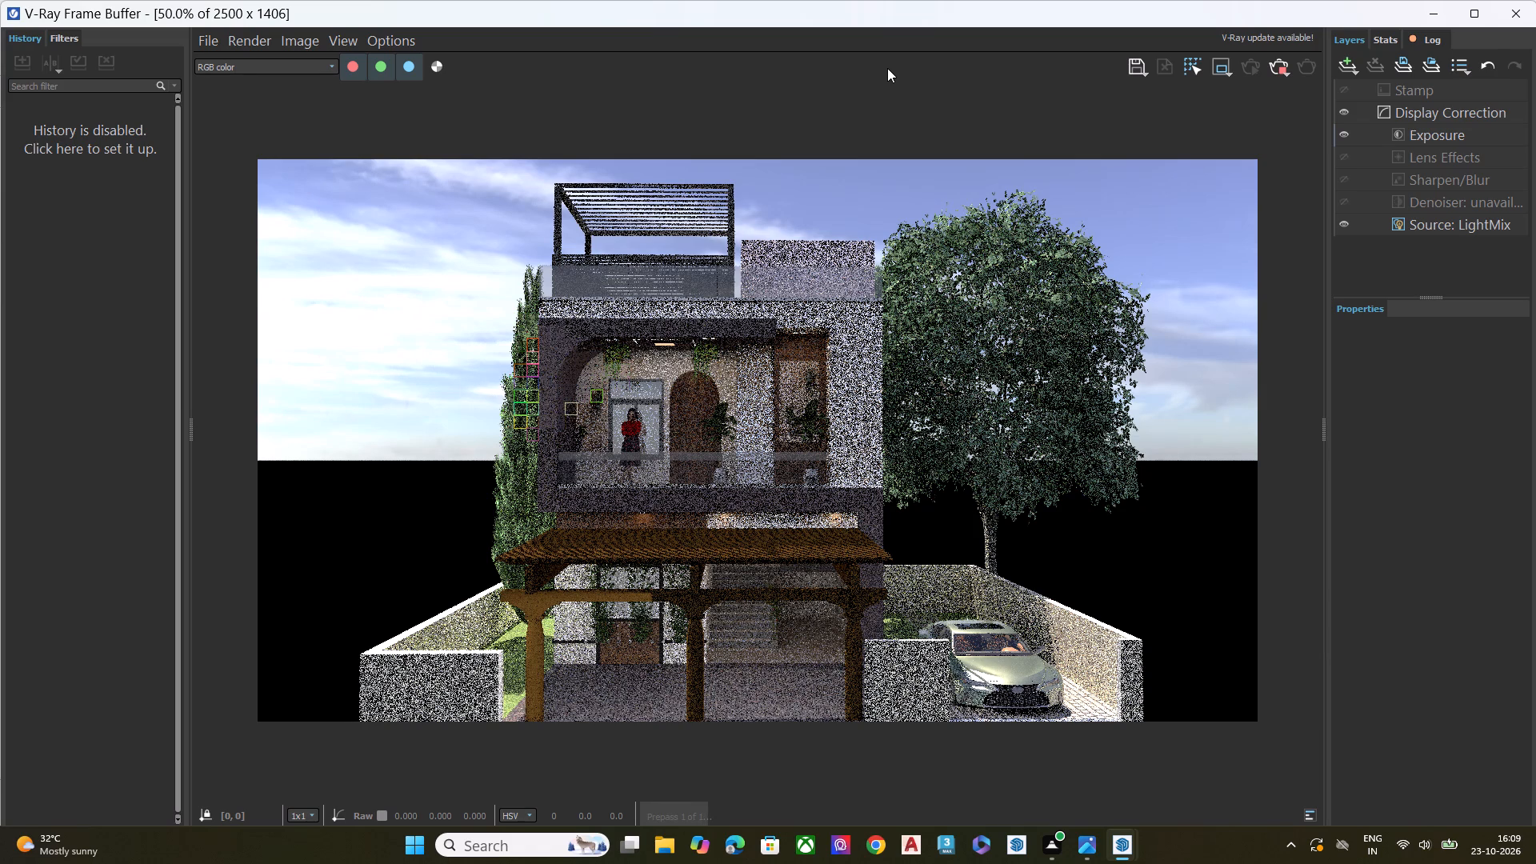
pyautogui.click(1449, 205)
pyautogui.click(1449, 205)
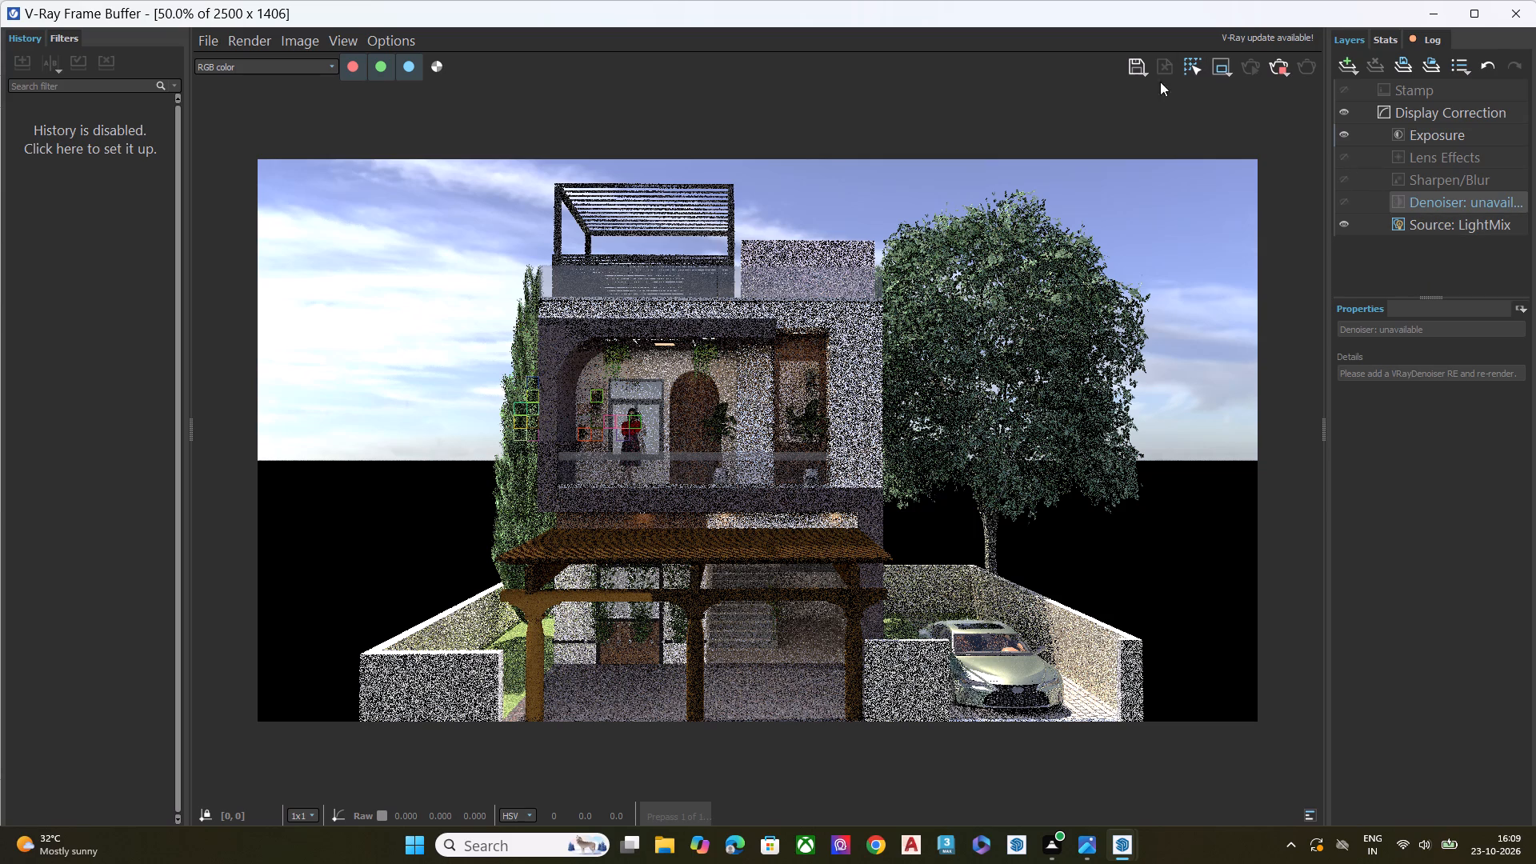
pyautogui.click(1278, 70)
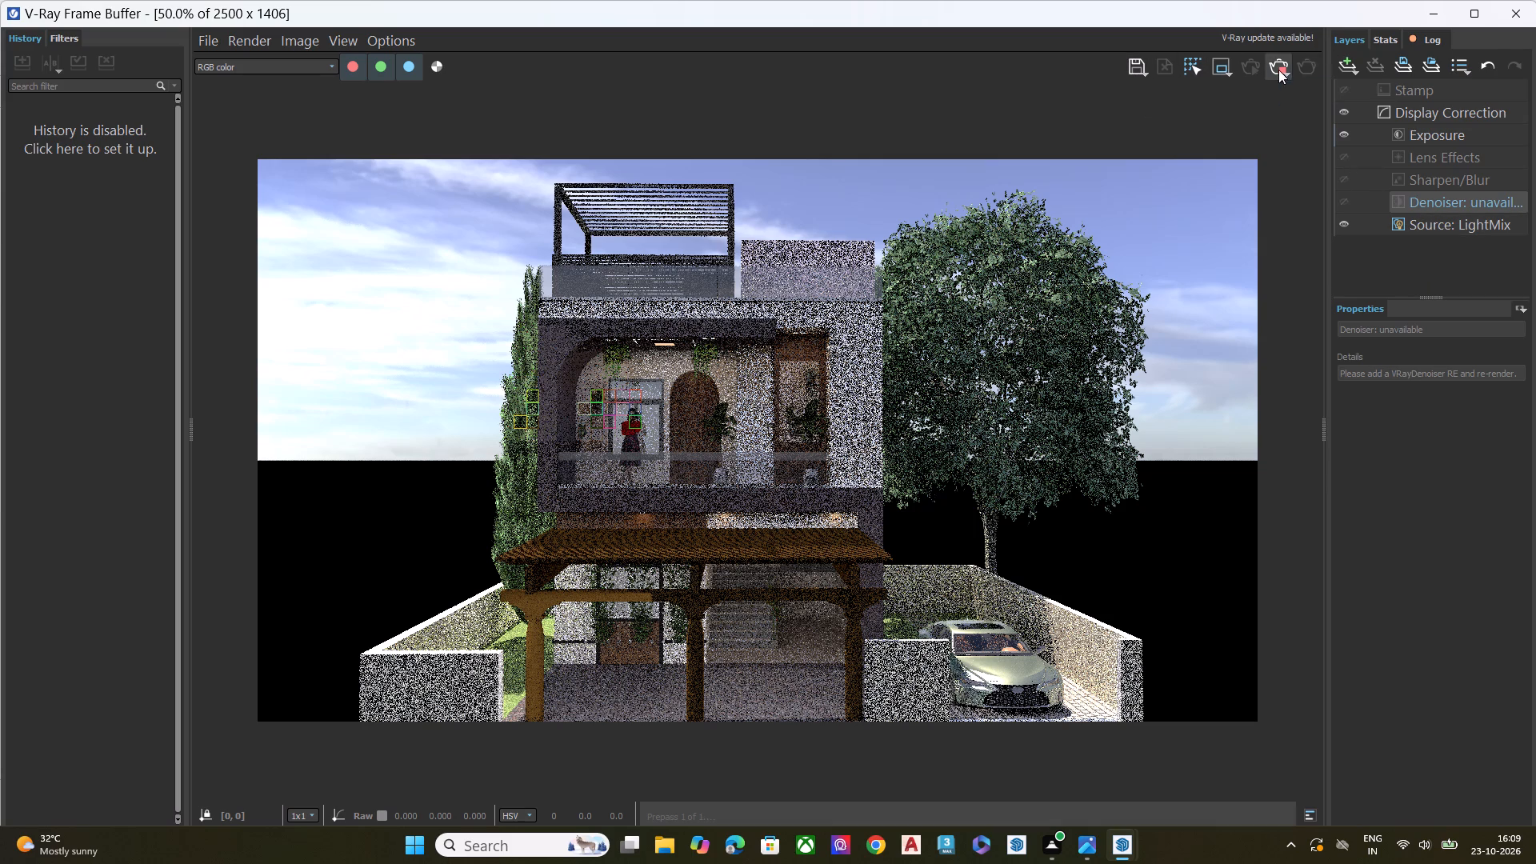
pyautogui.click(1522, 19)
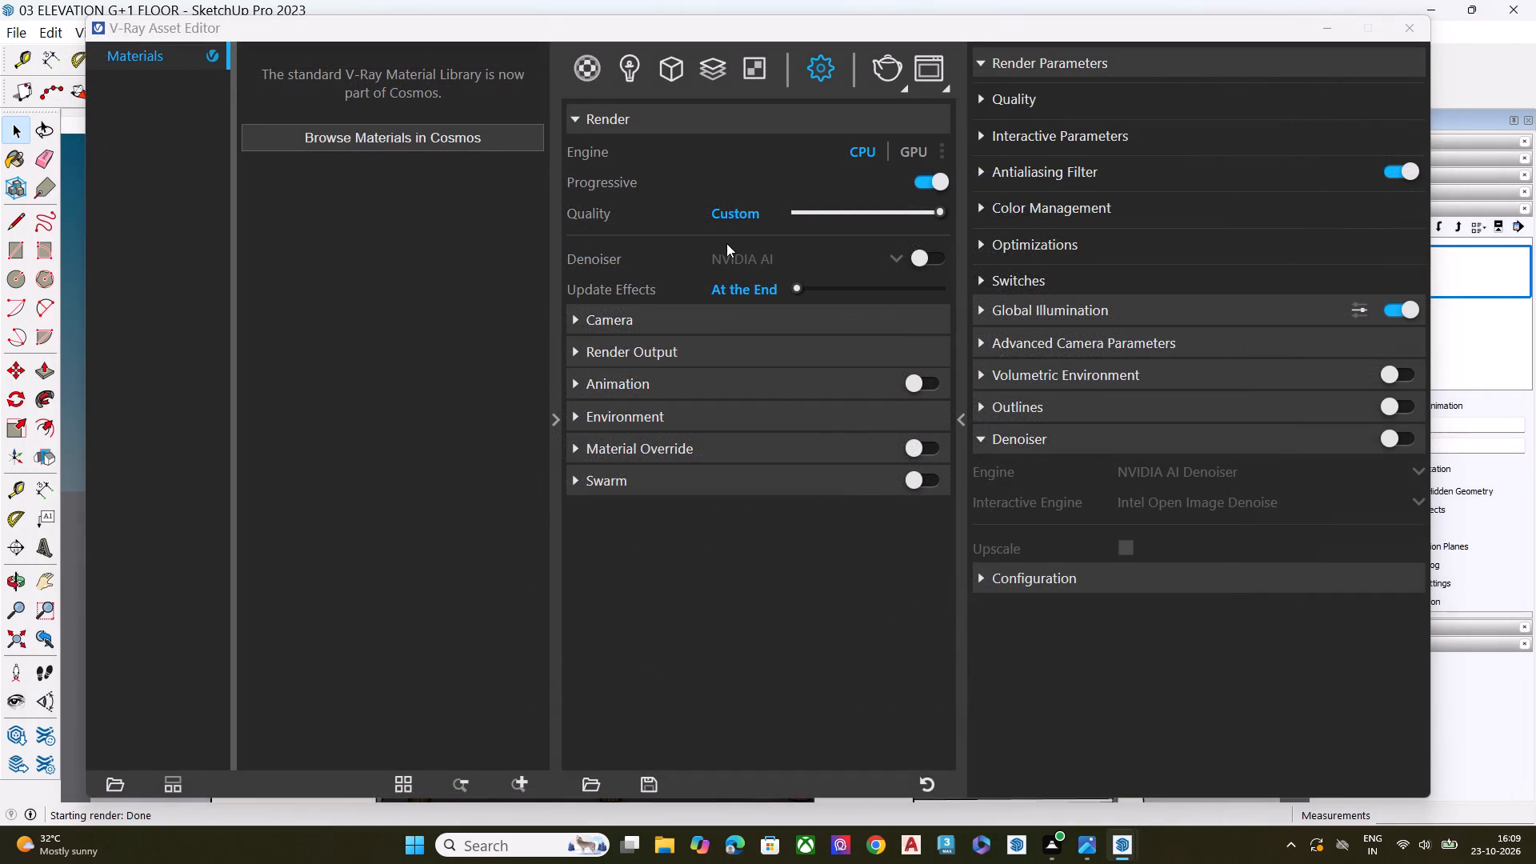
# Enable the denoiser in the V-Ray render settings, keeping NVIDIA AI as its engine.
pyautogui.click(924, 258)
pyautogui.click(870, 259)
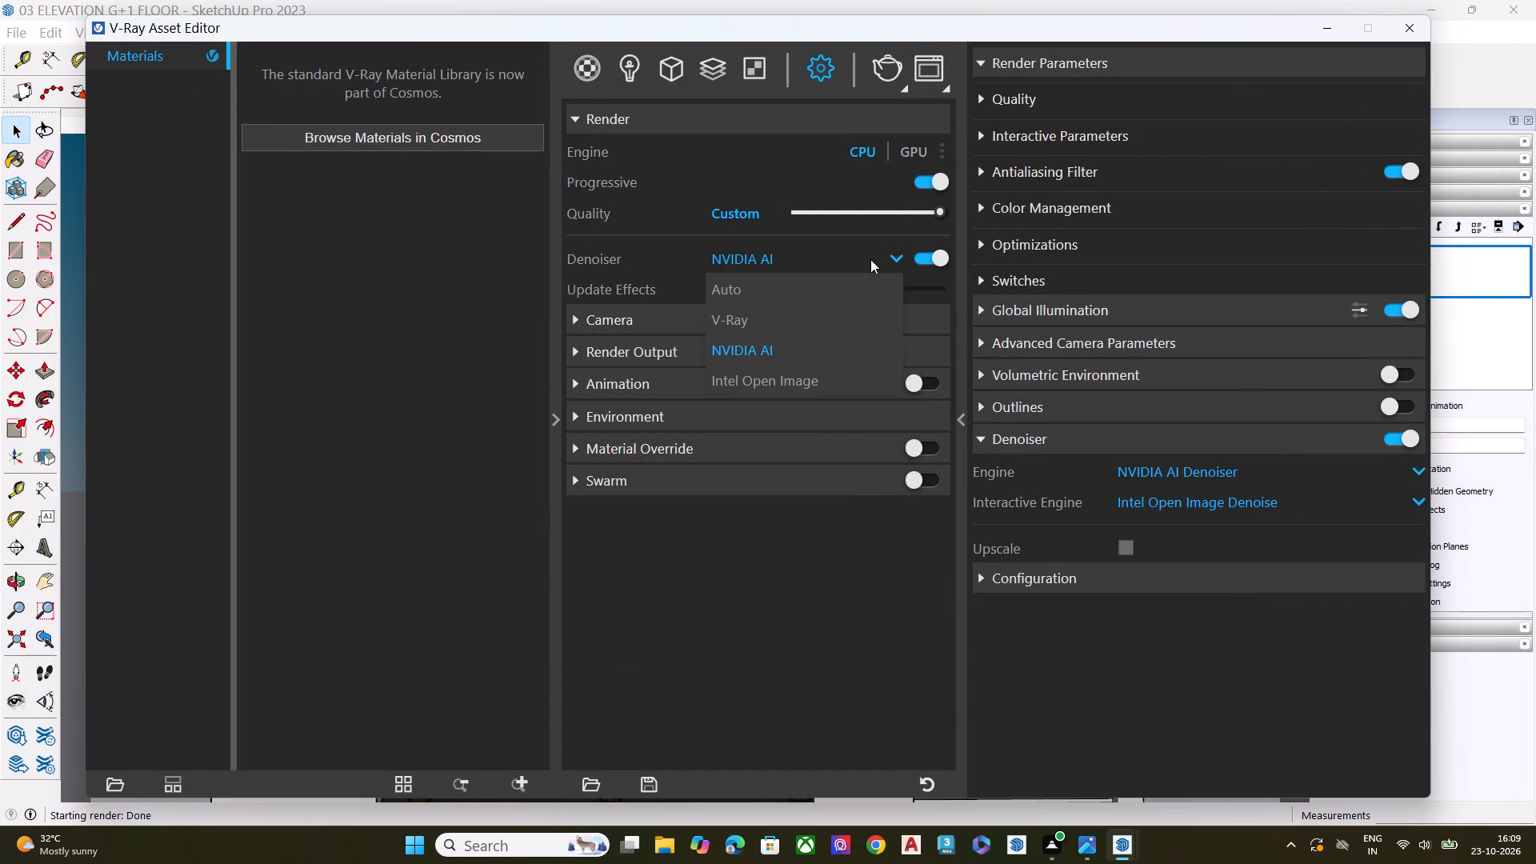
pyautogui.click(870, 259)
# Start a new V-Ray render of the front elevation with the denoiser enabled.
pyautogui.click(894, 66)
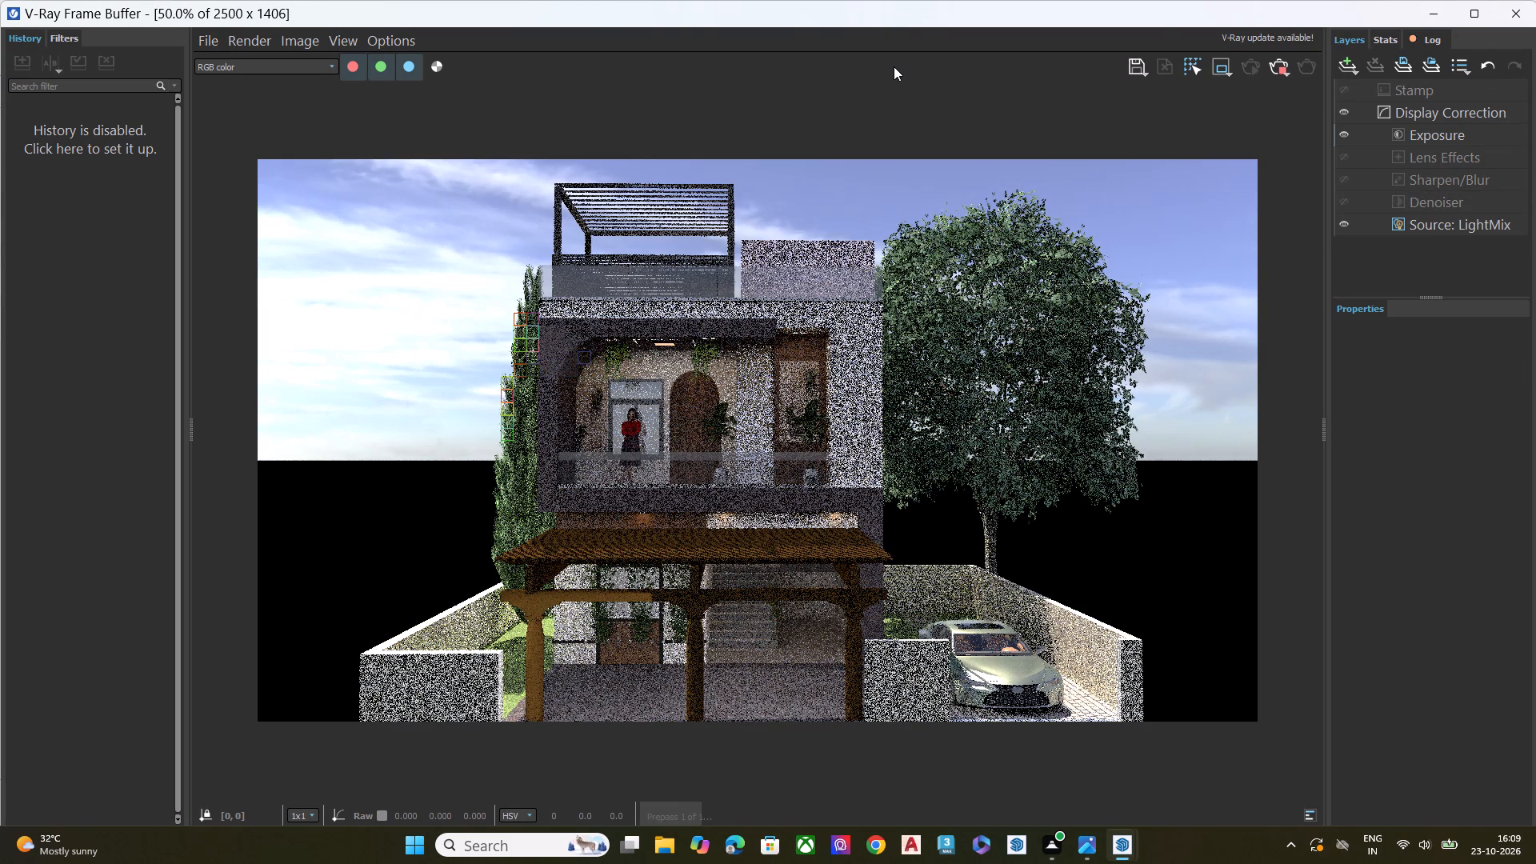
pyautogui.scroll(-2, 758, 475)
pyautogui.scroll(2, 724, 482)
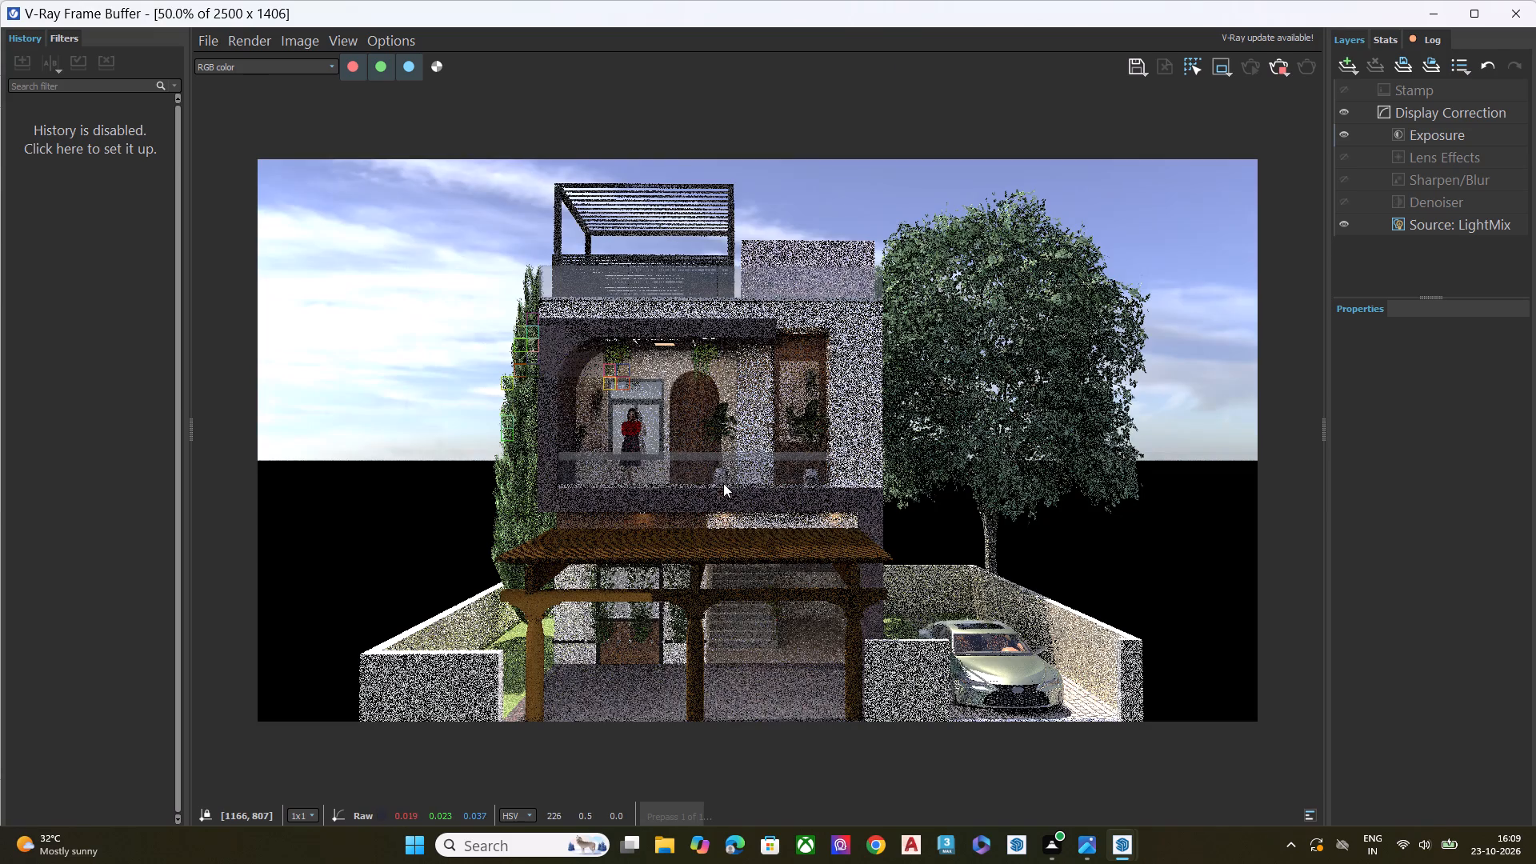
pyautogui.scroll(1, 725, 482)
pyautogui.scroll(-1, 725, 482)
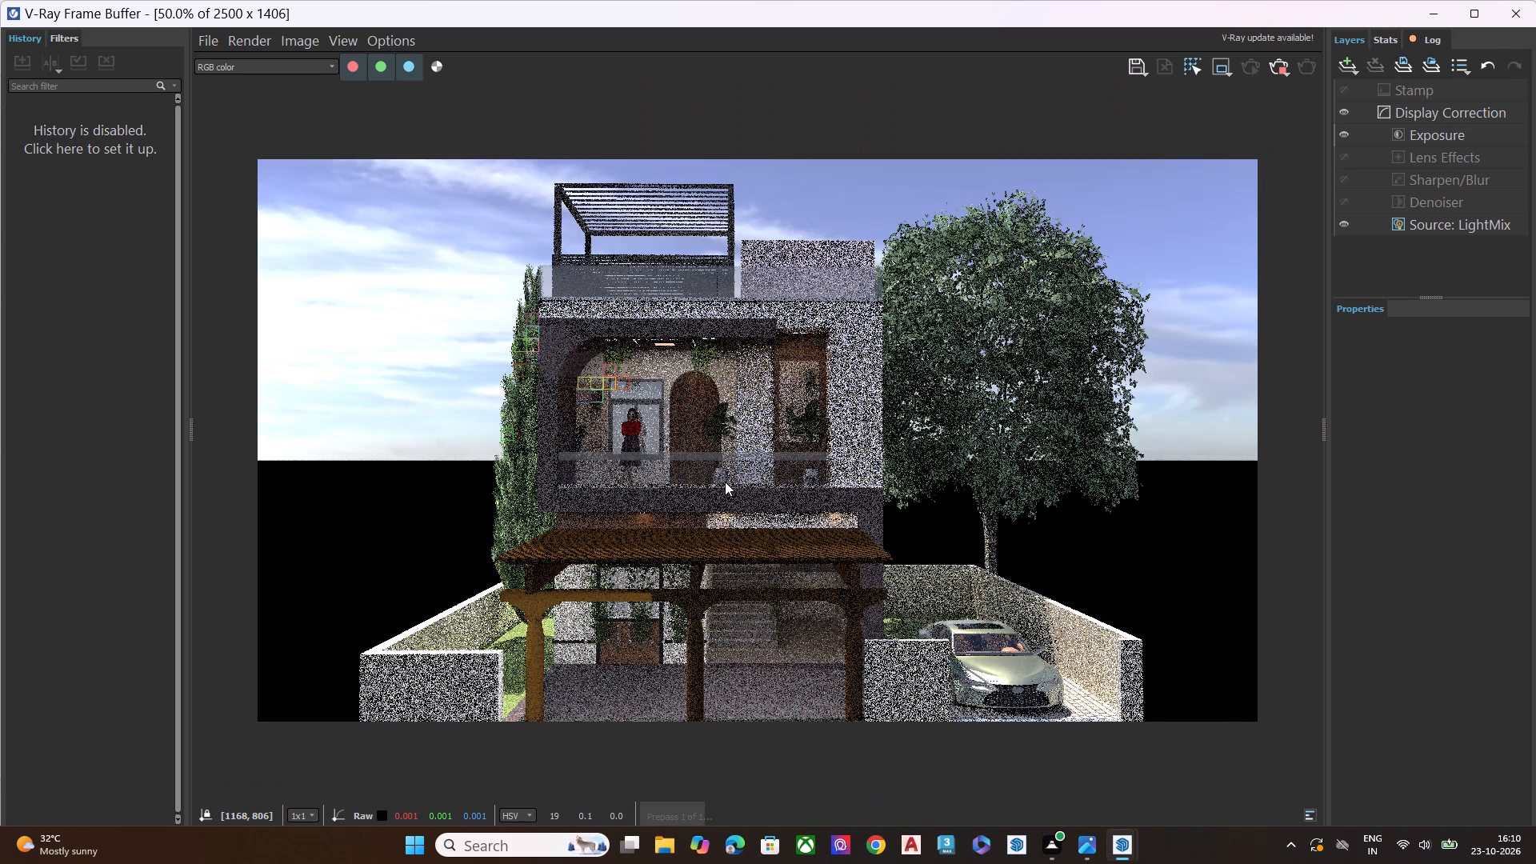
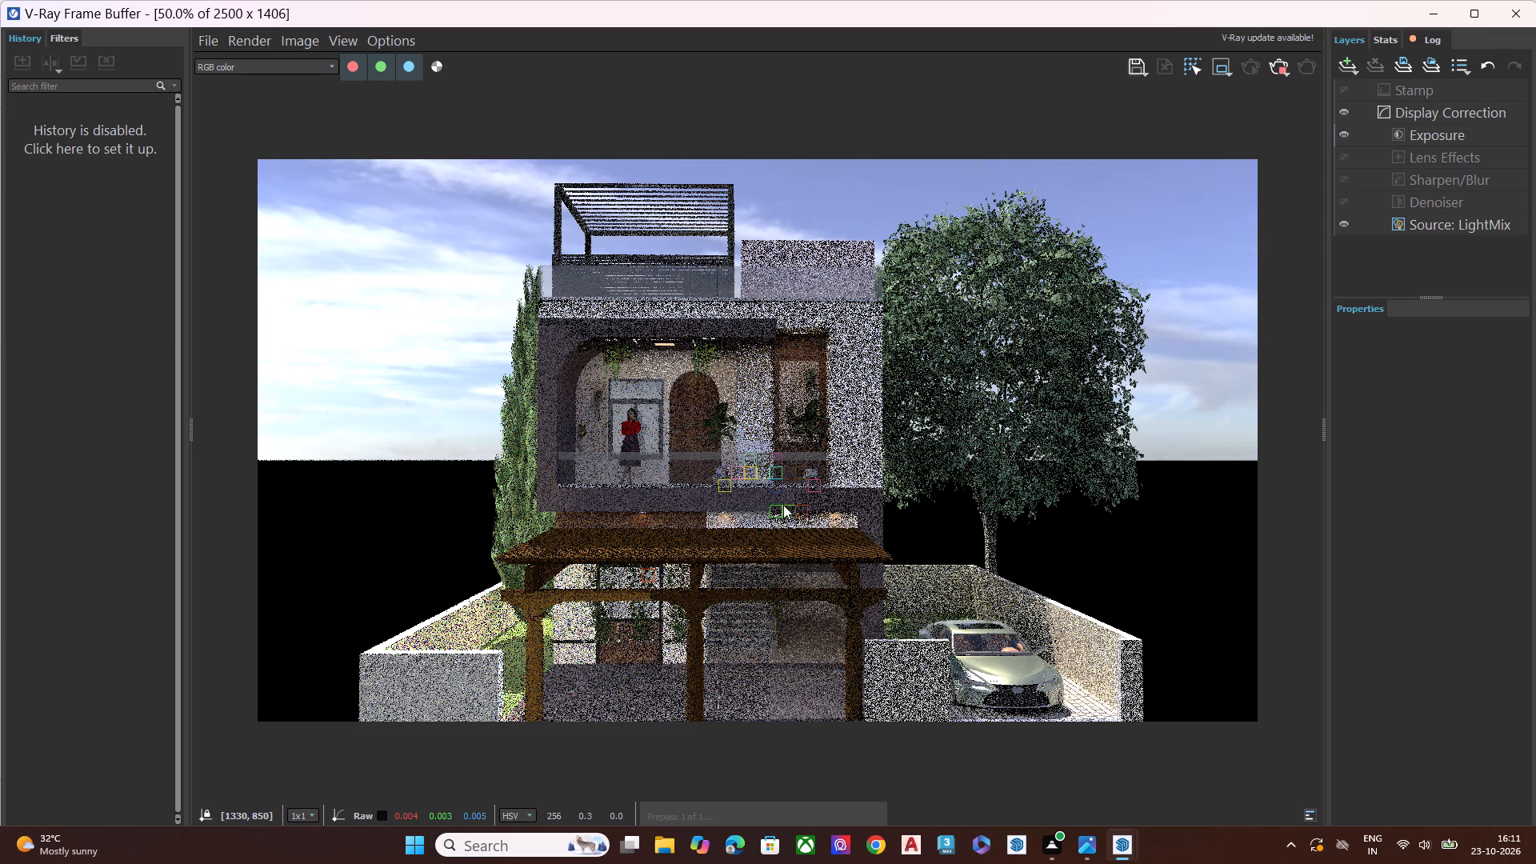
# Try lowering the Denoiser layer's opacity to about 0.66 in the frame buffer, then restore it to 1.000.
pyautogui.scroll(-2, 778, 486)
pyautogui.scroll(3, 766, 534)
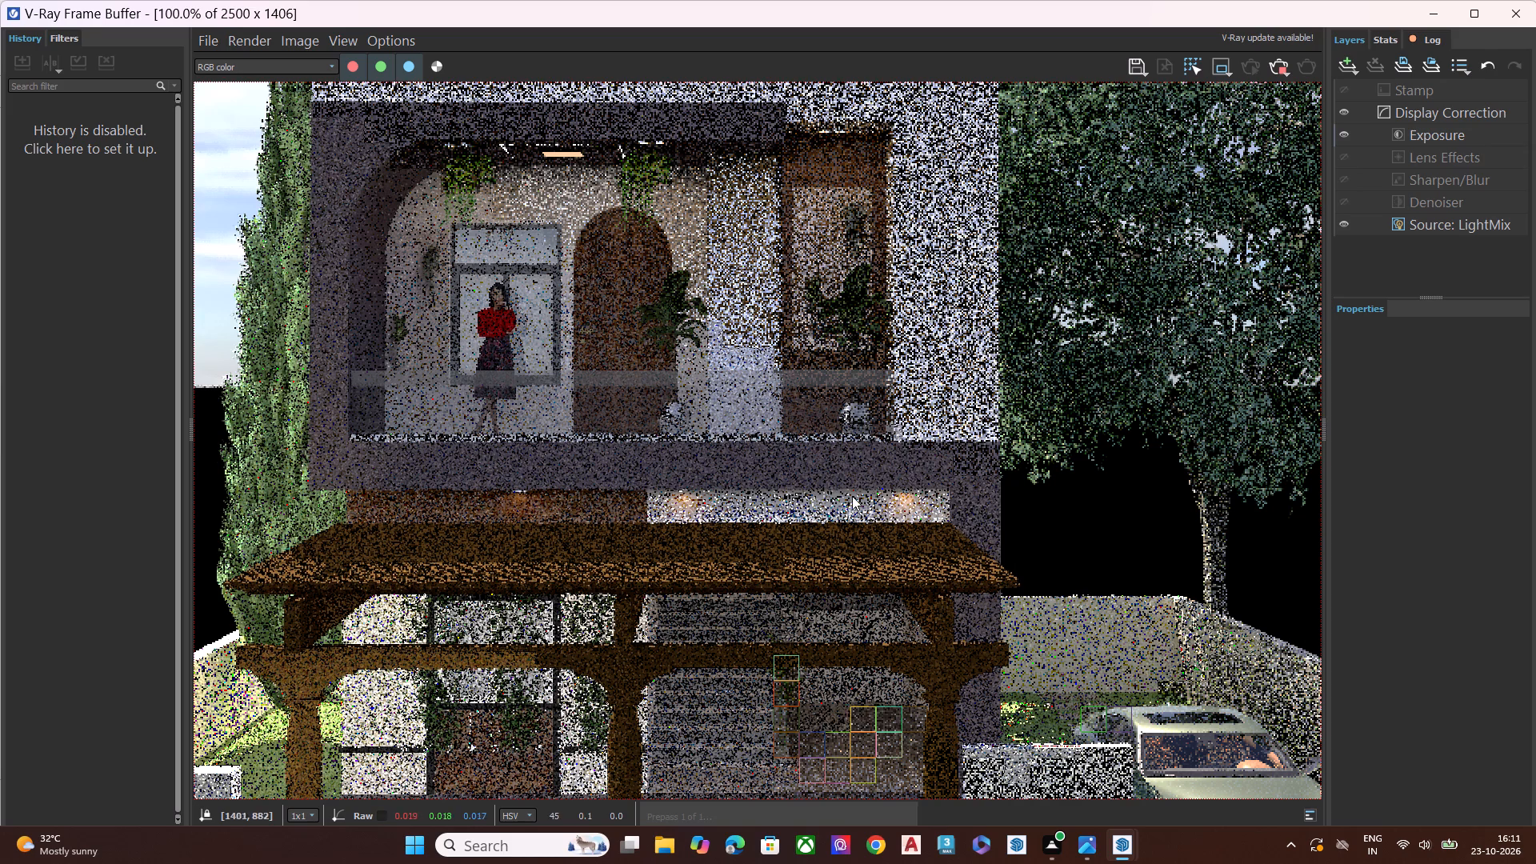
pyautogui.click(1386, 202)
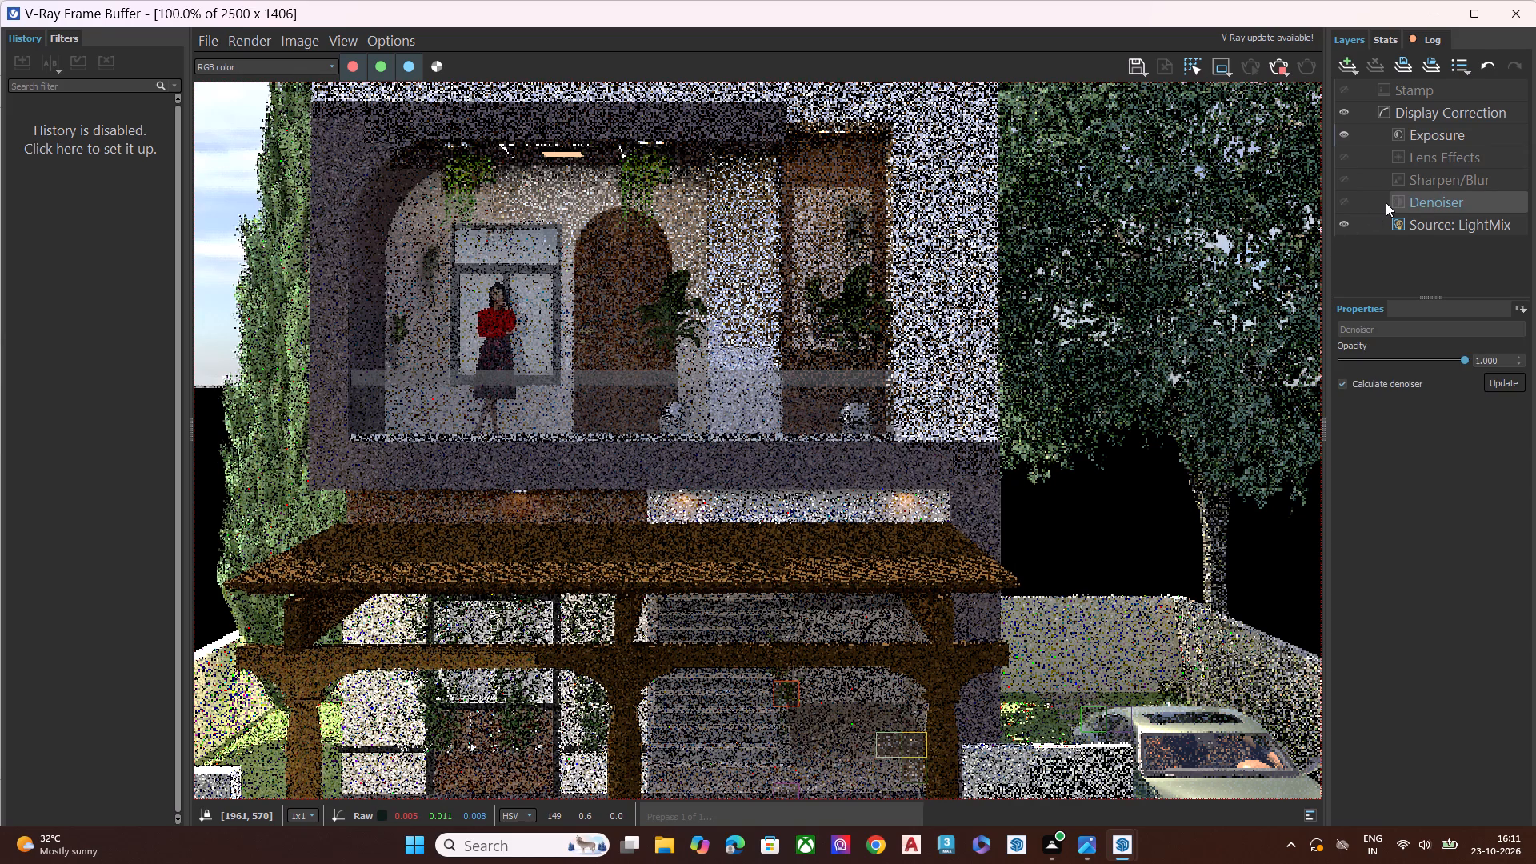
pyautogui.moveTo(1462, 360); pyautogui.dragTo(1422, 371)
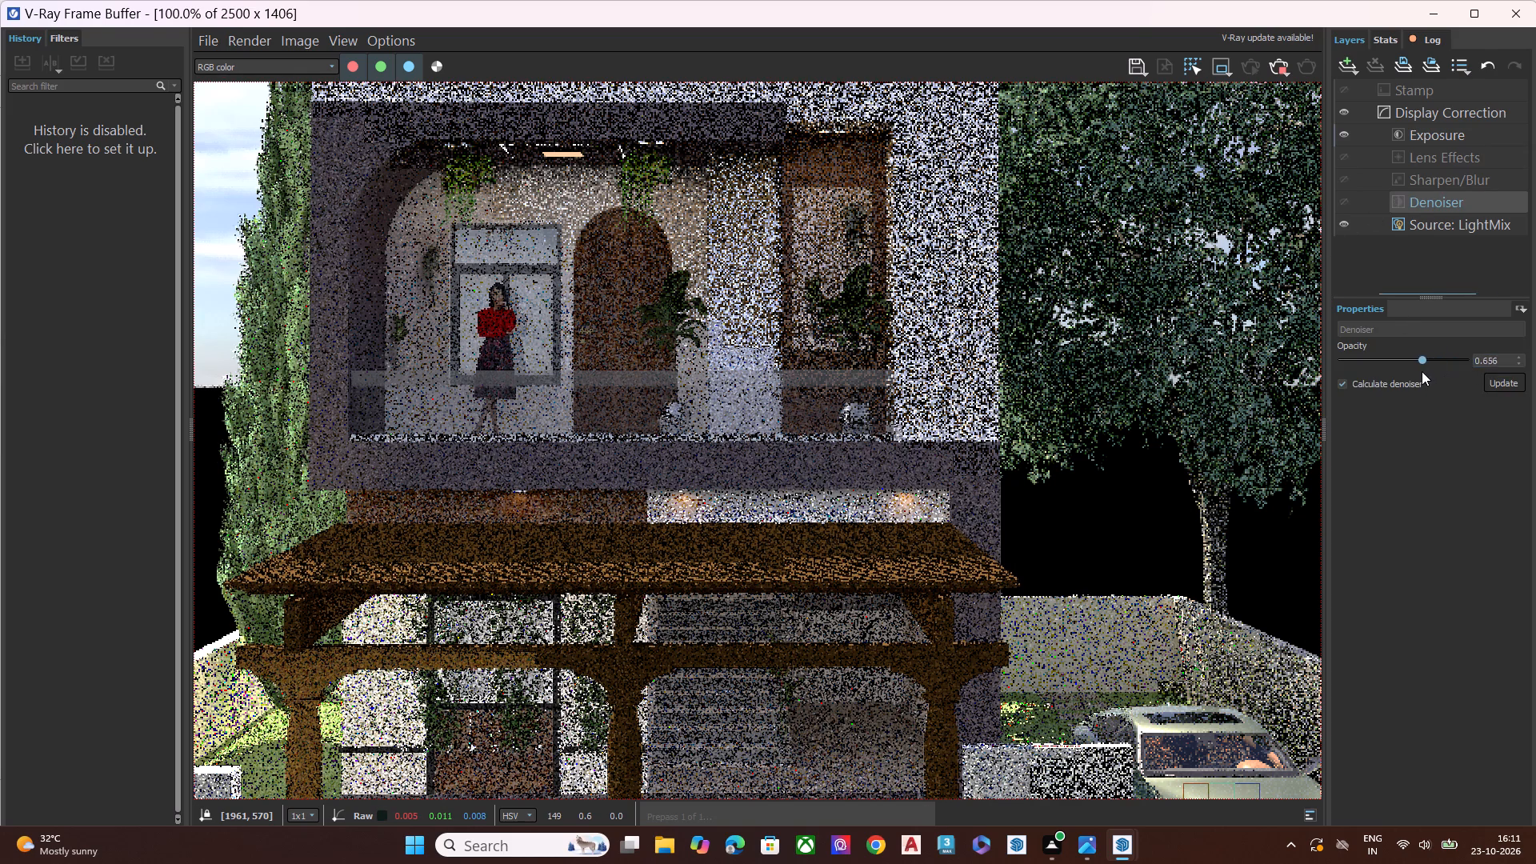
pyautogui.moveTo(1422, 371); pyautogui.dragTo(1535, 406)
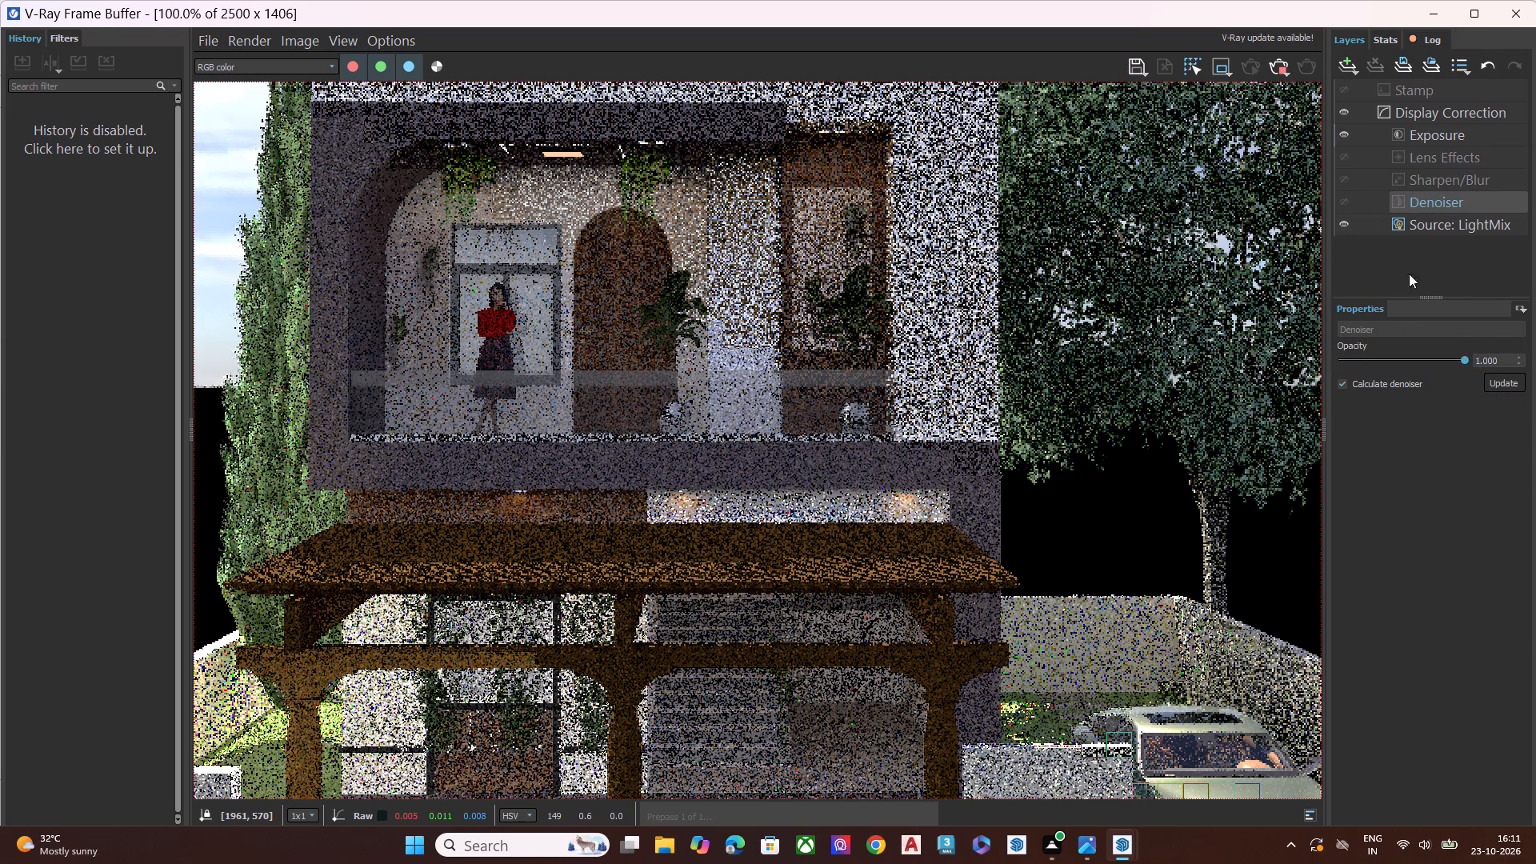
# In the LightMix source, tint the Lugstar Premium LED light yellow, with a colour saturation of about 0.57.
pyautogui.click(1411, 223)
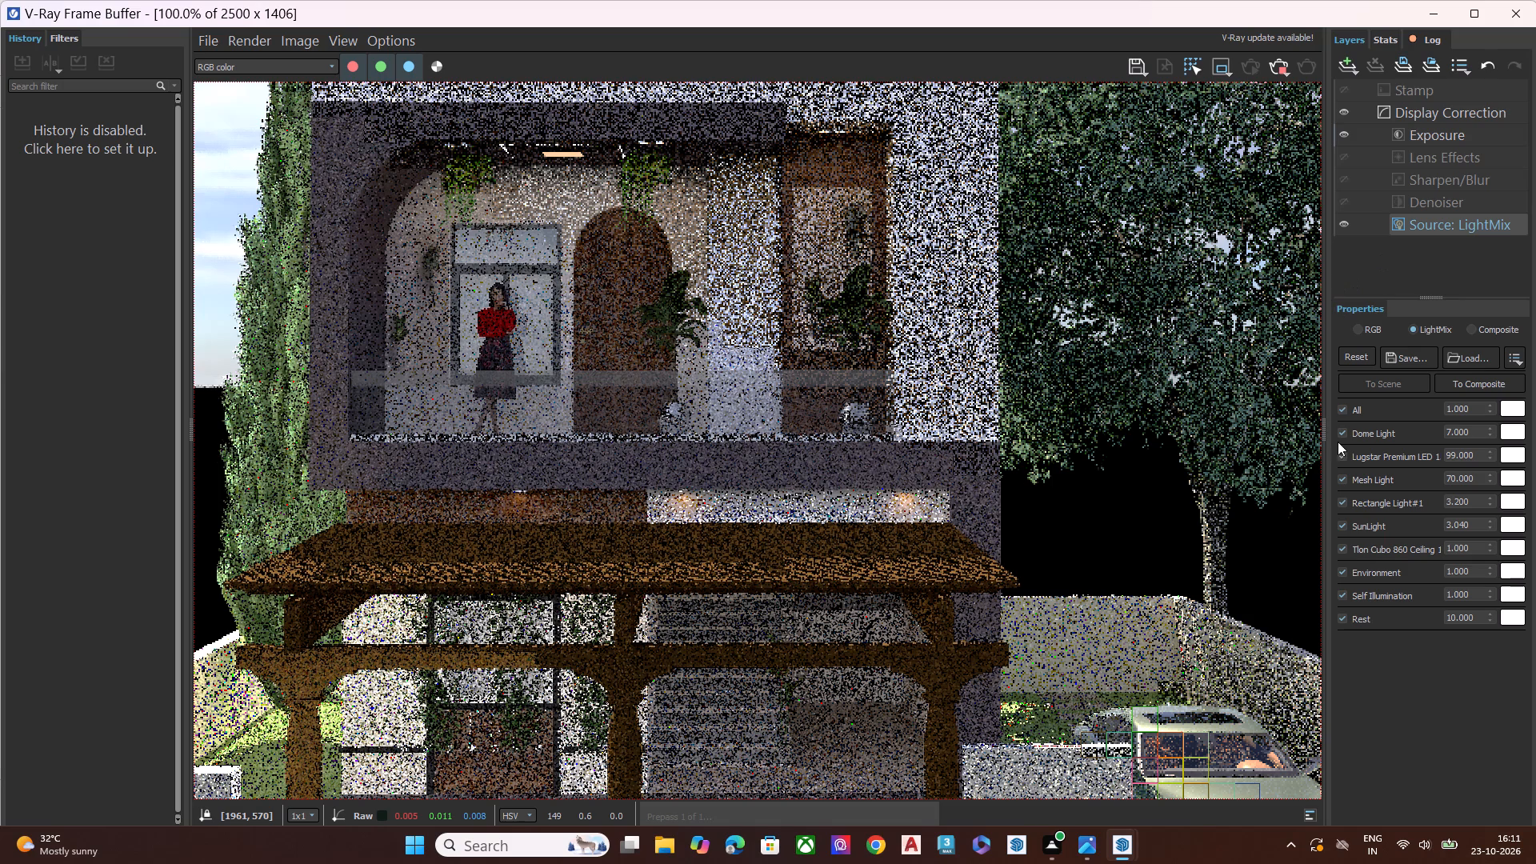
pyautogui.click(1347, 451)
pyautogui.click(1342, 452)
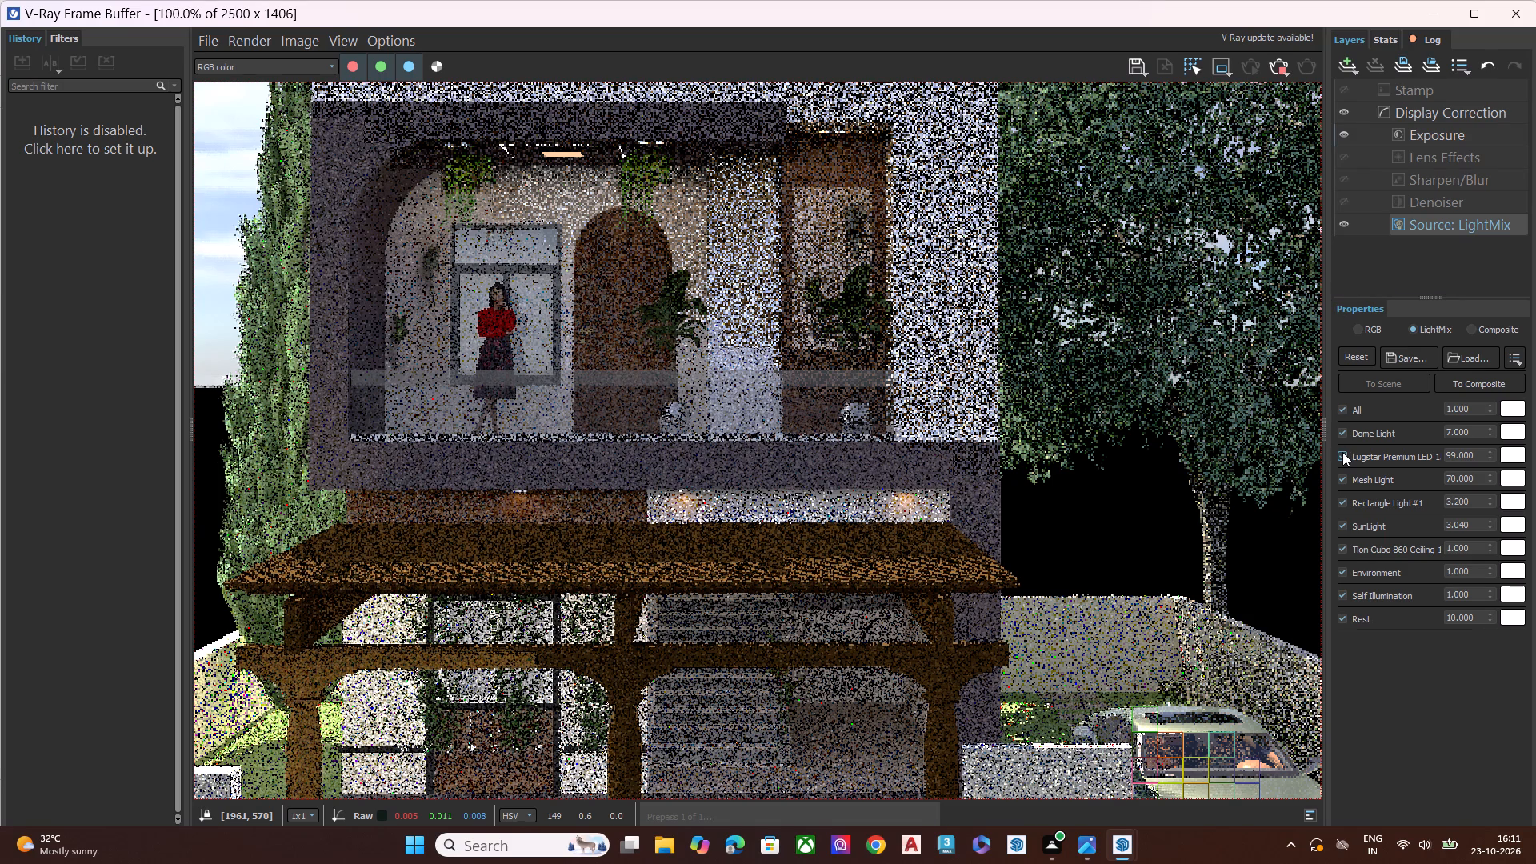
pyautogui.moveTo(1487, 458); pyautogui.dragTo(1494, 427)
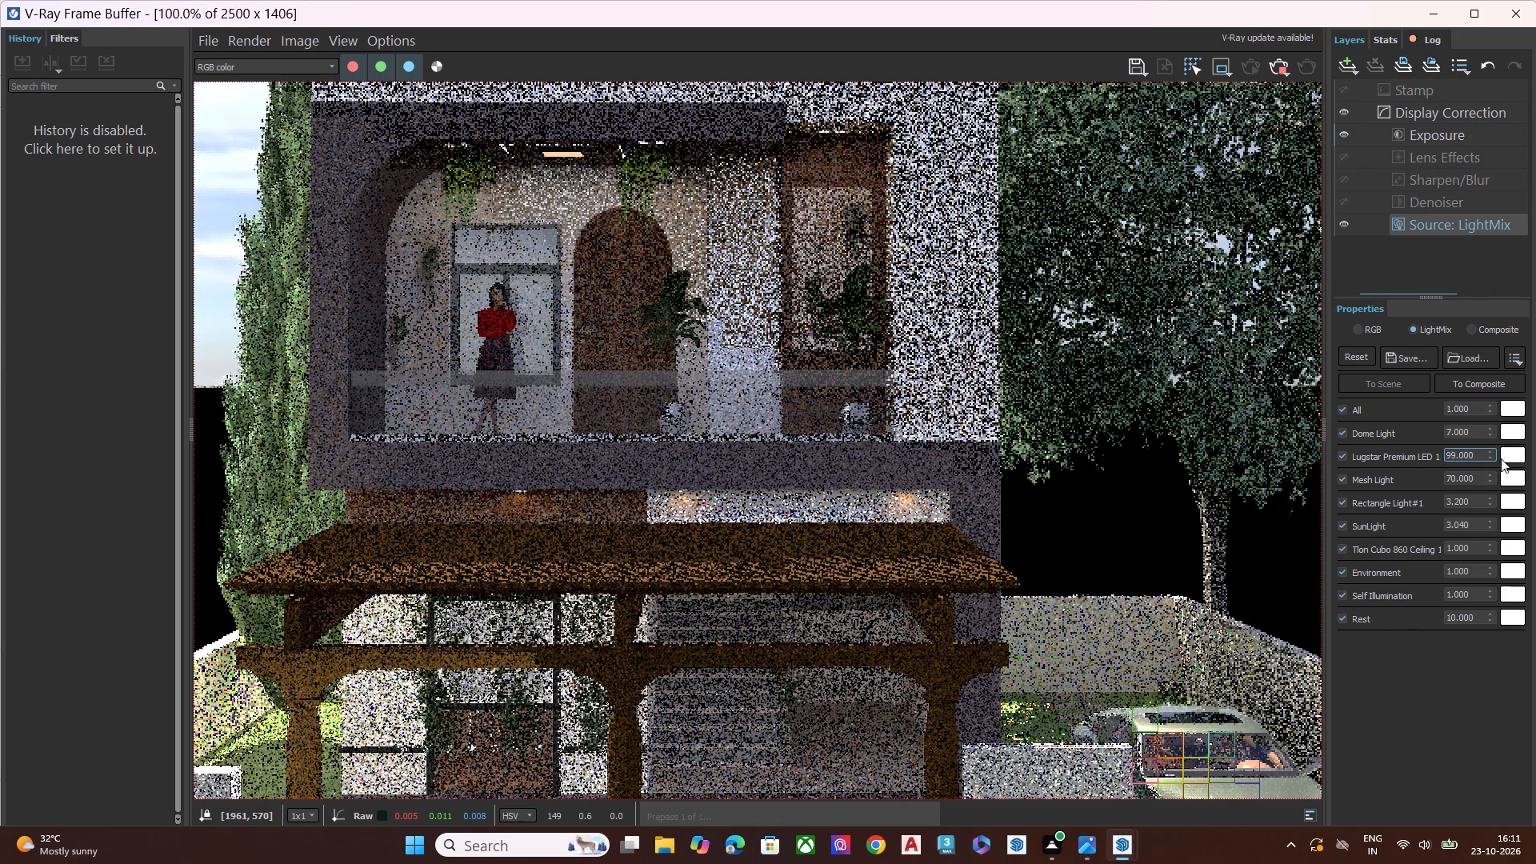
pyautogui.click(1502, 454)
pyautogui.moveTo(1281, 559); pyautogui.dragTo(1280, 625)
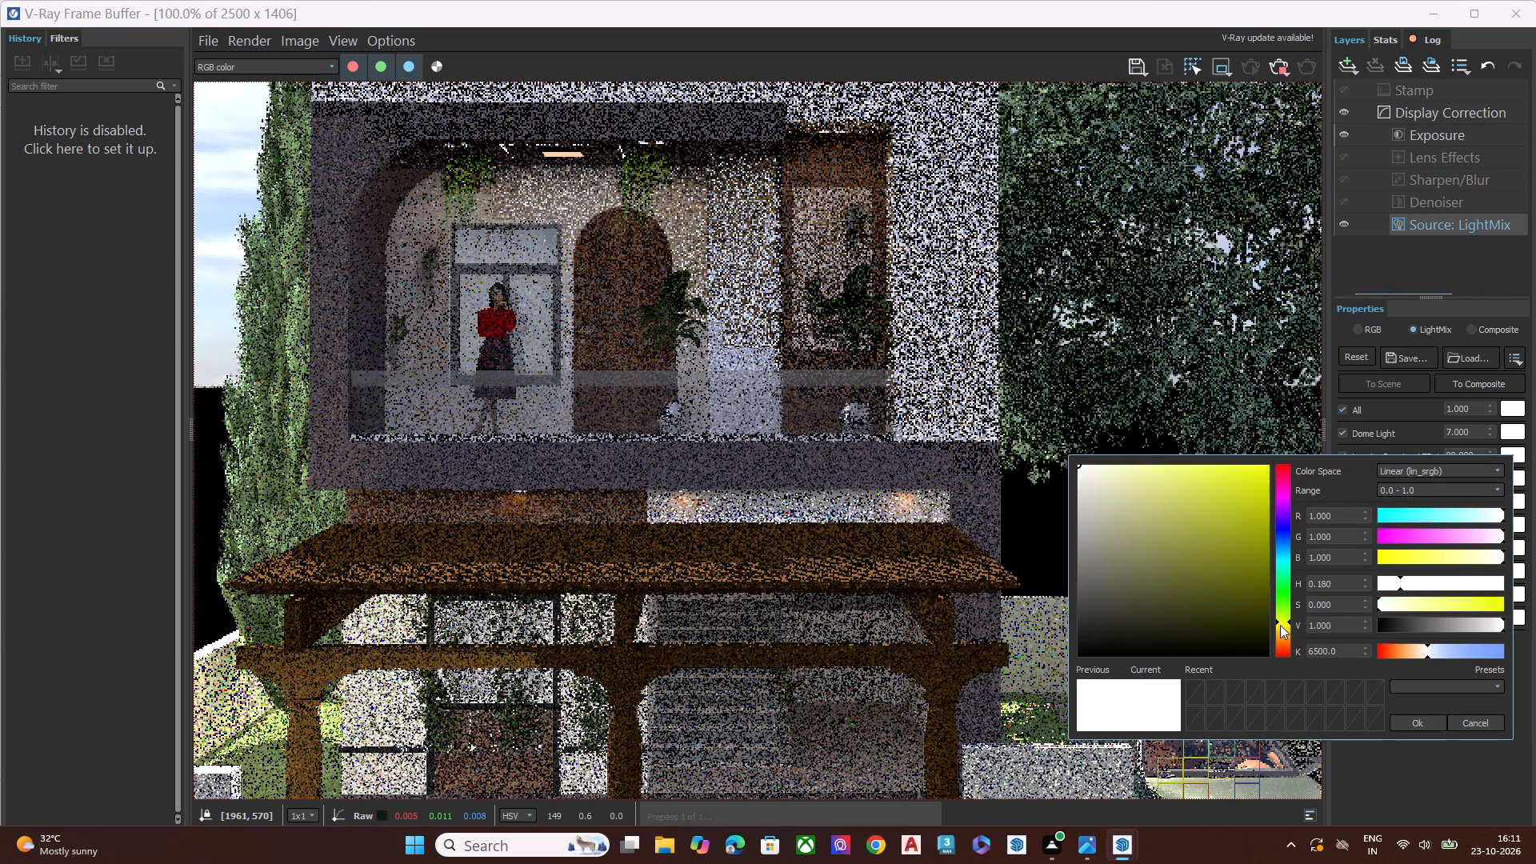
pyautogui.moveTo(1280, 625); pyautogui.dragTo(1281, 625)
pyautogui.moveTo(1106, 486); pyautogui.dragTo(1147, 473)
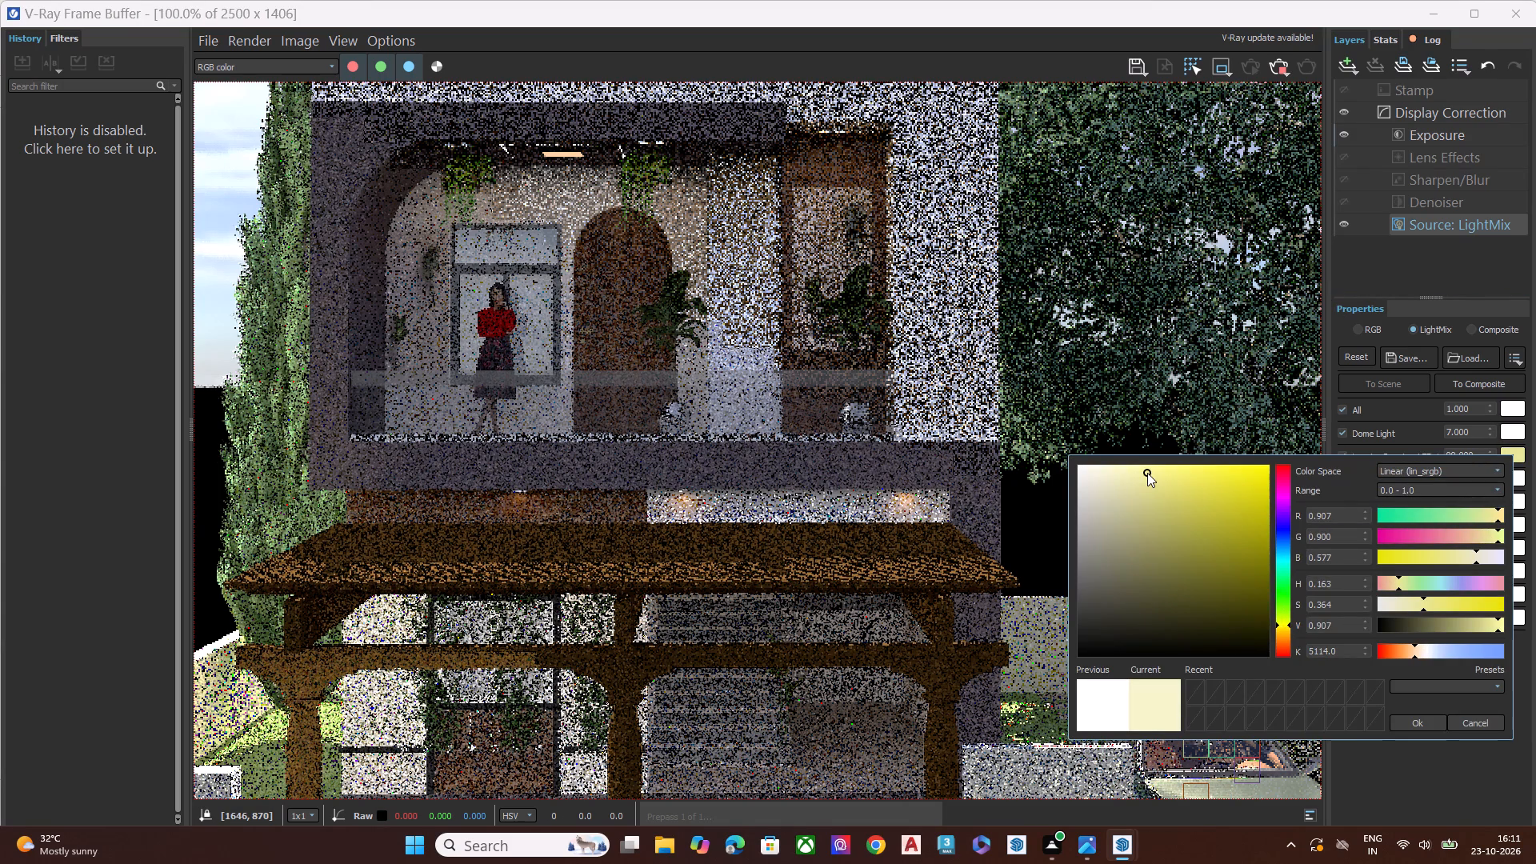
pyautogui.moveTo(1147, 473); pyautogui.dragTo(1146, 473)
pyautogui.moveTo(1427, 598); pyautogui.dragTo(1441, 602)
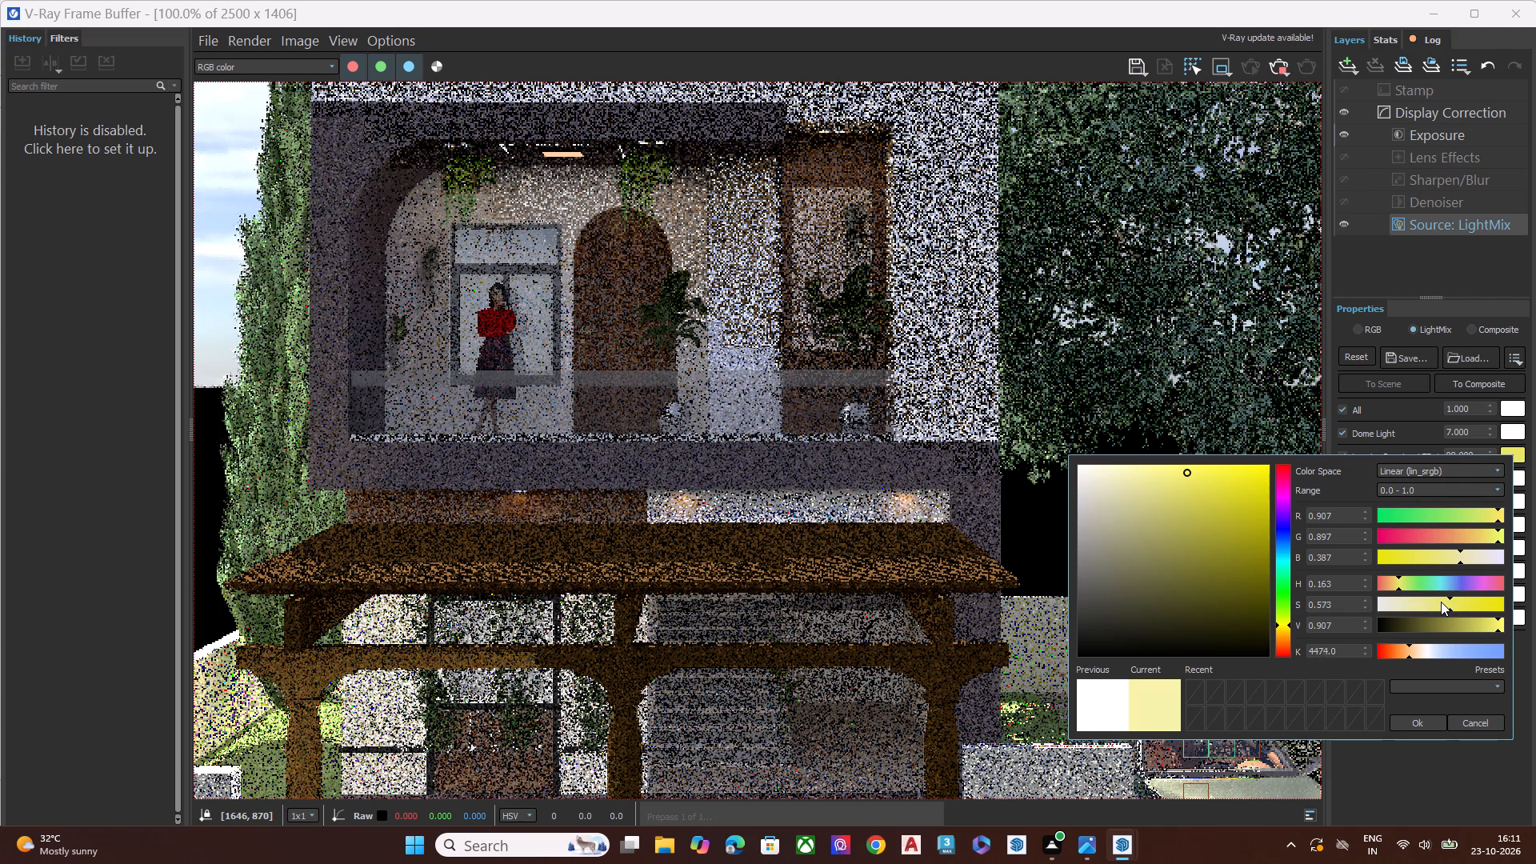
pyautogui.moveTo(1441, 602); pyautogui.dragTo(1440, 602)
pyautogui.click(1428, 723)
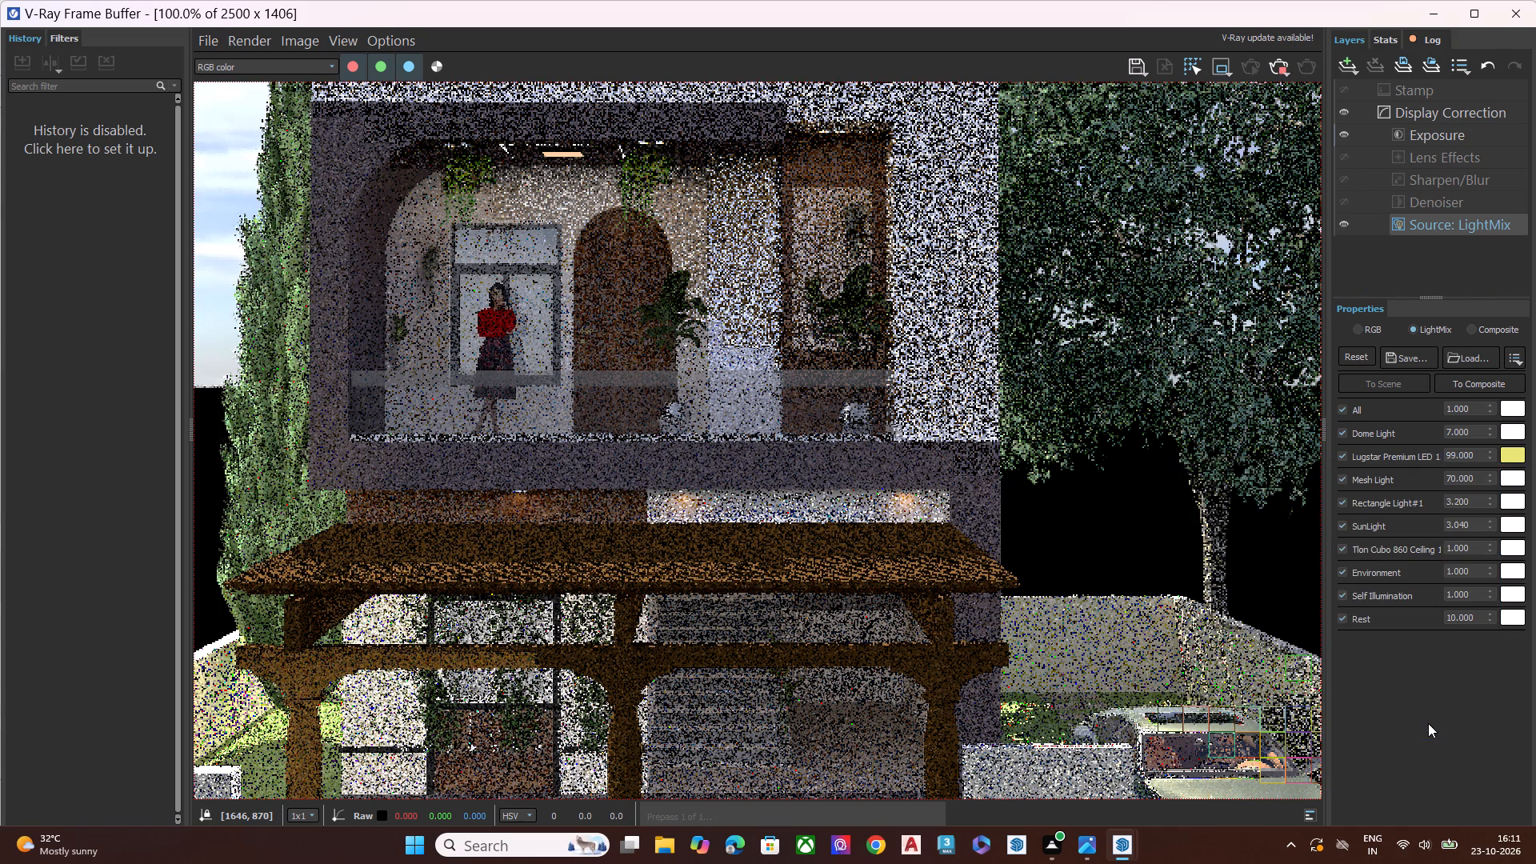
# Examine the rendering front elevation at different magnifications, checking the balcony, pergola and lights for noise and the effect of the tint.
pyautogui.scroll(-2, 957, 428)
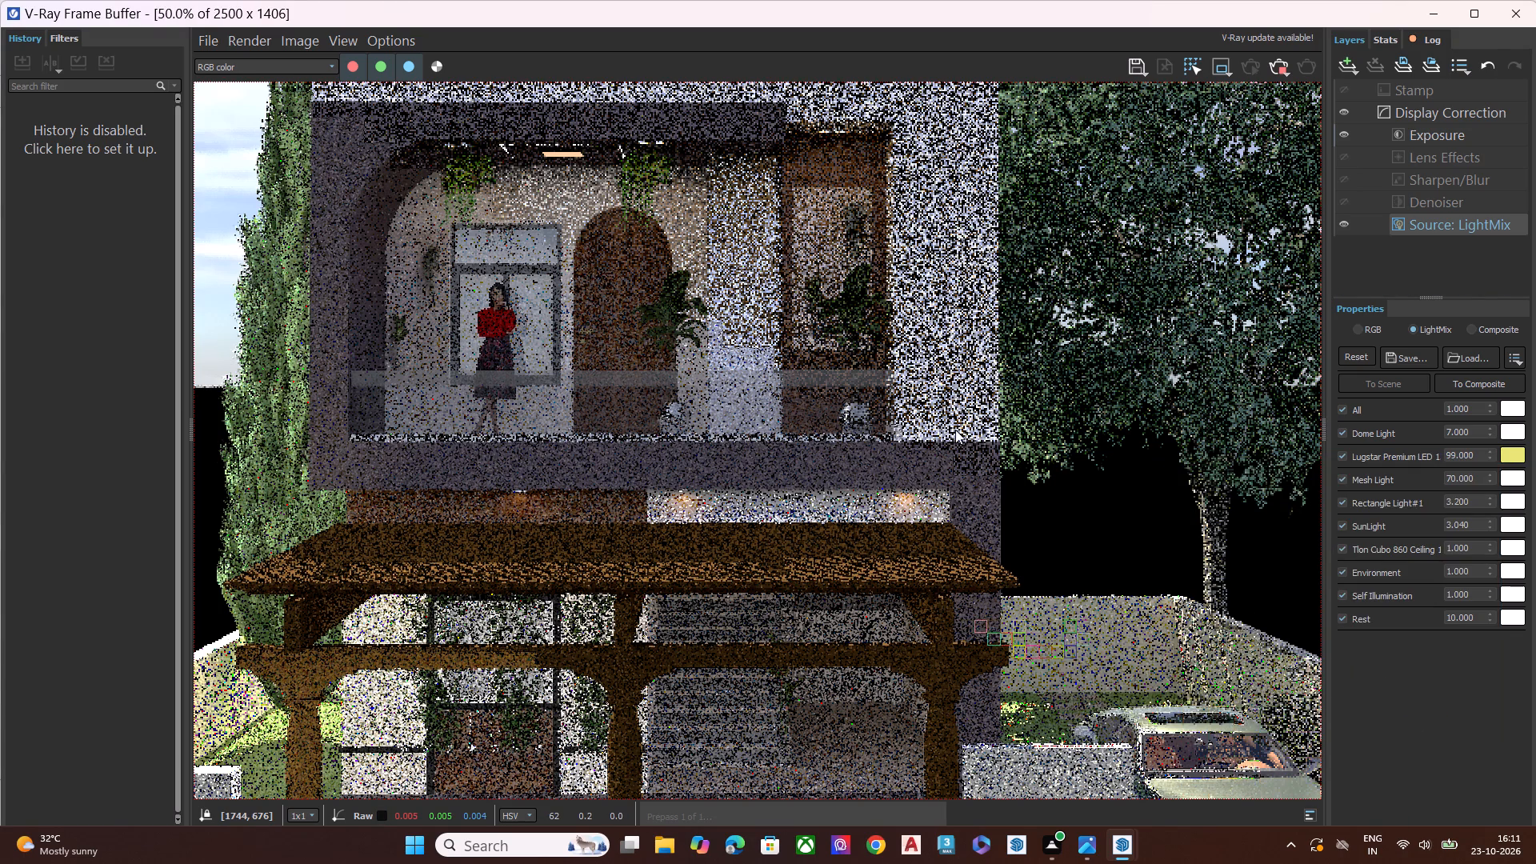
pyautogui.scroll(-3, 955, 430)
pyautogui.scroll(4, 634, 436)
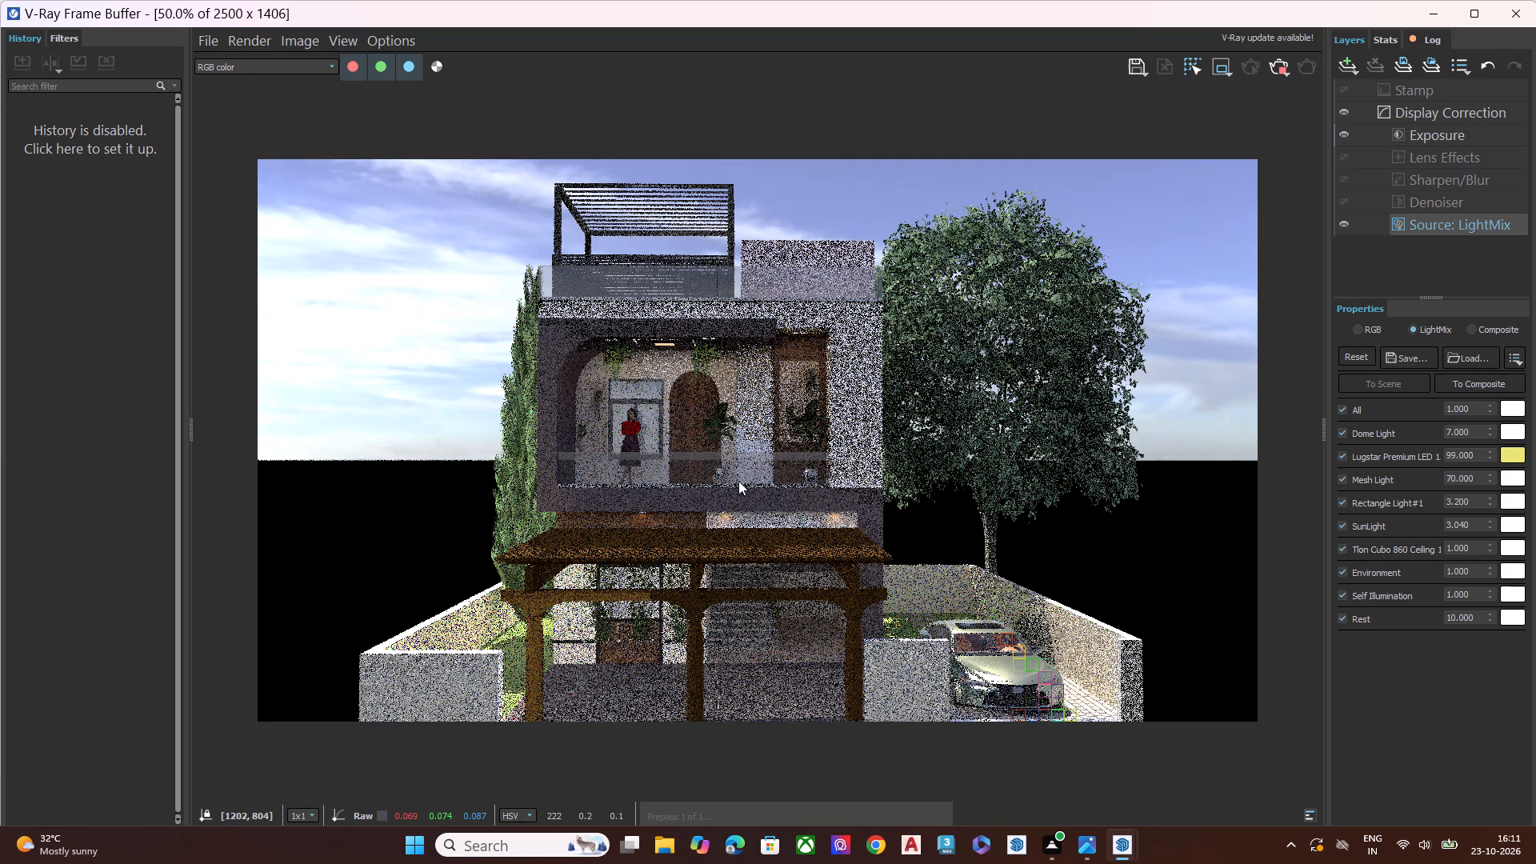
pyautogui.scroll(2, 532, 430)
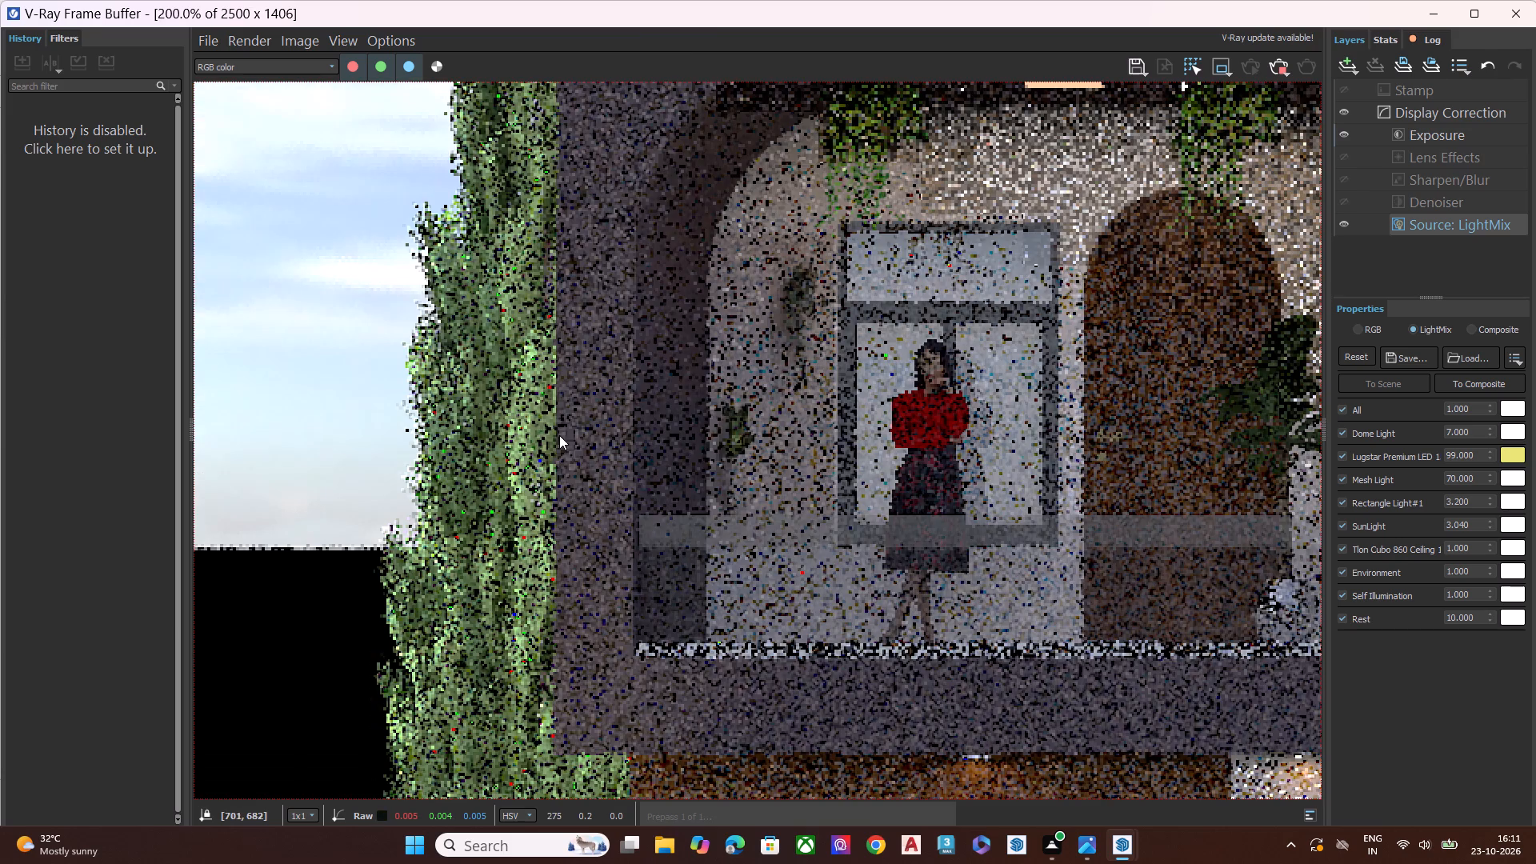
pyautogui.scroll(-4, 566, 439)
pyautogui.scroll(1, 758, 586)
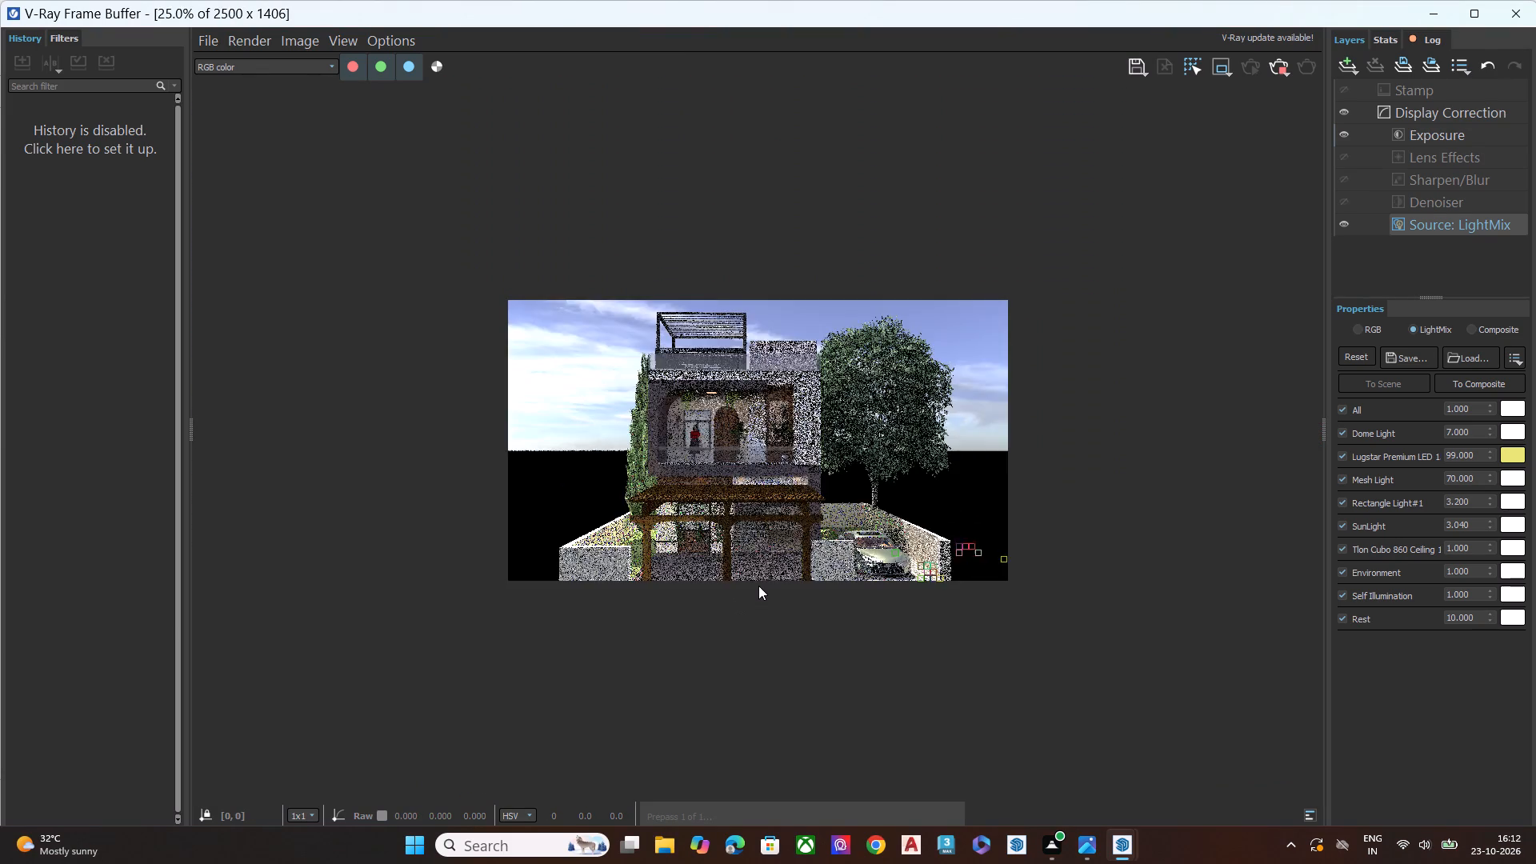
pyautogui.scroll(1, 758, 586)
pyautogui.scroll(-1, 756, 505)
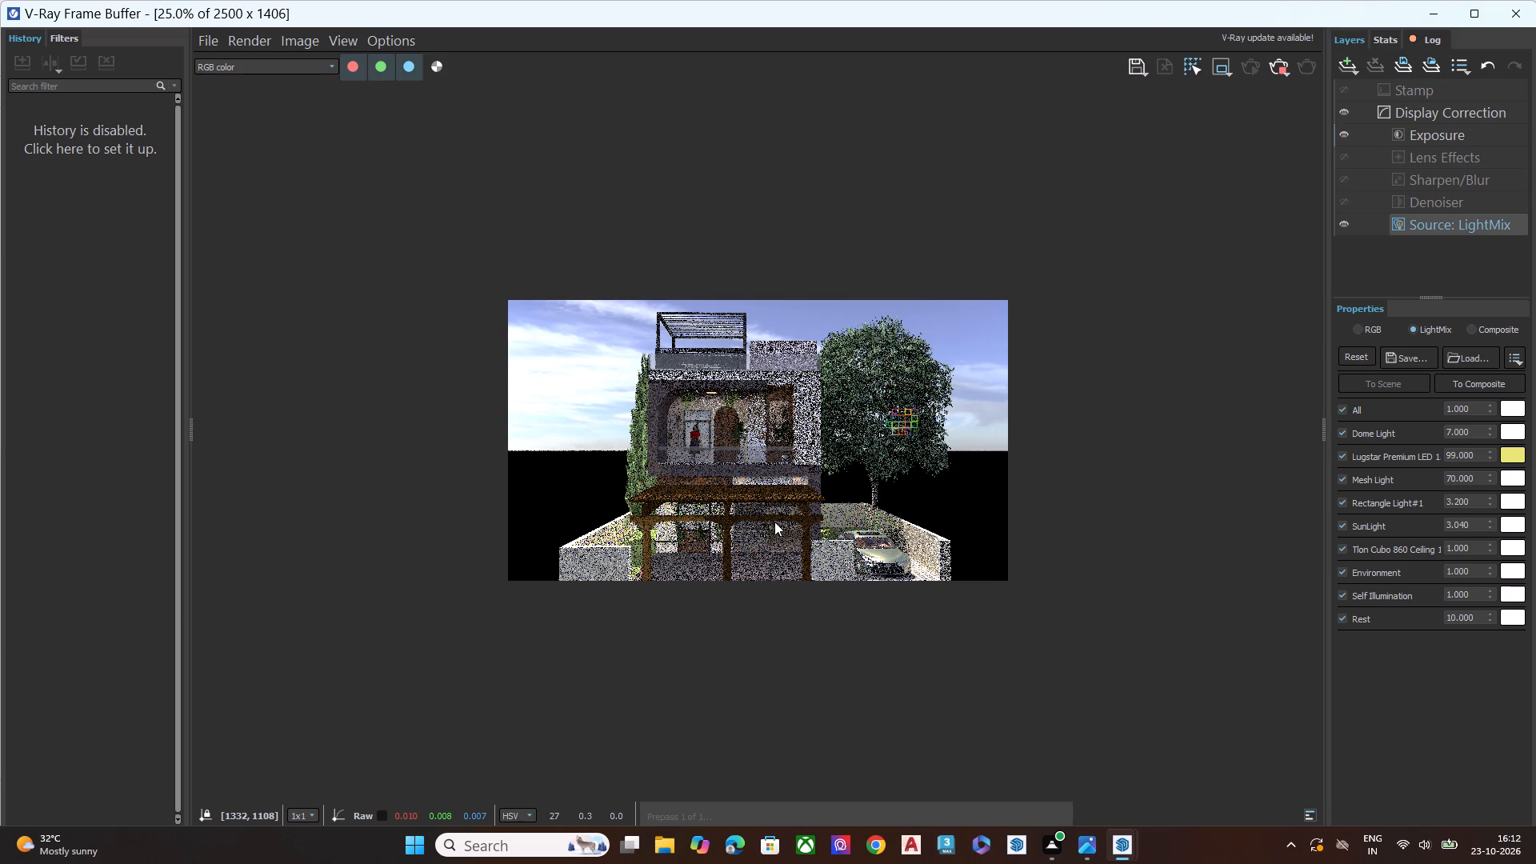
pyautogui.scroll(2, 726, 489)
pyautogui.scroll(-1, 730, 491)
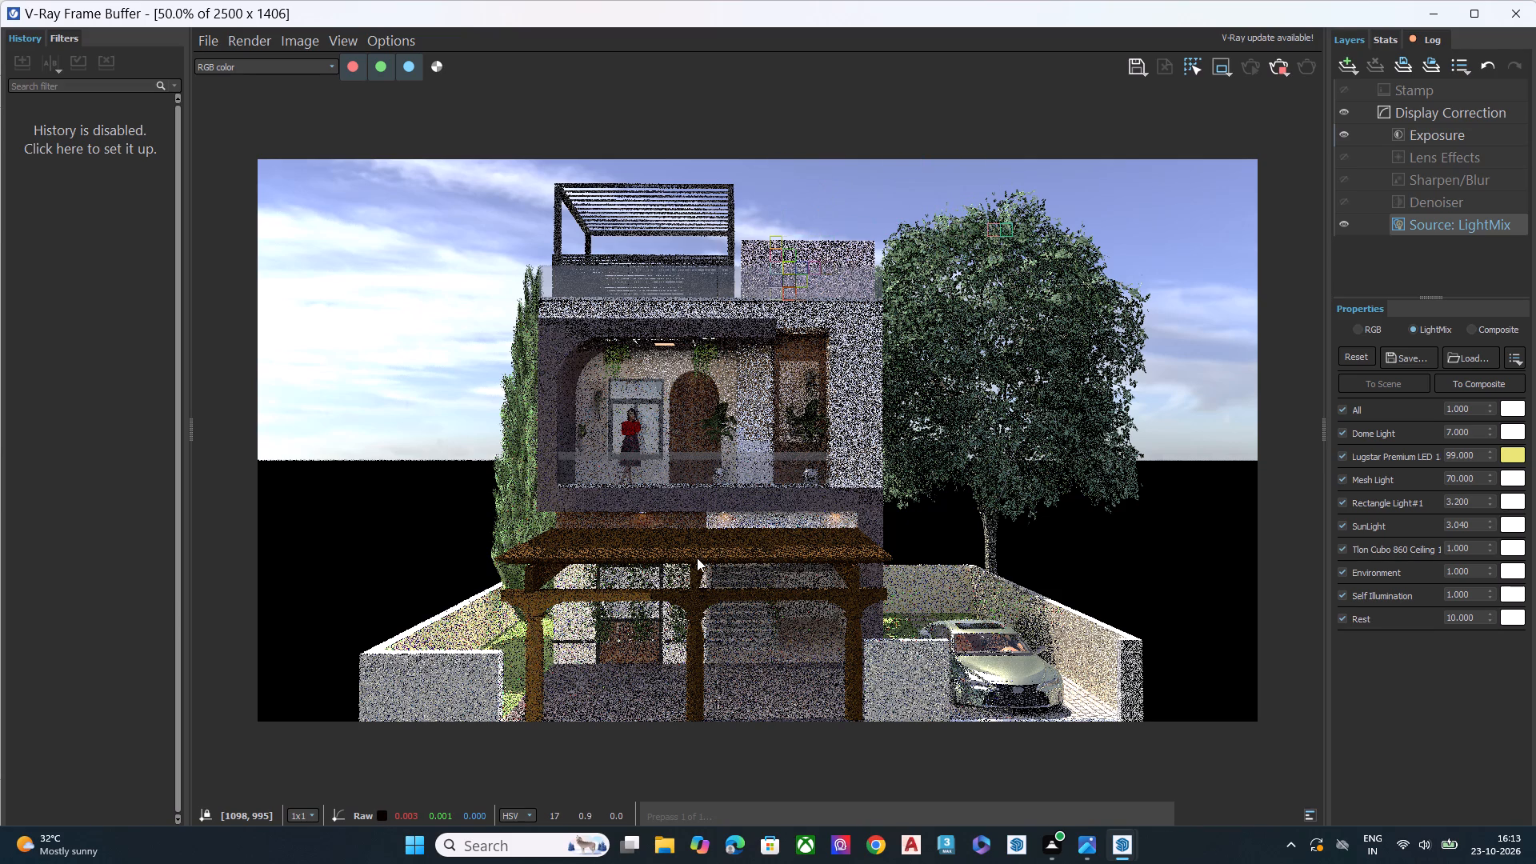
pyautogui.scroll(1, 688, 517)
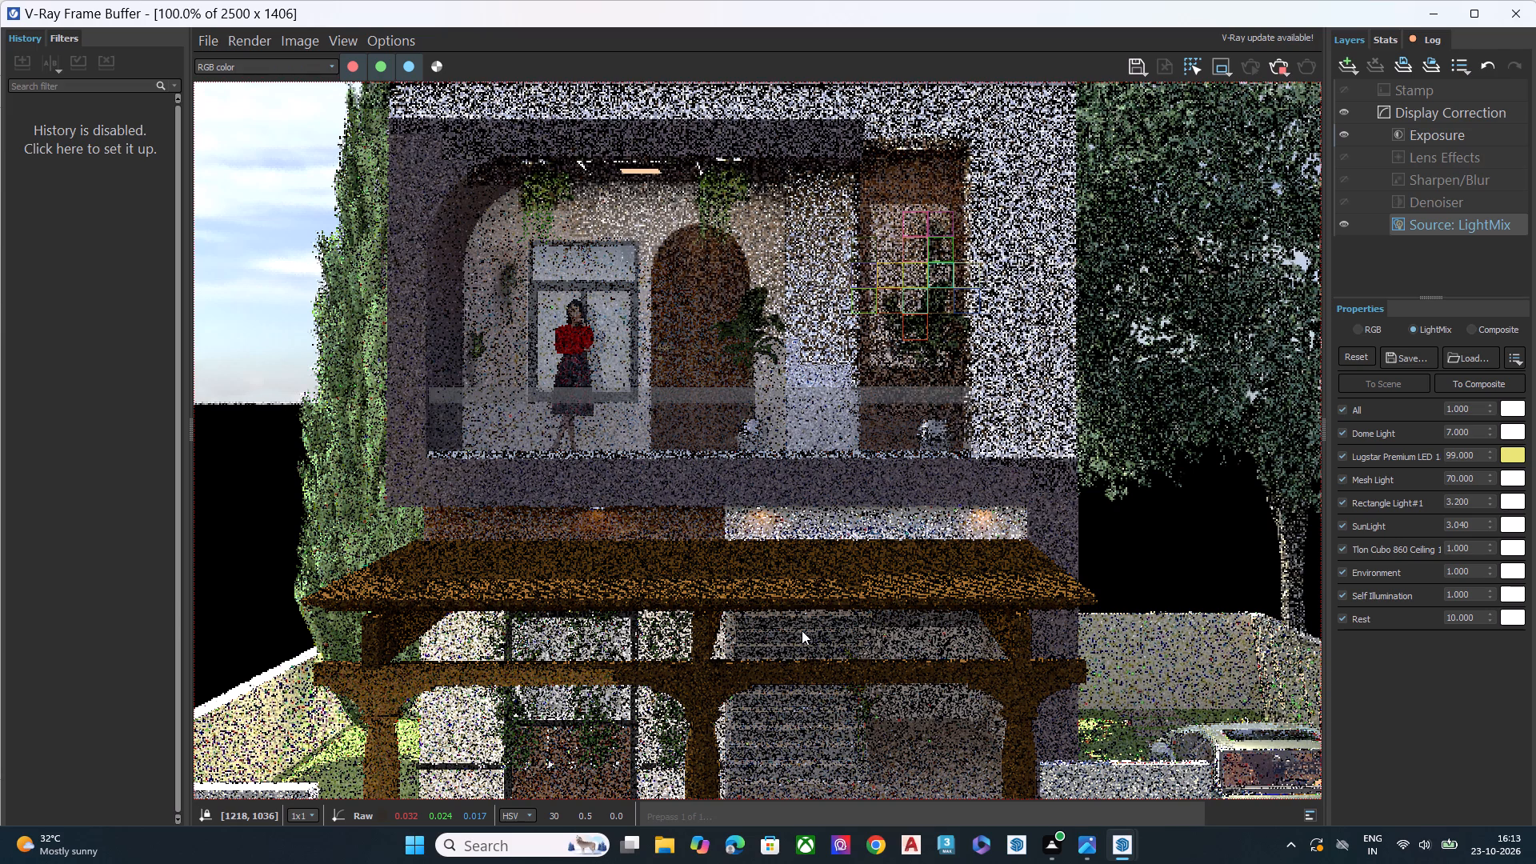
pyautogui.scroll(-1, 802, 630)
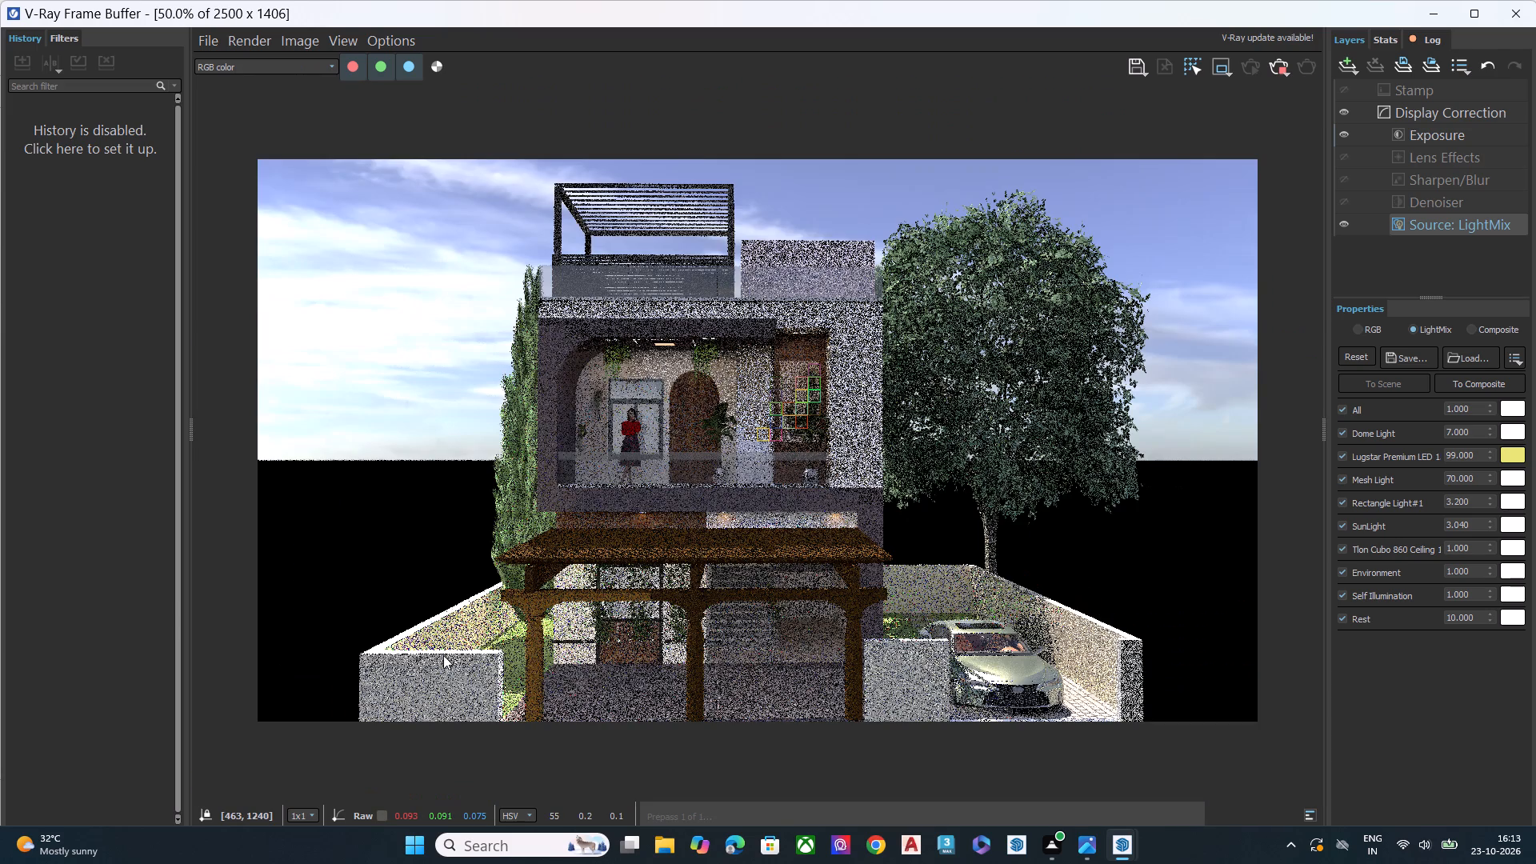
pyautogui.scroll(1, 443, 655)
pyautogui.scroll(-1, 870, 624)
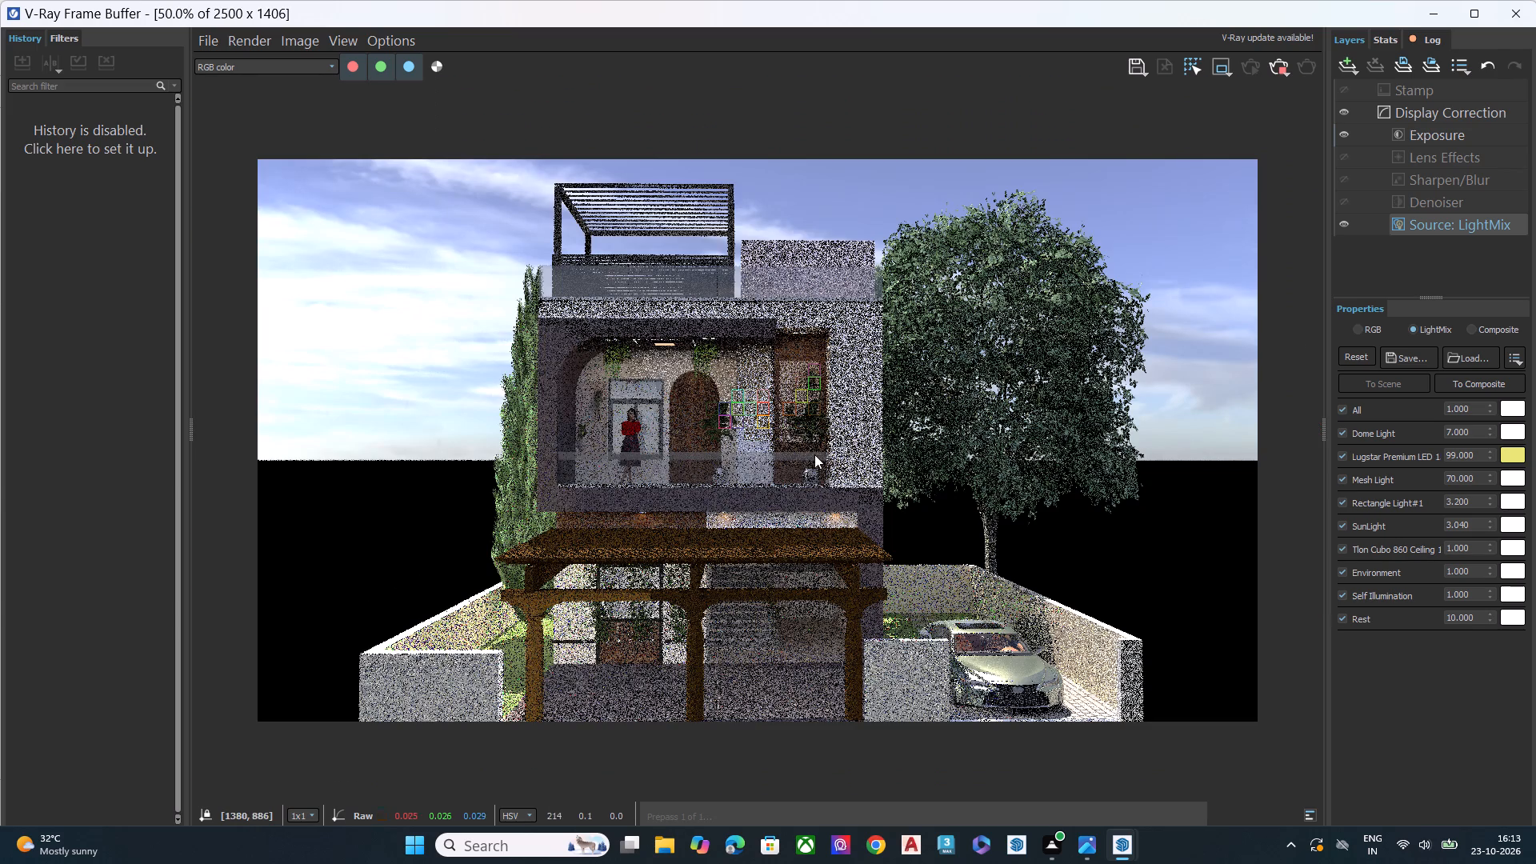
# Stop the running render and minimise the V-Ray Frame Buffer and Asset Editor to return to the model.
pyautogui.click(1268, 66)
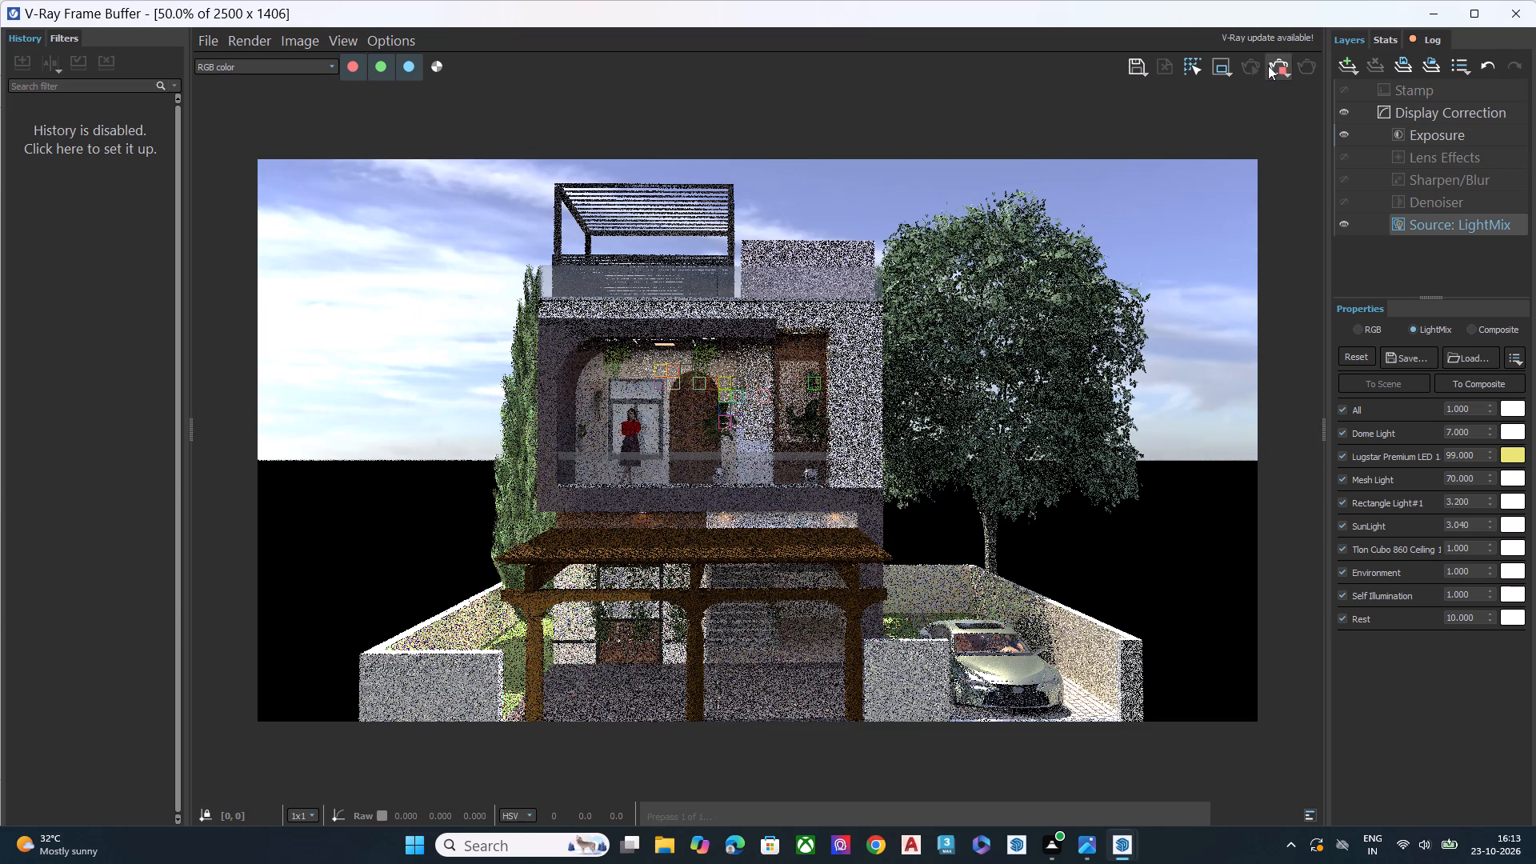
pyautogui.click(1433, 14)
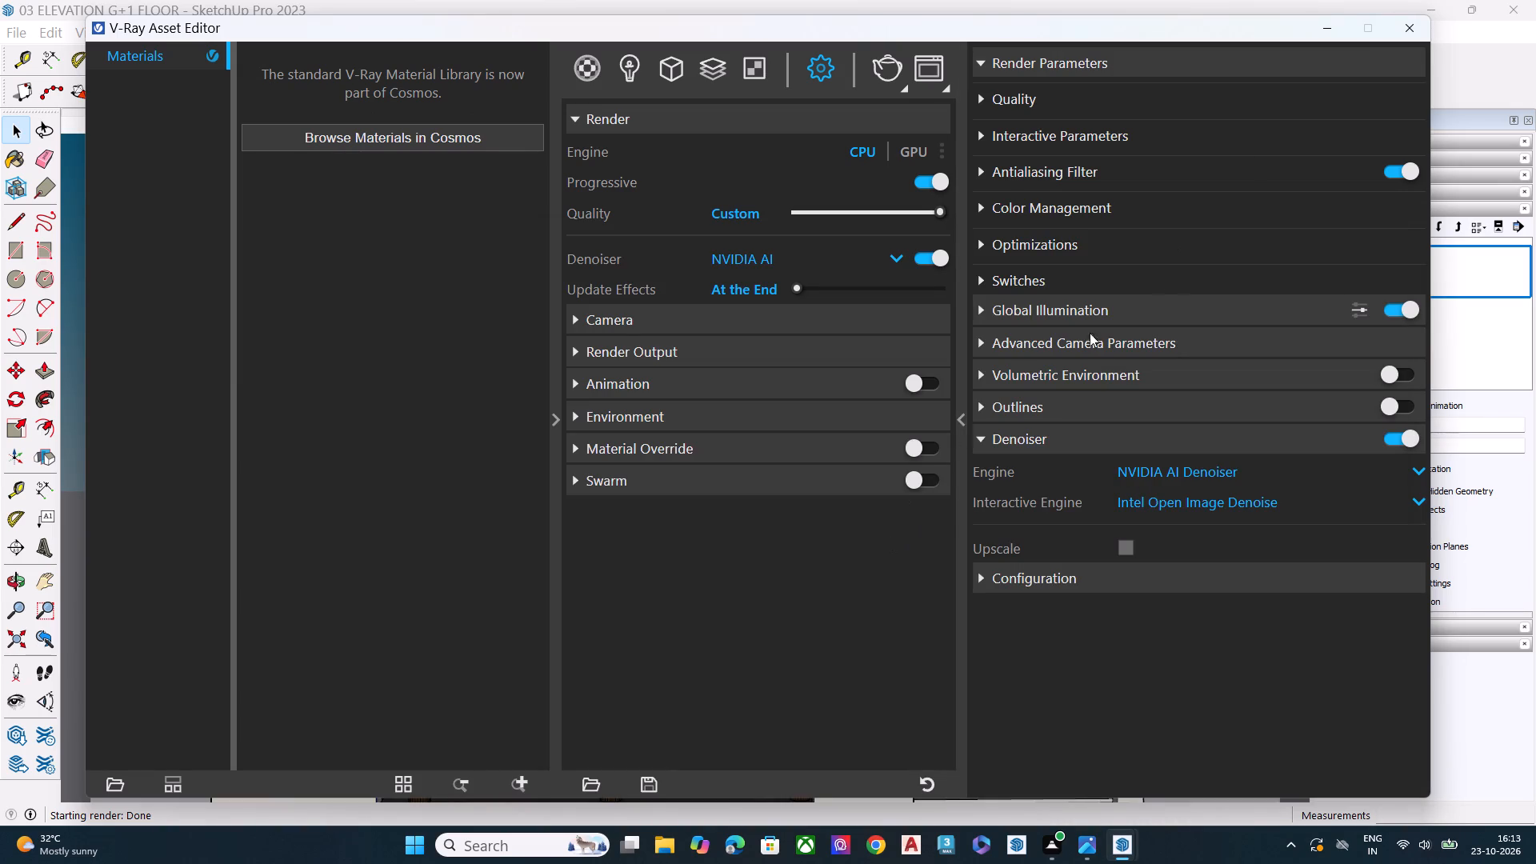
pyautogui.click(1326, 34)
# Explode the rooftop pergola group that contains the vertical dashed guide line beside the house.
pyautogui.scroll(-3, 806, 617)
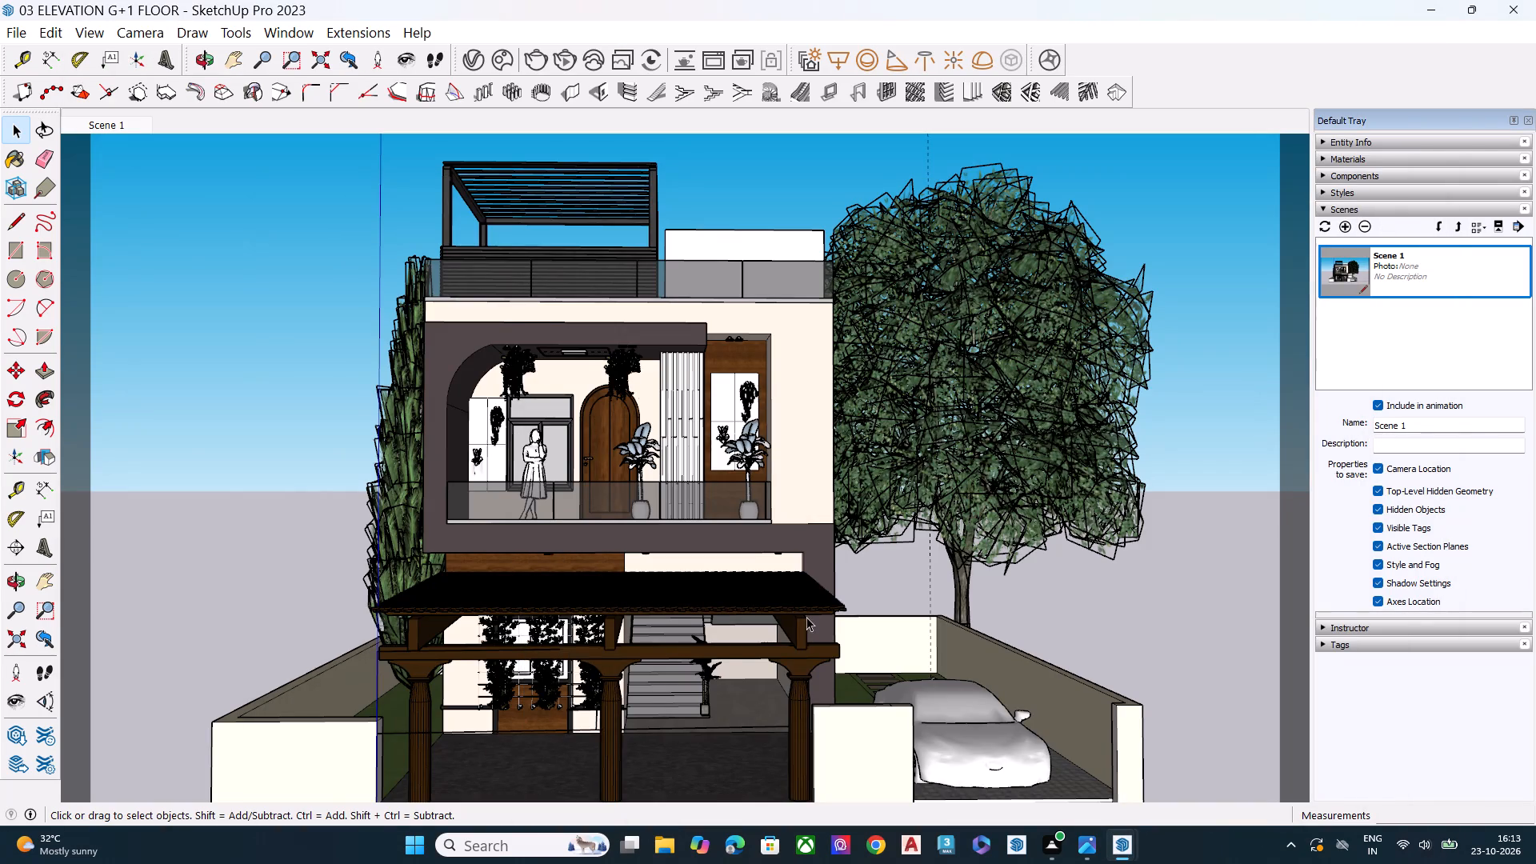
pyautogui.scroll(-7, 826, 634)
pyautogui.moveTo(945, 698); pyautogui.dragTo(713, 783, button='middle')
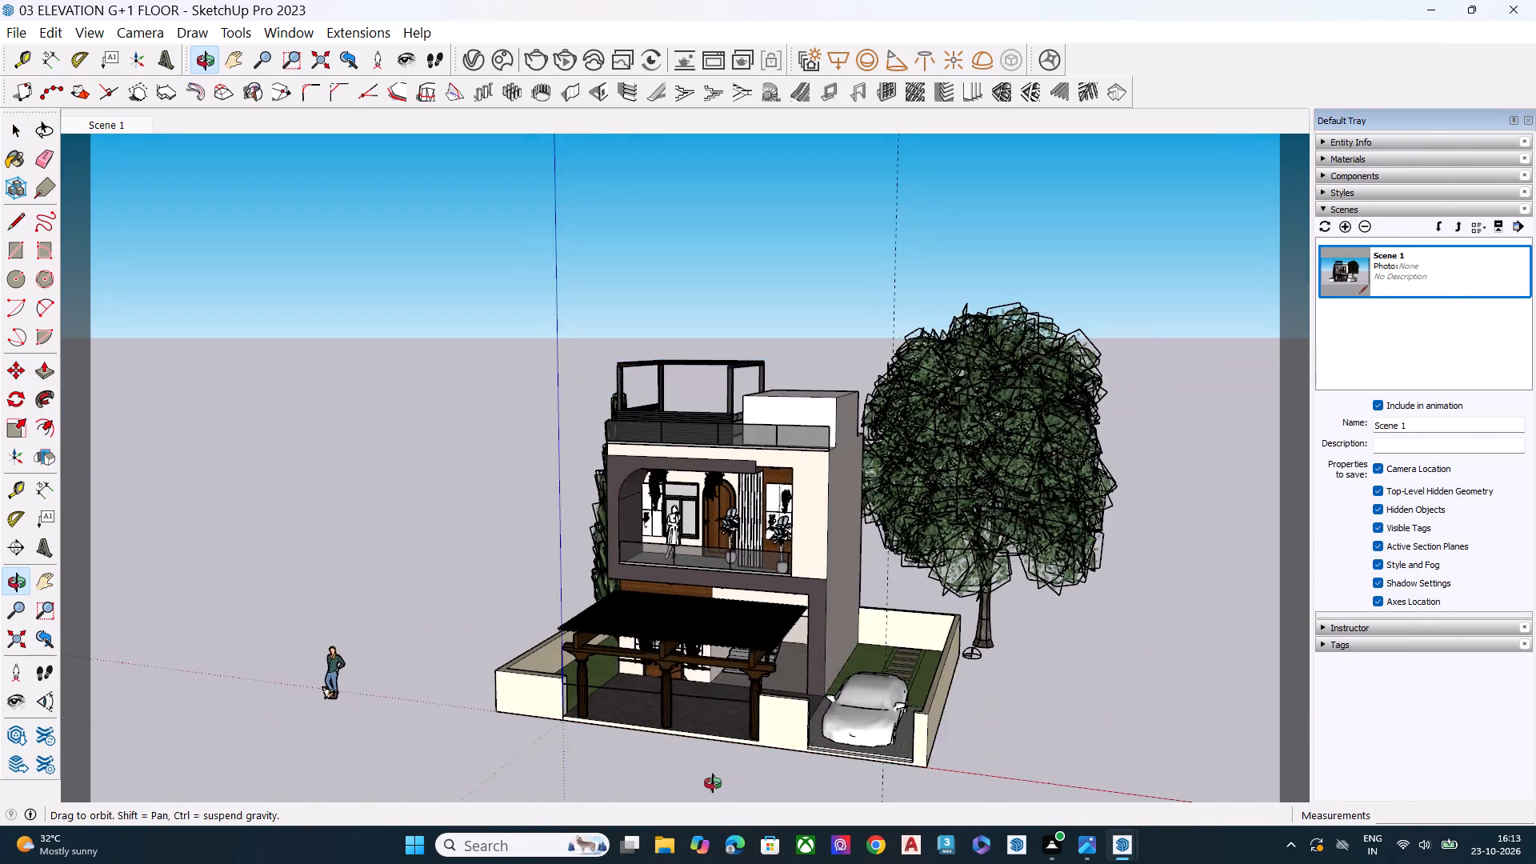
pyautogui.moveTo(713, 783); pyautogui.dragTo(710, 784, button='middle')
pyautogui.click(870, 630)
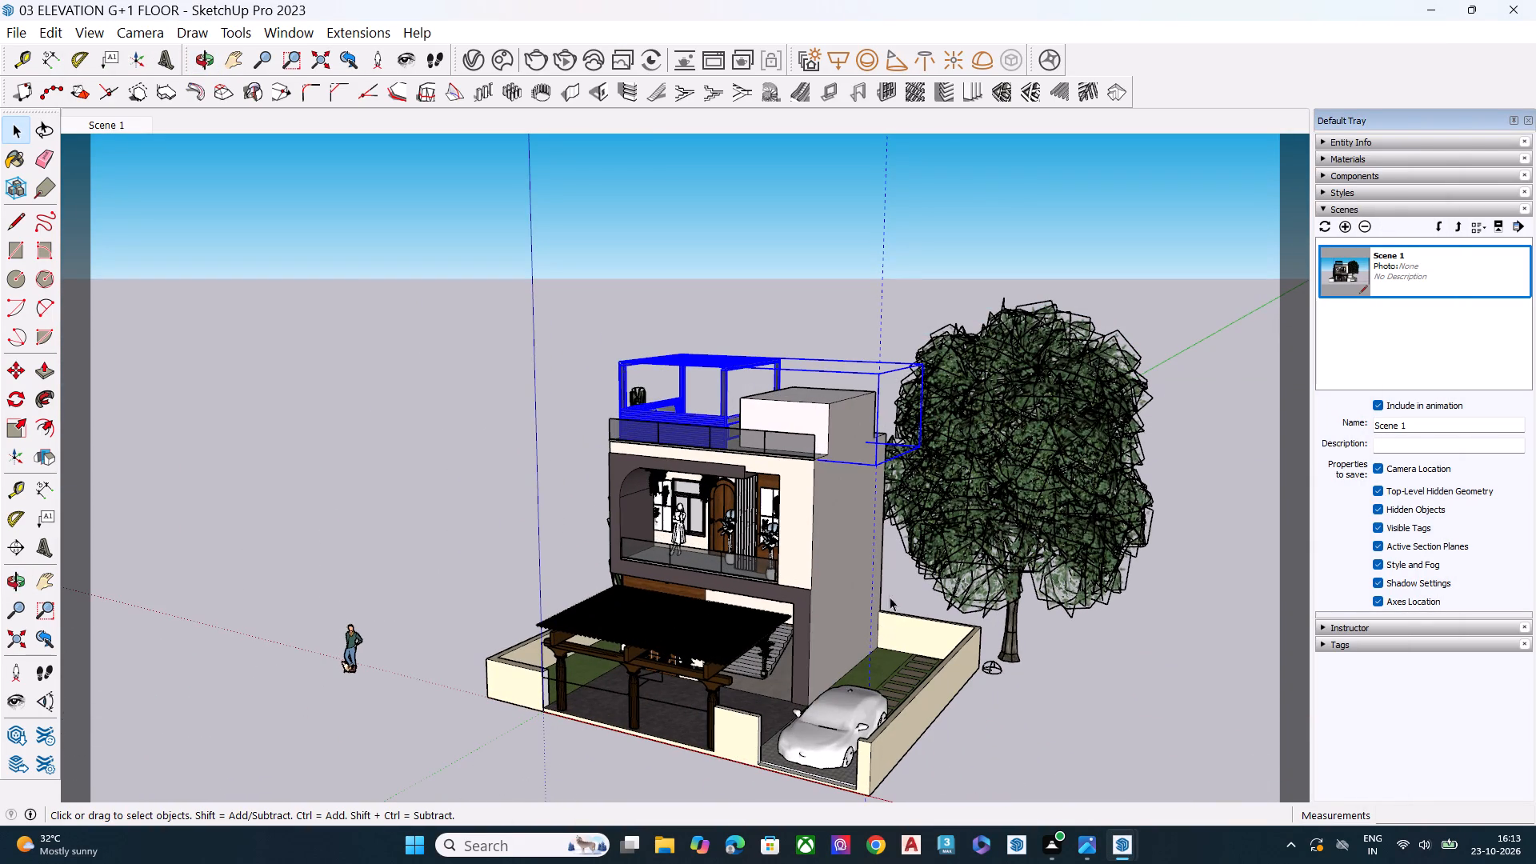
pyautogui.click(882, 330)
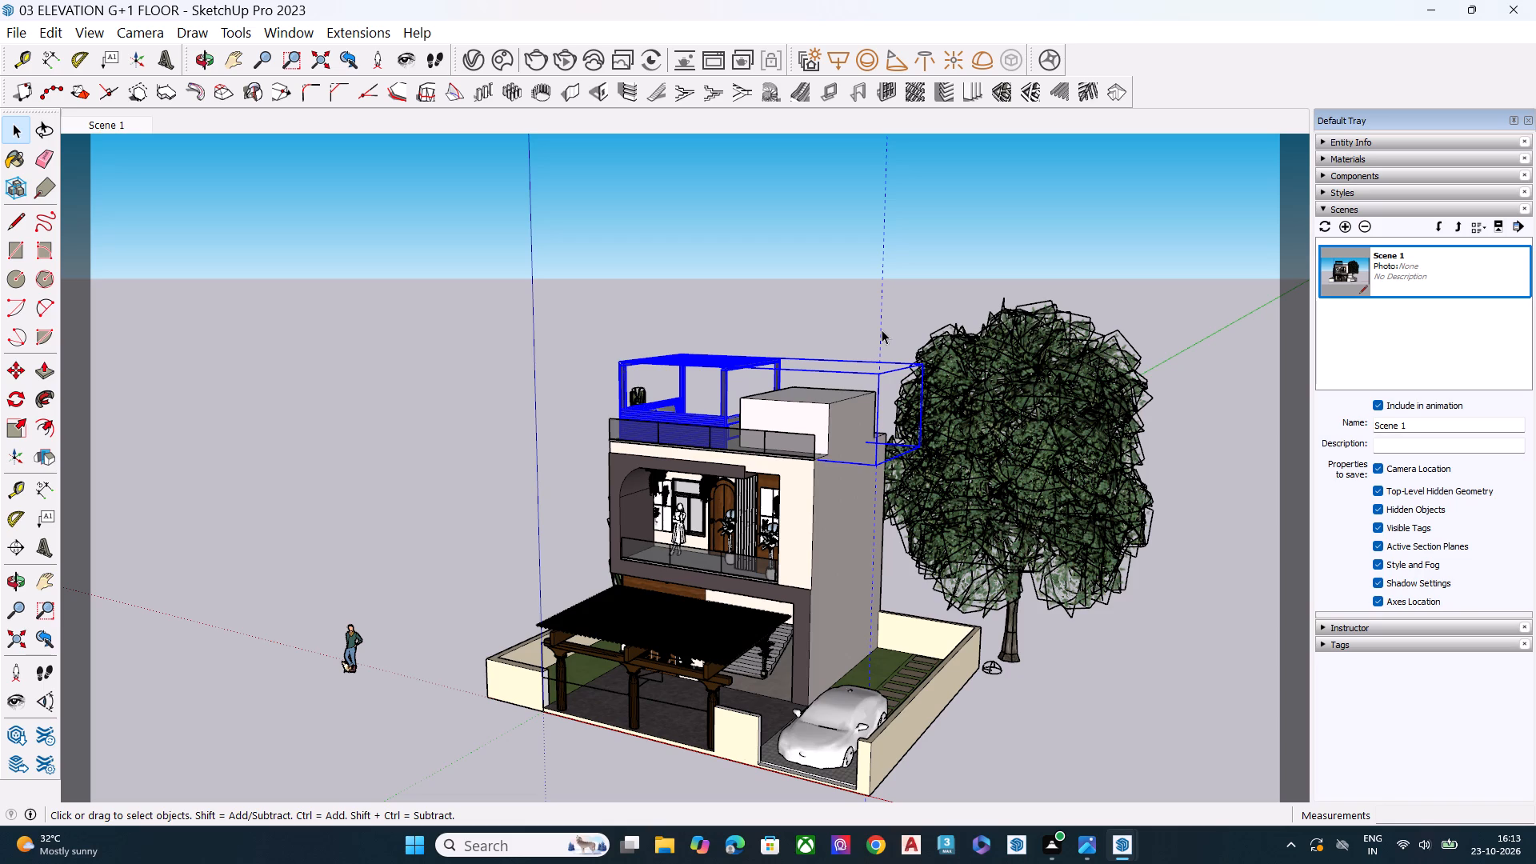
pyautogui.click(882, 330)
pyautogui.rightClick(882, 330)
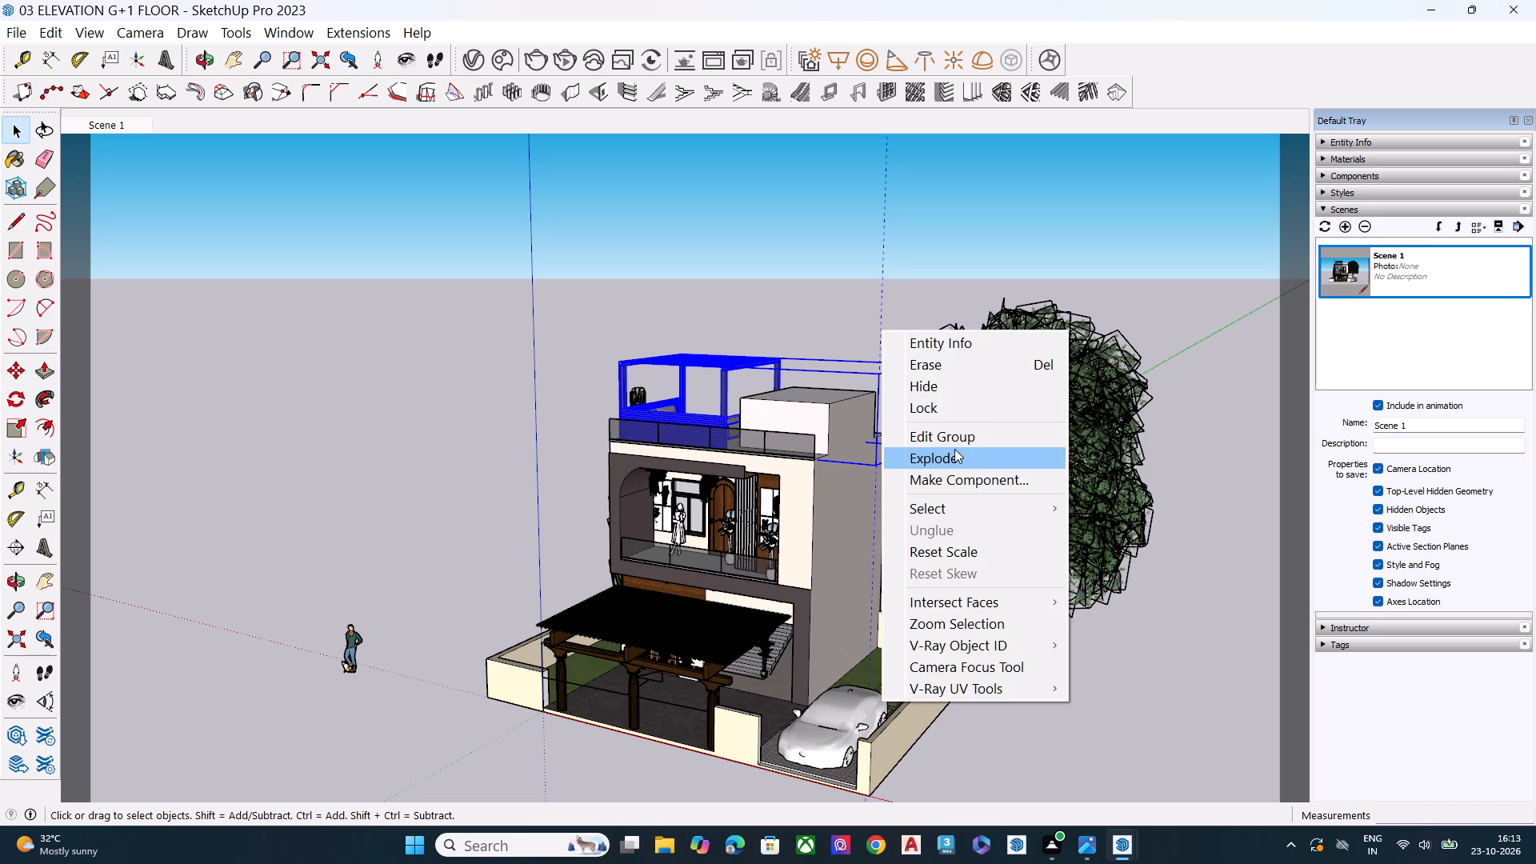
pyautogui.click(954, 449)
# Explode the rooftop pergola component that still holds the vertical dashed guide line.
pyautogui.click(881, 322)
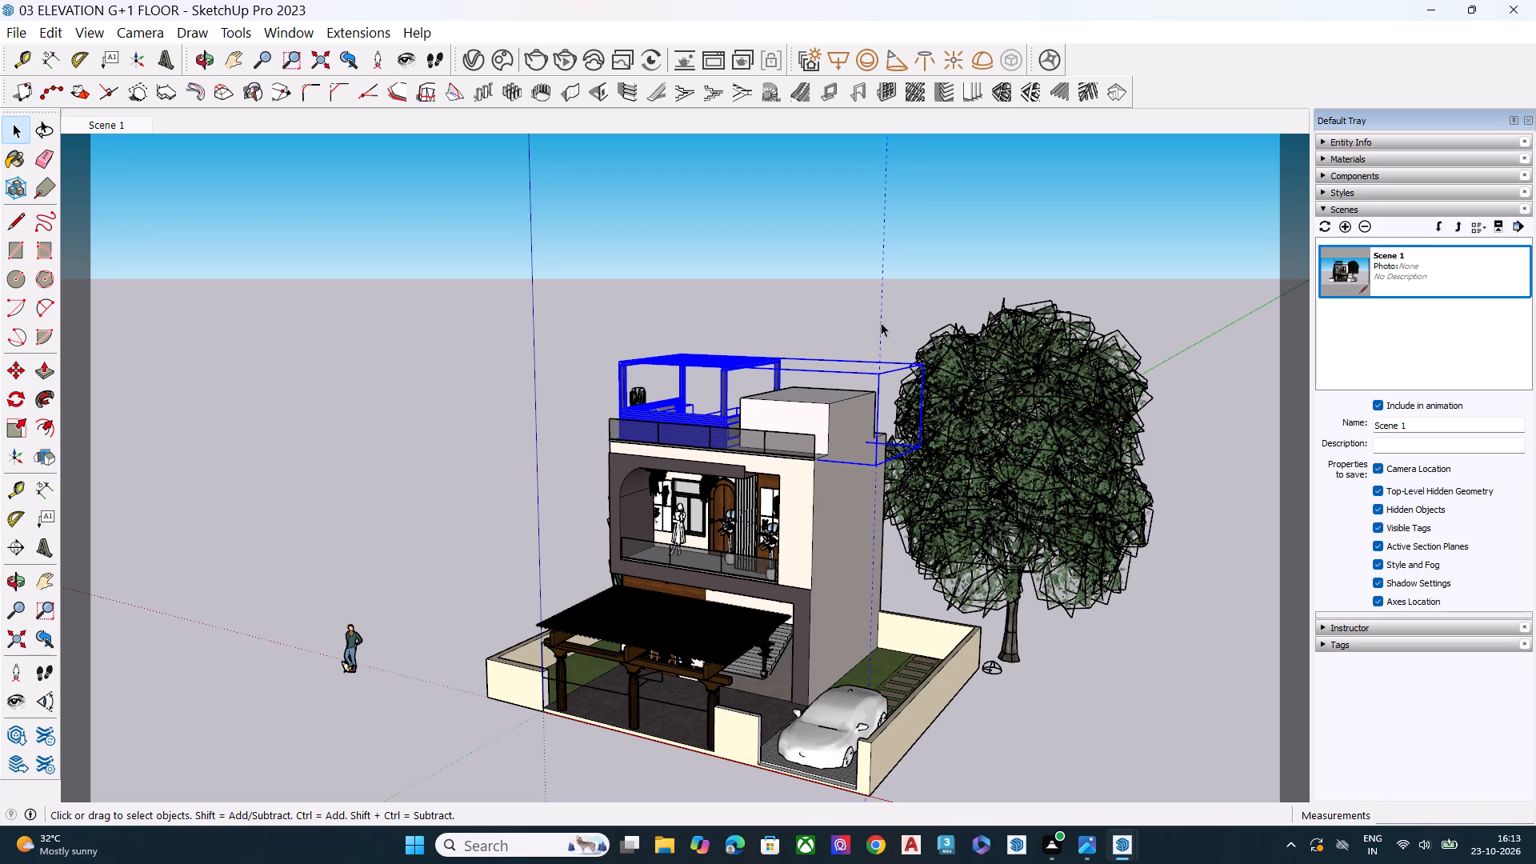
pyautogui.click(916, 321)
pyautogui.click(878, 318)
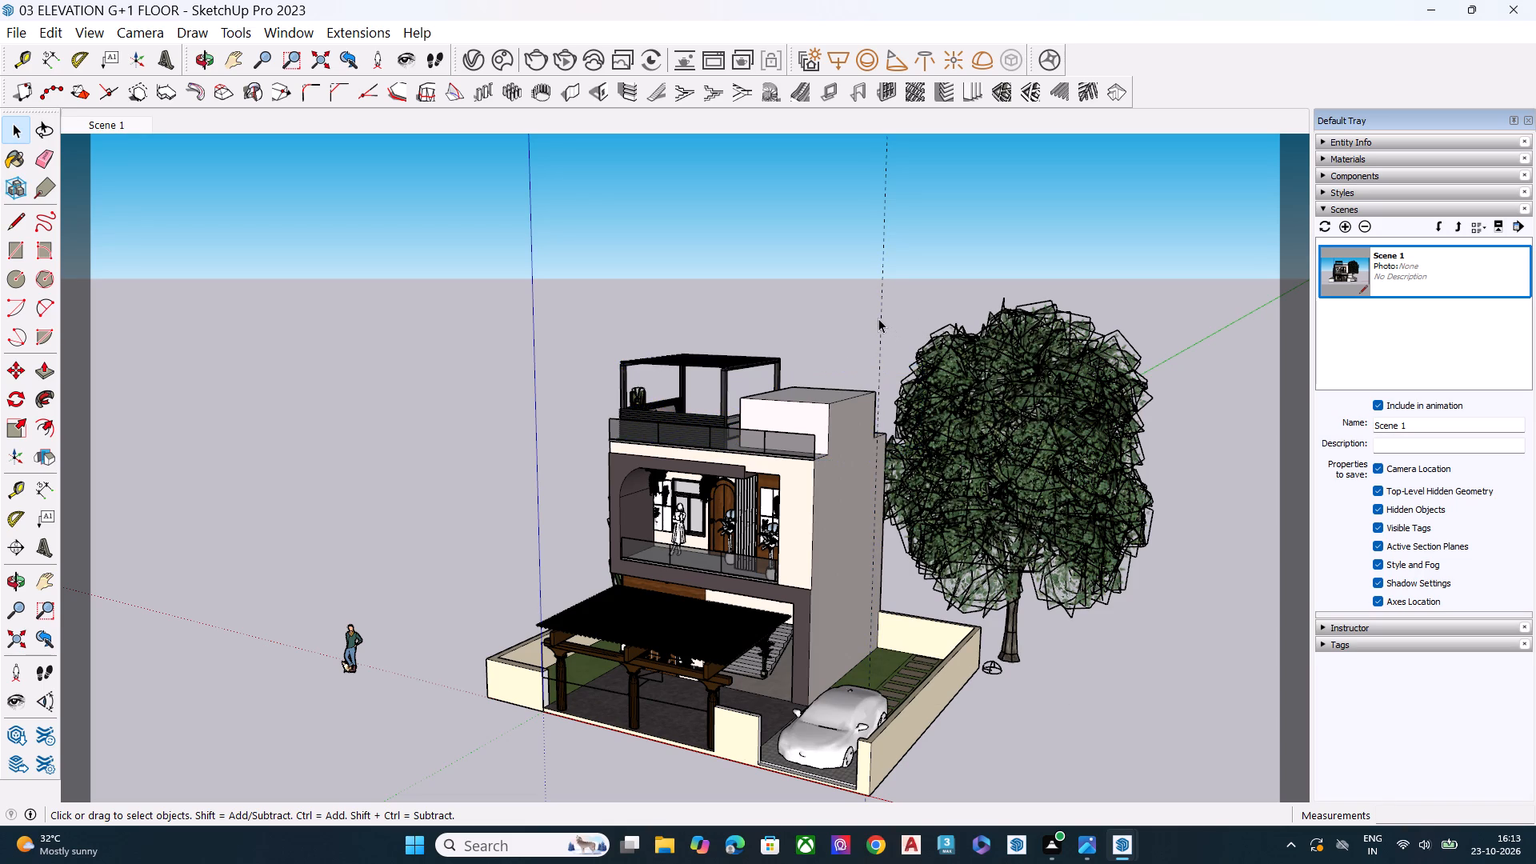
pyautogui.click(879, 322)
pyautogui.rightClick(882, 326)
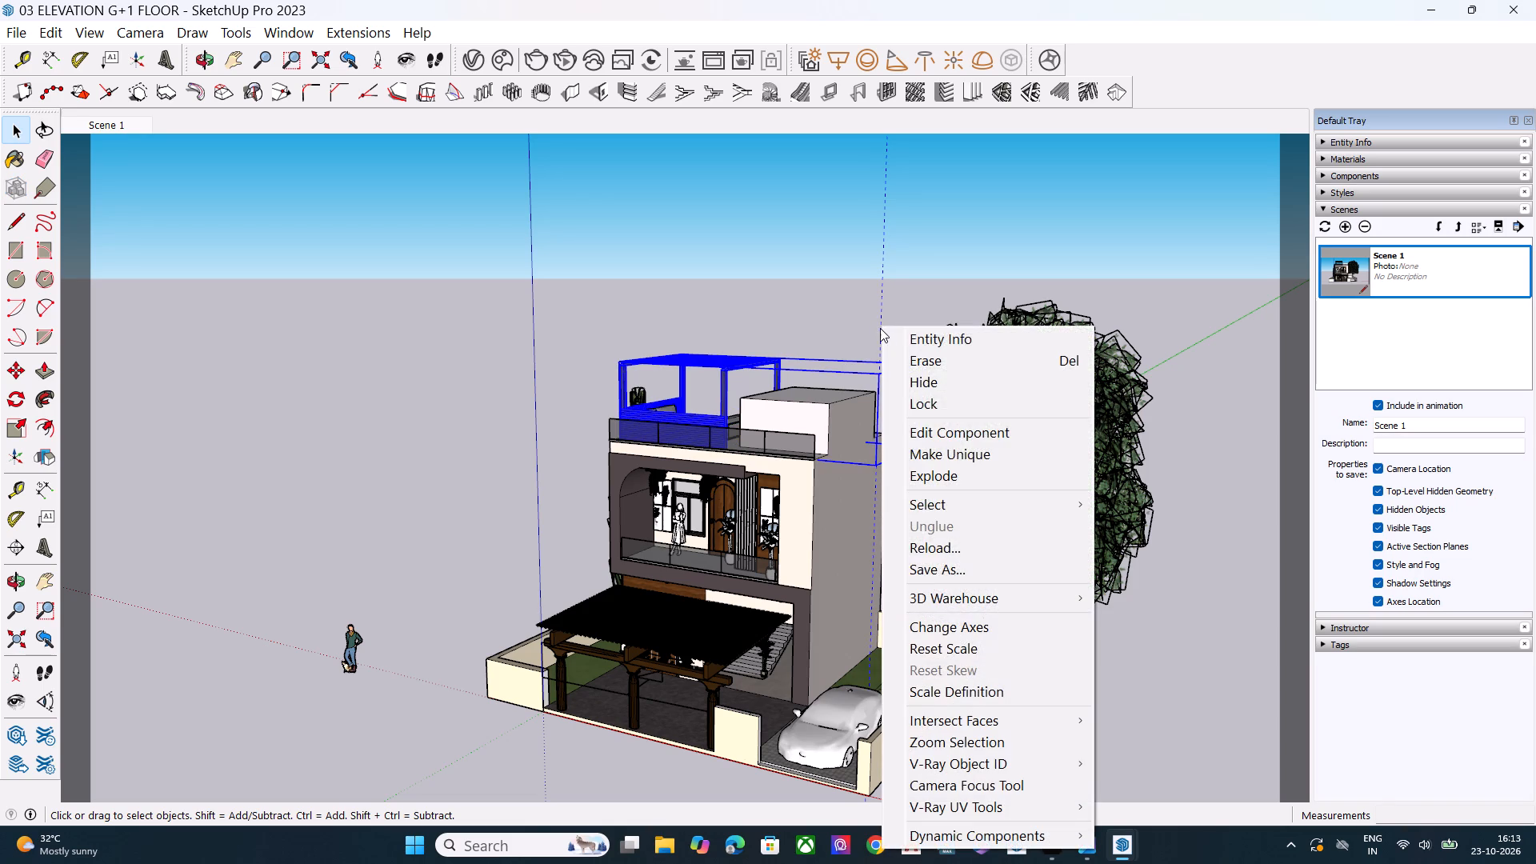
pyautogui.click(962, 480)
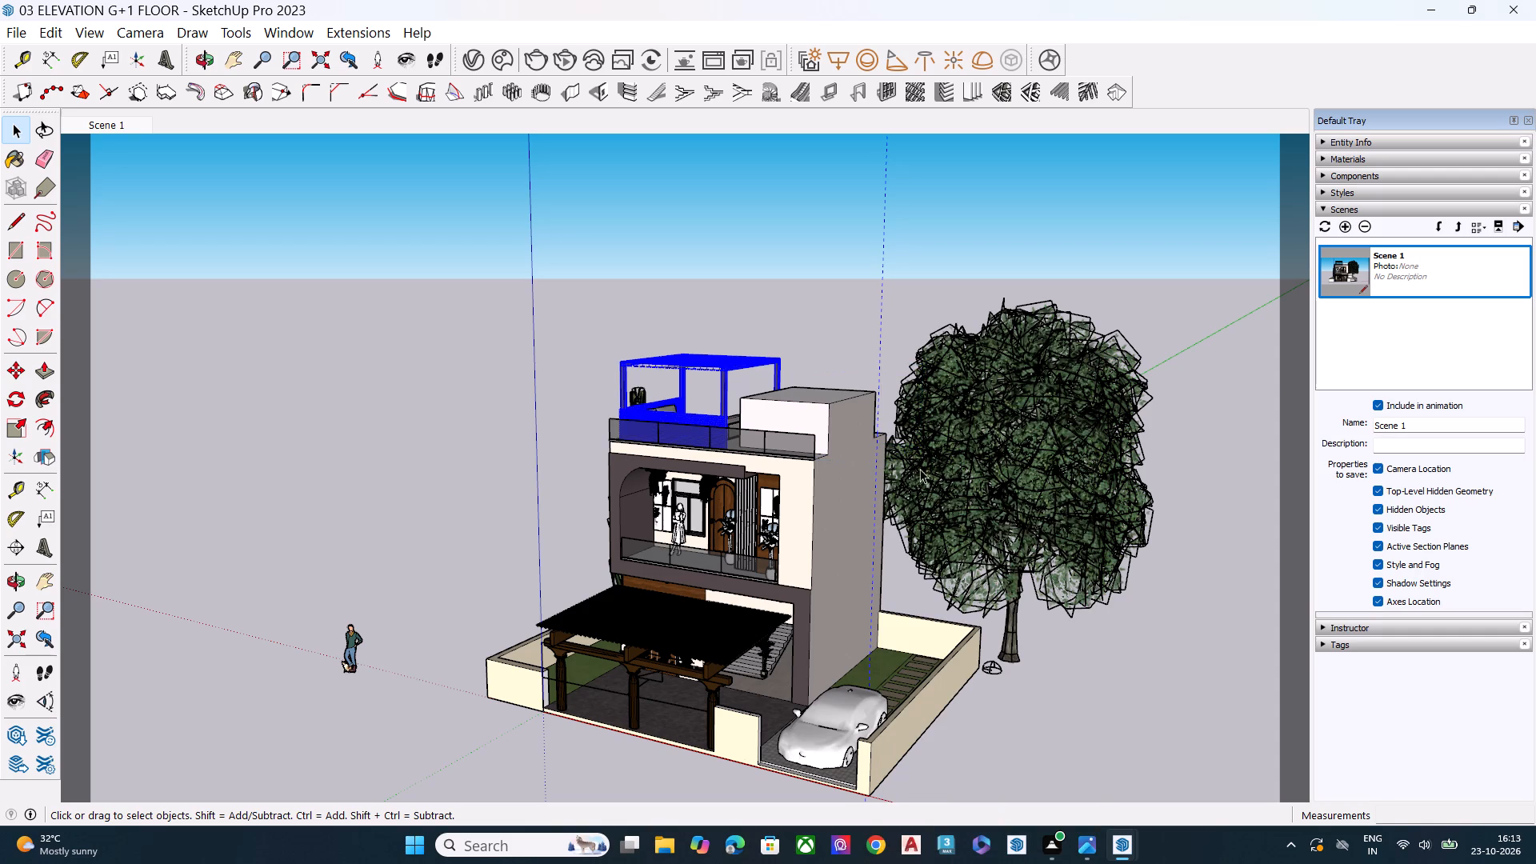
# Delete the vertical dashed guide line between the house and the large tree.
pyautogui.click(884, 309)
pyautogui.click(881, 312)
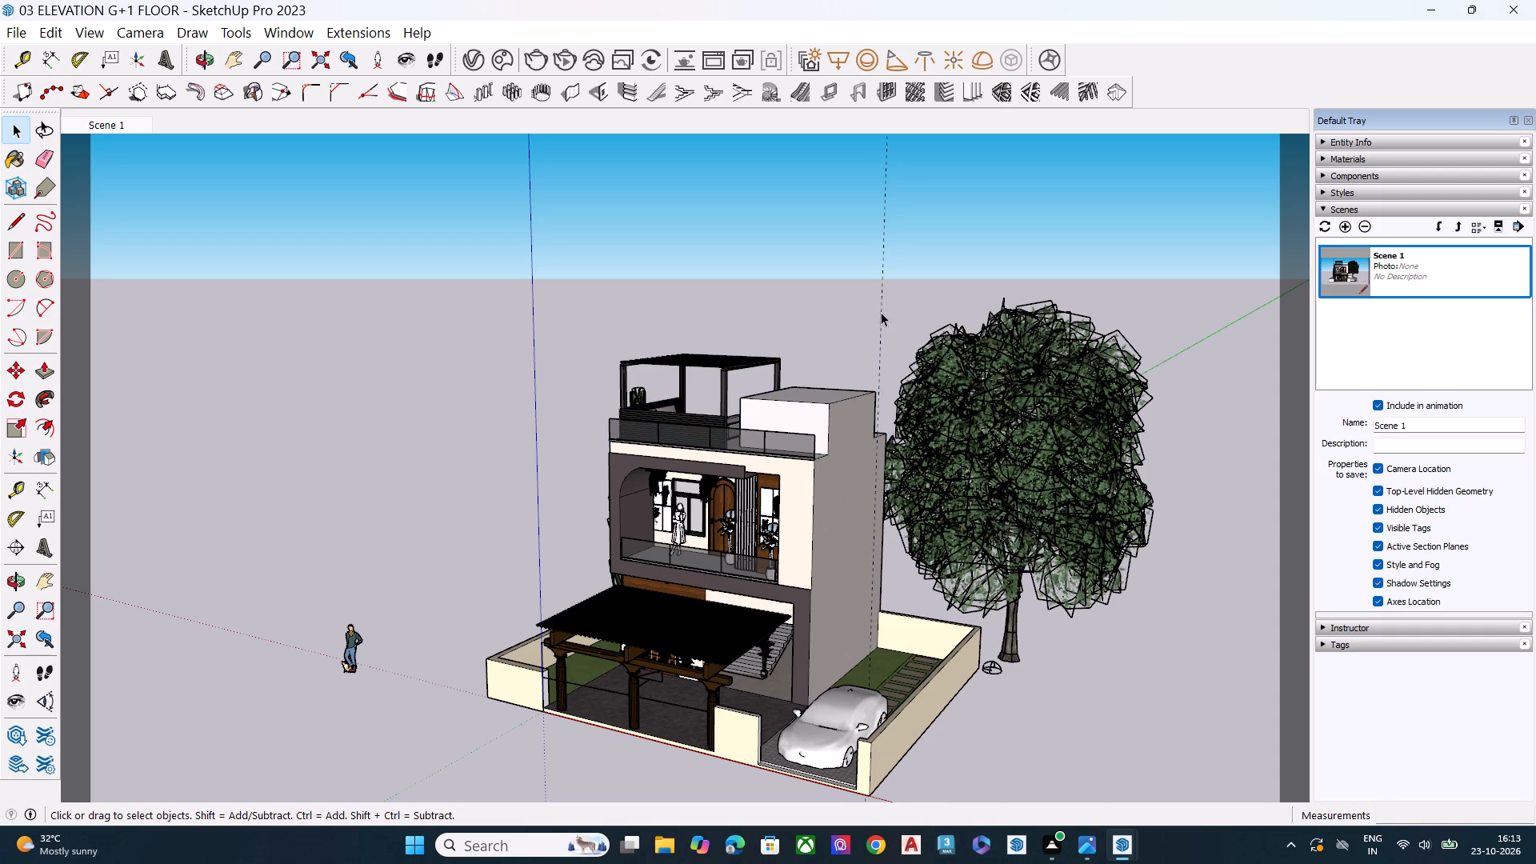
pyautogui.press('Delete')
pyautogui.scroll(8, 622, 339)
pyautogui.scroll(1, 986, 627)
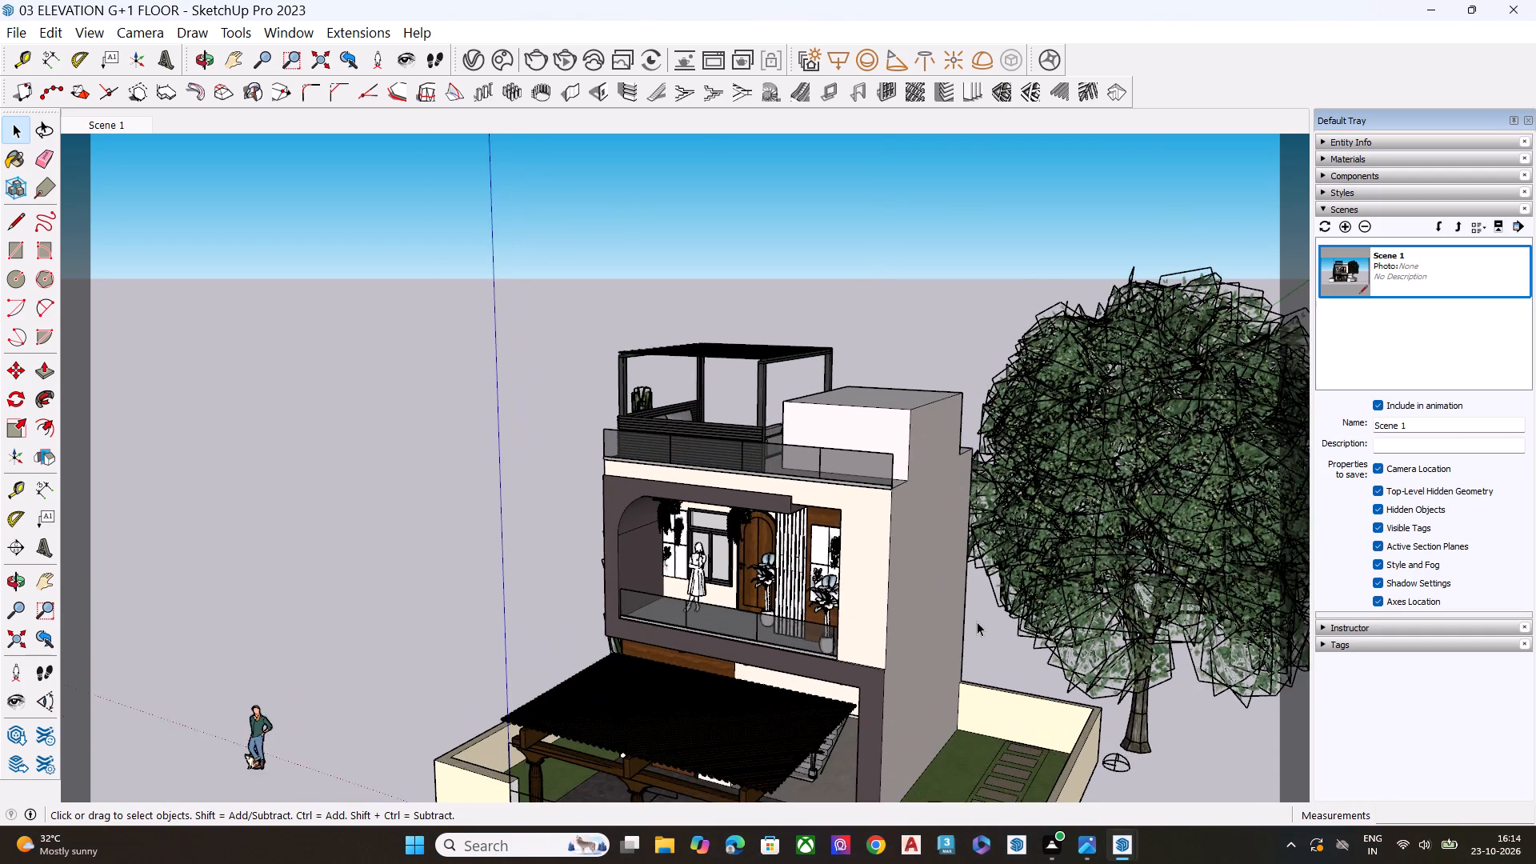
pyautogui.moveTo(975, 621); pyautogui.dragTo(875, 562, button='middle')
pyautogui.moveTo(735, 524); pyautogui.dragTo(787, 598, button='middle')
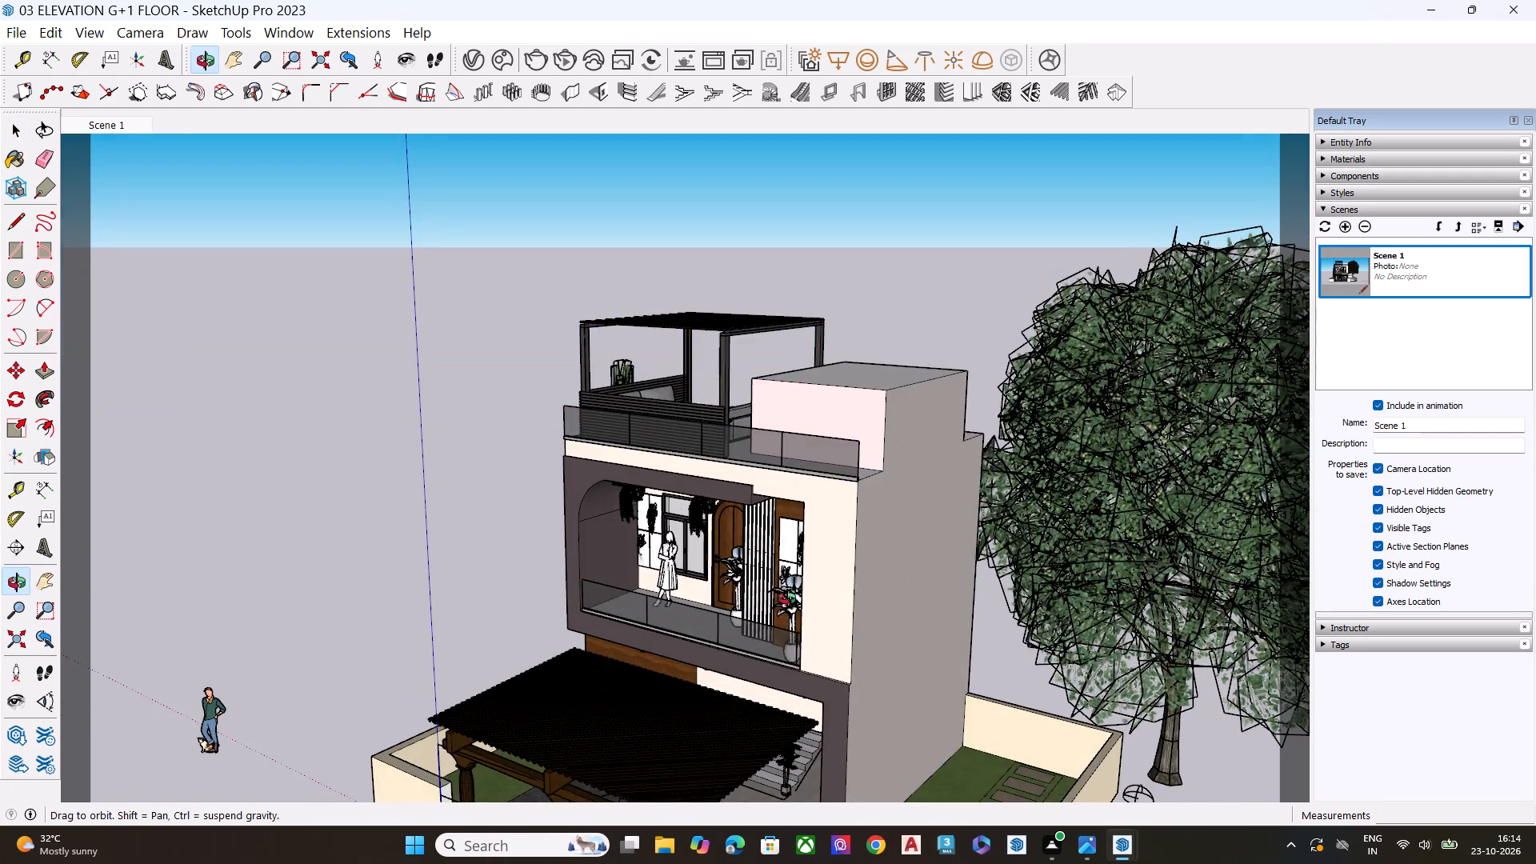
# Move the dome light gizmo from the base of the large tree to above the house roof, about 38' 4" away.
pyautogui.moveTo(787, 598); pyautogui.dragTo(746, 500, button='middle')
pyautogui.scroll(-10, 760, 477)
pyautogui.scroll(6, 1004, 679)
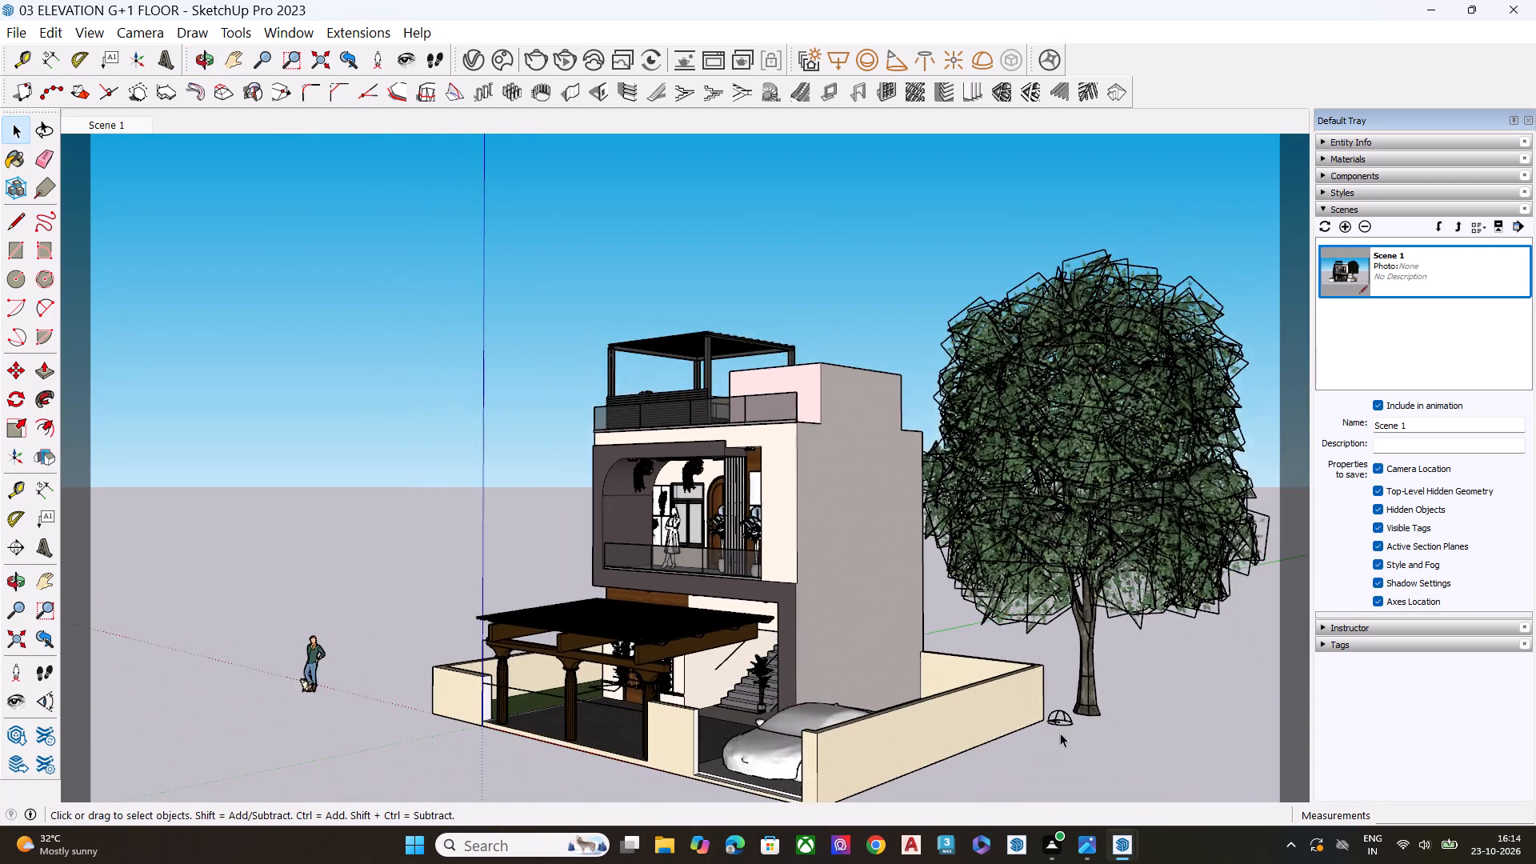
pyautogui.scroll(4, 1060, 733)
pyautogui.click(1073, 723)
pyautogui.click(1075, 712)
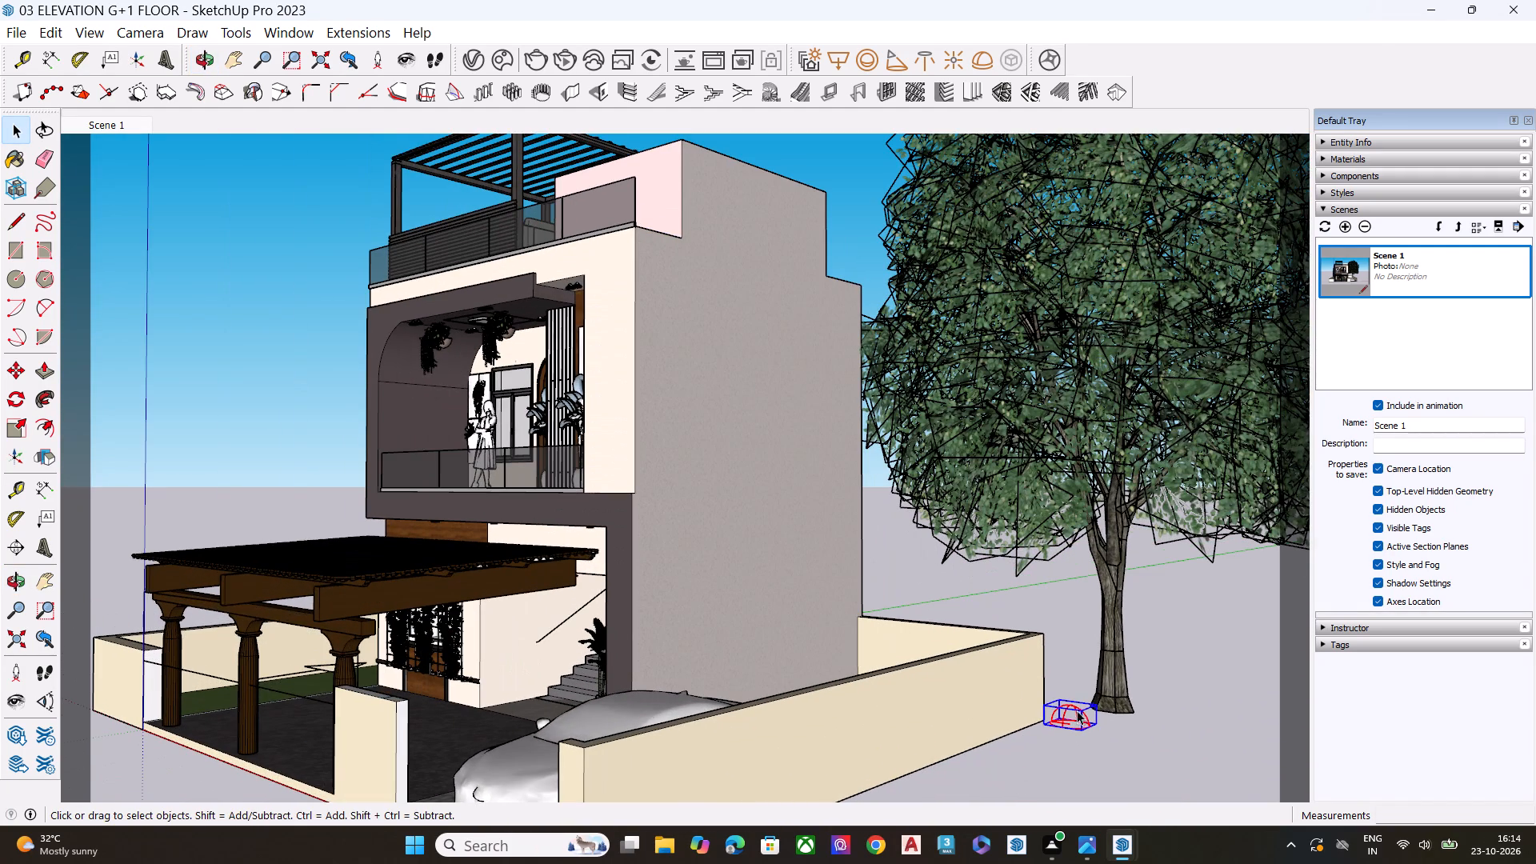
pyautogui.press('m')
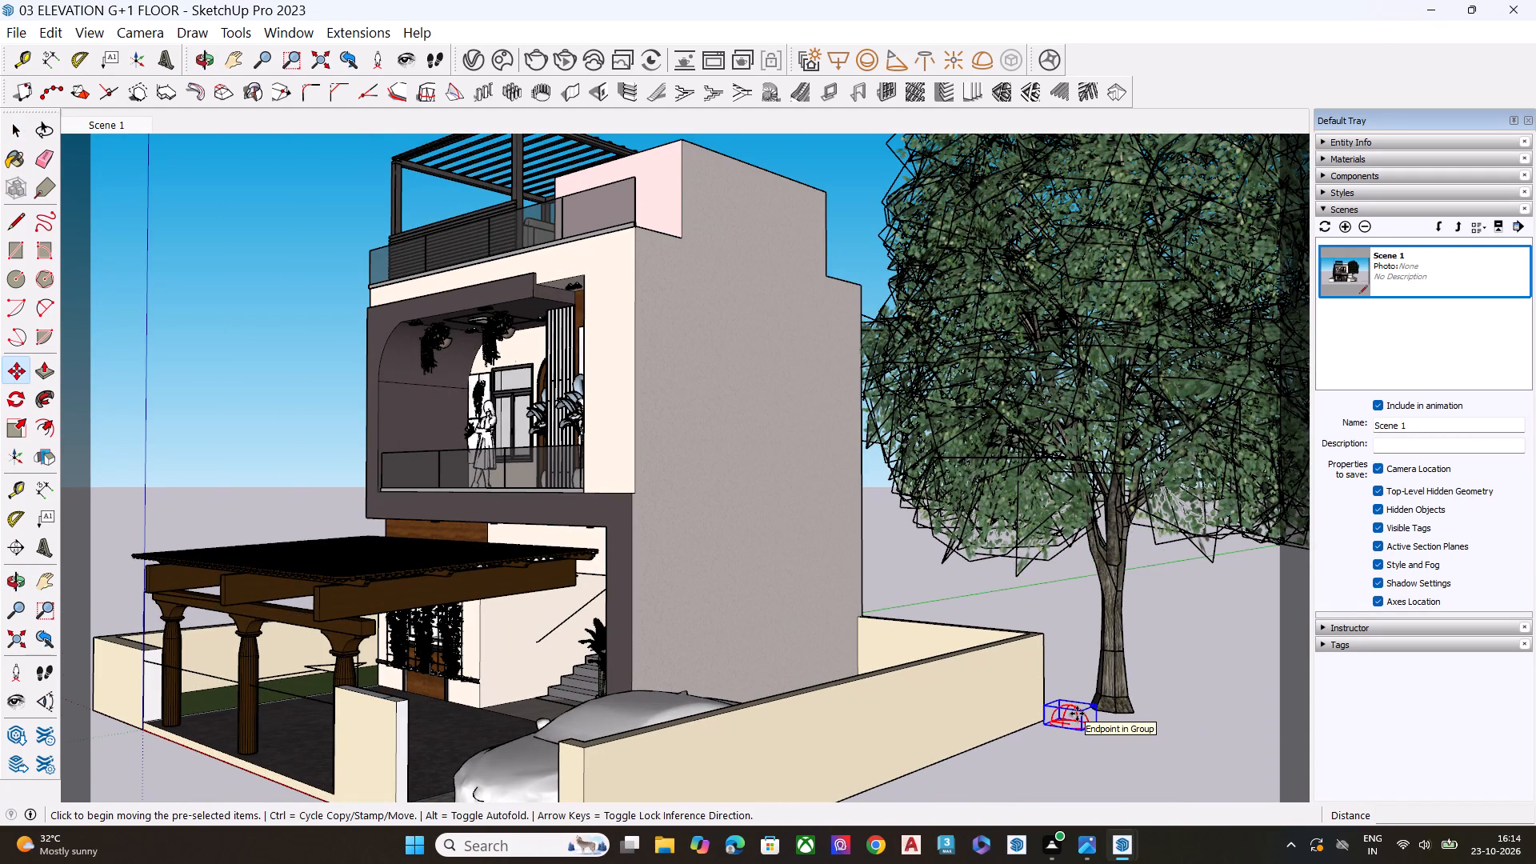
pyautogui.click(1084, 733)
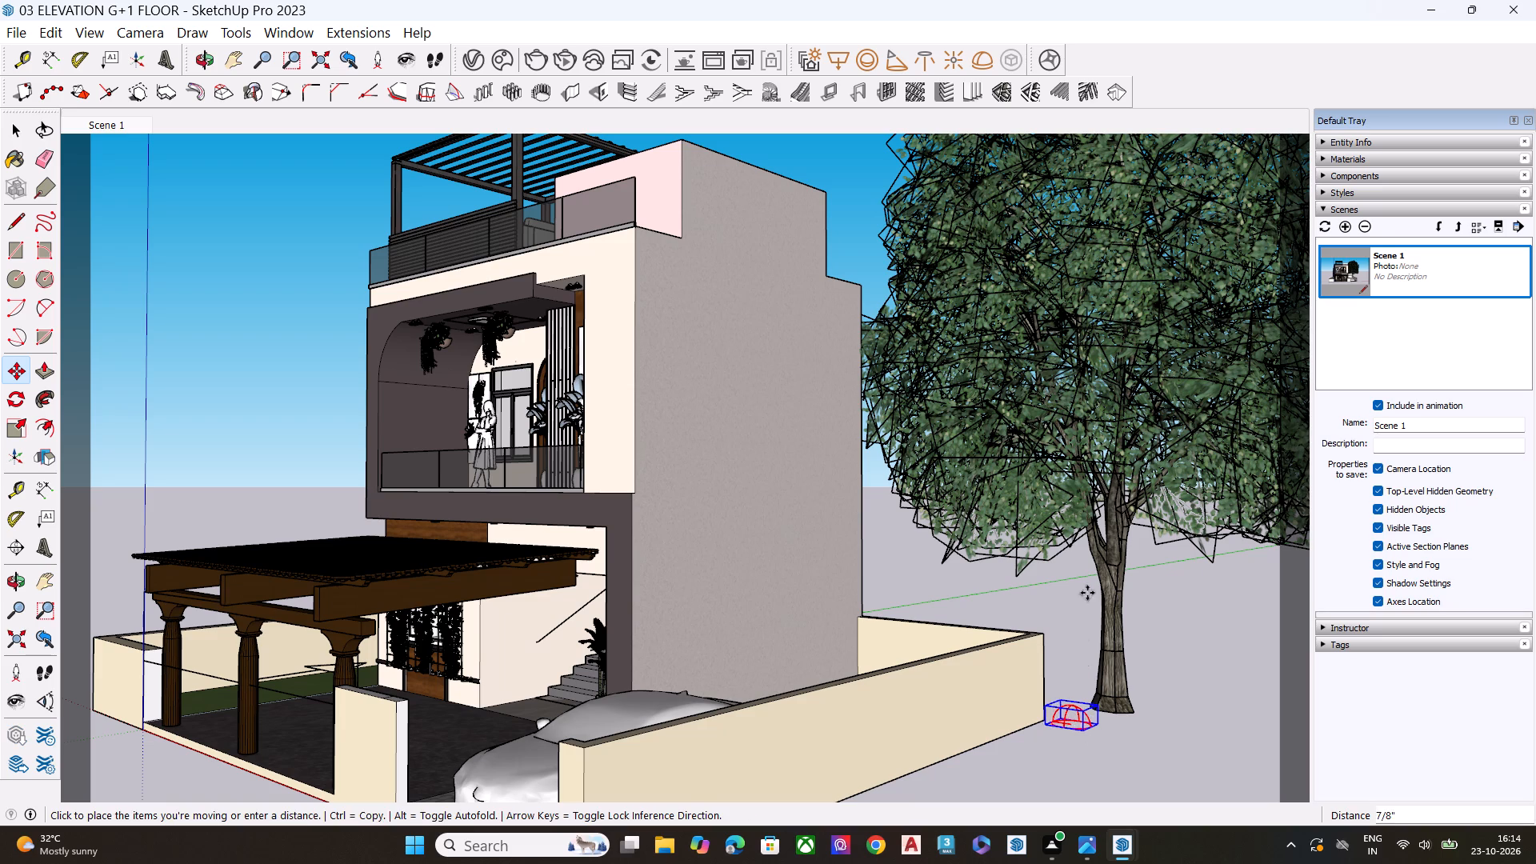
pyautogui.scroll(-6, 968, 441)
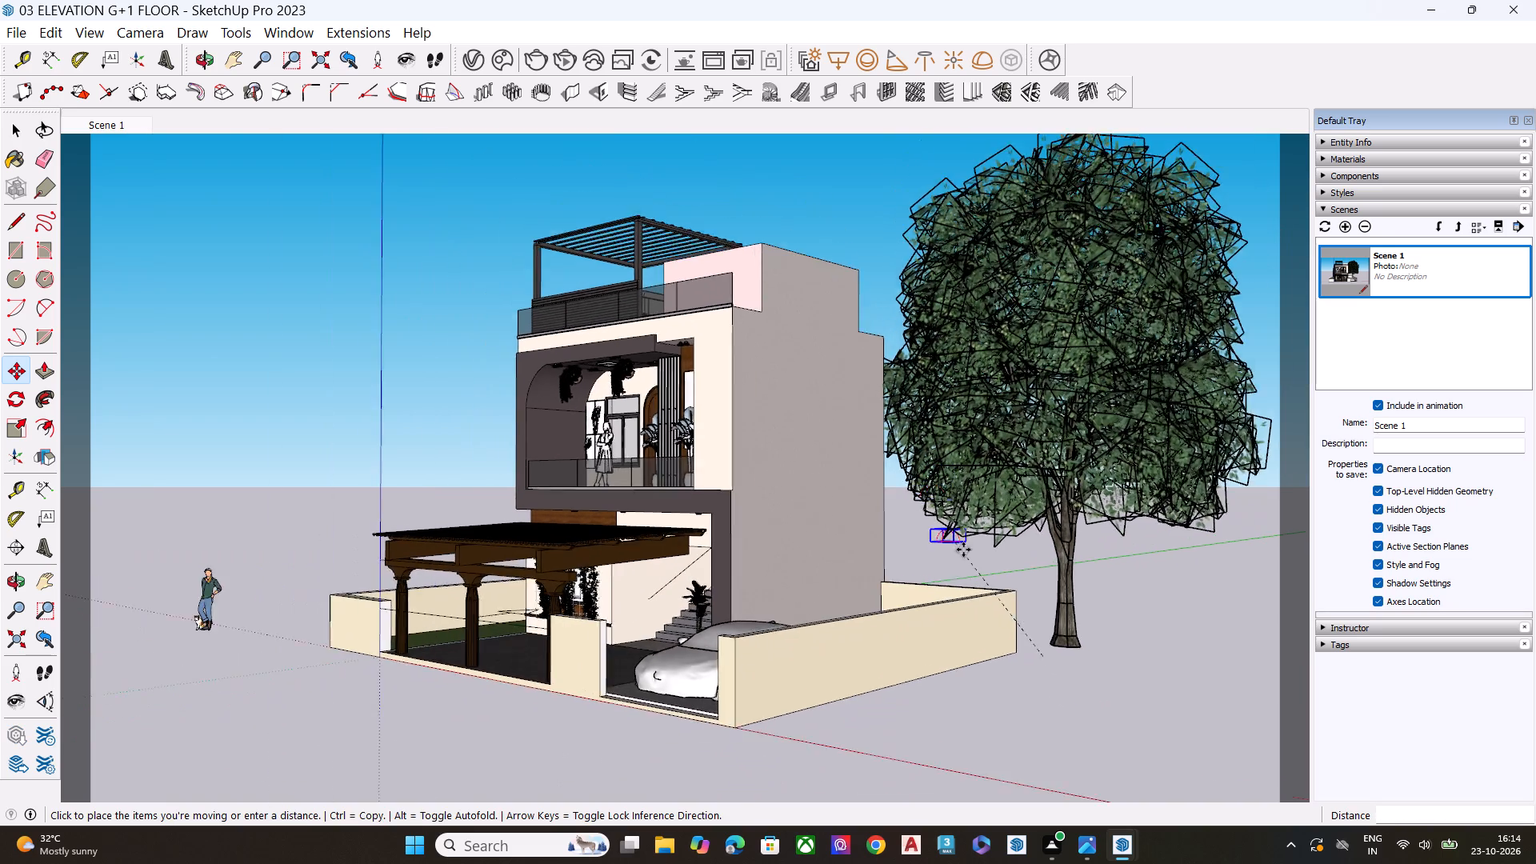
pyautogui.moveTo(976, 588); pyautogui.dragTo(1470, 653, button='middle')
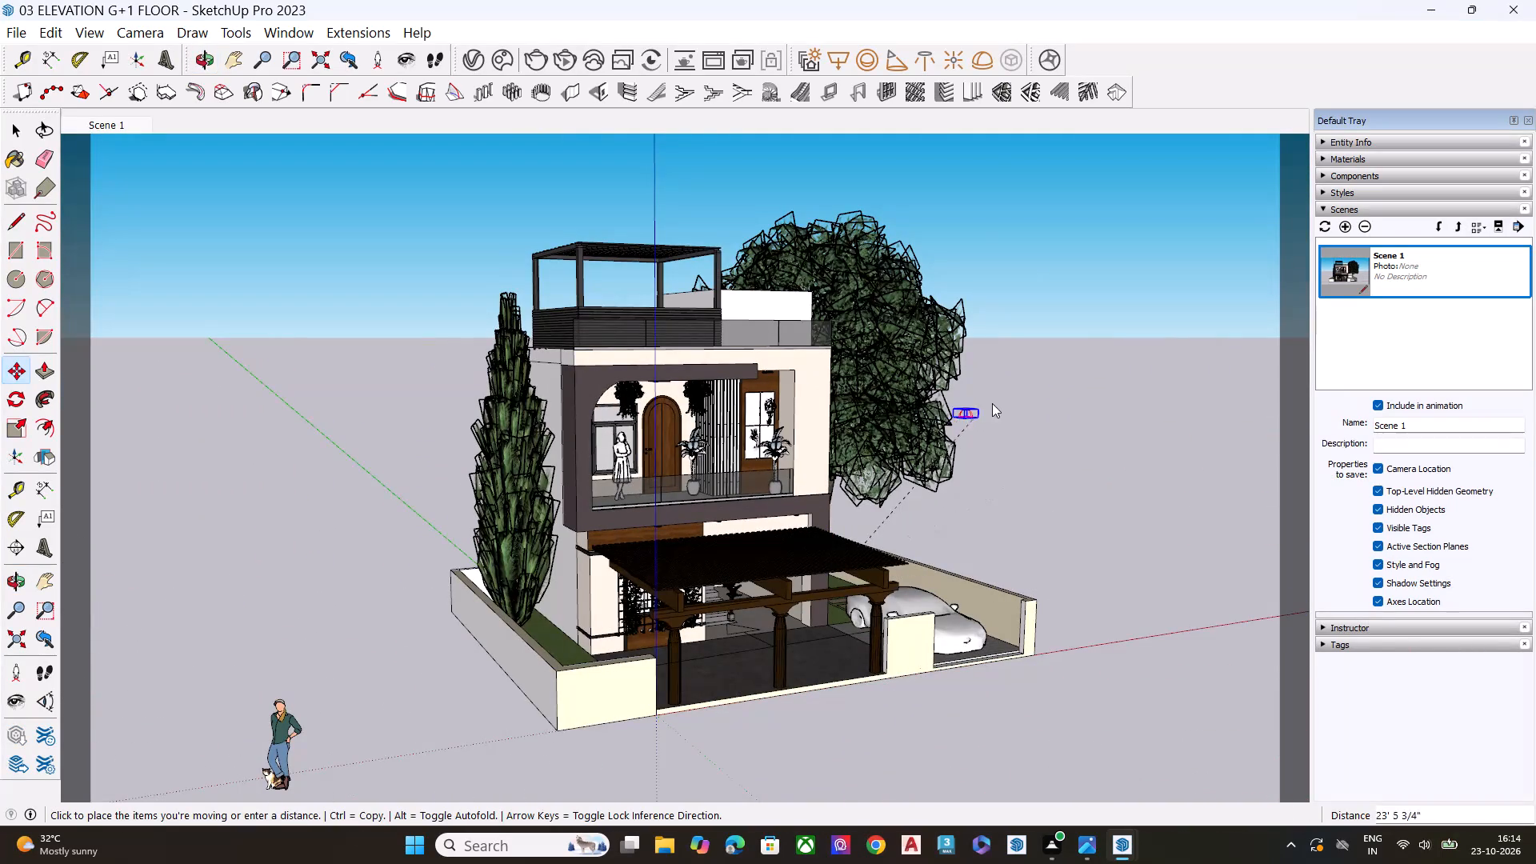
pyautogui.moveTo(921, 566); pyautogui.dragTo(450, 611, button='middle')
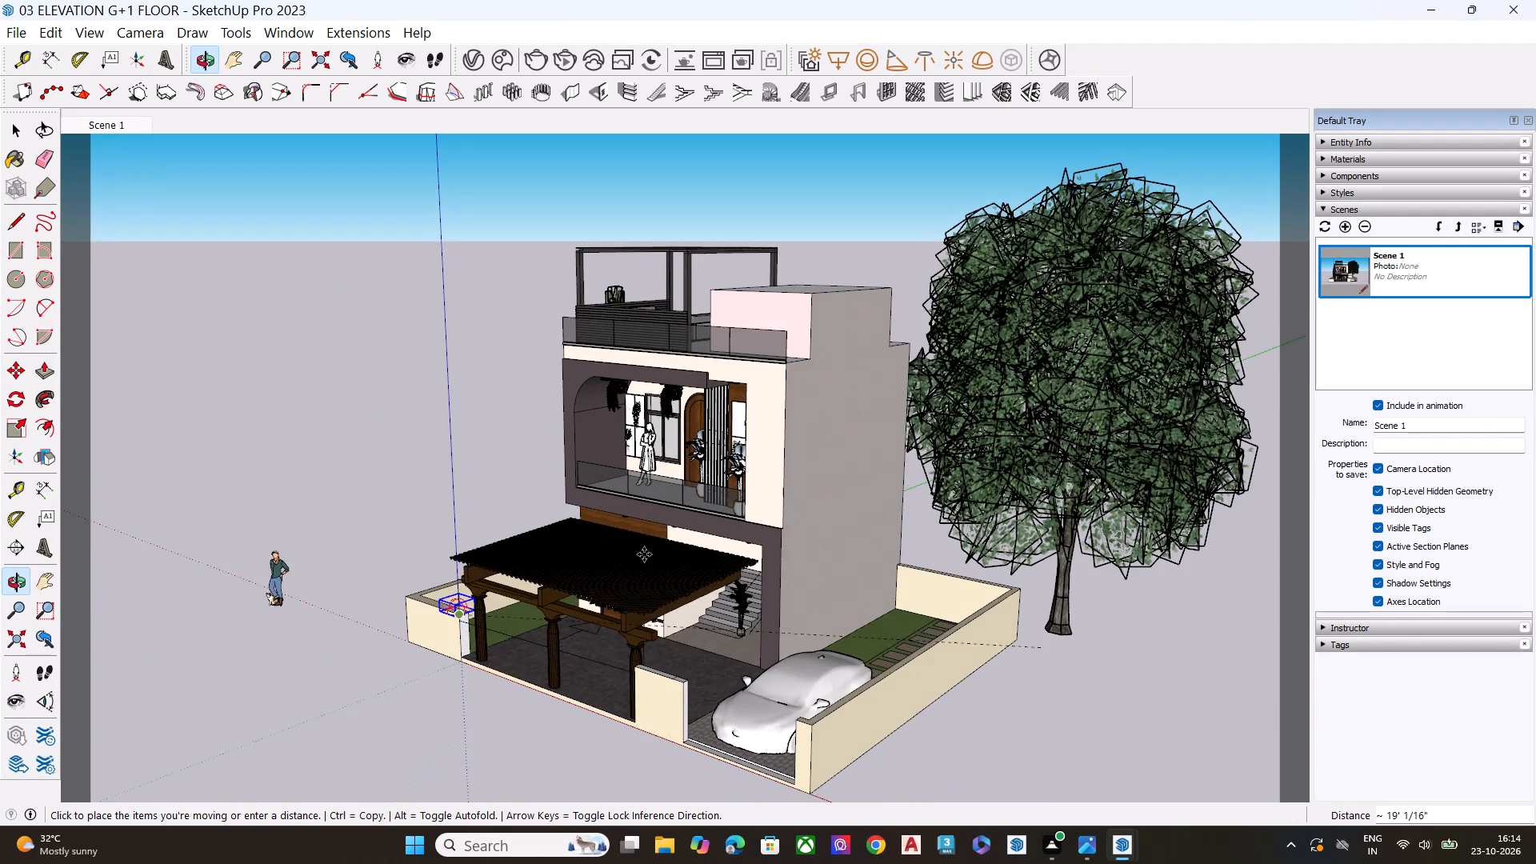
pyautogui.click(870, 237)
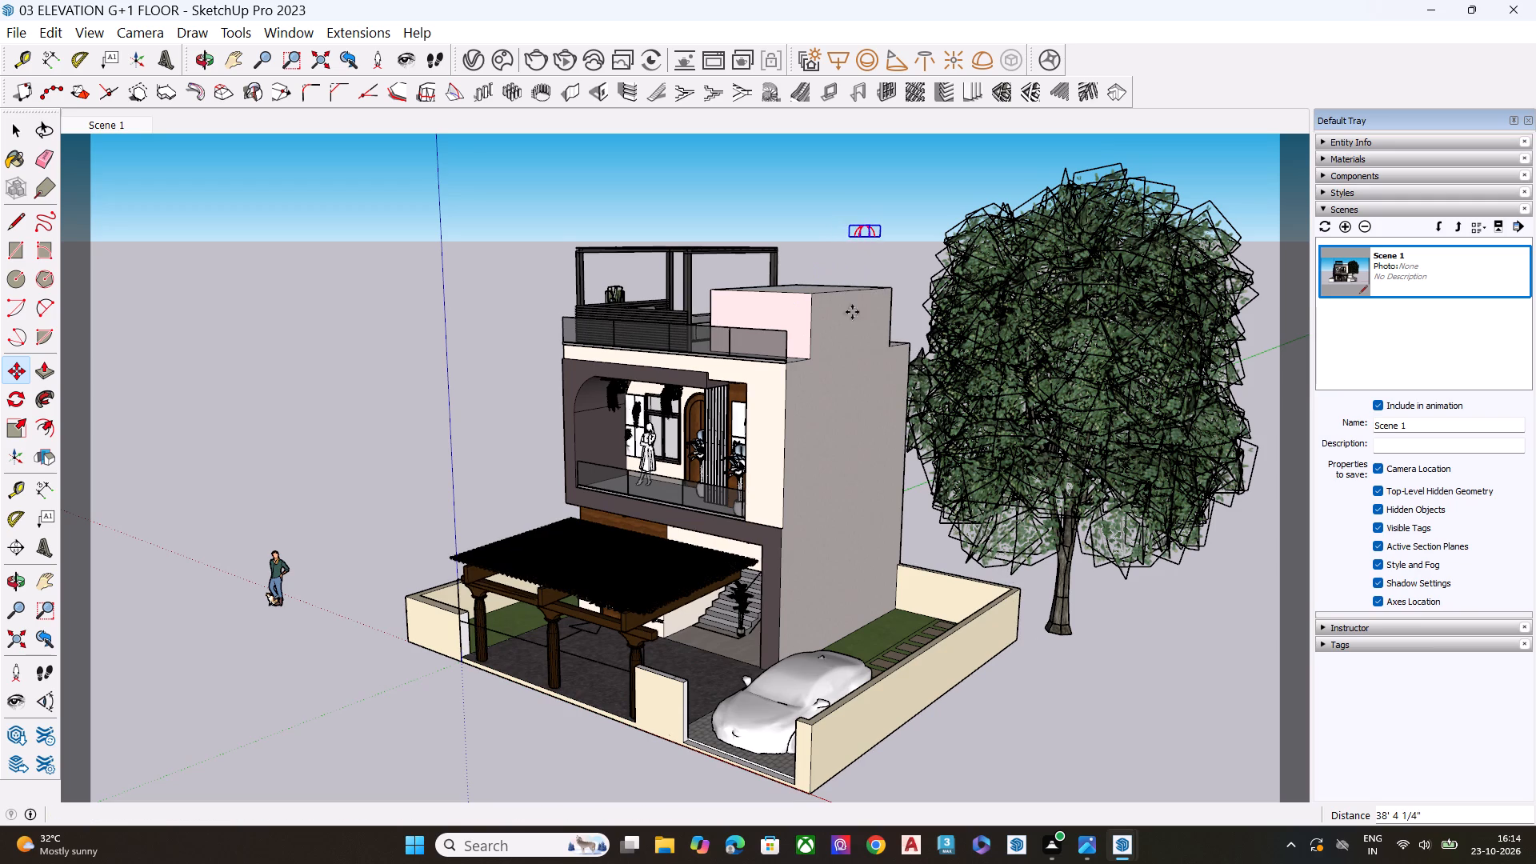
pyautogui.moveTo(855, 330); pyautogui.dragTo(1044, 361, button='middle')
pyautogui.click(1215, 534)
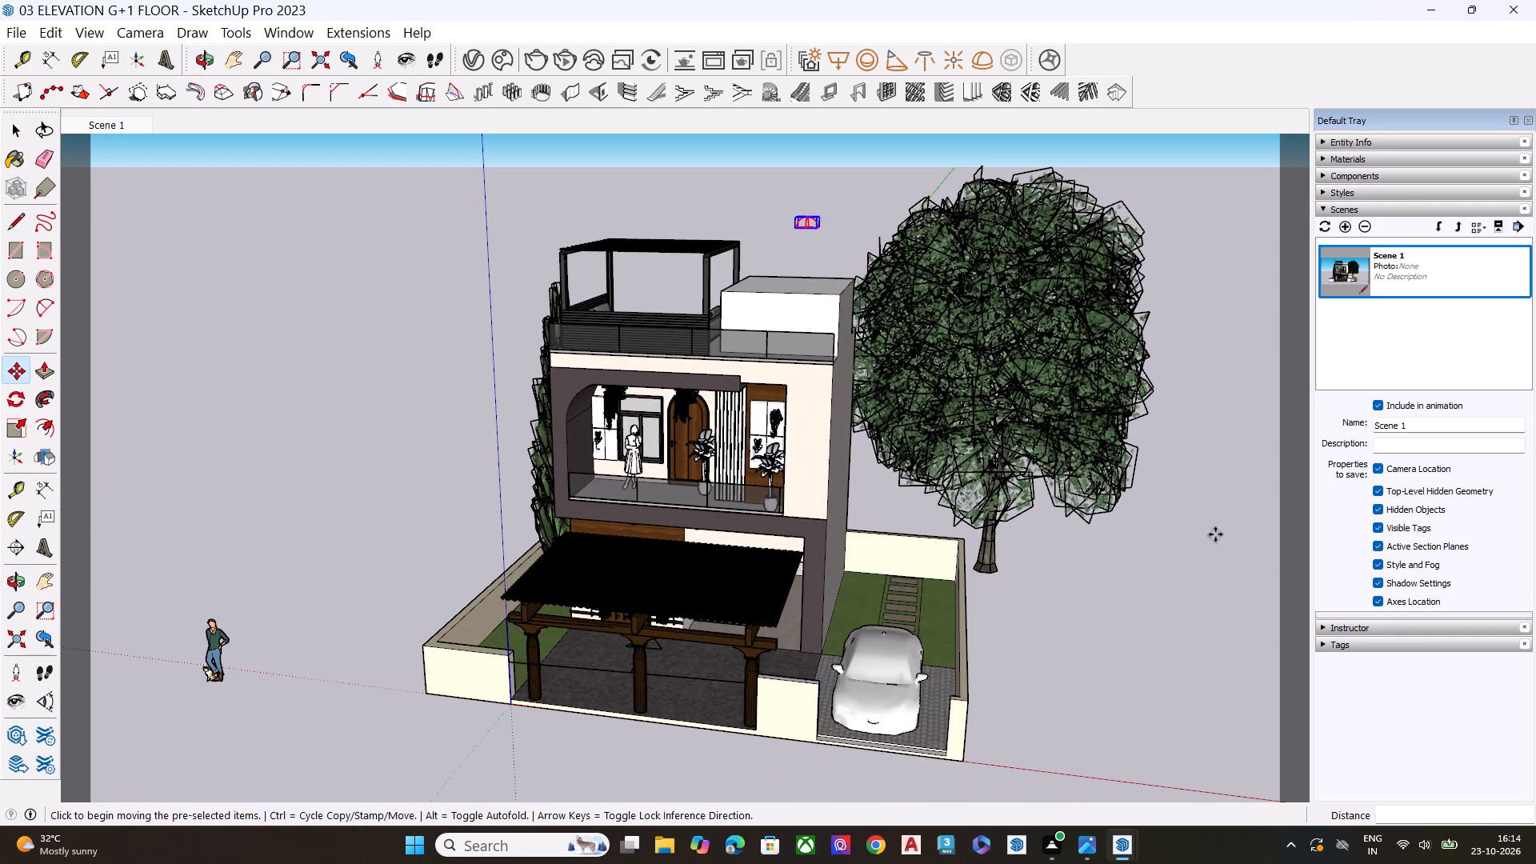
pyautogui.press('space')
pyautogui.scroll(1, 925, 490)
pyautogui.scroll(-4, 916, 495)
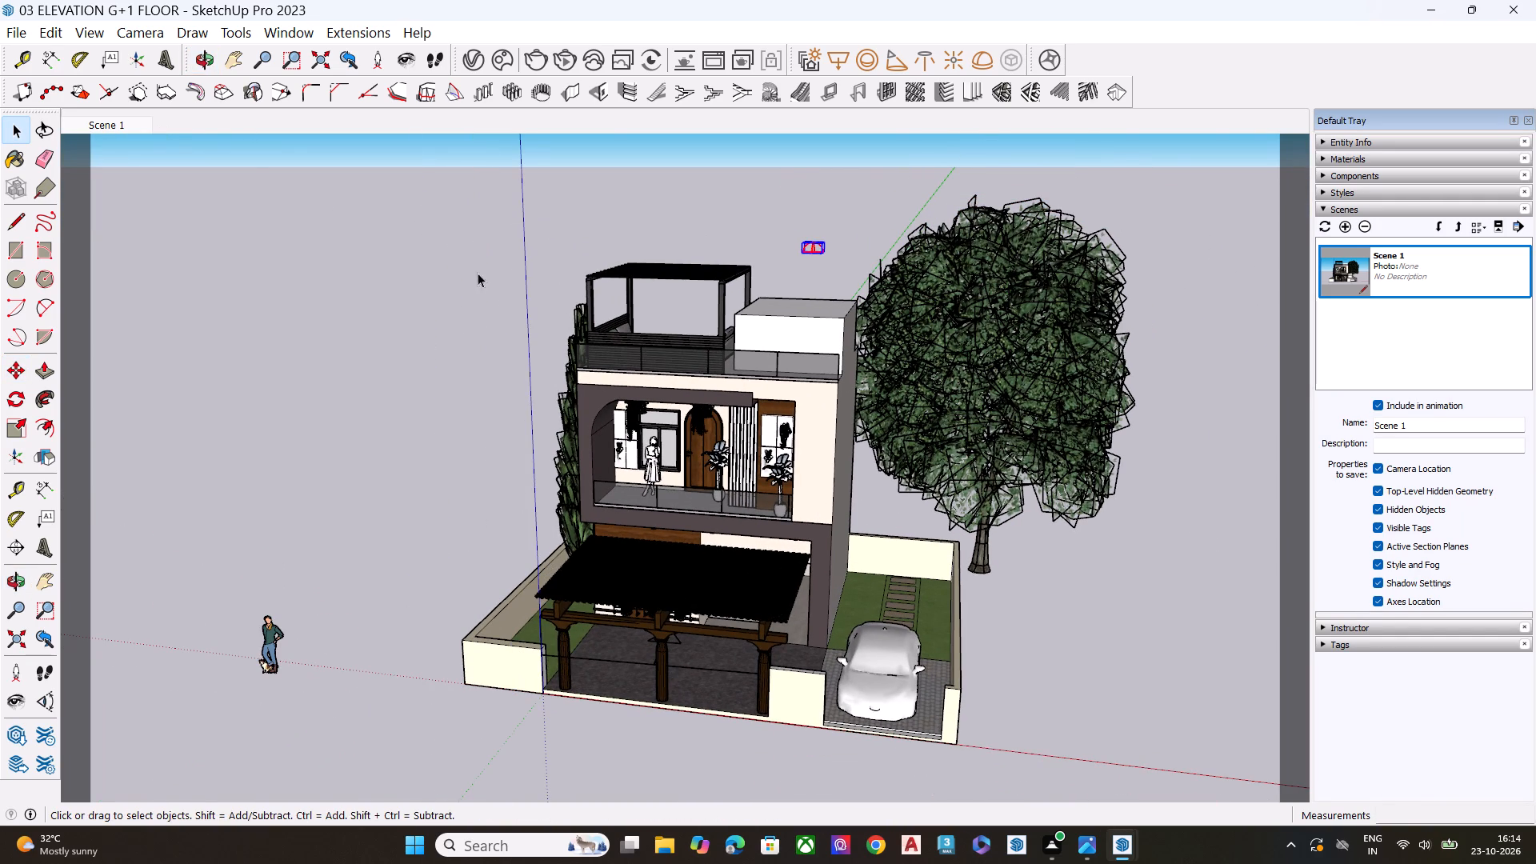
# Restore the Scene 1 front view and start a new V-Ray render.
pyautogui.click(128, 127)
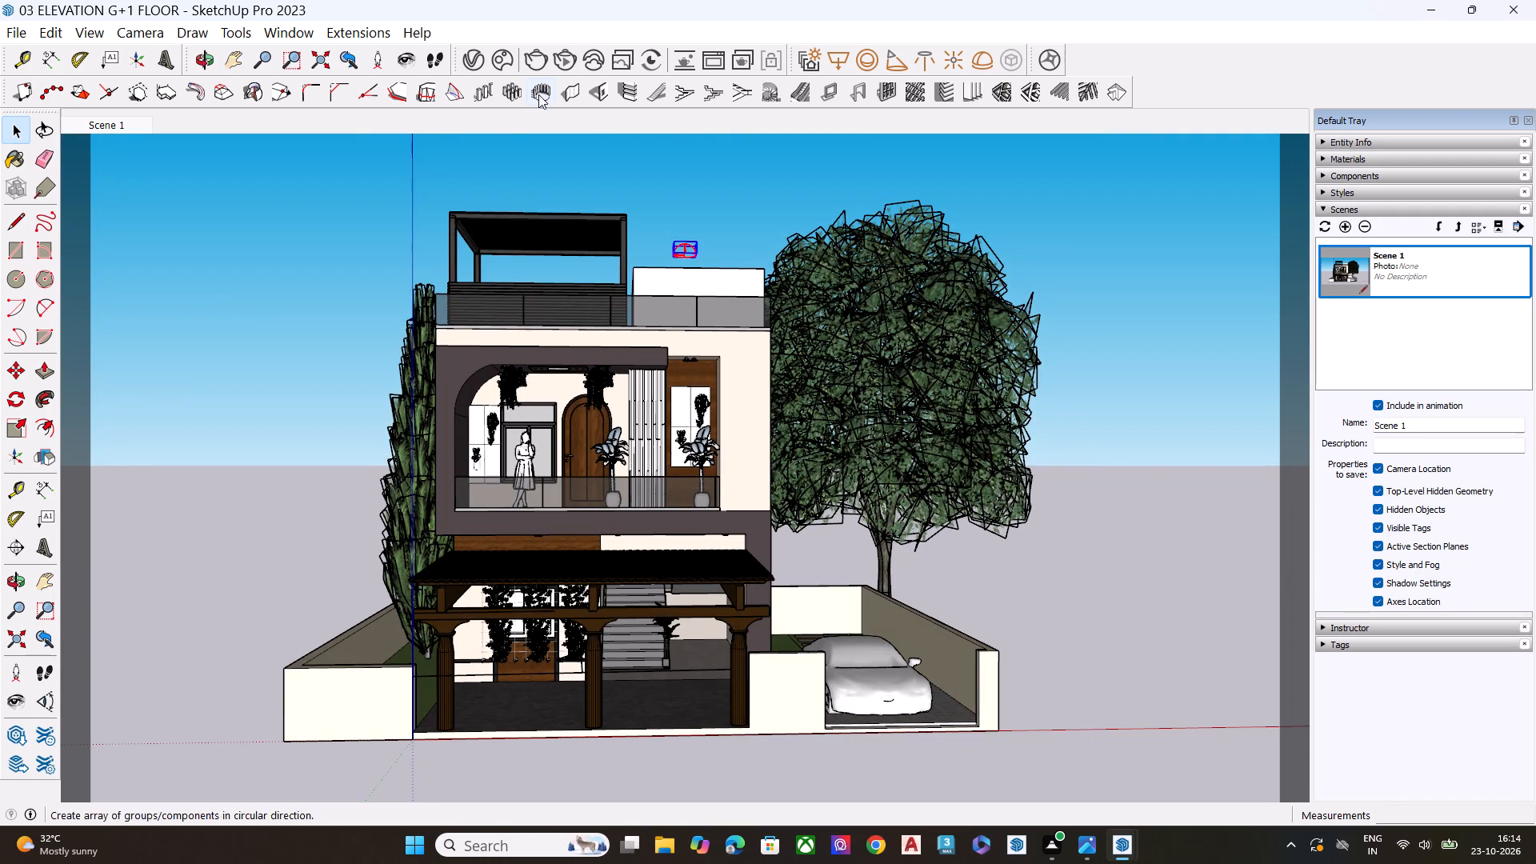
pyautogui.click(537, 54)
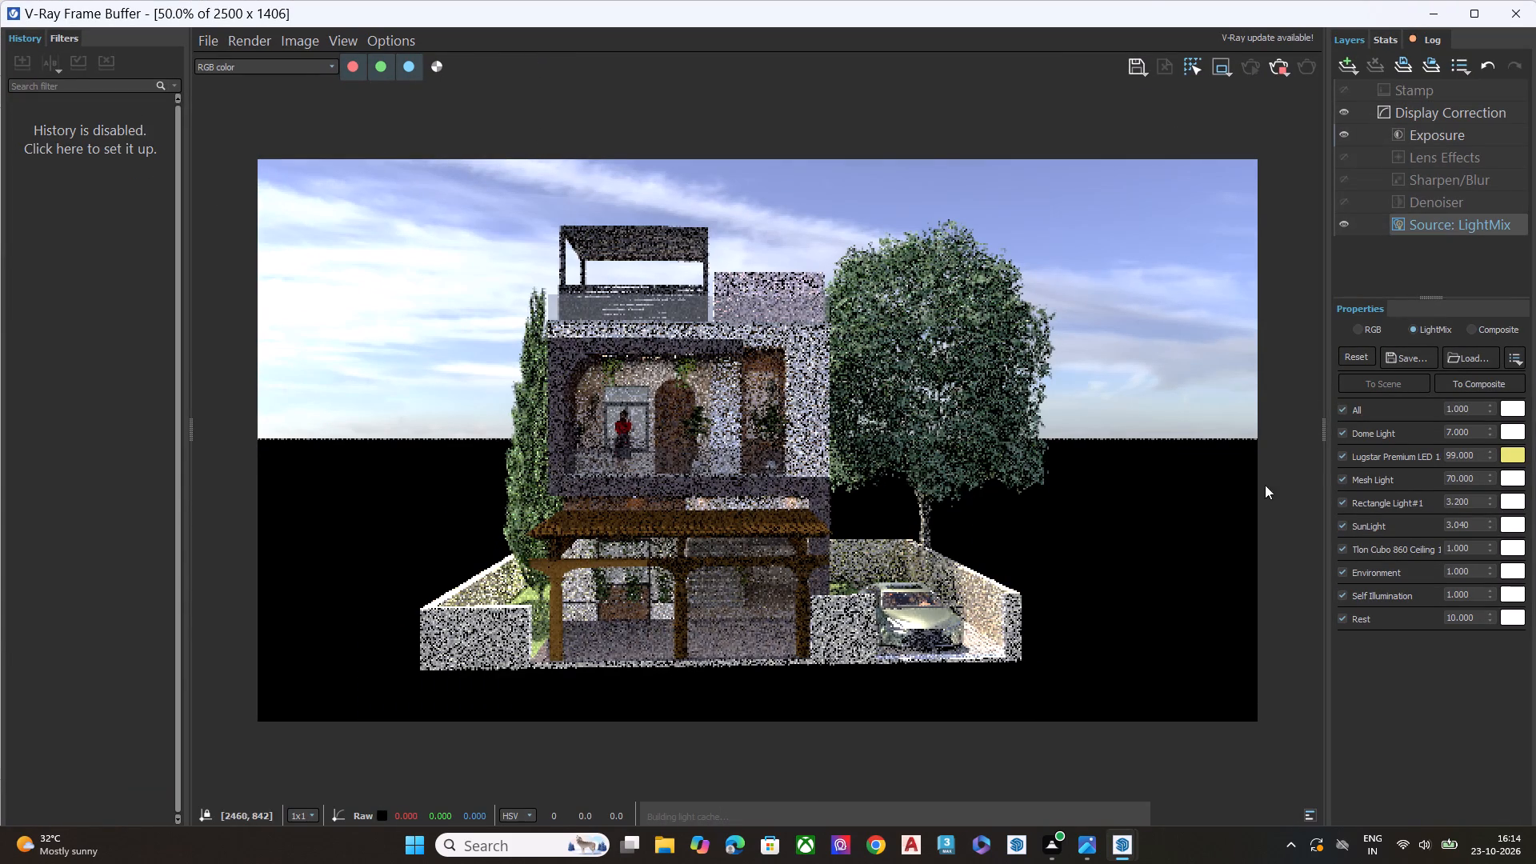
# Toggle the Dome Light off and on in the LightMix to compare its effect on the render.
pyautogui.click(1343, 430)
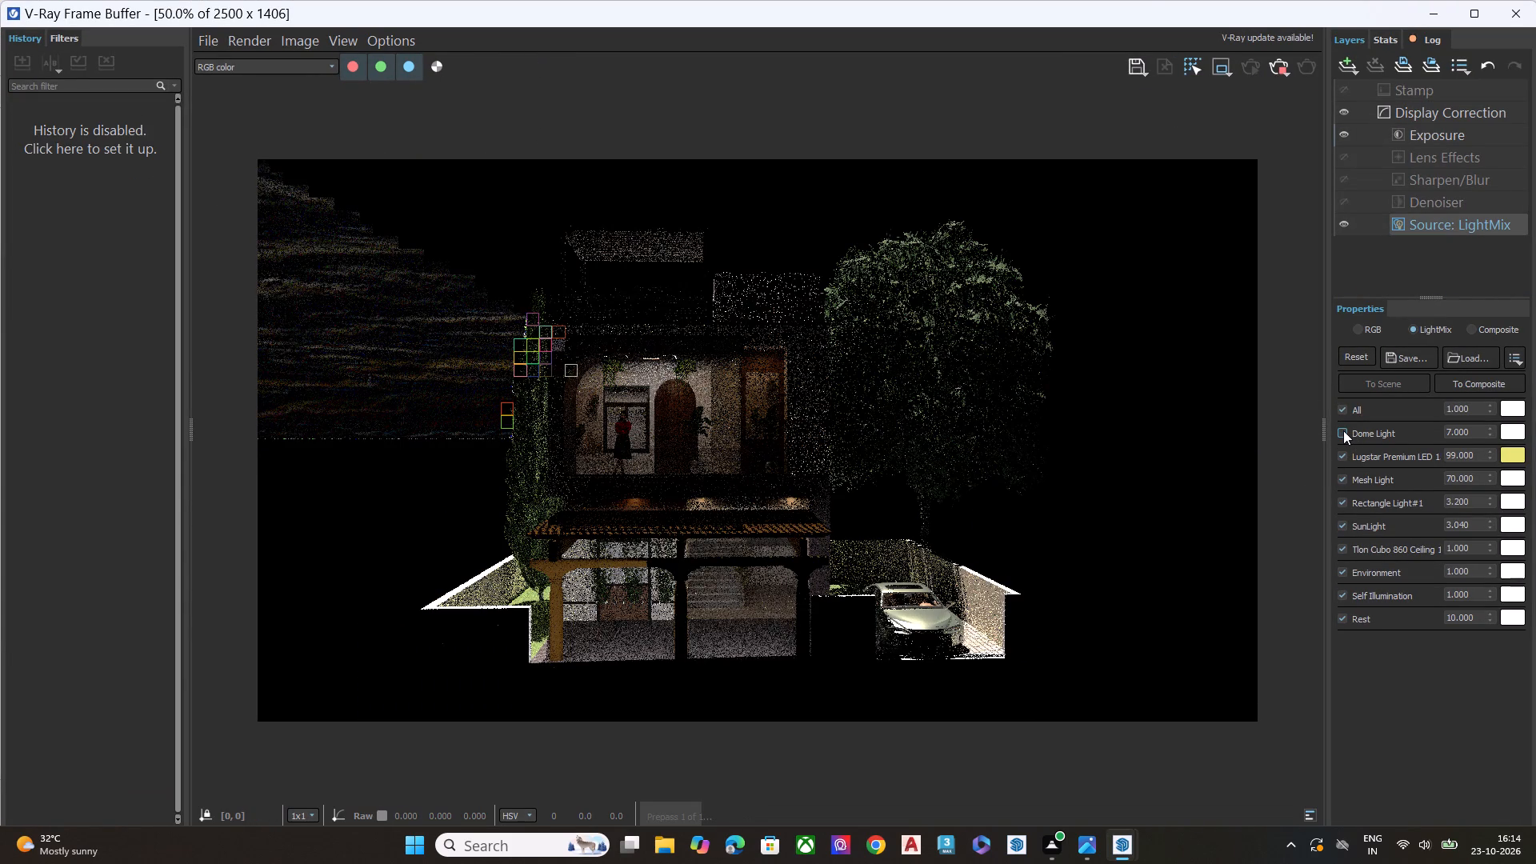
pyautogui.click(1343, 430)
pyautogui.click(1343, 430)
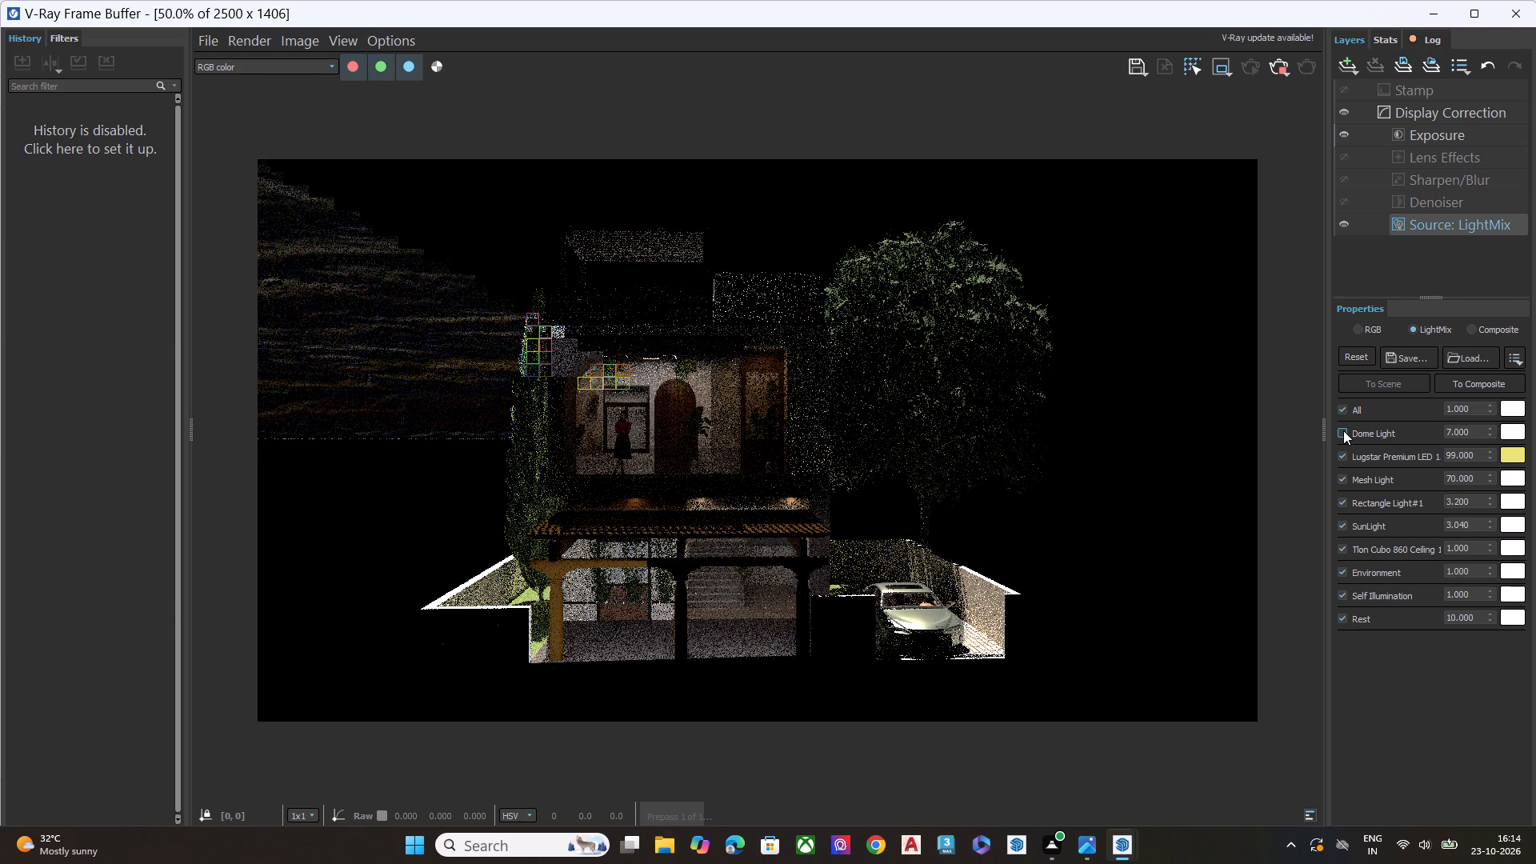
pyautogui.click(1343, 430)
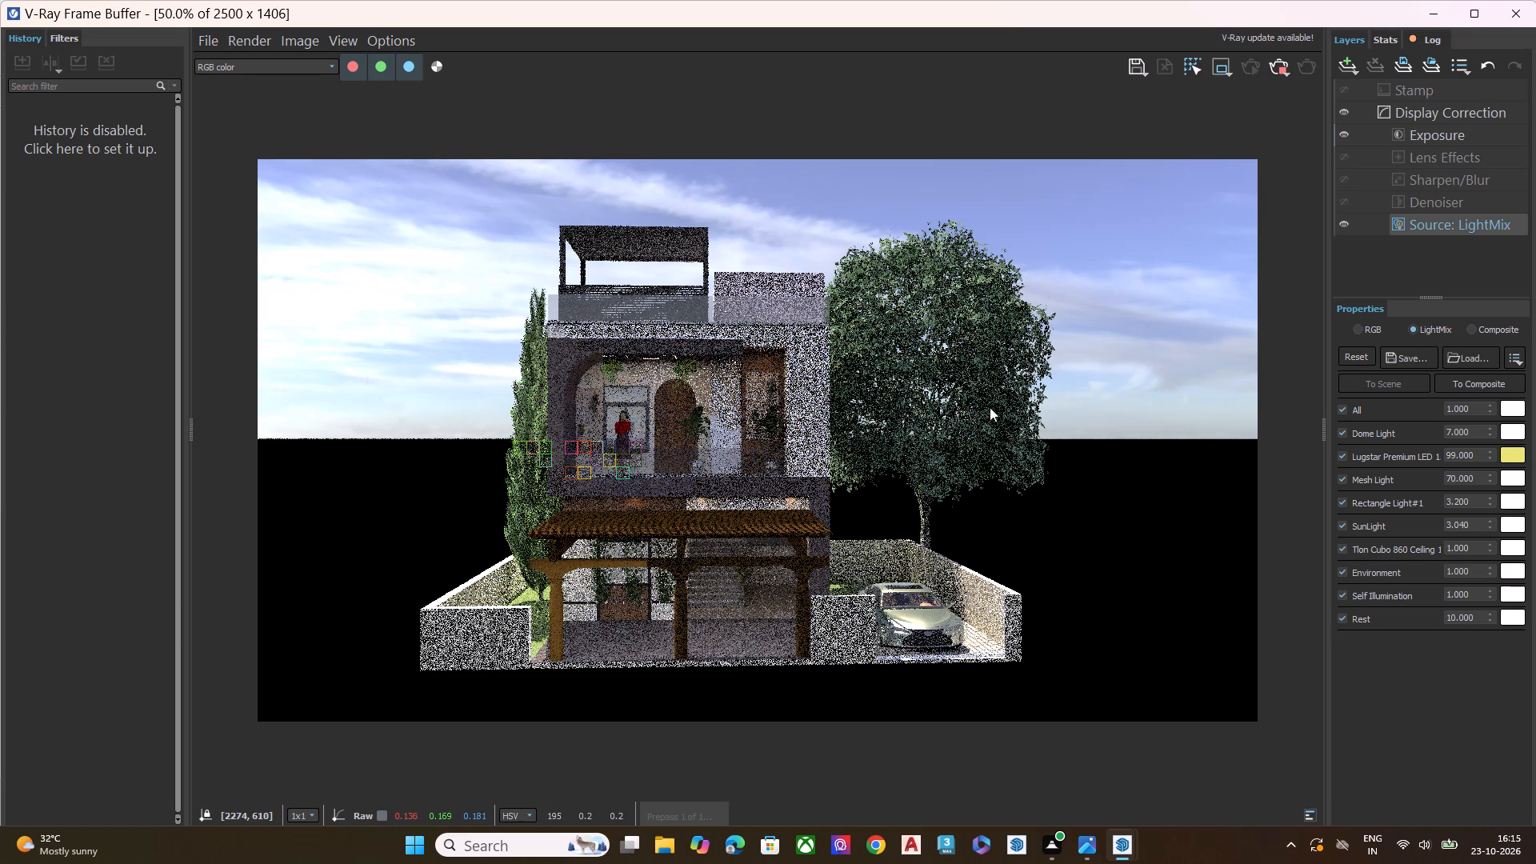
# Set the Dome Light intensity to 6.1 in the LightMix.
pyautogui.scroll(1, 722, 452)
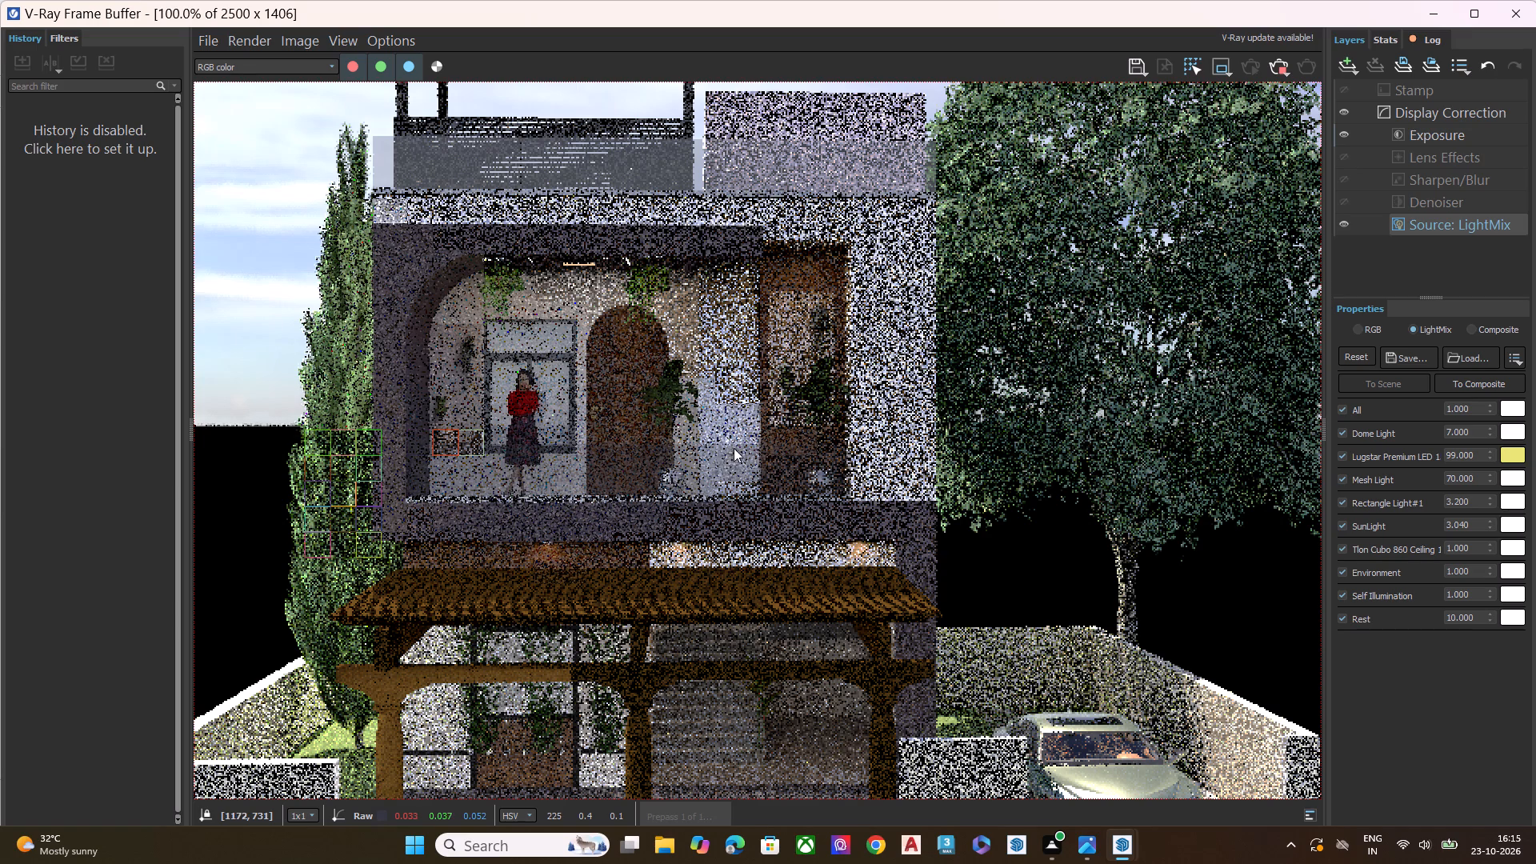
pyautogui.scroll(-1, 741, 444)
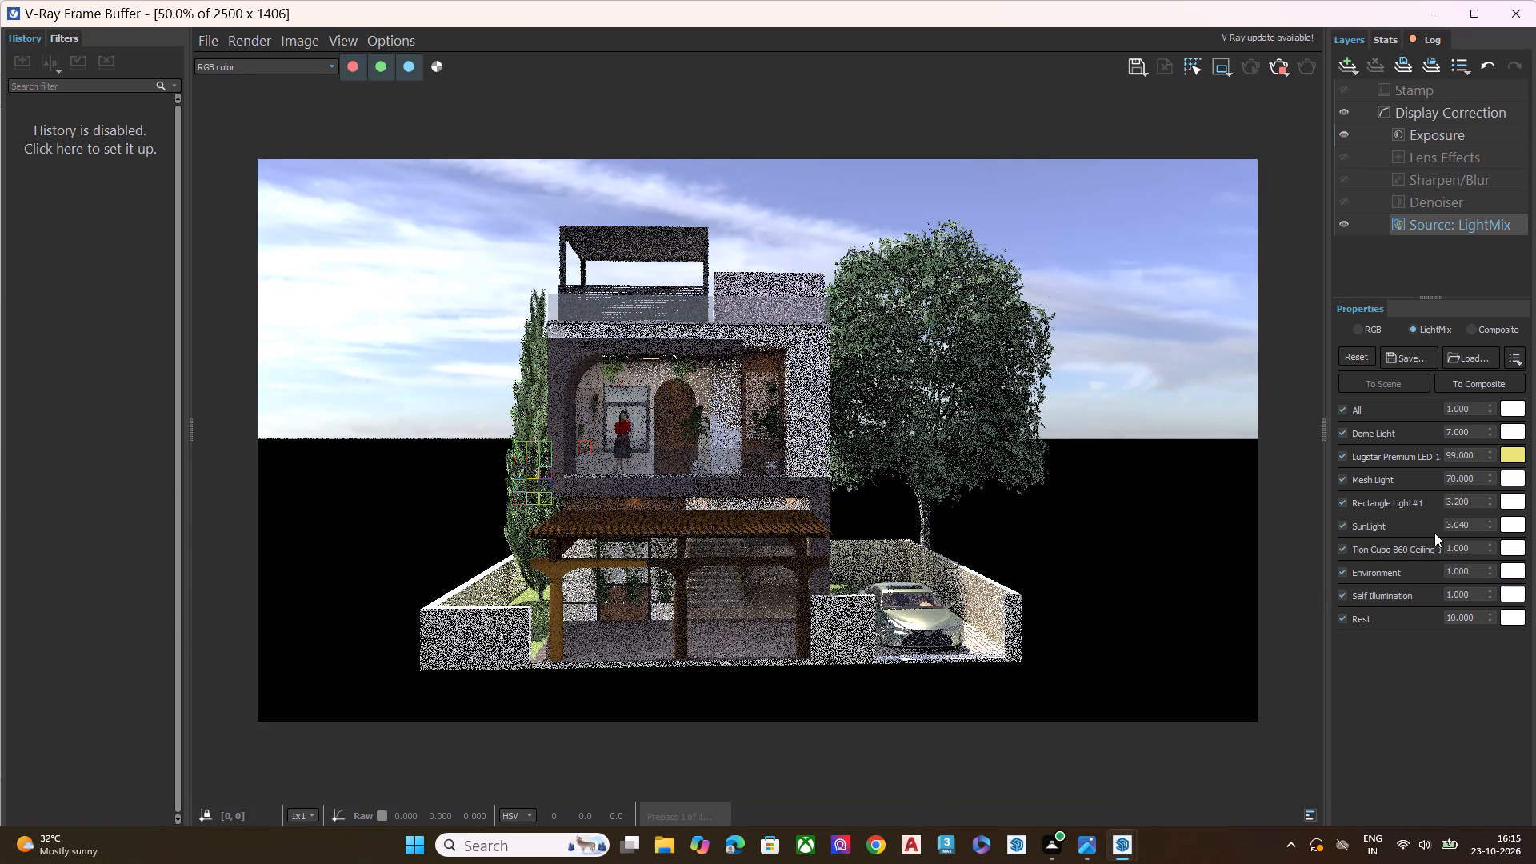
pyautogui.tripleClick(1490, 425)
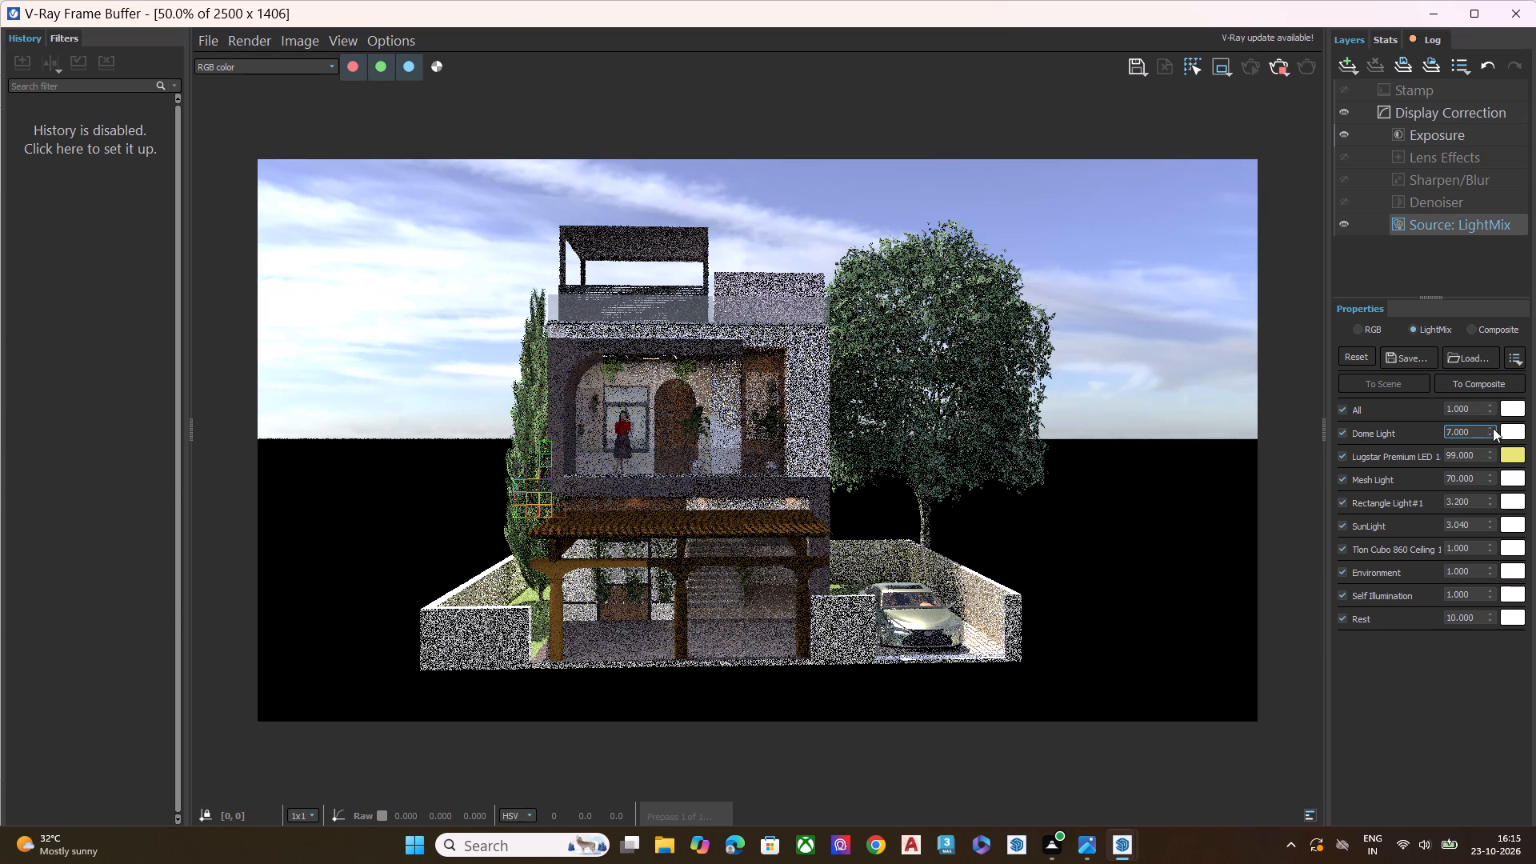
pyautogui.tripleClick(1493, 428)
pyautogui.tripleClick(1493, 428)
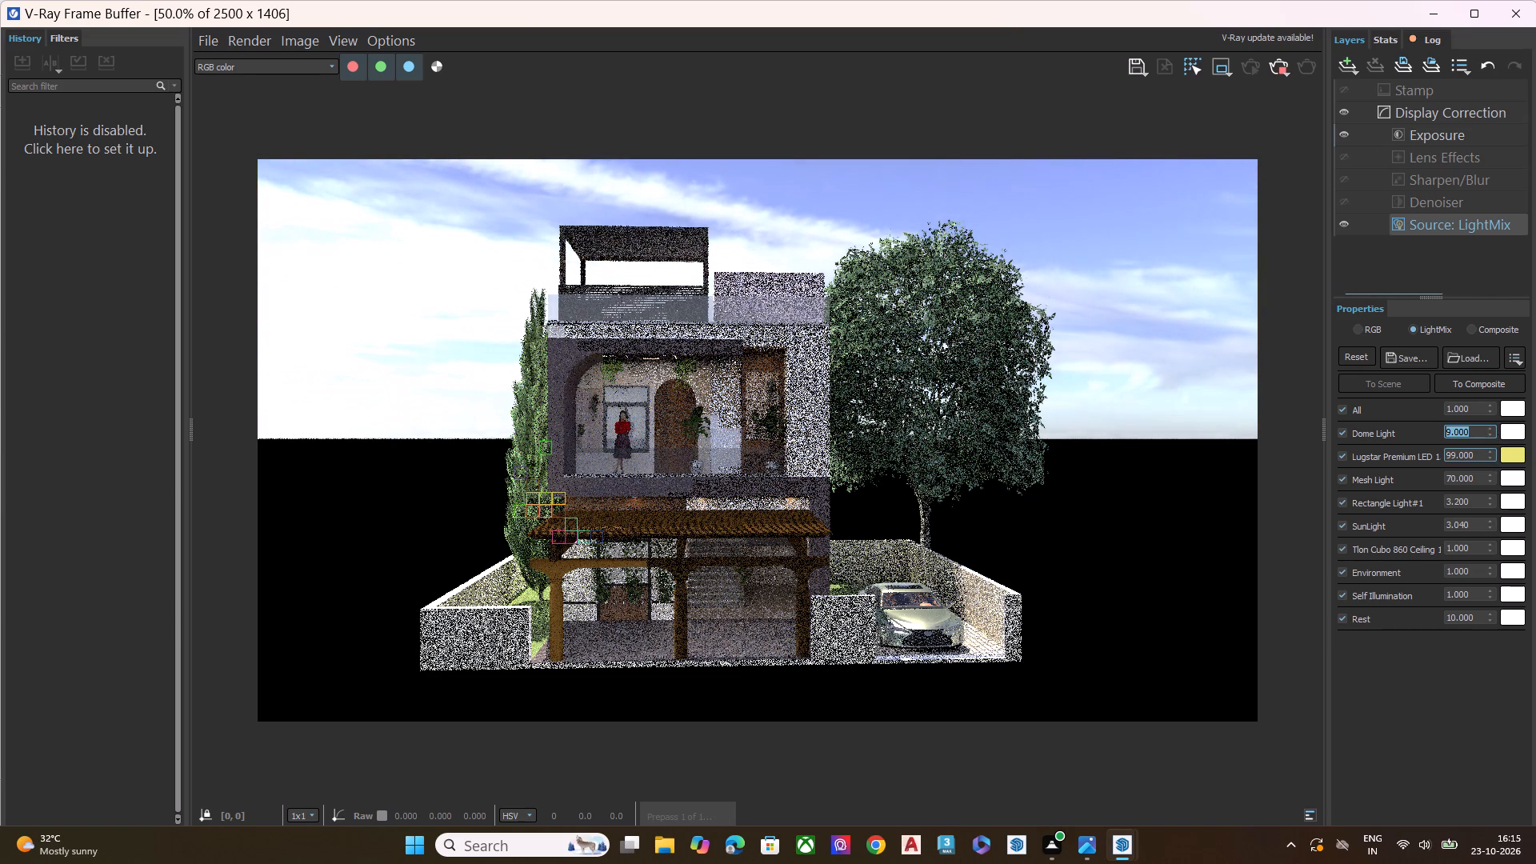
pyautogui.click(1487, 434)
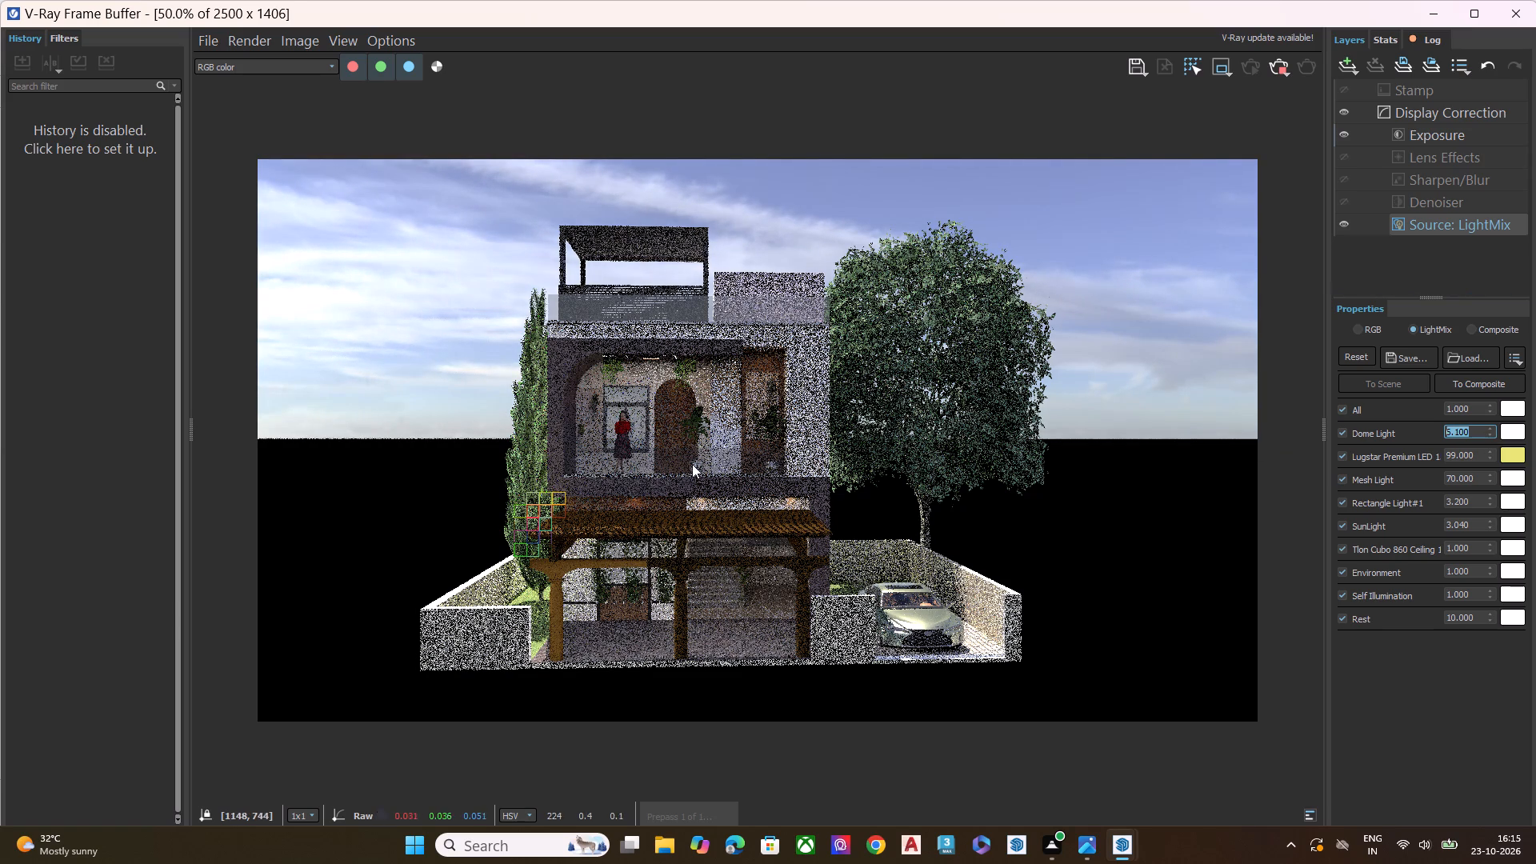
pyautogui.scroll(2, 690, 466)
pyautogui.scroll(-2, 692, 467)
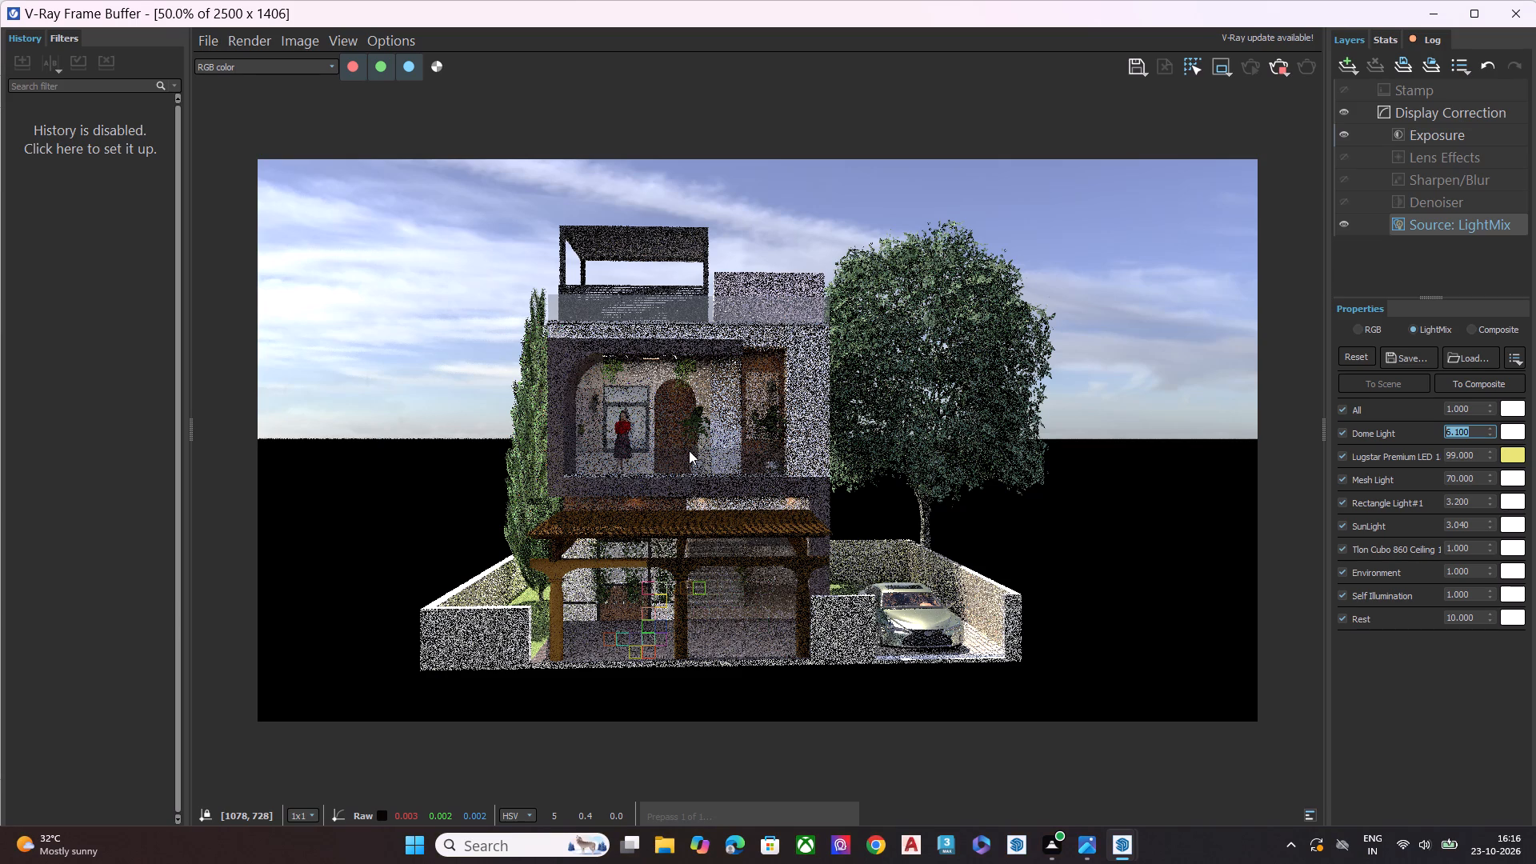
# Examine the developing render up close, checking the ground-floor pergola, the parked car and the upper balcony.
pyautogui.scroll(2, 708, 707)
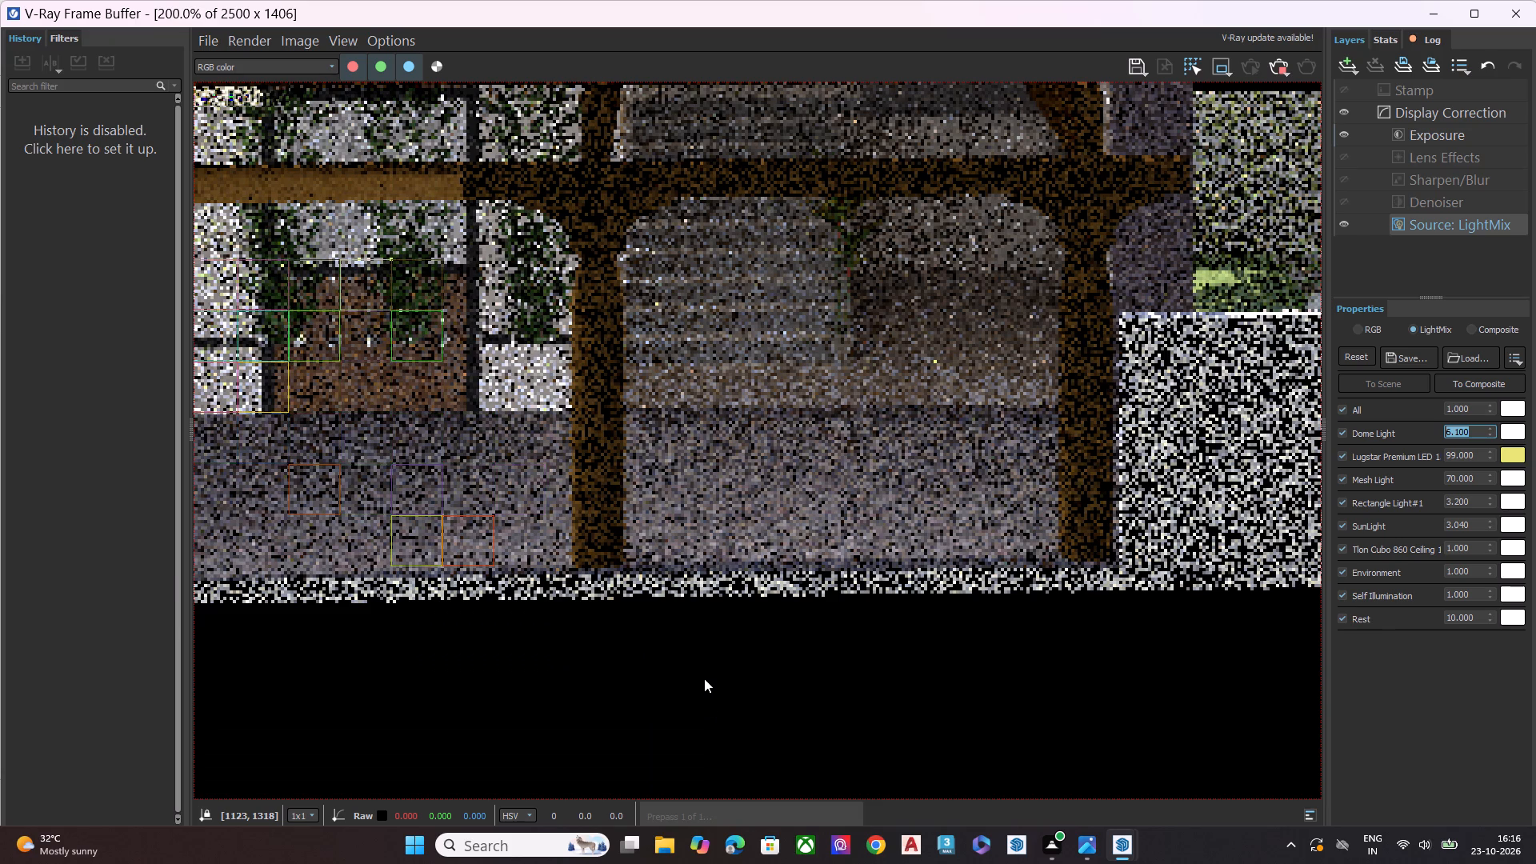
pyautogui.scroll(-1, 704, 678)
pyautogui.moveTo(701, 619); pyautogui.dragTo(734, 526, button='middle')
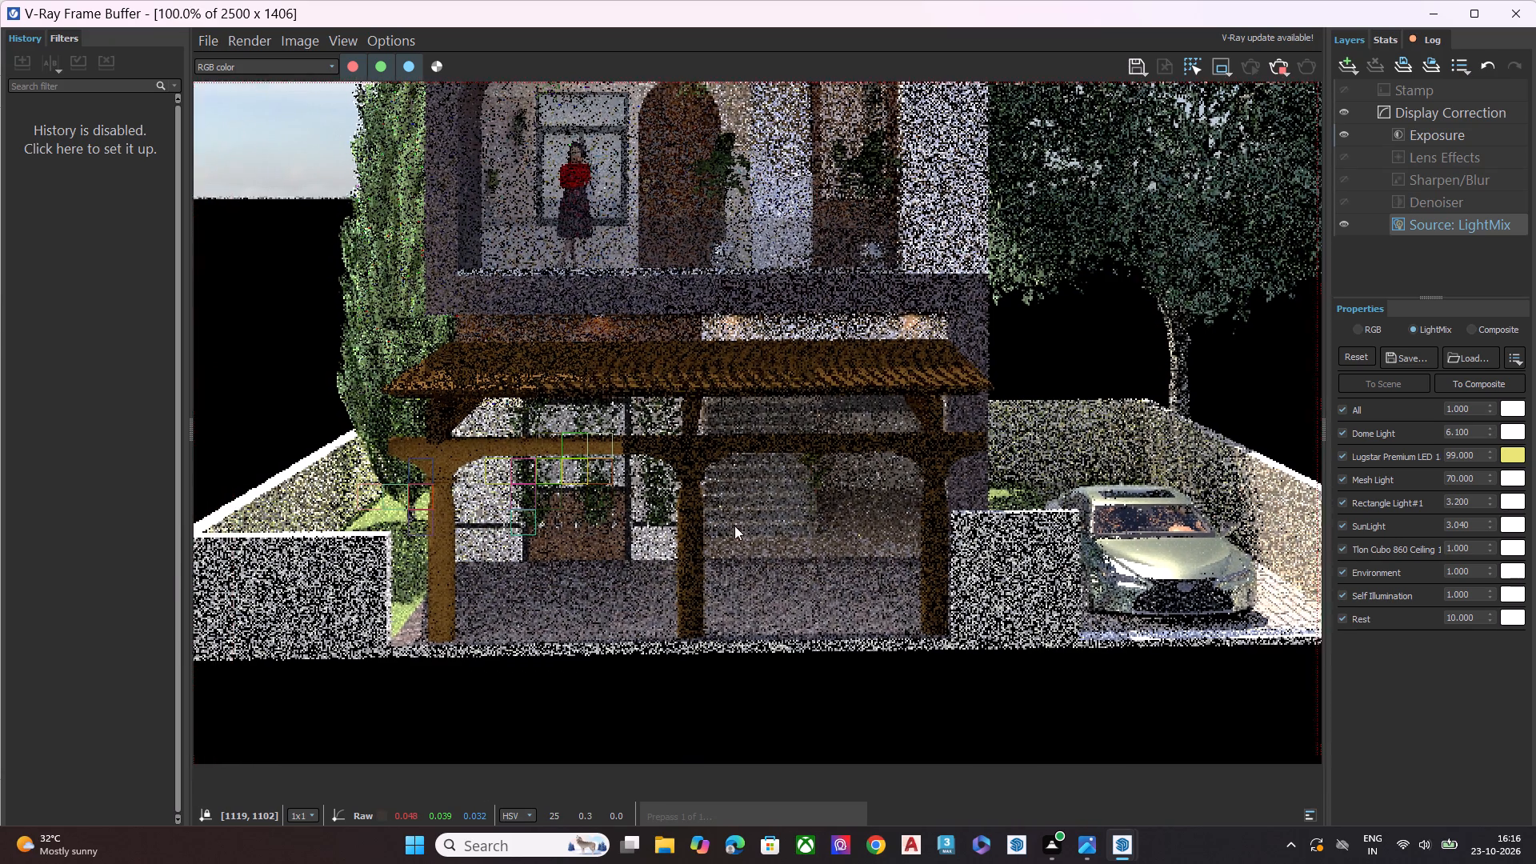
pyautogui.moveTo(734, 526); pyautogui.dragTo(694, 538, button='middle')
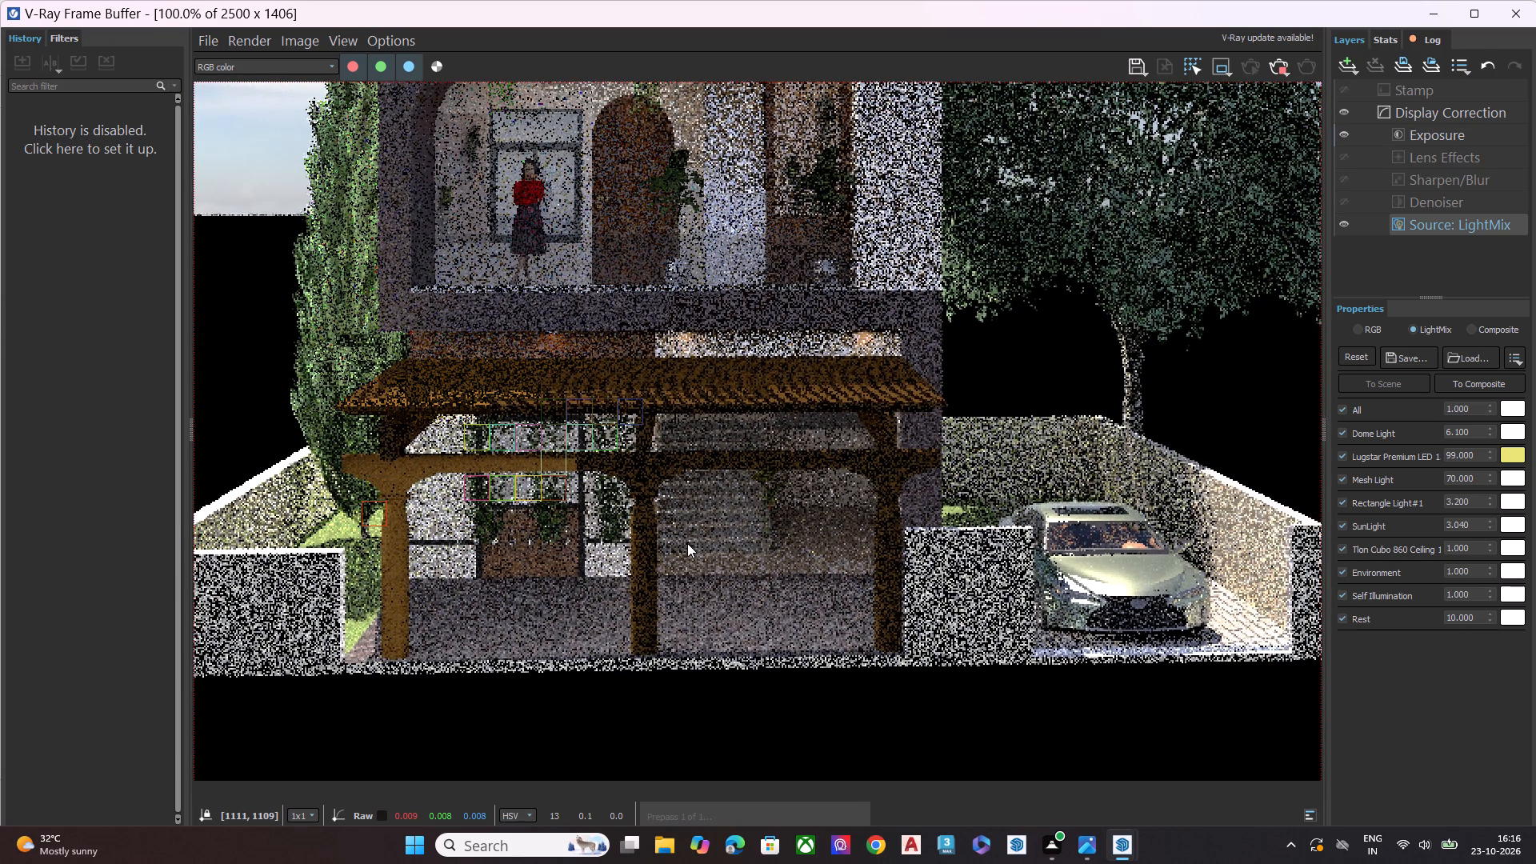
pyautogui.scroll(-2, 700, 566)
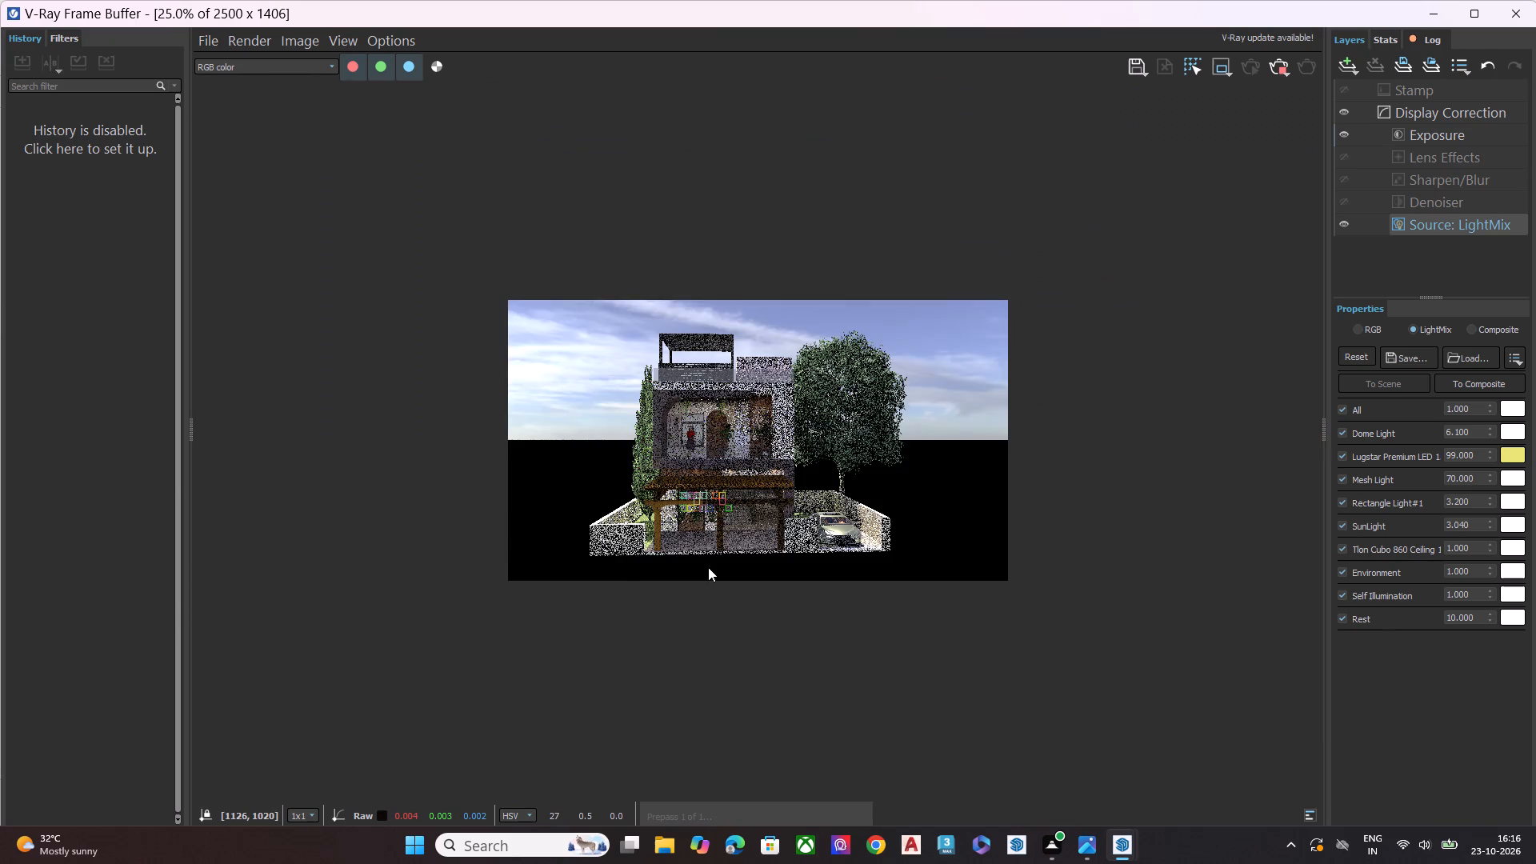
pyautogui.scroll(1, 693, 570)
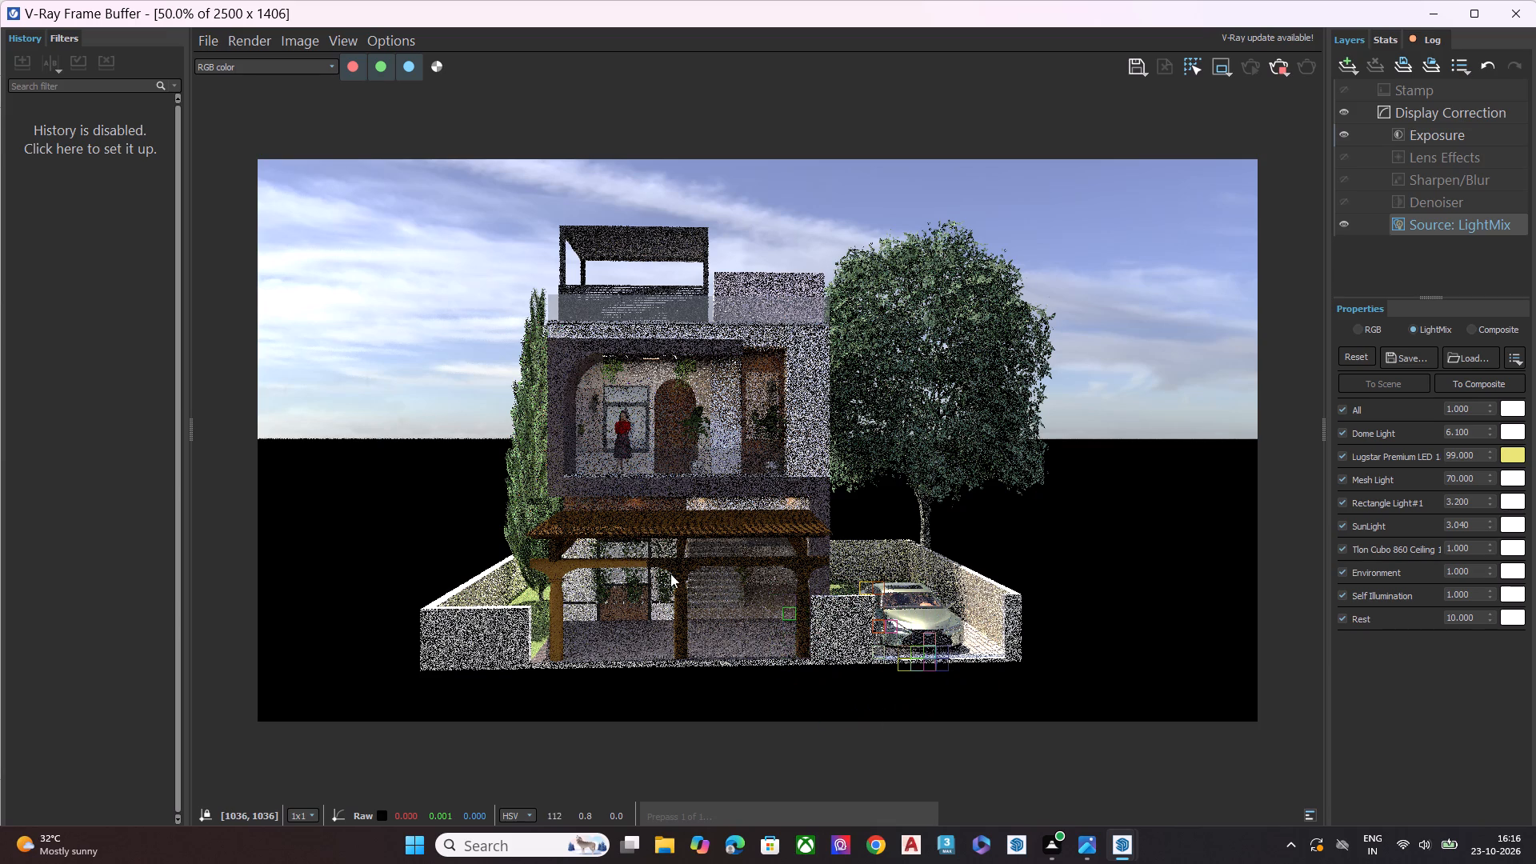
pyautogui.scroll(2, 586, 496)
pyautogui.scroll(-1, 586, 497)
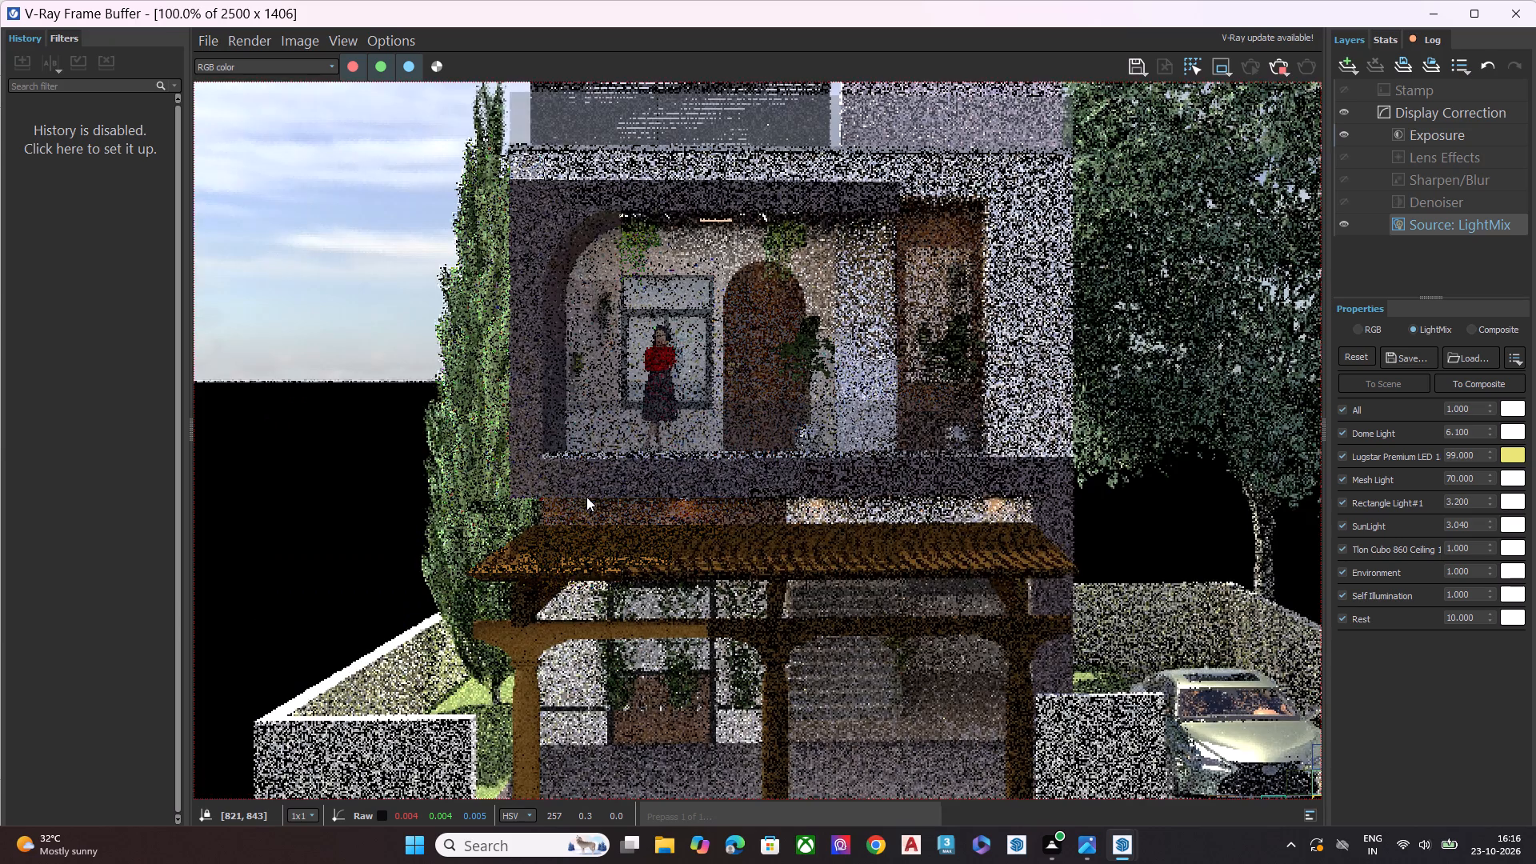
pyautogui.scroll(-2, 598, 494)
pyautogui.scroll(2, 701, 439)
pyautogui.scroll(1, 801, 435)
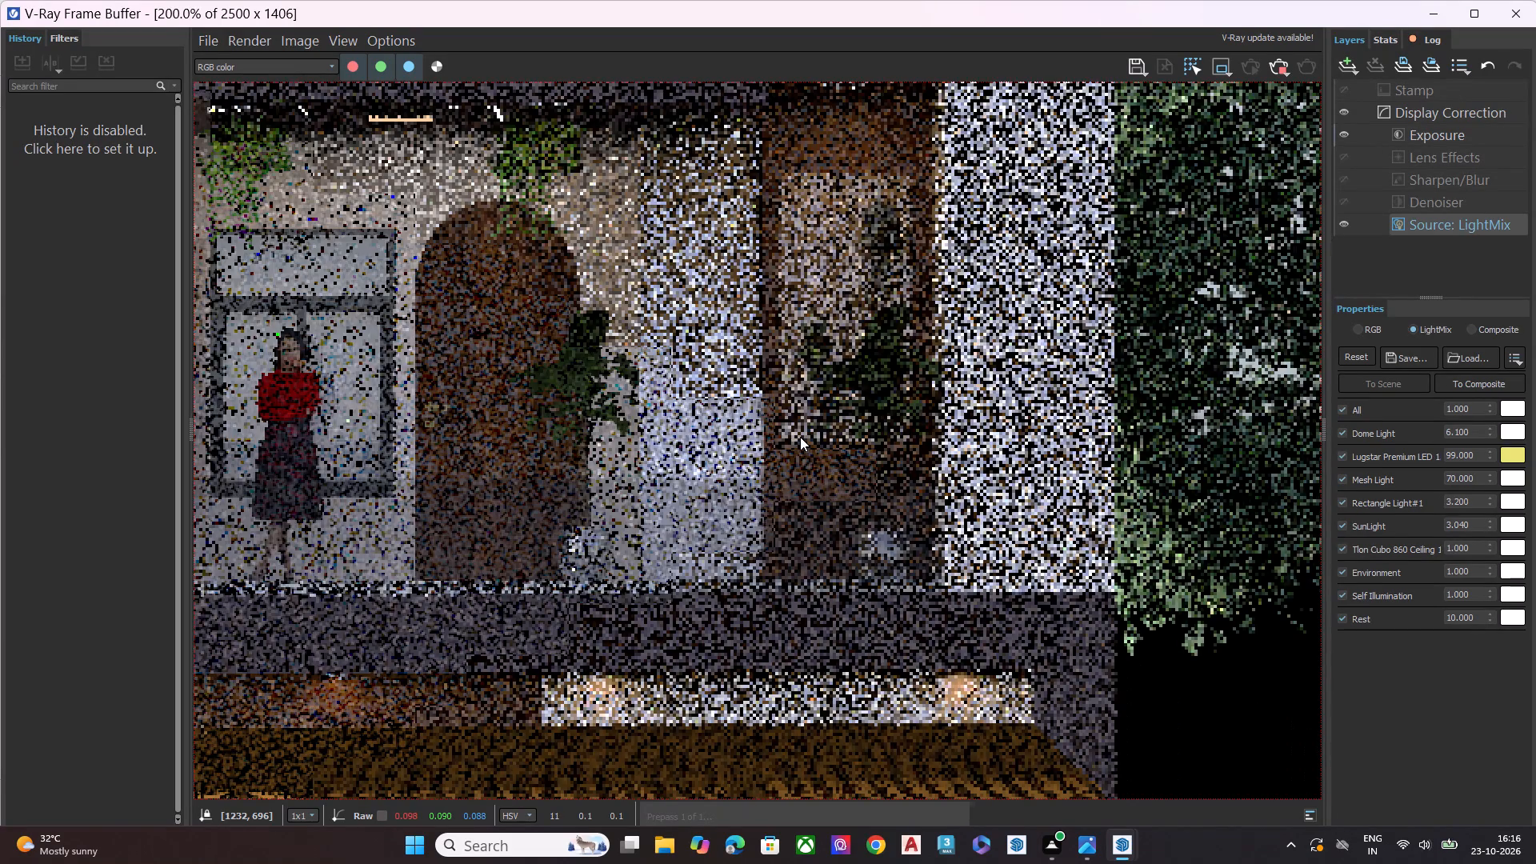
pyautogui.scroll(-1, 800, 437)
pyautogui.scroll(1, 779, 406)
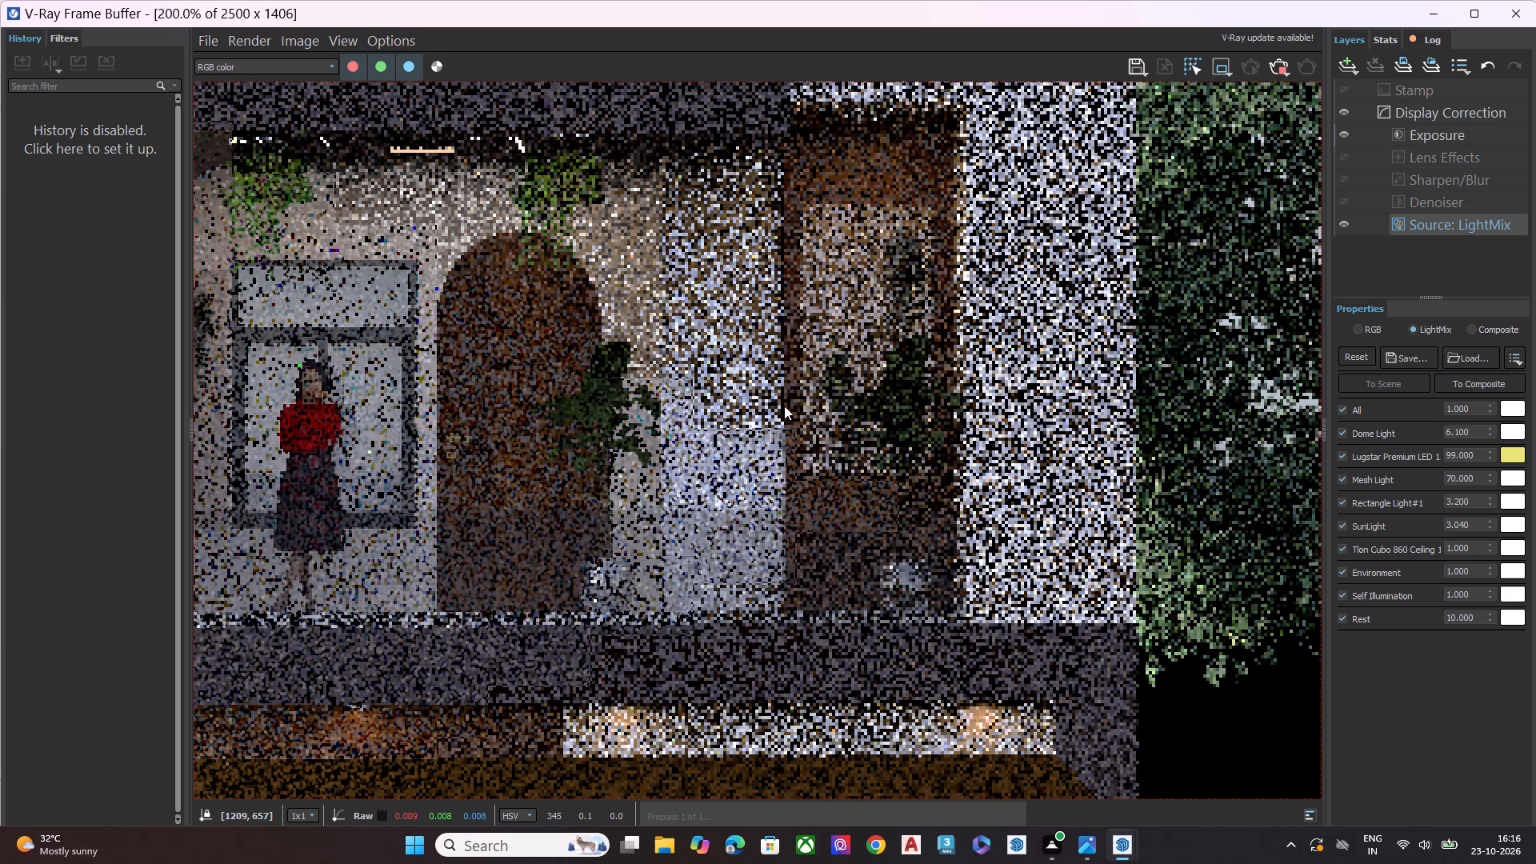
pyautogui.scroll(1, 784, 406)
pyautogui.scroll(-2, 784, 406)
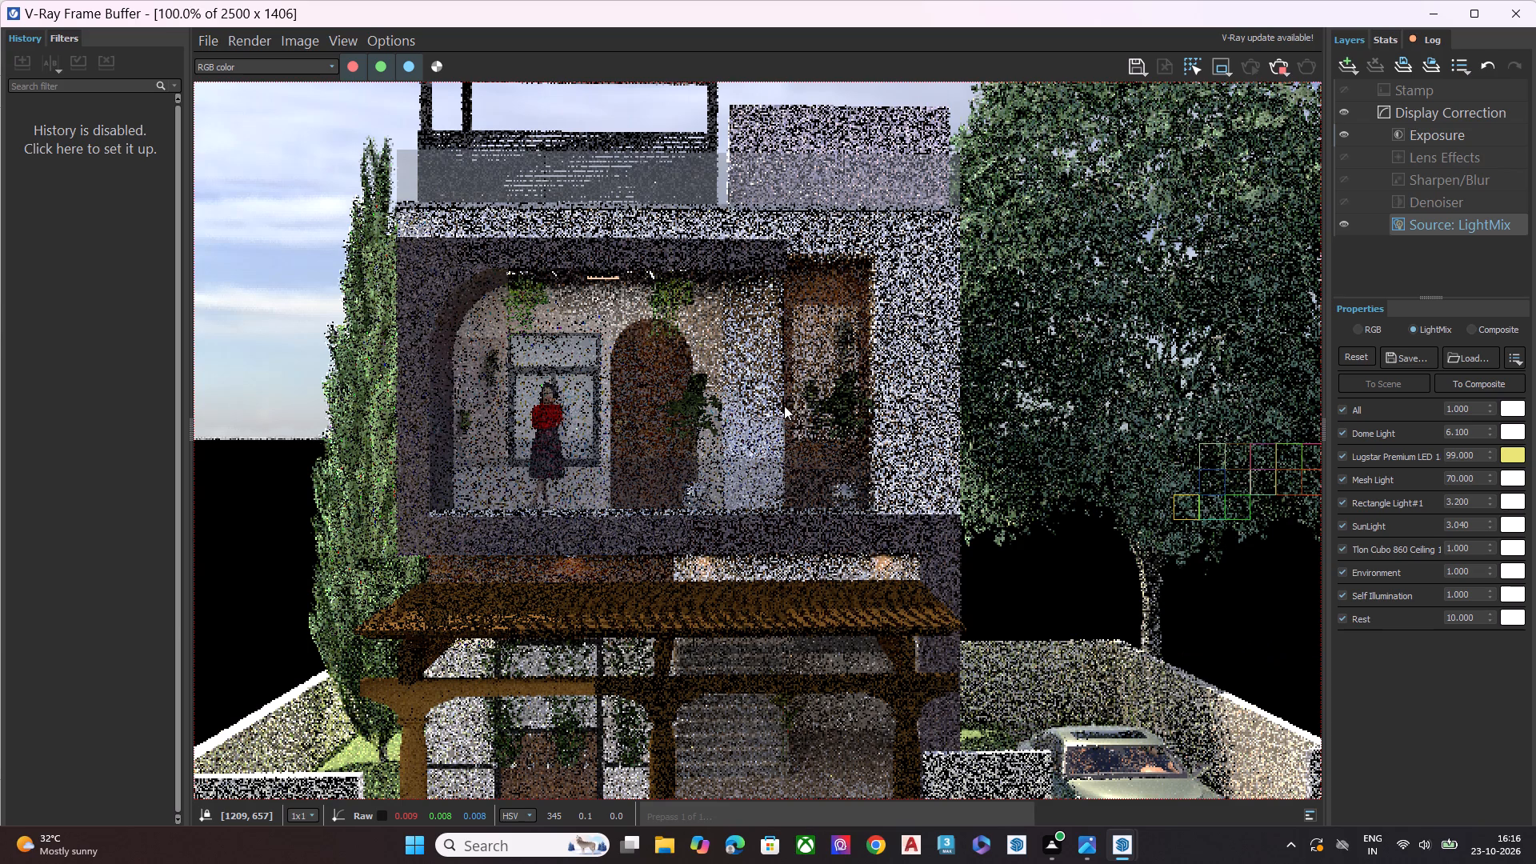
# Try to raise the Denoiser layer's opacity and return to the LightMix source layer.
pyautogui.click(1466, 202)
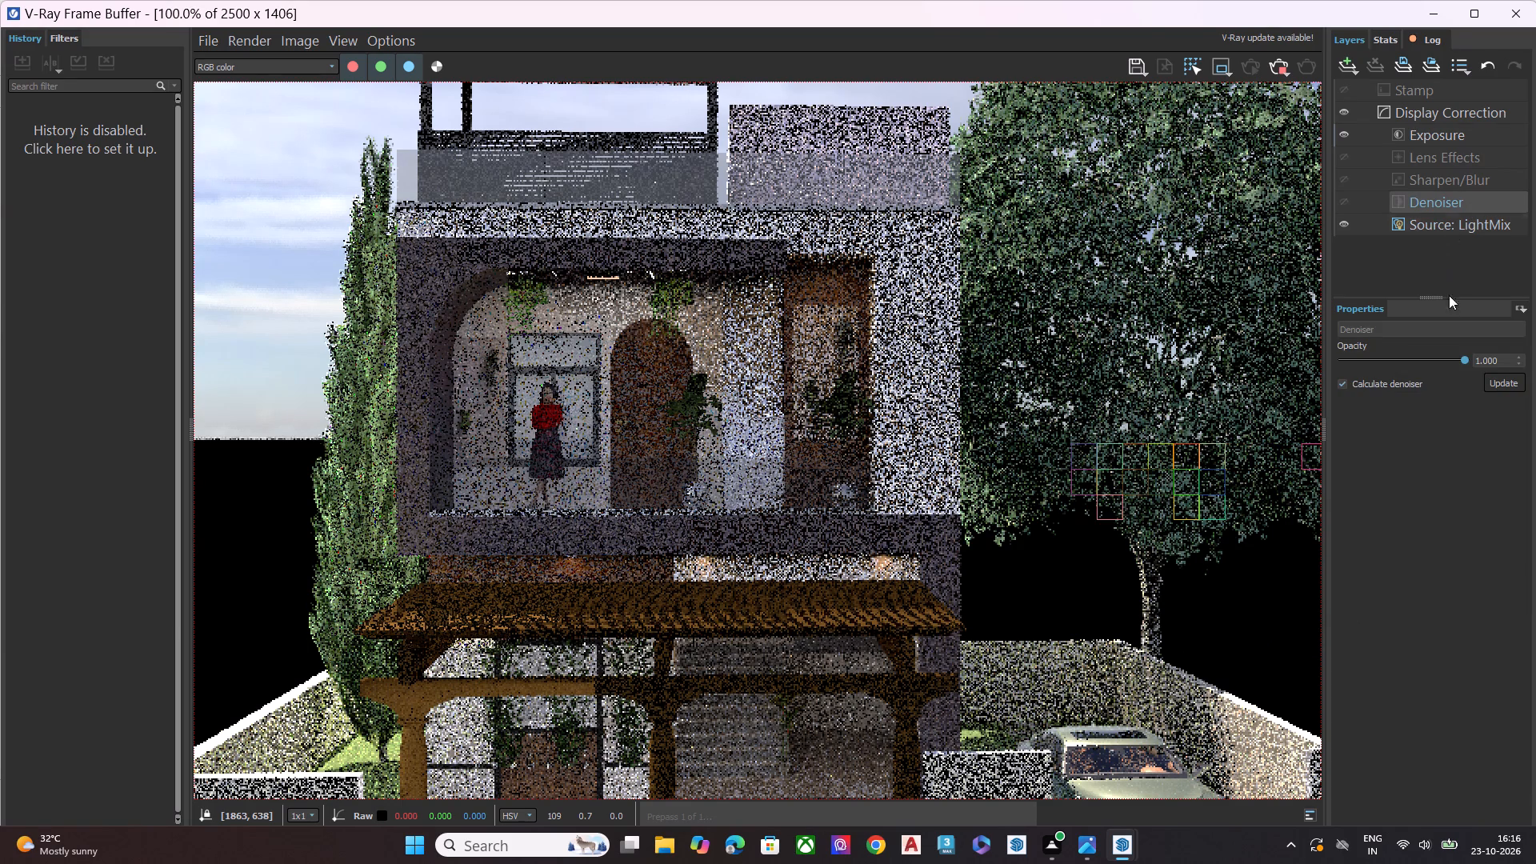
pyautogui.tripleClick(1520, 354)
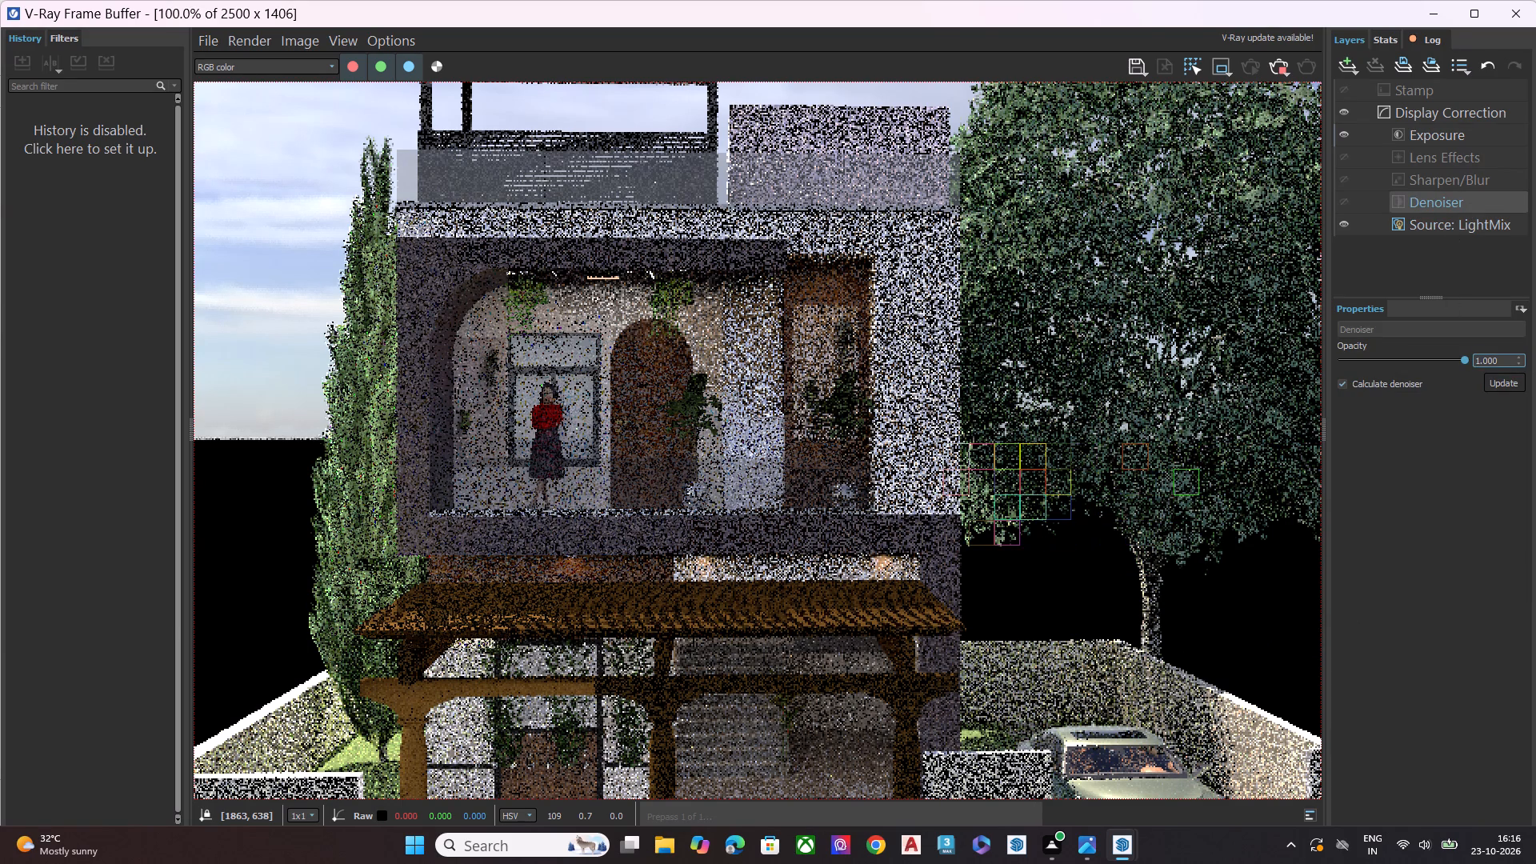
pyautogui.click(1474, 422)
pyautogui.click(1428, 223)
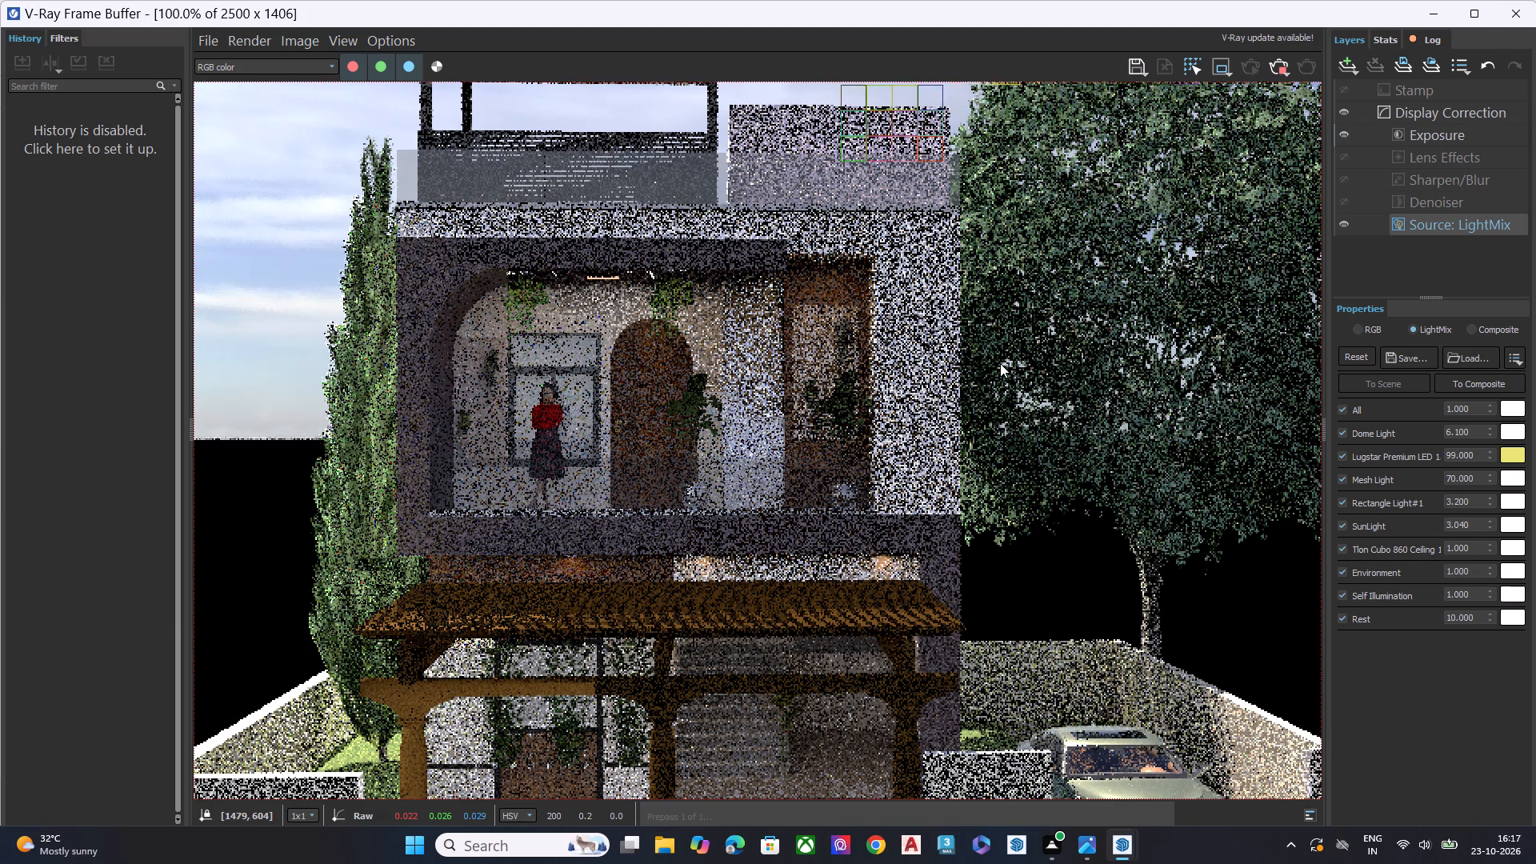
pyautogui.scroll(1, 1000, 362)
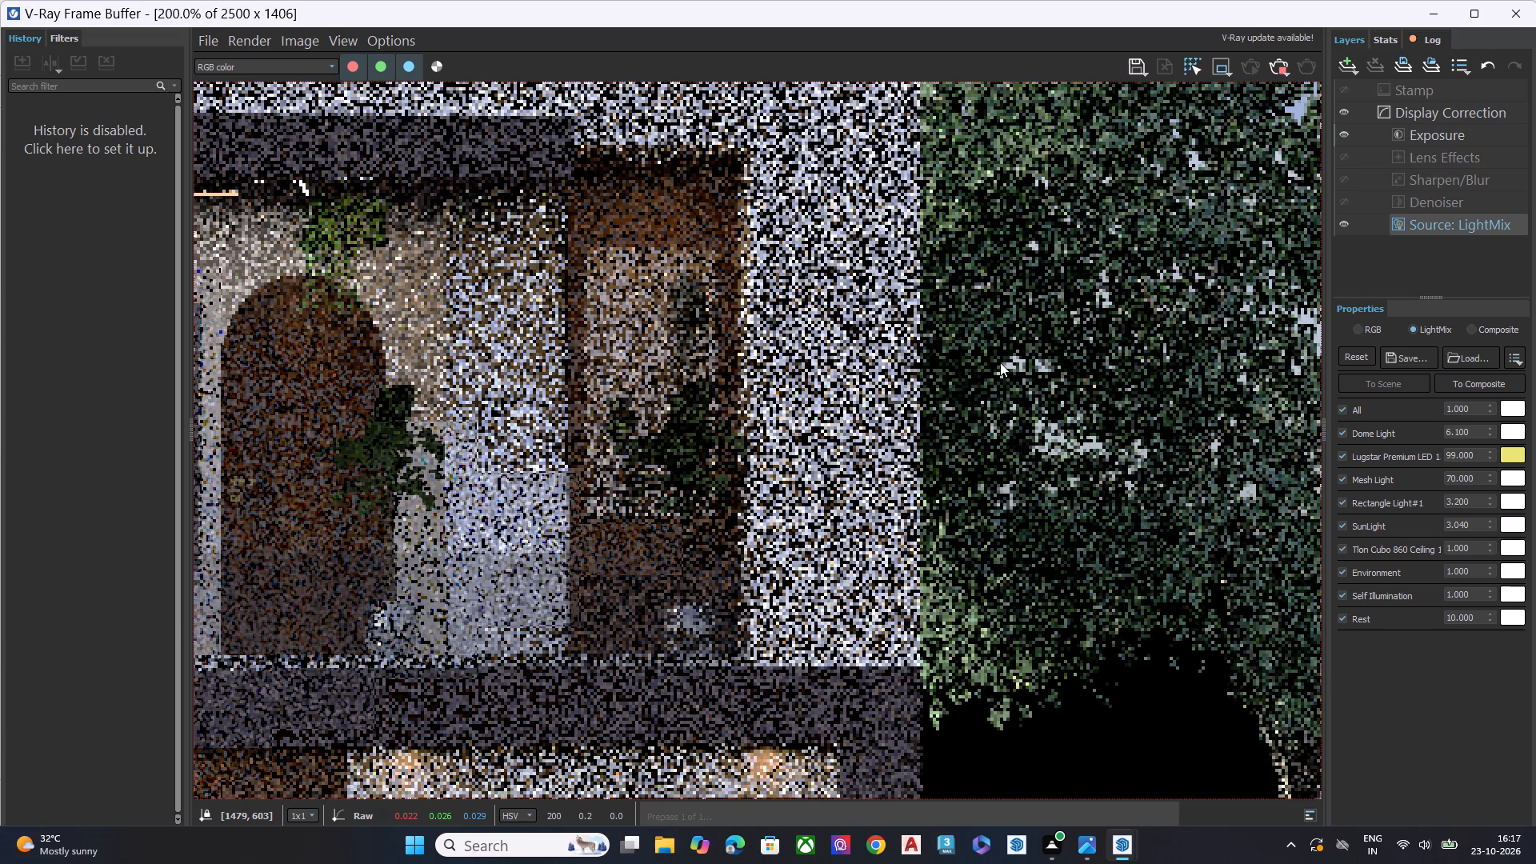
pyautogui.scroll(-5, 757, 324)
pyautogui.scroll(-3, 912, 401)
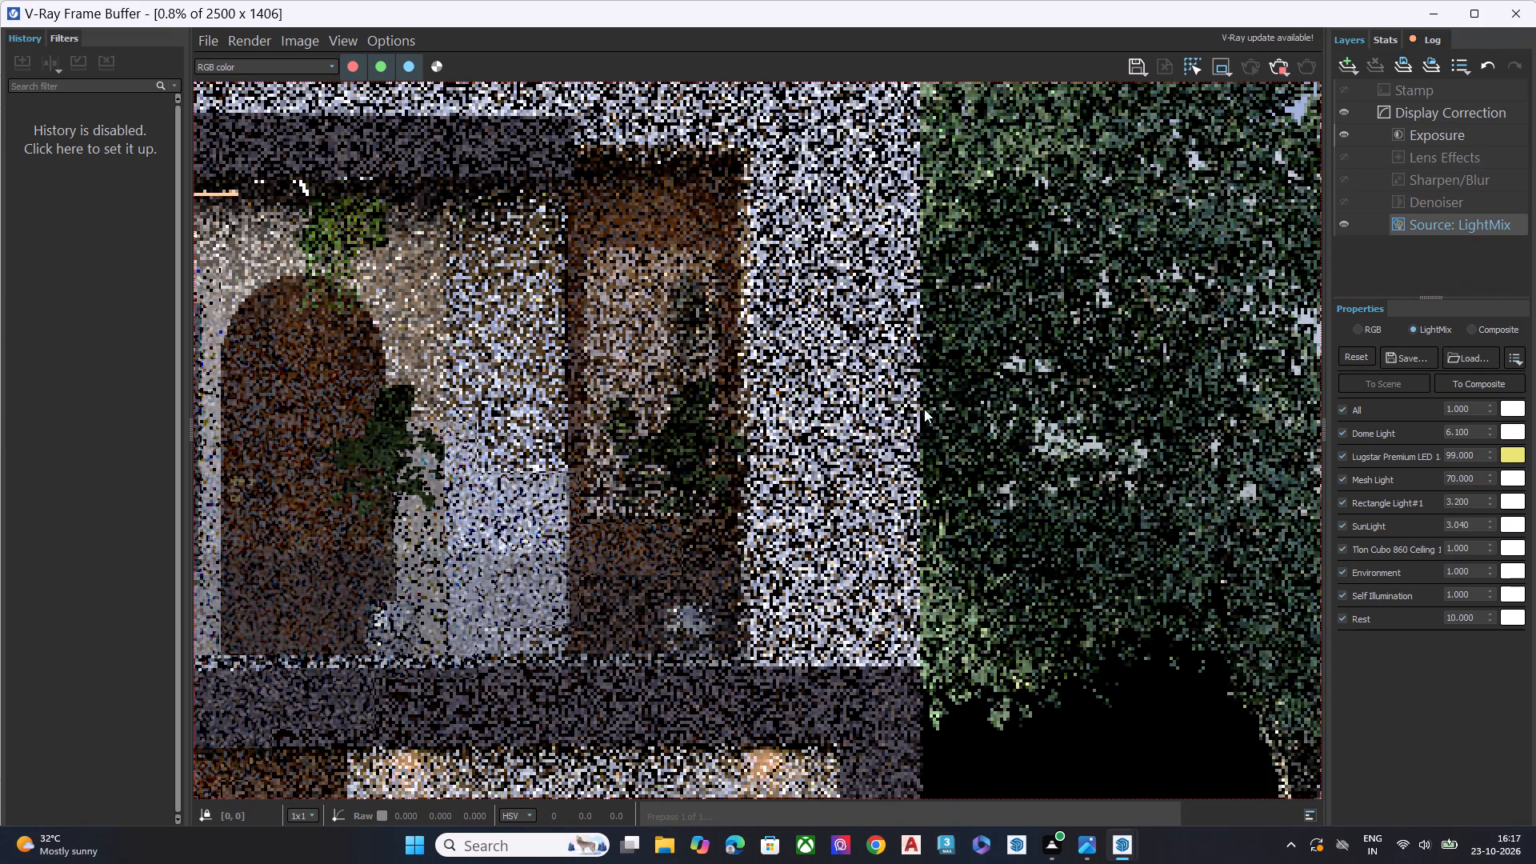
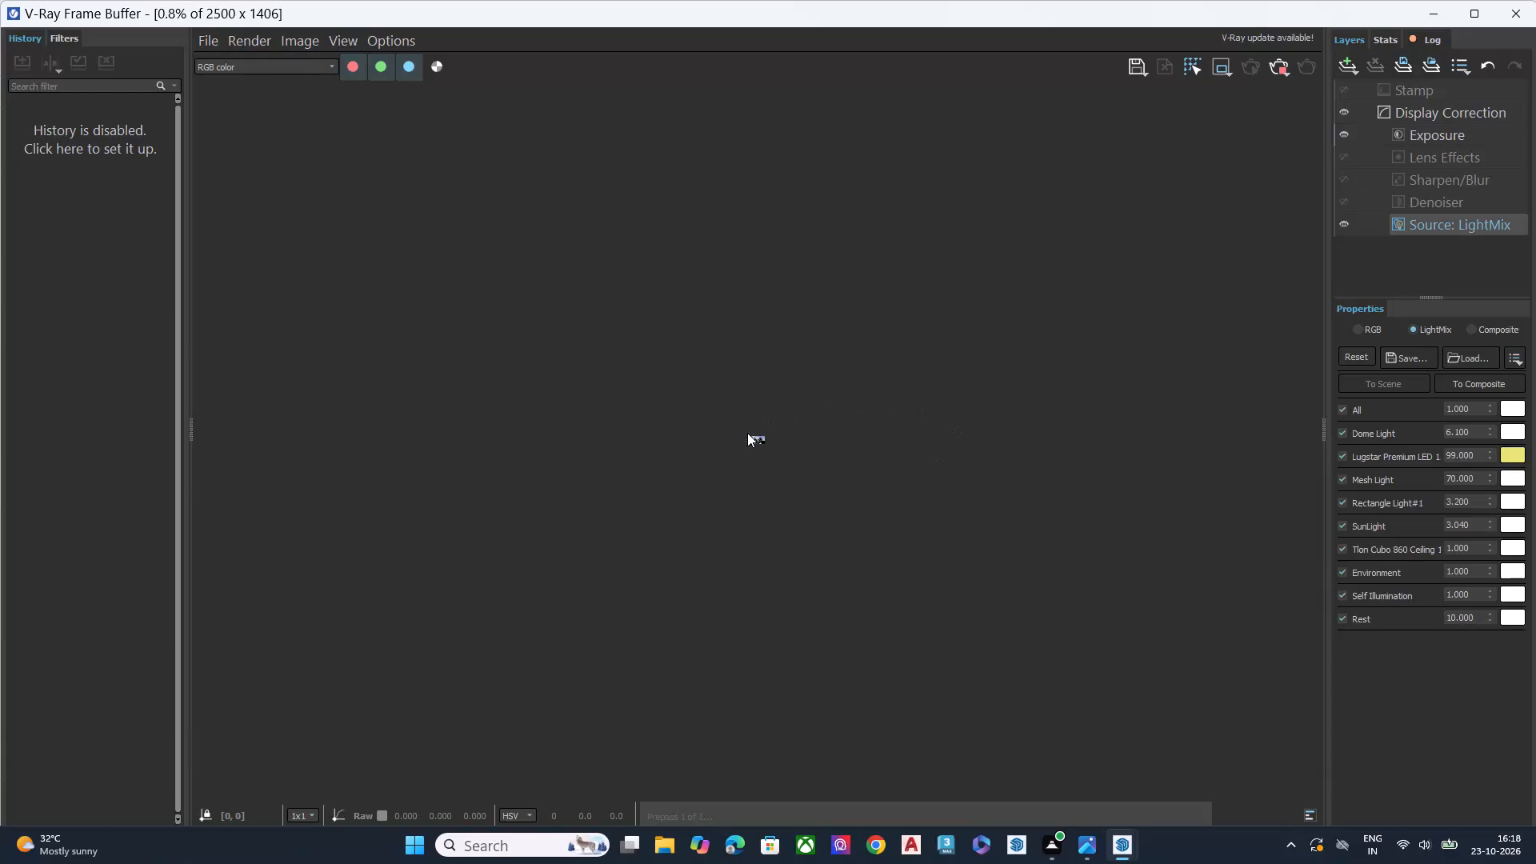
# Check the house's test render, stop it, and close the V-Ray Frame Buffer to return to the SketchUp model.
pyautogui.scroll(4, 747, 433)
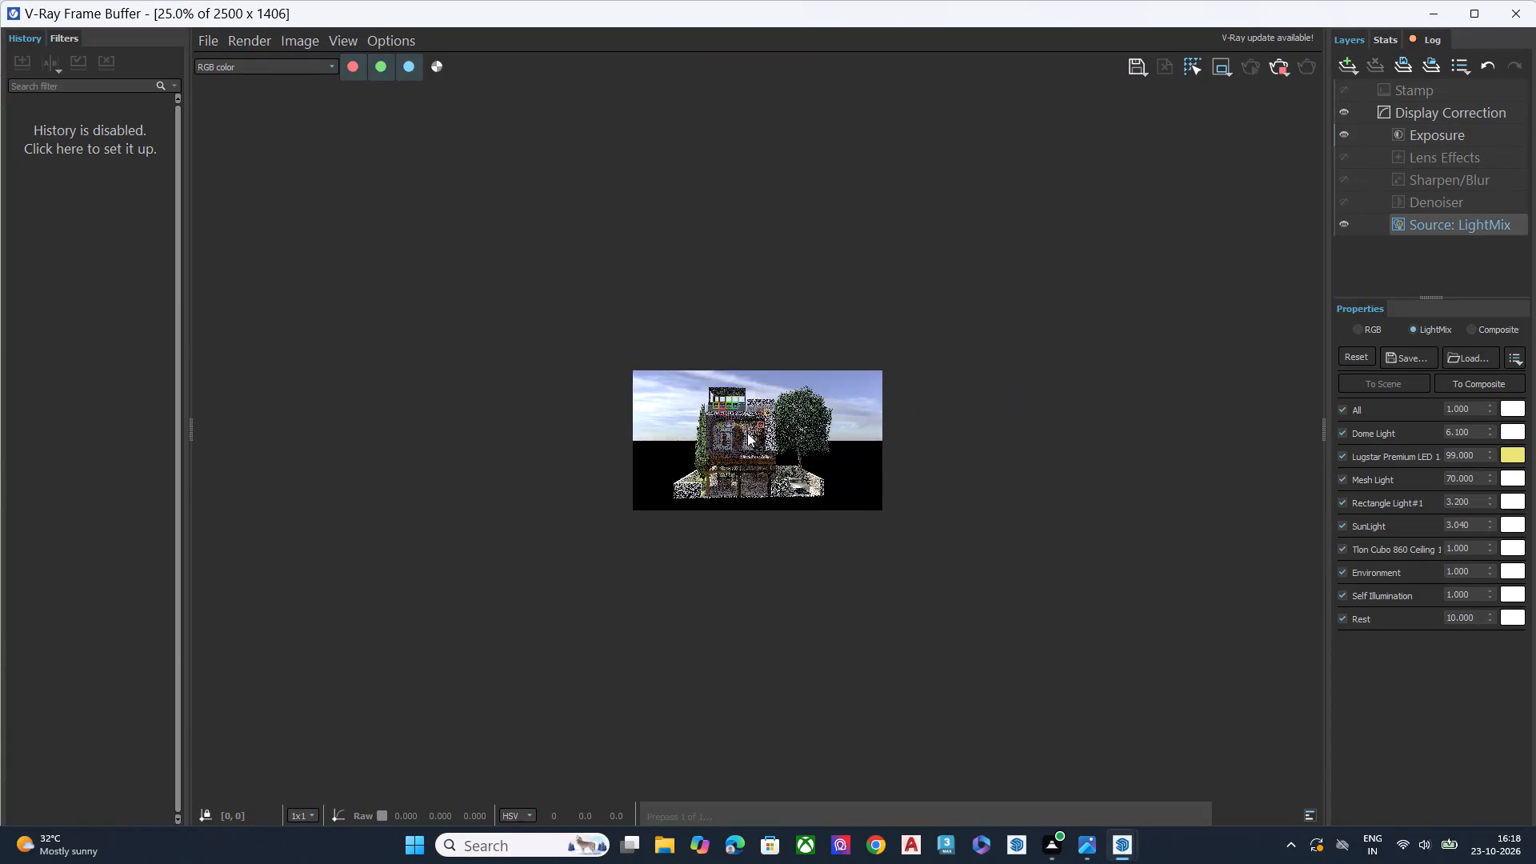
pyautogui.scroll(3, 747, 433)
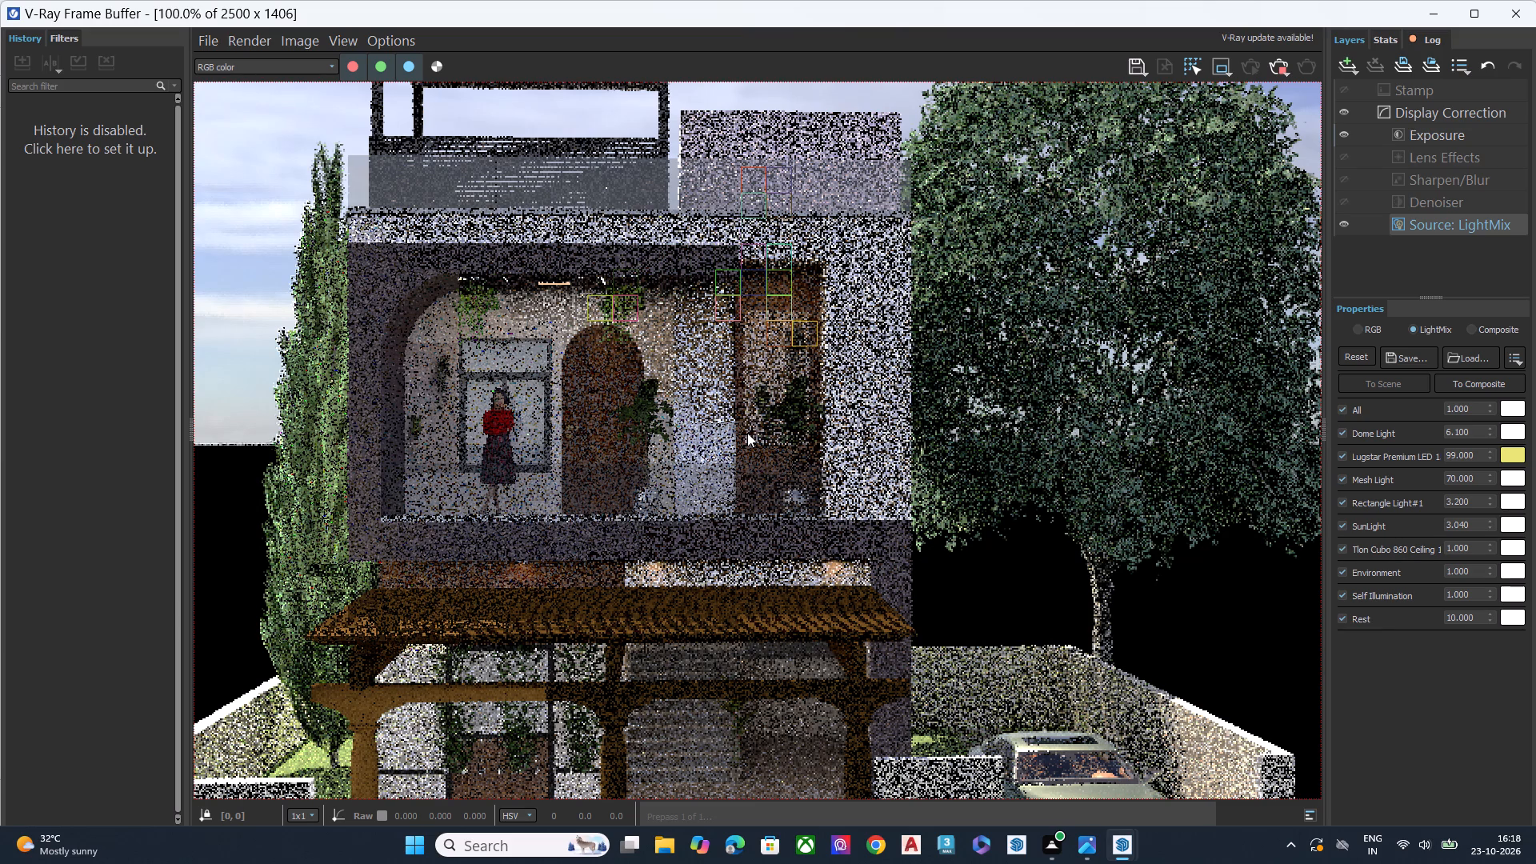
pyautogui.scroll(-2, 747, 433)
pyautogui.scroll(1, 747, 433)
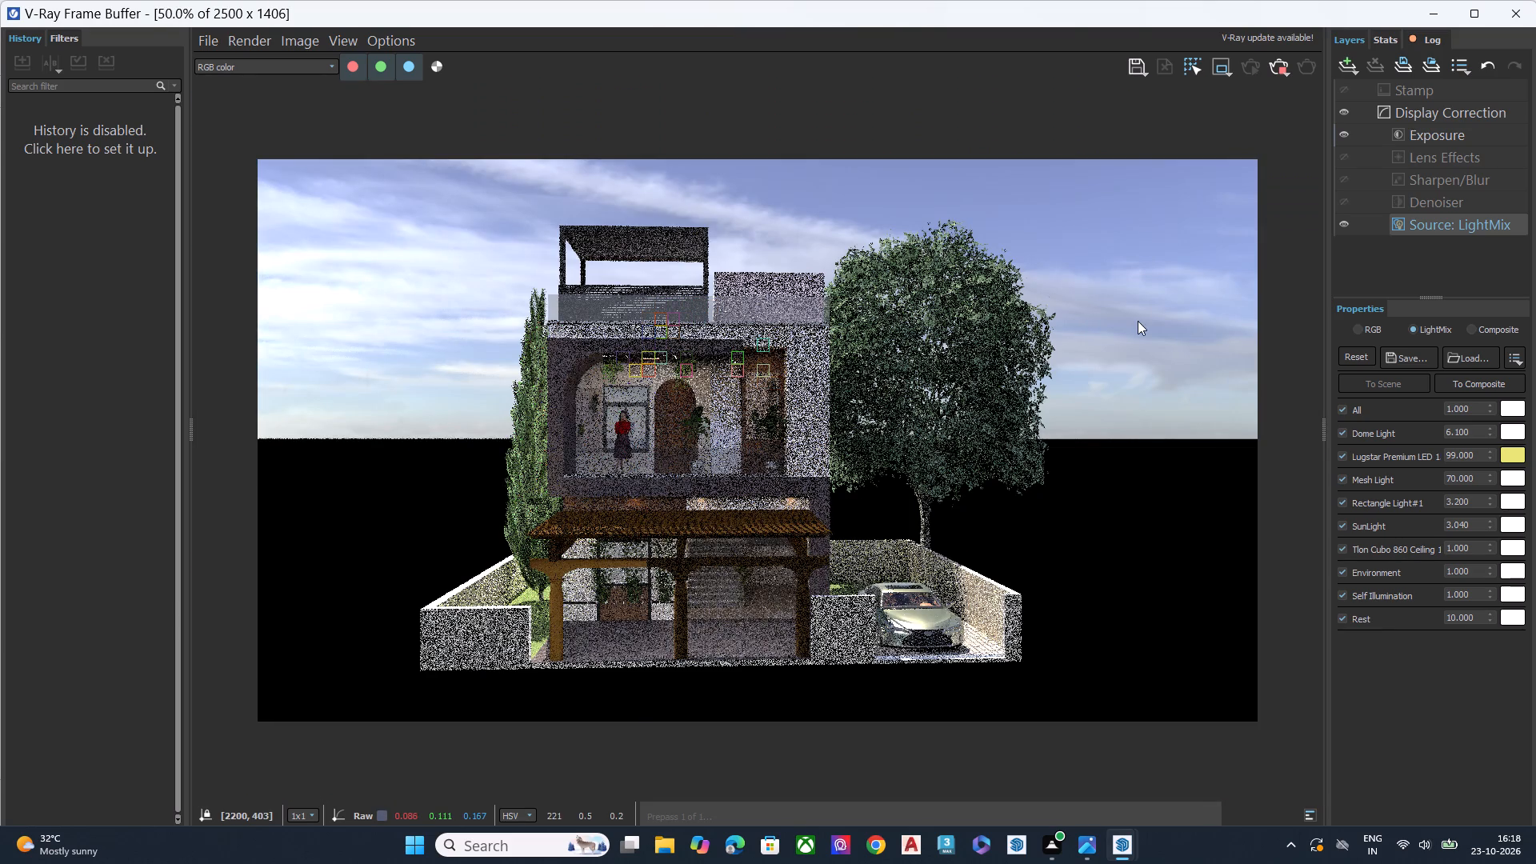
pyautogui.click(1285, 61)
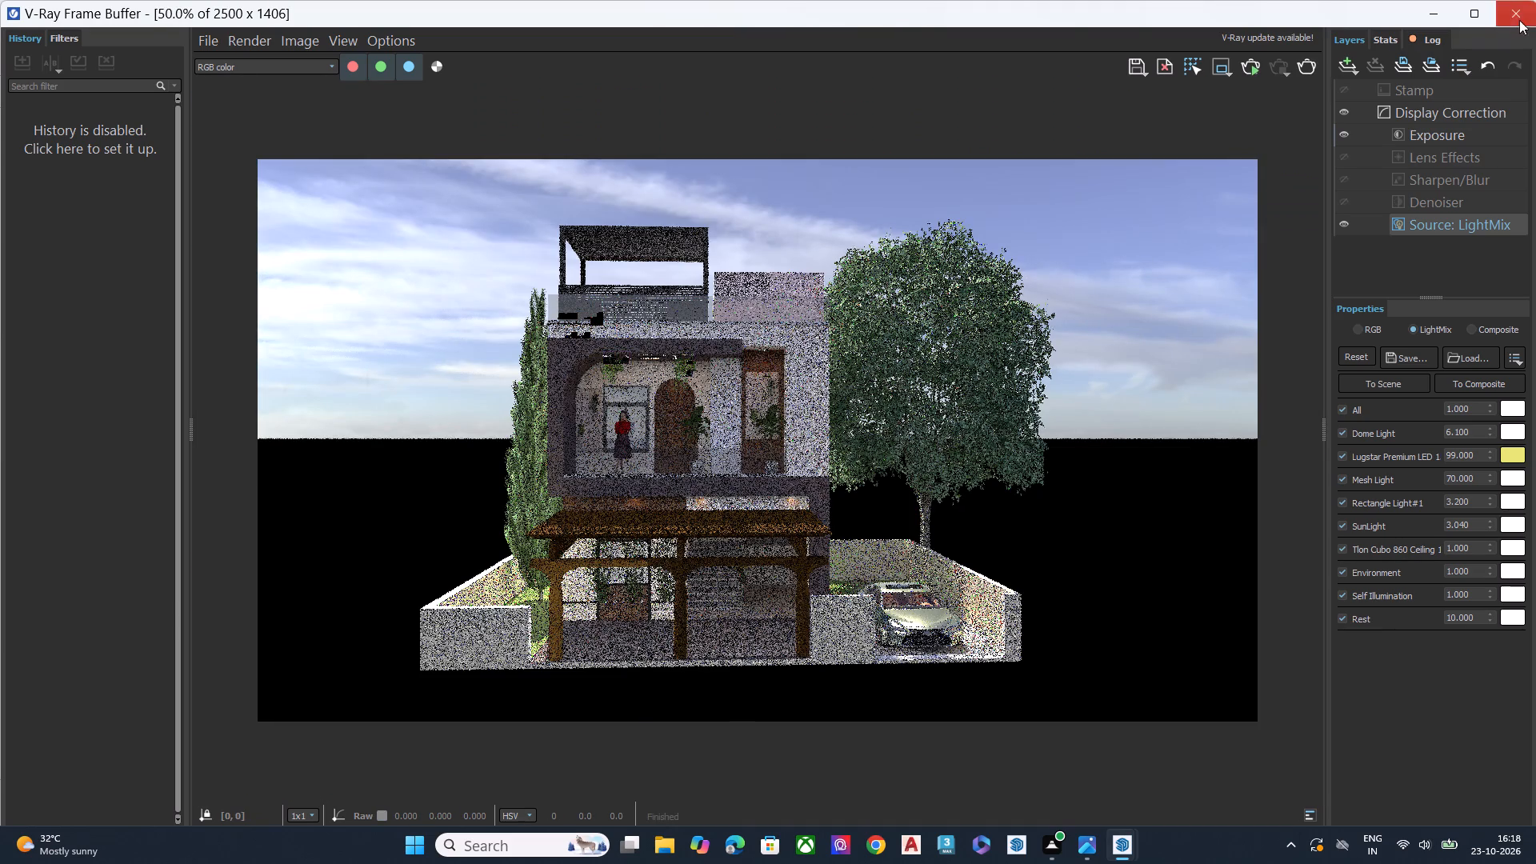
pyautogui.click(1519, 19)
# Push the top face of the compound wall beside the cypress tree down 3' 8" to form a low curb.
pyautogui.moveTo(501, 656); pyautogui.dragTo(650, 587, button='middle')
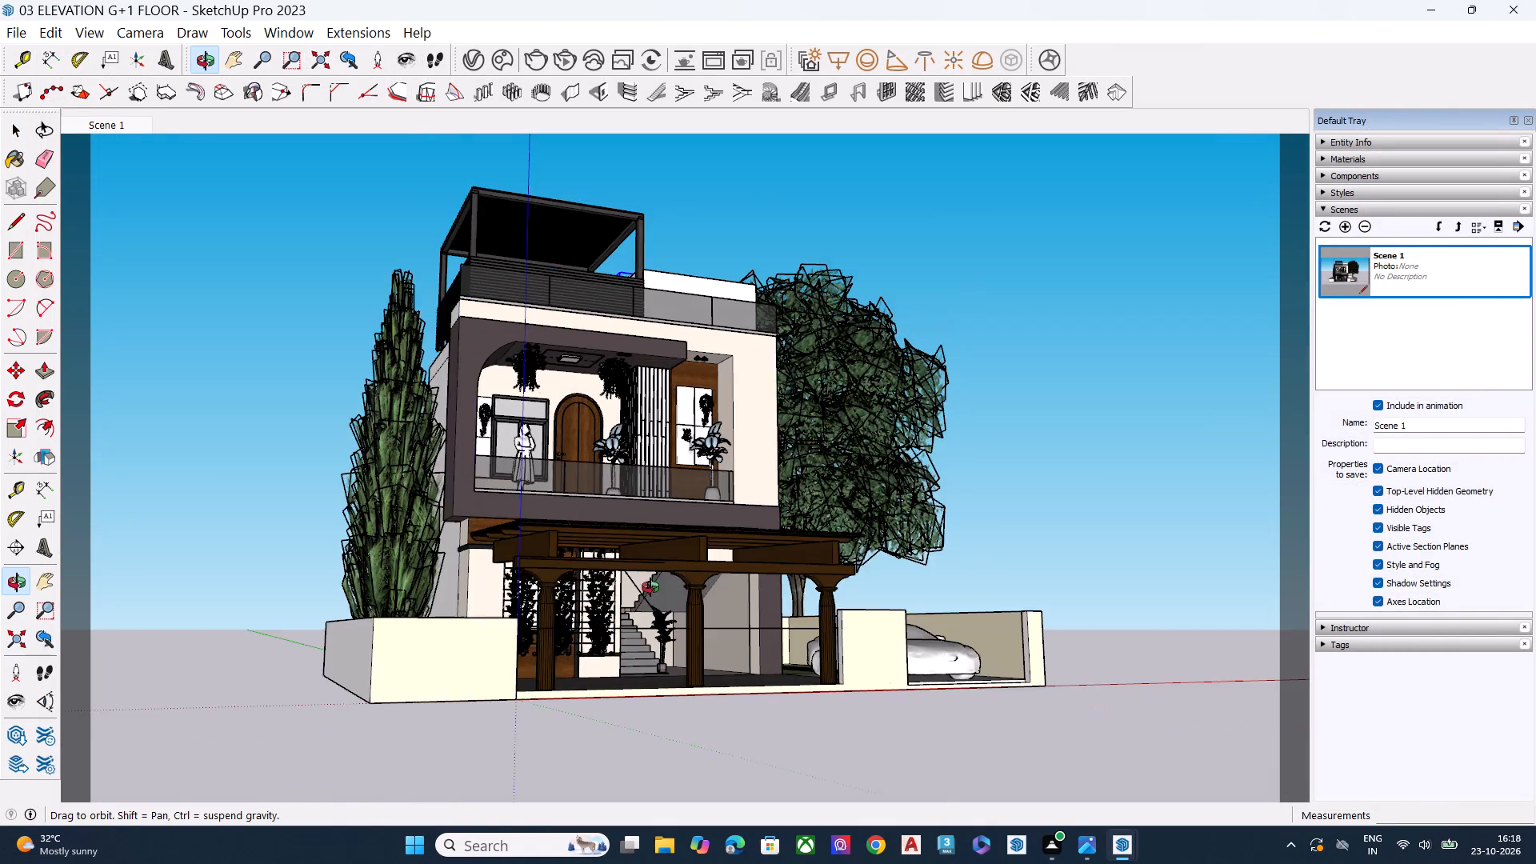
pyautogui.moveTo(650, 587); pyautogui.dragTo(726, 600, button='middle')
pyautogui.moveTo(467, 630); pyautogui.dragTo(386, 822, button='middle')
pyautogui.scroll(3, 386, 822)
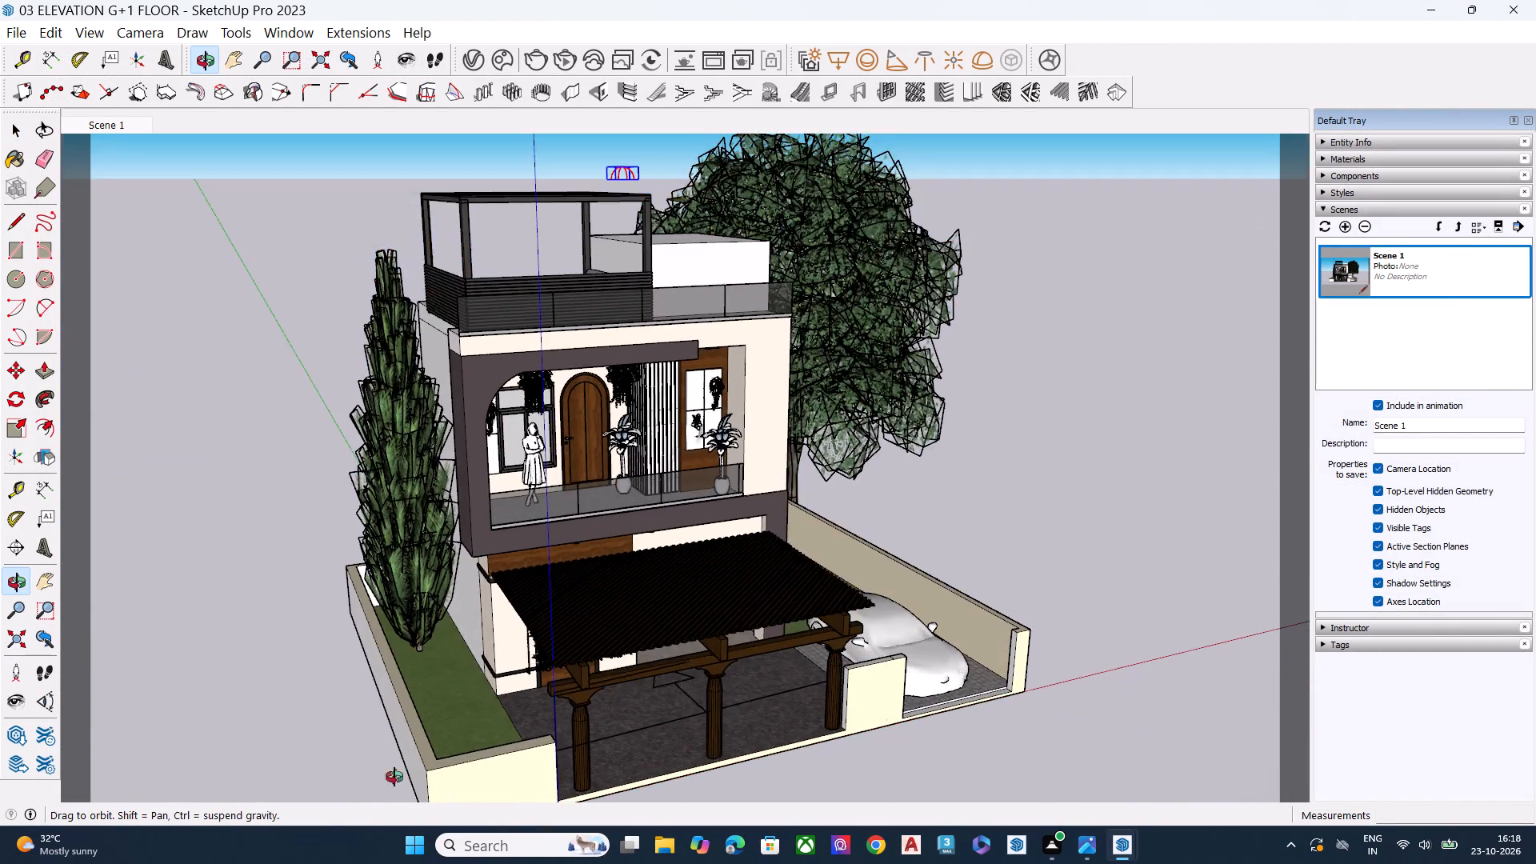
pyautogui.scroll(3, 394, 777)
pyautogui.click(417, 729)
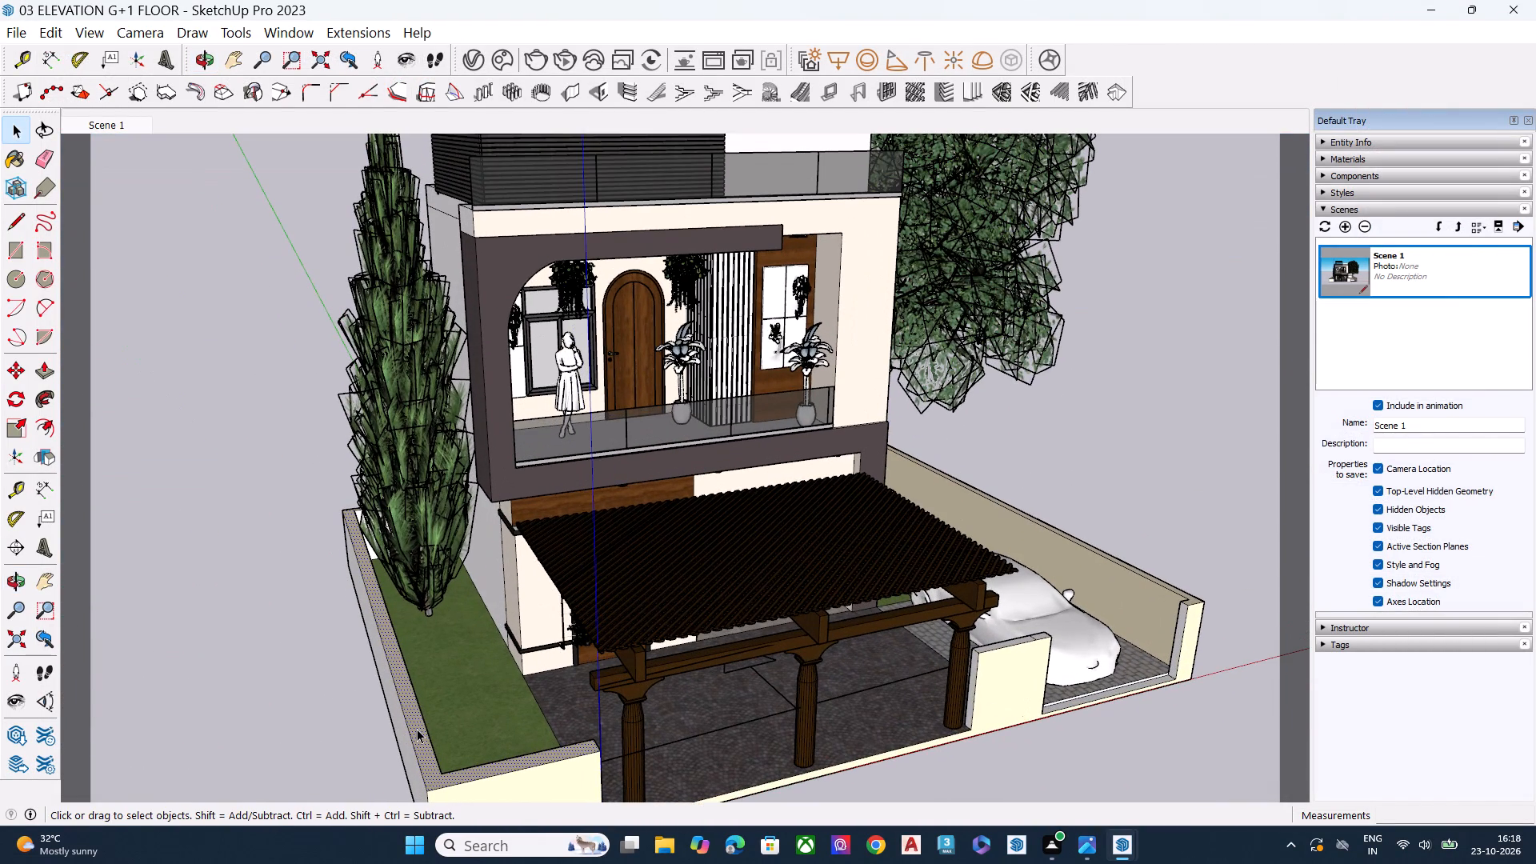
pyautogui.press('p')
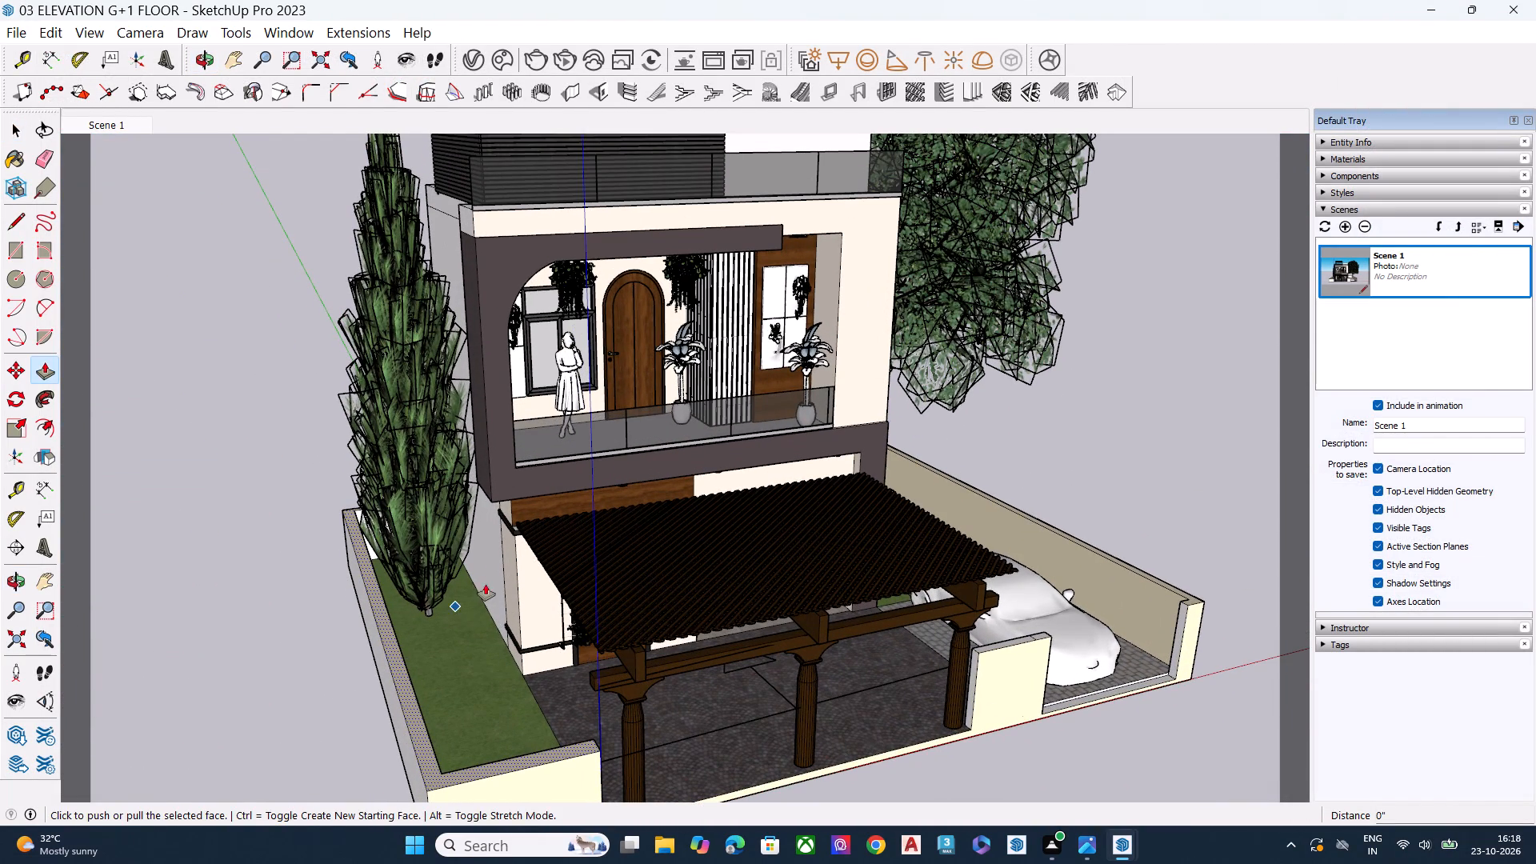
pyautogui.scroll(-8, 502, 595)
pyautogui.moveTo(546, 736); pyautogui.dragTo(566, 719, button='middle')
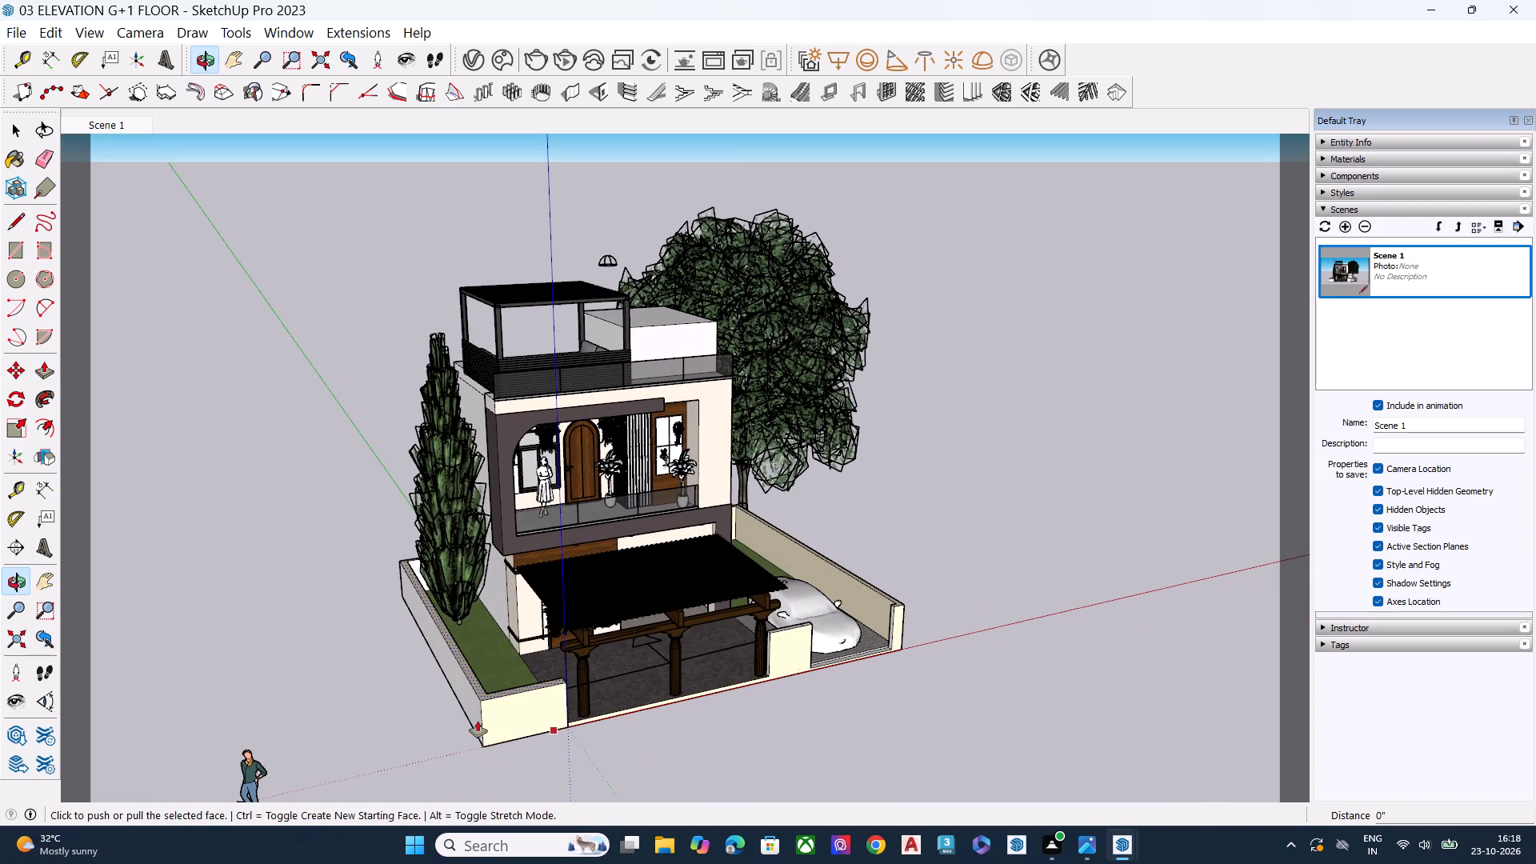
pyautogui.click(486, 699)
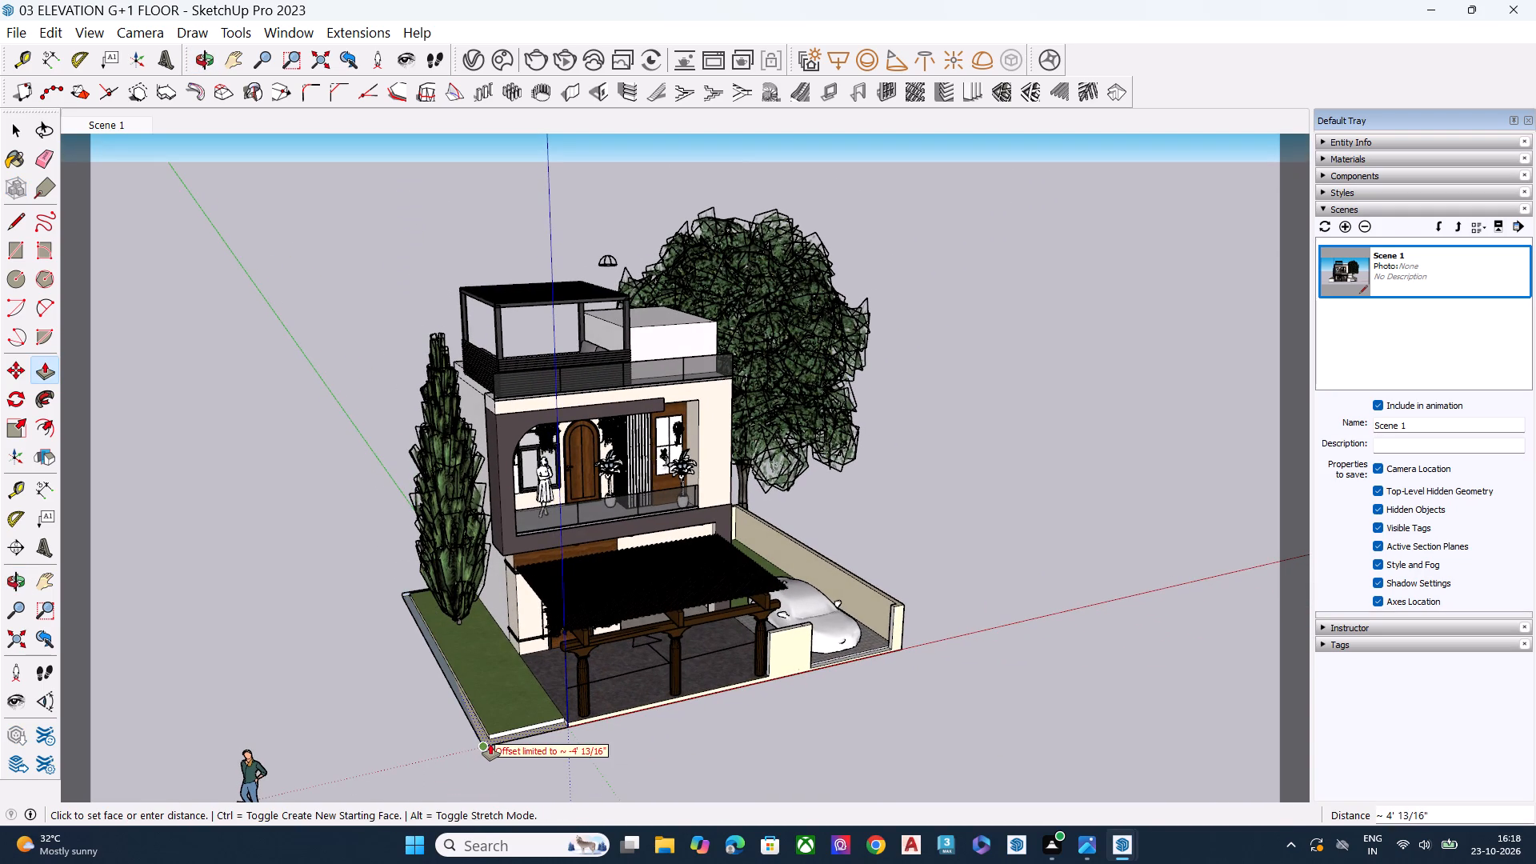
pyautogui.click(491, 735)
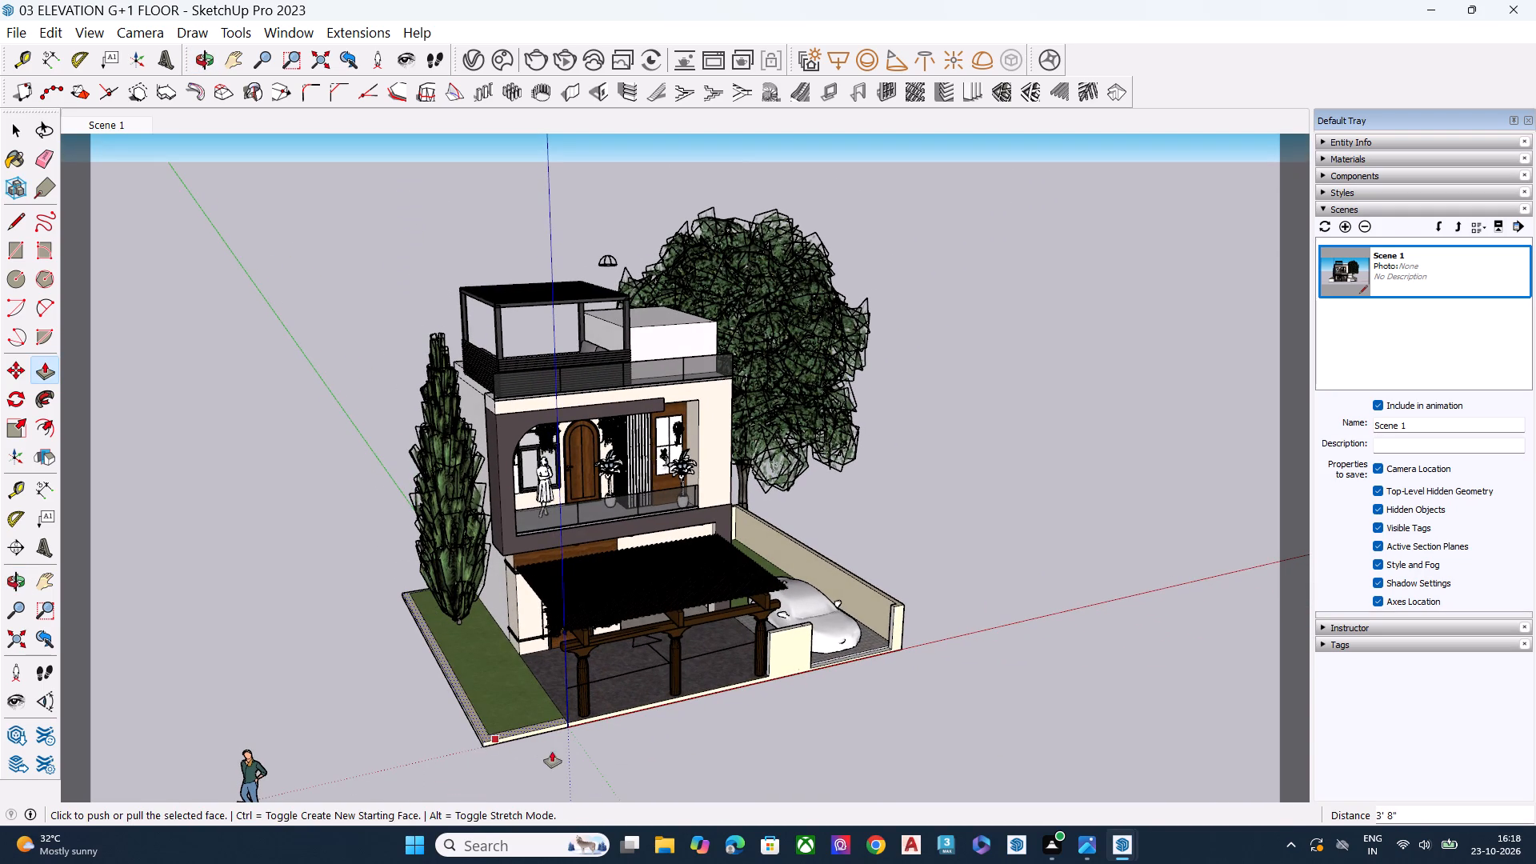
pyautogui.press('space')
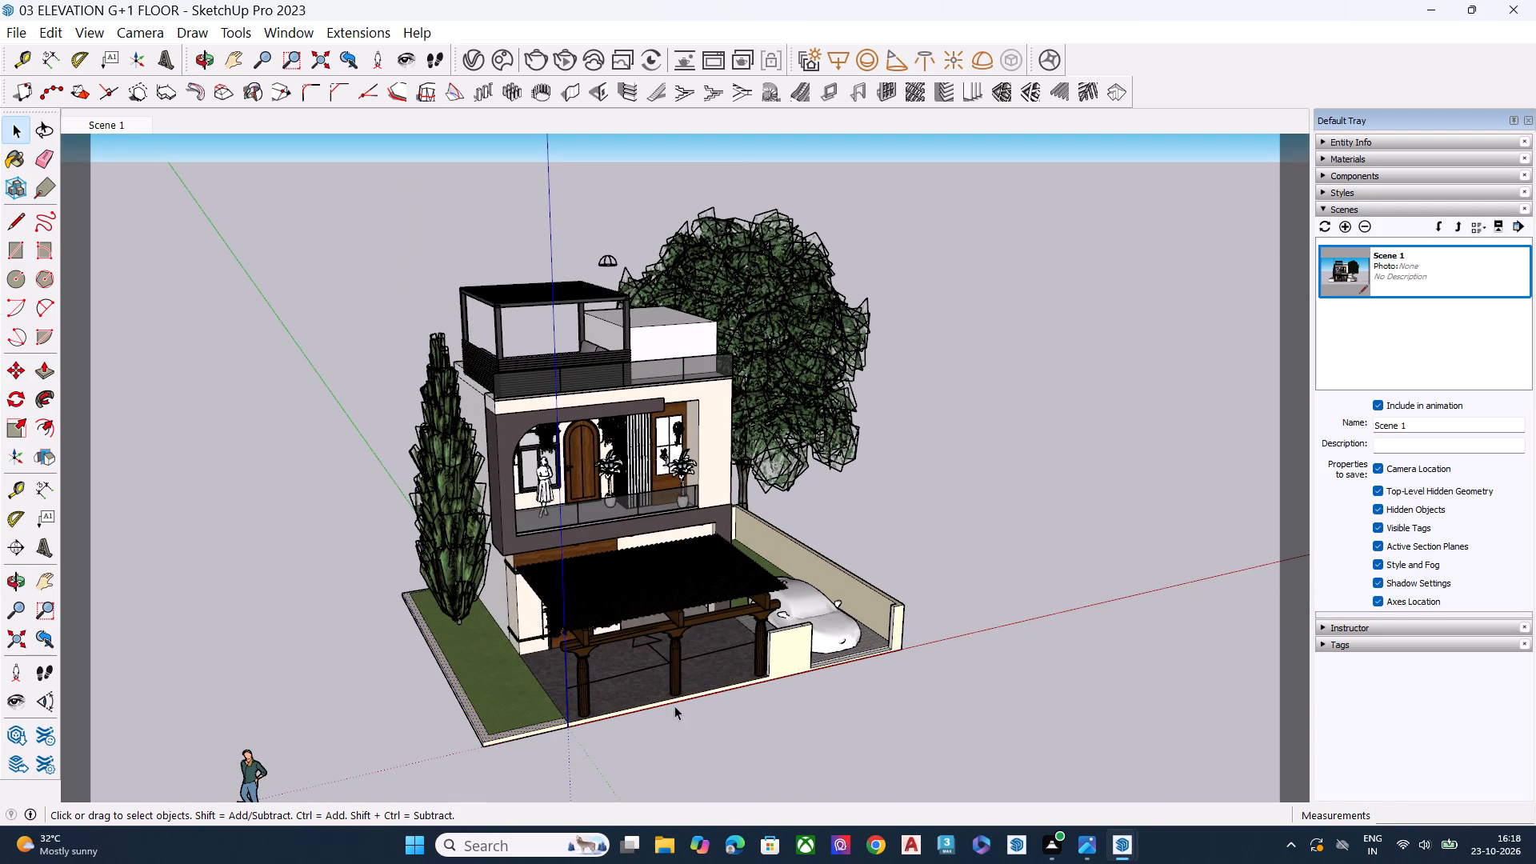
# Push the top face of the compound wall around the car parking down 4' 2 3/4" to curb level.
pyautogui.scroll(1, 770, 704)
pyautogui.moveTo(770, 704); pyautogui.dragTo(470, 686, button='middle')
pyautogui.scroll(10, 469, 686)
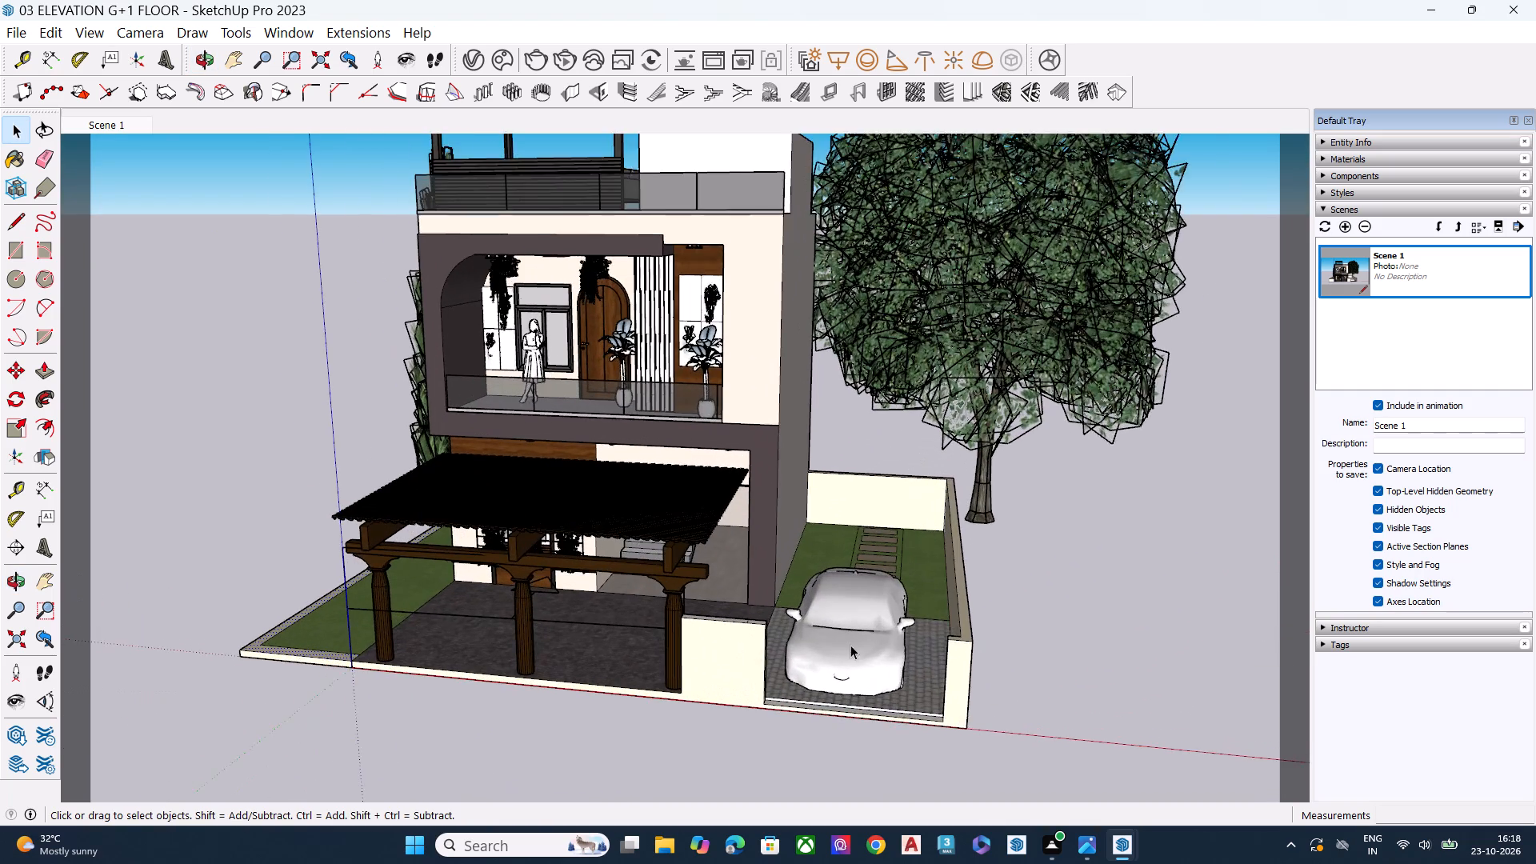
pyautogui.scroll(2, 1014, 626)
pyautogui.scroll(-1, 1014, 626)
pyautogui.scroll(6, 1014, 626)
pyautogui.click(981, 646)
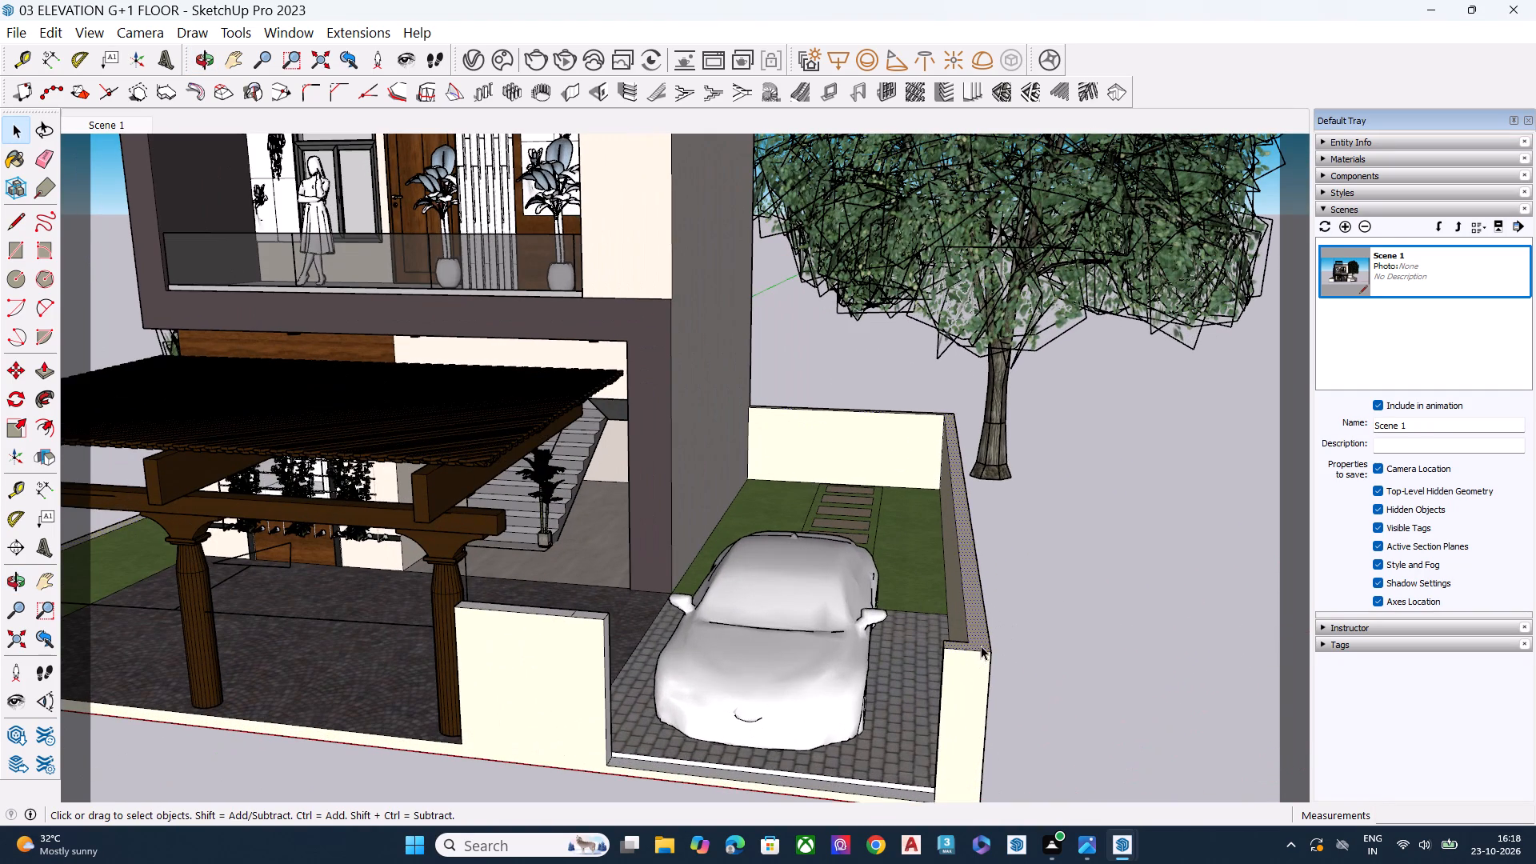
pyautogui.press('p')
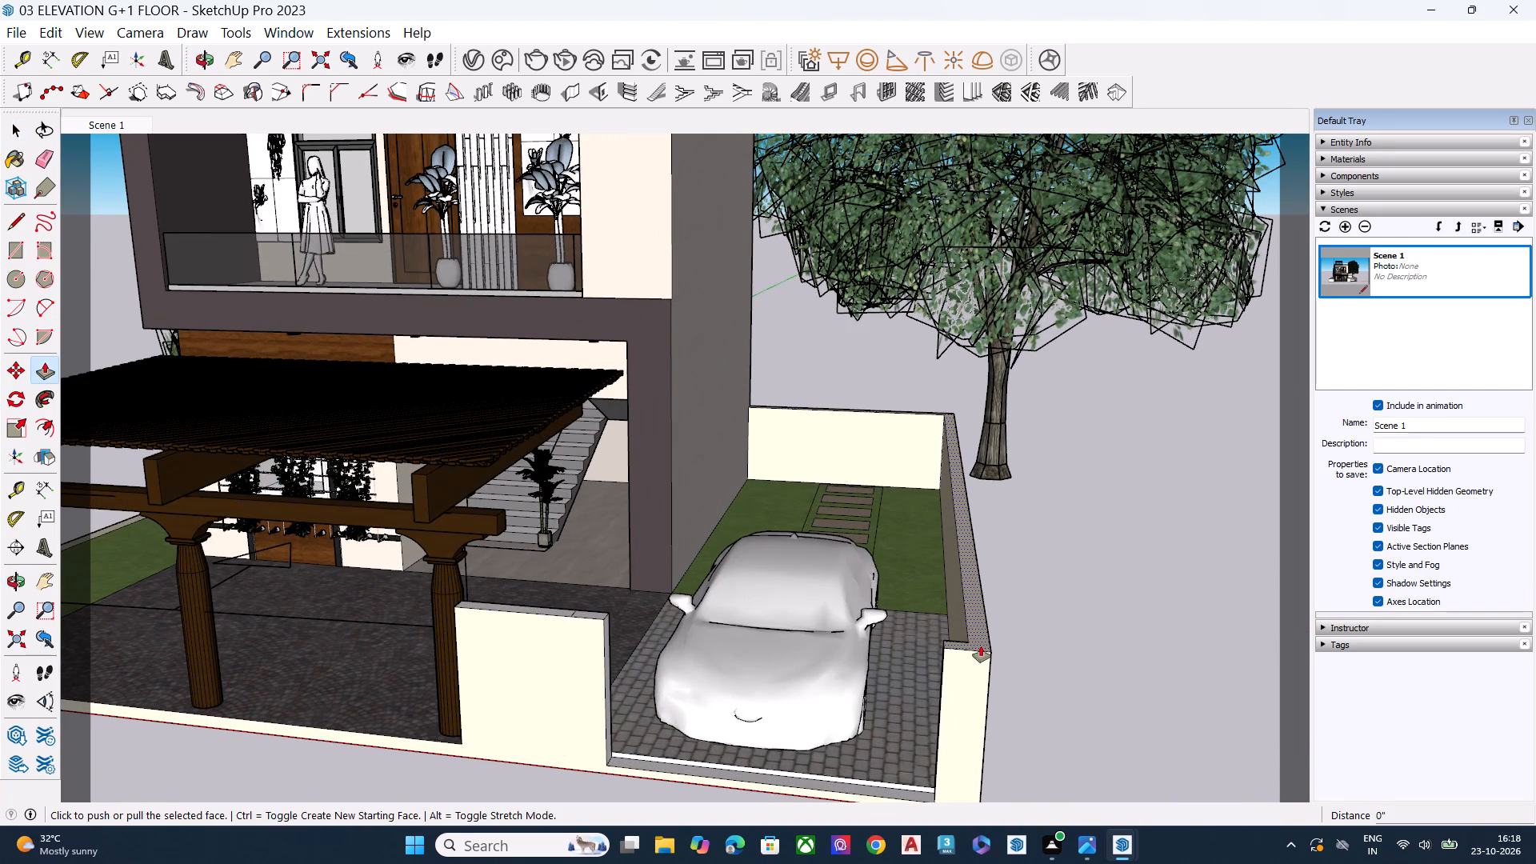
pyautogui.scroll(-5, 974, 630)
pyautogui.click(994, 648)
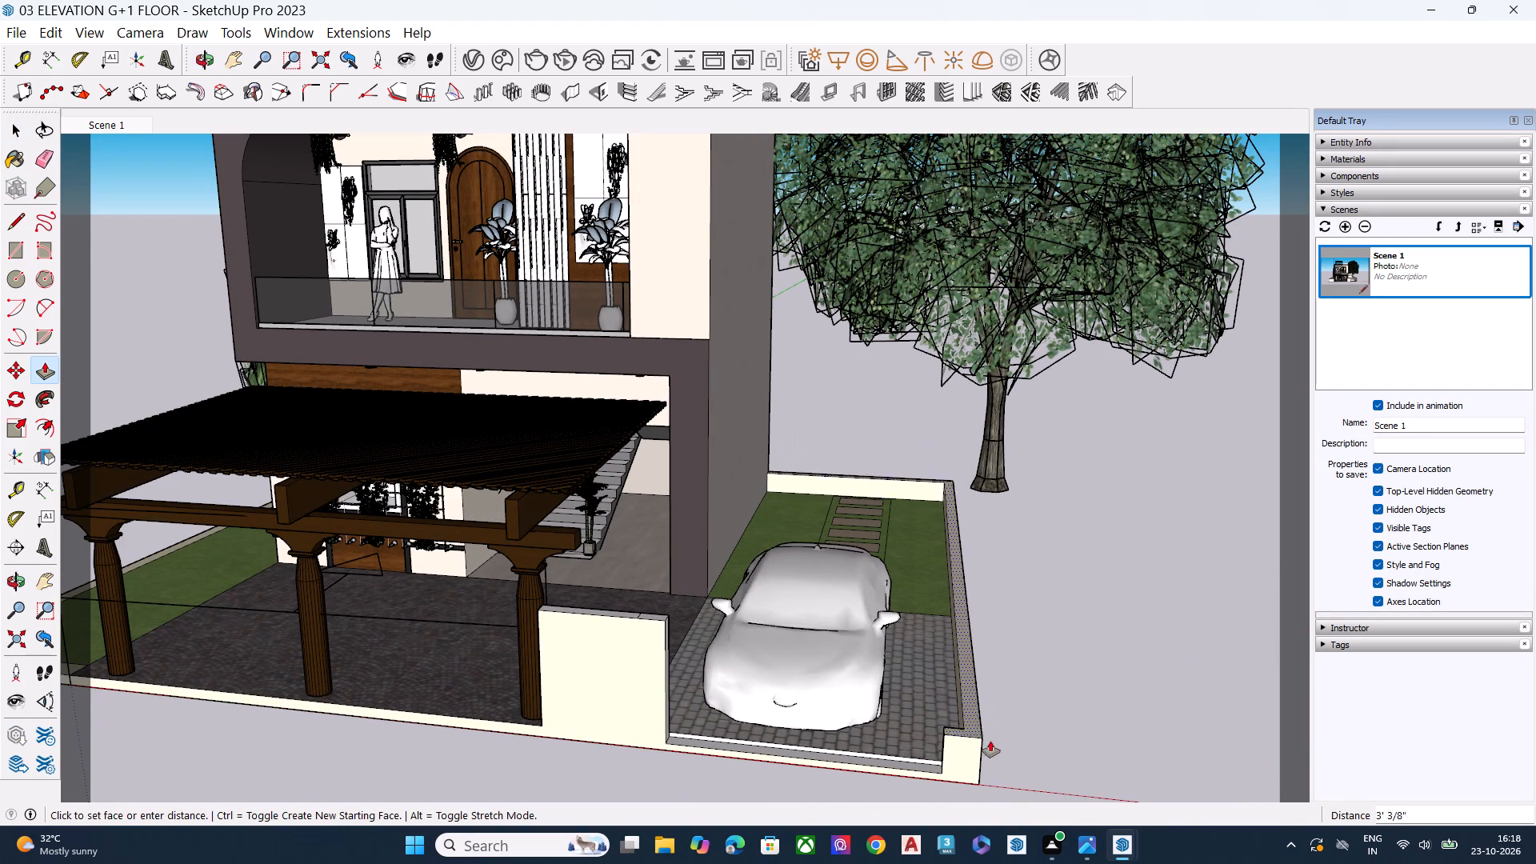
pyautogui.click(992, 761)
pyautogui.click(1034, 721)
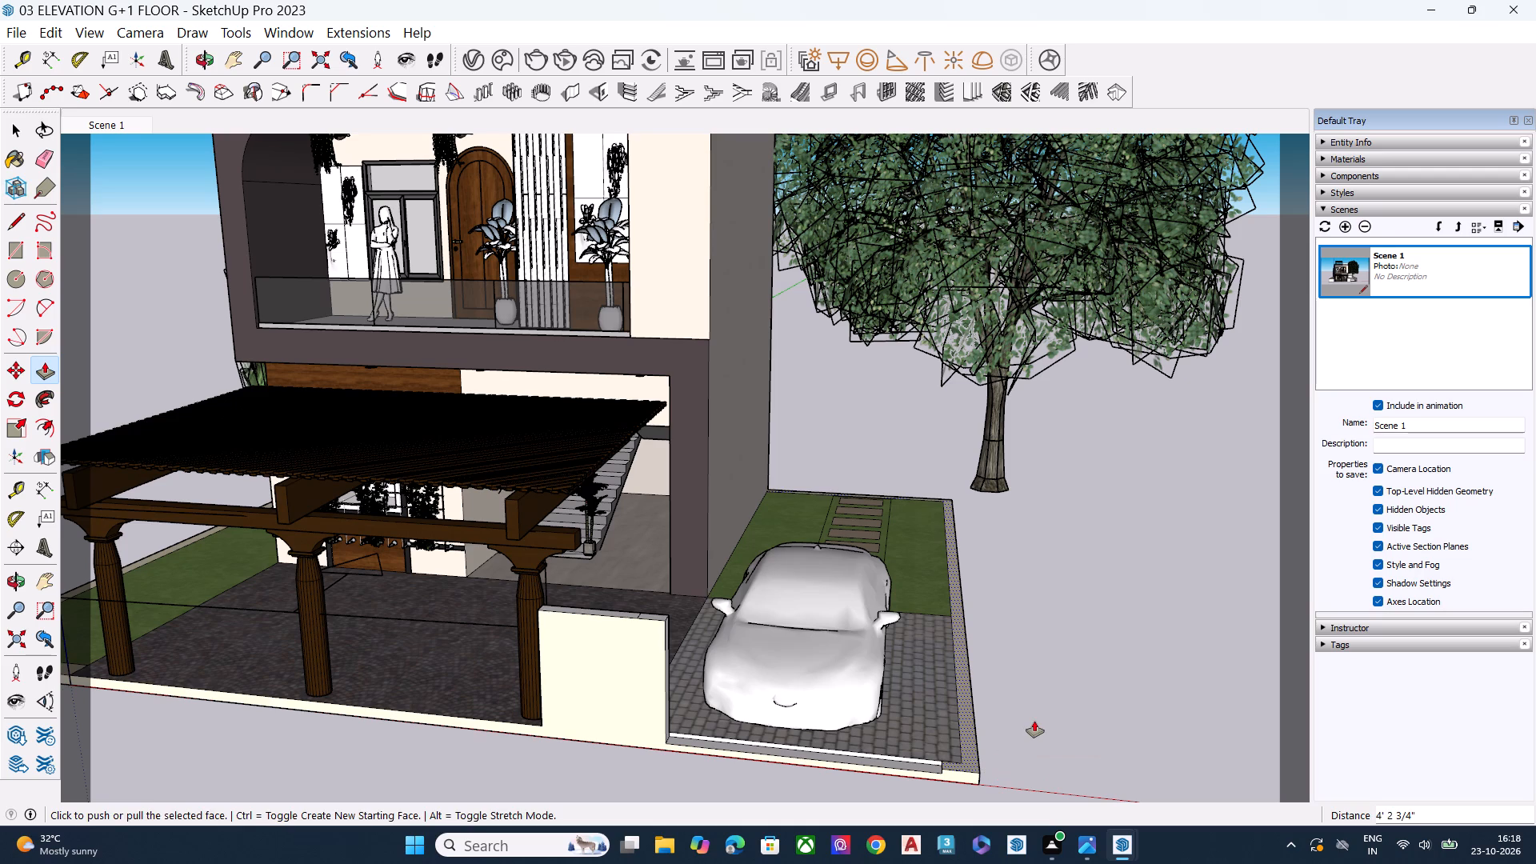
pyautogui.press('space')
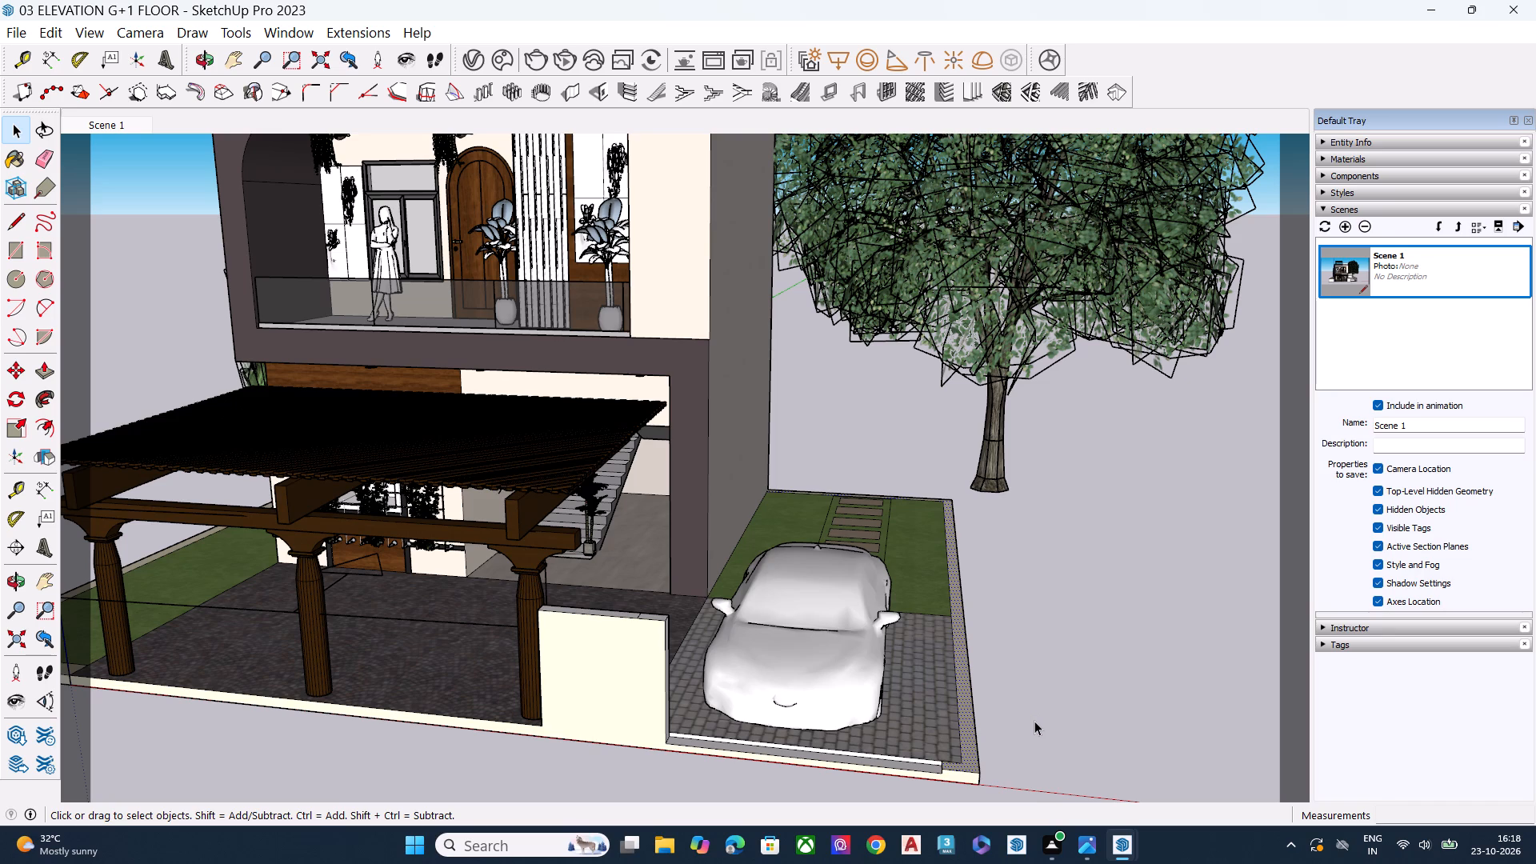
# Delete the stray edge crossing the top of the short front wall between the pergola and the parking.
pyautogui.scroll(-7, 722, 442)
pyautogui.moveTo(566, 721); pyautogui.dragTo(841, 600, button='middle')
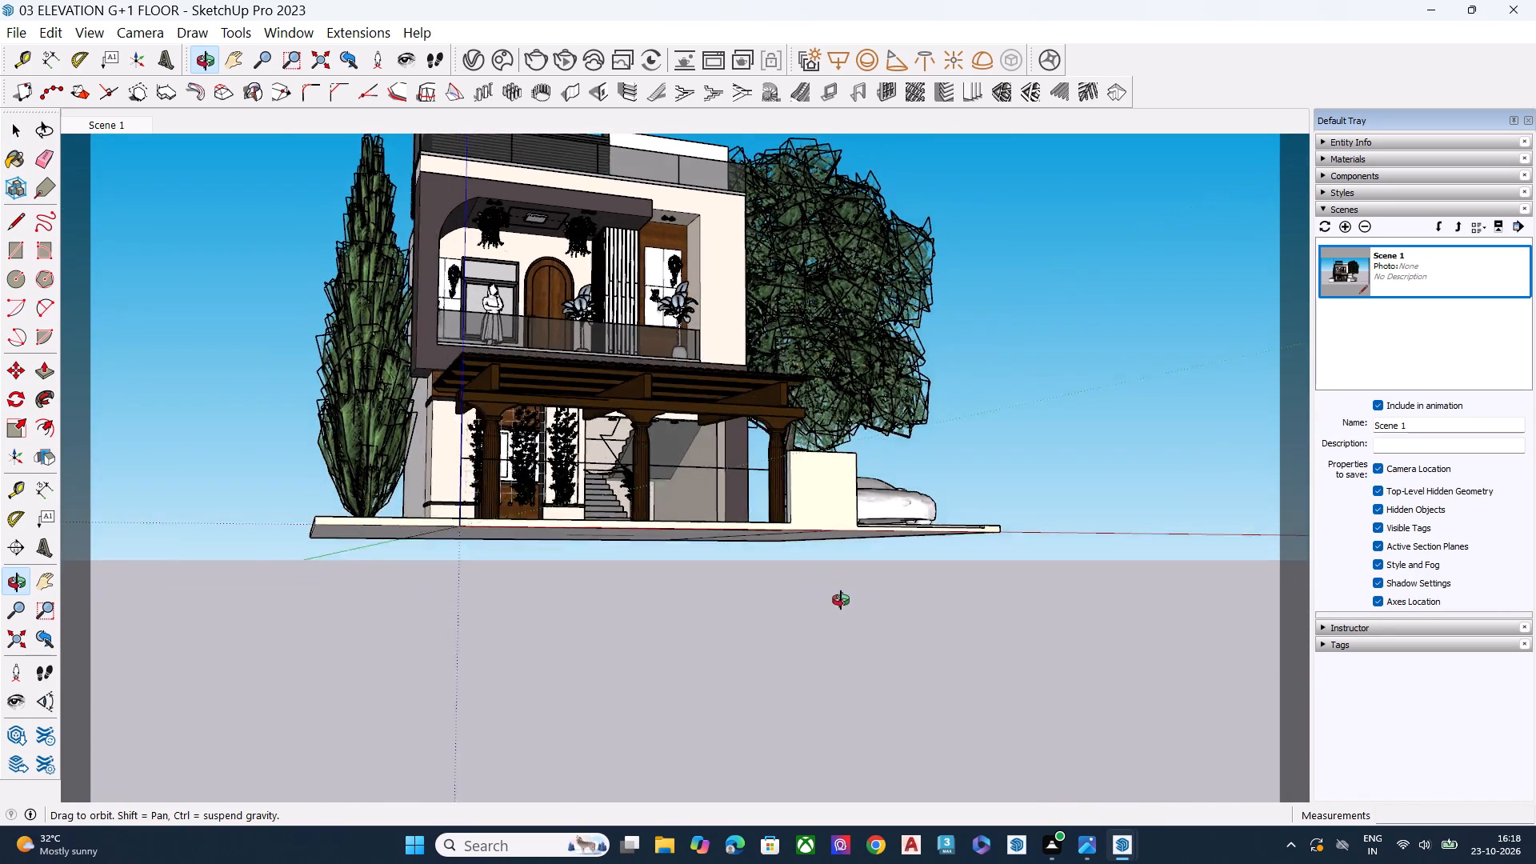
pyautogui.moveTo(841, 600); pyautogui.dragTo(882, 626, button='middle')
pyautogui.moveTo(888, 495); pyautogui.dragTo(918, 674, button='middle')
pyautogui.scroll(-1, 902, 549)
pyautogui.scroll(9, 918, 674)
pyautogui.moveTo(842, 496); pyautogui.dragTo(848, 587, button='middle')
pyautogui.scroll(12, 848, 587)
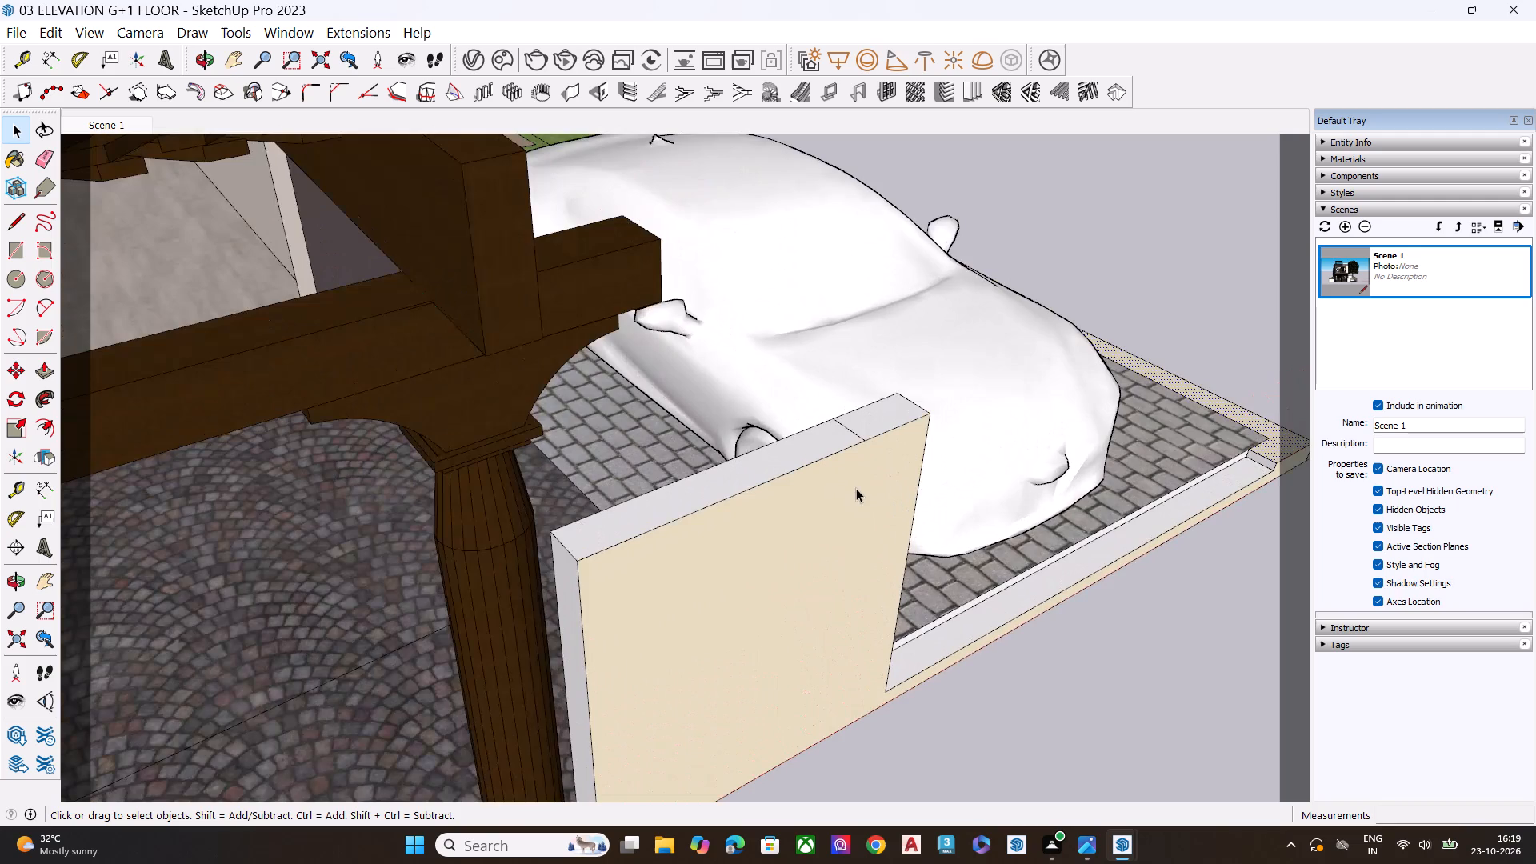
pyautogui.click(859, 435)
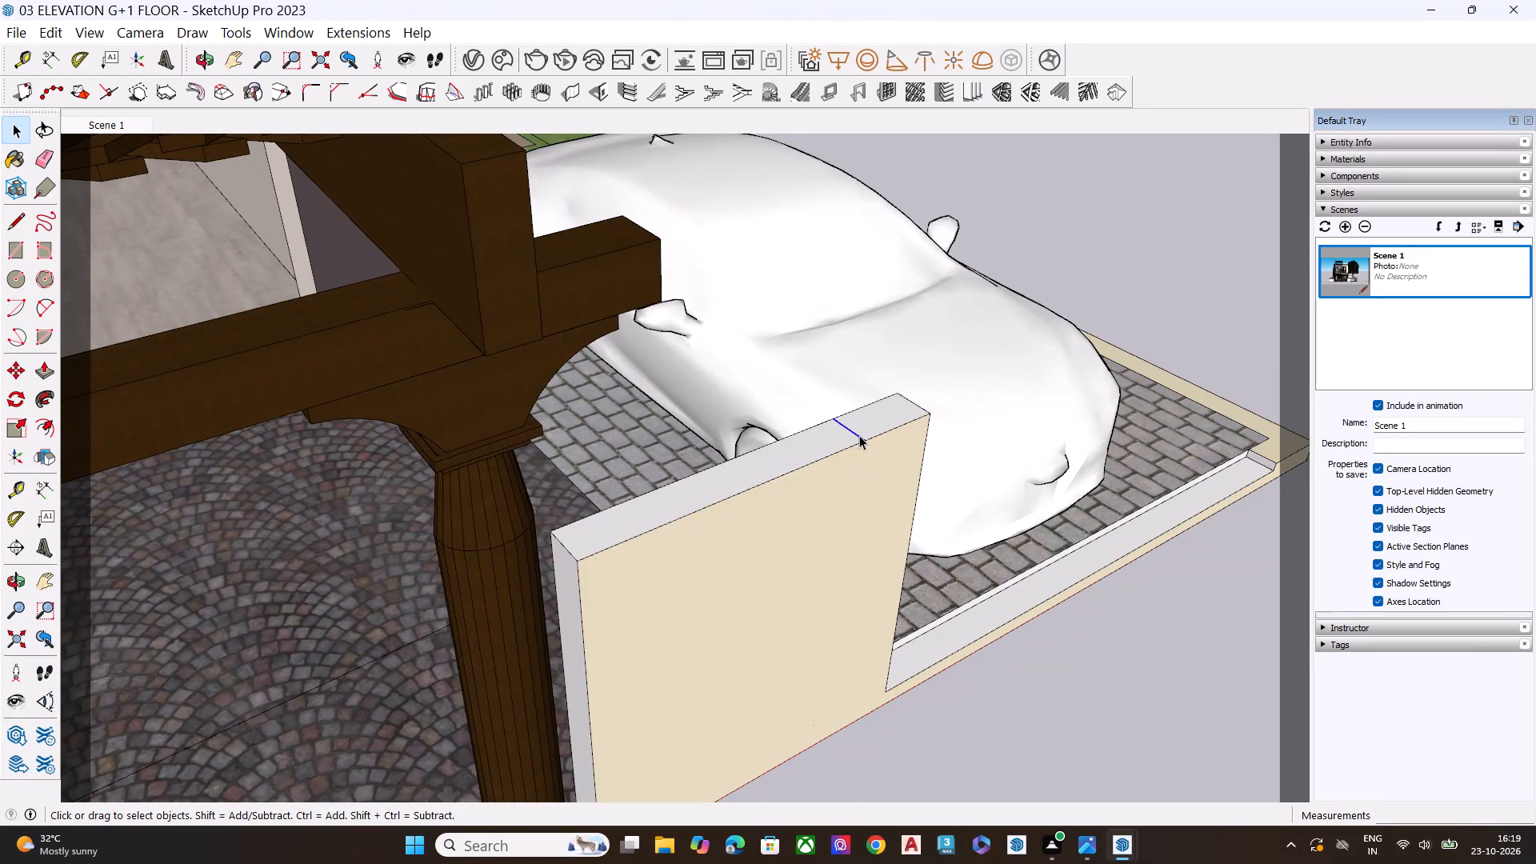
pyautogui.press('Delete')
# Push the short front wall's top face down until it is level with the parking's front curb.
pyautogui.click(808, 439)
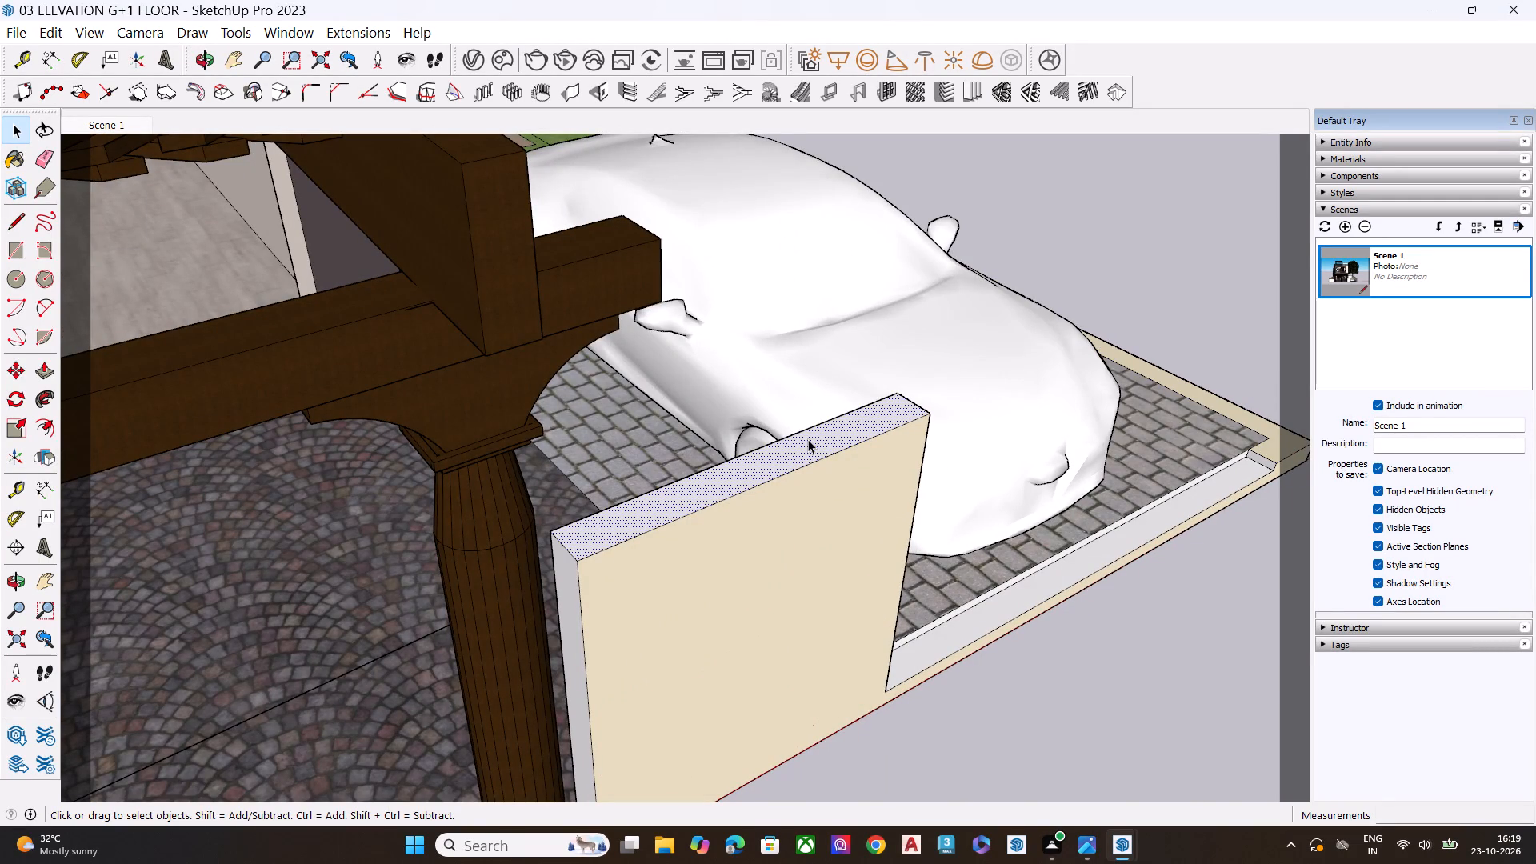
pyautogui.press('p')
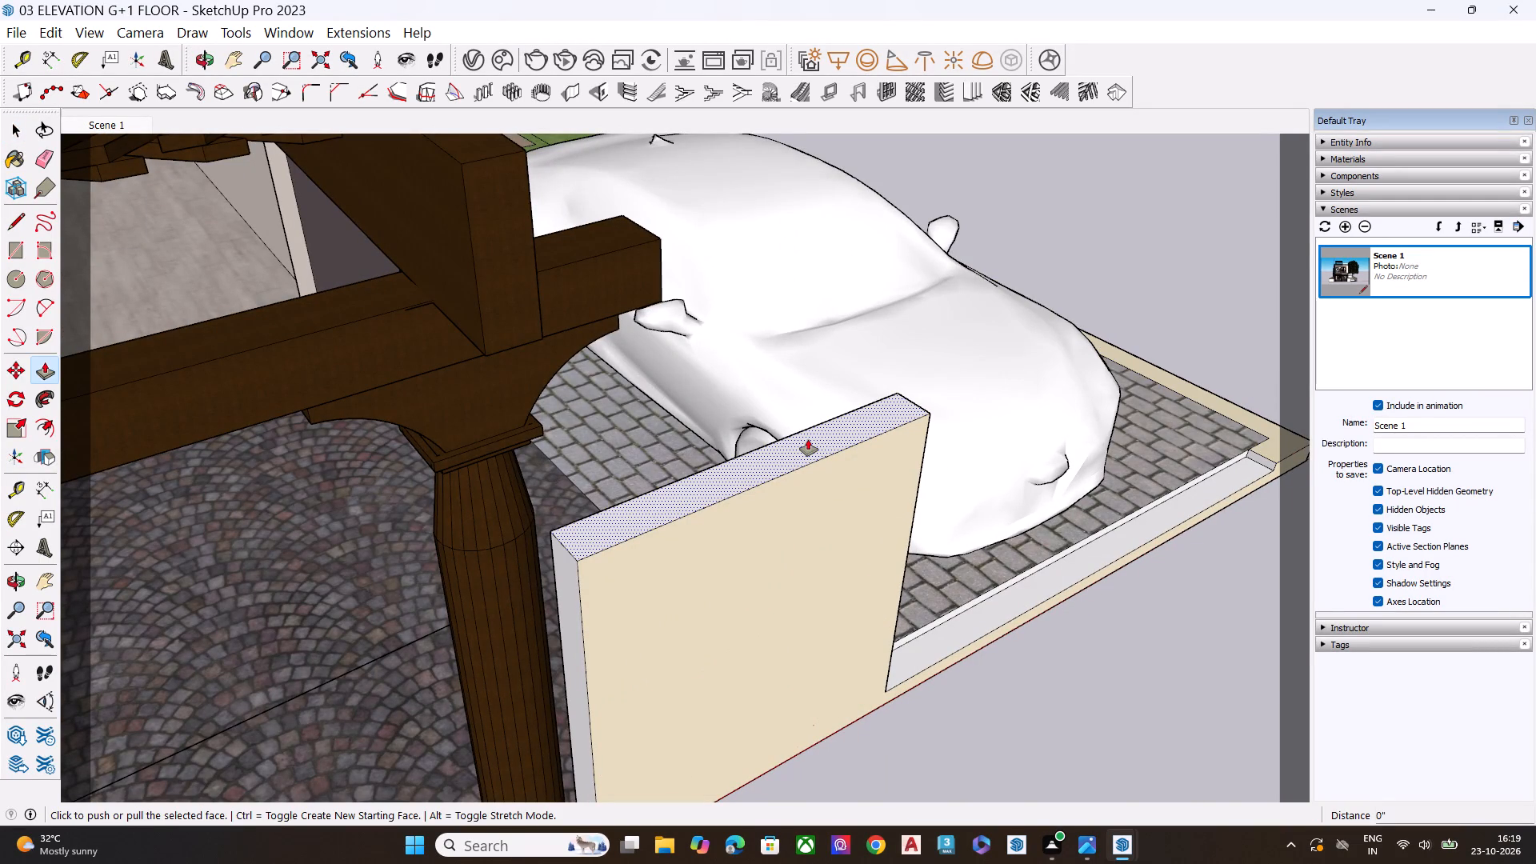
pyautogui.click(819, 447)
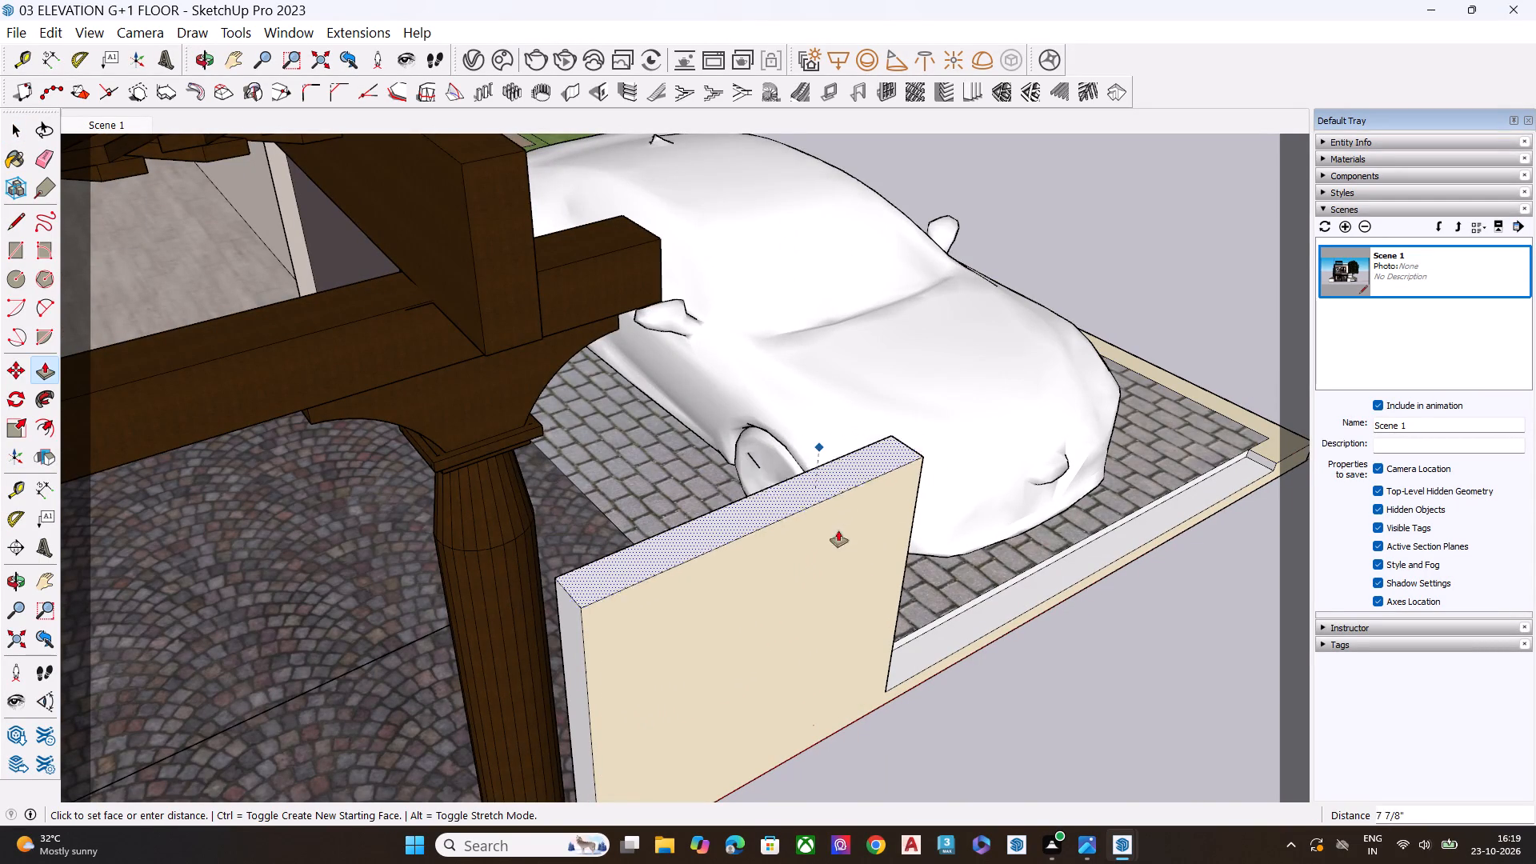
pyautogui.click(894, 687)
pyautogui.click(926, 712)
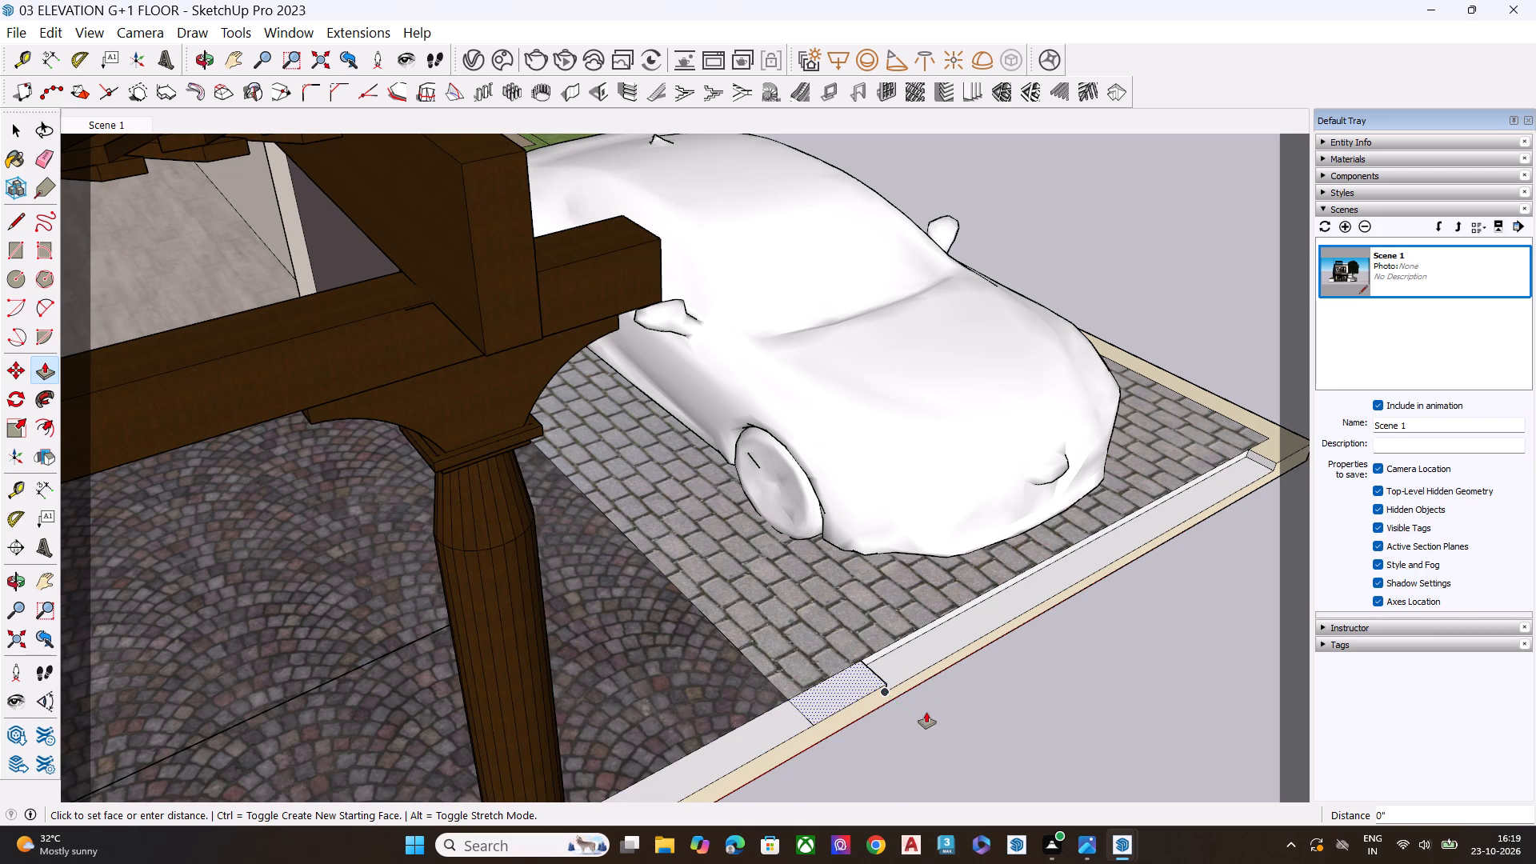
pyautogui.press('space')
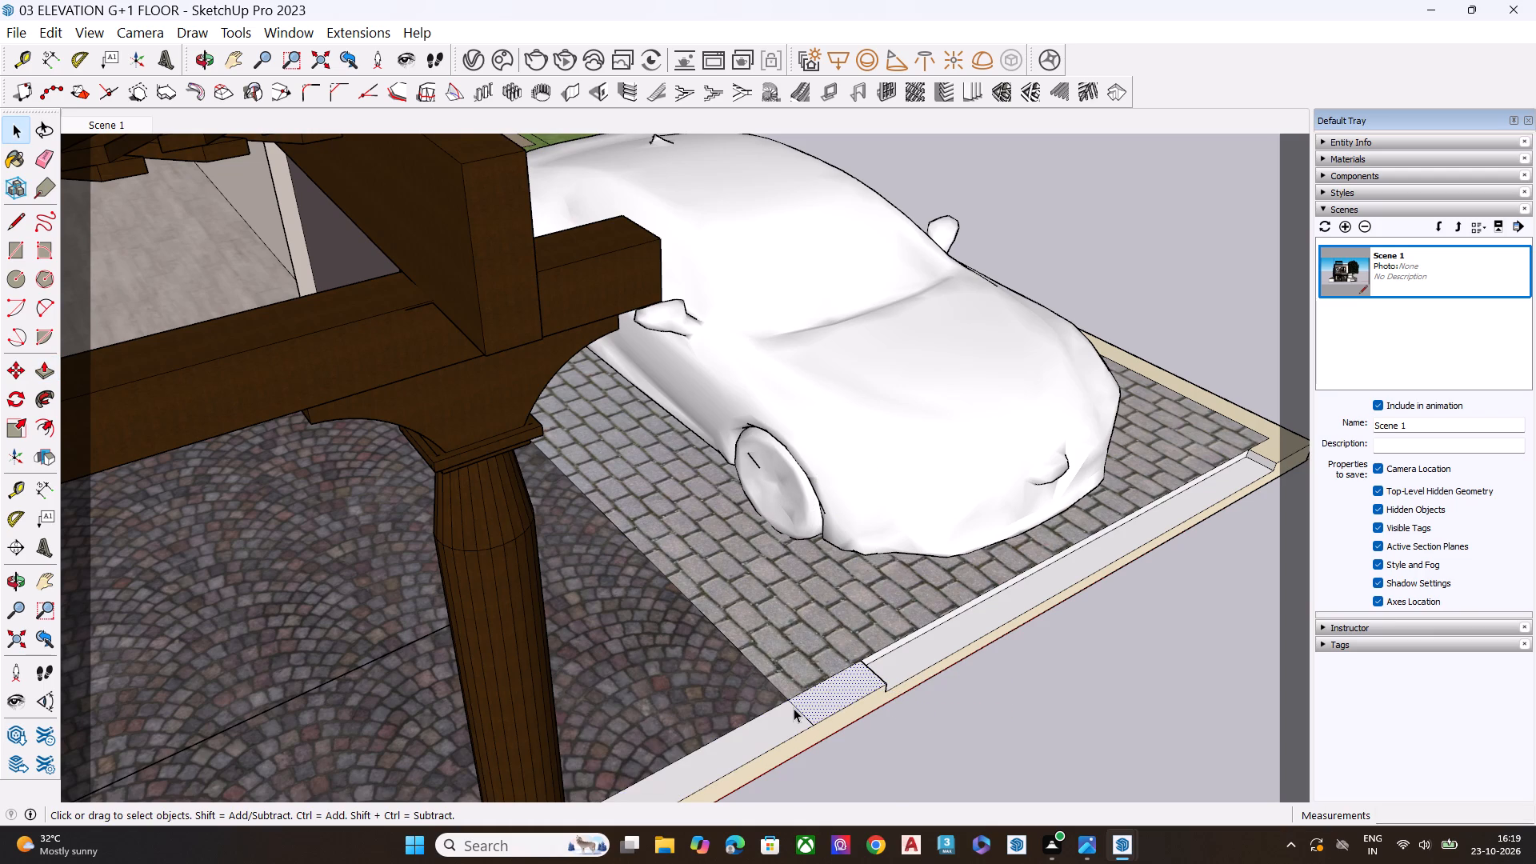
# Delete the leftover edge across the curb where the short front wall stood.
pyautogui.click(802, 711)
pyautogui.press('Delete')
# Move the arrow-marked group from under the pergola straight up above the carport by about 19' 1 7/8".
pyautogui.scroll(-7, 755, 614)
pyautogui.scroll(-10, 815, 574)
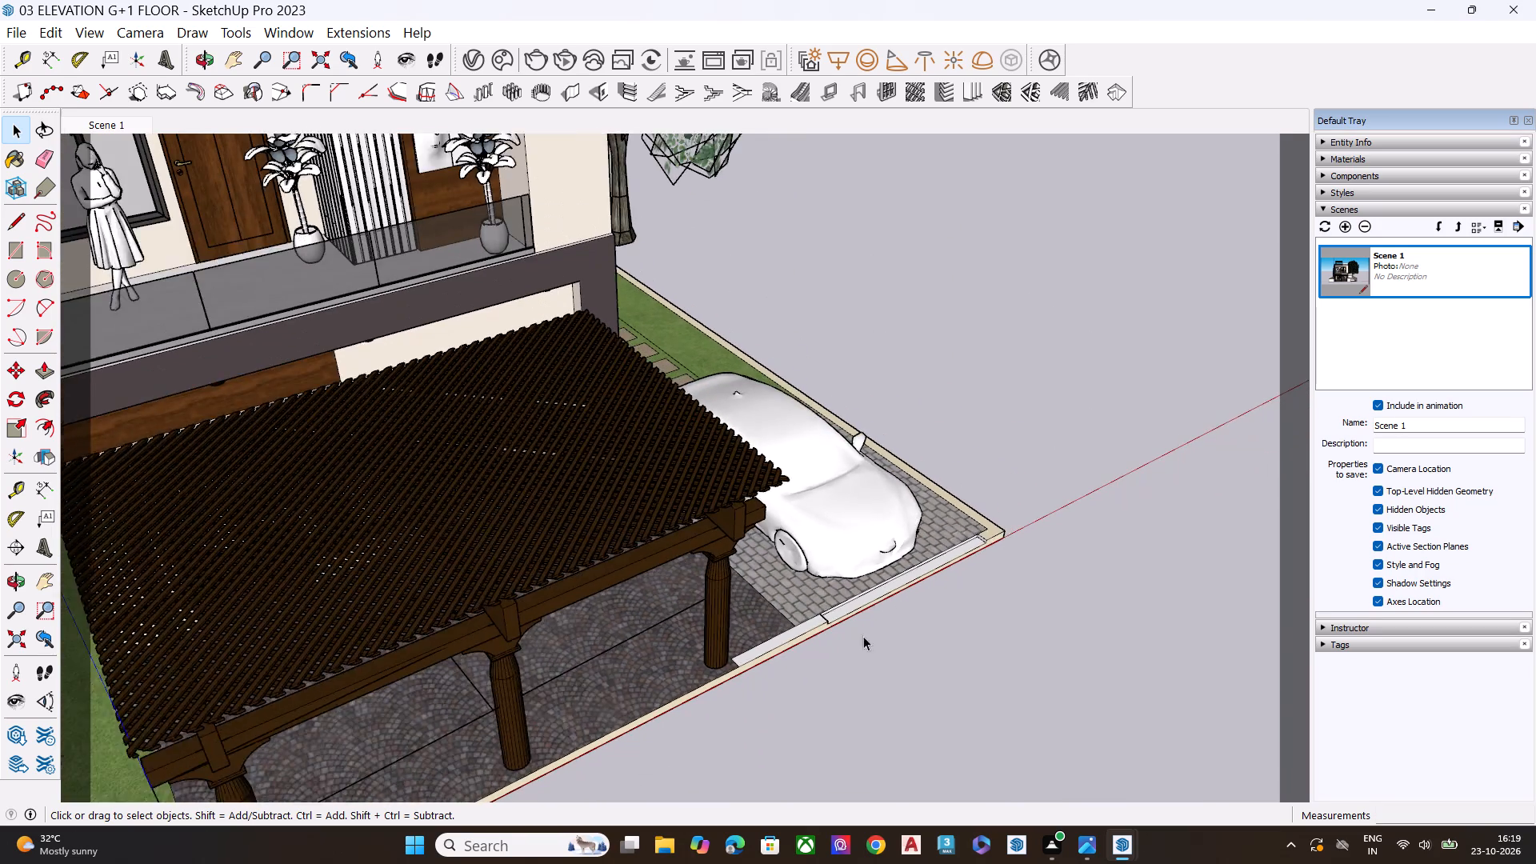
pyautogui.moveTo(777, 676); pyautogui.dragTo(953, 494, button='middle')
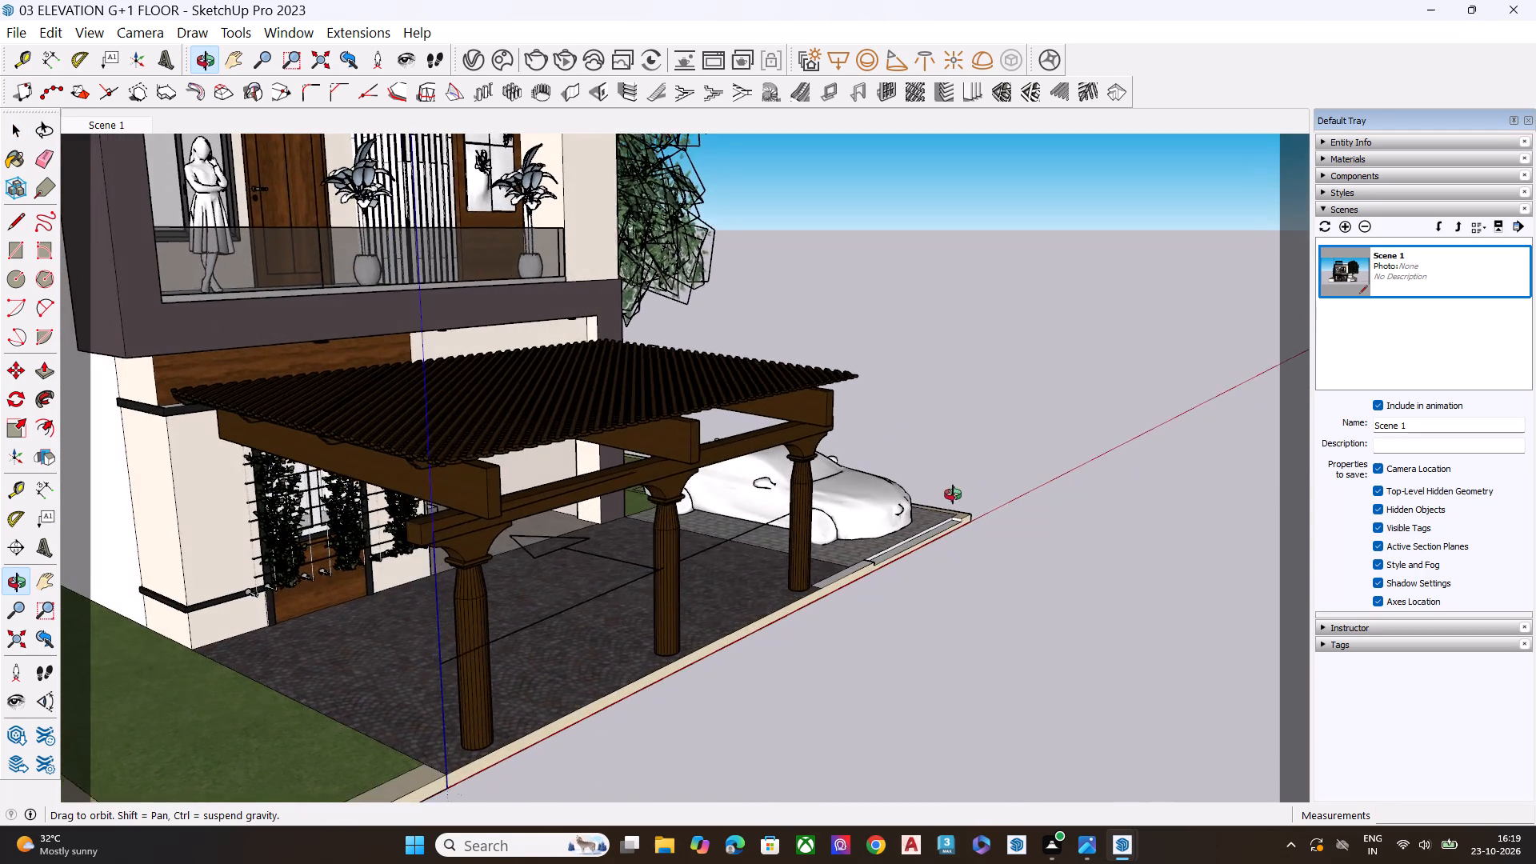
pyautogui.moveTo(953, 494); pyautogui.dragTo(1038, 494, button='middle')
pyautogui.moveTo(717, 609); pyautogui.dragTo(896, 522, button='middle')
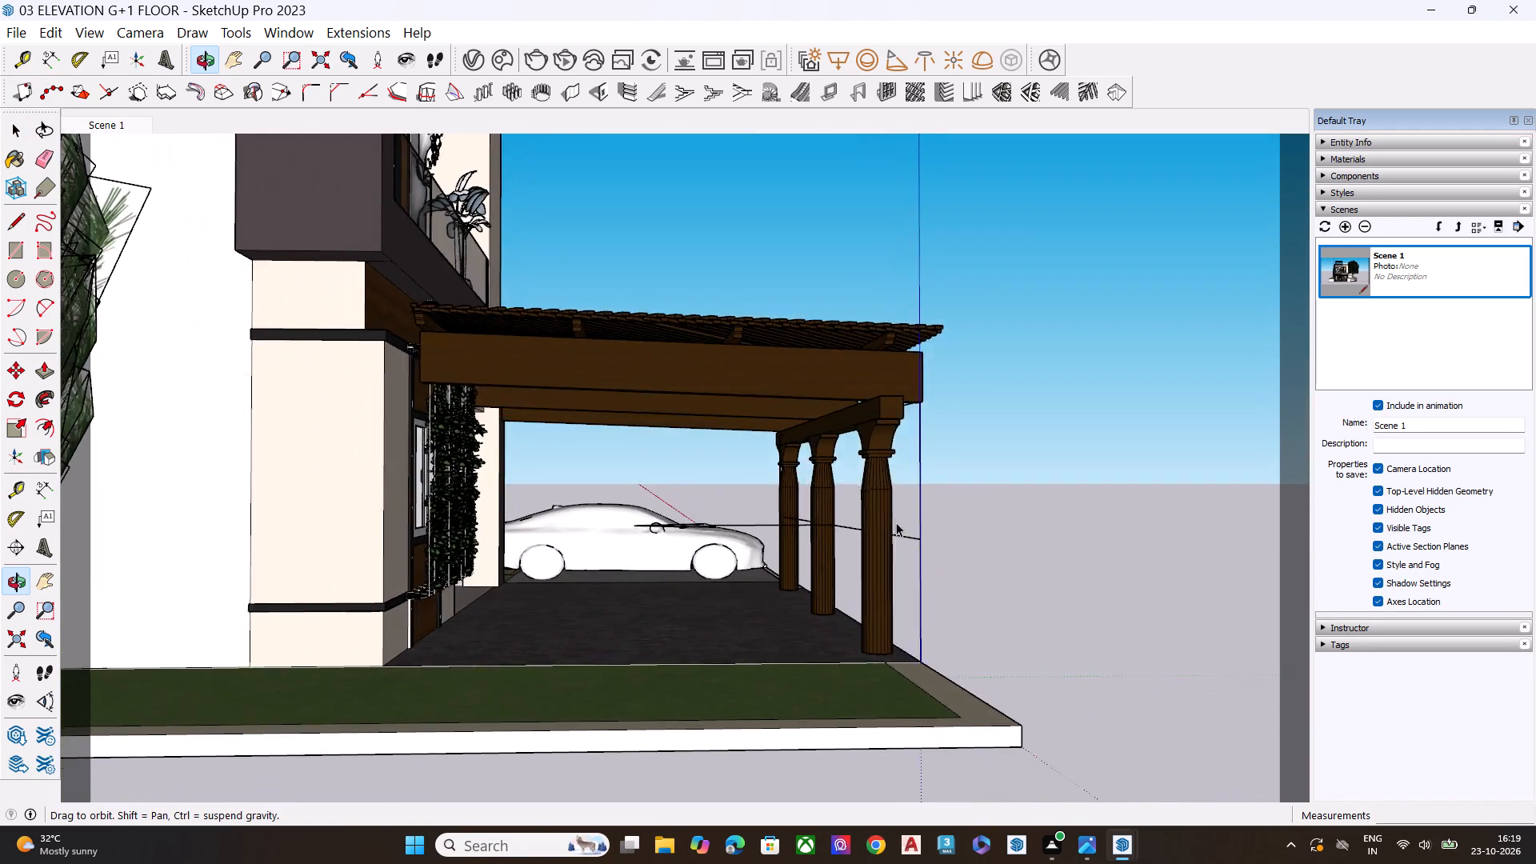
pyautogui.scroll(9, 890, 518)
pyautogui.scroll(-6, 764, 562)
pyautogui.click(710, 566)
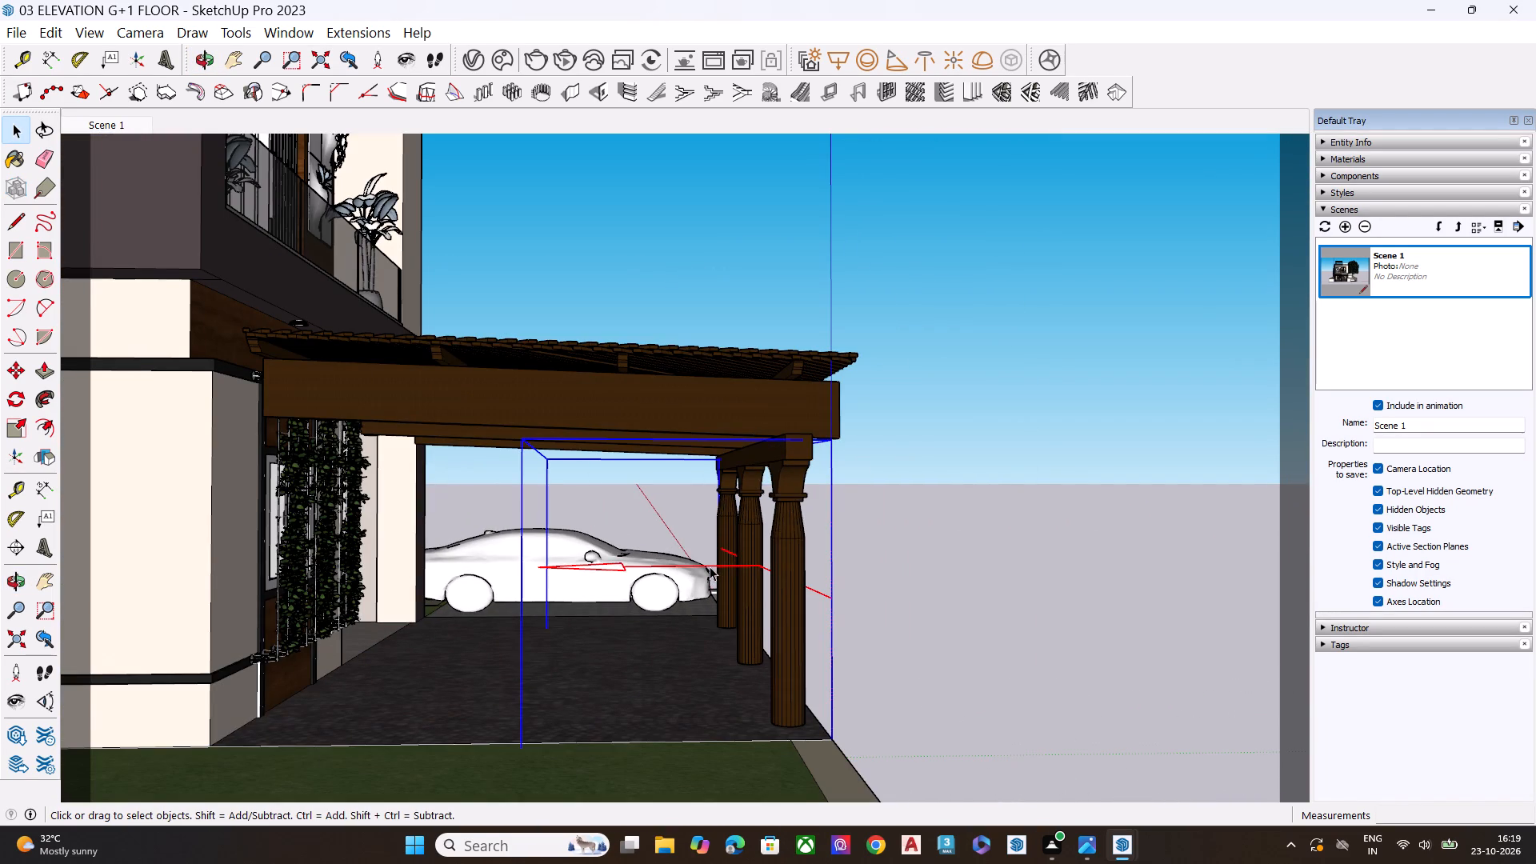
pyautogui.scroll(1, 719, 562)
pyautogui.press('m')
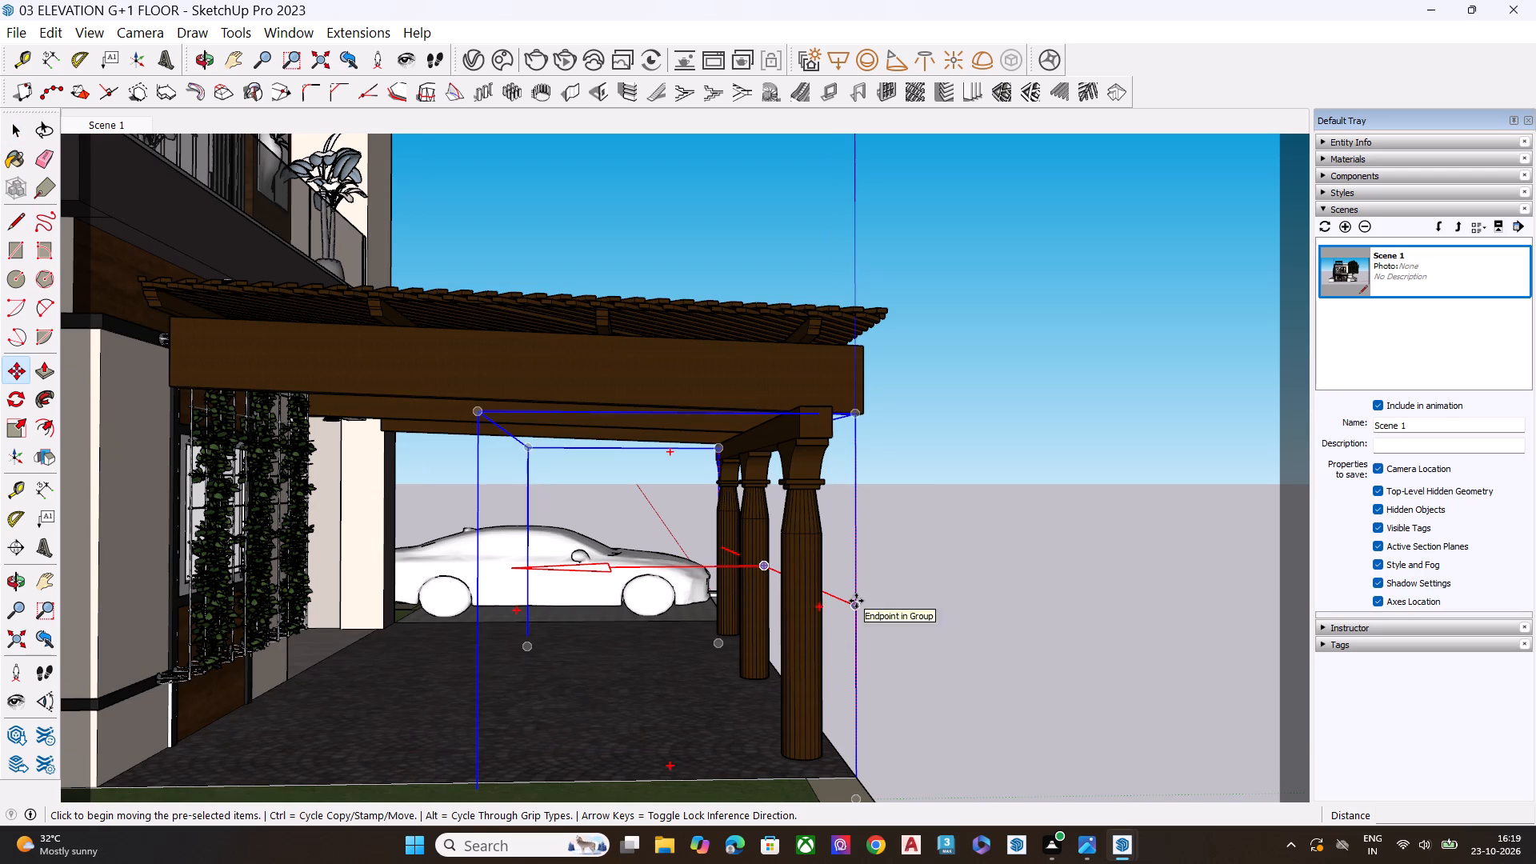
pyautogui.click(857, 414)
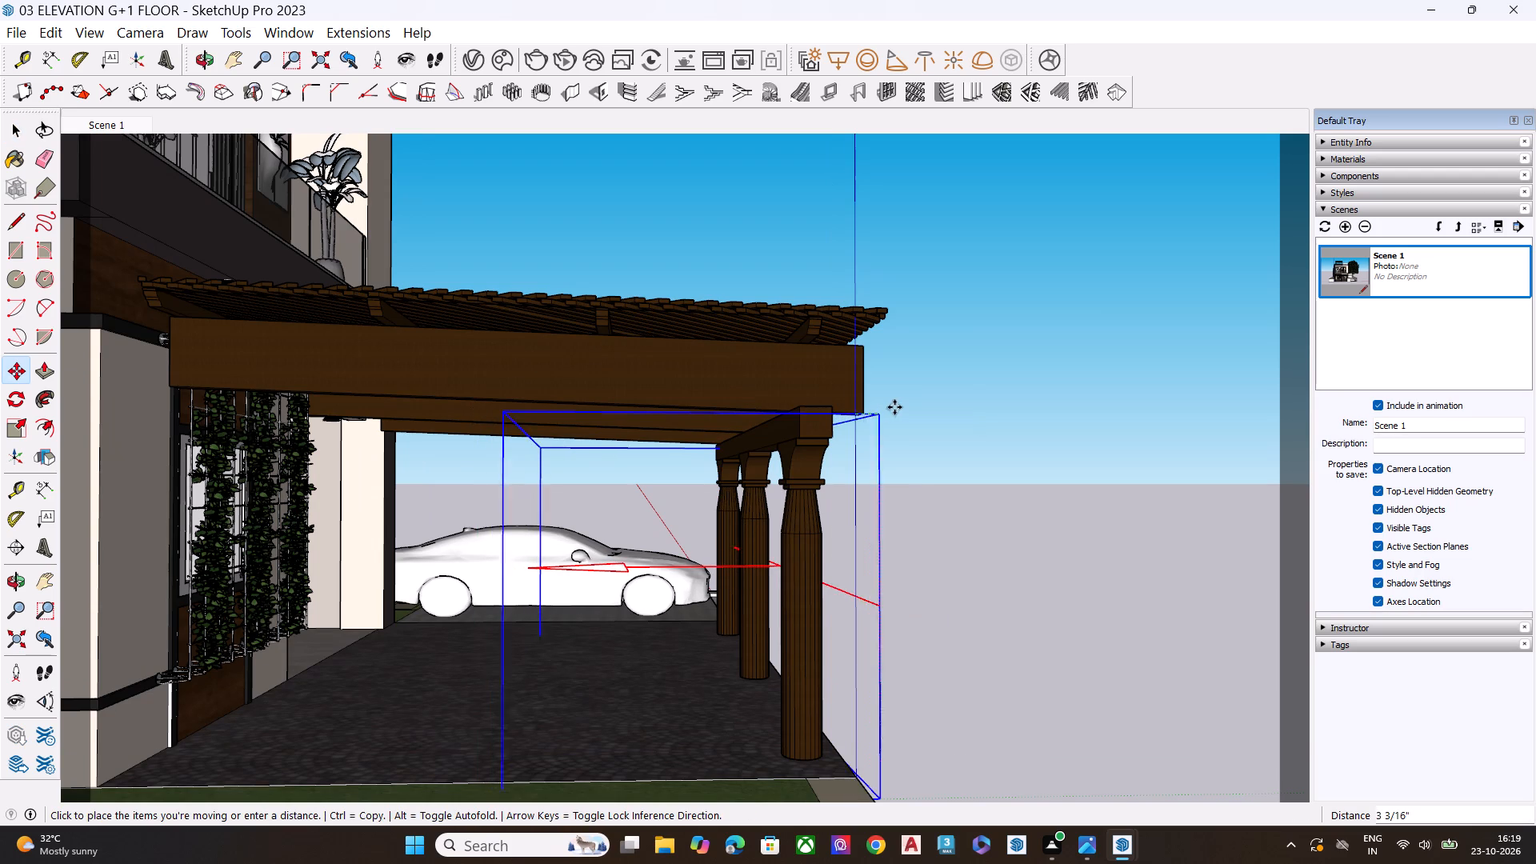
pyautogui.scroll(-4, 842, 320)
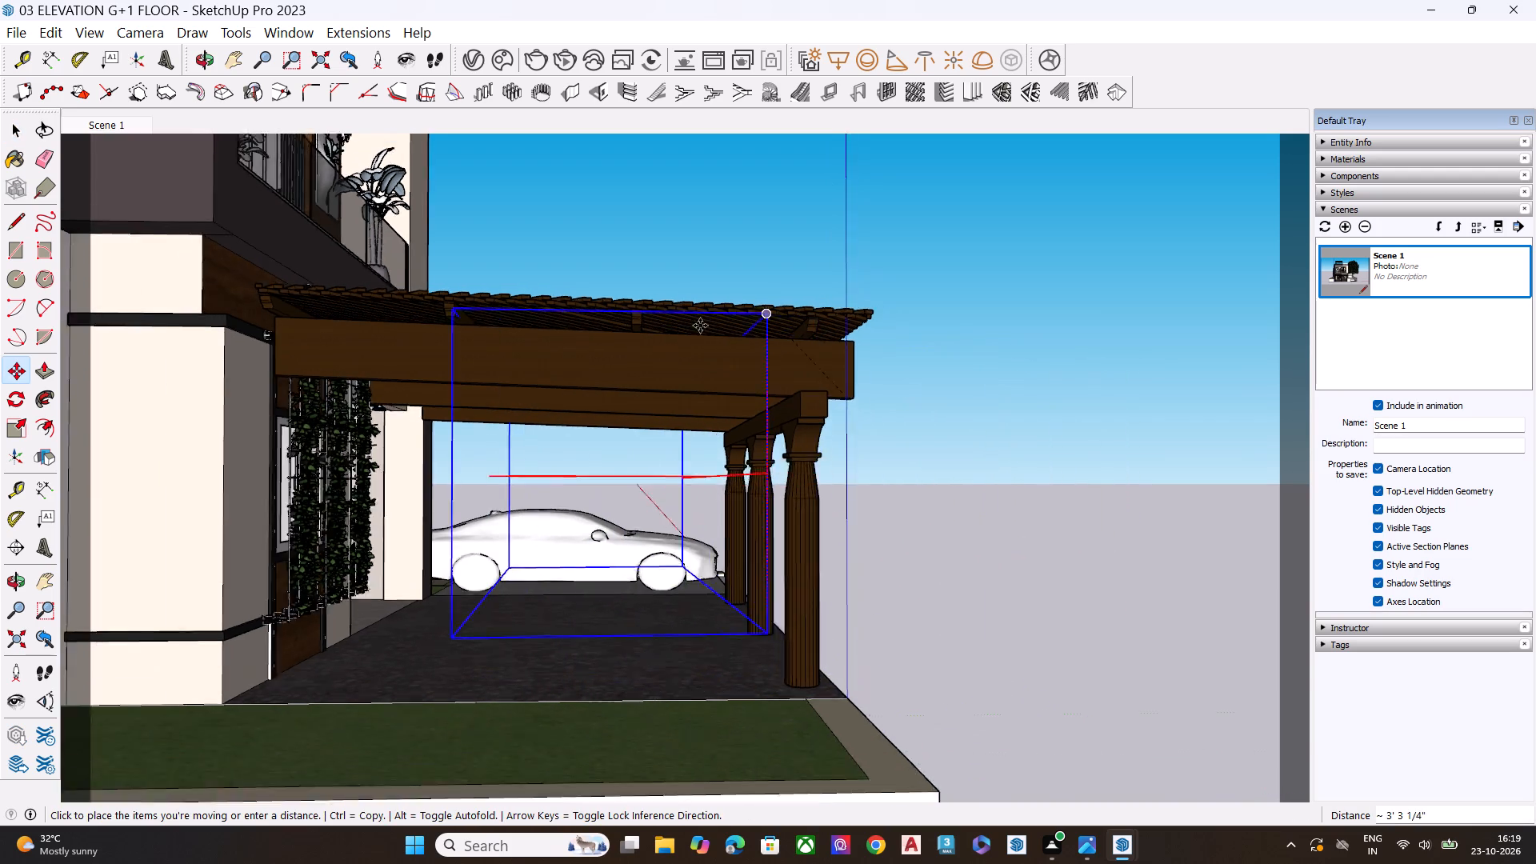
pyautogui.scroll(-4, 700, 326)
pyautogui.moveTo(845, 389); pyautogui.dragTo(691, 508, button='middle')
pyautogui.scroll(-5, 752, 487)
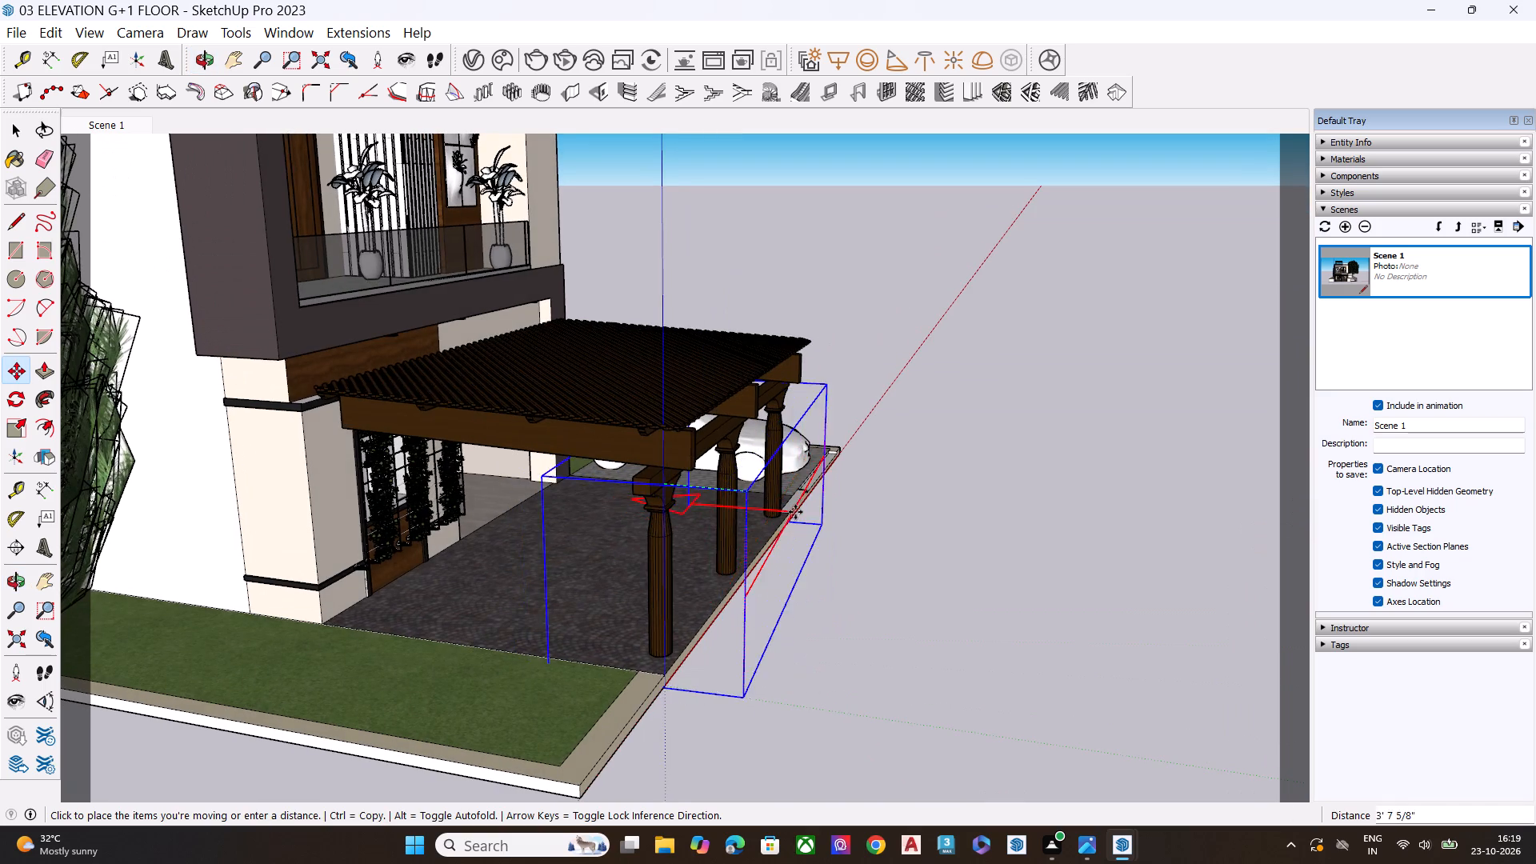
pyautogui.scroll(-4, 795, 512)
pyautogui.scroll(-3, 664, 308)
pyautogui.scroll(1, 671, 353)
pyautogui.scroll(-3, 677, 362)
pyautogui.moveTo(773, 487); pyautogui.dragTo(852, 496, button='middle')
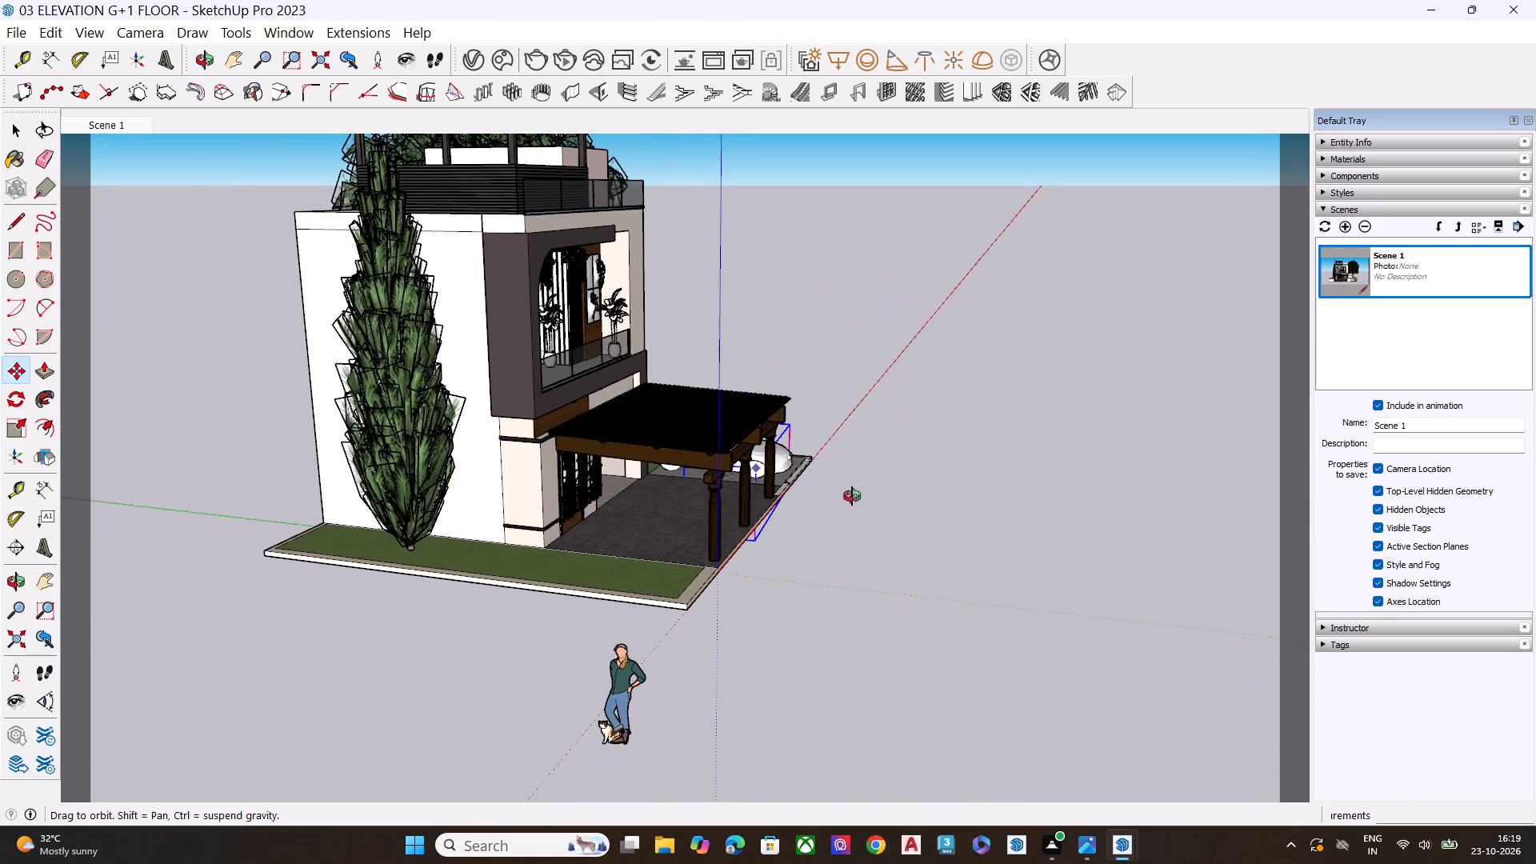
pyautogui.moveTo(852, 496); pyautogui.dragTo(904, 471, button='middle')
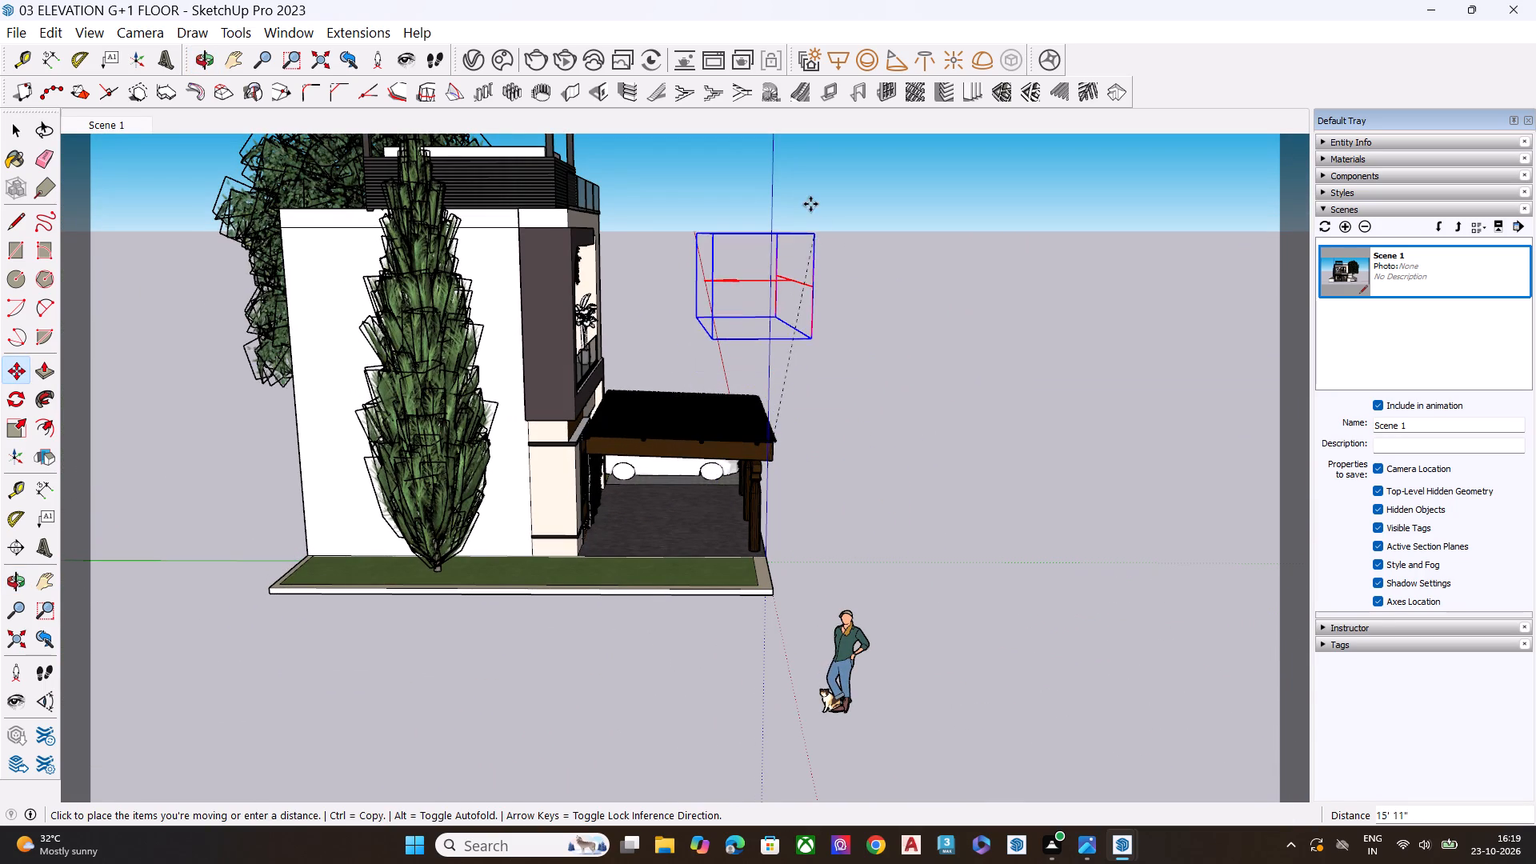
pyautogui.click(772, 187)
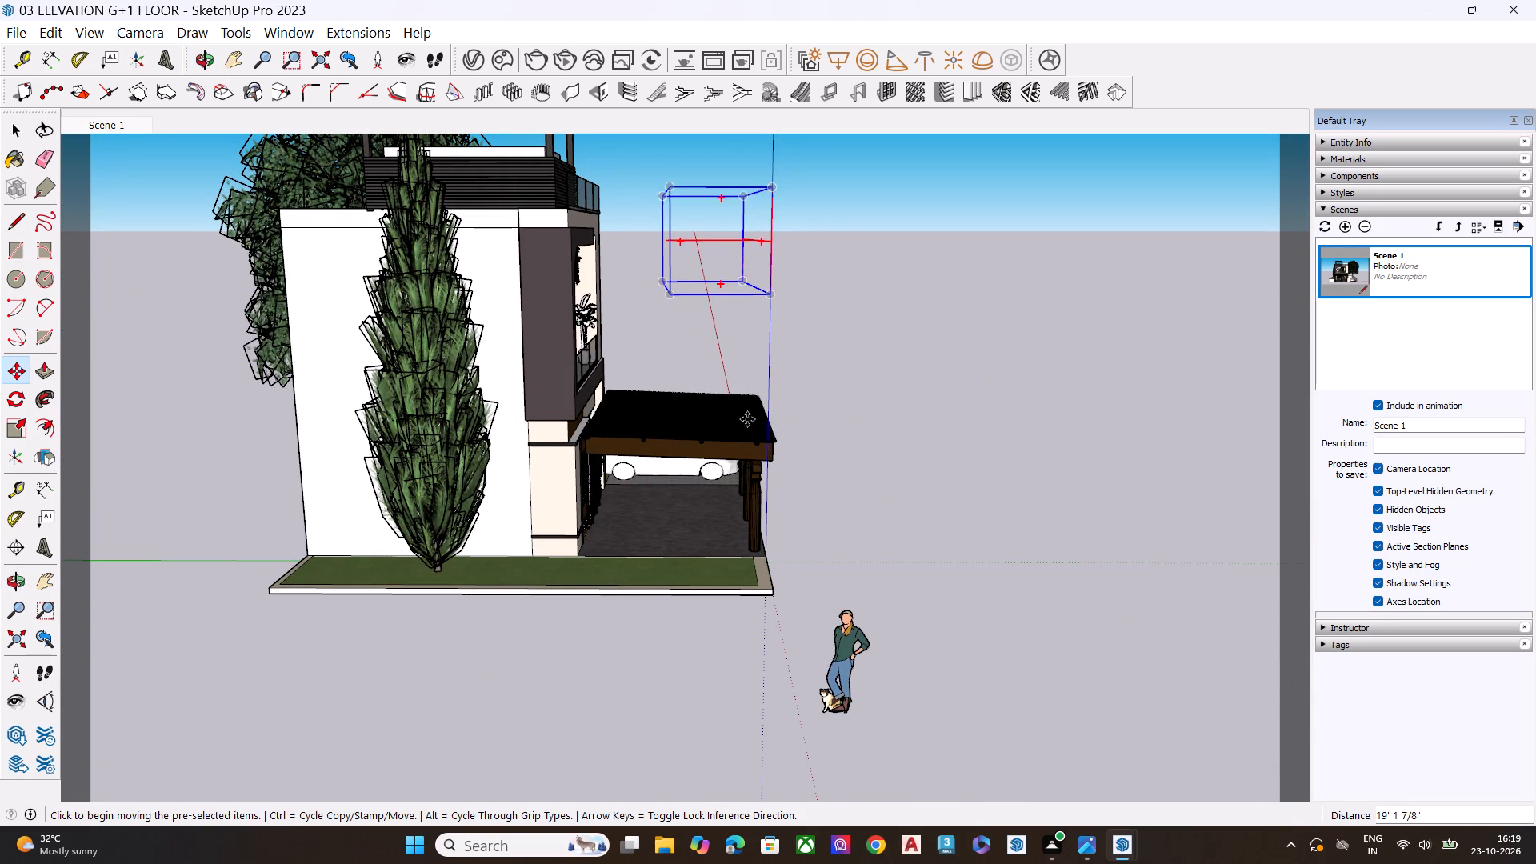
# Rotate the raised group 90° about the red axis so its arrow points down.
pyautogui.moveTo(837, 354); pyautogui.dragTo(798, 438, button='middle')
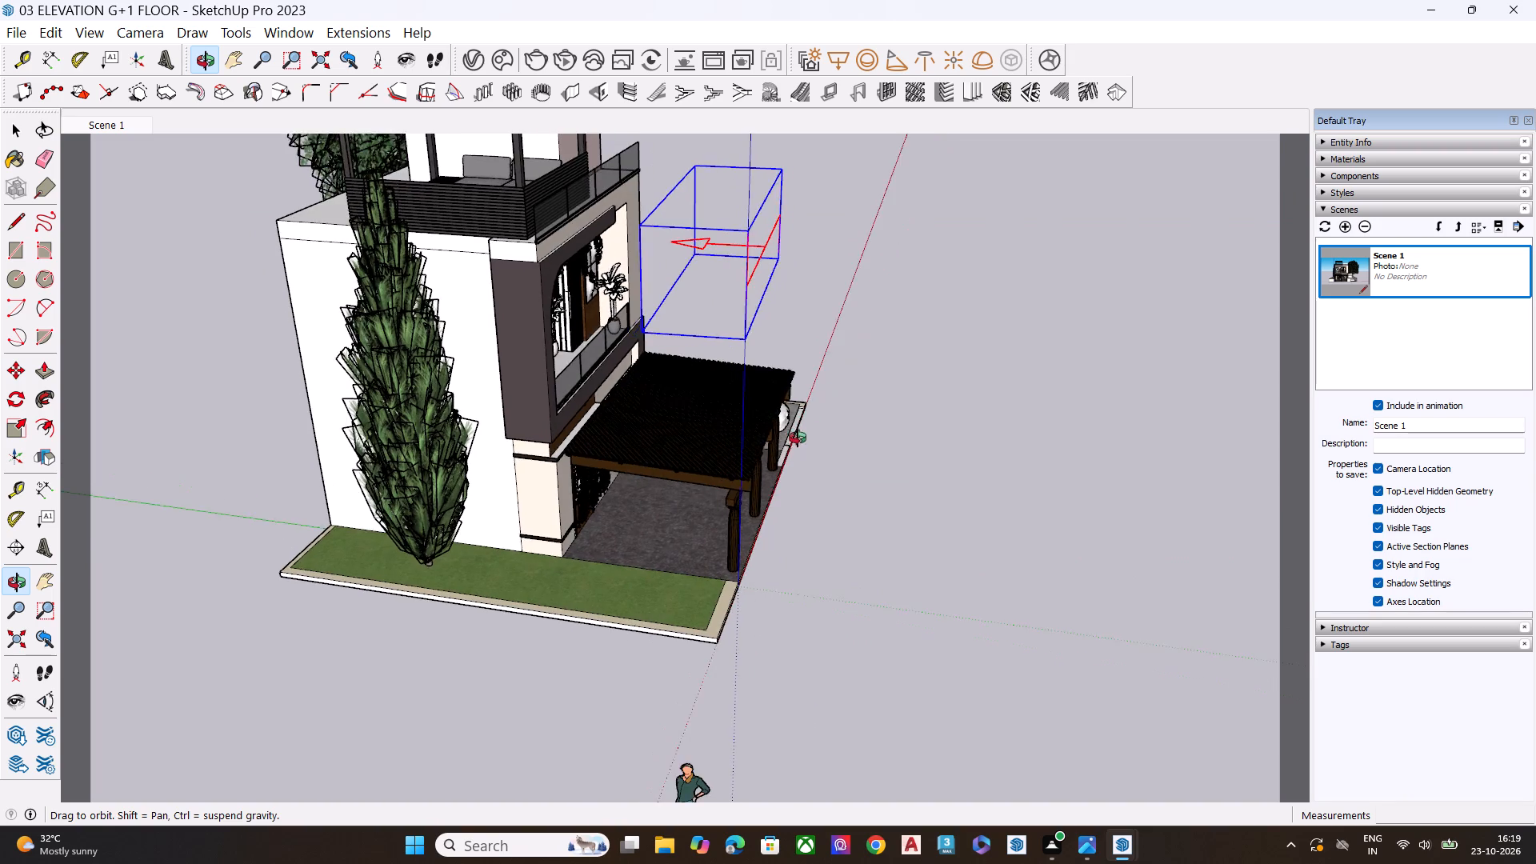
pyautogui.moveTo(798, 438); pyautogui.dragTo(820, 436, button='middle')
pyautogui.press('space')
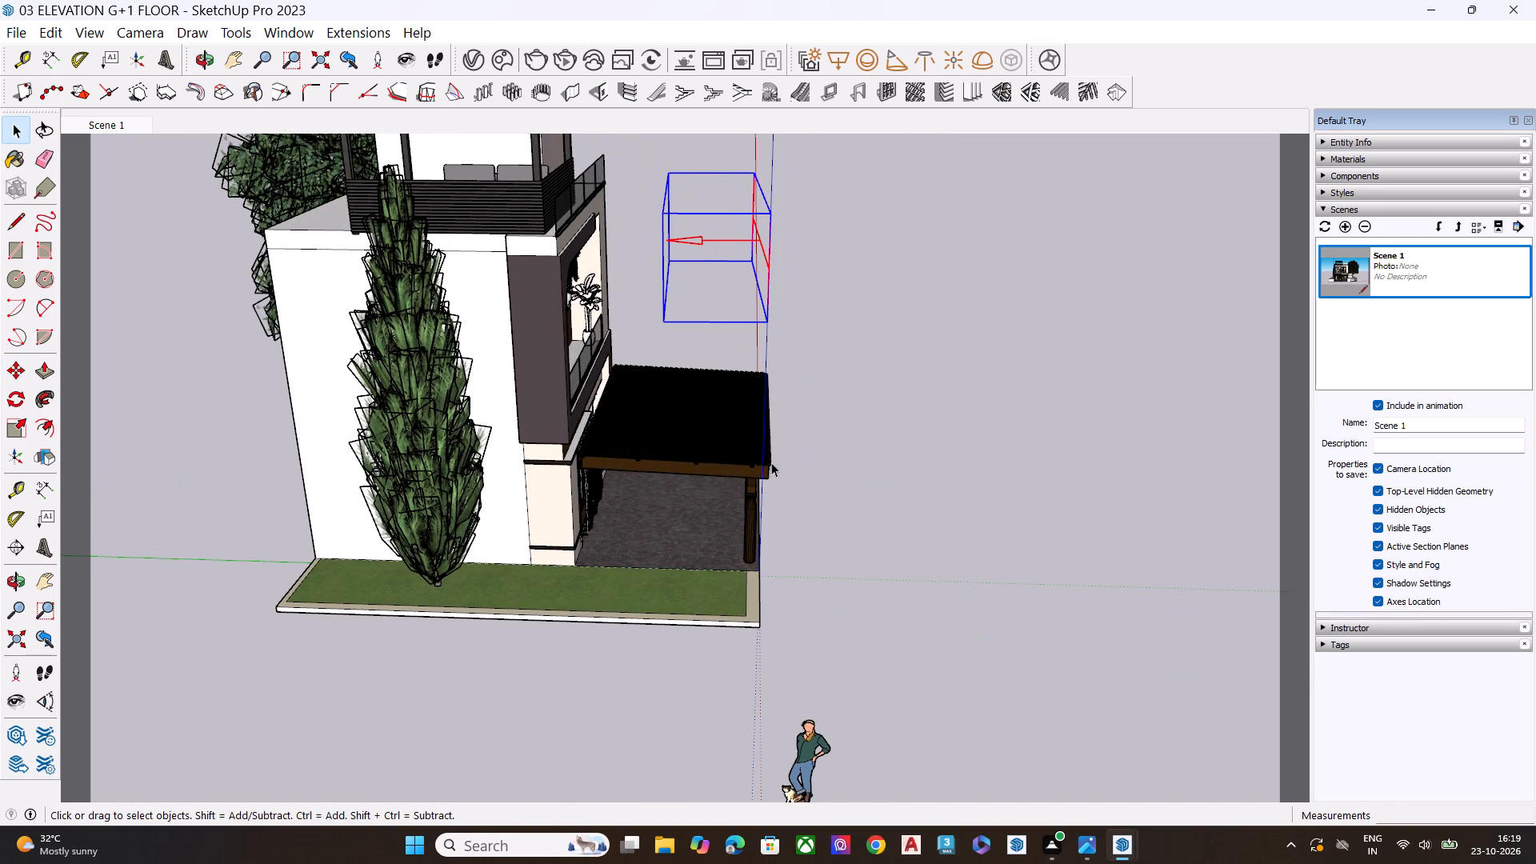
pyautogui.press('q')
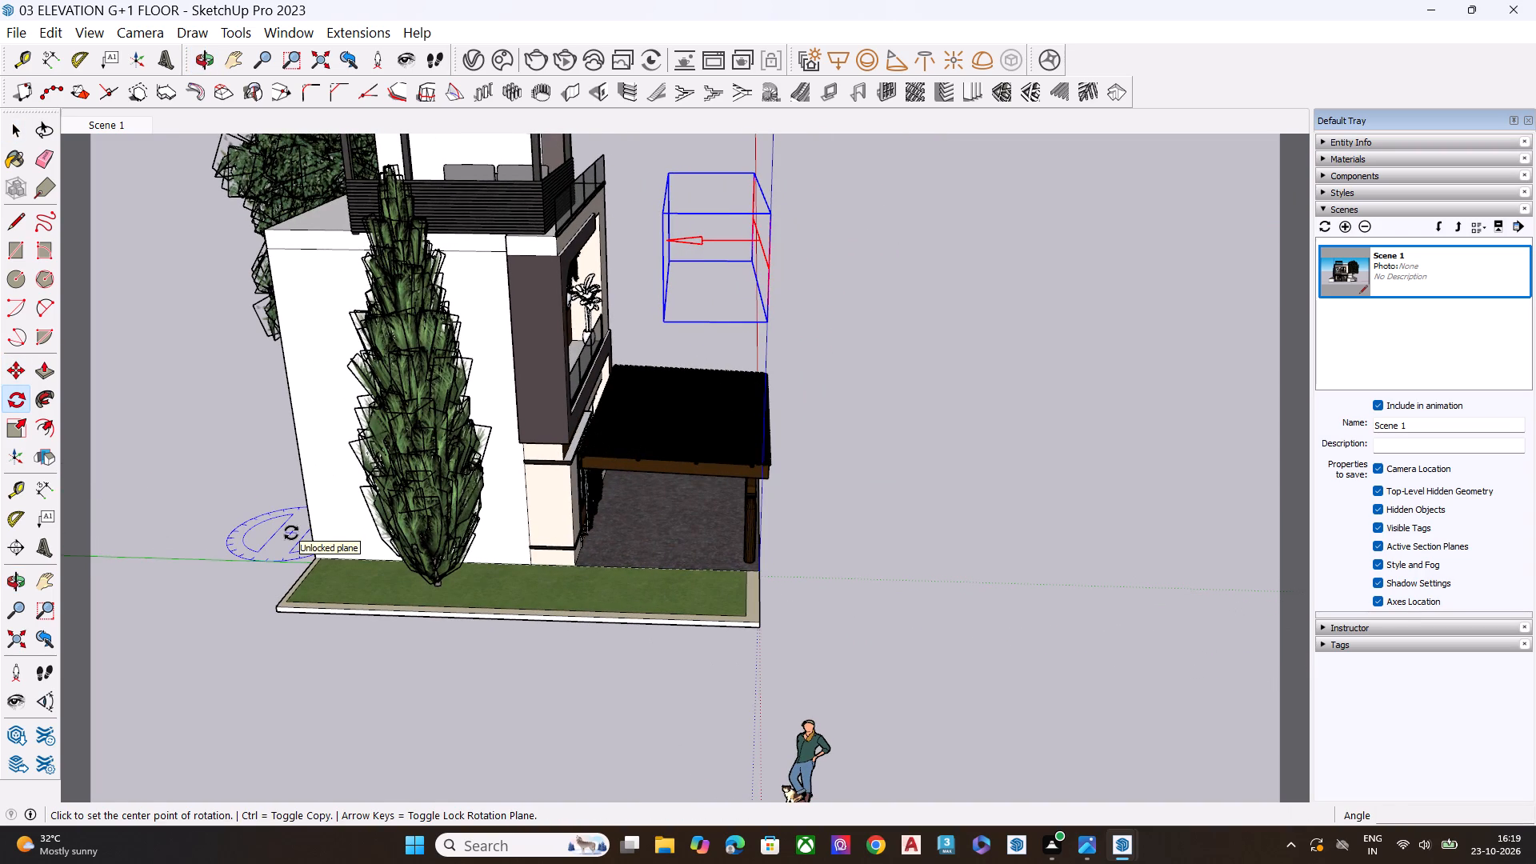
pyautogui.scroll(5, 780, 225)
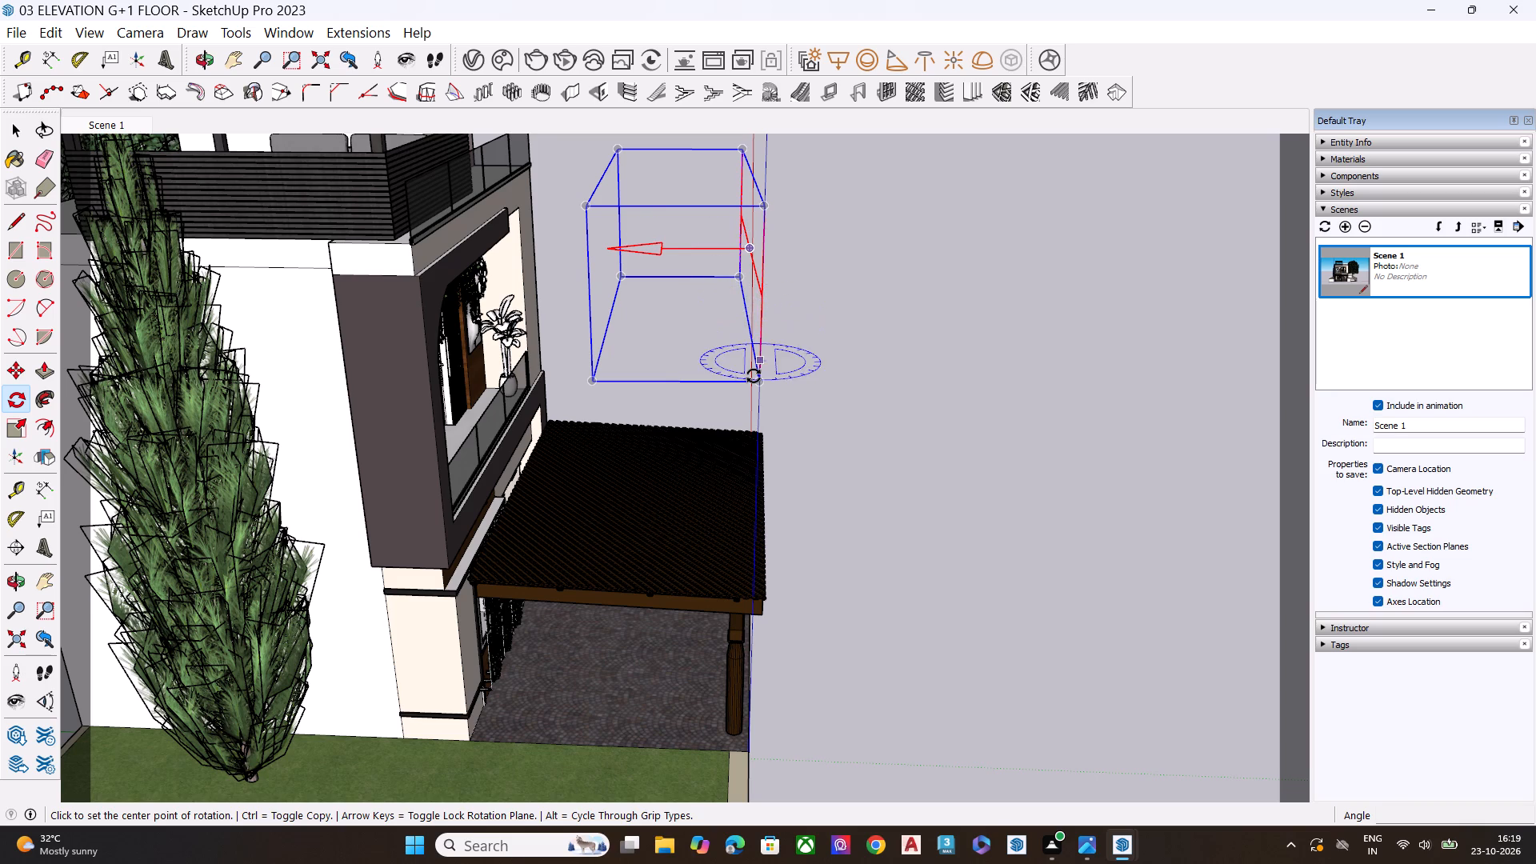
pyautogui.moveTo(754, 376); pyautogui.dragTo(759, 268, button='middle')
pyautogui.scroll(1, 737, 310)
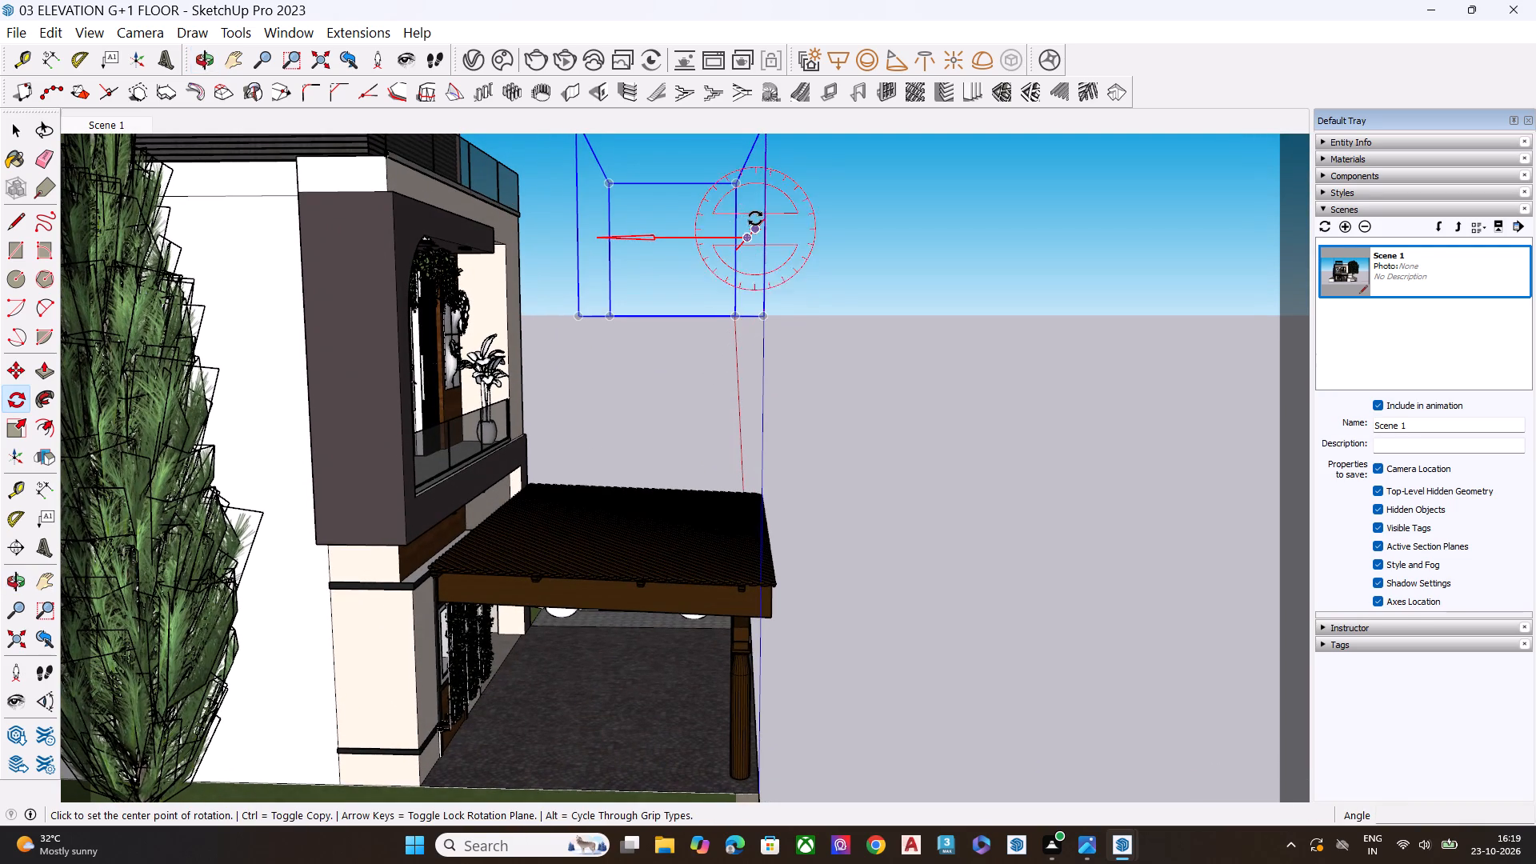
pyautogui.click(755, 218)
pyautogui.click(830, 218)
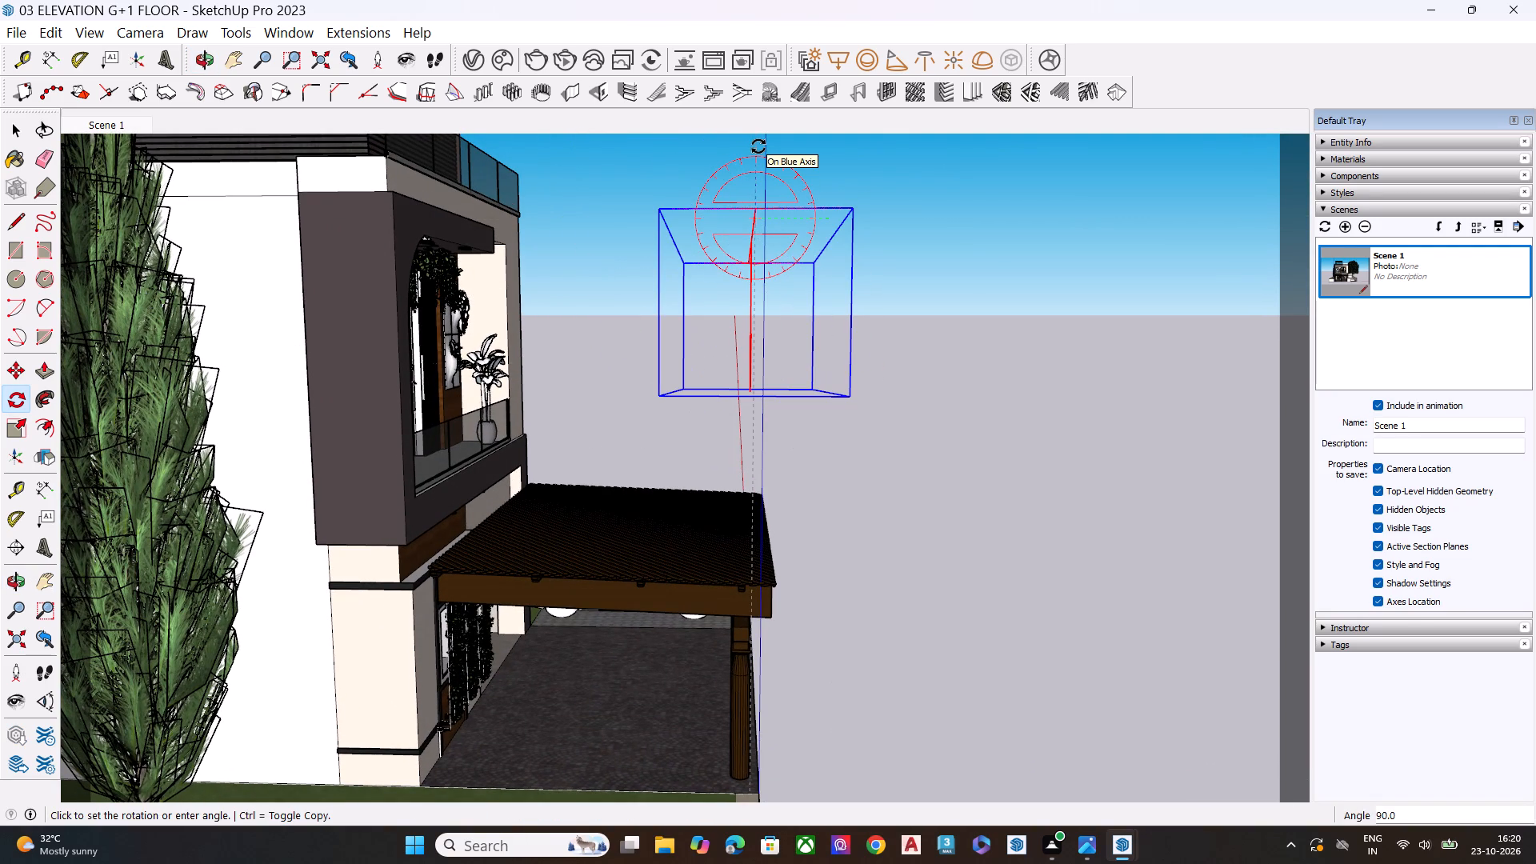
pyautogui.click(758, 146)
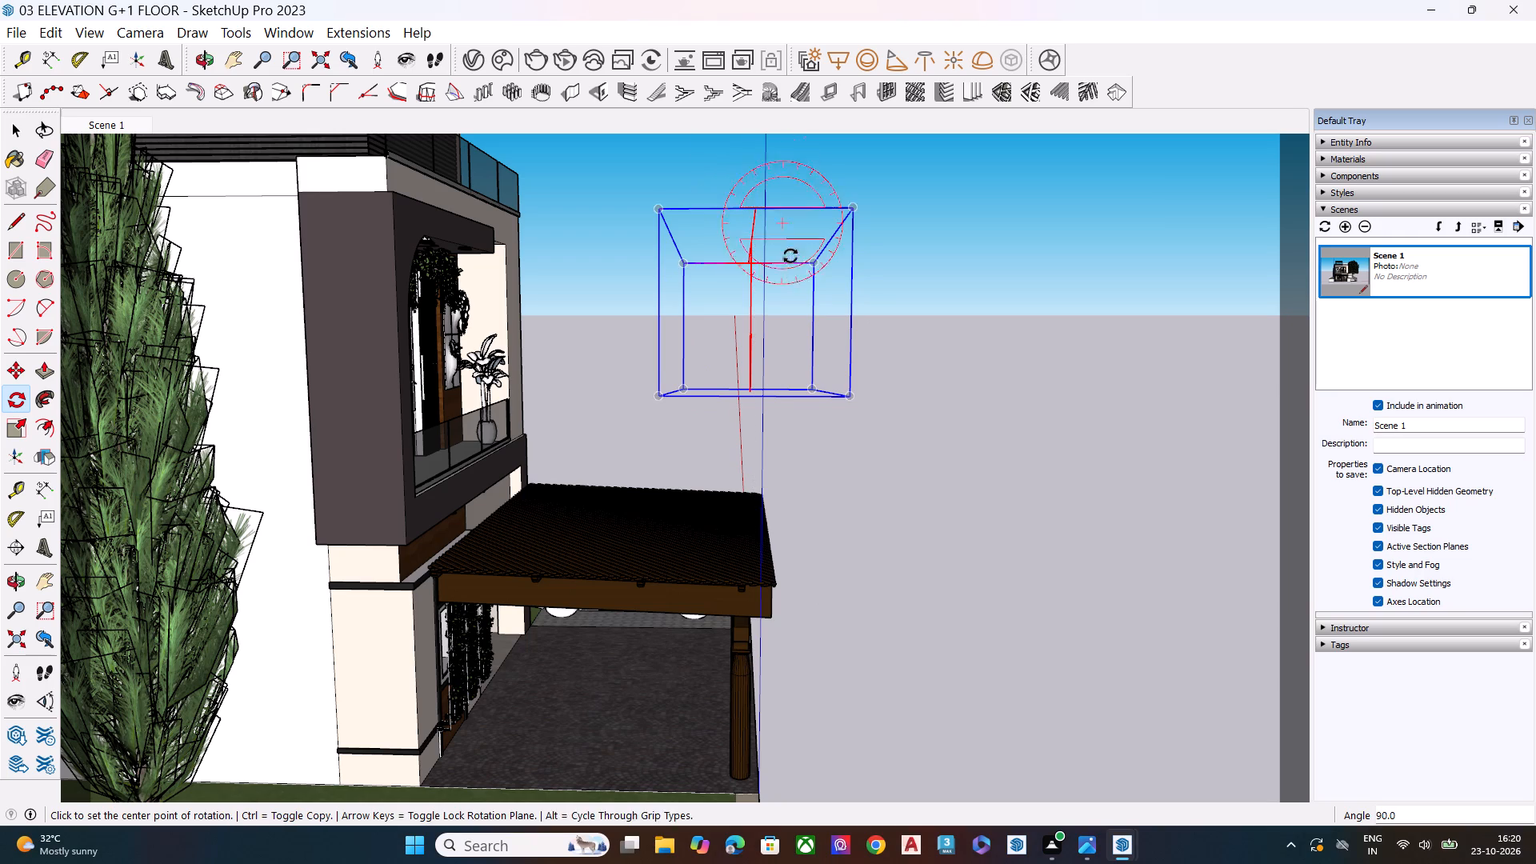
# Stretch the group along the green axis, outward from the house, to a little over 2.1 times its width.
pyautogui.moveTo(830, 478); pyautogui.dragTo(864, 609, button='middle')
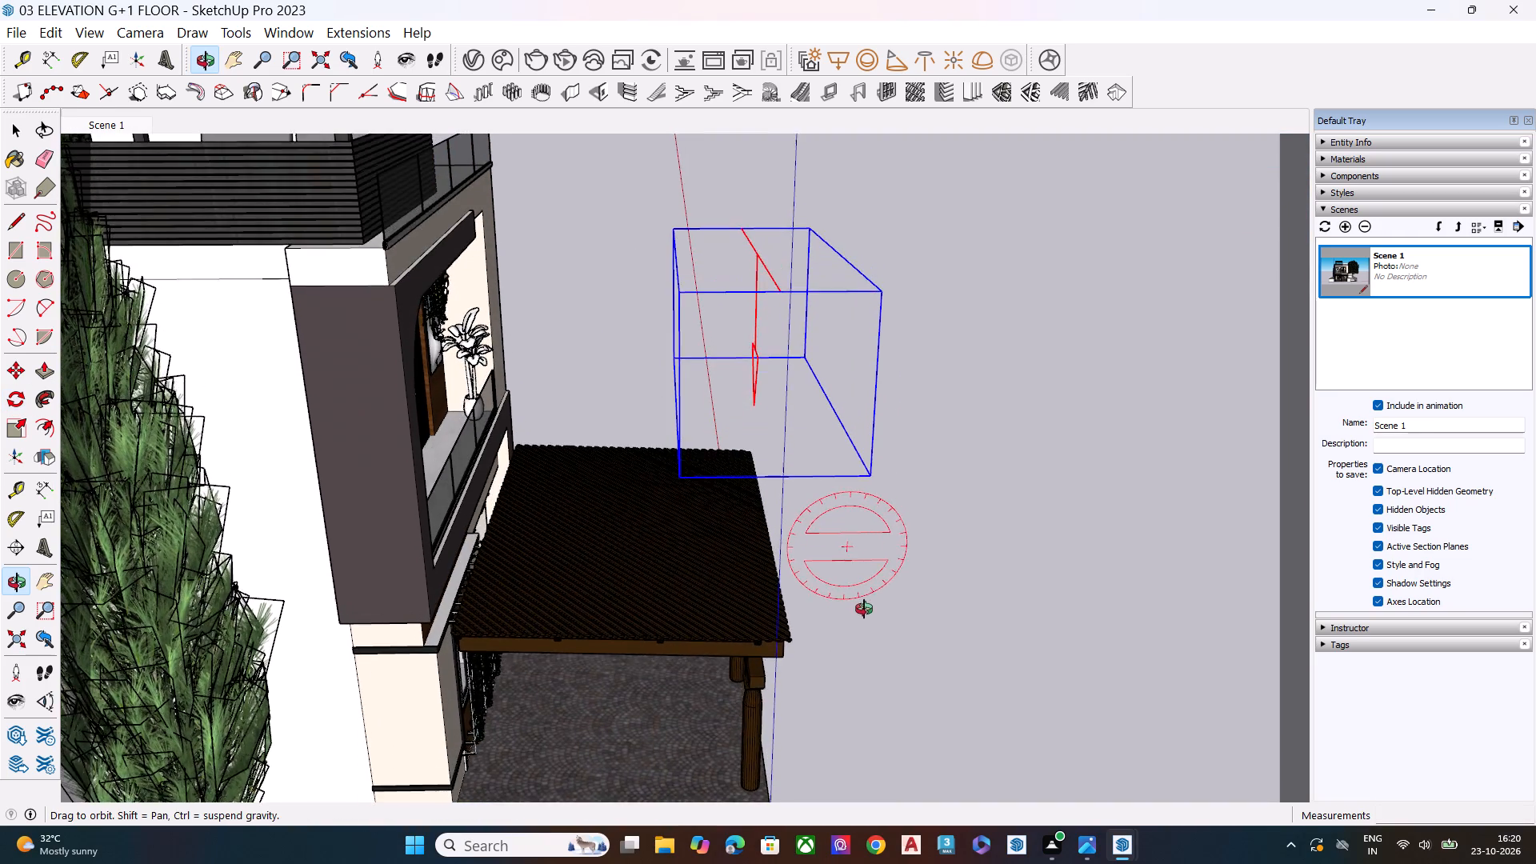
pyautogui.moveTo(864, 609); pyautogui.dragTo(866, 625, button='middle')
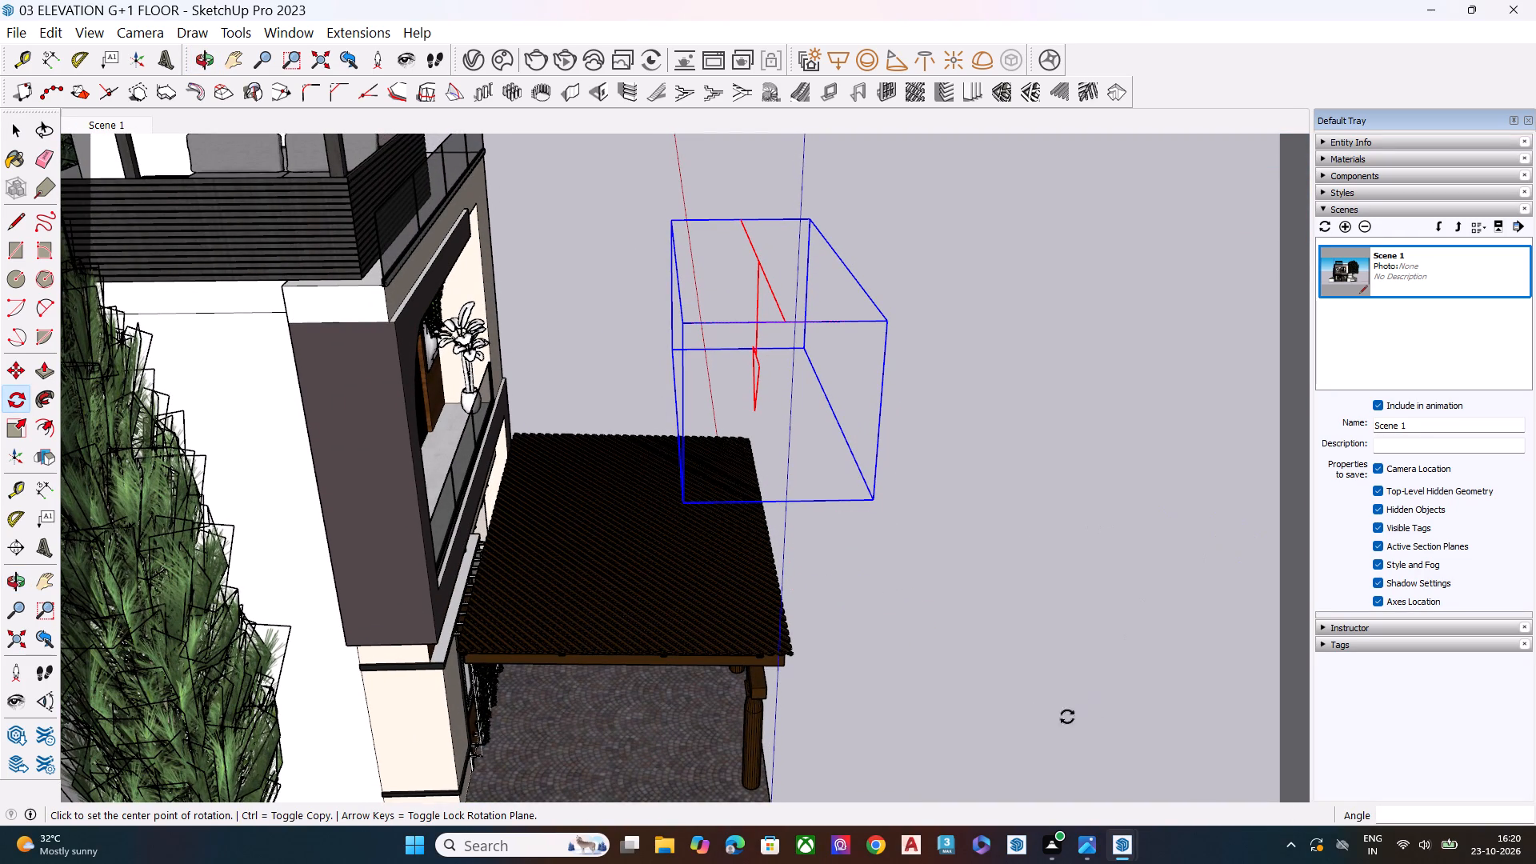
pyautogui.press('s')
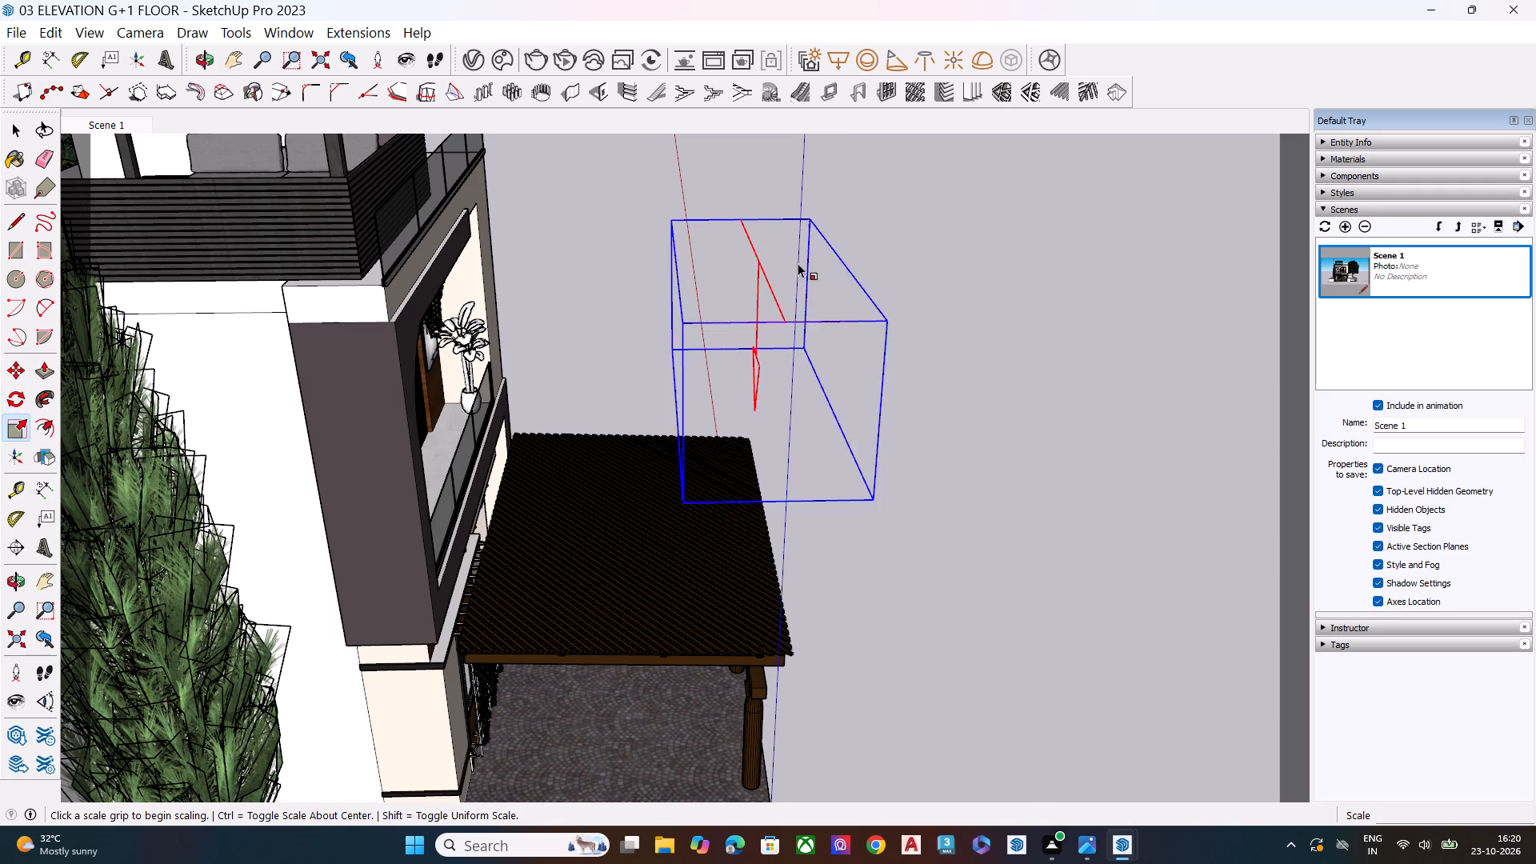
pyautogui.click(840, 341)
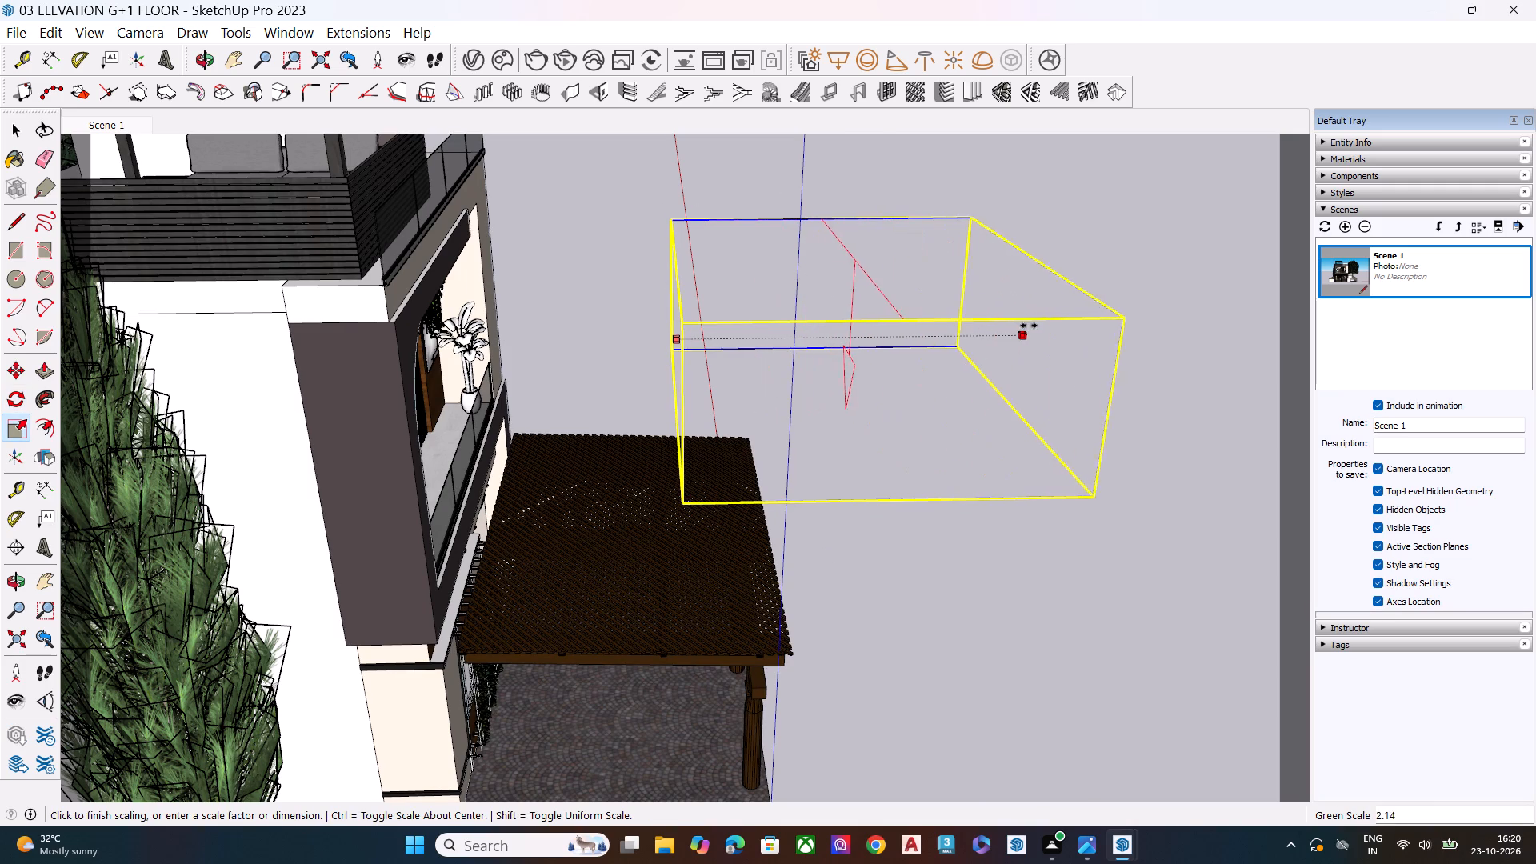
pyautogui.click(1038, 324)
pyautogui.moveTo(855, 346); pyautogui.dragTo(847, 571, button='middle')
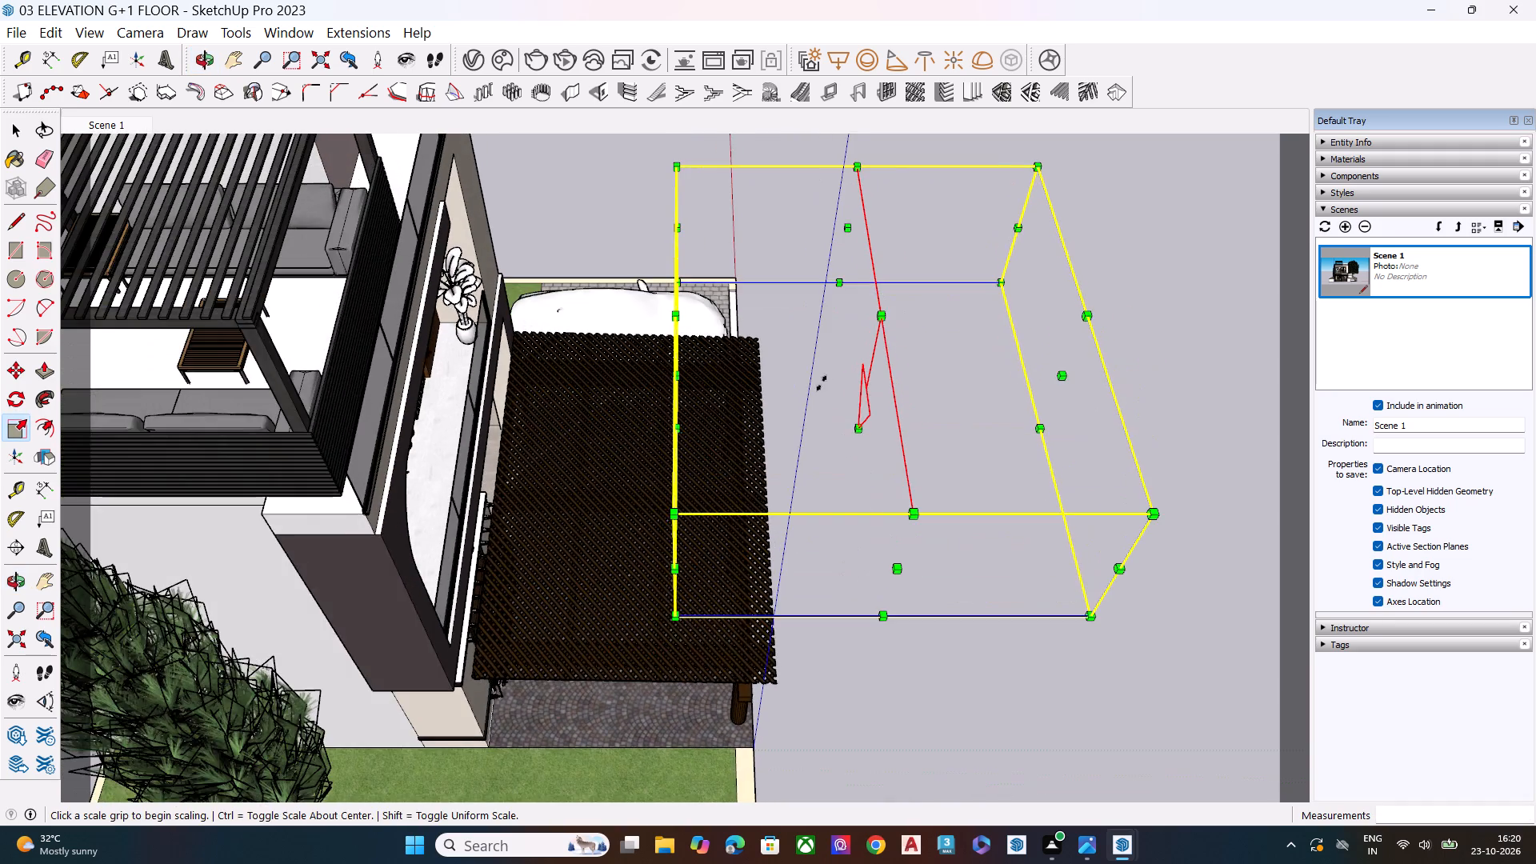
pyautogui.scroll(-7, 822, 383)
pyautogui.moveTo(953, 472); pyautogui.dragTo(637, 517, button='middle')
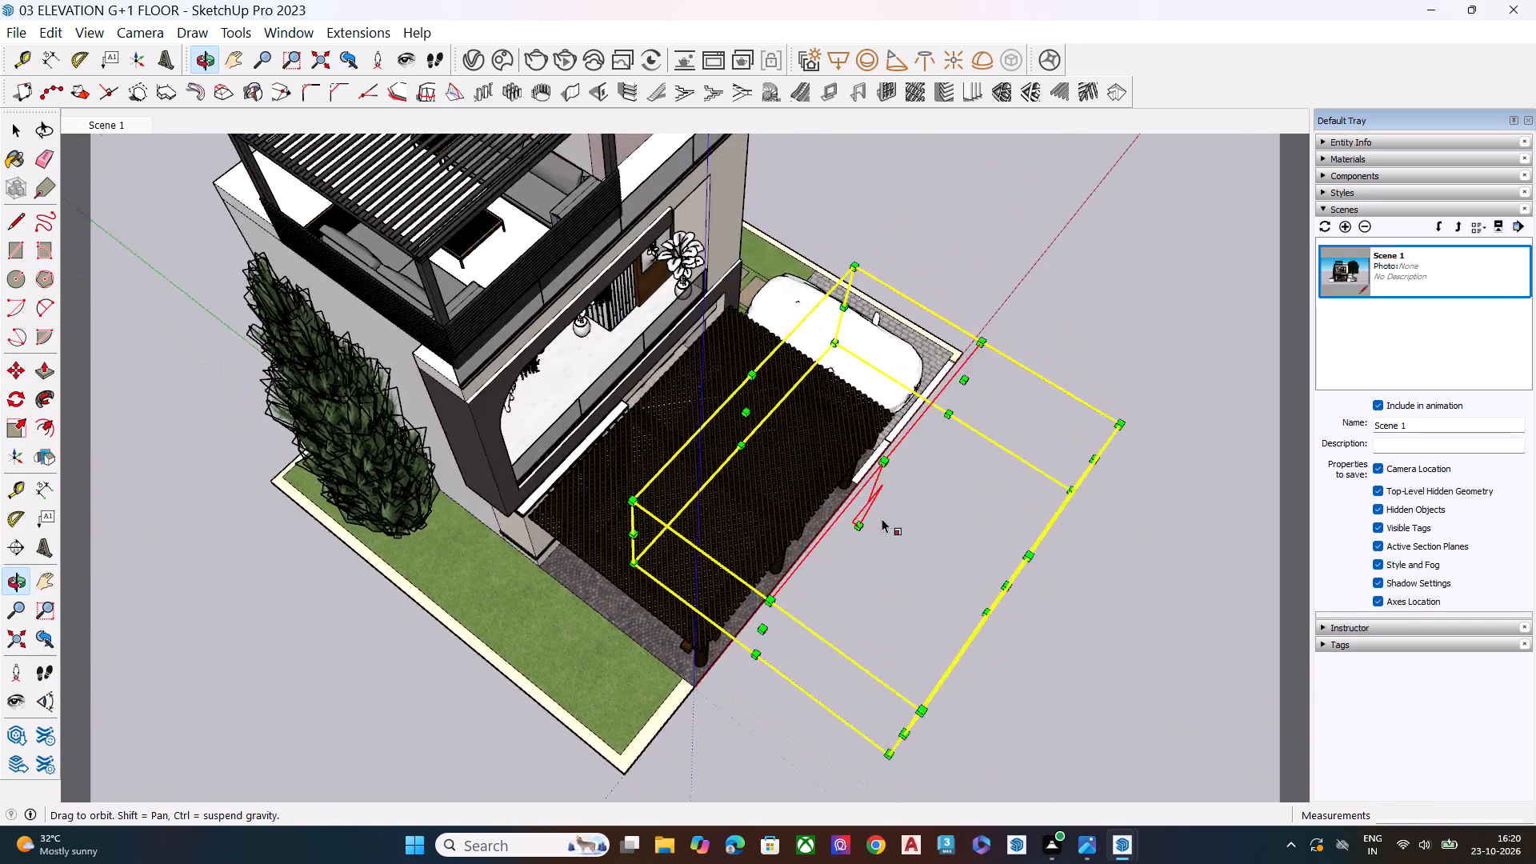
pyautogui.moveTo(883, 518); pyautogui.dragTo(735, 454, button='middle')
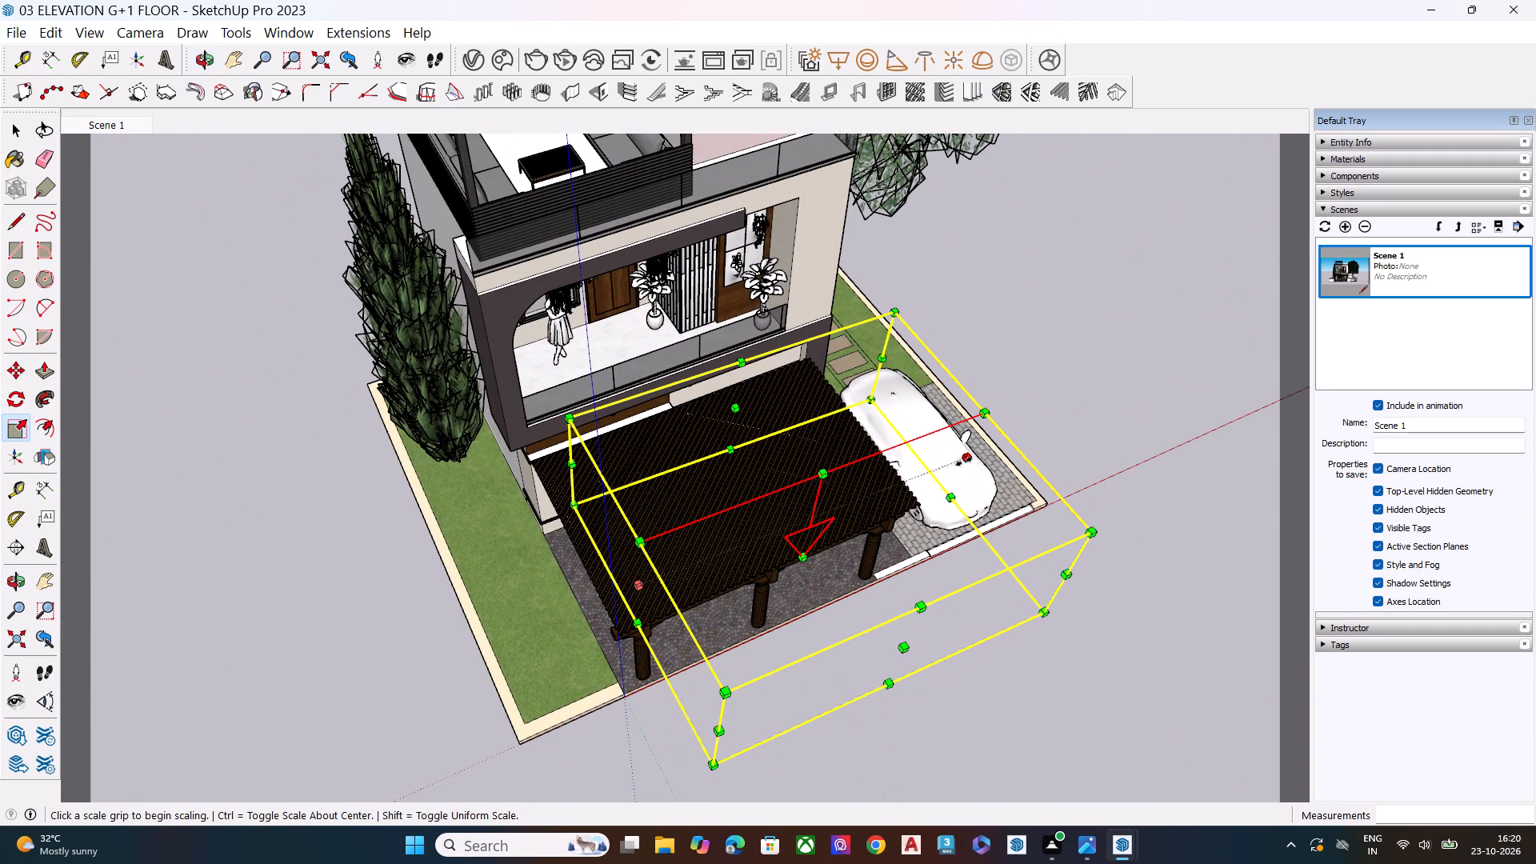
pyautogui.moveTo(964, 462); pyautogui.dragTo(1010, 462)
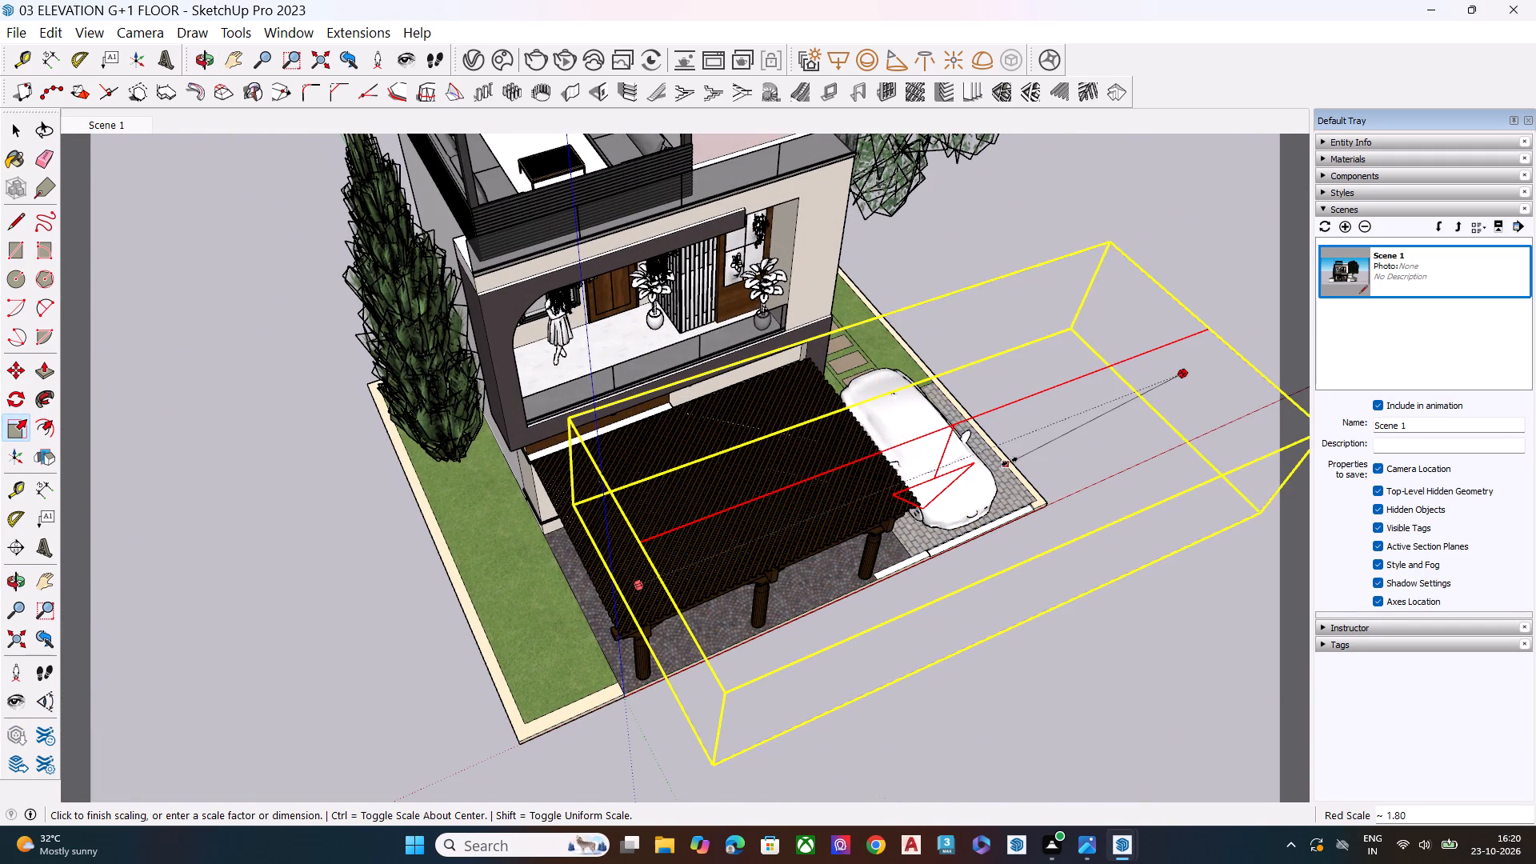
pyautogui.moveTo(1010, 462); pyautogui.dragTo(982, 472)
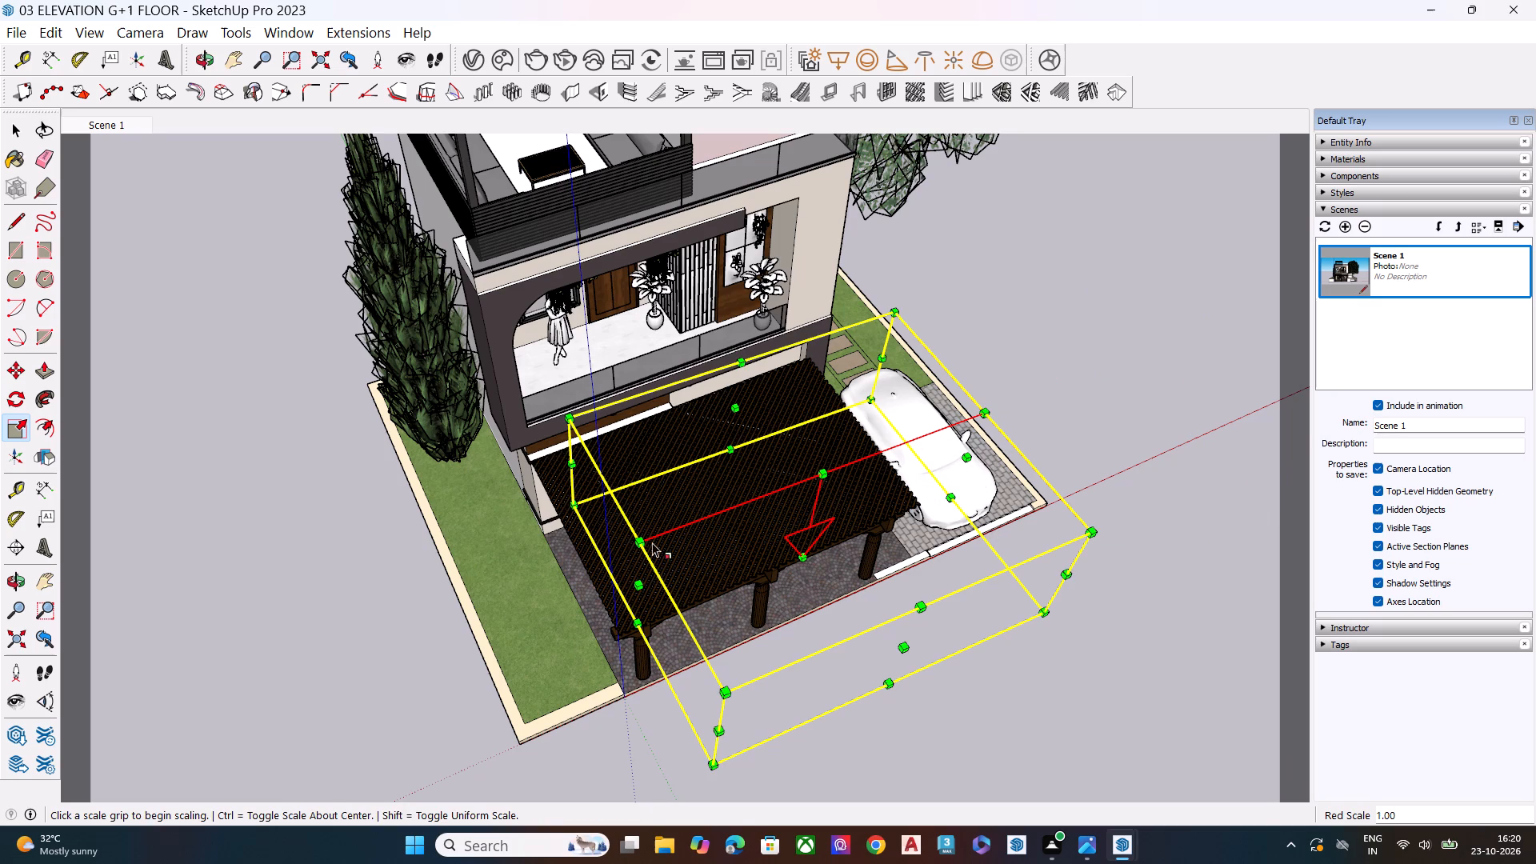
# Stretch the group's front side farther along the green axis by a little over 1.2 times.
pyautogui.moveTo(905, 648); pyautogui.dragTo(945, 714)
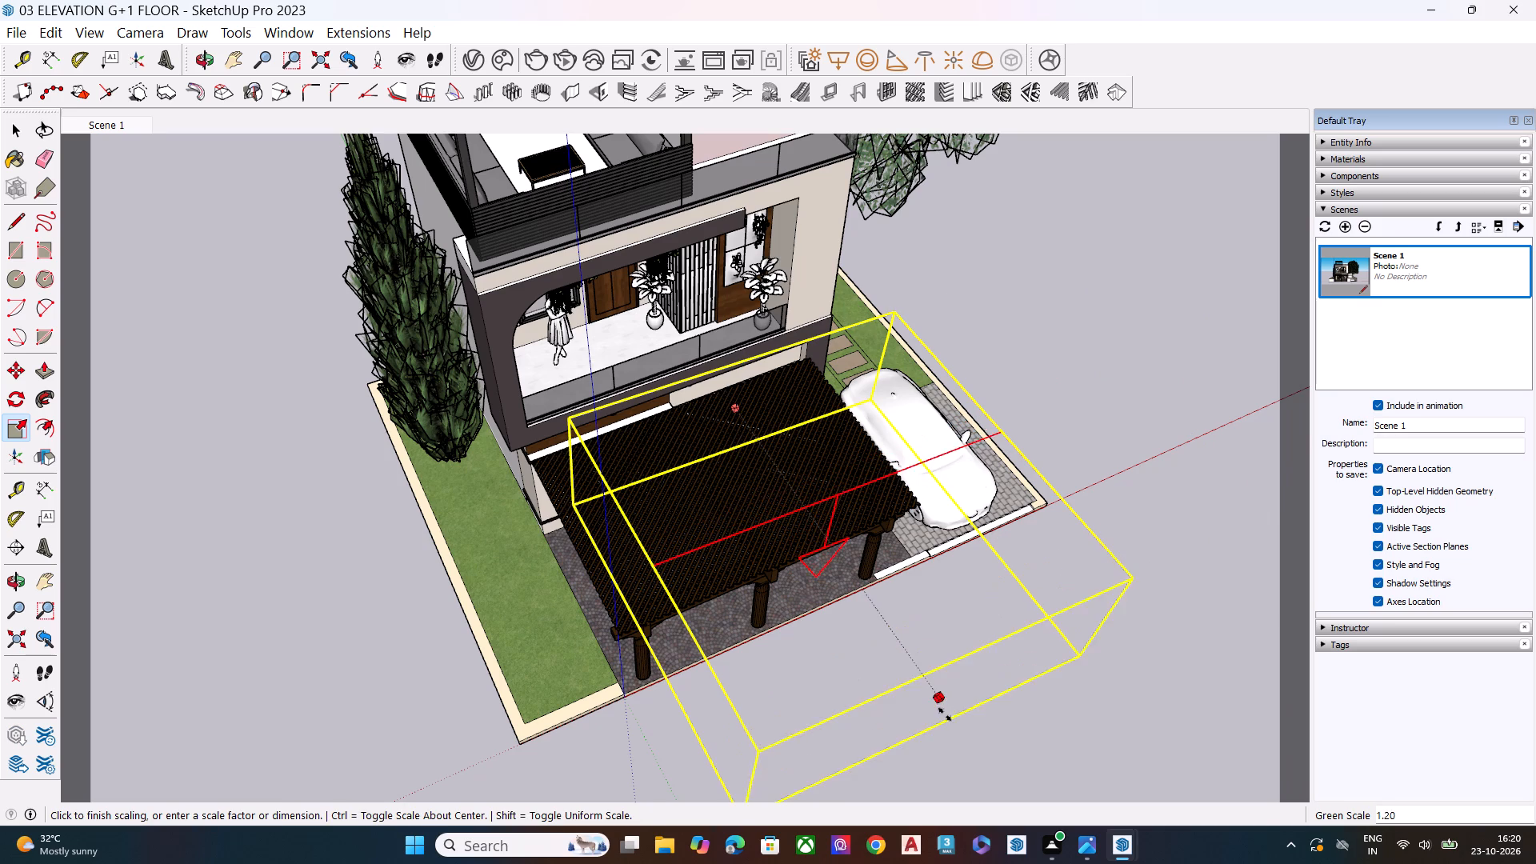
pyautogui.moveTo(945, 714); pyautogui.dragTo(958, 732)
# Move the enlarged arrow-marked group upward, clear of the terrace roof, by about 28' 7".
pyautogui.scroll(-5, 925, 597)
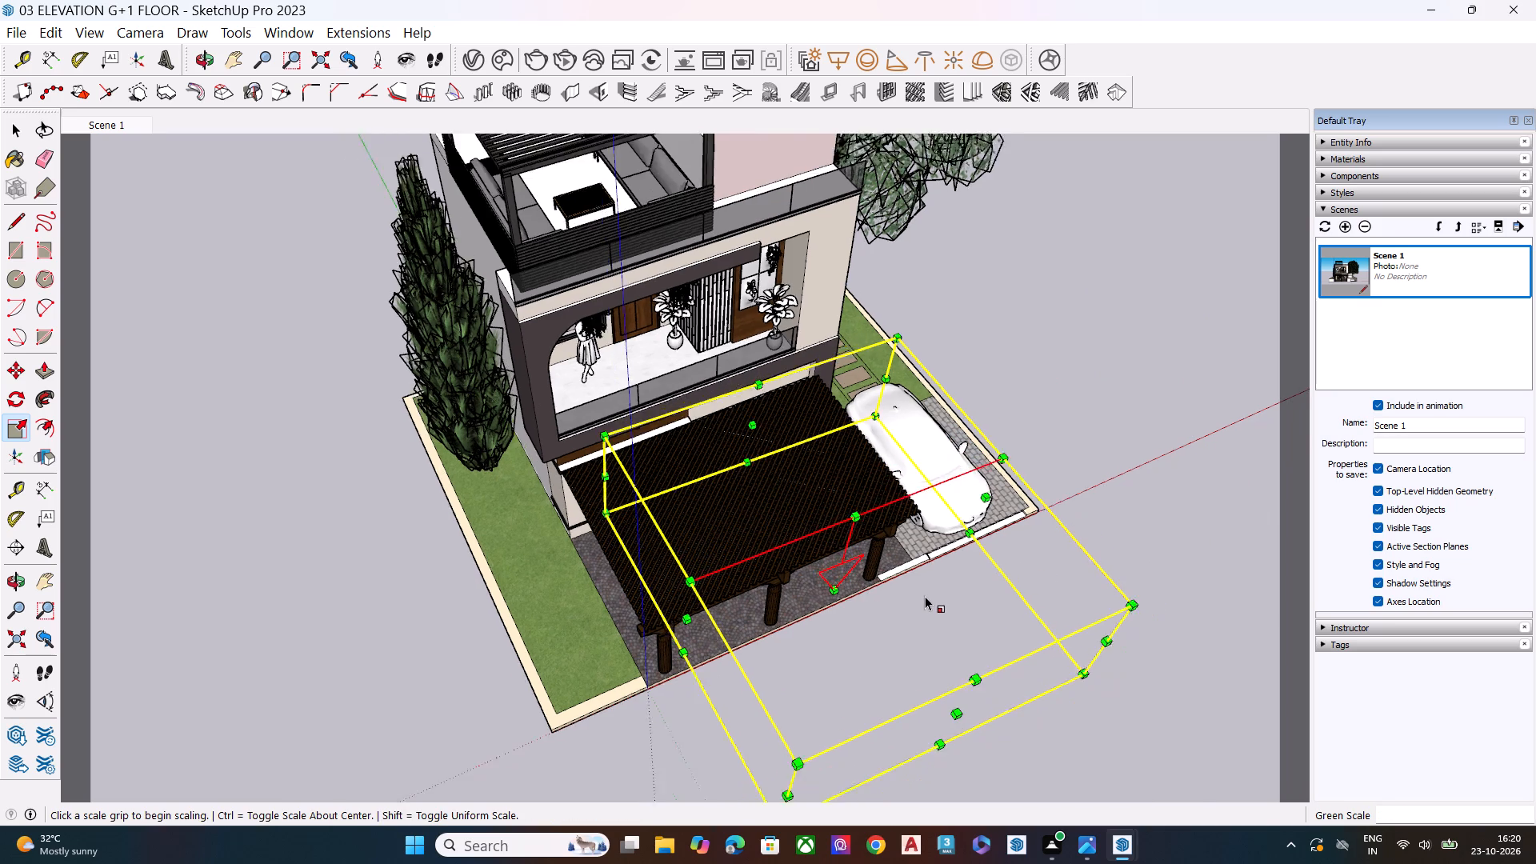
pyautogui.scroll(-14, 925, 596)
pyautogui.press('m')
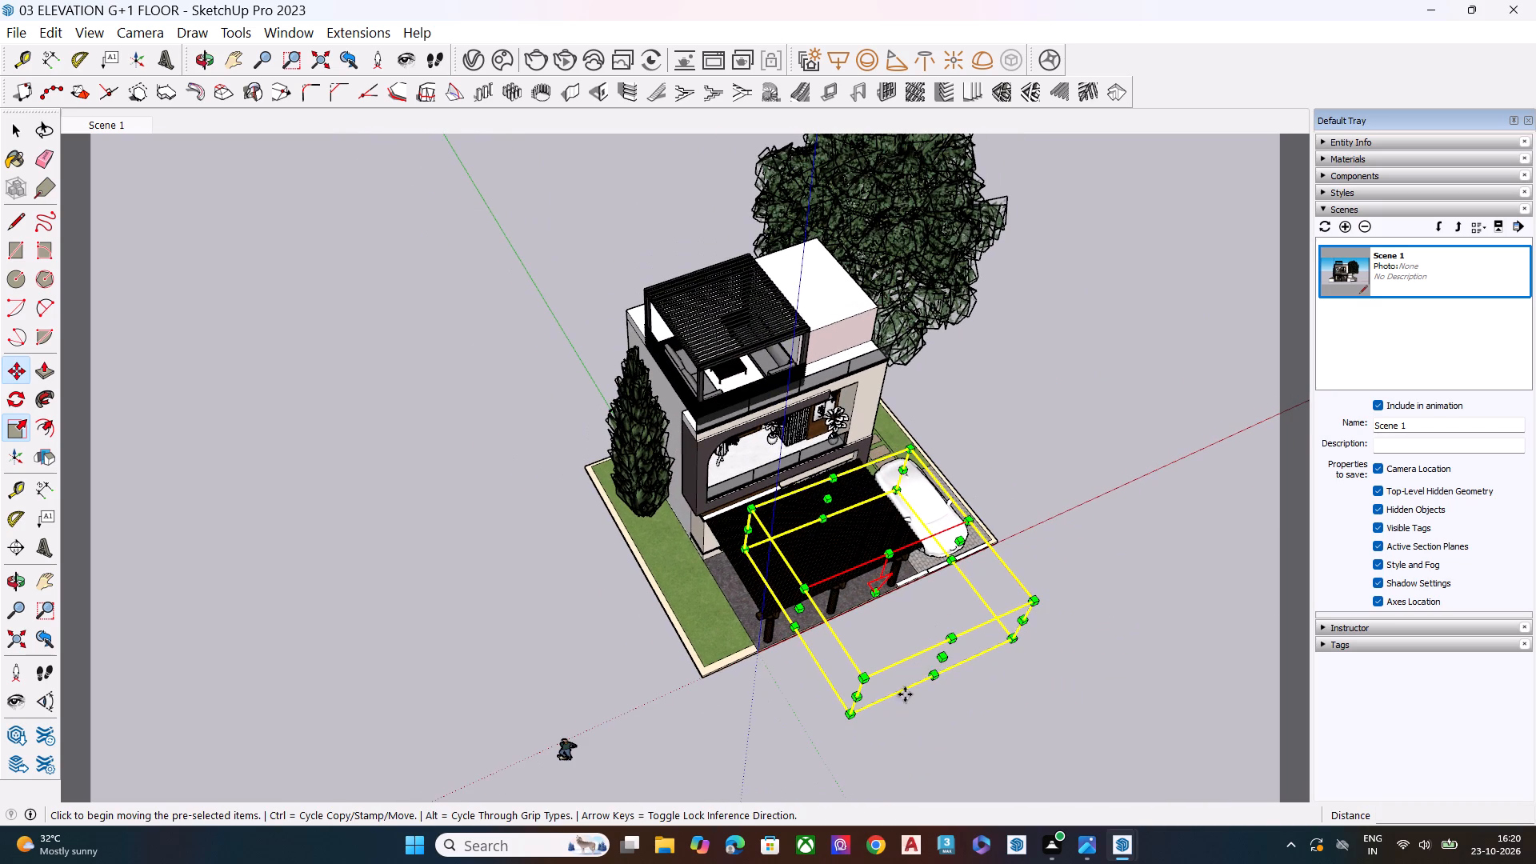
pyautogui.click(856, 717)
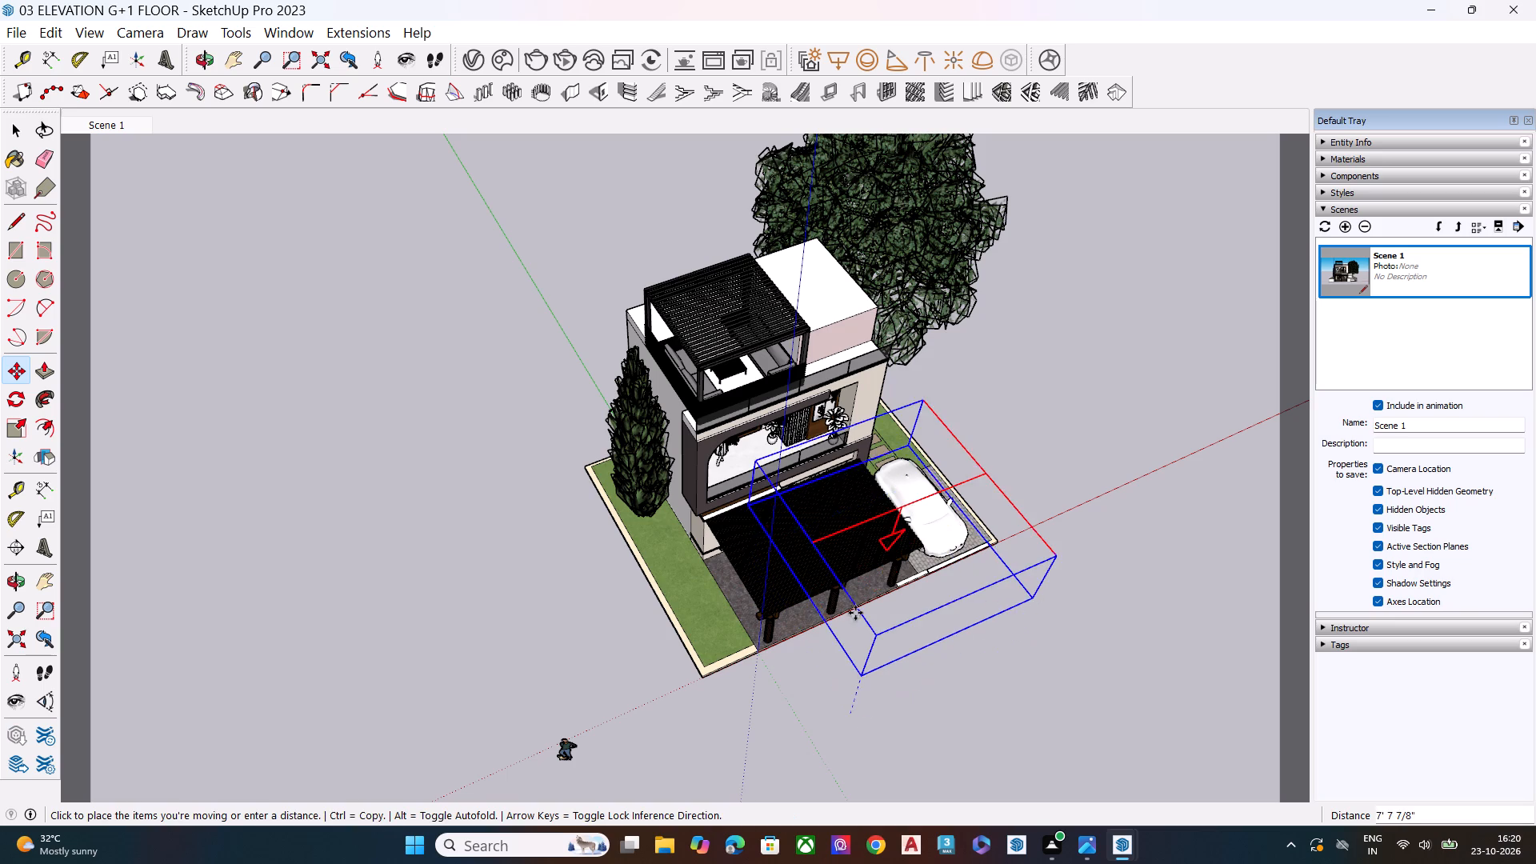
pyautogui.scroll(3, 795, 421)
pyautogui.moveTo(922, 642); pyautogui.dragTo(846, 353, button='middle')
pyautogui.scroll(1, 870, 546)
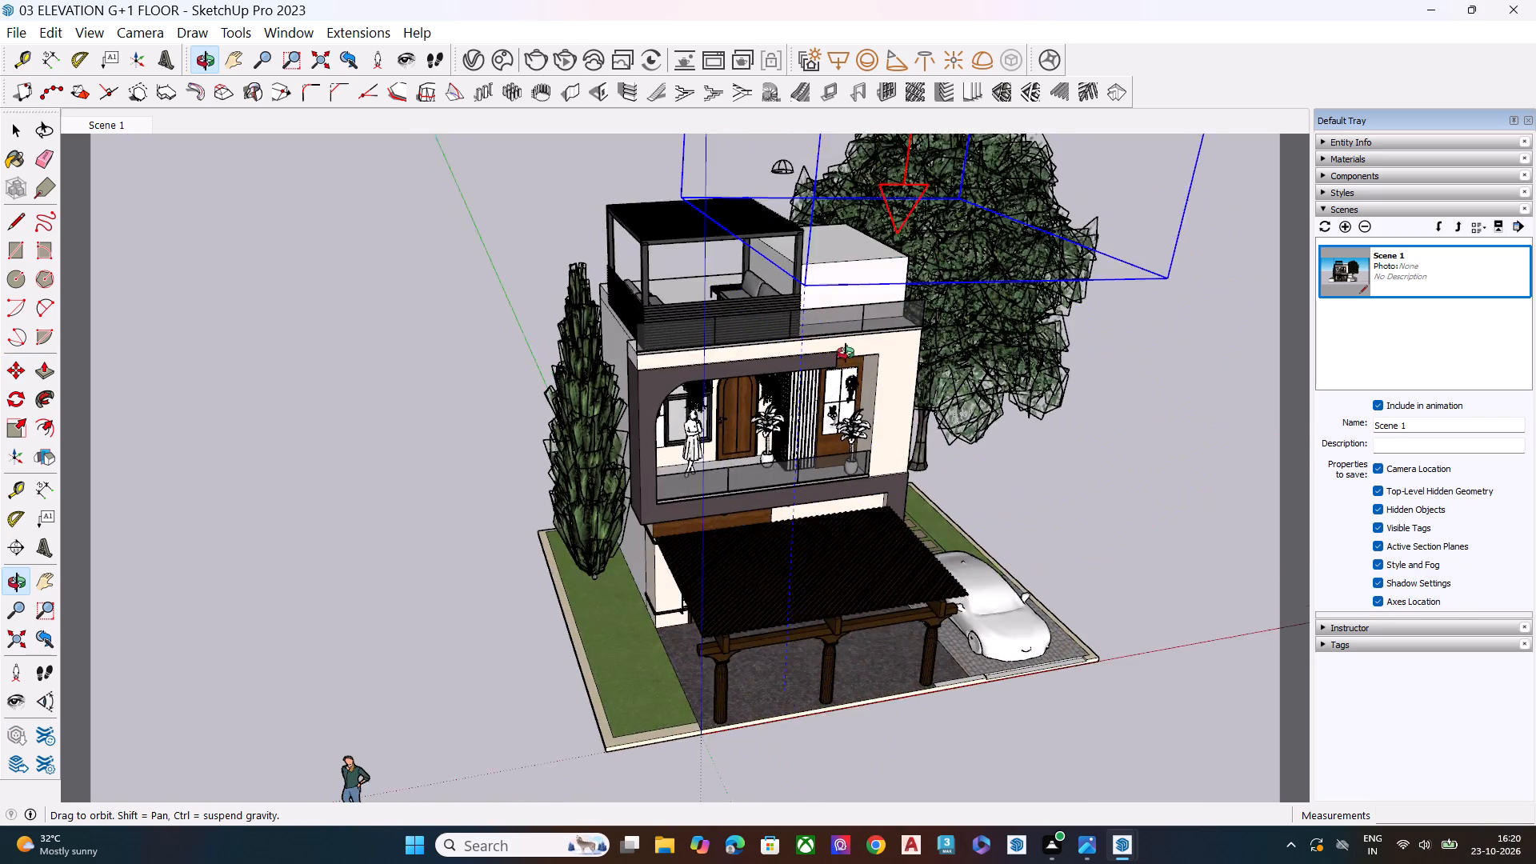
pyautogui.moveTo(846, 353); pyautogui.dragTo(849, 349, button='middle')
pyautogui.scroll(-2, 930, 392)
pyautogui.scroll(1, 945, 406)
pyautogui.scroll(-1, 958, 415)
pyautogui.scroll(1, 958, 415)
pyautogui.scroll(-4, 967, 423)
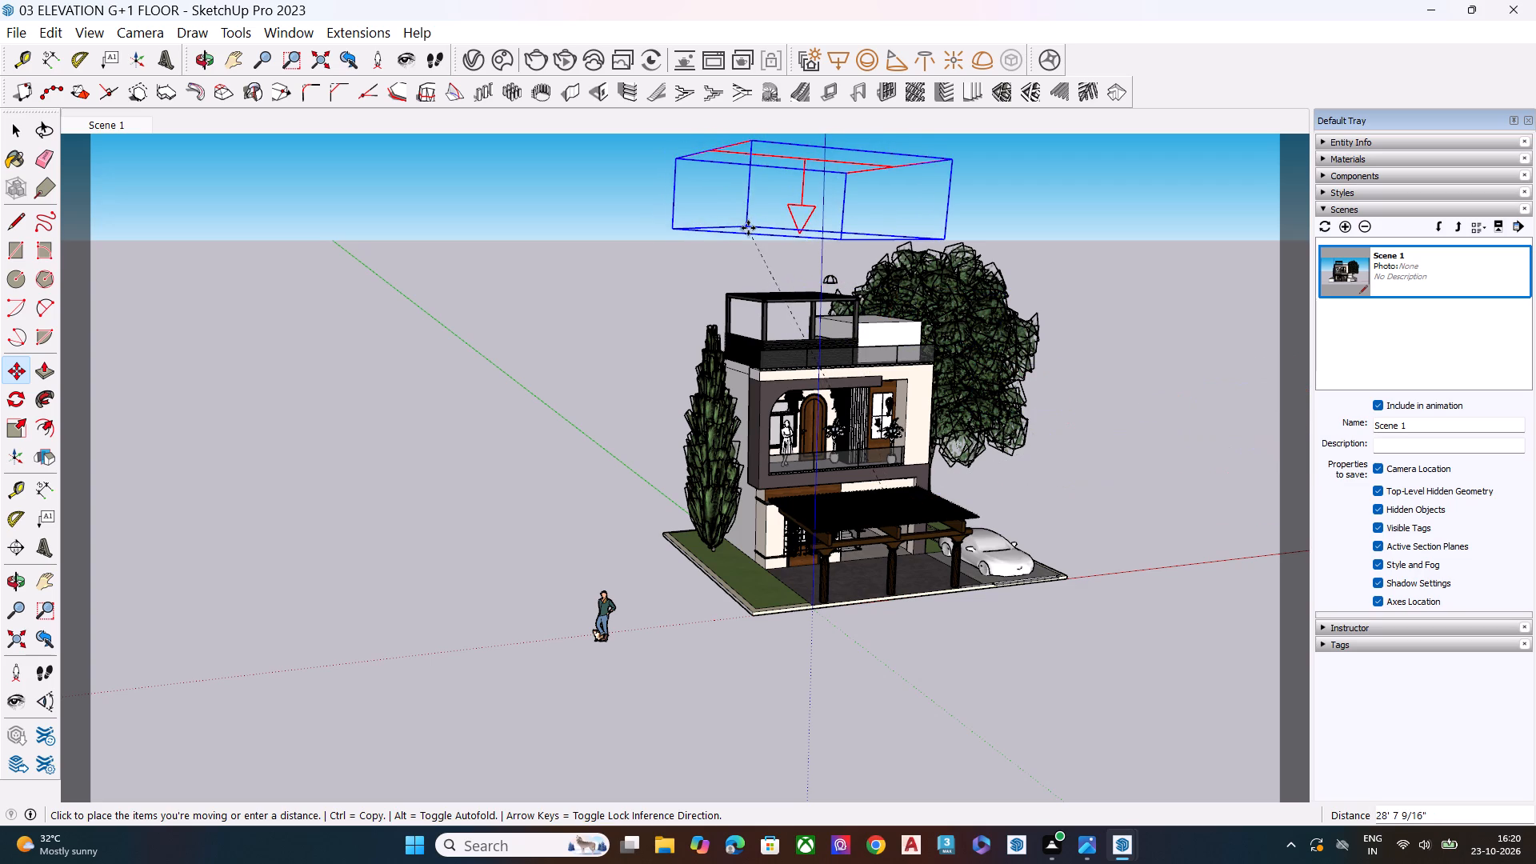
pyautogui.click(755, 232)
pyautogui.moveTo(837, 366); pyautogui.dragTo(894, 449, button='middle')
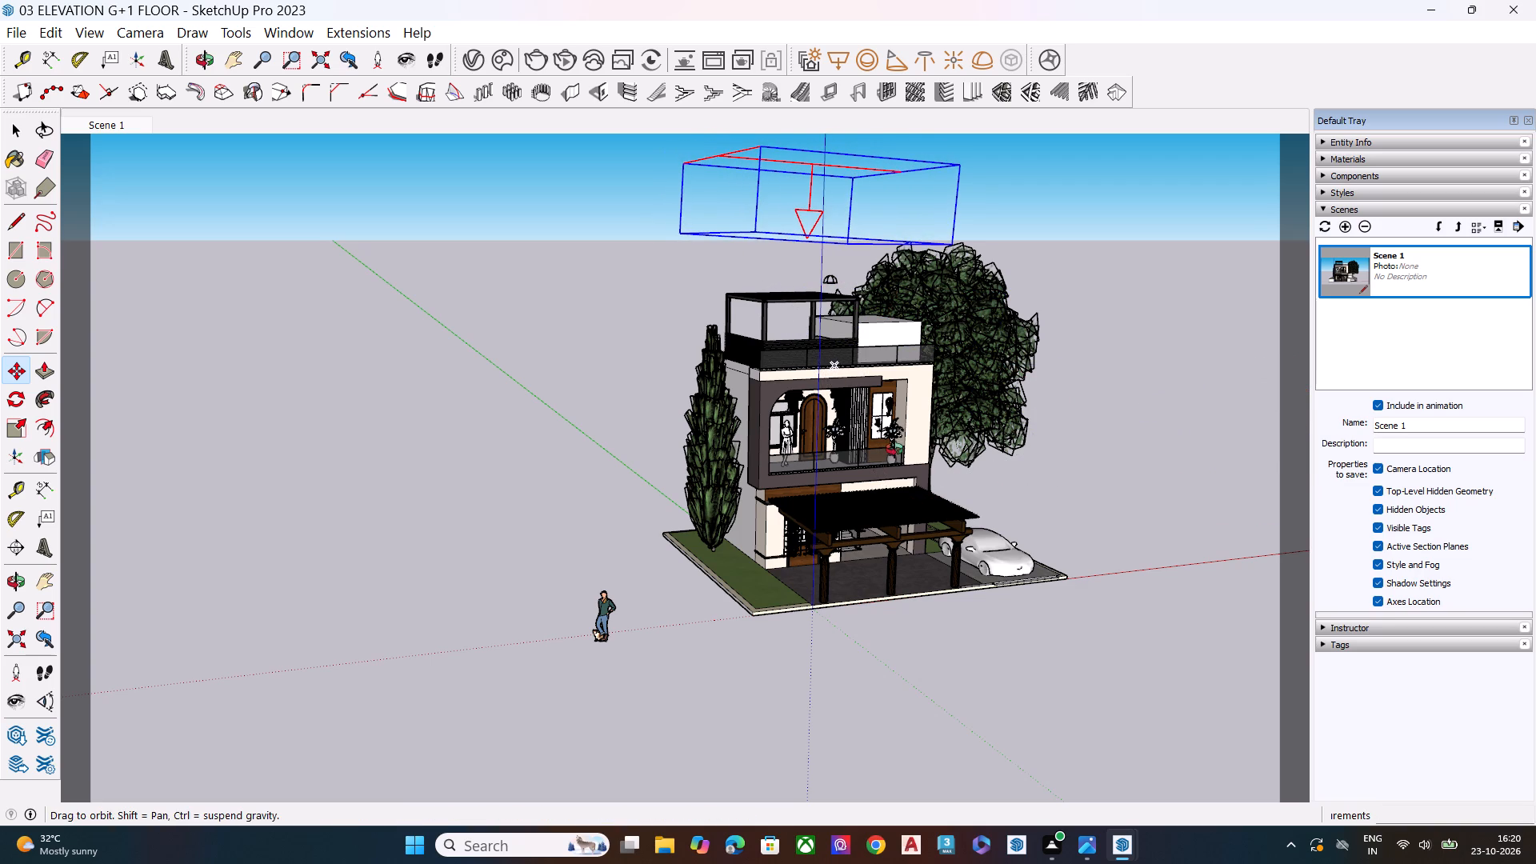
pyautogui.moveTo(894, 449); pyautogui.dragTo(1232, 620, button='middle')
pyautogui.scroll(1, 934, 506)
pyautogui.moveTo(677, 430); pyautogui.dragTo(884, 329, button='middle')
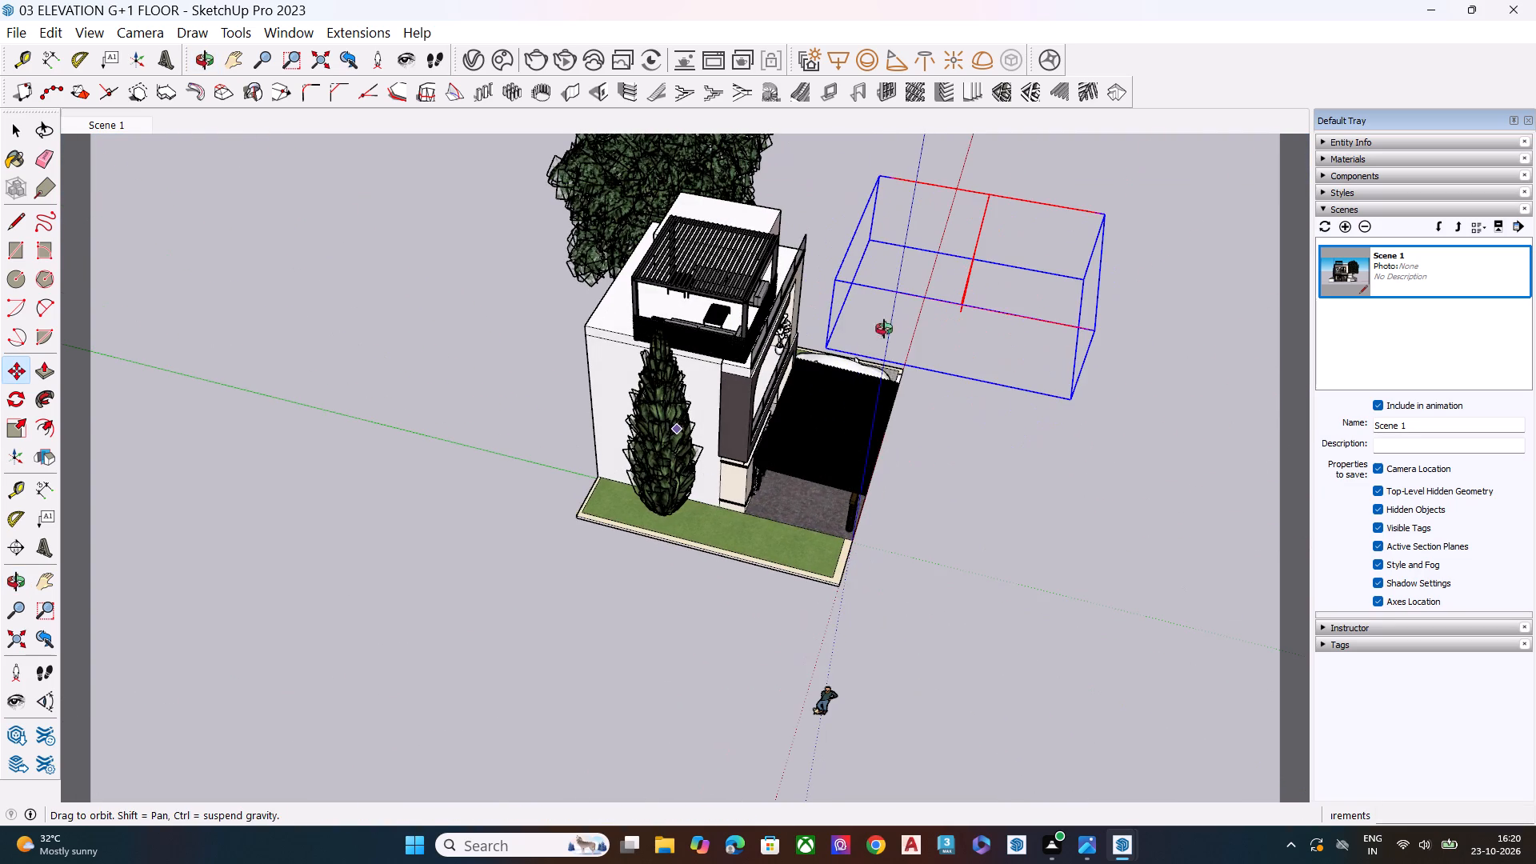
# Rotate the raised arrow-marked group about the green axis by about 6.4° to tilt it.
pyautogui.moveTo(884, 329); pyautogui.dragTo(996, 211, button='middle')
pyautogui.moveTo(594, 341); pyautogui.dragTo(970, 387, button='middle')
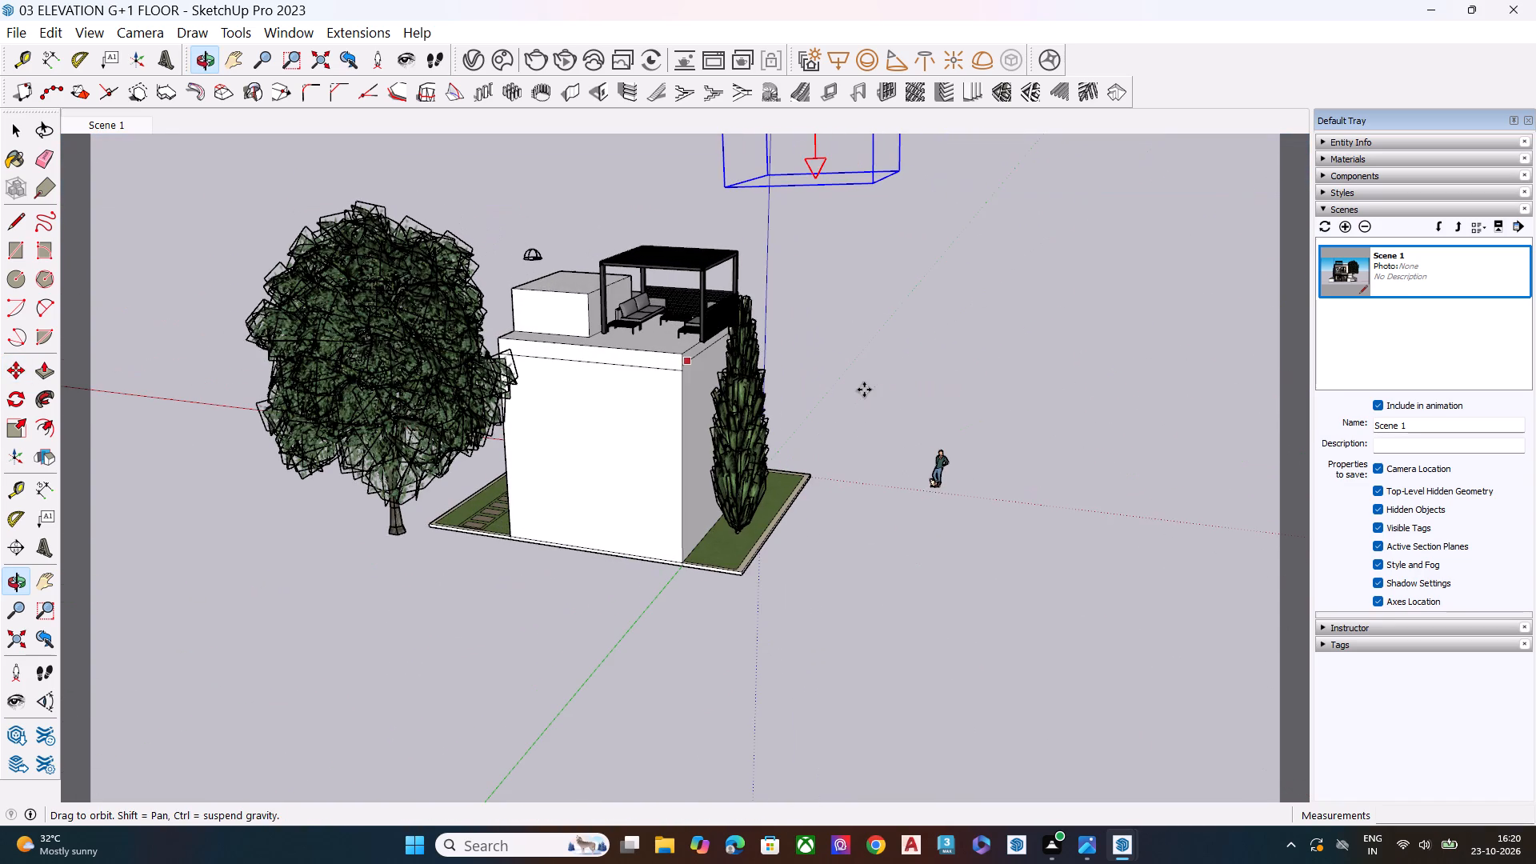
pyautogui.scroll(-6, 781, 270)
pyautogui.moveTo(734, 422); pyautogui.dragTo(783, 383, button='middle')
pyautogui.scroll(1, 789, 245)
pyautogui.scroll(-4, 750, 389)
pyautogui.moveTo(763, 394); pyautogui.dragTo(795, 360, button='middle')
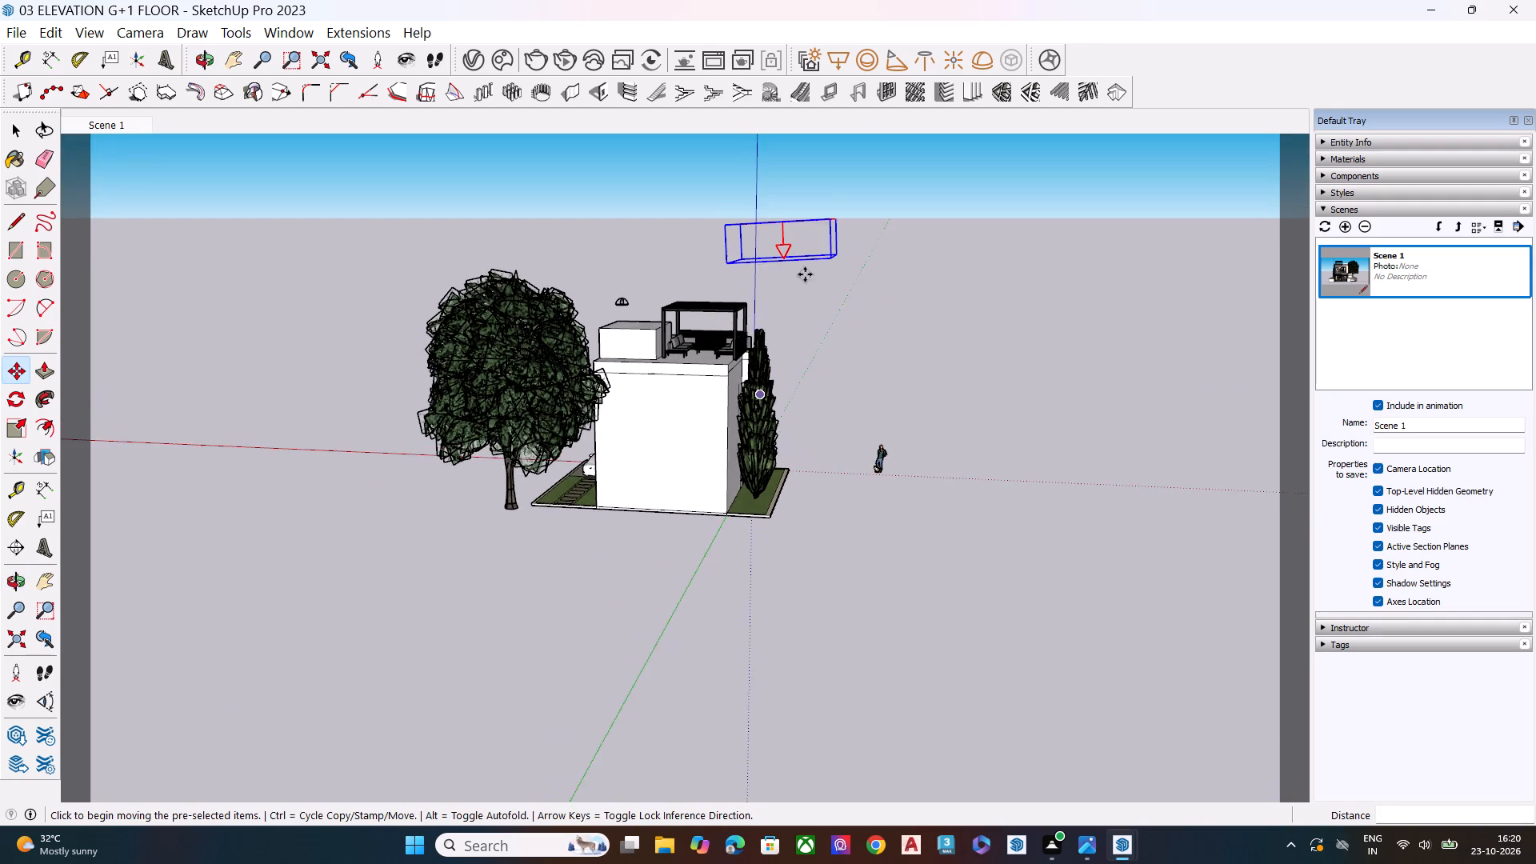
pyautogui.scroll(7, 805, 248)
pyautogui.scroll(-1, 792, 207)
pyautogui.scroll(5, 792, 207)
pyautogui.press('q')
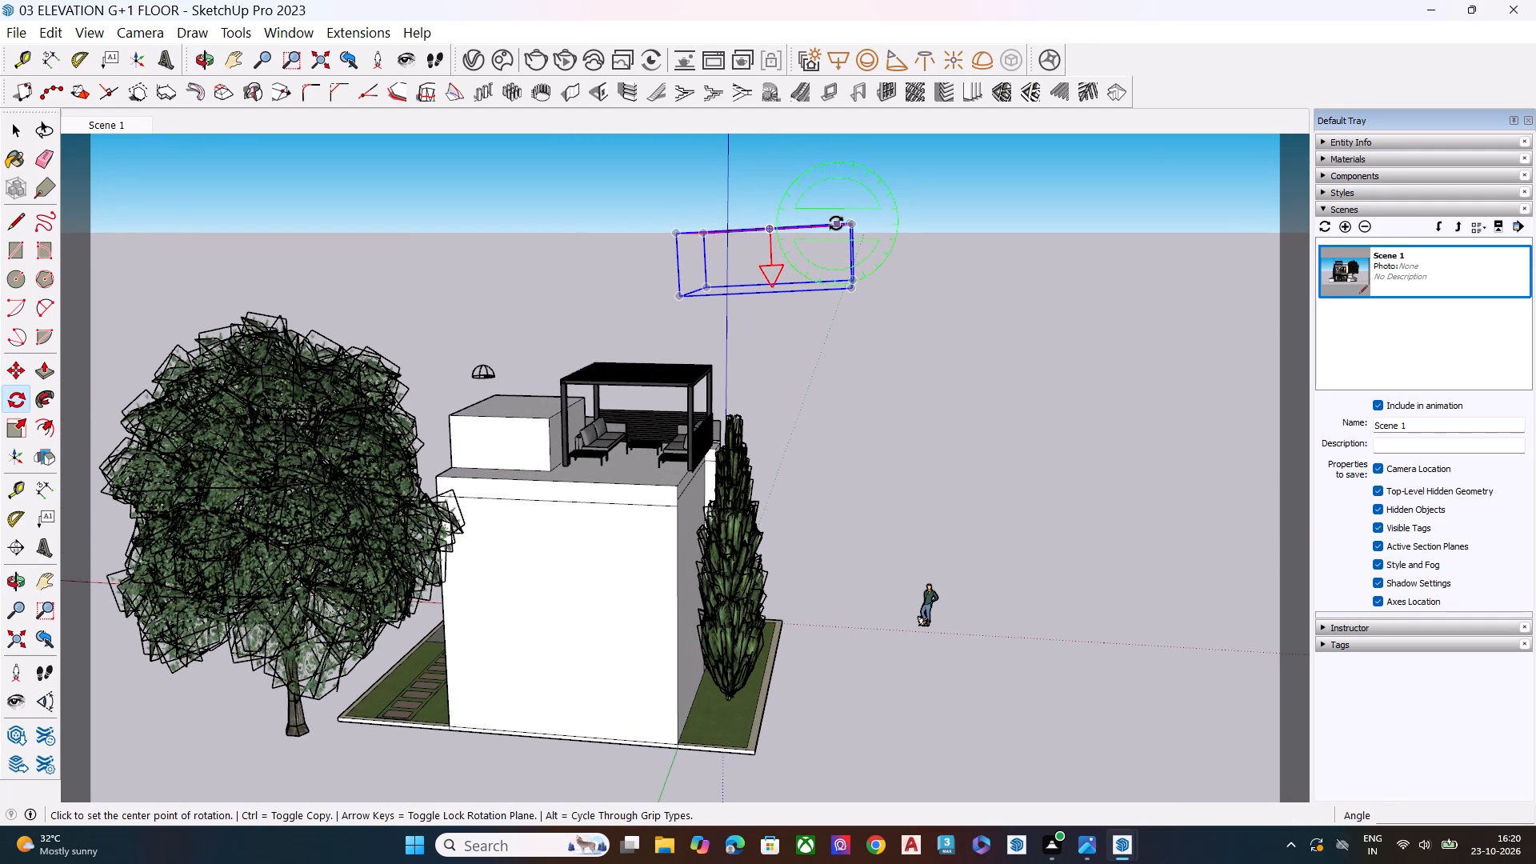
pyautogui.click(836, 223)
pyautogui.click(902, 223)
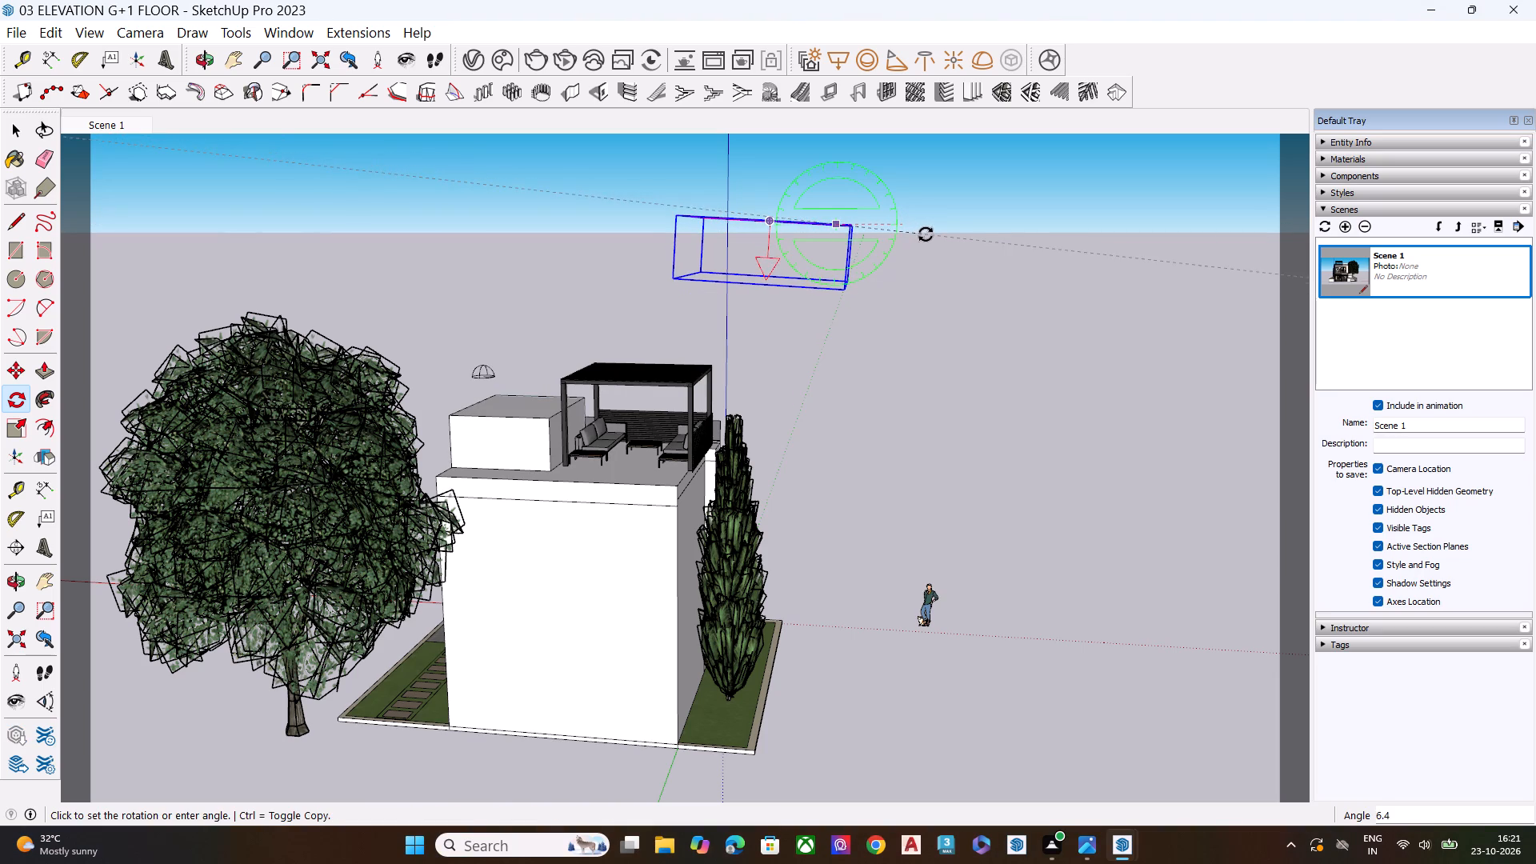
pyautogui.click(926, 234)
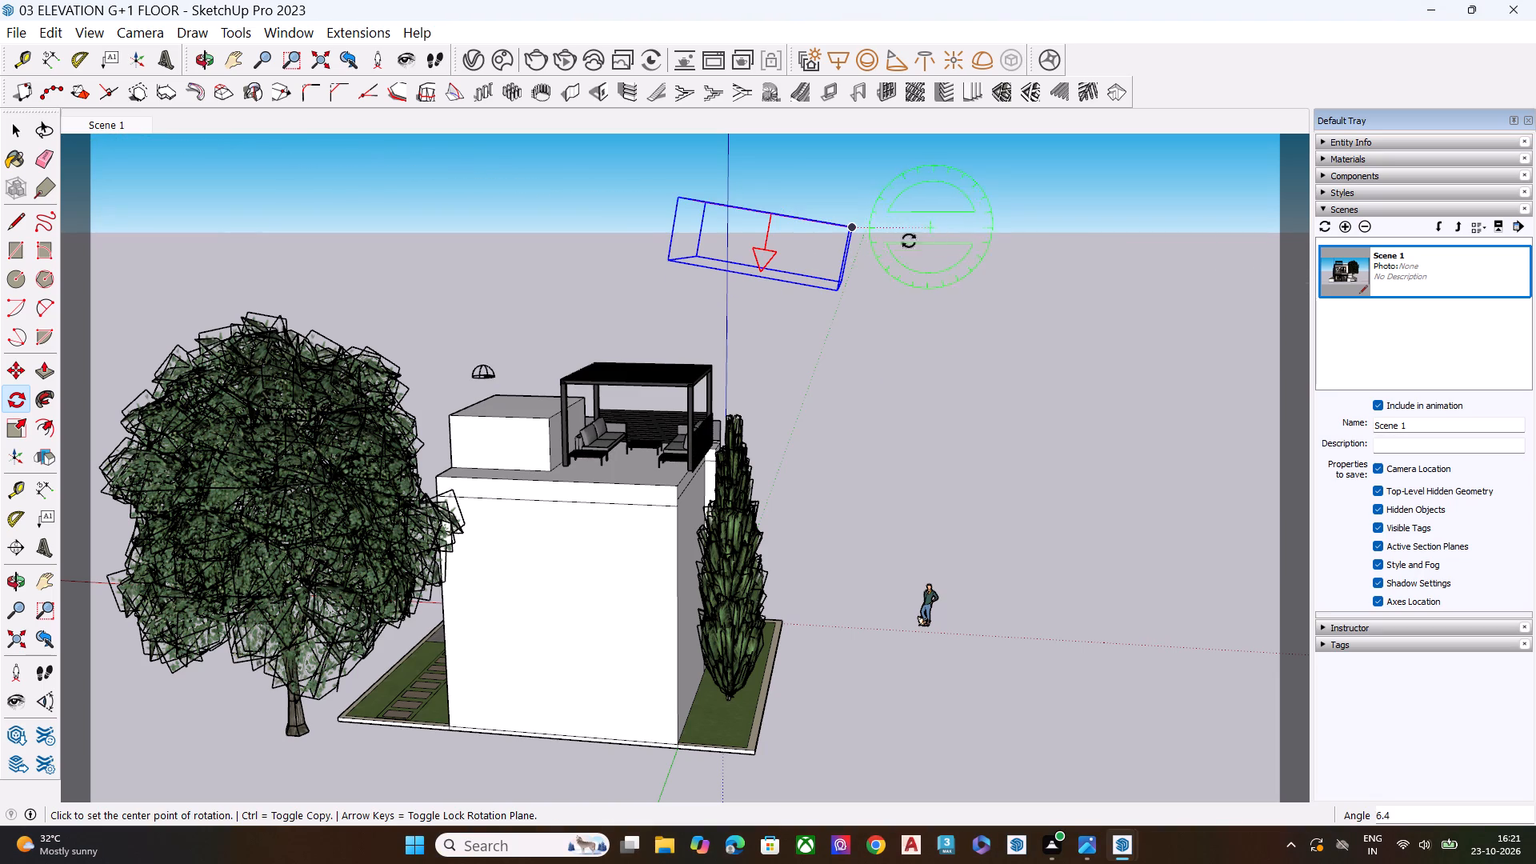
pyautogui.scroll(1, 738, 236)
pyautogui.scroll(-2, 738, 236)
pyautogui.scroll(6, 742, 234)
pyautogui.press('space')
# Move the tilted group about 46' 5" back over the house and deselect it.
pyautogui.moveTo(835, 312); pyautogui.dragTo(738, 319, button='middle')
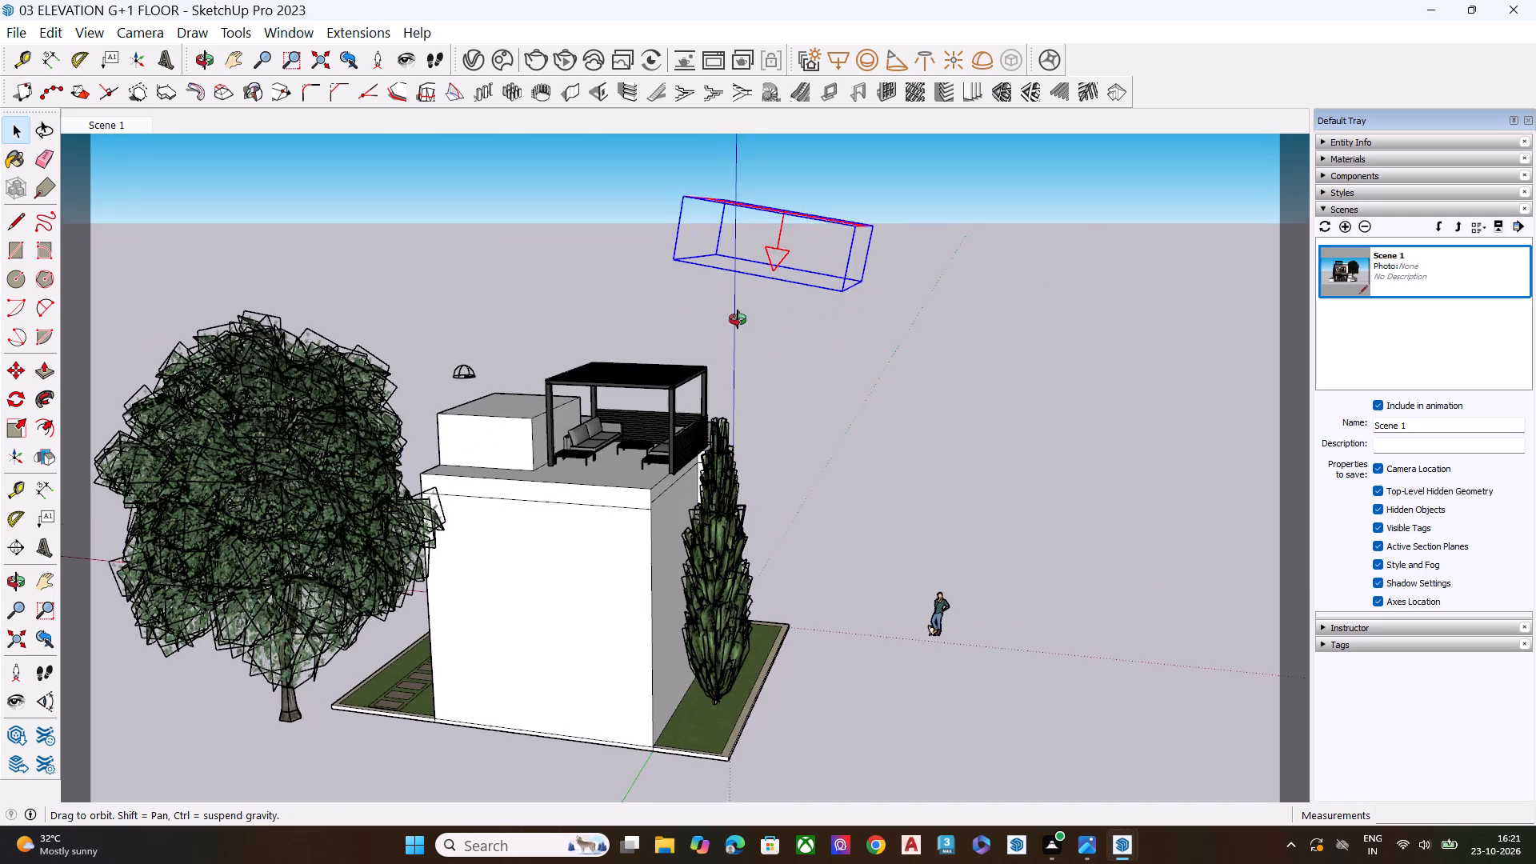
pyautogui.moveTo(738, 319); pyautogui.dragTo(568, 318, button='middle')
pyautogui.scroll(-4, 797, 302)
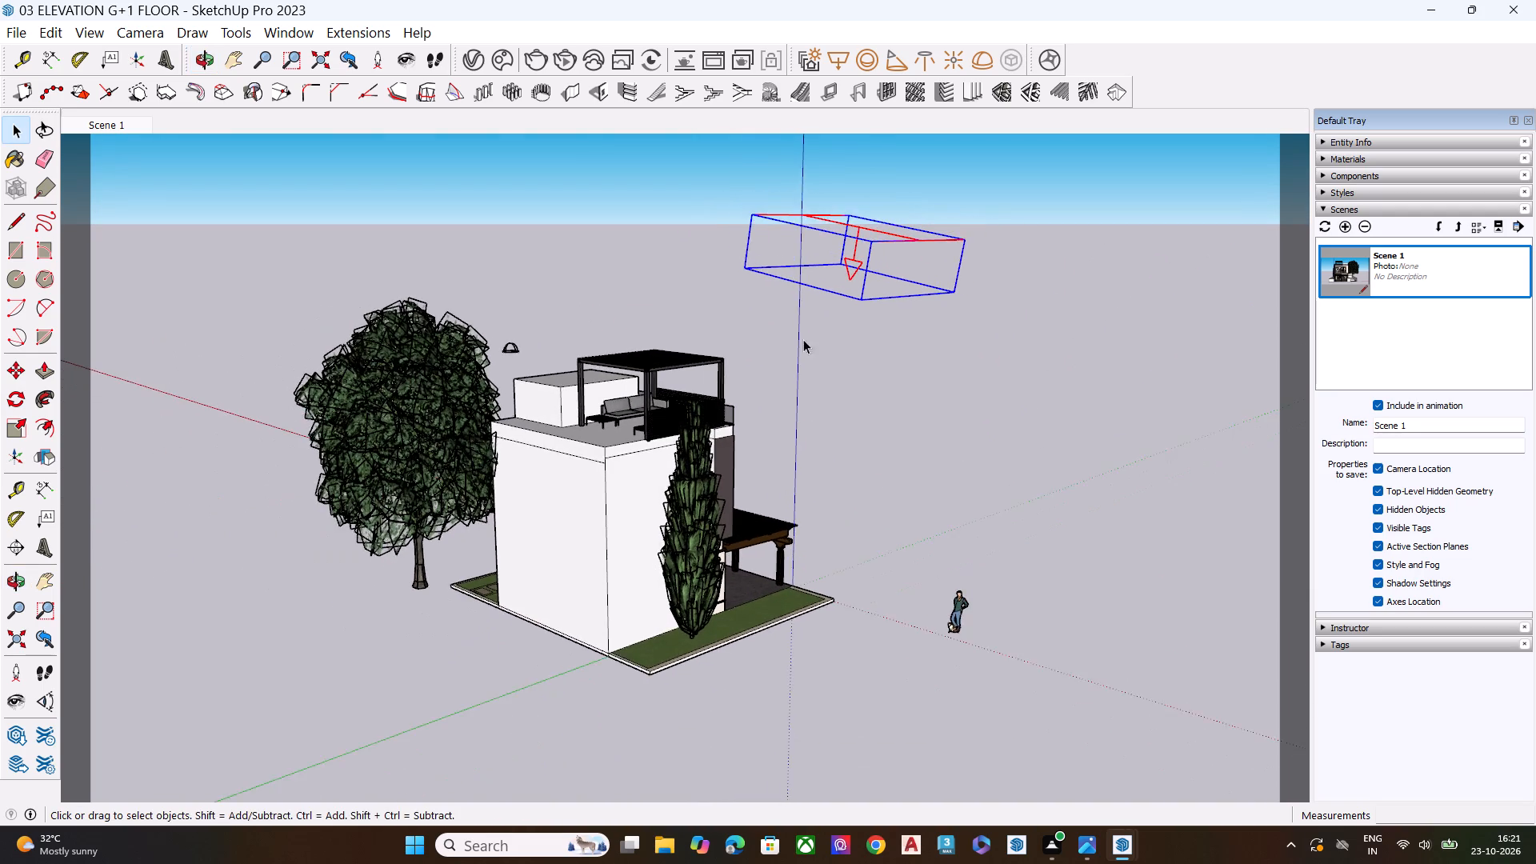
pyautogui.moveTo(794, 344); pyautogui.dragTo(726, 347, button='middle')
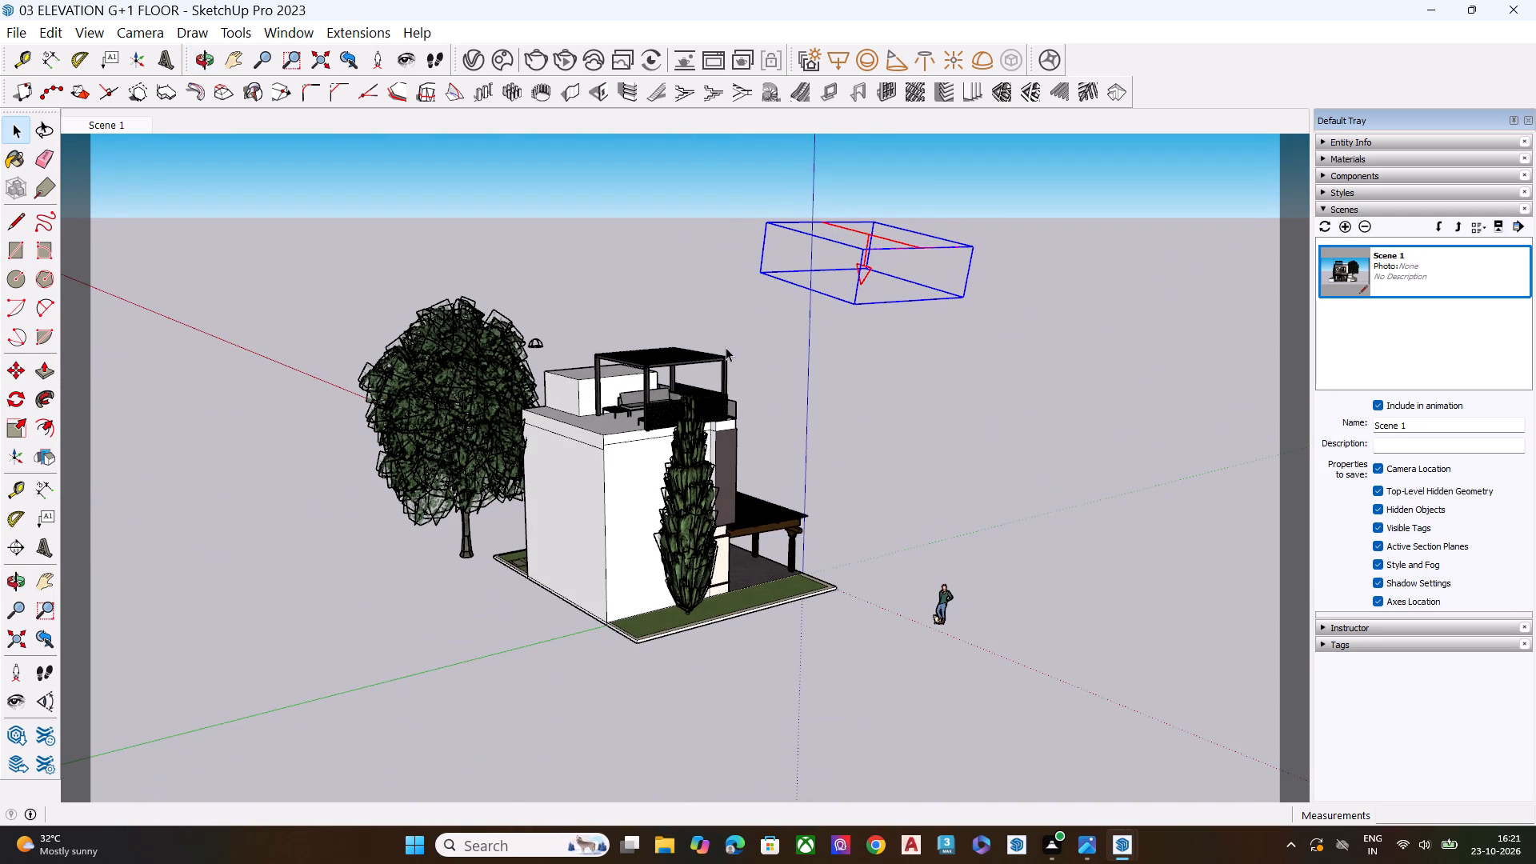
pyautogui.press('m')
pyautogui.click(861, 306)
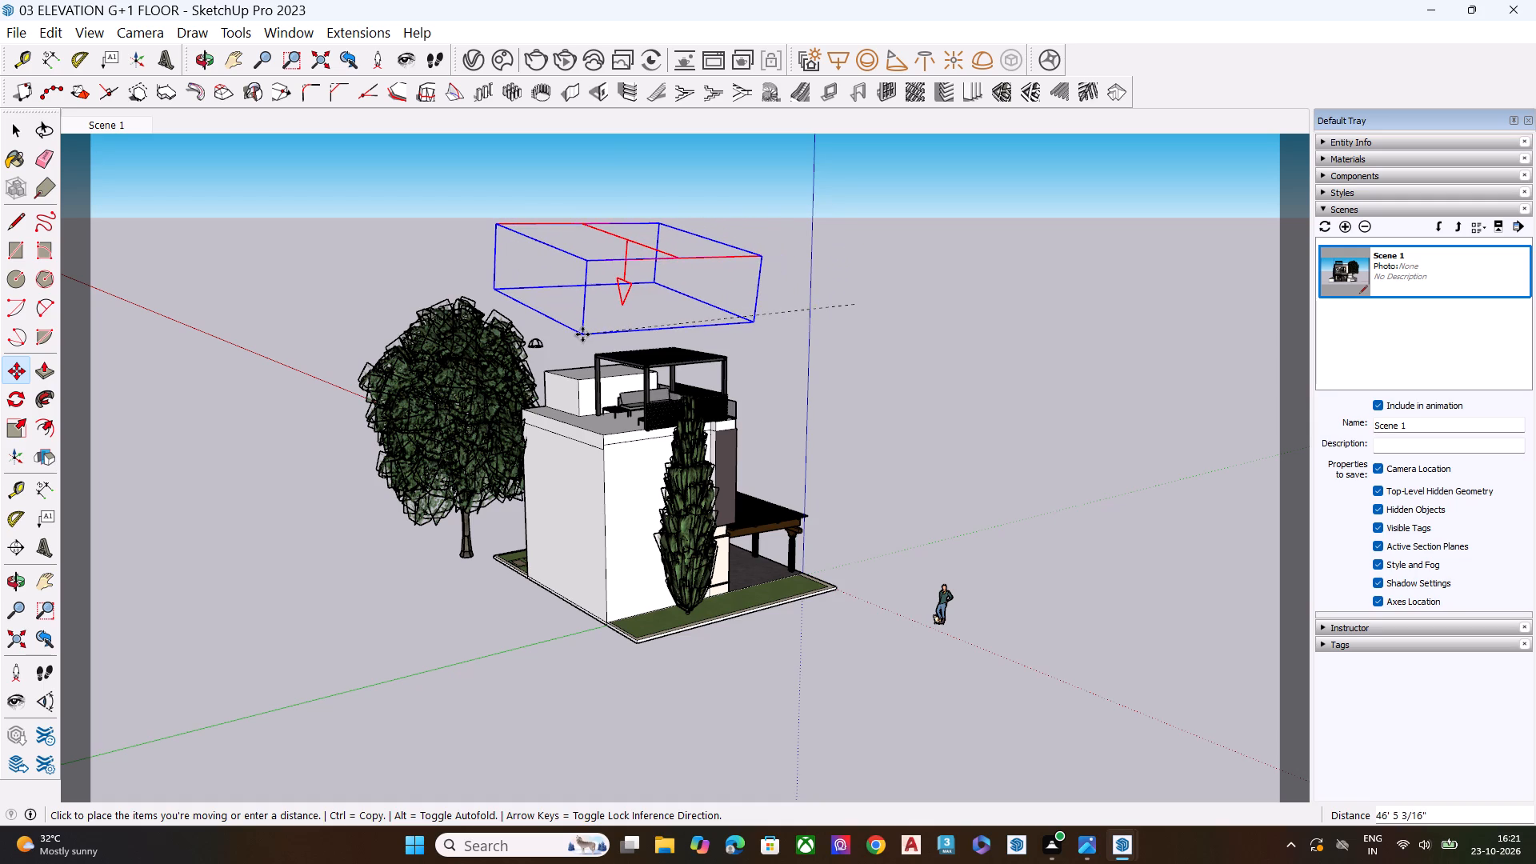
pyautogui.click(580, 336)
pyautogui.press('space')
pyautogui.click(897, 393)
# Move the arrow-marked group about 8' 7" along the green axis toward the front of the house.
pyautogui.moveTo(914, 413); pyautogui.dragTo(938, 433, button='middle')
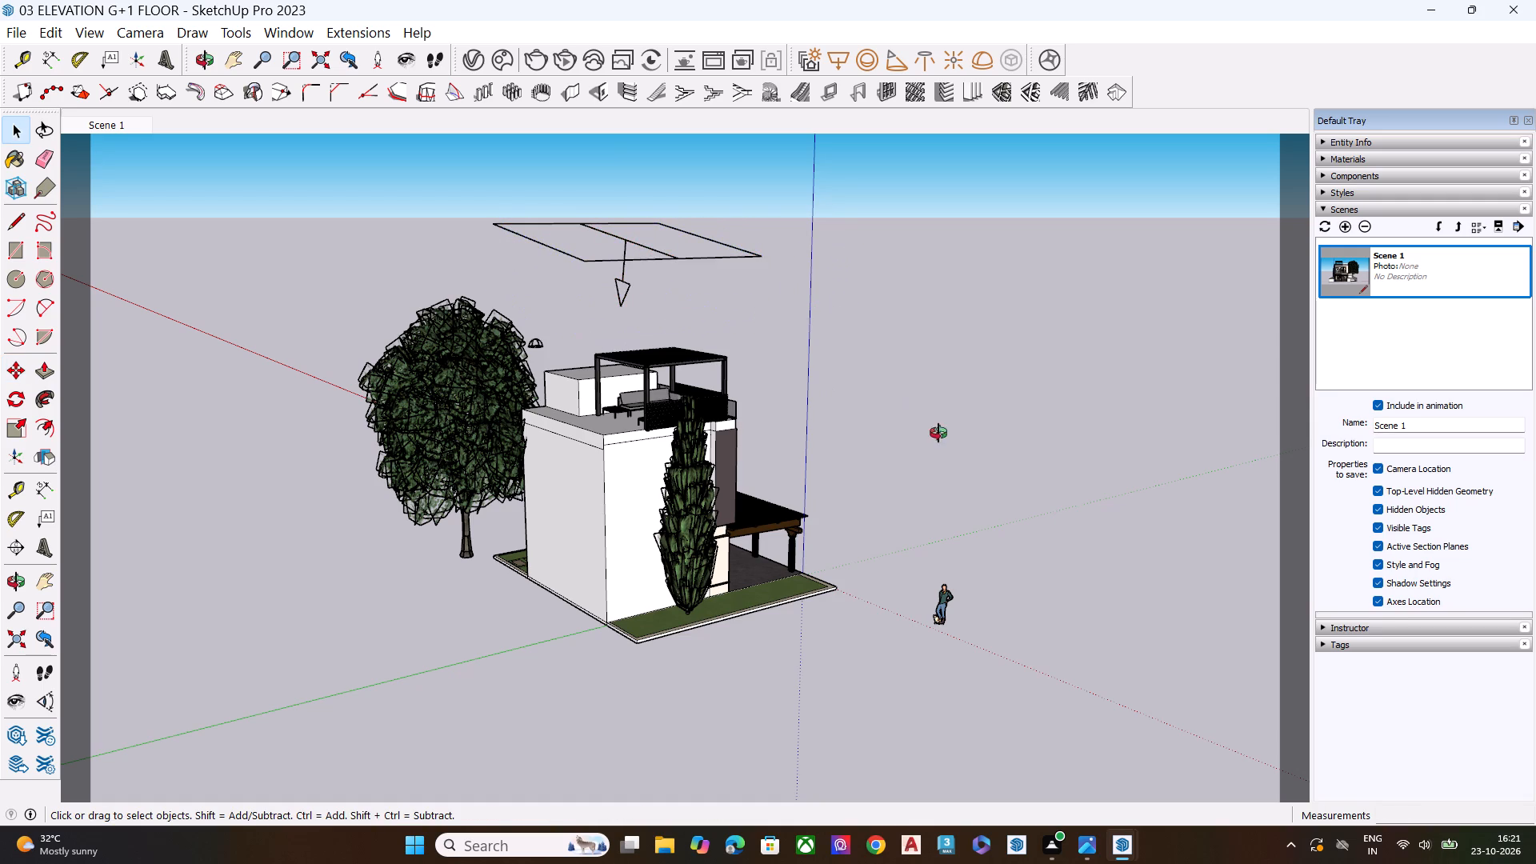
pyautogui.moveTo(938, 433); pyautogui.dragTo(1263, 333, button='middle')
pyautogui.moveTo(836, 357); pyautogui.dragTo(1264, 361, button='middle')
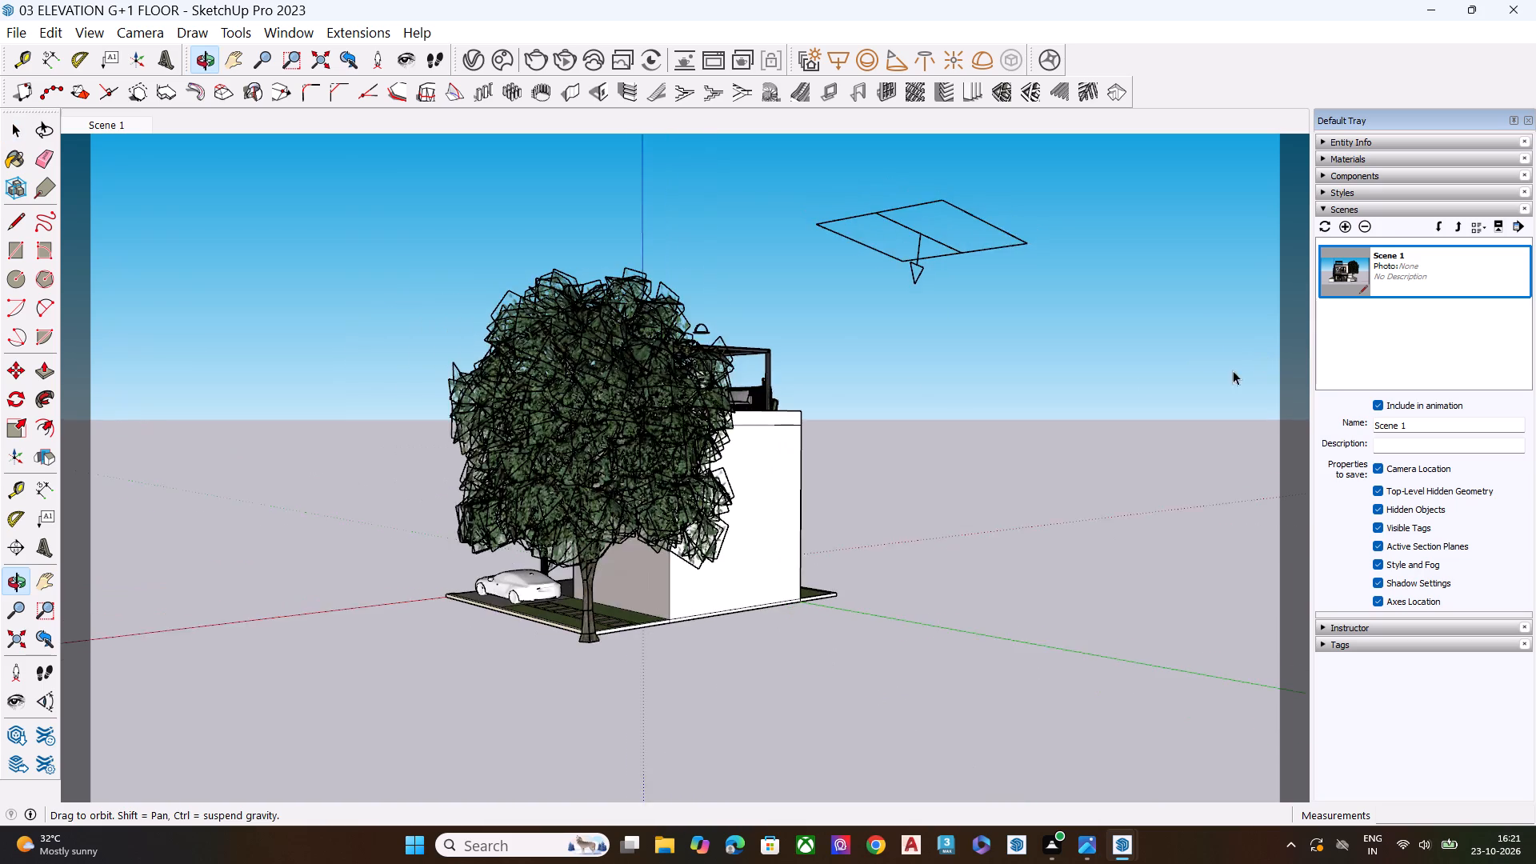
pyautogui.moveTo(782, 382); pyautogui.dragTo(1094, 398, button='middle')
pyautogui.moveTo(738, 352); pyautogui.dragTo(902, 339, button='middle')
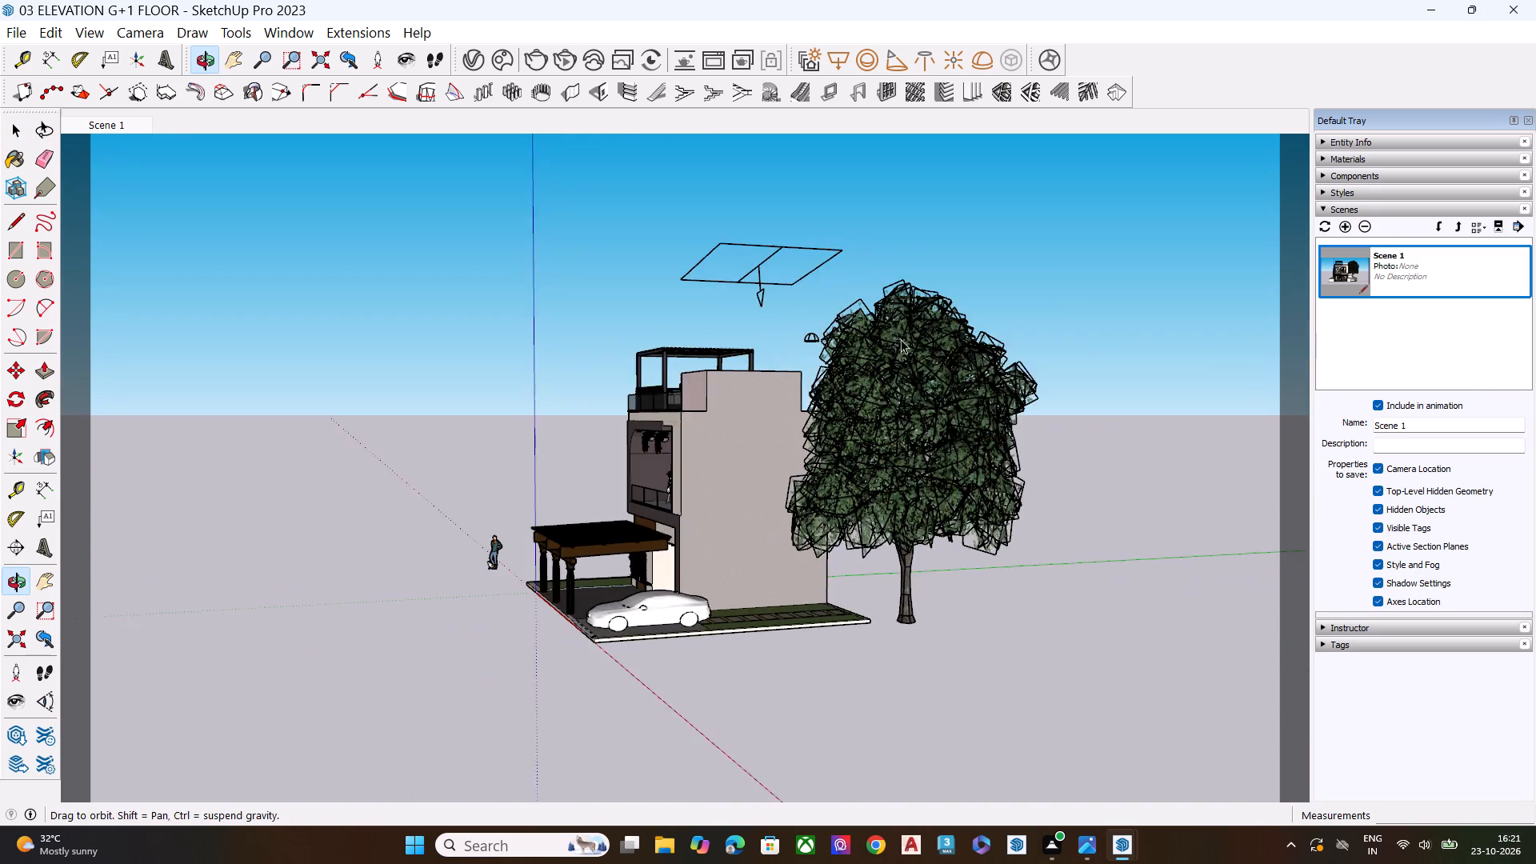
pyautogui.scroll(6, 780, 254)
pyautogui.click(711, 245)
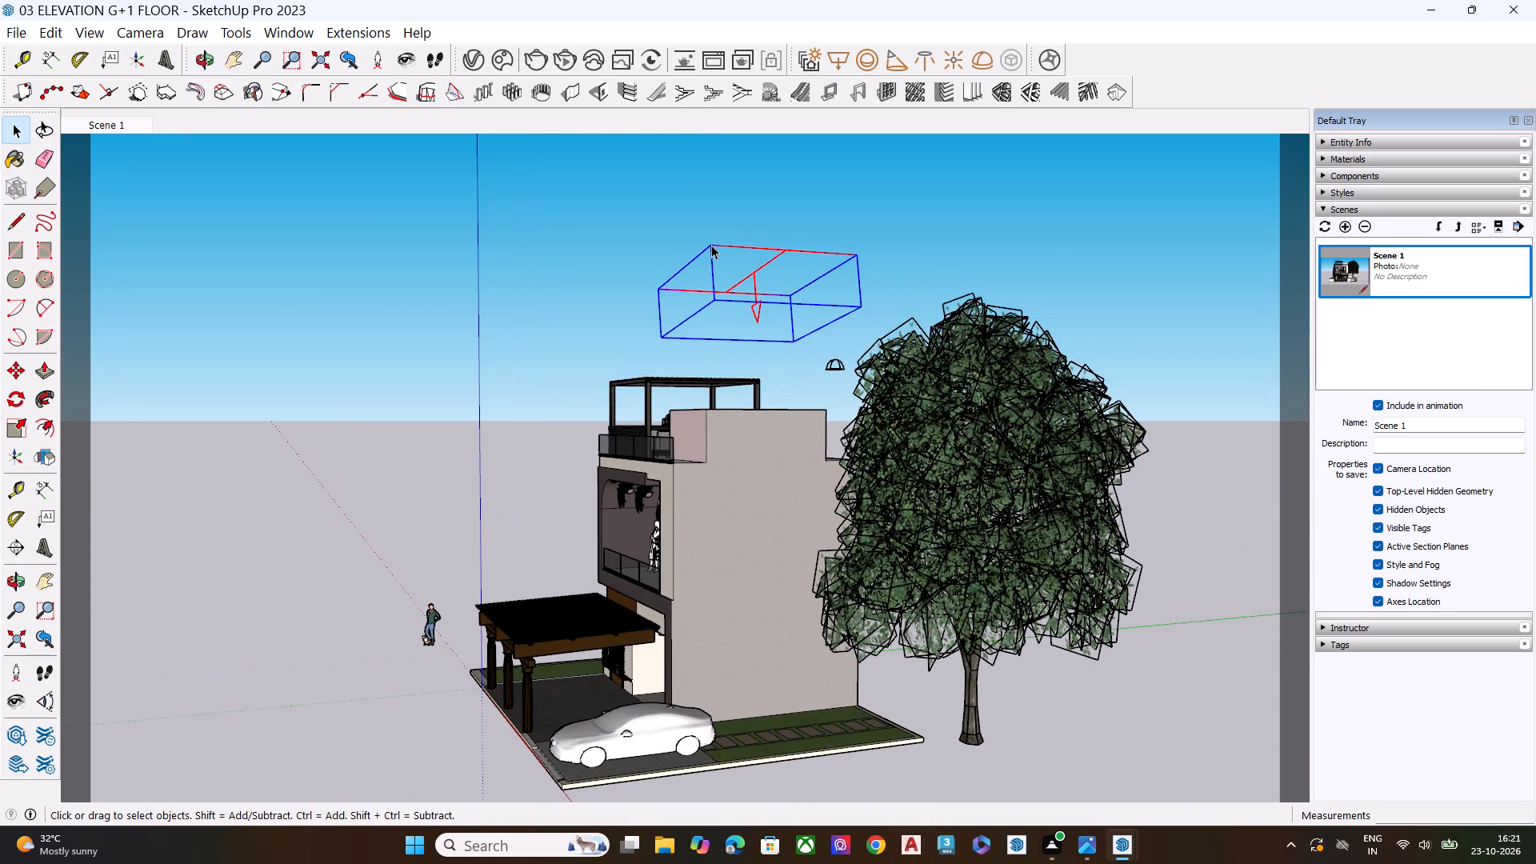
pyautogui.press('m')
pyautogui.click(856, 258)
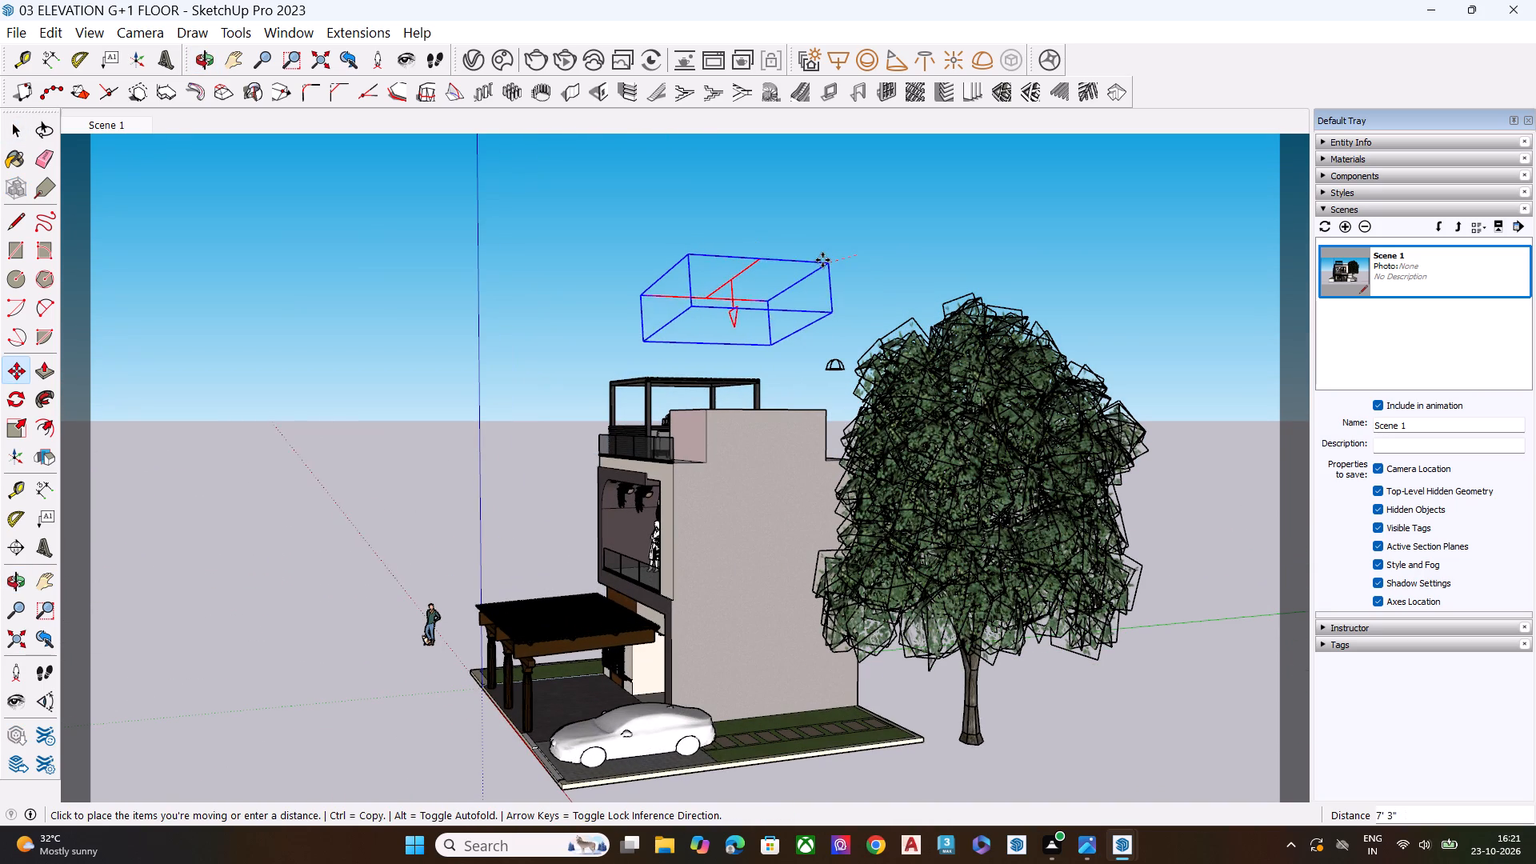
pyautogui.click(798, 251)
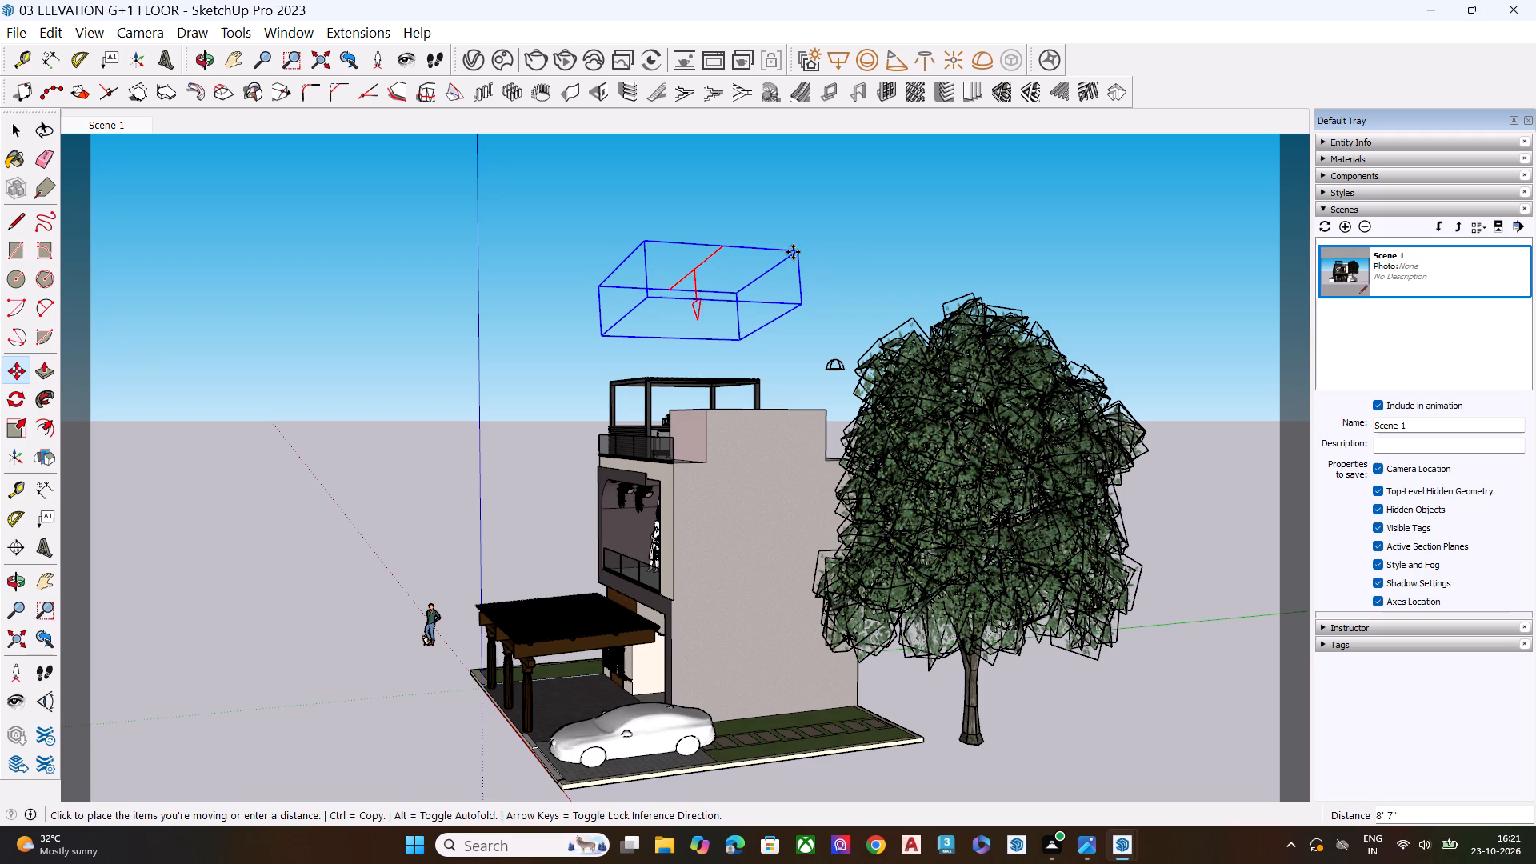
# Stretch the group's rear side along the green axis to 1.50 times its size.
pyautogui.press('space')
pyautogui.press('s')
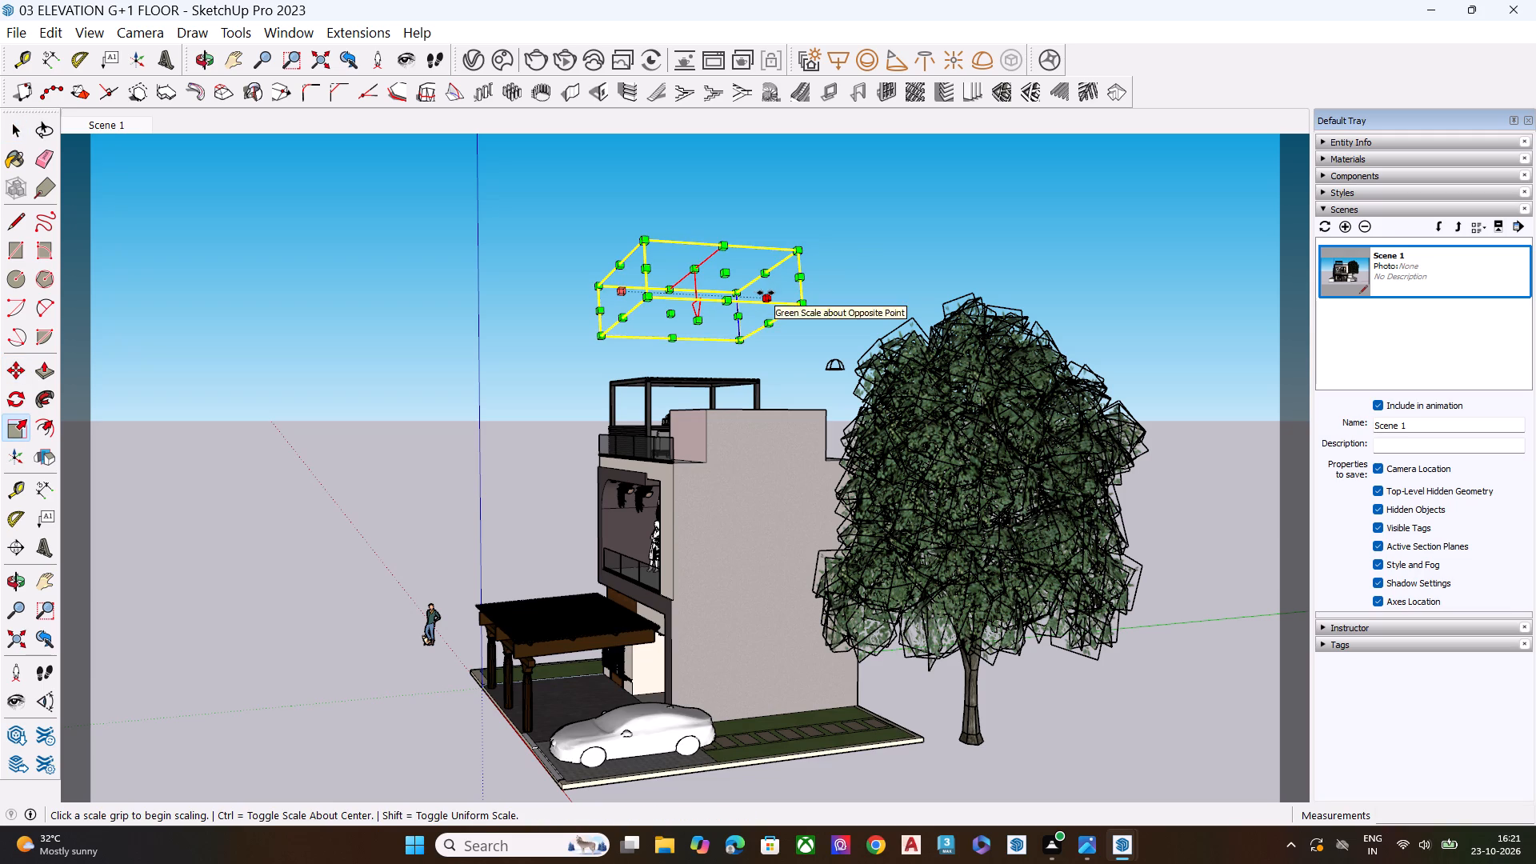
pyautogui.click(766, 293)
pyautogui.click(838, 278)
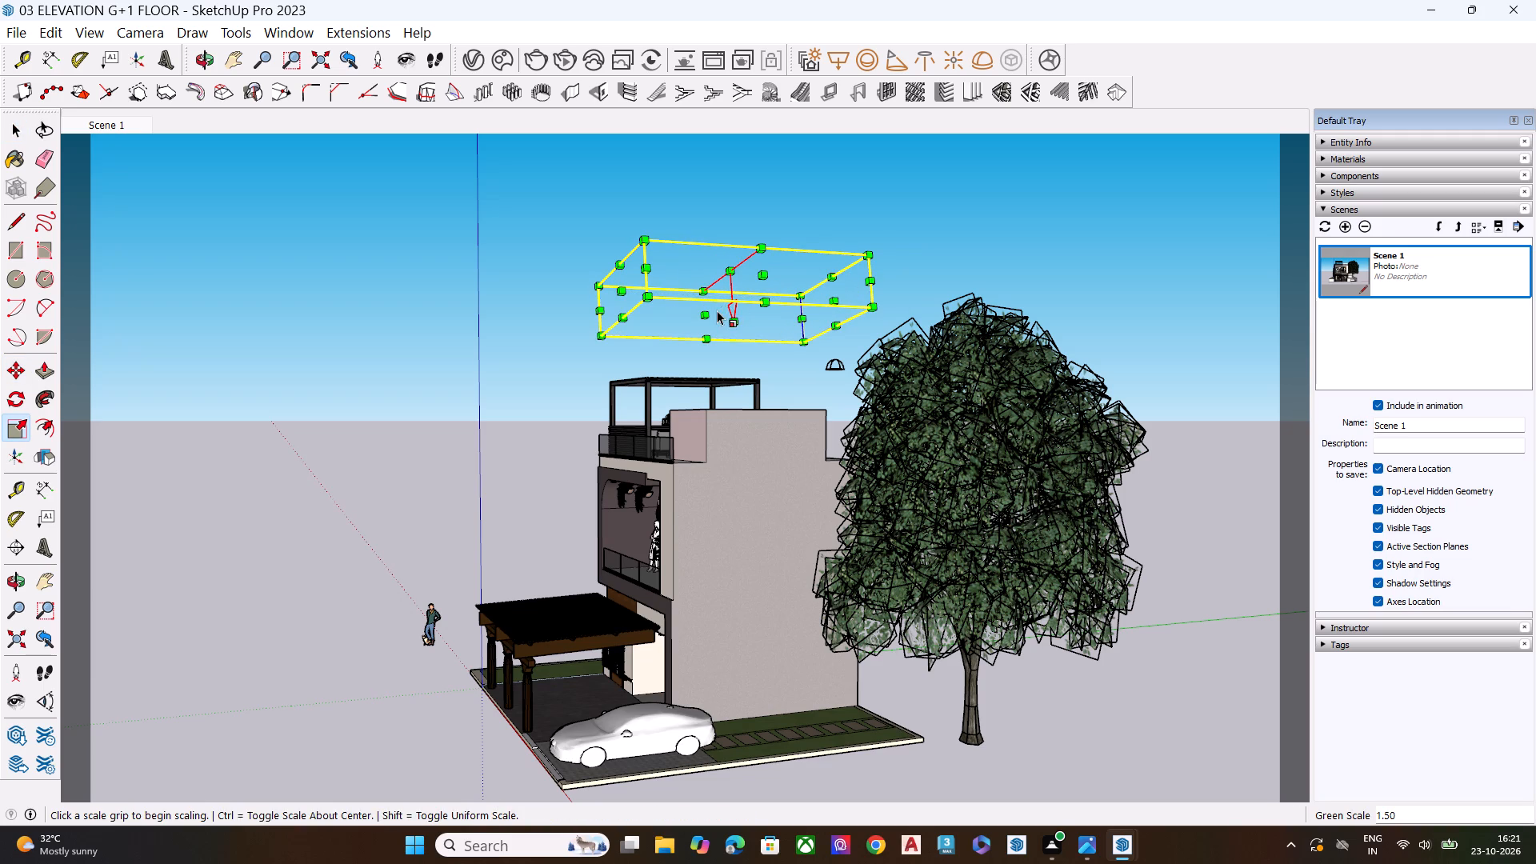
# Stretch the group along the red axis, outward past the house's cypress side, to more than 1.6 times its length.
pyautogui.click(762, 271)
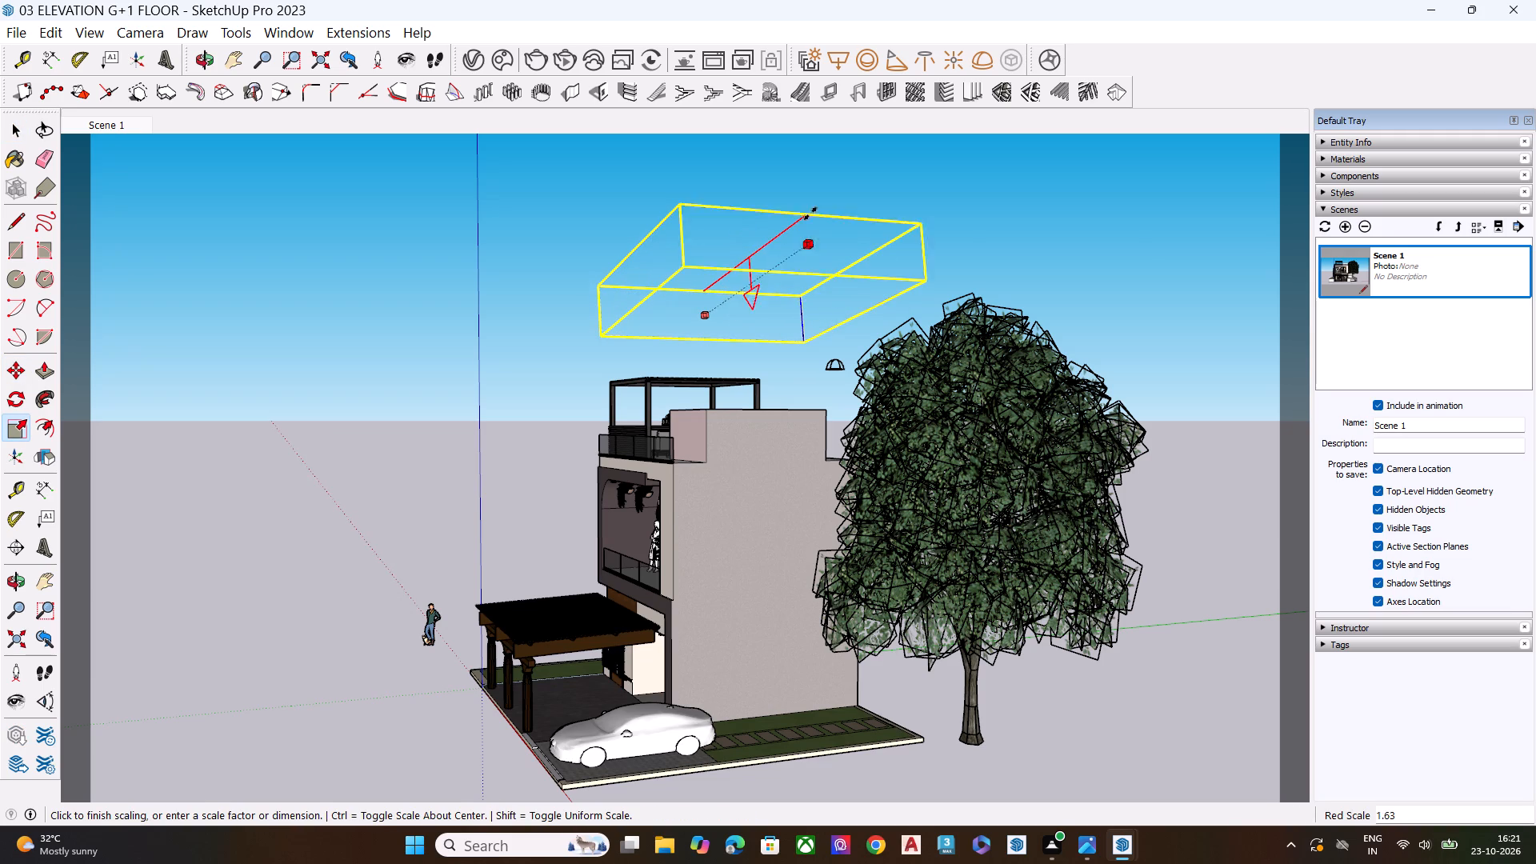
pyautogui.click(823, 205)
pyautogui.press('space')
pyautogui.click(1113, 650)
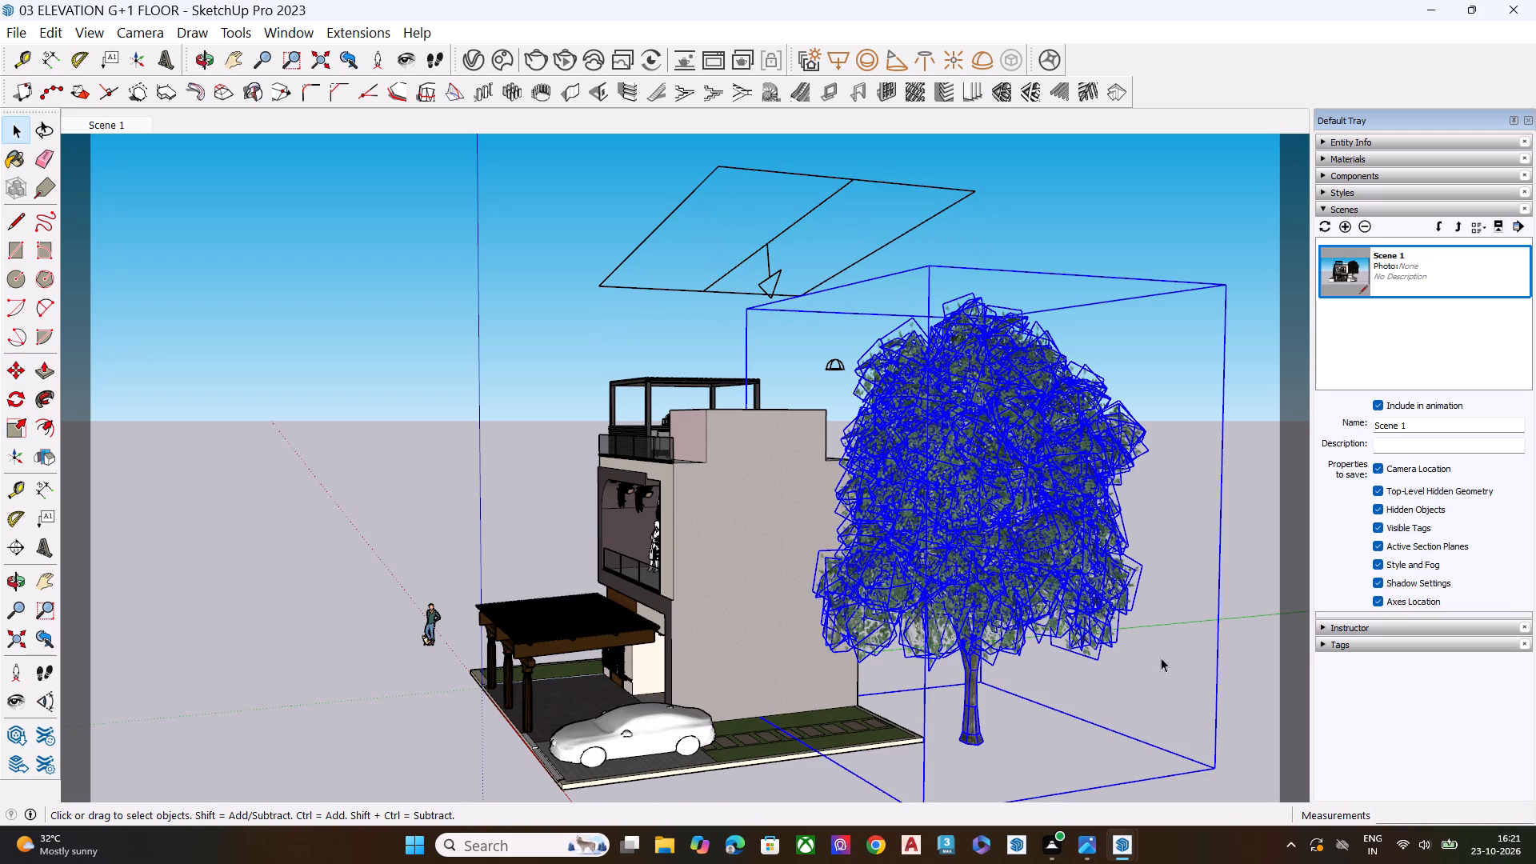
pyautogui.click(1249, 593)
# Move the enlarged group about 20' 8" along the green axis toward the front so it extends over the carport.
pyautogui.scroll(-2, 1210, 595)
pyautogui.moveTo(1031, 682); pyautogui.dragTo(1037, 674, button='middle')
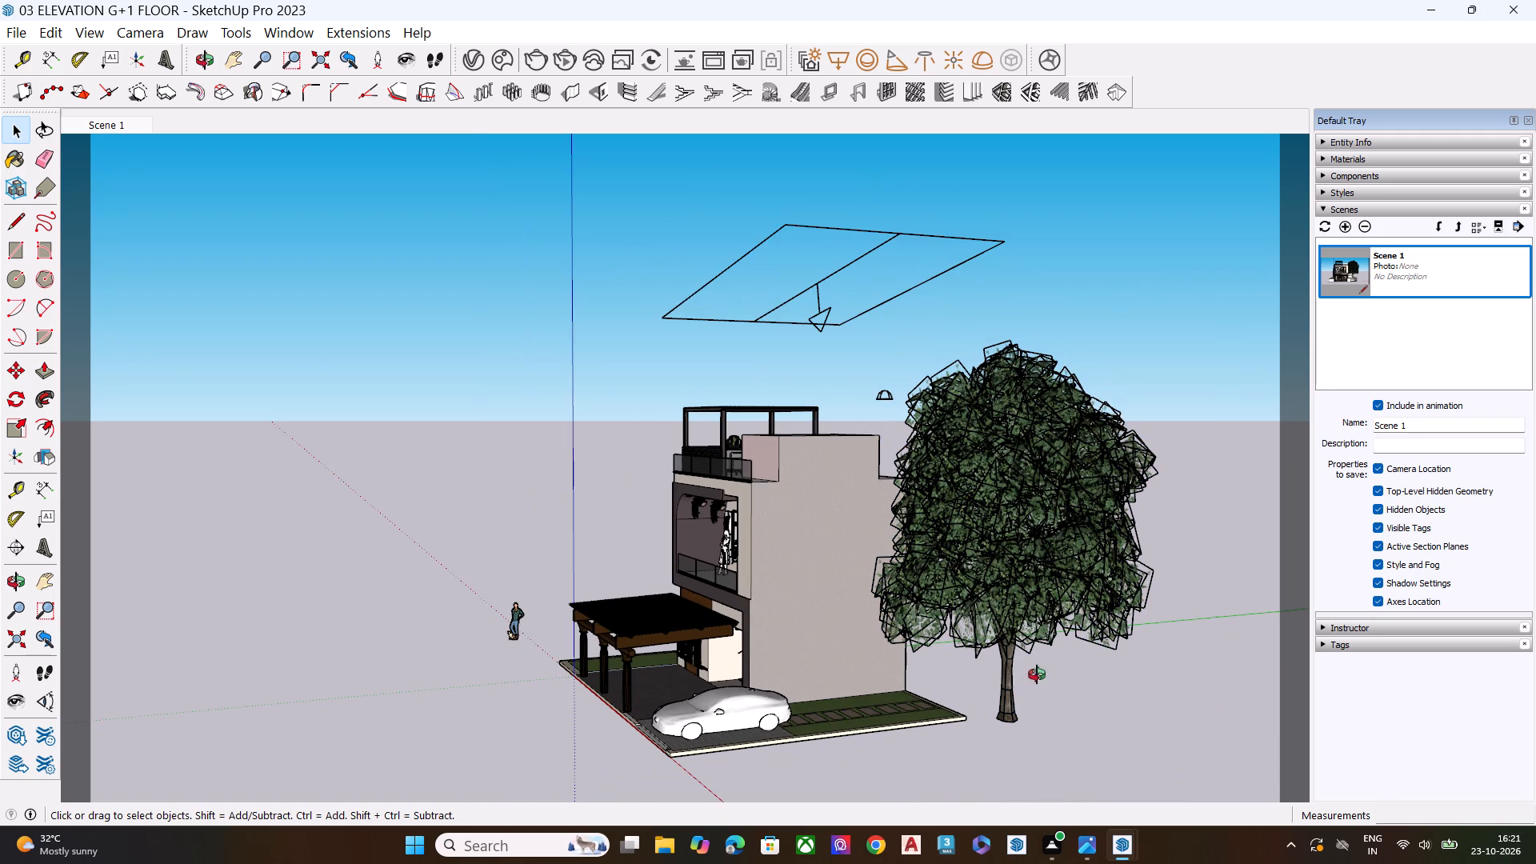
pyautogui.moveTo(1037, 674); pyautogui.dragTo(1289, 583, button='middle')
pyautogui.moveTo(710, 539); pyautogui.dragTo(1101, 530, button='middle')
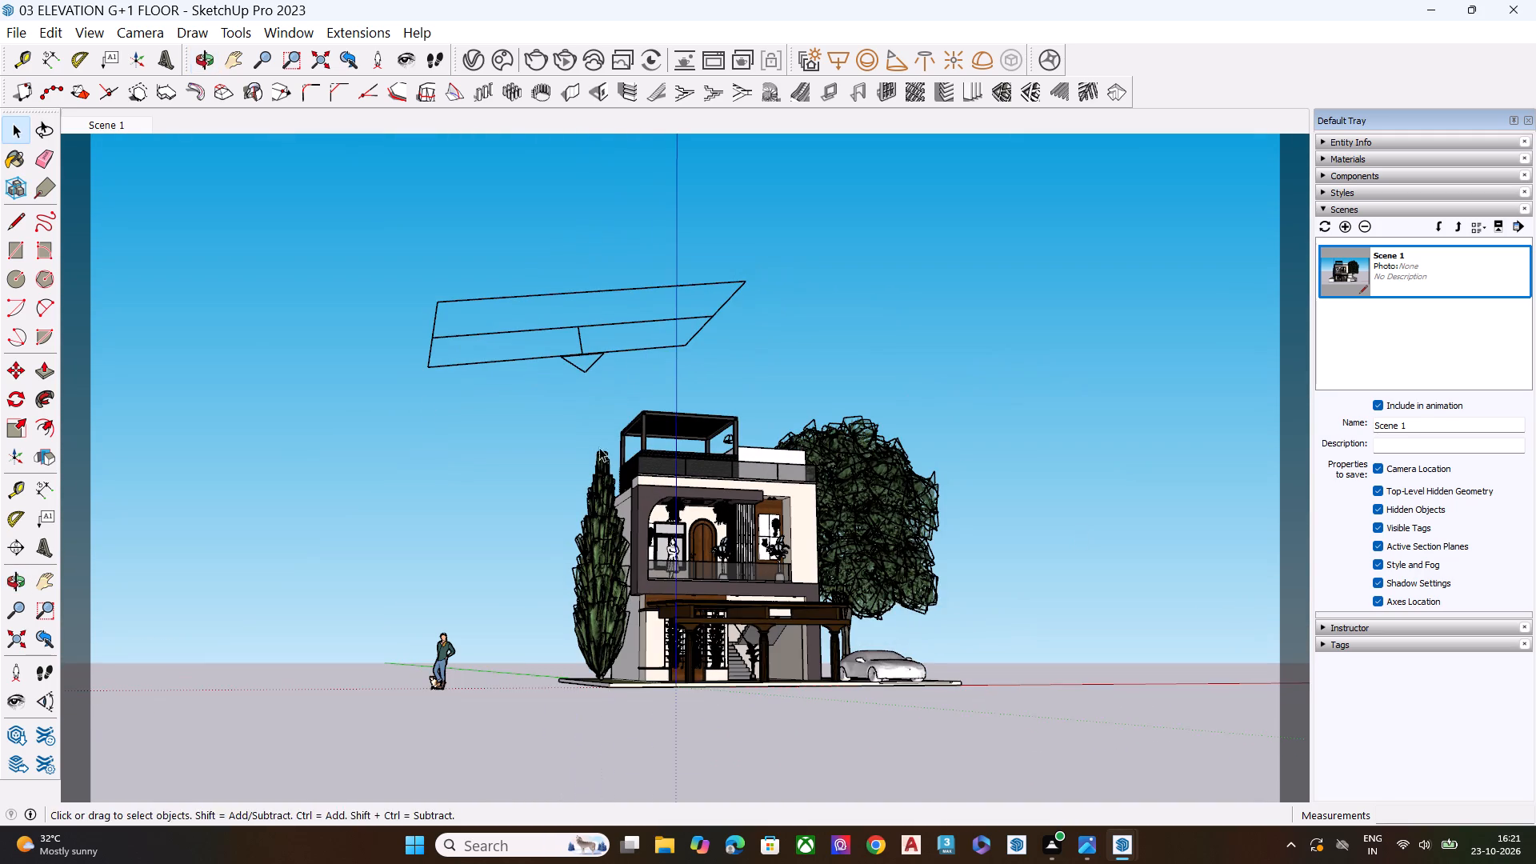
pyautogui.moveTo(376, 382); pyautogui.dragTo(738, 553, button='middle')
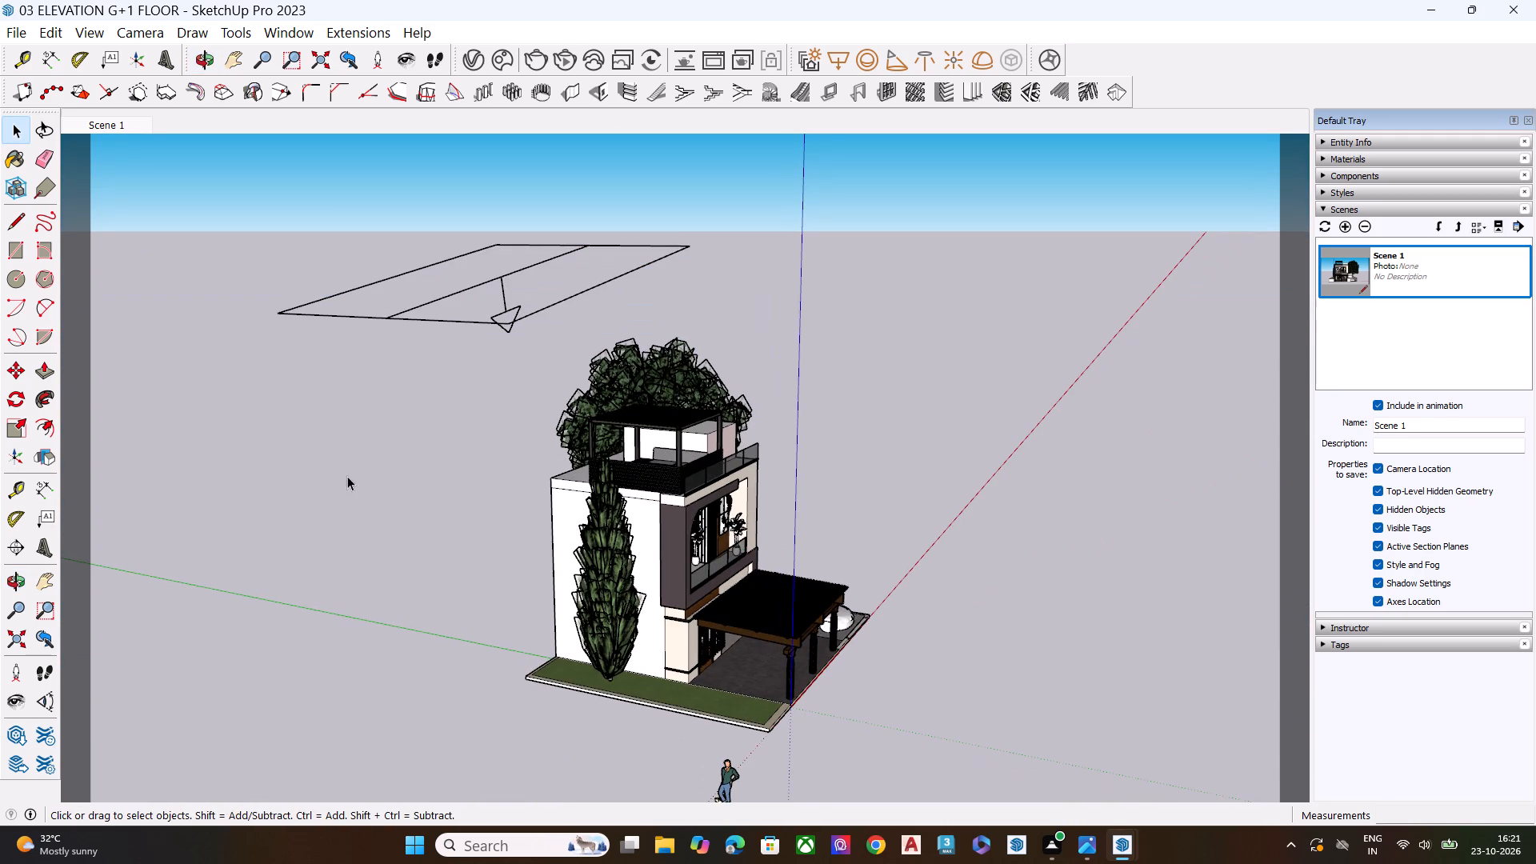
pyautogui.moveTo(347, 476); pyautogui.dragTo(538, 759, button='middle')
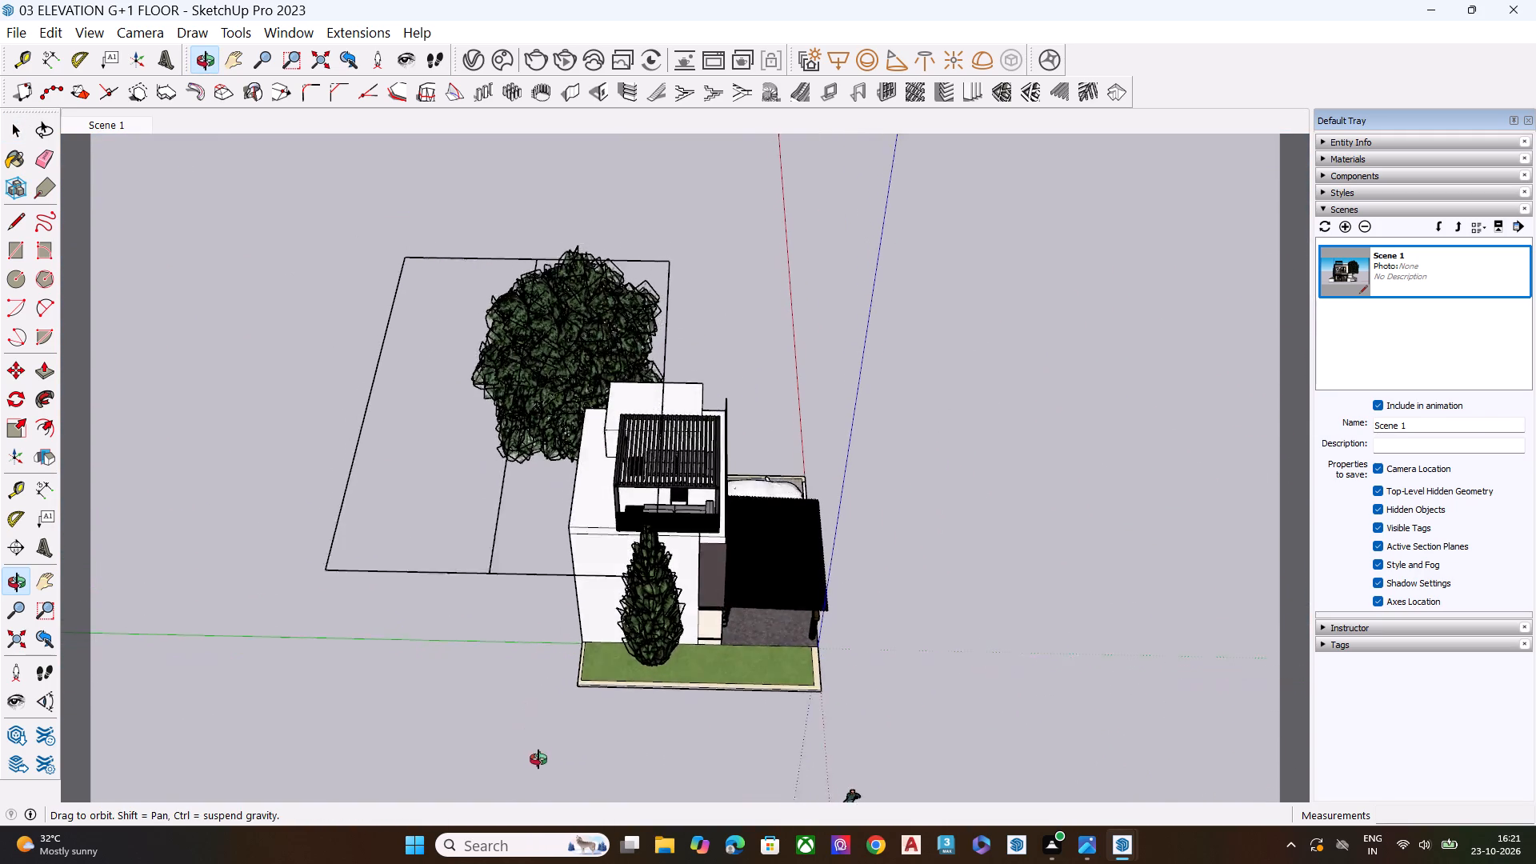
pyautogui.moveTo(538, 759); pyautogui.dragTo(546, 824, button='middle')
pyautogui.scroll(1, 529, 782)
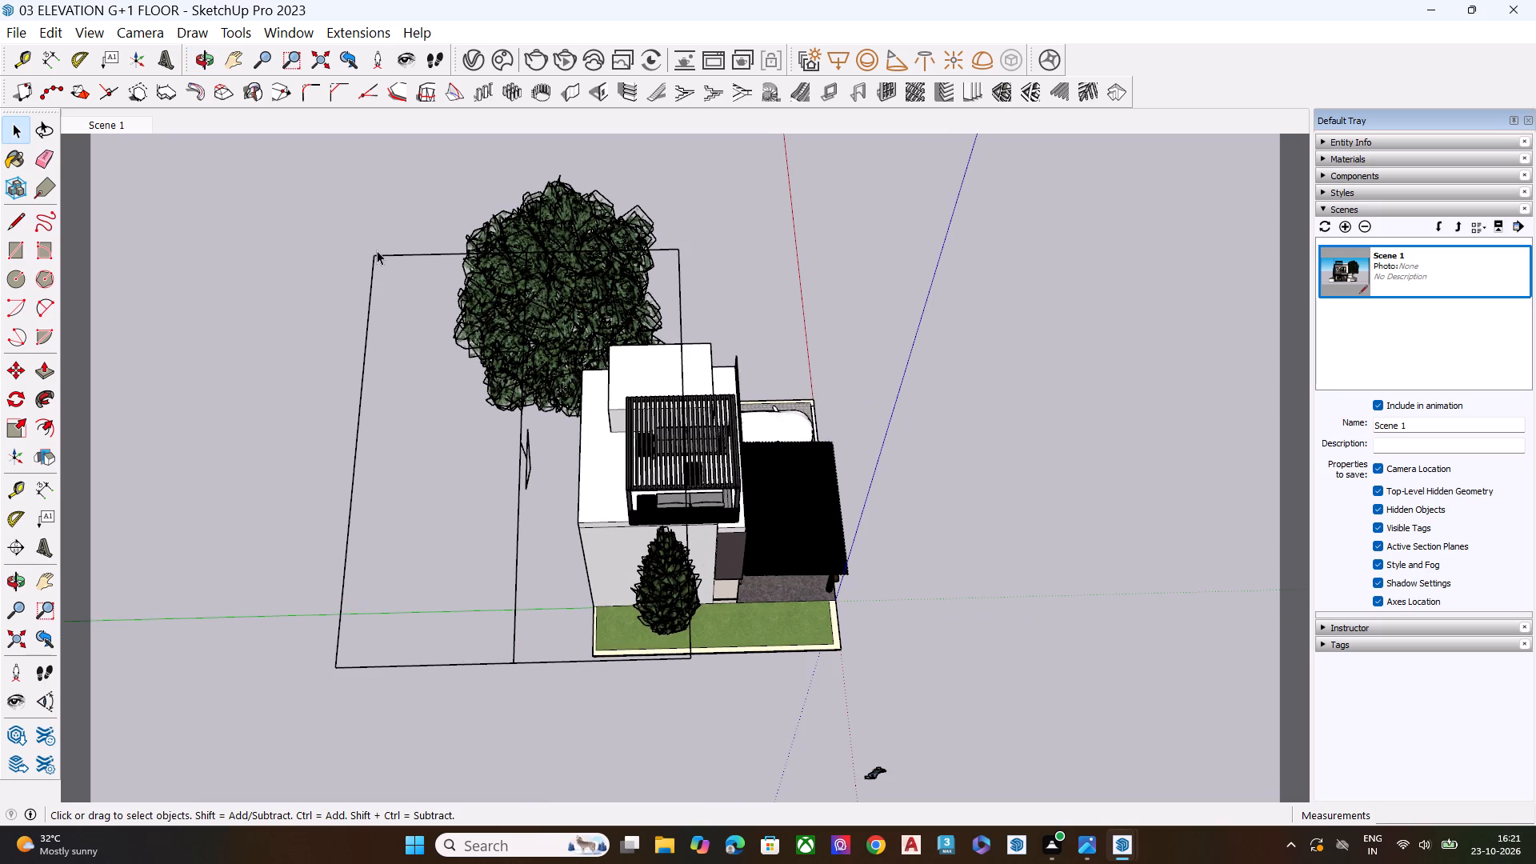
pyautogui.click(377, 250)
pyautogui.click(382, 257)
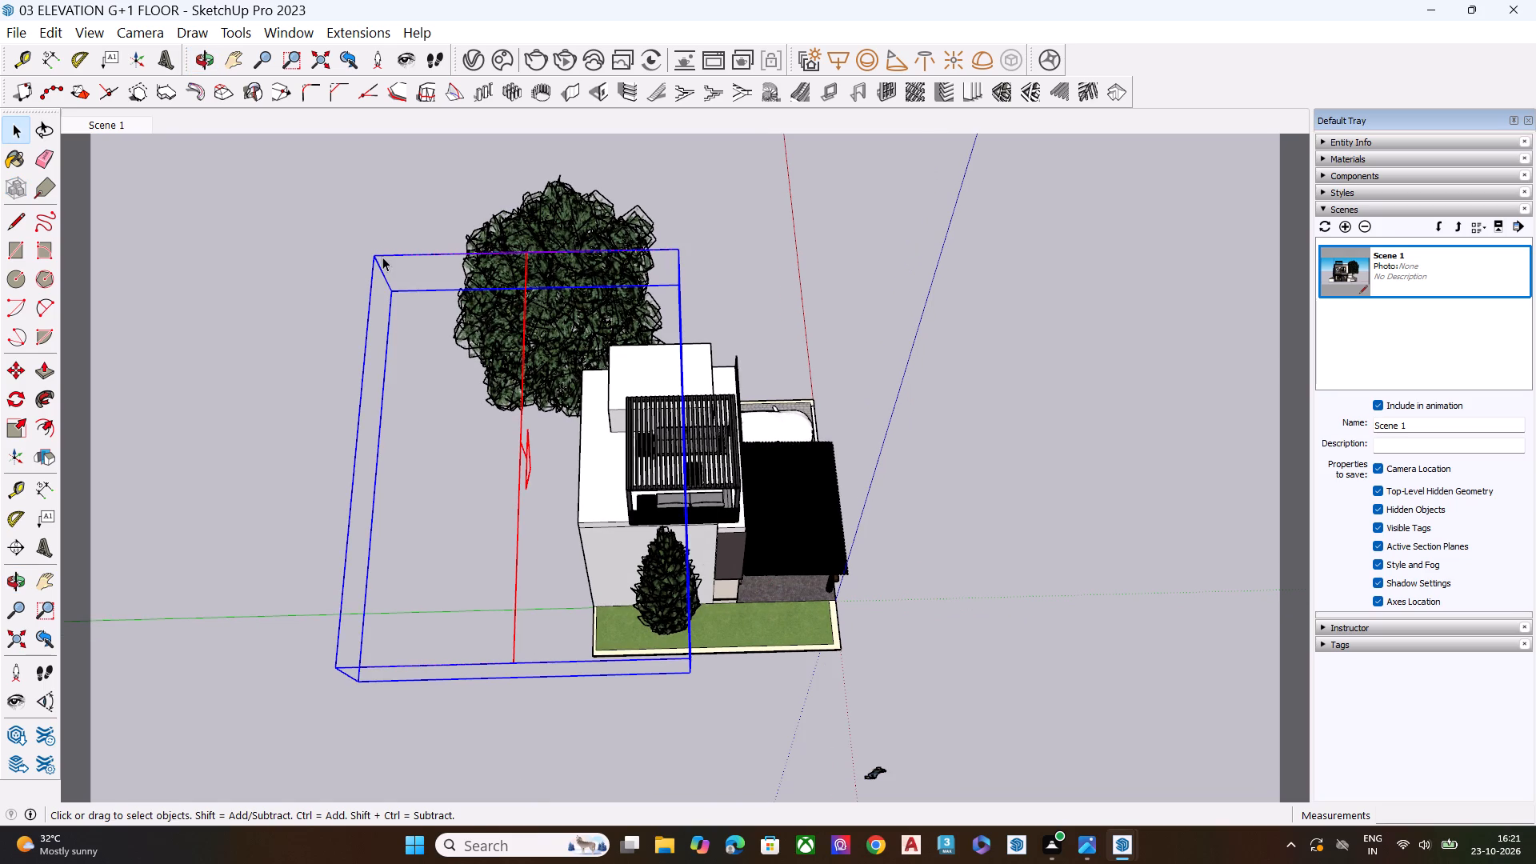
pyautogui.press('m')
pyautogui.click(369, 258)
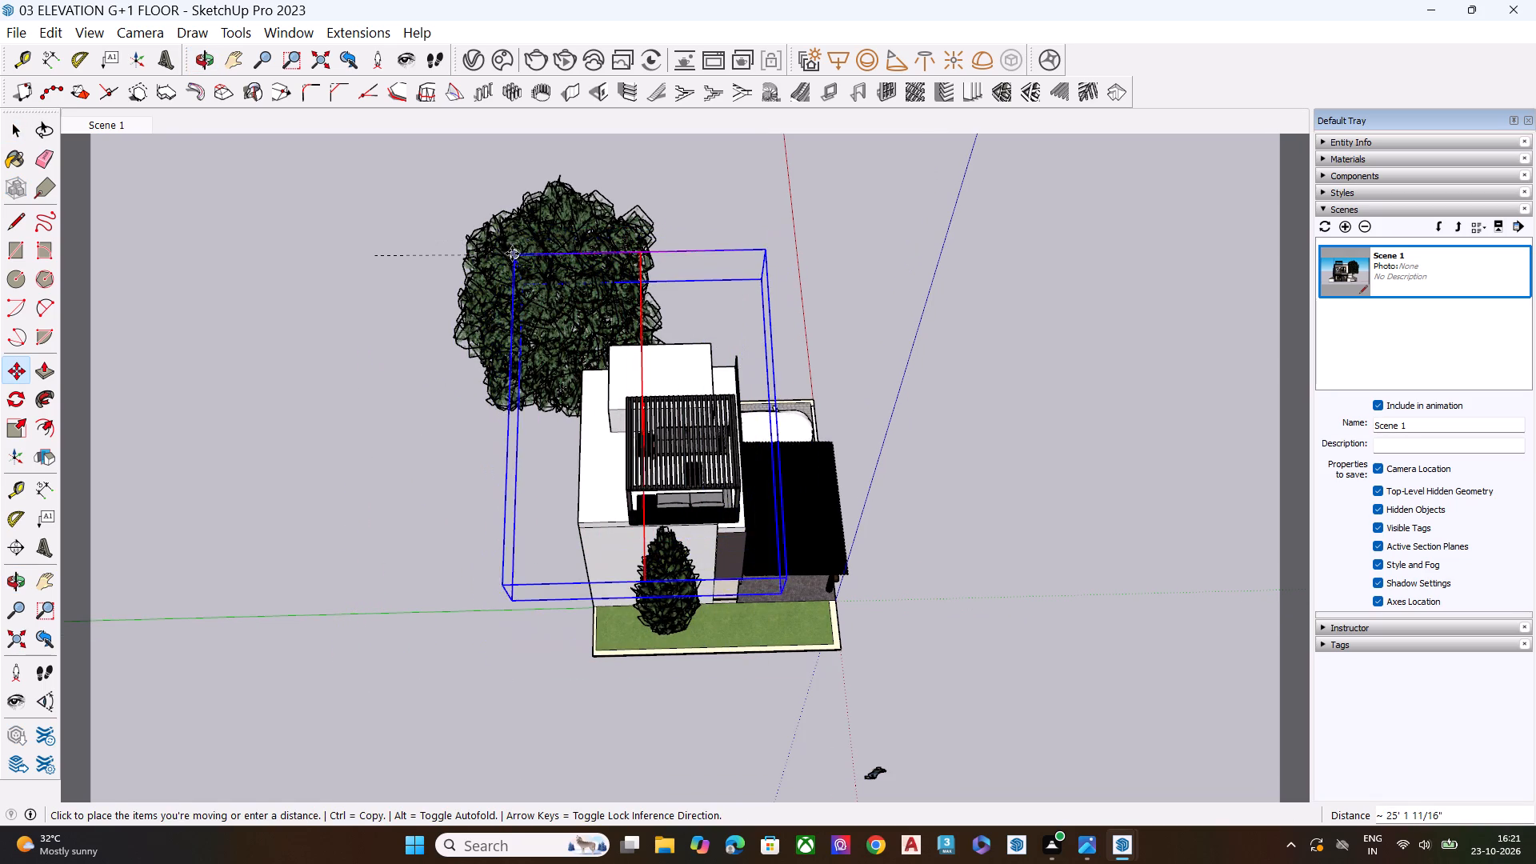
pyautogui.press('space')
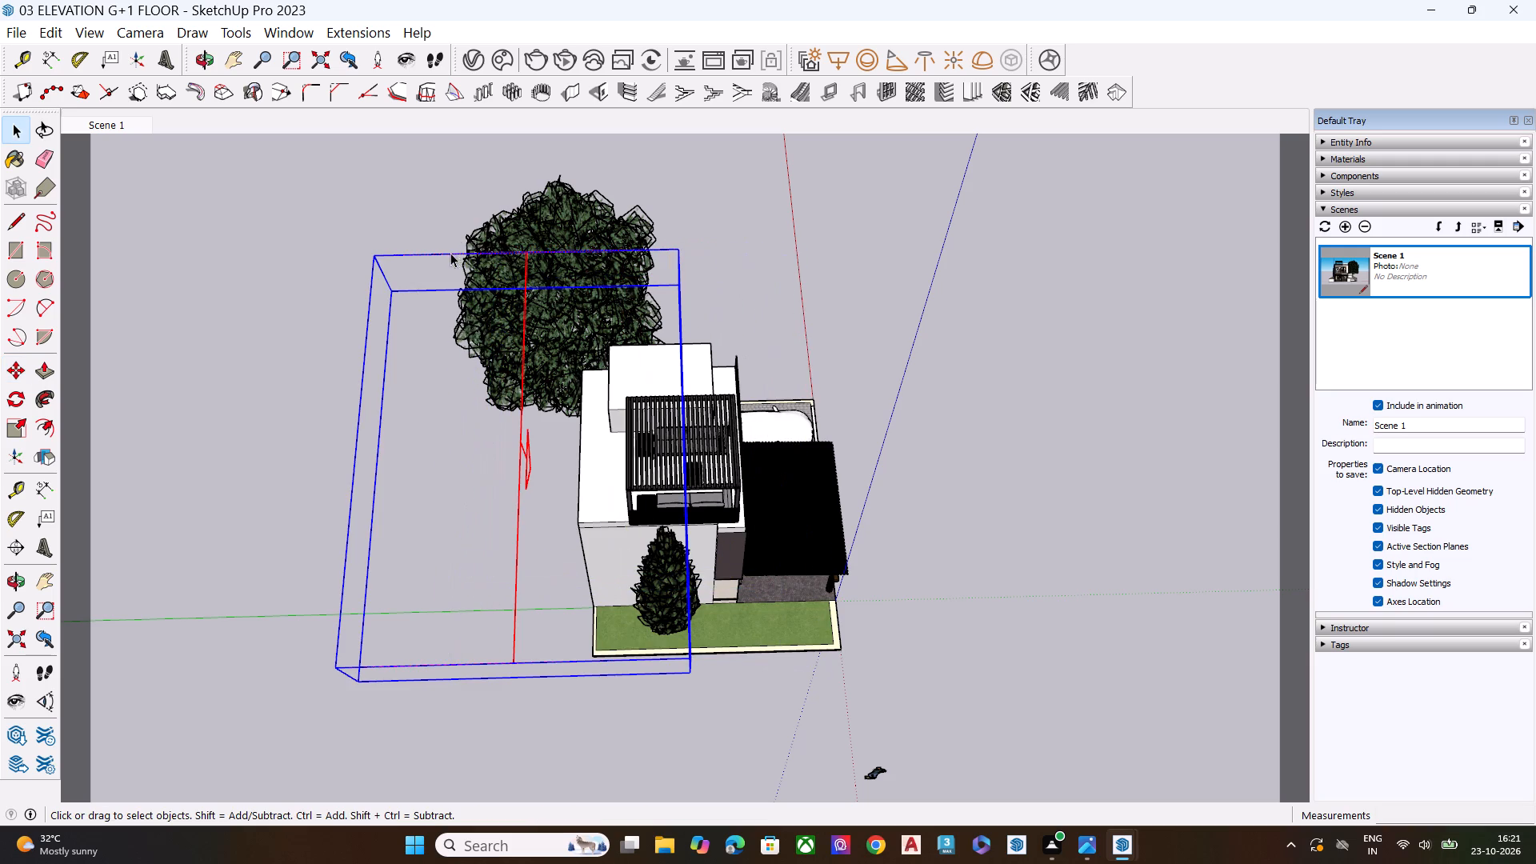
pyautogui.press('space')
pyautogui.press('m')
pyautogui.click(370, 255)
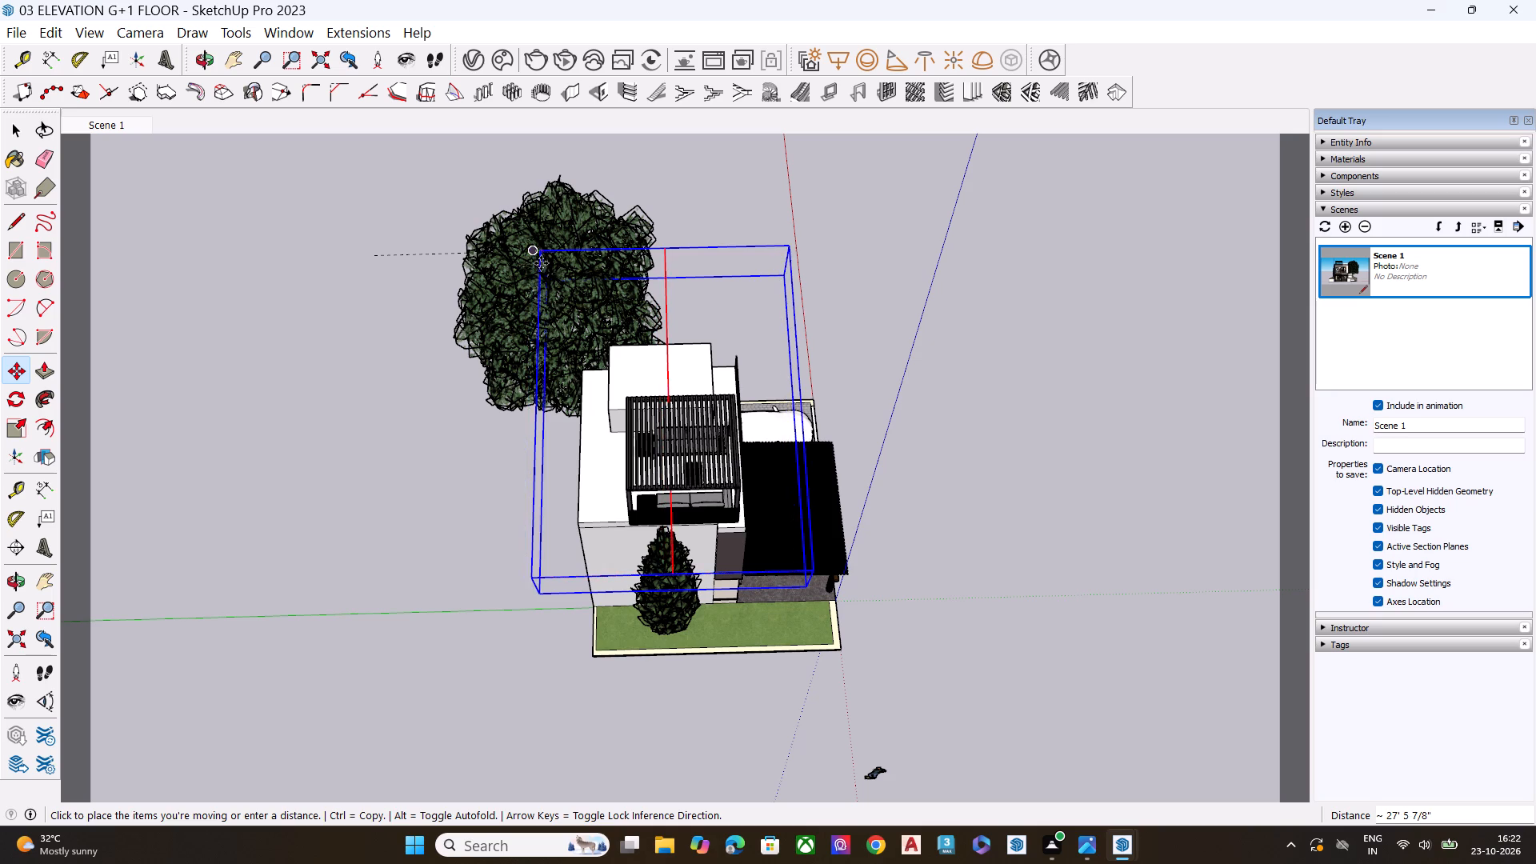
pyautogui.click(579, 249)
pyautogui.press('space')
# Stretch the group's rear side outward along the green axis, toward the back of the house, and deselect it.
pyautogui.moveTo(1097, 583); pyautogui.dragTo(1208, 444, button='middle')
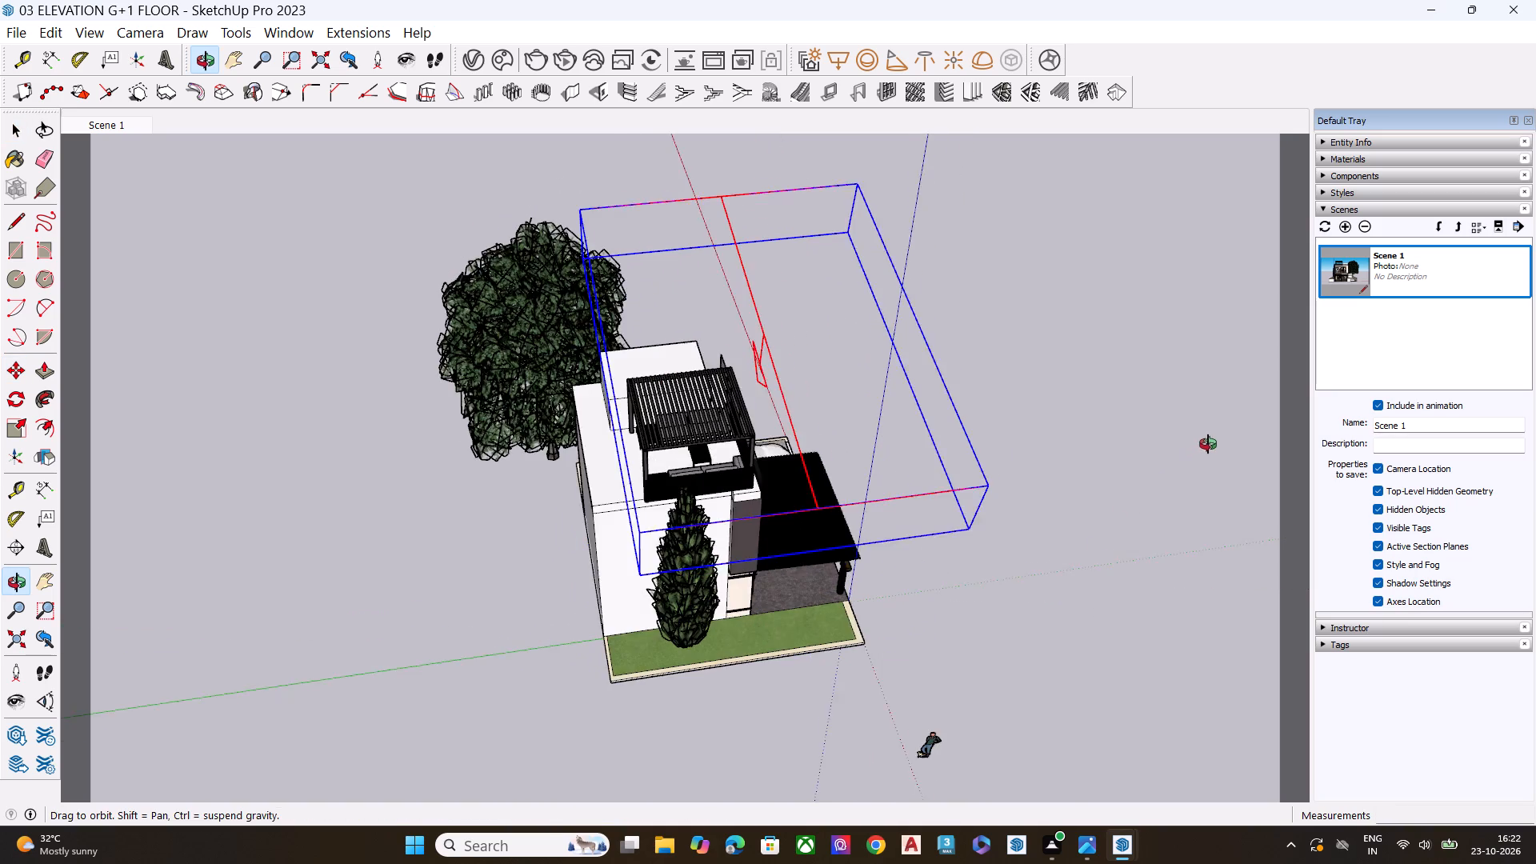
pyautogui.moveTo(110, 453); pyautogui.dragTo(566, 418, button='middle')
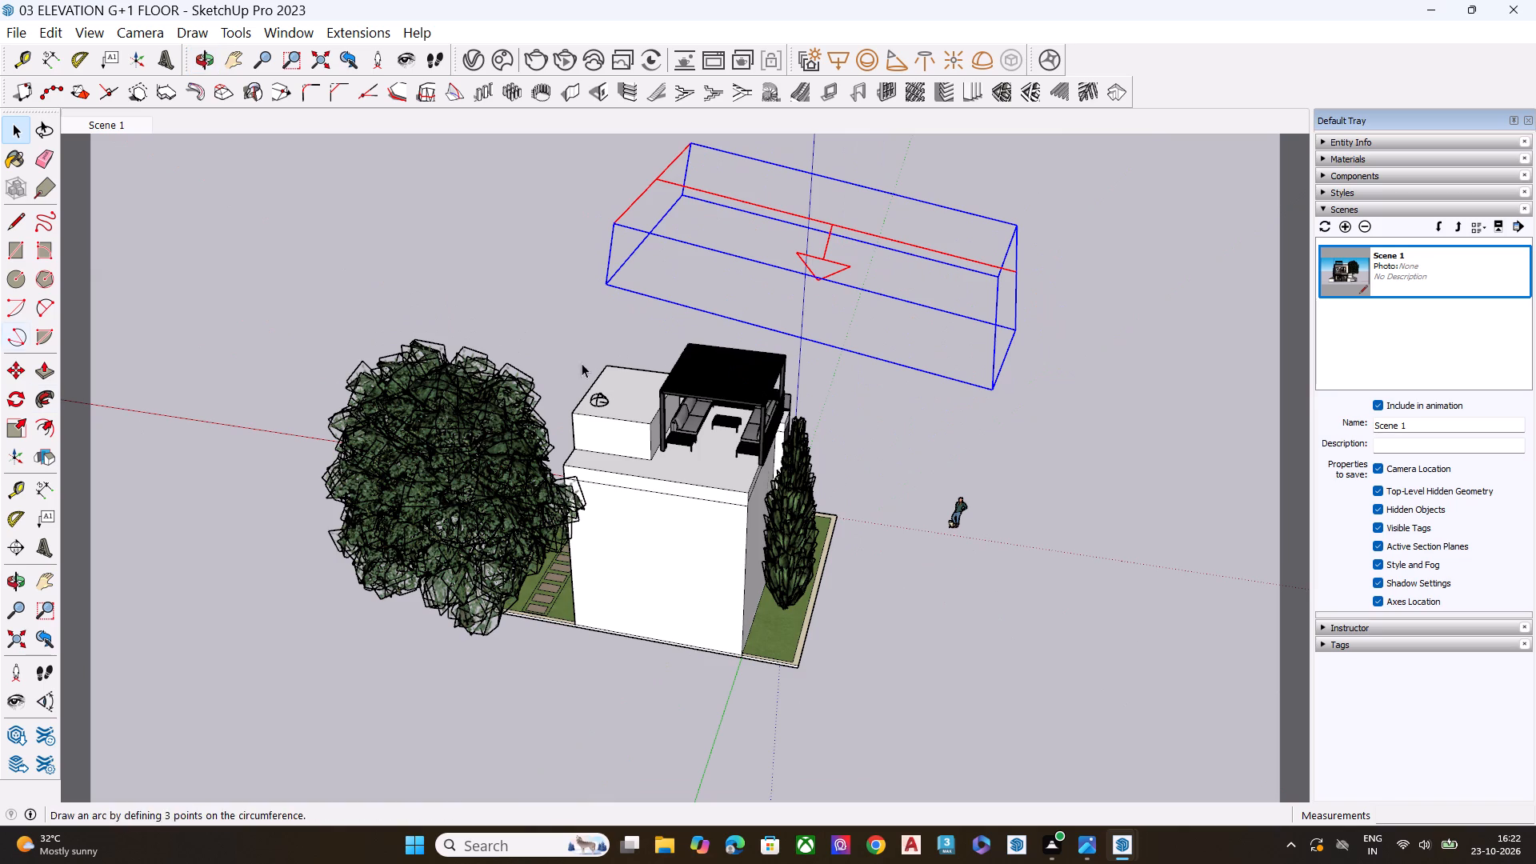
pyautogui.scroll(-4, 874, 370)
pyautogui.moveTo(862, 424); pyautogui.dragTo(898, 362, button='middle')
pyautogui.press('s')
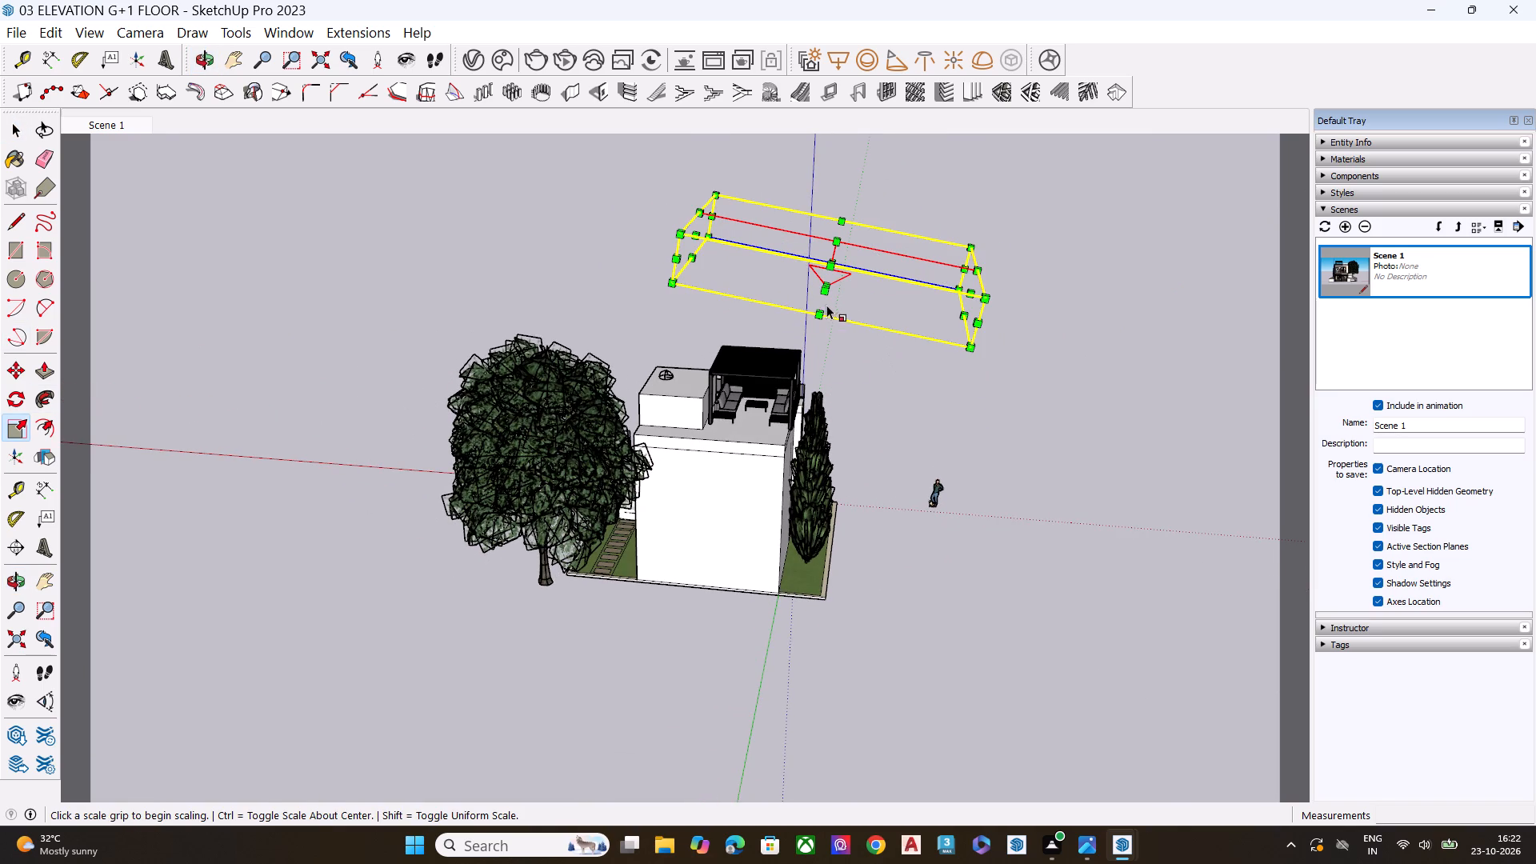
pyautogui.click(825, 292)
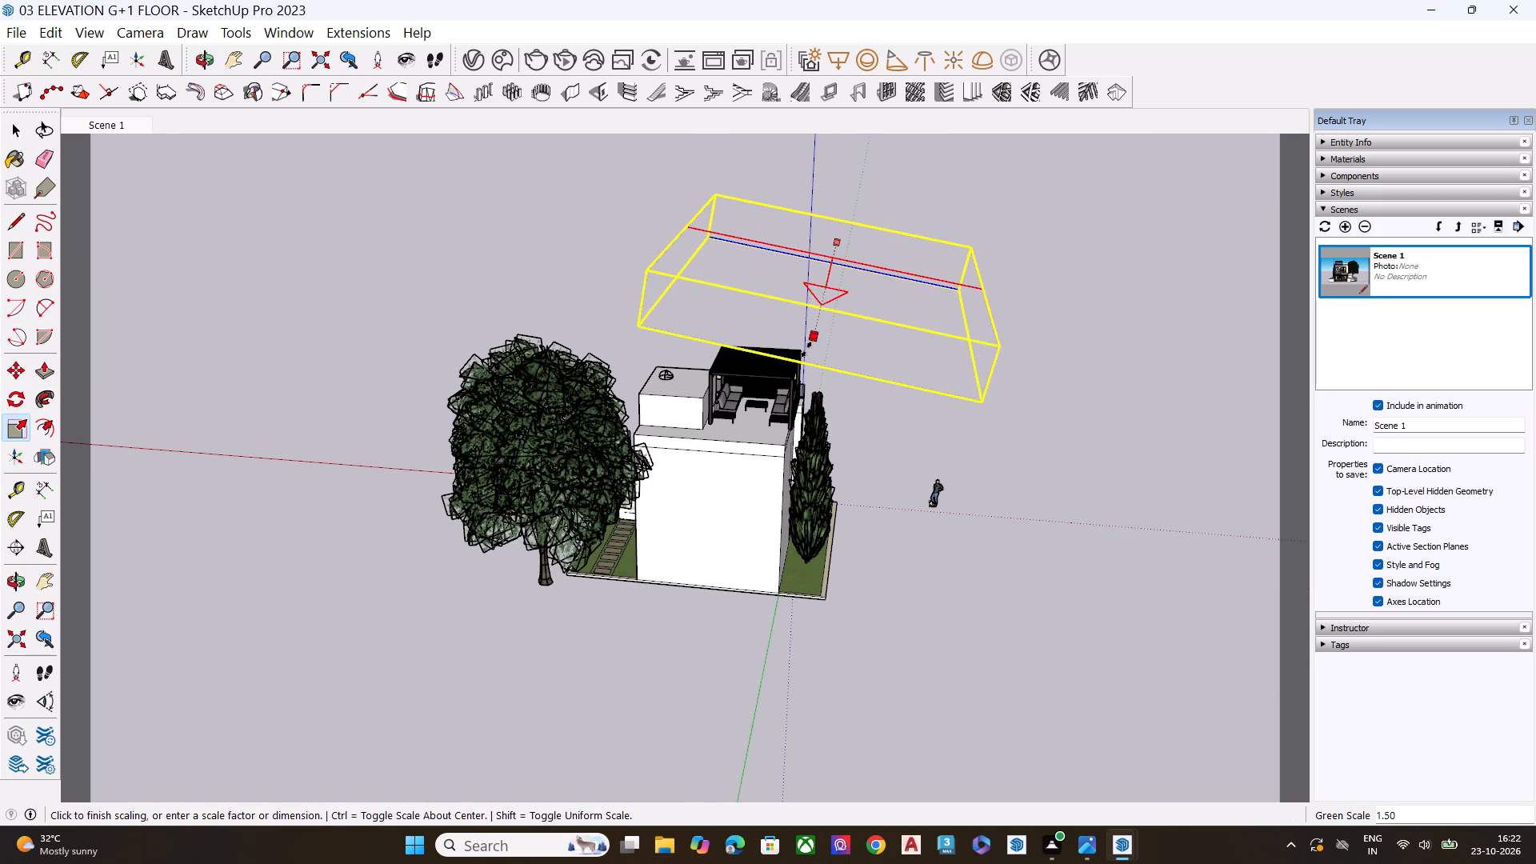
pyautogui.click(823, 326)
pyautogui.press('space')
pyautogui.click(884, 400)
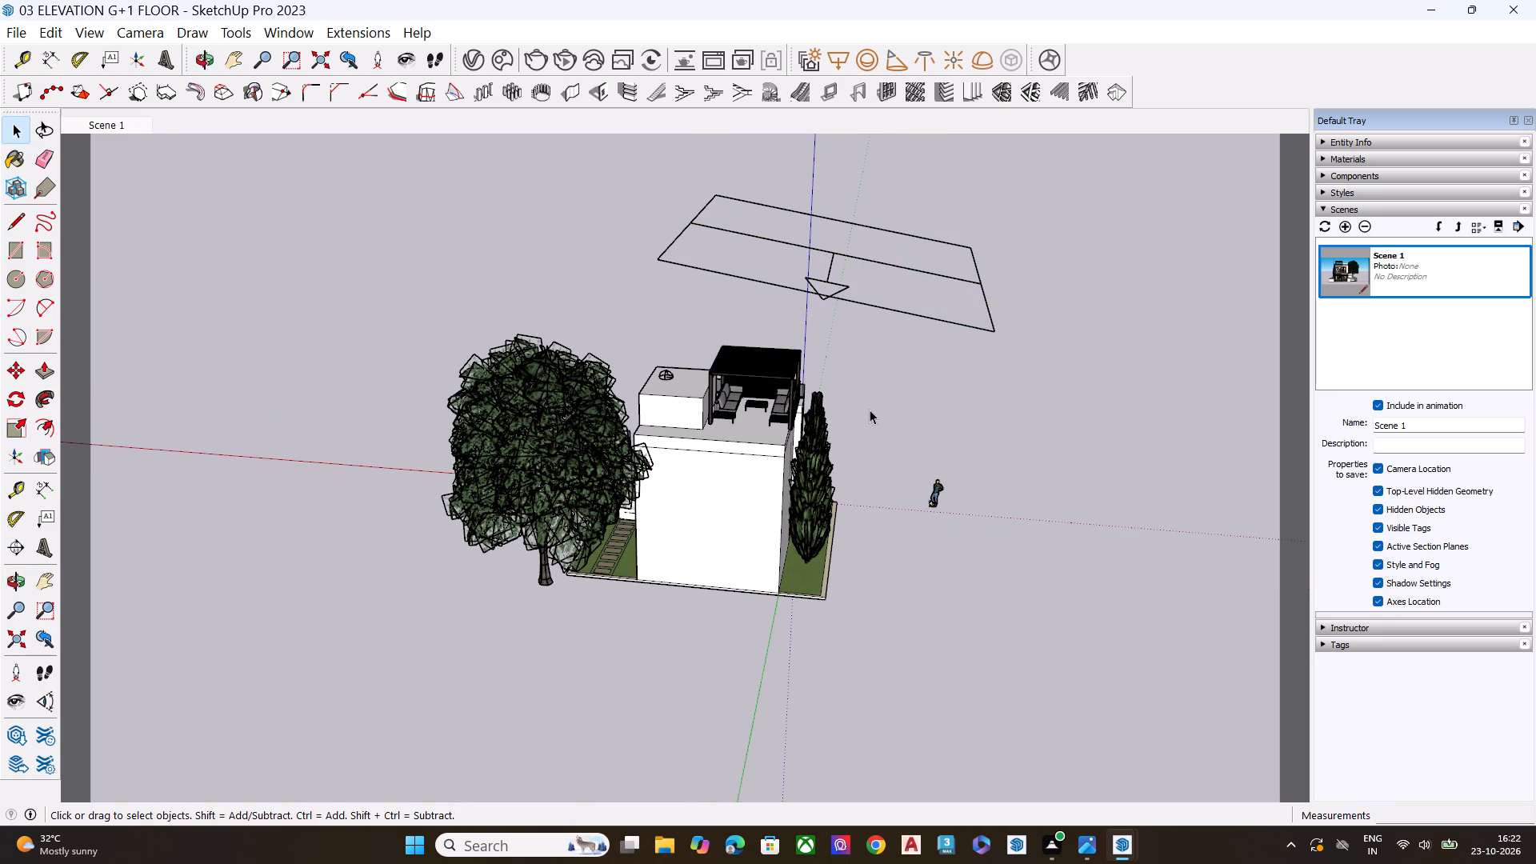
# Stretch the arrow-marked group above the house downward along the blue axis to more than twice its height, and deselect it.
pyautogui.moveTo(862, 394); pyautogui.dragTo(906, 274, button='middle')
pyautogui.scroll(7, 874, 250)
pyautogui.click(822, 272)
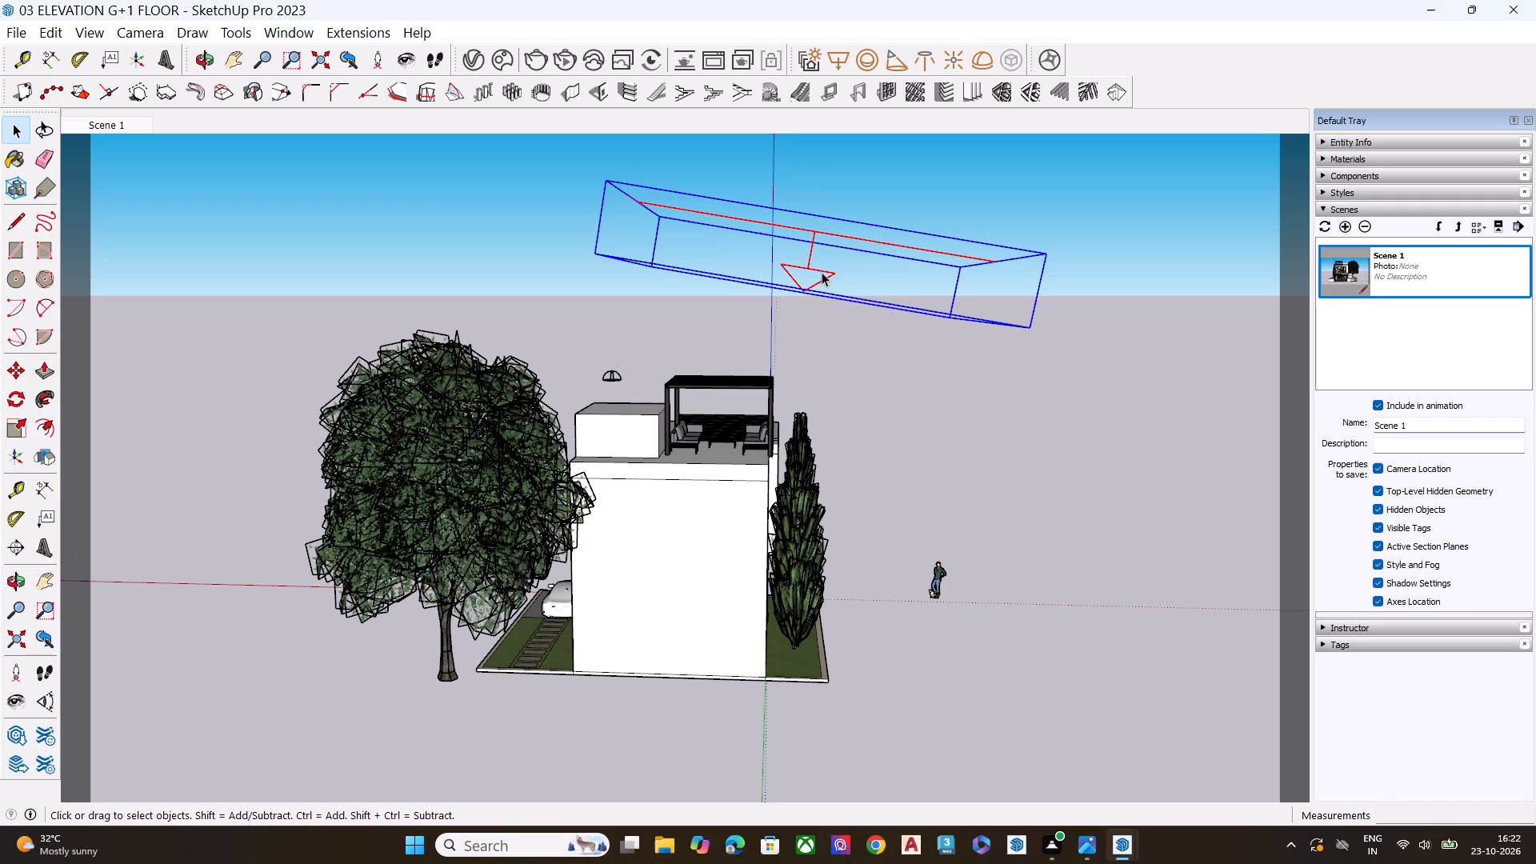
pyautogui.press('s')
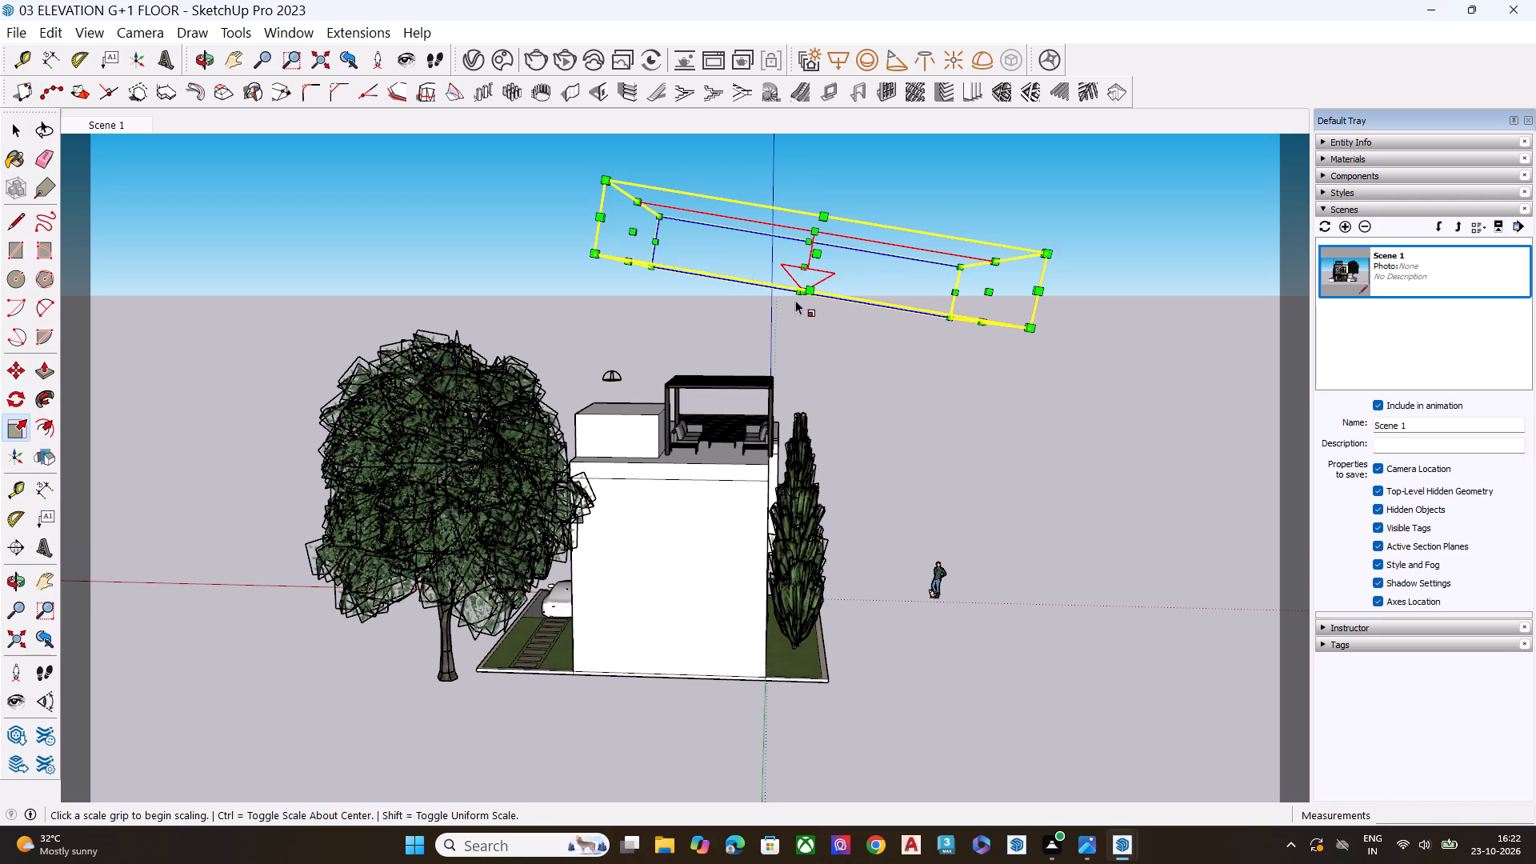
pyautogui.moveTo(803, 292); pyautogui.dragTo(857, 210, button='middle')
pyautogui.click(800, 282)
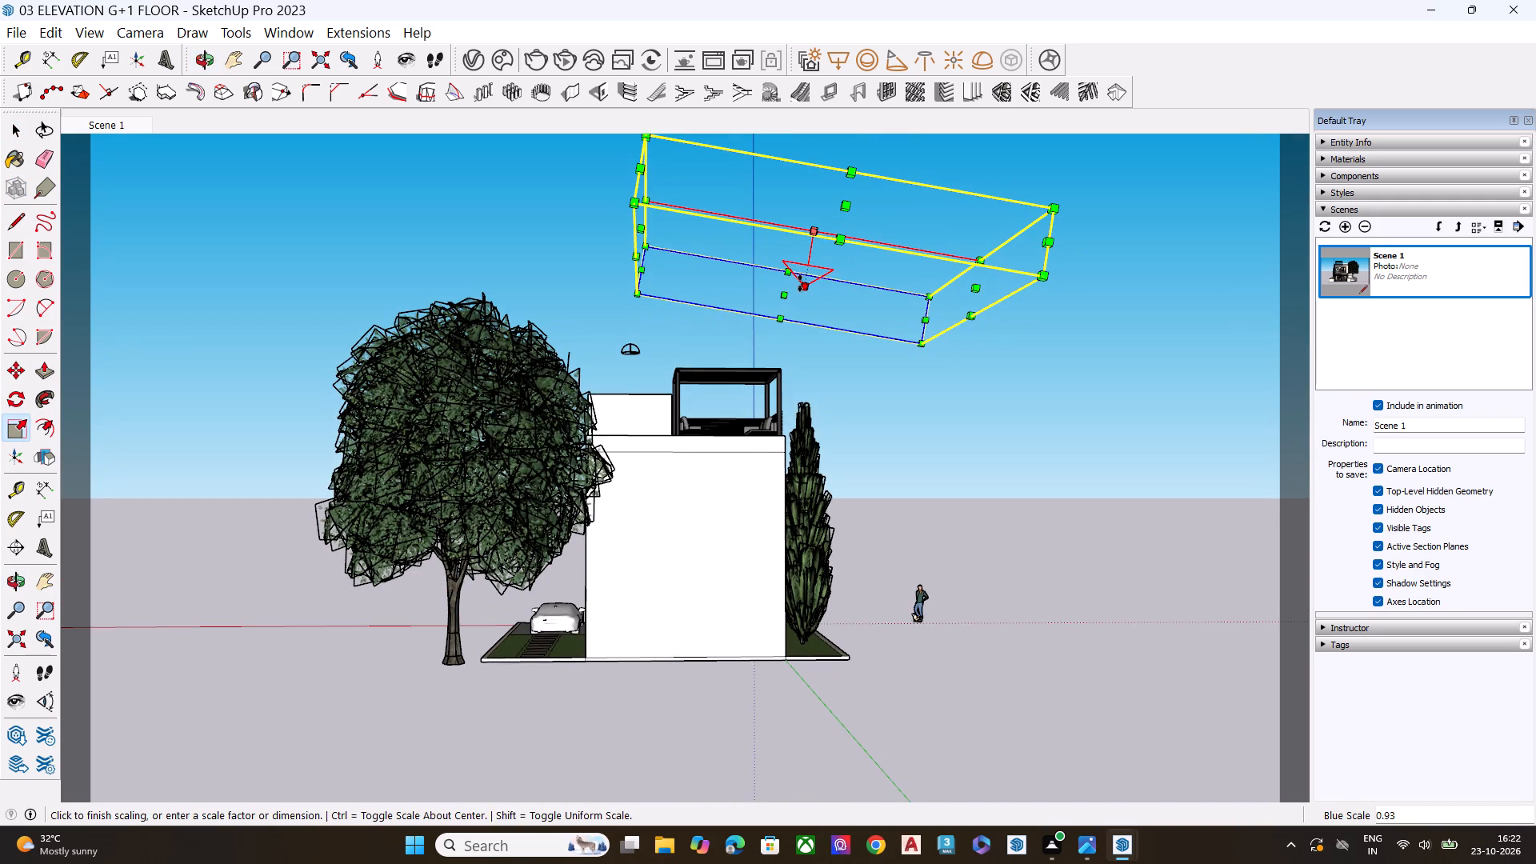
pyautogui.click(762, 369)
pyautogui.press('space')
pyautogui.click(877, 575)
# Move the arrow-marked group more than 11' 5" along the red axis toward the large tree, and deselect it.
pyautogui.moveTo(862, 590); pyautogui.dragTo(869, 610, button='middle')
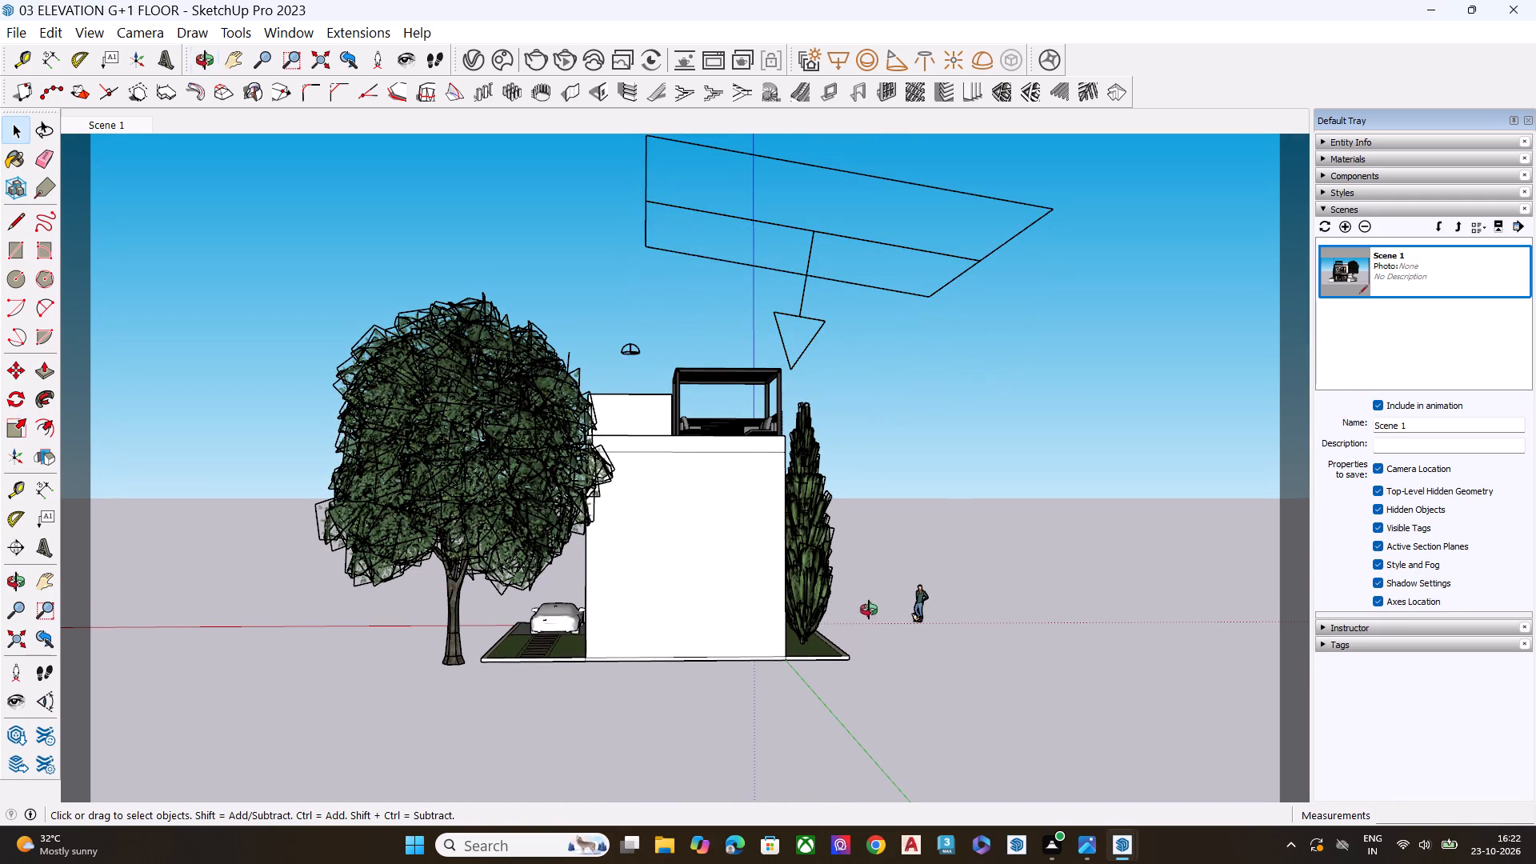
pyautogui.moveTo(869, 610); pyautogui.dragTo(978, 863, button='middle')
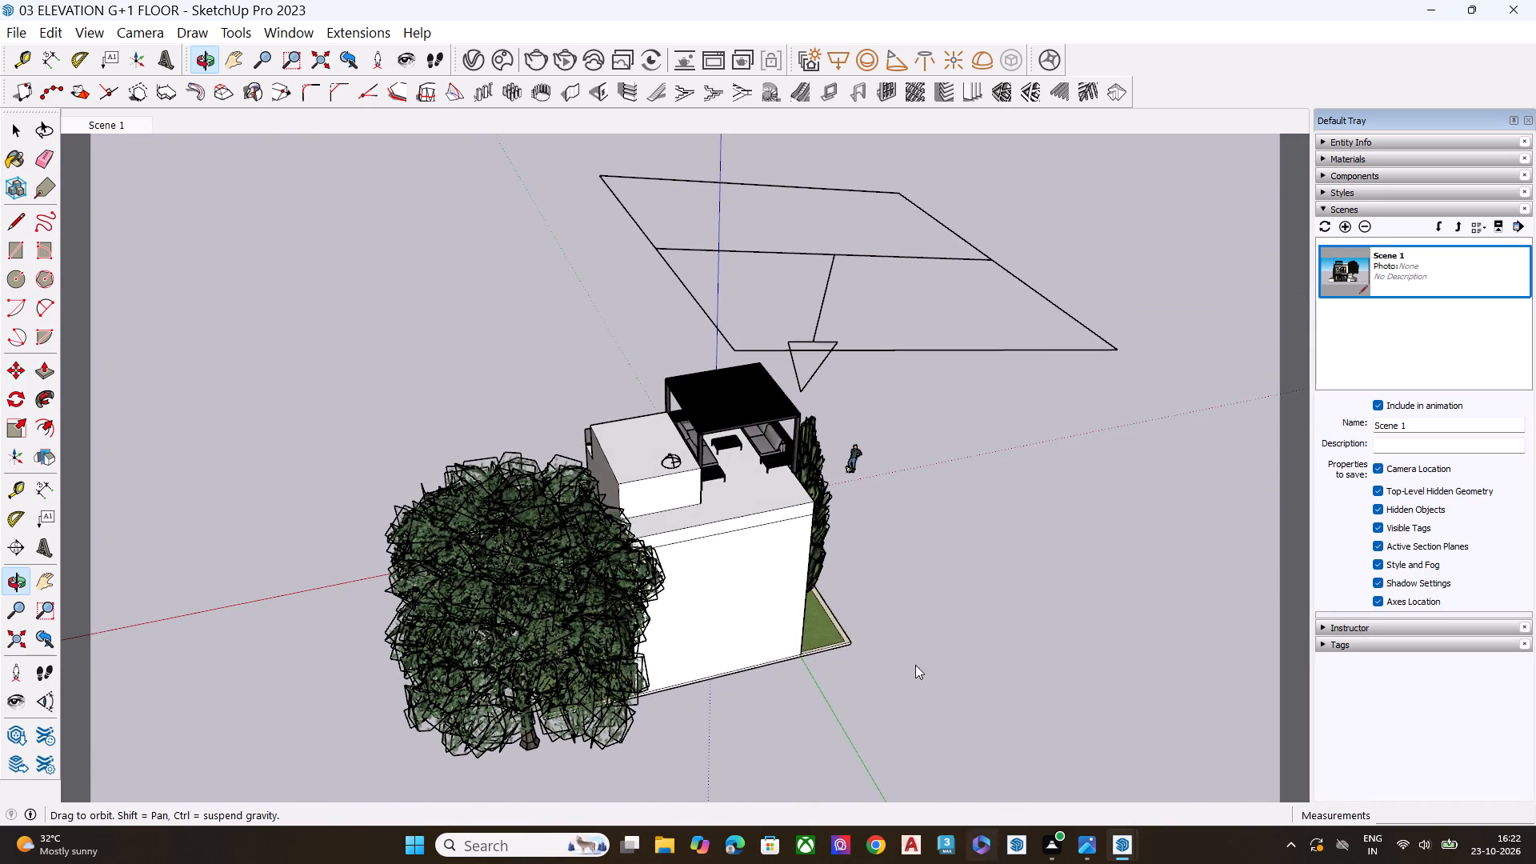
pyautogui.click(835, 255)
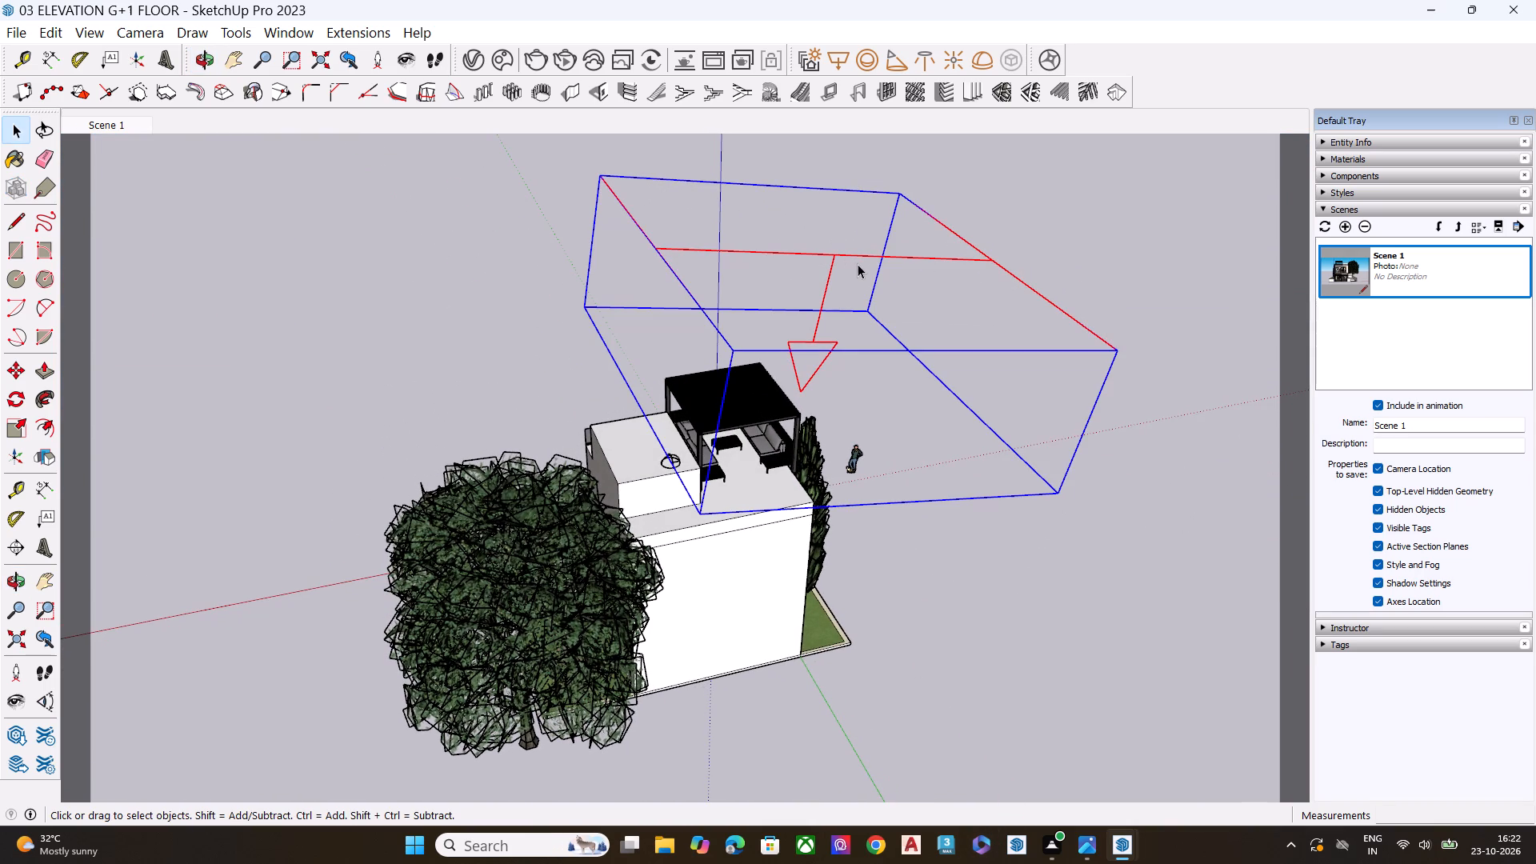
pyautogui.write(',m')
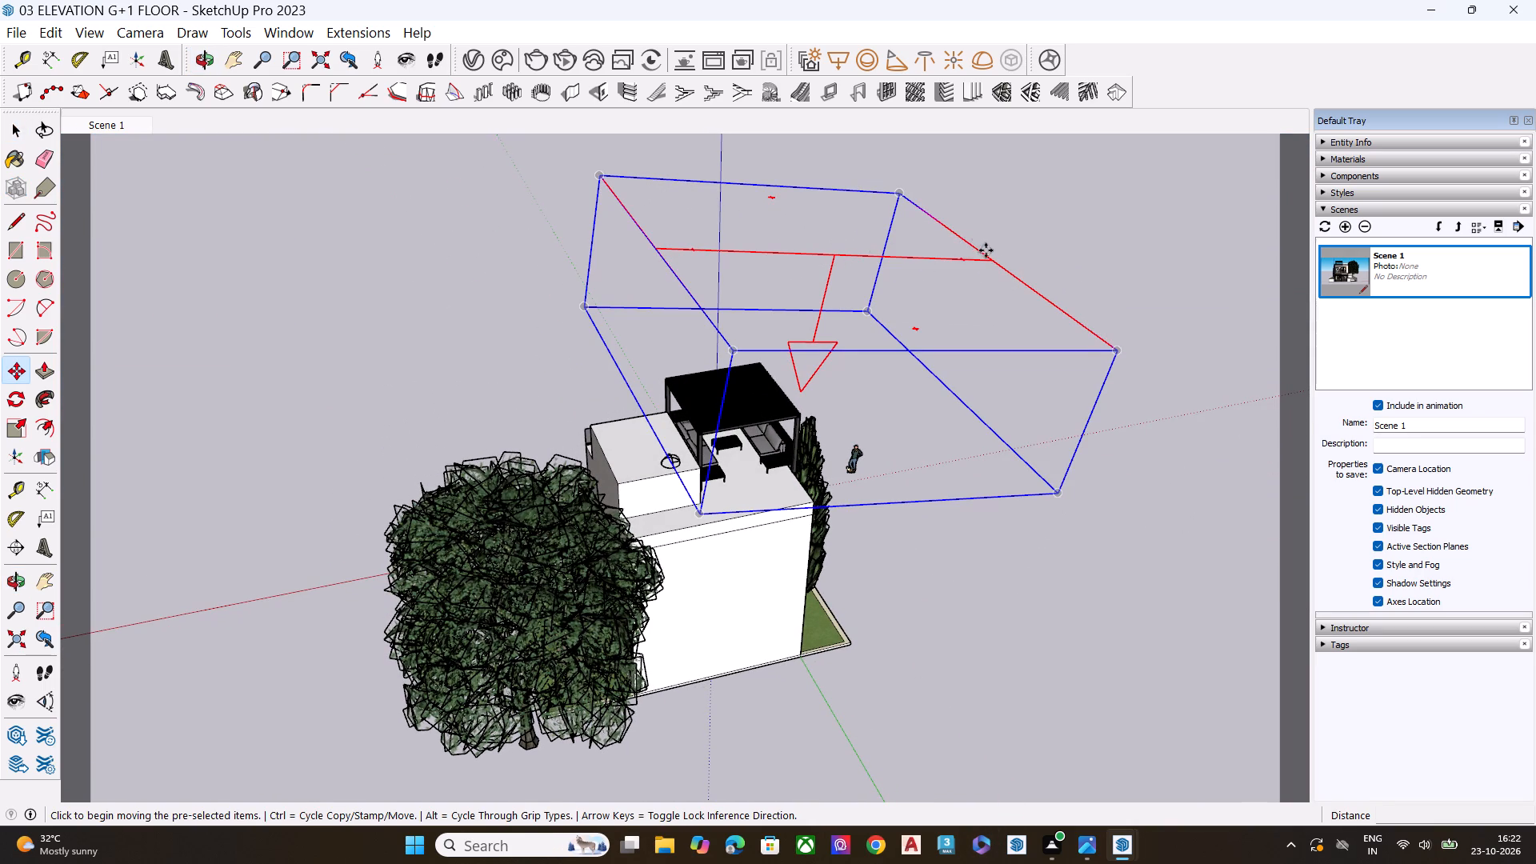
pyautogui.click(990, 255)
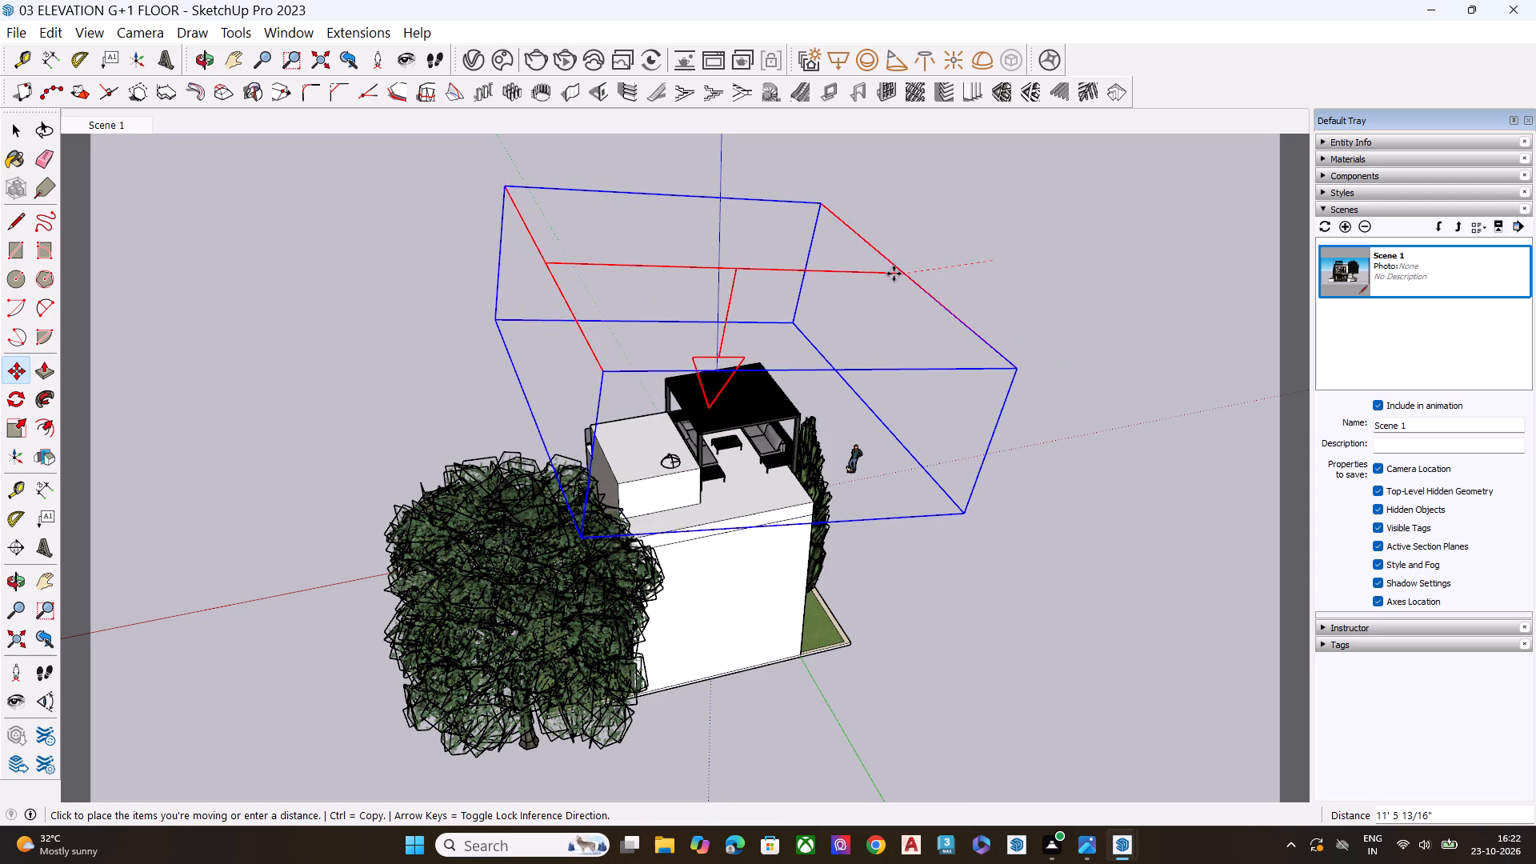
pyautogui.click(882, 274)
pyautogui.press('space')
pyautogui.click(978, 326)
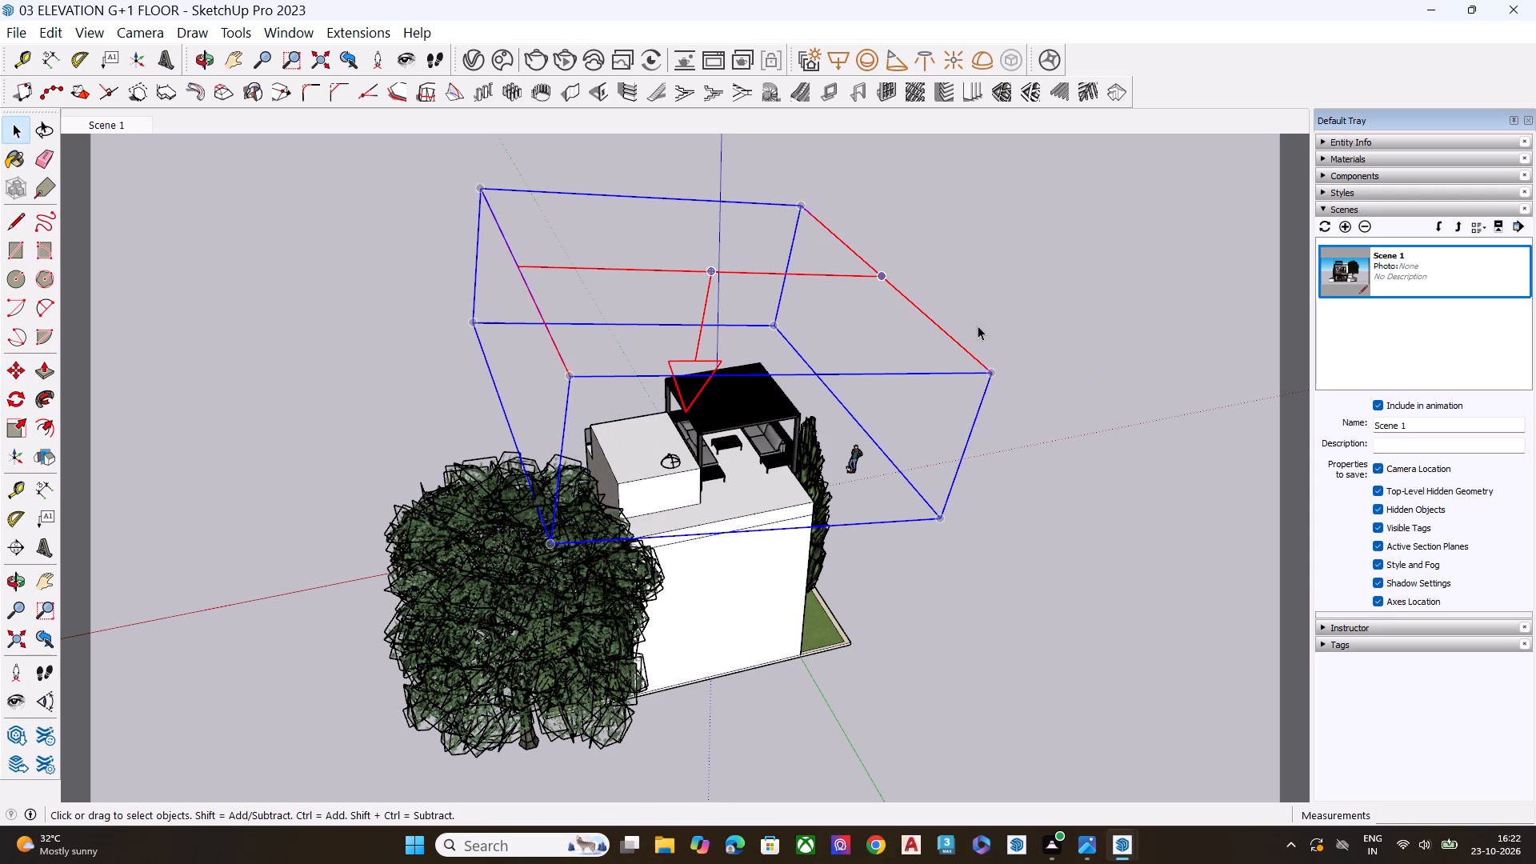
# Scale the arrow-marked group from its arrow tip along the blue axis to 0.81 of its height, and deselect it.
pyautogui.moveTo(861, 307); pyautogui.dragTo(1185, 241, button='middle')
pyautogui.moveTo(860, 368); pyautogui.dragTo(1026, 316, button='middle')
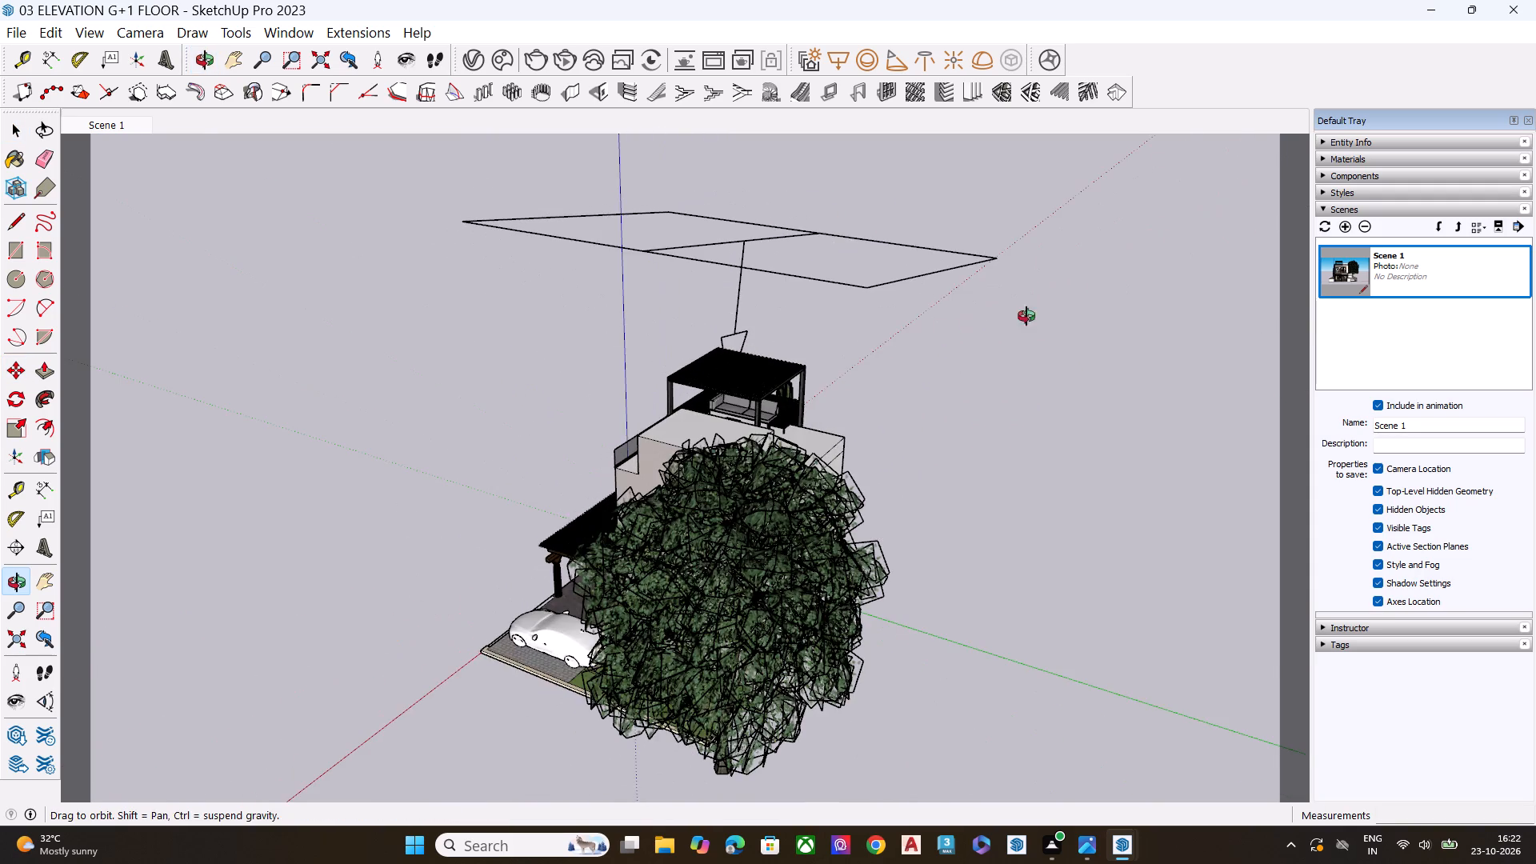
pyautogui.moveTo(1026, 316); pyautogui.dragTo(1134, 288, button='middle')
pyautogui.moveTo(829, 421); pyautogui.dragTo(791, 130, button='middle')
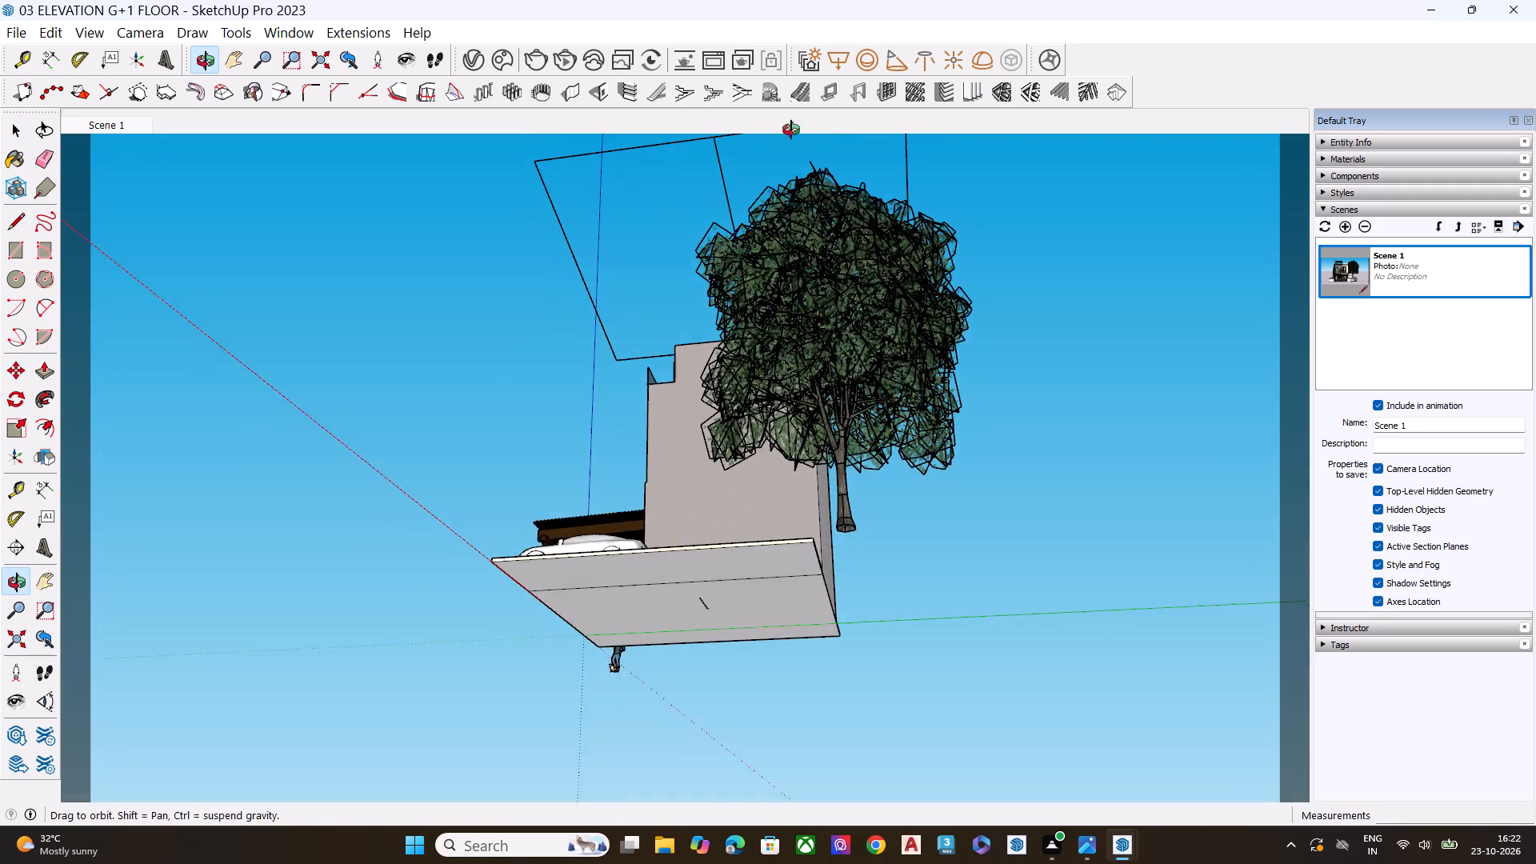
pyautogui.moveTo(791, 130); pyautogui.dragTo(1173, 186, button='middle')
pyautogui.moveTo(629, 341); pyautogui.dragTo(937, 723, button='middle')
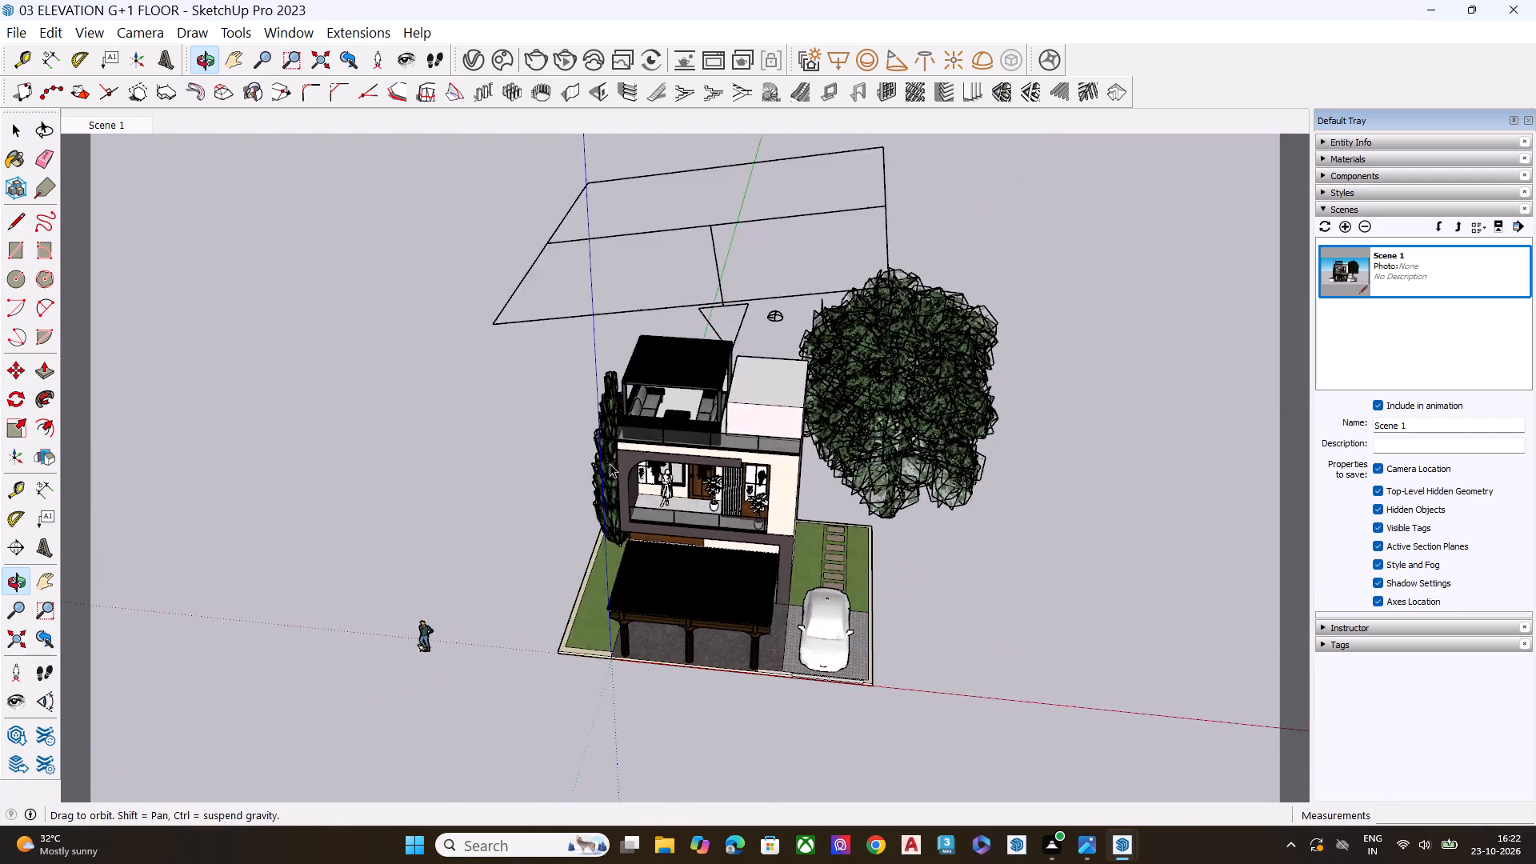
pyautogui.moveTo(519, 420); pyautogui.dragTo(971, 679, button='middle')
pyautogui.scroll(1, 896, 662)
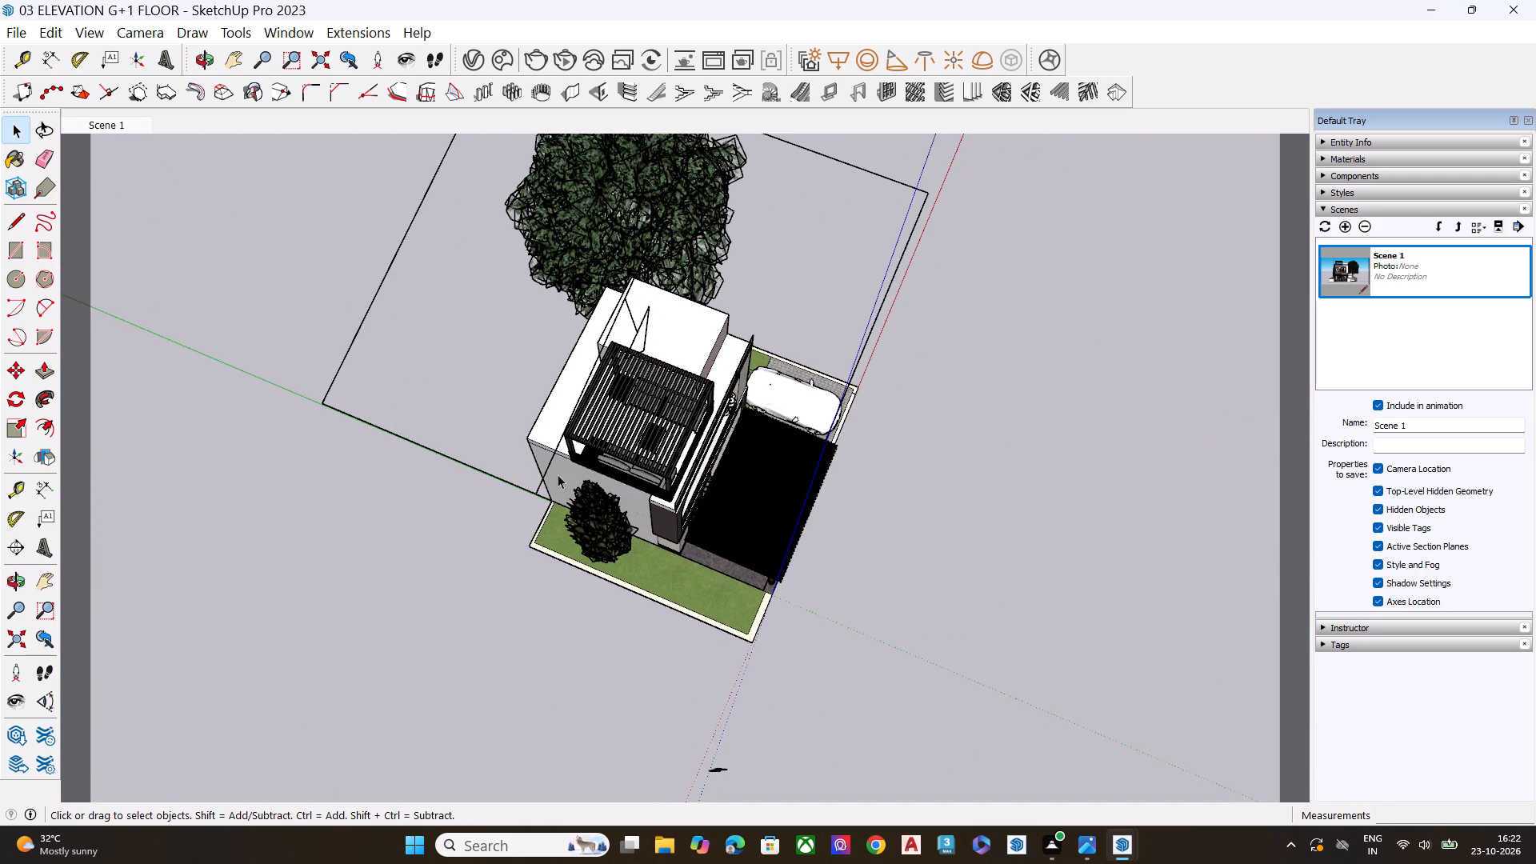
pyautogui.moveTo(698, 471); pyautogui.dragTo(402, 214, button='middle')
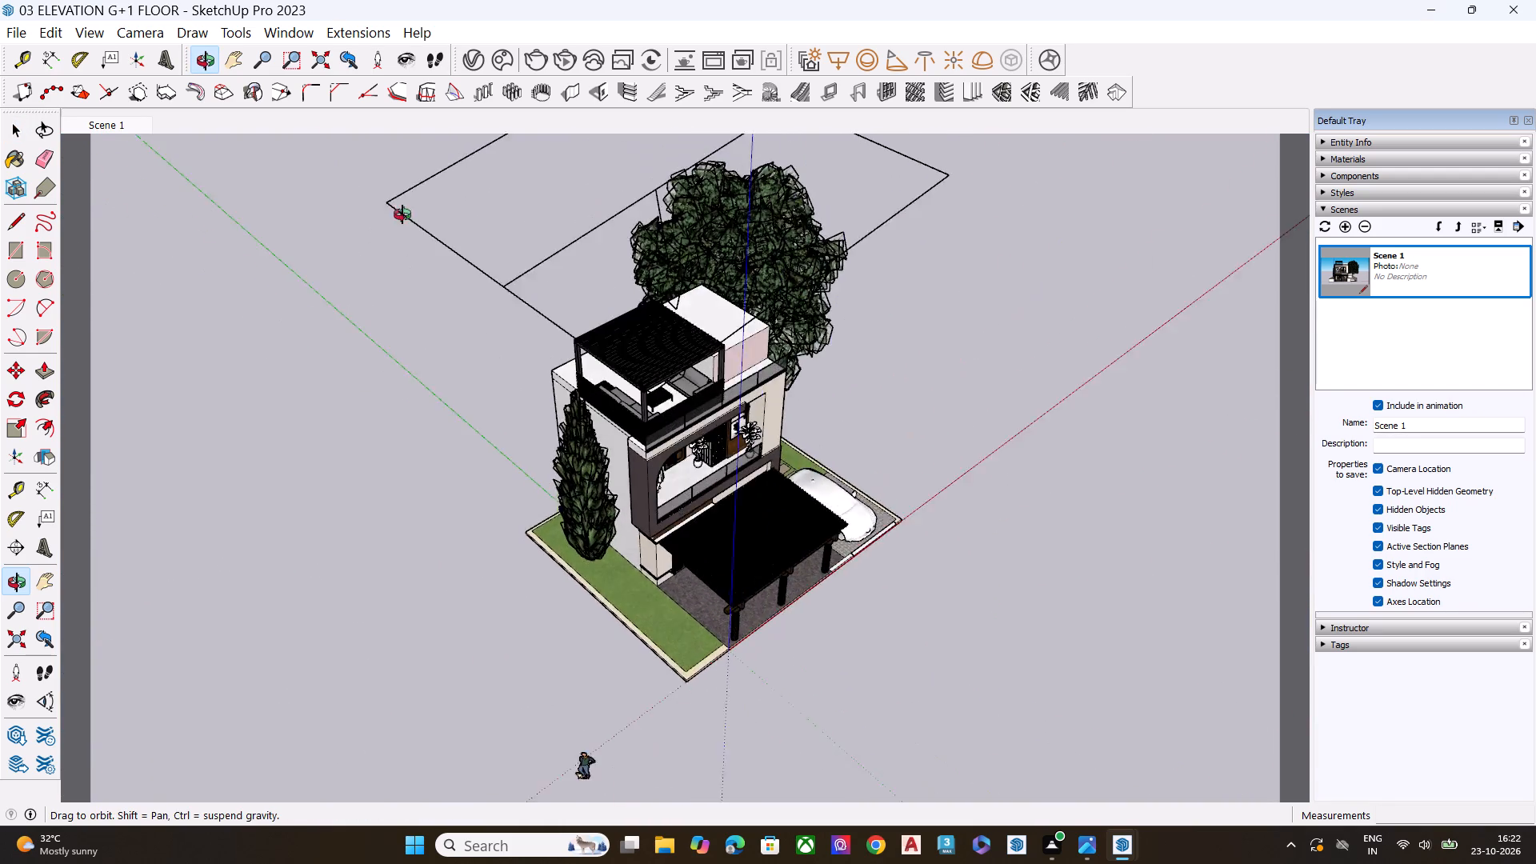
pyautogui.moveTo(402, 214); pyautogui.dragTo(306, 154, button='middle')
pyautogui.scroll(4, 741, 284)
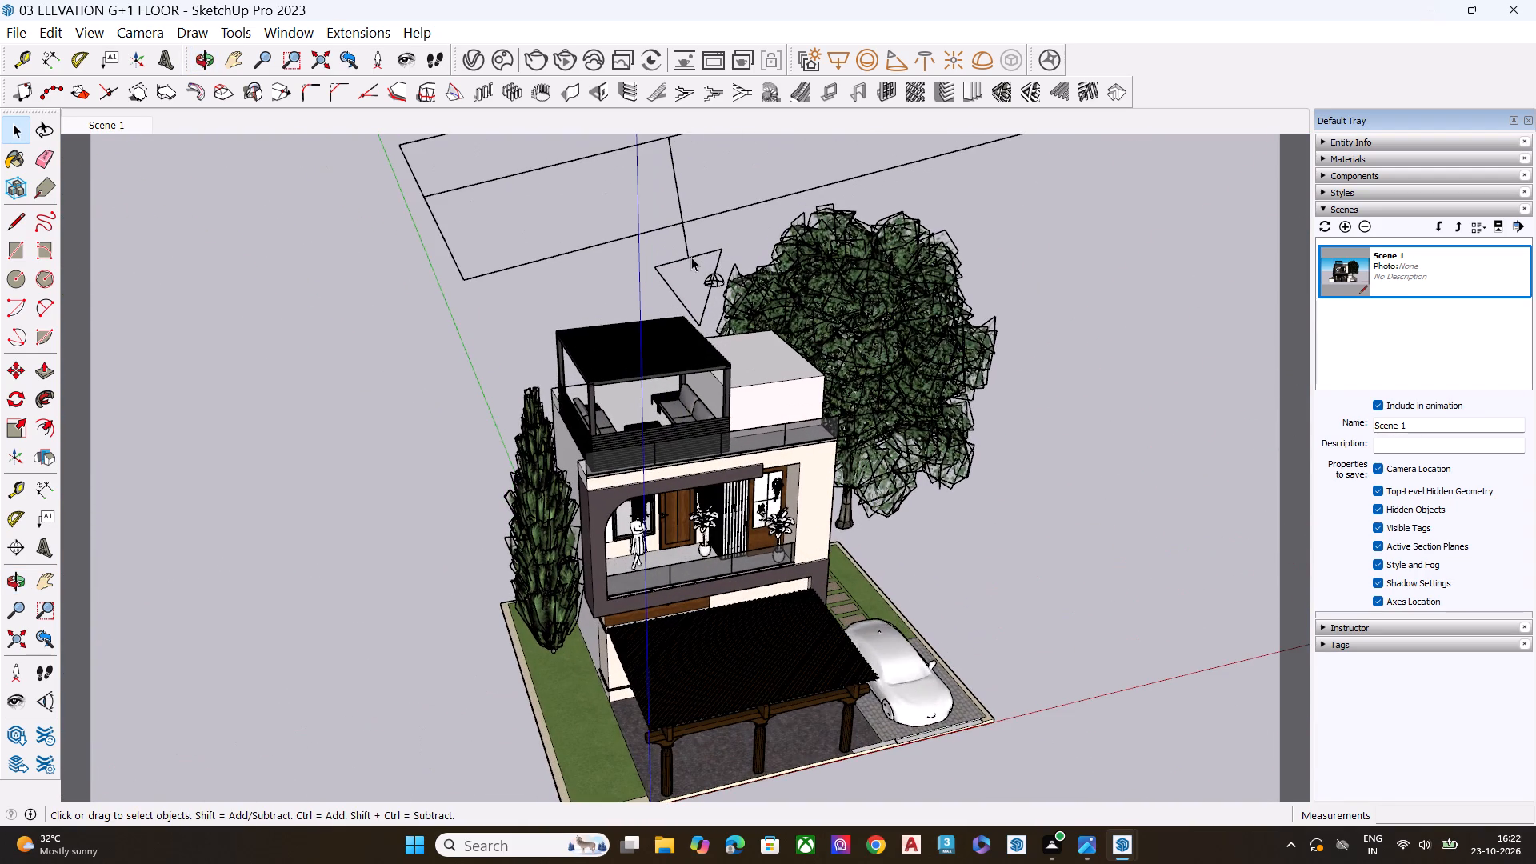
pyautogui.click(691, 257)
pyautogui.press('s')
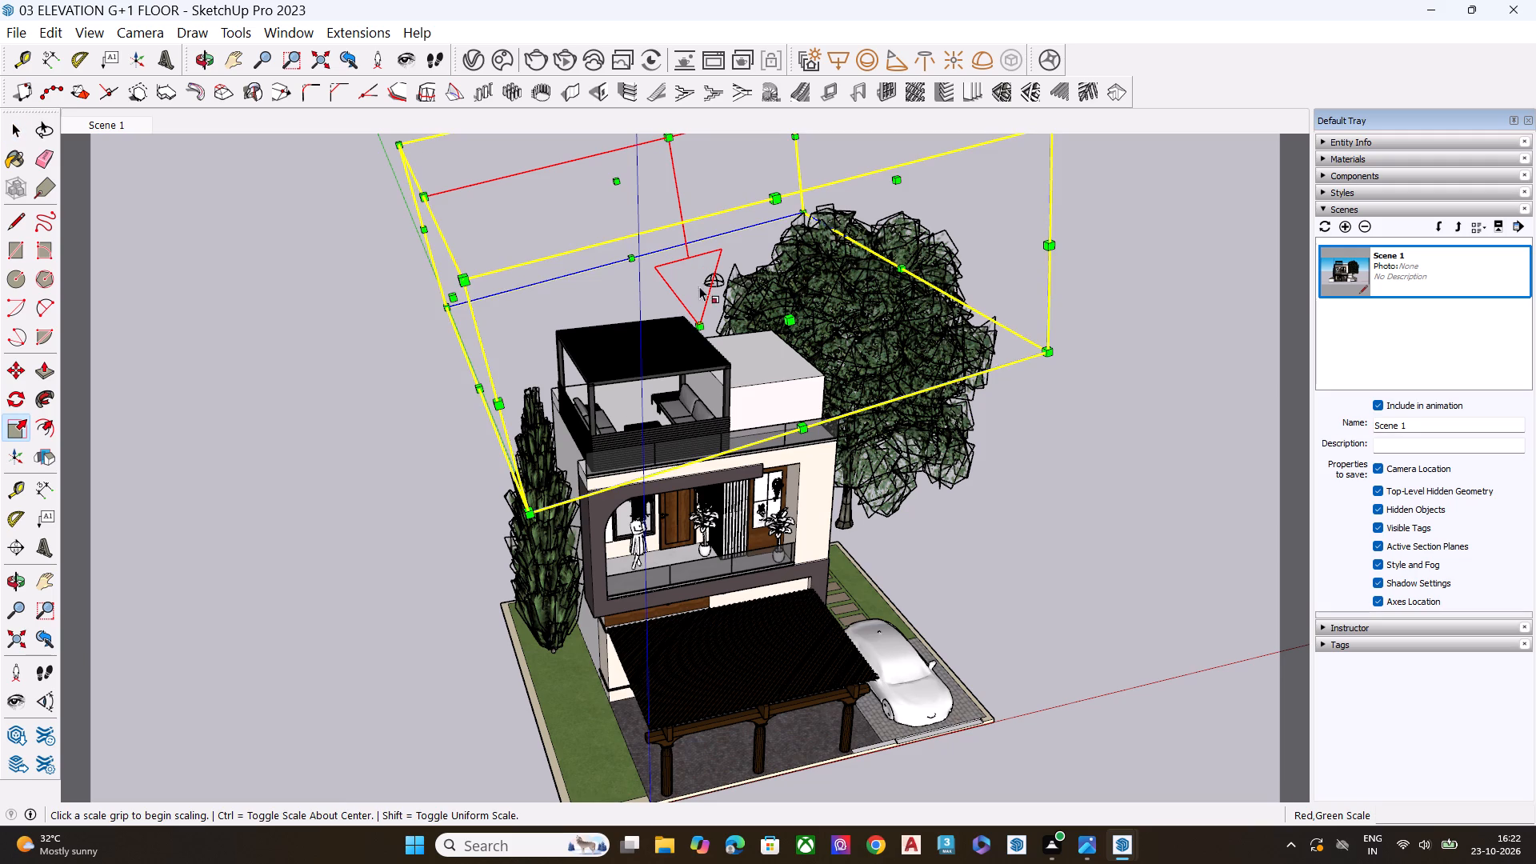
pyautogui.click(701, 325)
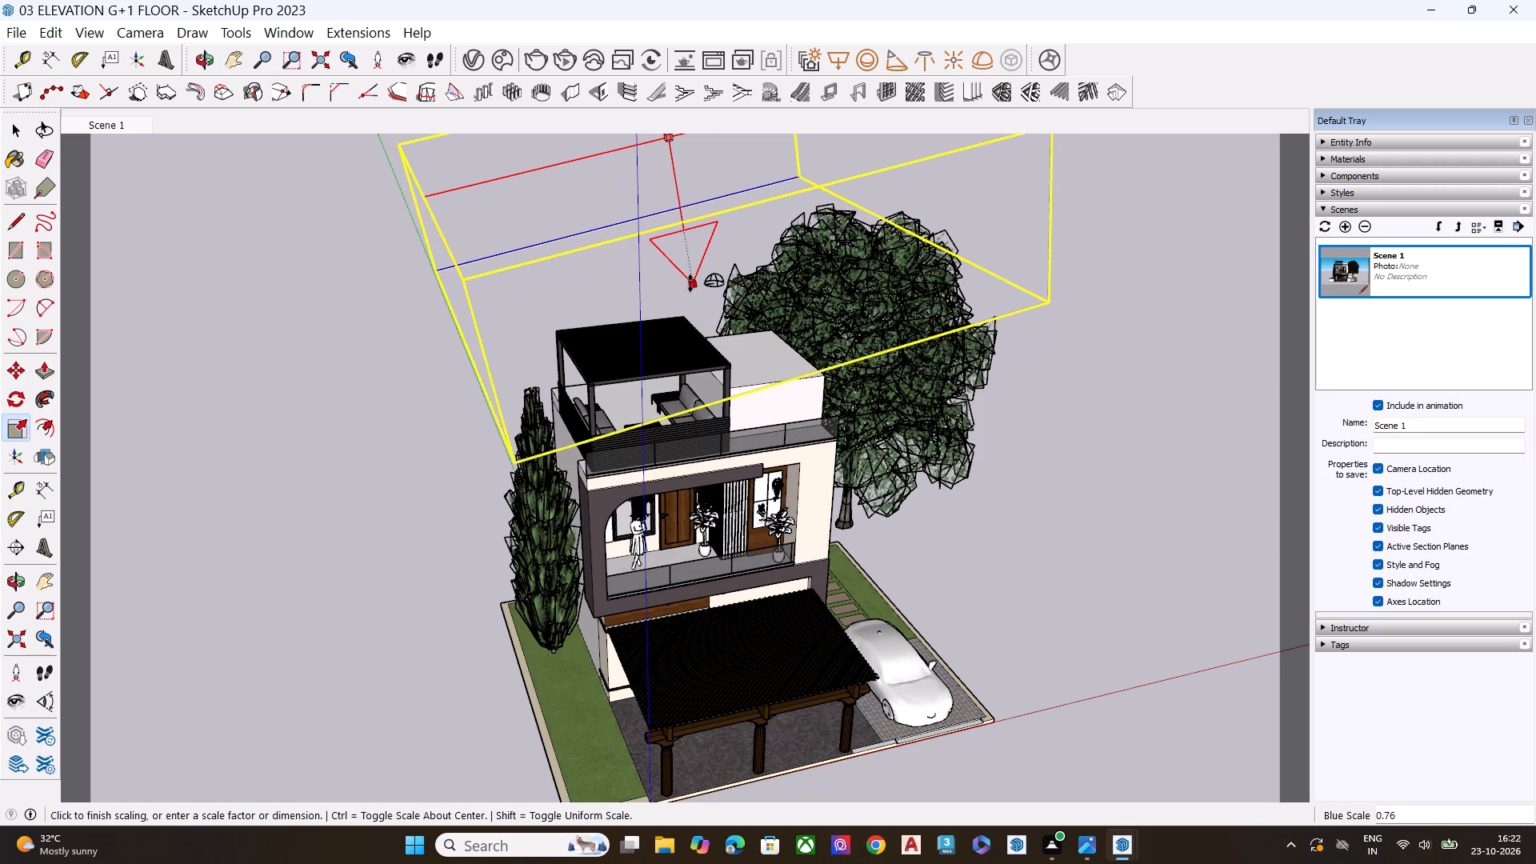
pyautogui.click(694, 293)
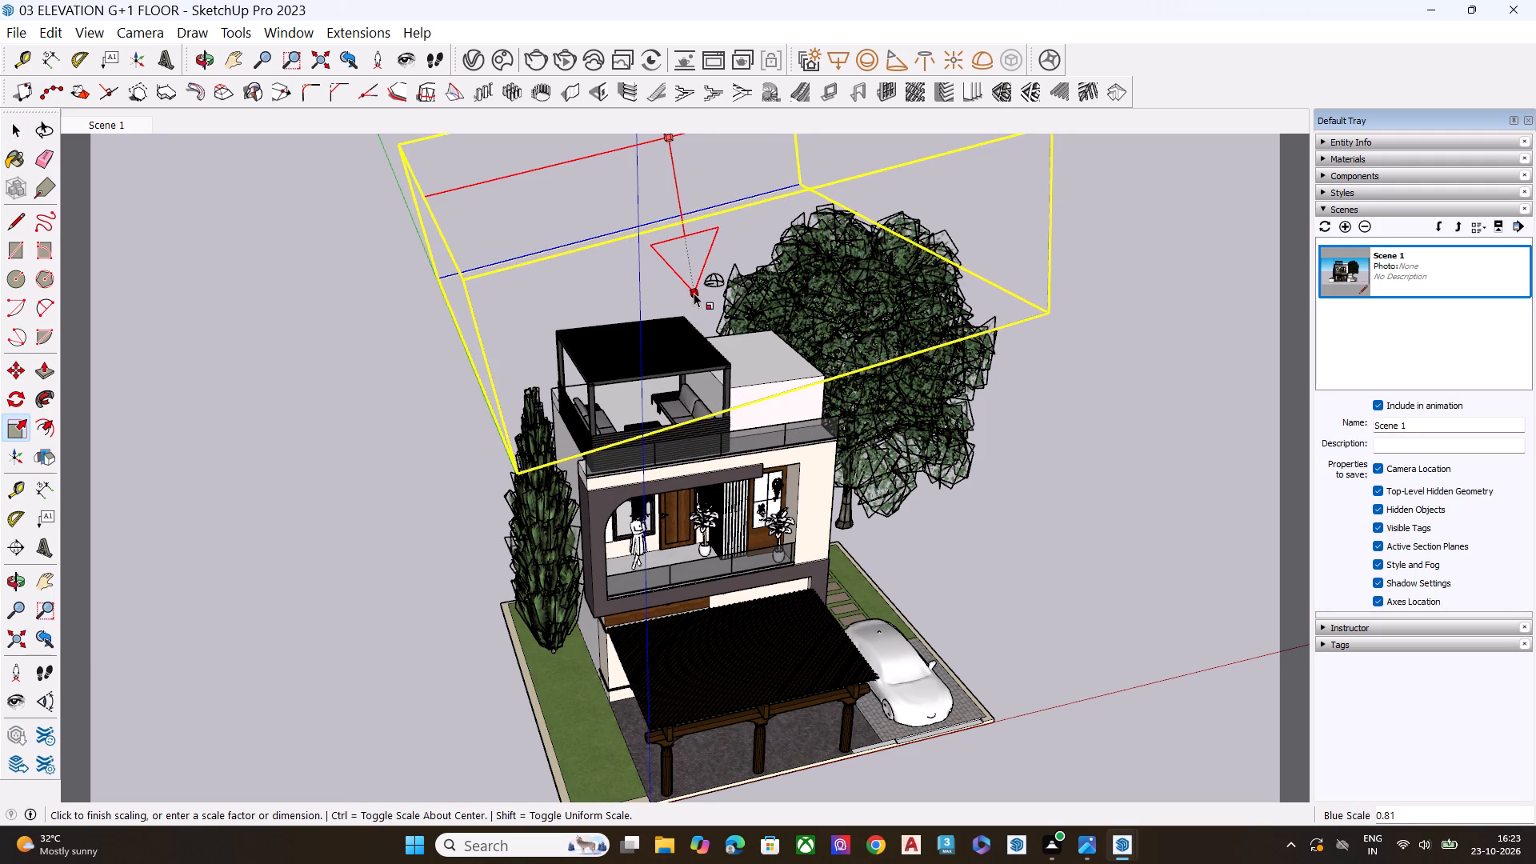
pyautogui.press('space')
pyautogui.click(1006, 503)
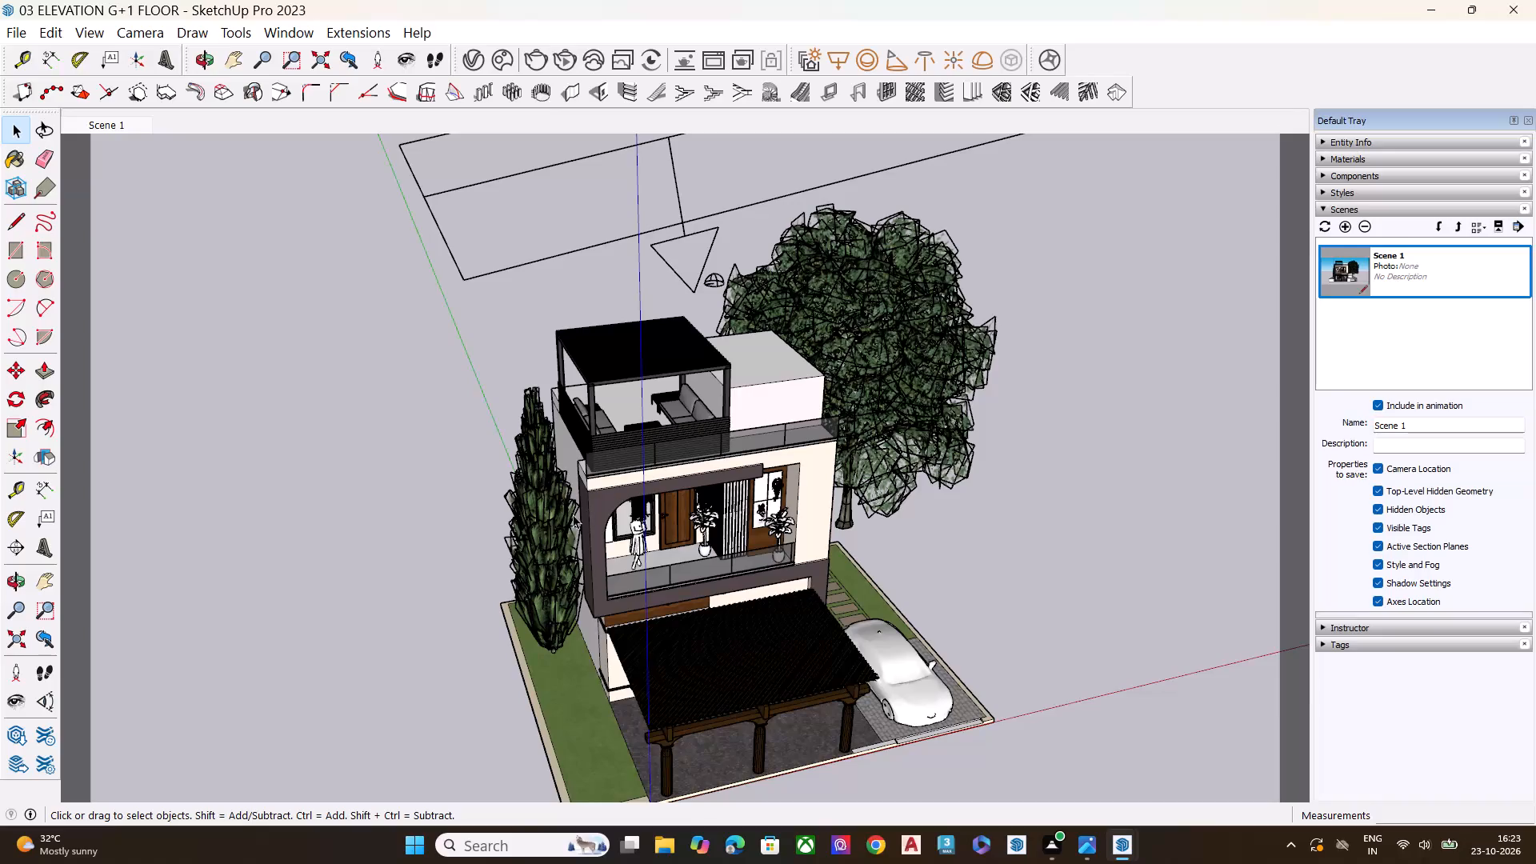
# Return to Scene 1 and examine the front elevation with the arrow-marked group above it.
pyautogui.scroll(-1, 939, 425)
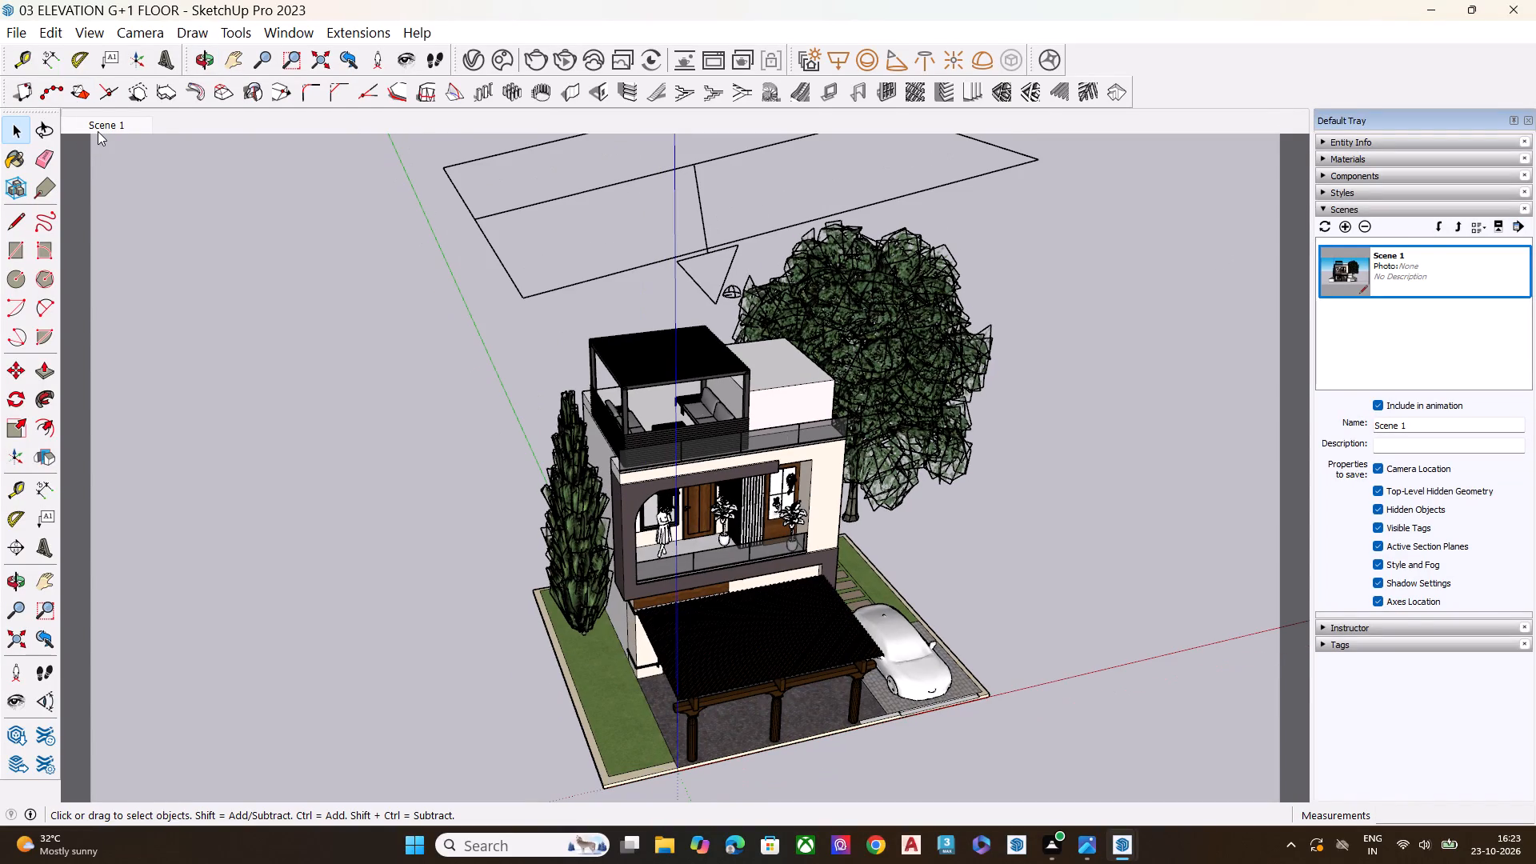
pyautogui.click(98, 131)
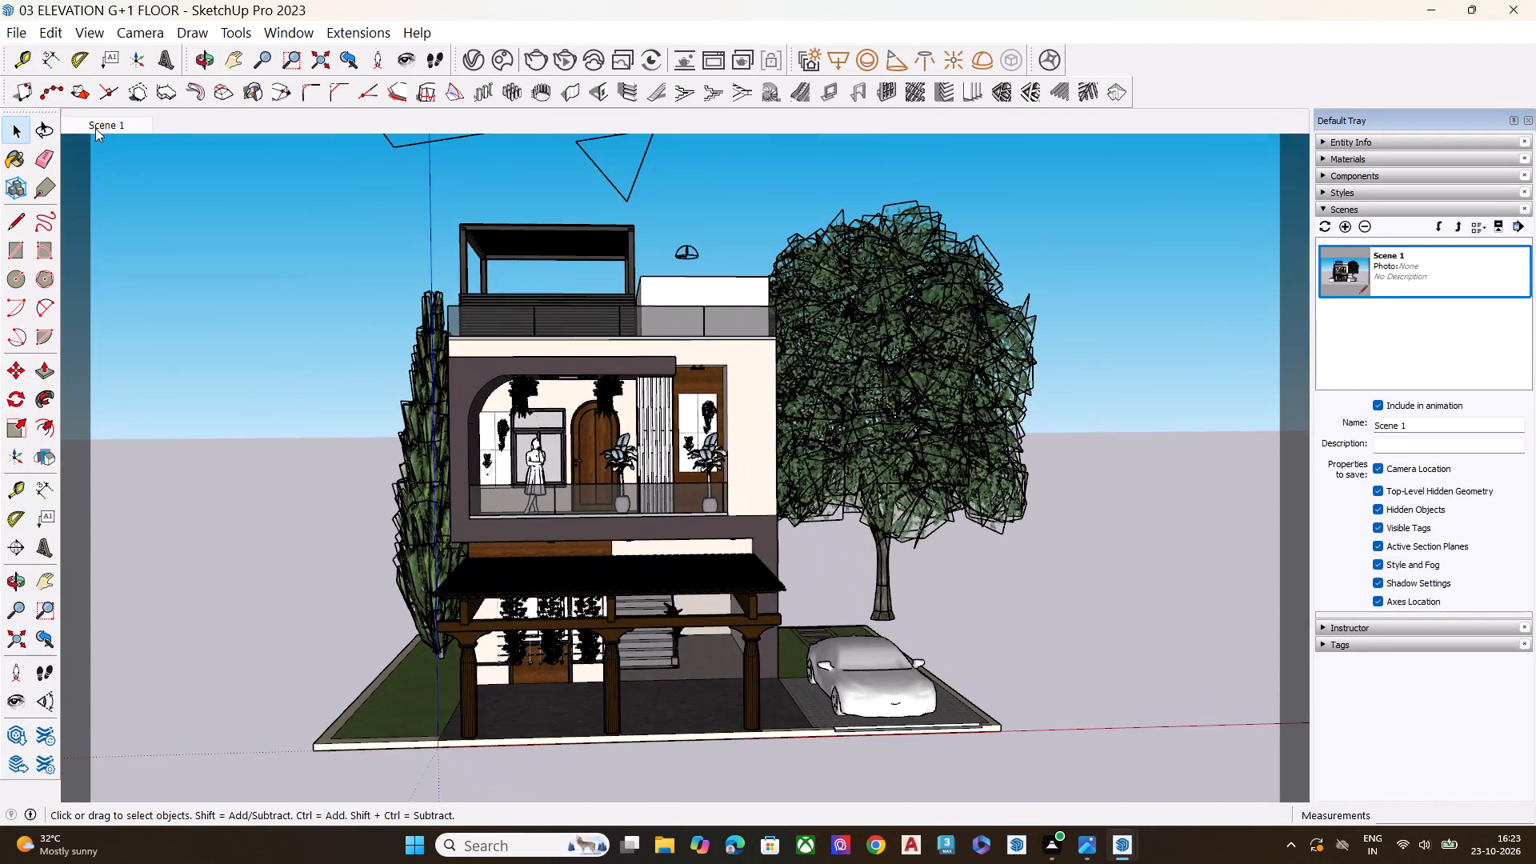
pyautogui.press('h')
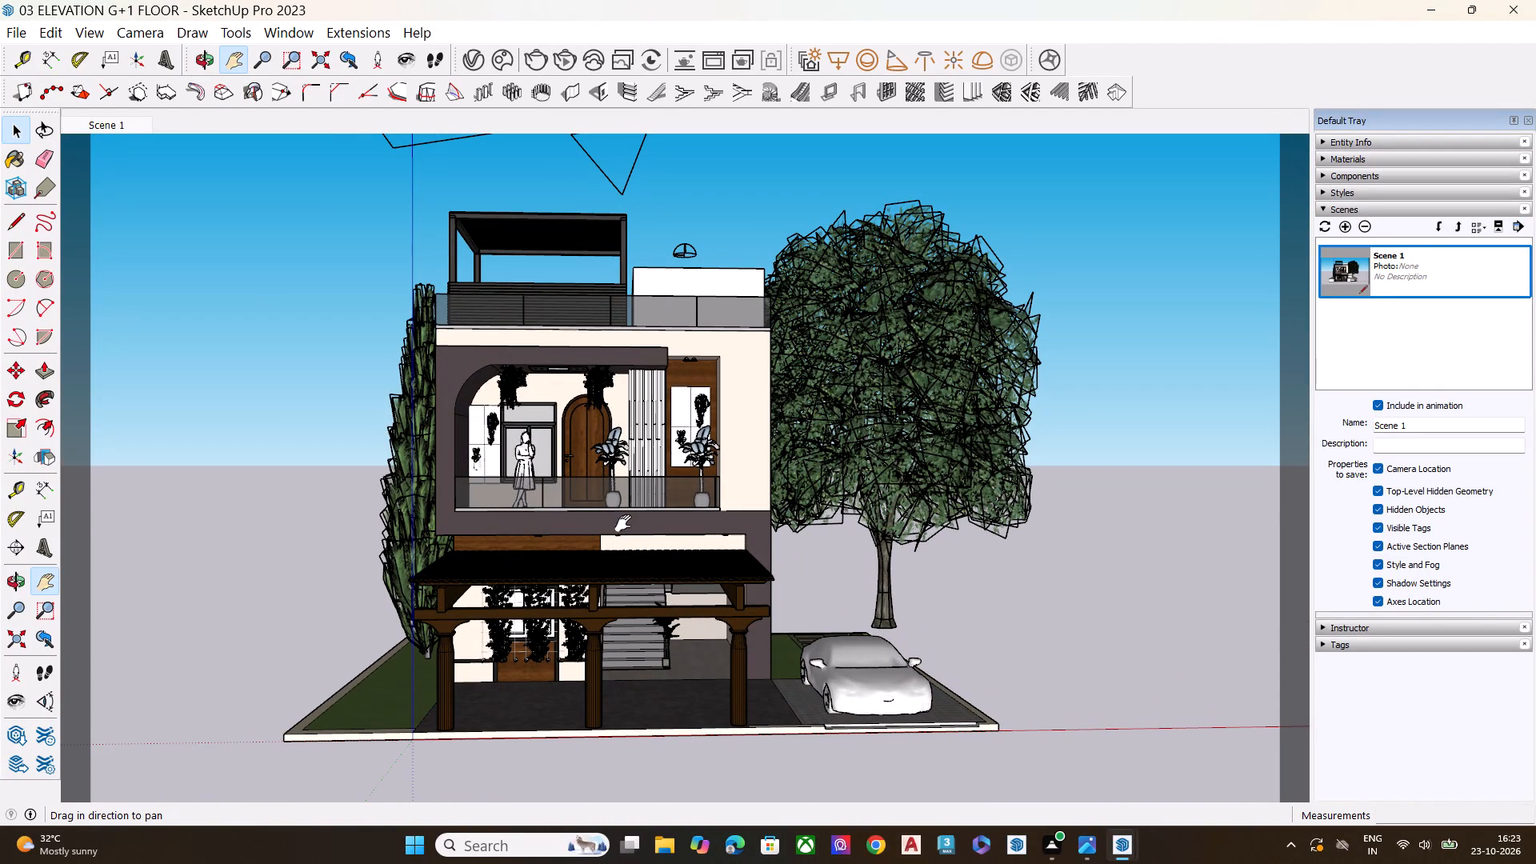
pyautogui.moveTo(588, 518); pyautogui.dragTo(642, 546)
pyautogui.scroll(1, 642, 546)
pyautogui.scroll(-2, 588, 523)
pyautogui.moveTo(636, 547); pyautogui.dragTo(626, 541, button='middle')
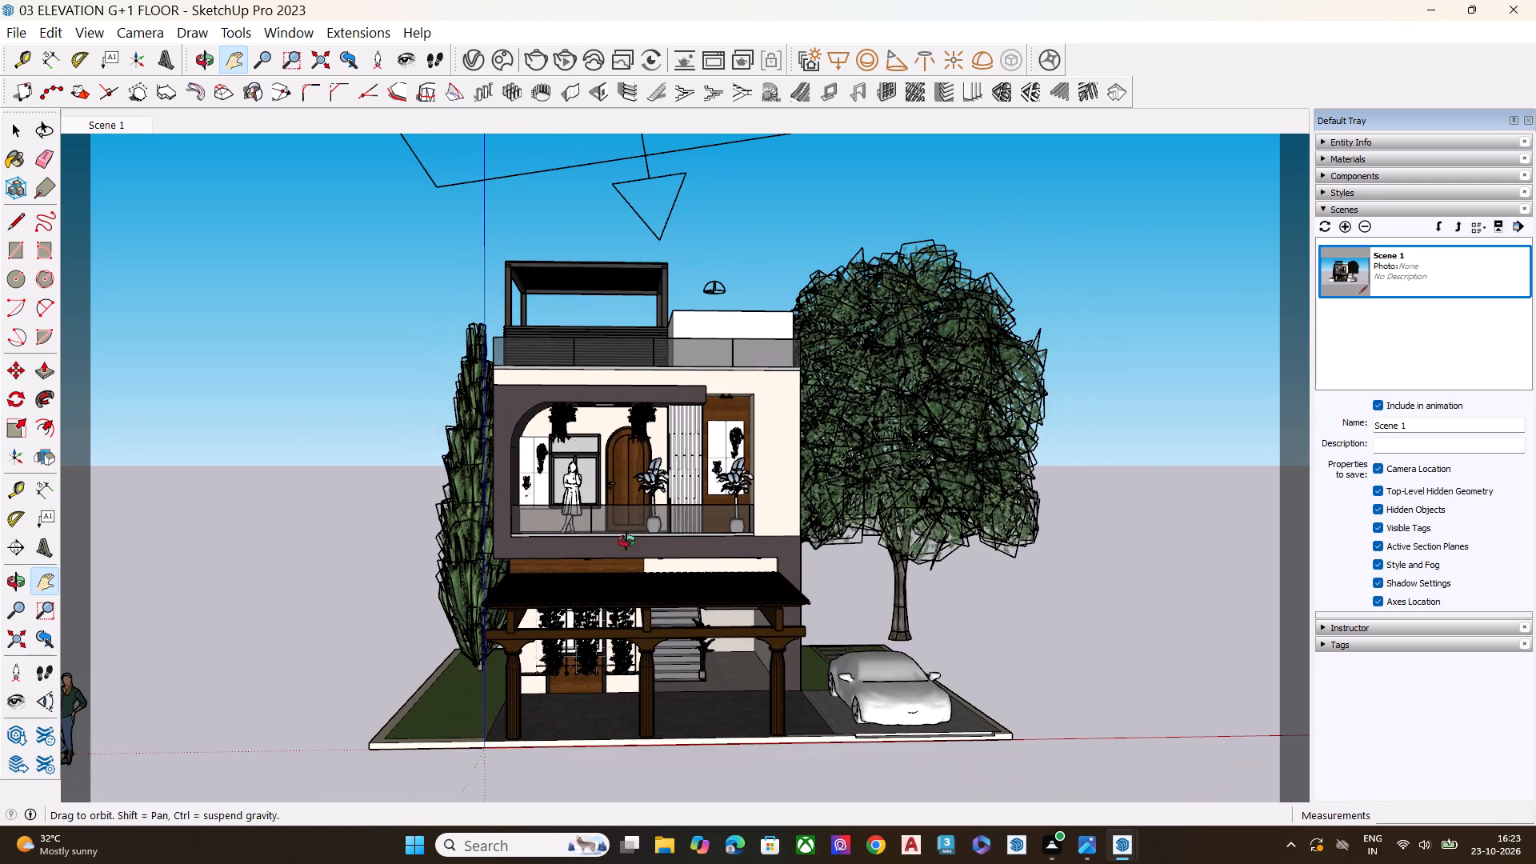
pyautogui.moveTo(626, 541); pyautogui.dragTo(619, 531, button='middle')
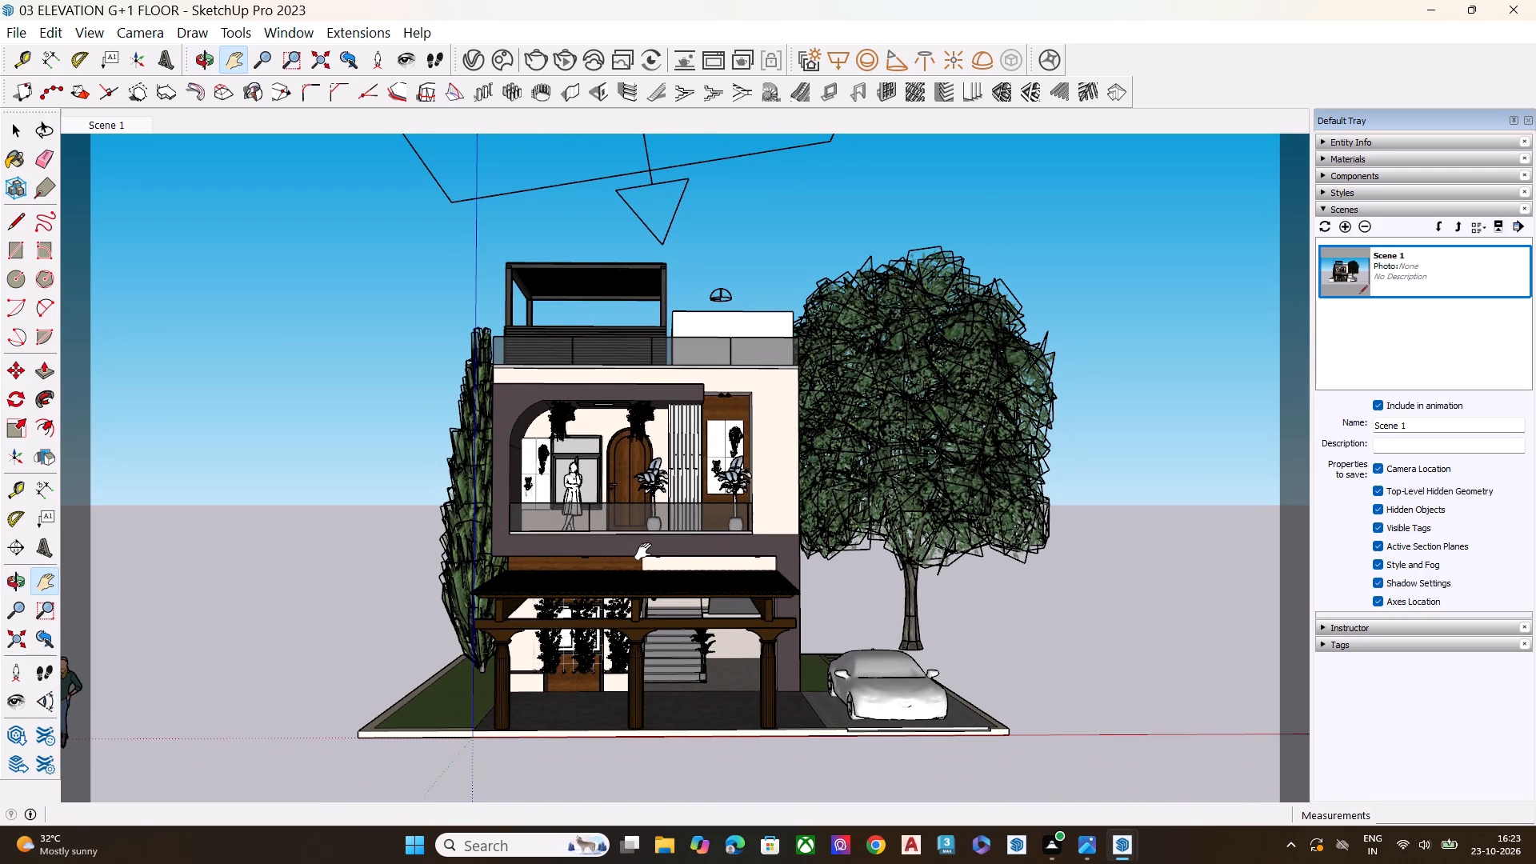
pyautogui.scroll(1, 643, 551)
pyautogui.press('space')
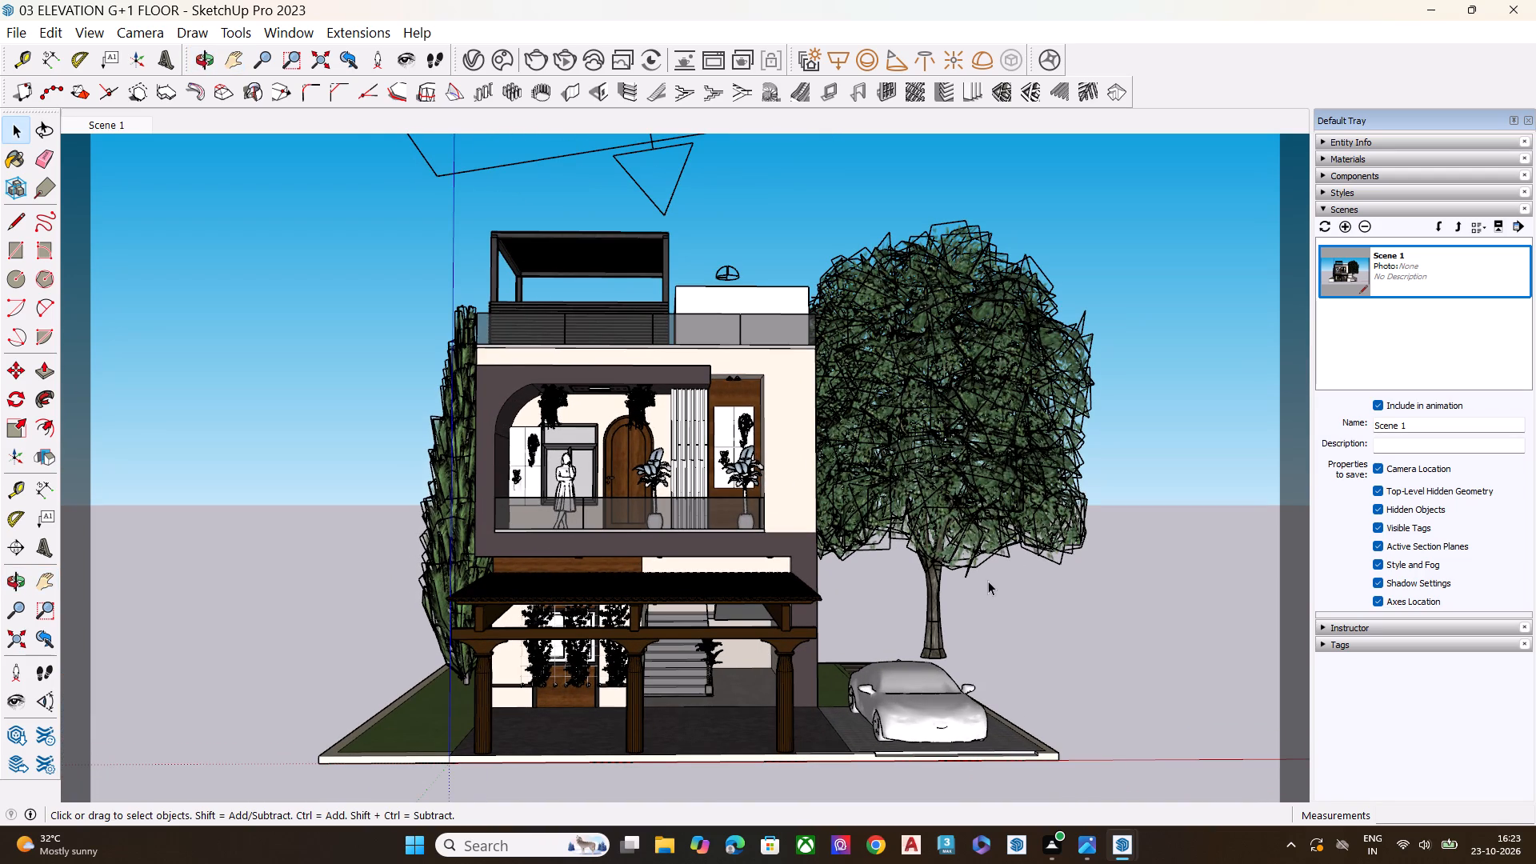
pyautogui.click(988, 581)
# Draw a V-Ray Rectangle Light in front of the house, spanning the carport and the first-floor balcony.
pyautogui.scroll(-7, 913, 479)
pyautogui.moveTo(858, 497); pyautogui.dragTo(886, 553, button='middle')
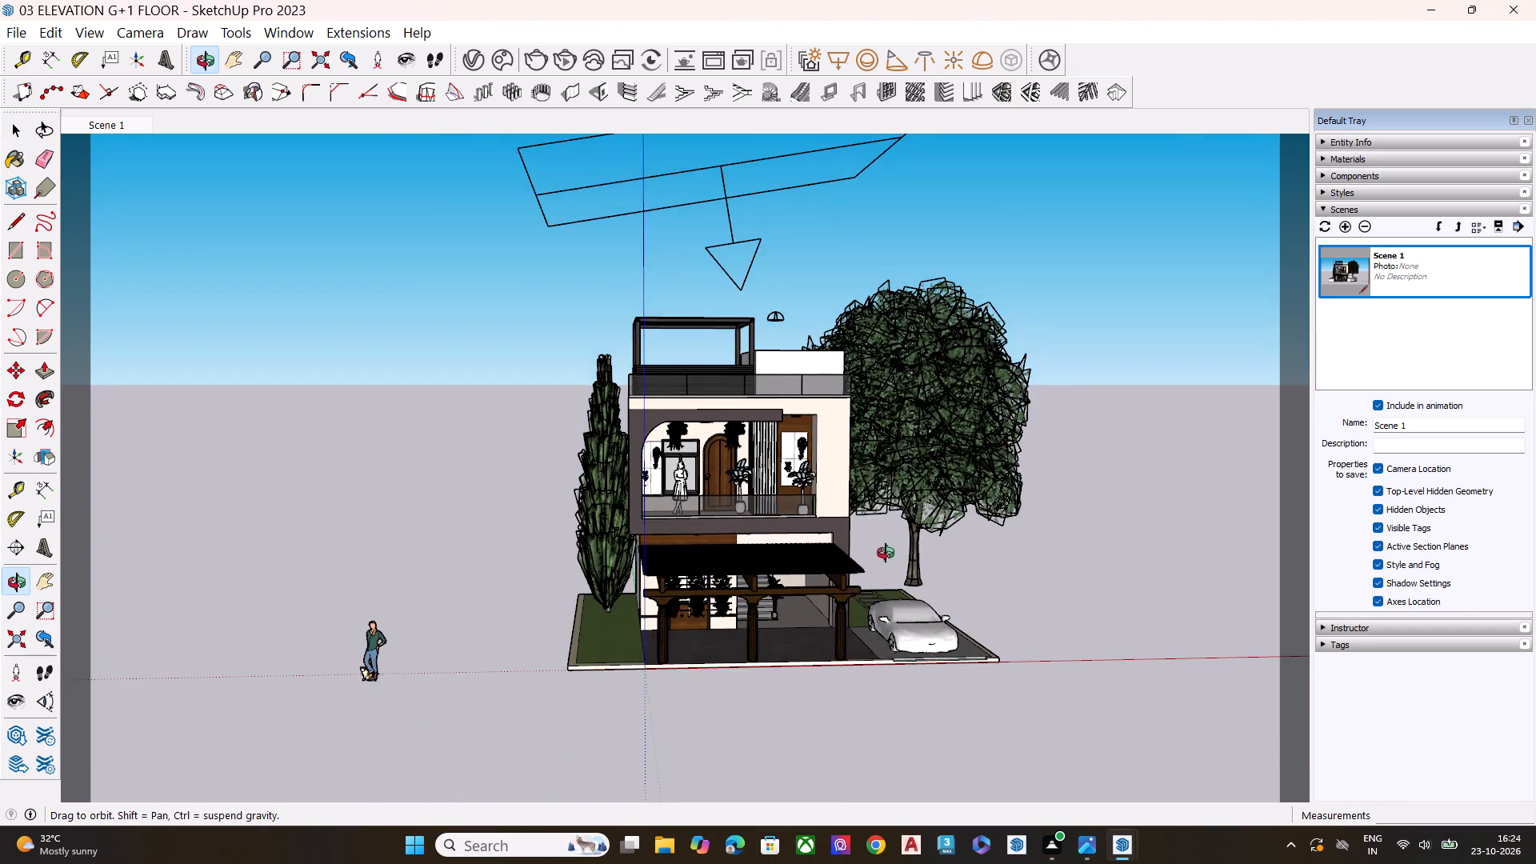
pyautogui.moveTo(886, 553); pyautogui.dragTo(1018, 626, button='middle')
pyautogui.moveTo(780, 539); pyautogui.dragTo(861, 533, button='middle')
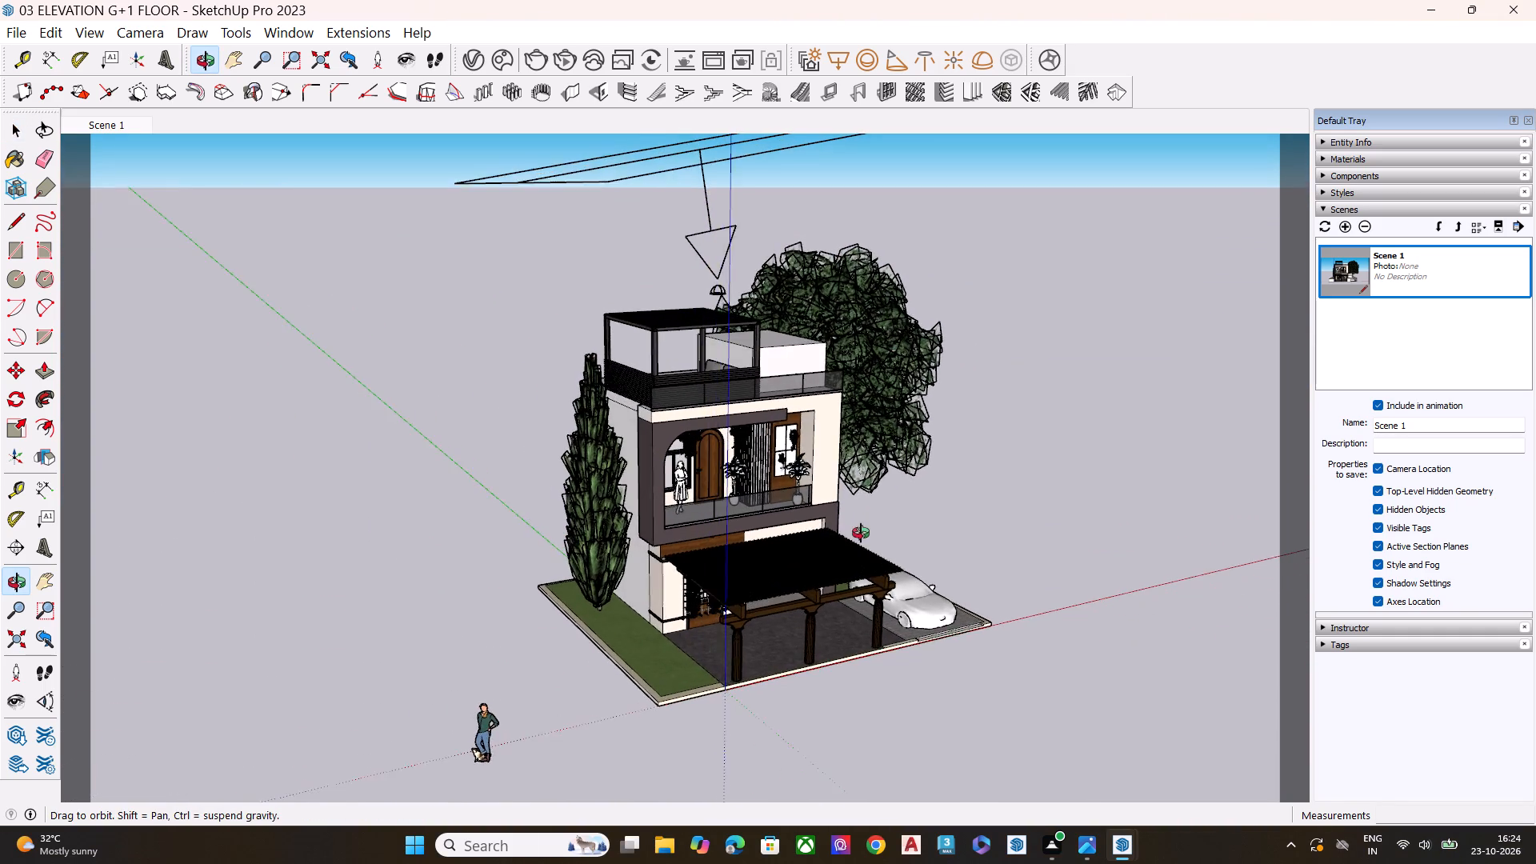
pyautogui.moveTo(861, 533); pyautogui.dragTo(861, 531, button='middle')
pyautogui.scroll(8, 826, 650)
pyautogui.moveTo(686, 674); pyautogui.dragTo(696, 560, button='middle')
pyautogui.scroll(-4, 834, 611)
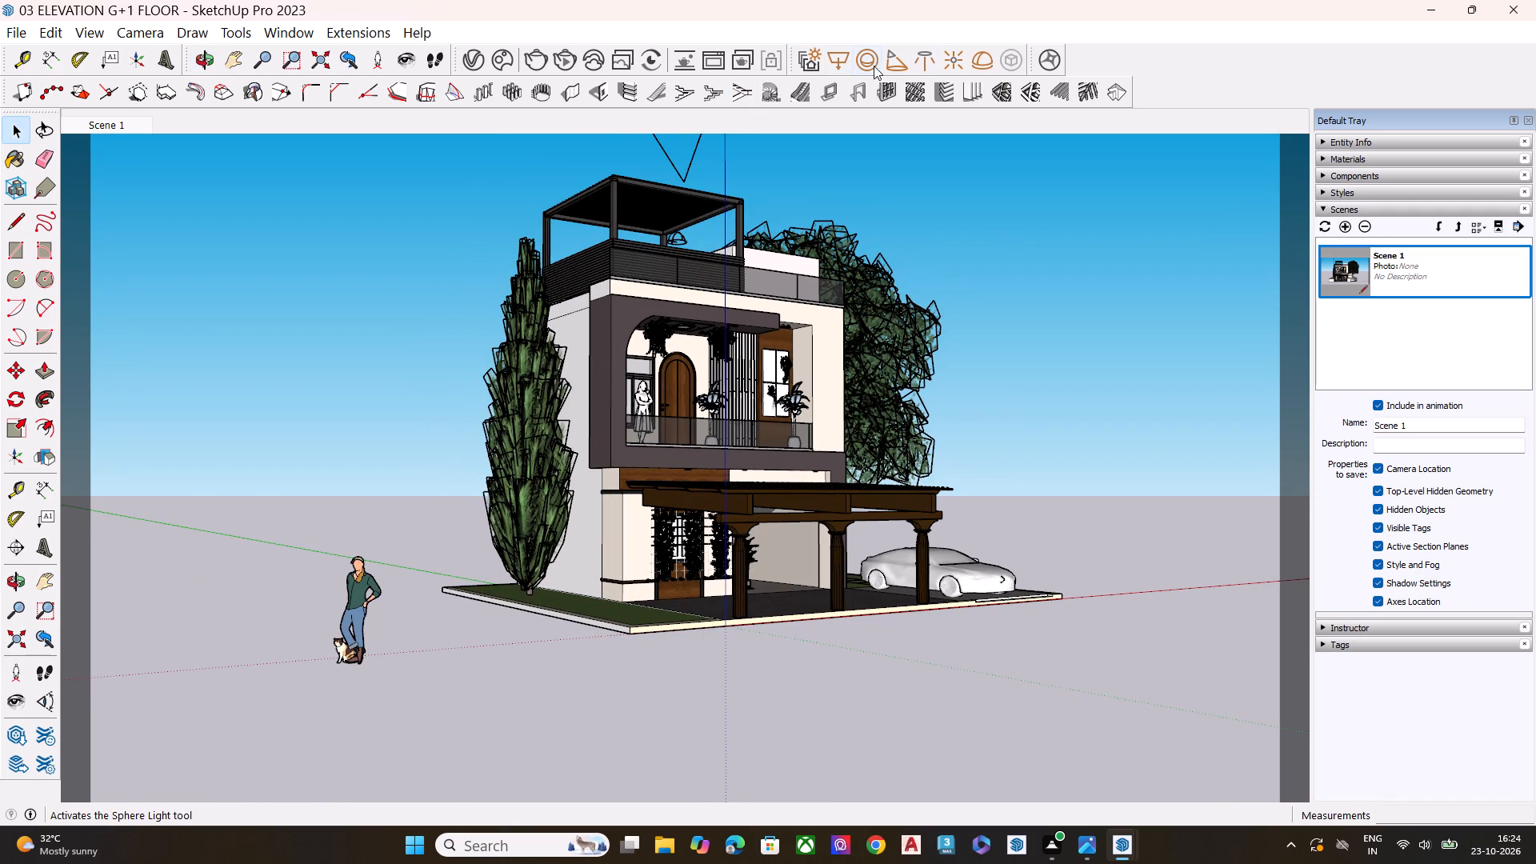
pyautogui.click(835, 58)
pyautogui.scroll(-1, 610, 497)
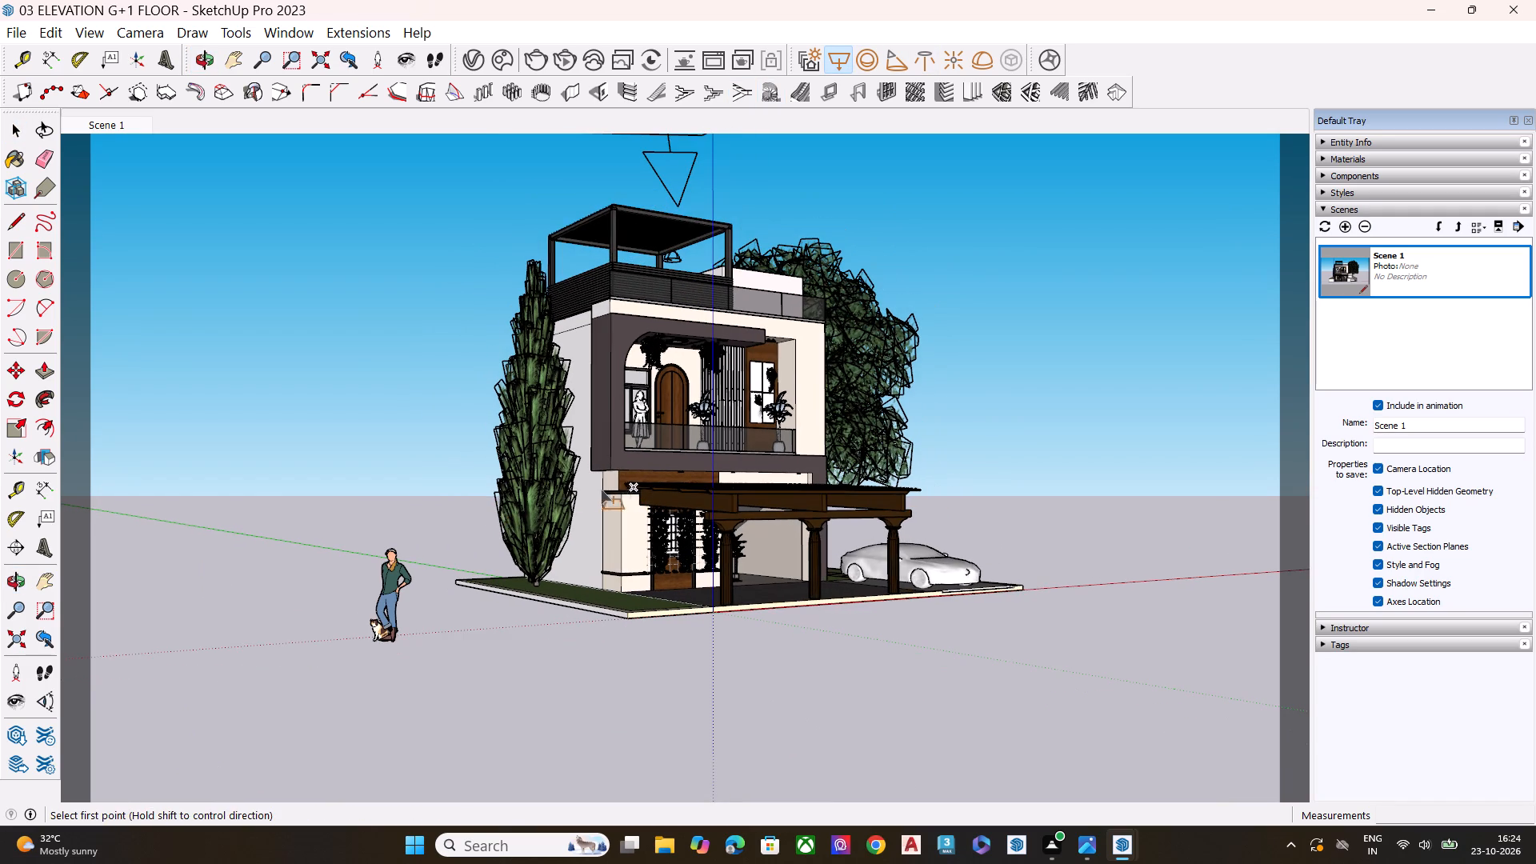
pyautogui.moveTo(725, 507); pyautogui.dragTo(104, 506, button='middle')
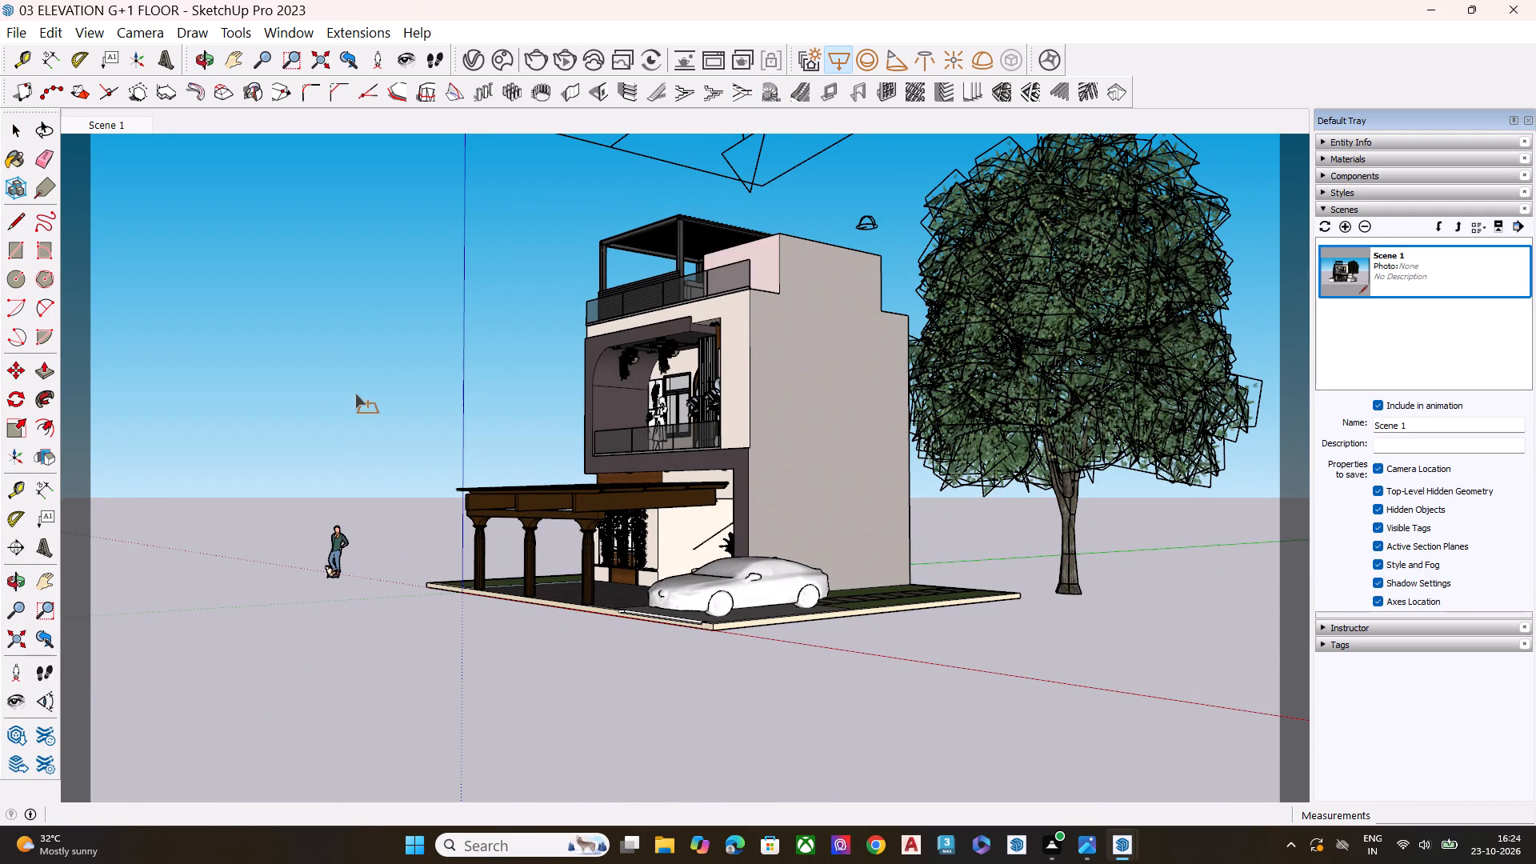
pyautogui.click(292, 324)
pyautogui.moveTo(427, 530); pyautogui.dragTo(681, 602, button='middle')
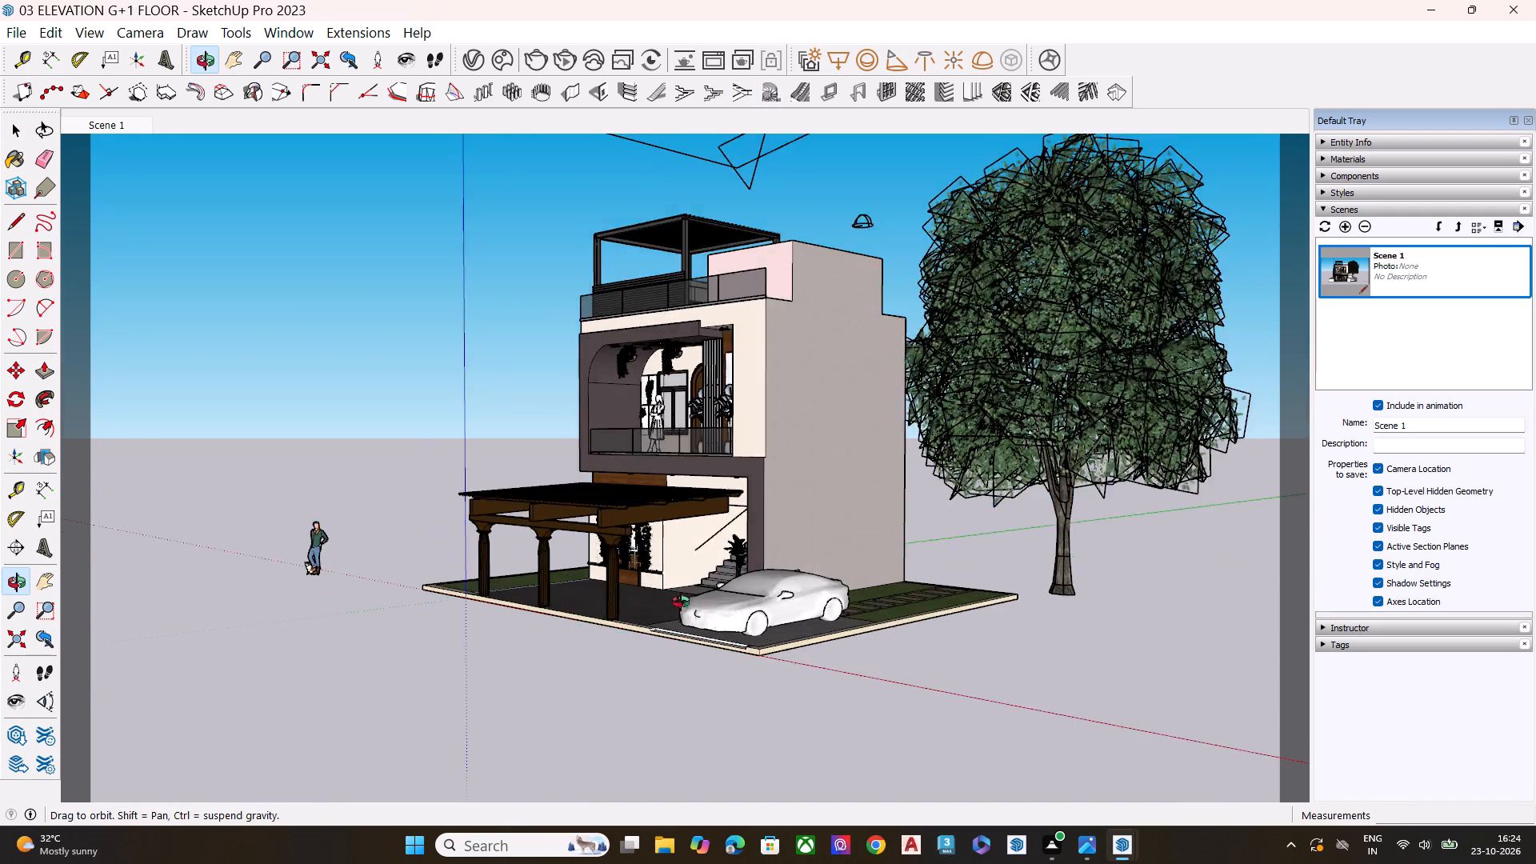
pyautogui.moveTo(681, 602); pyautogui.dragTo(746, 618, button='middle')
pyautogui.scroll(1, 746, 618)
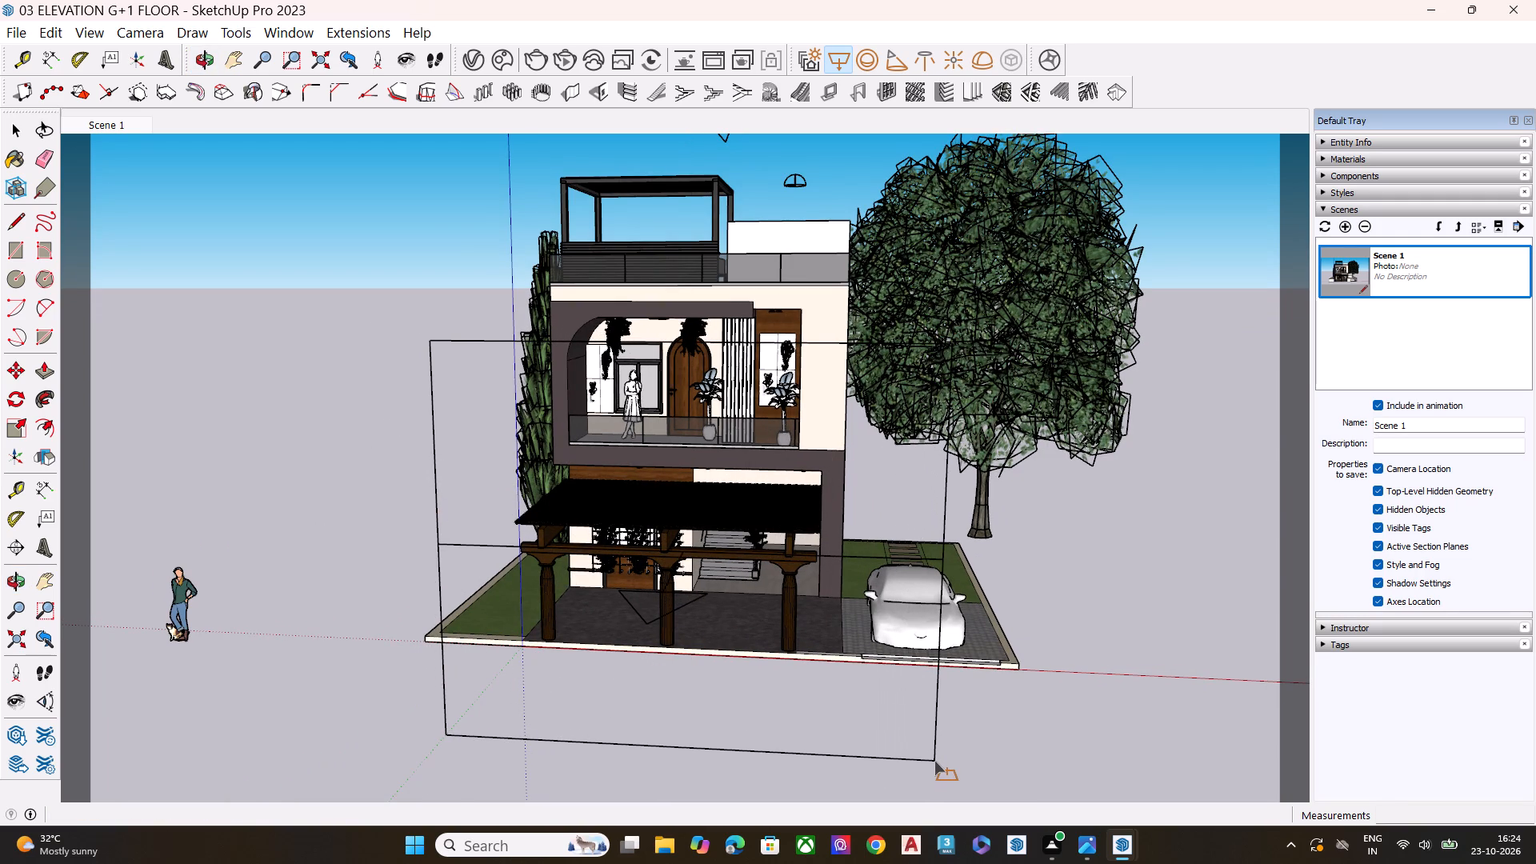
pyautogui.click(934, 763)
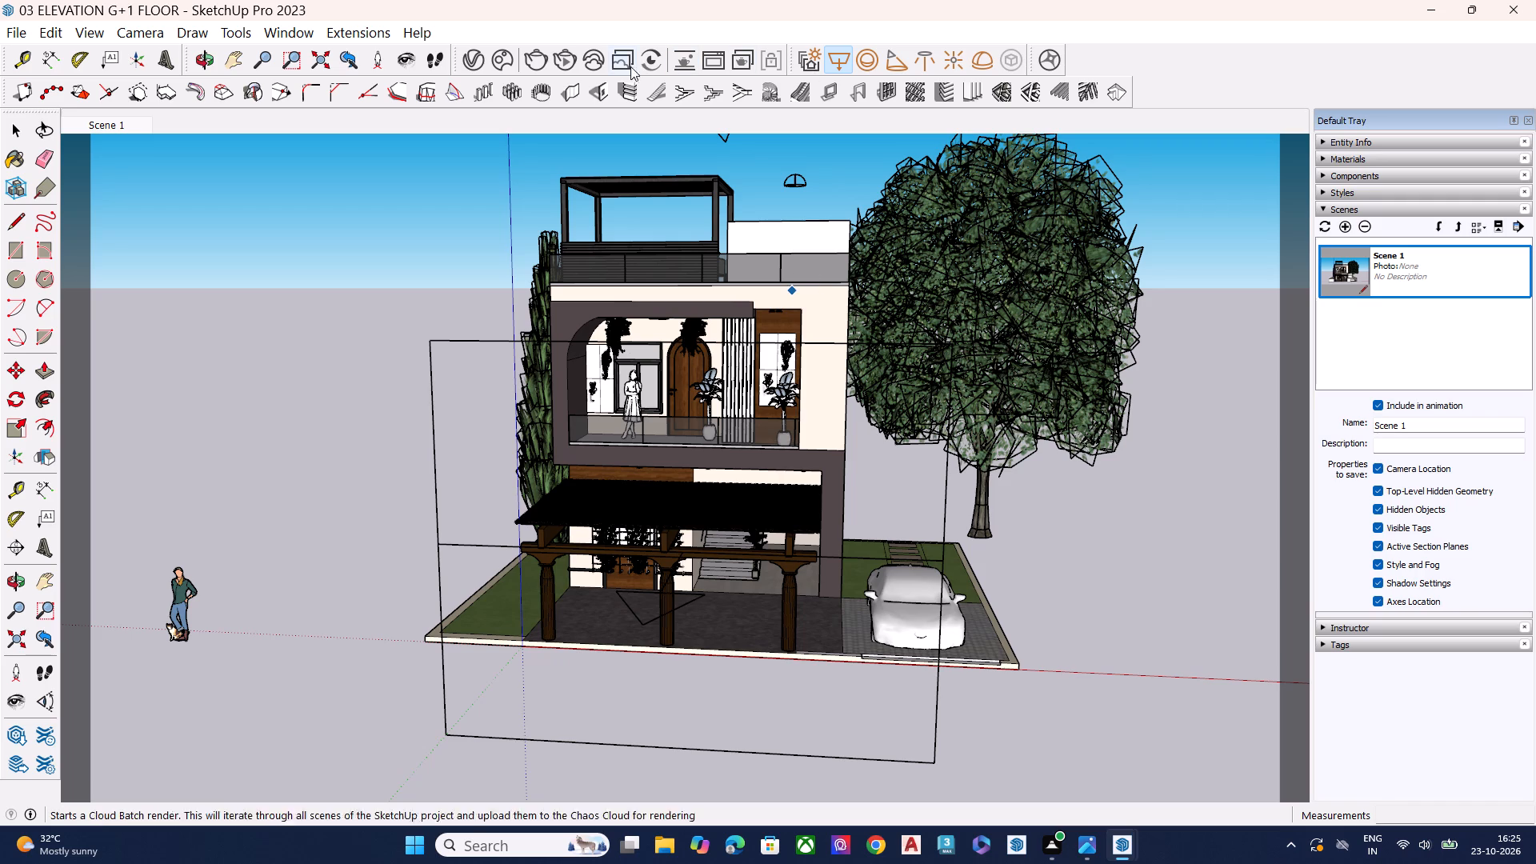
# Set the V-Ray global illumination primary rays to Brute force and close the asset editor.
pyautogui.click(470, 54)
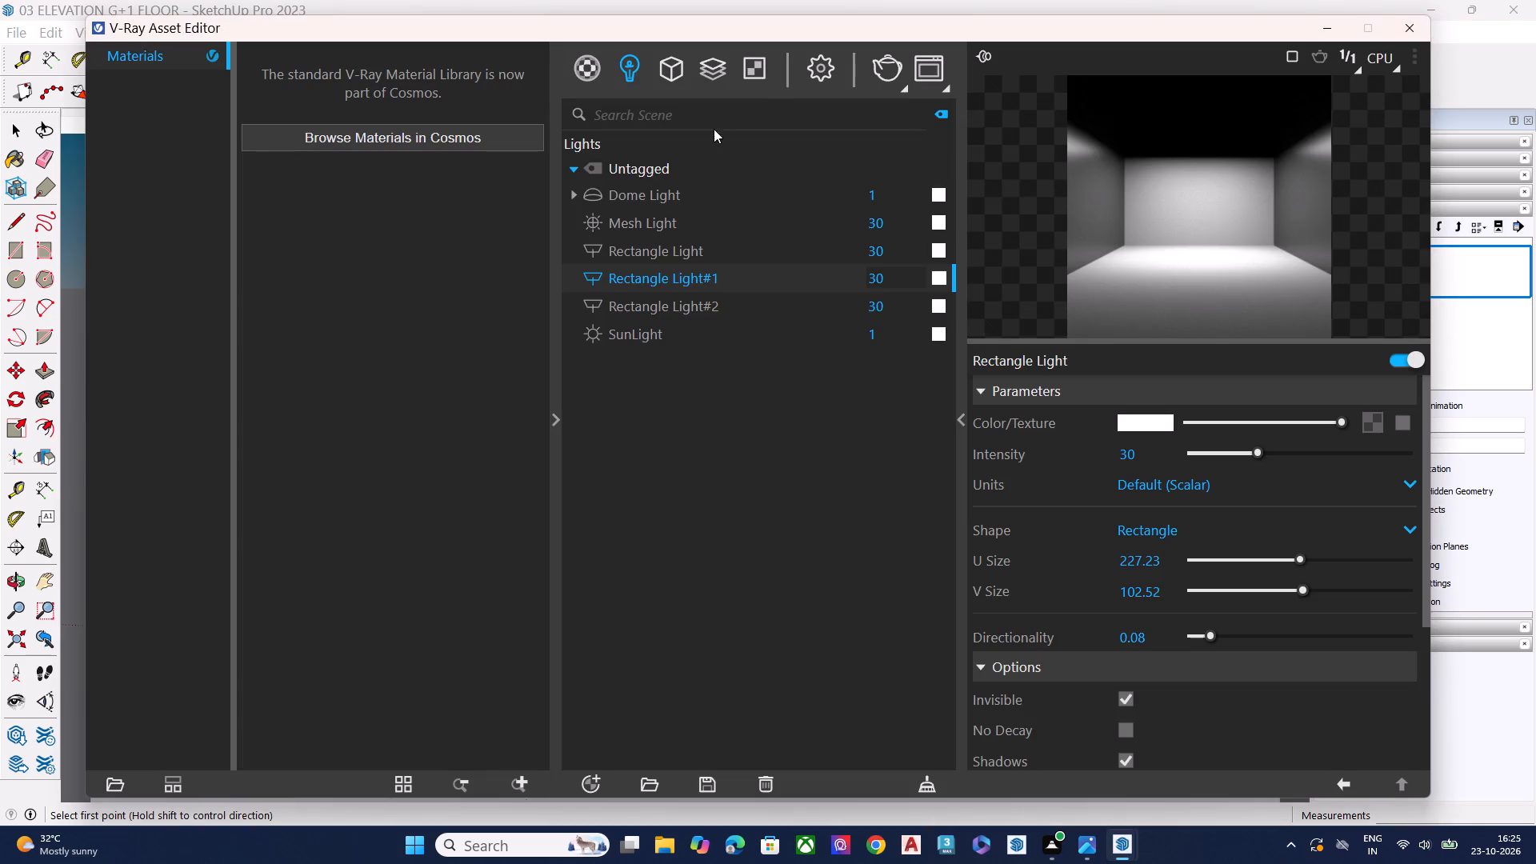
pyautogui.click(814, 70)
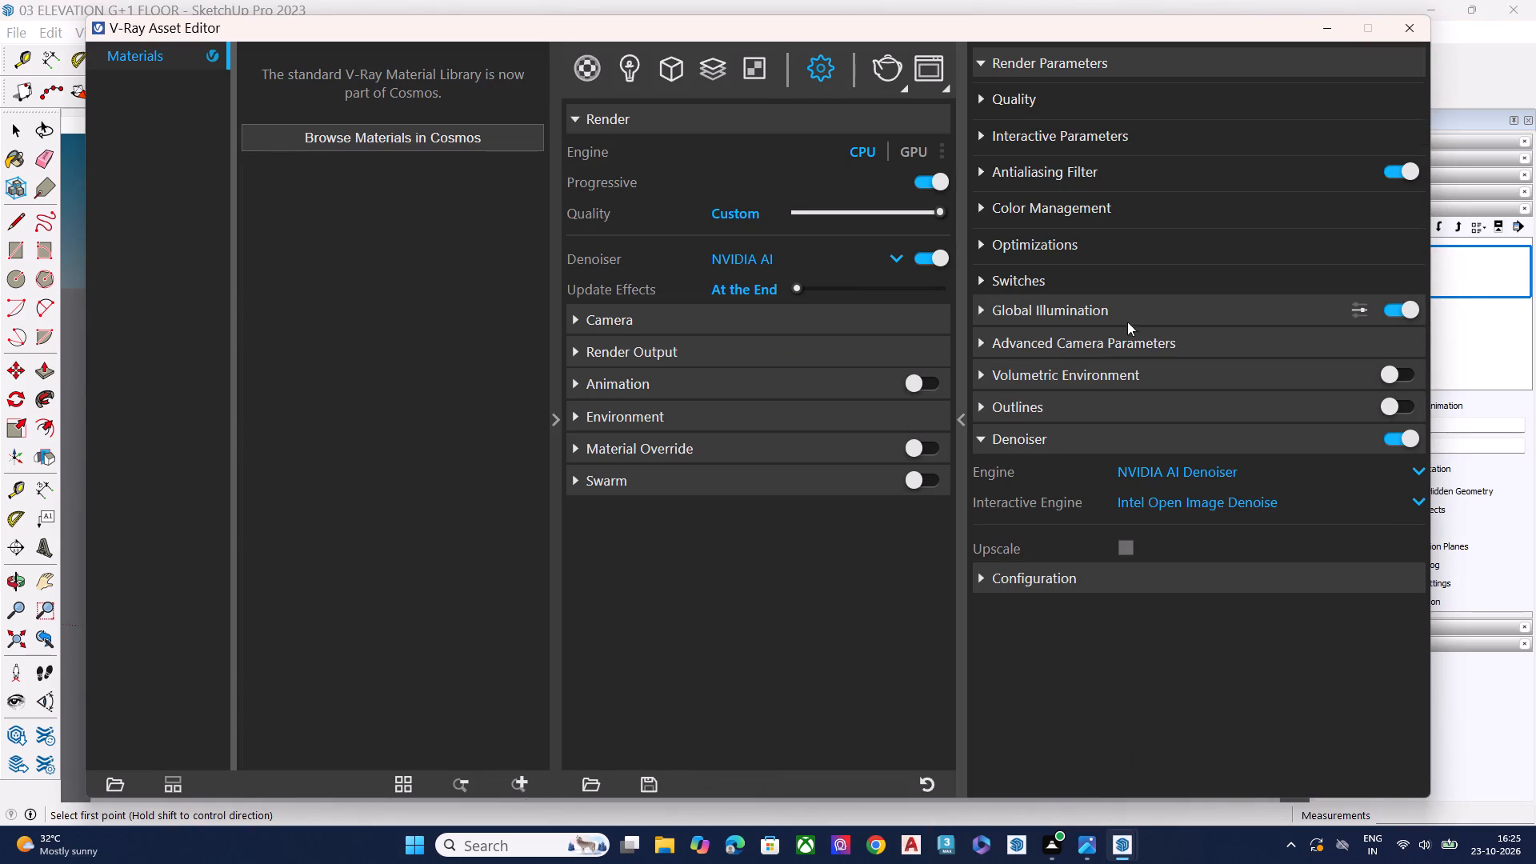
pyautogui.click(1139, 312)
pyautogui.click(1230, 350)
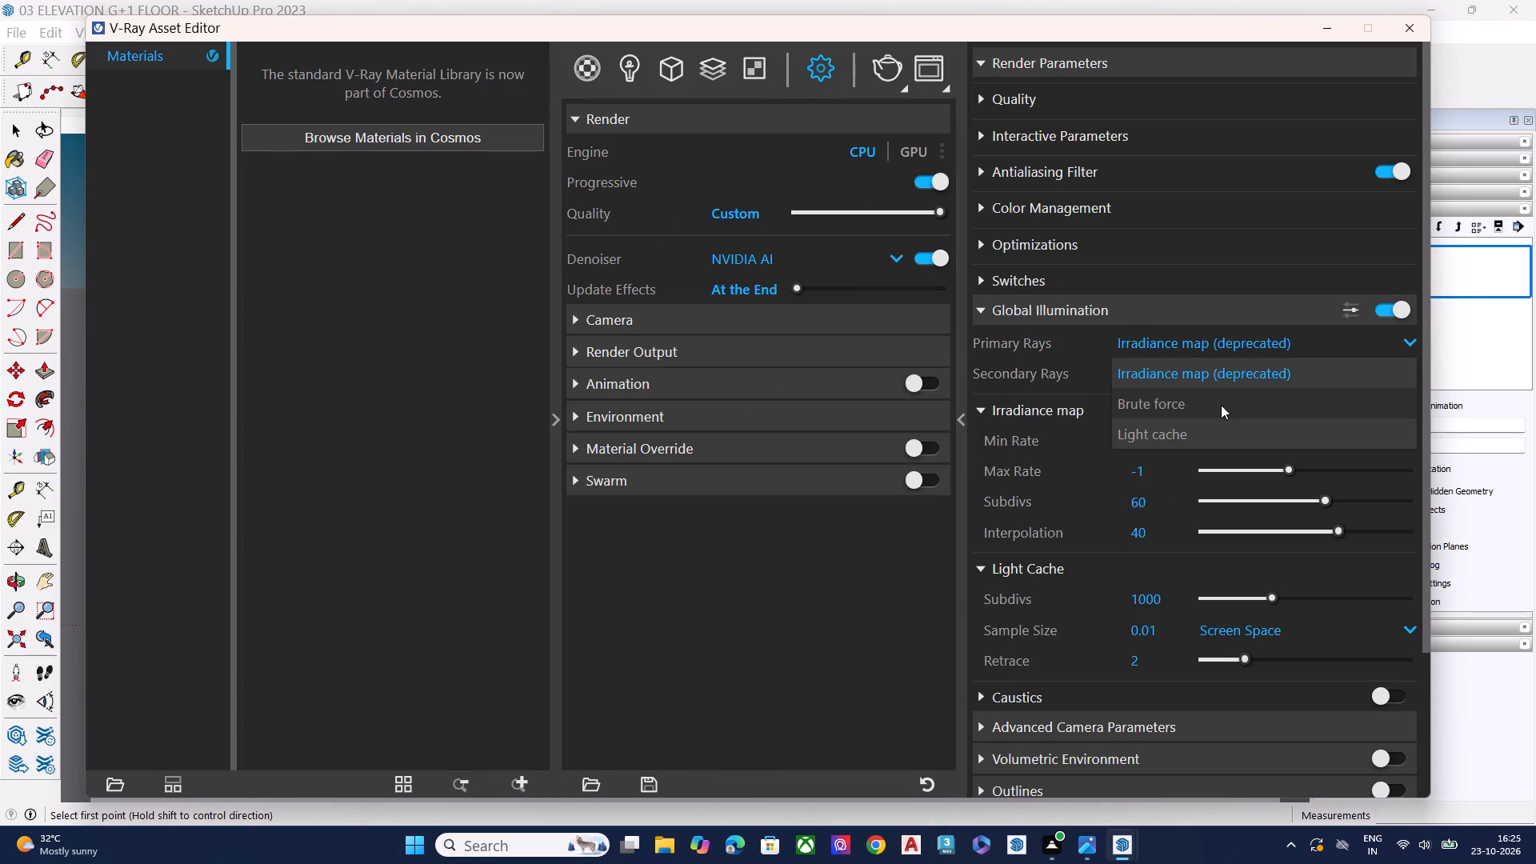
pyautogui.click(1221, 405)
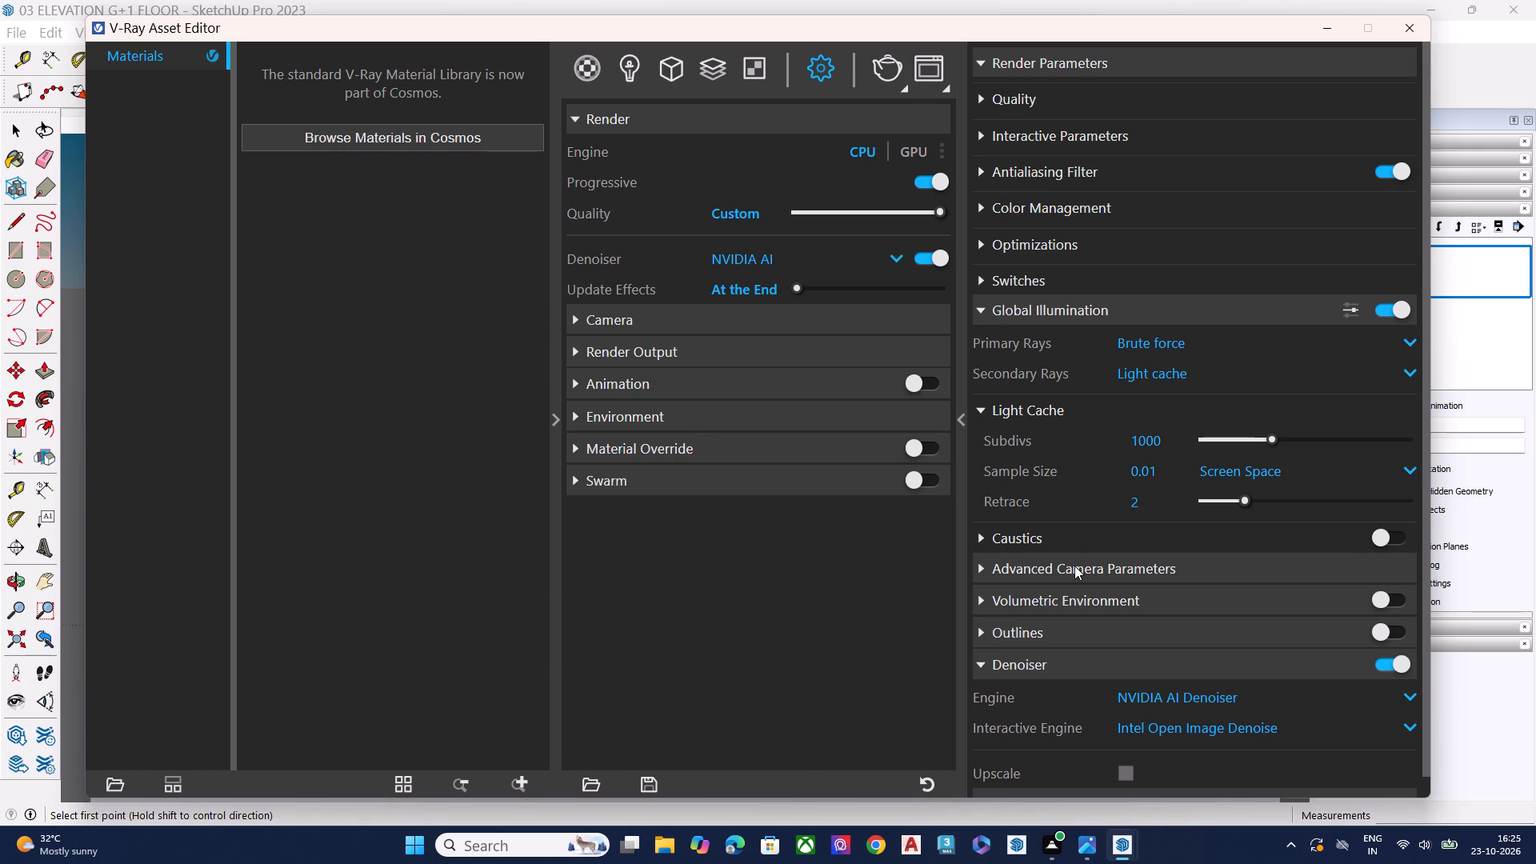
pyautogui.click(897, 78)
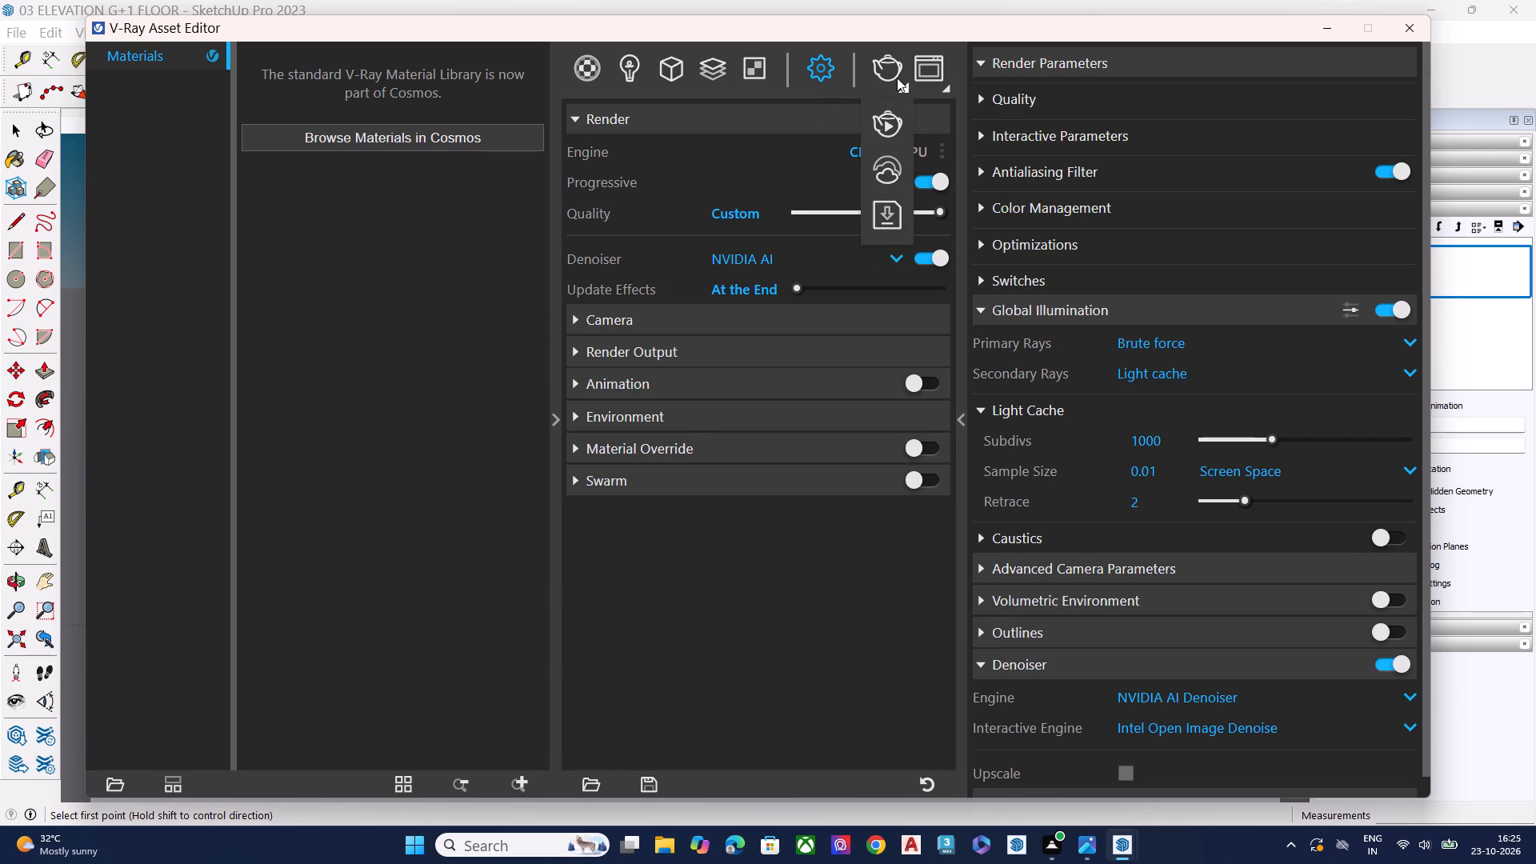
pyautogui.click(1394, 27)
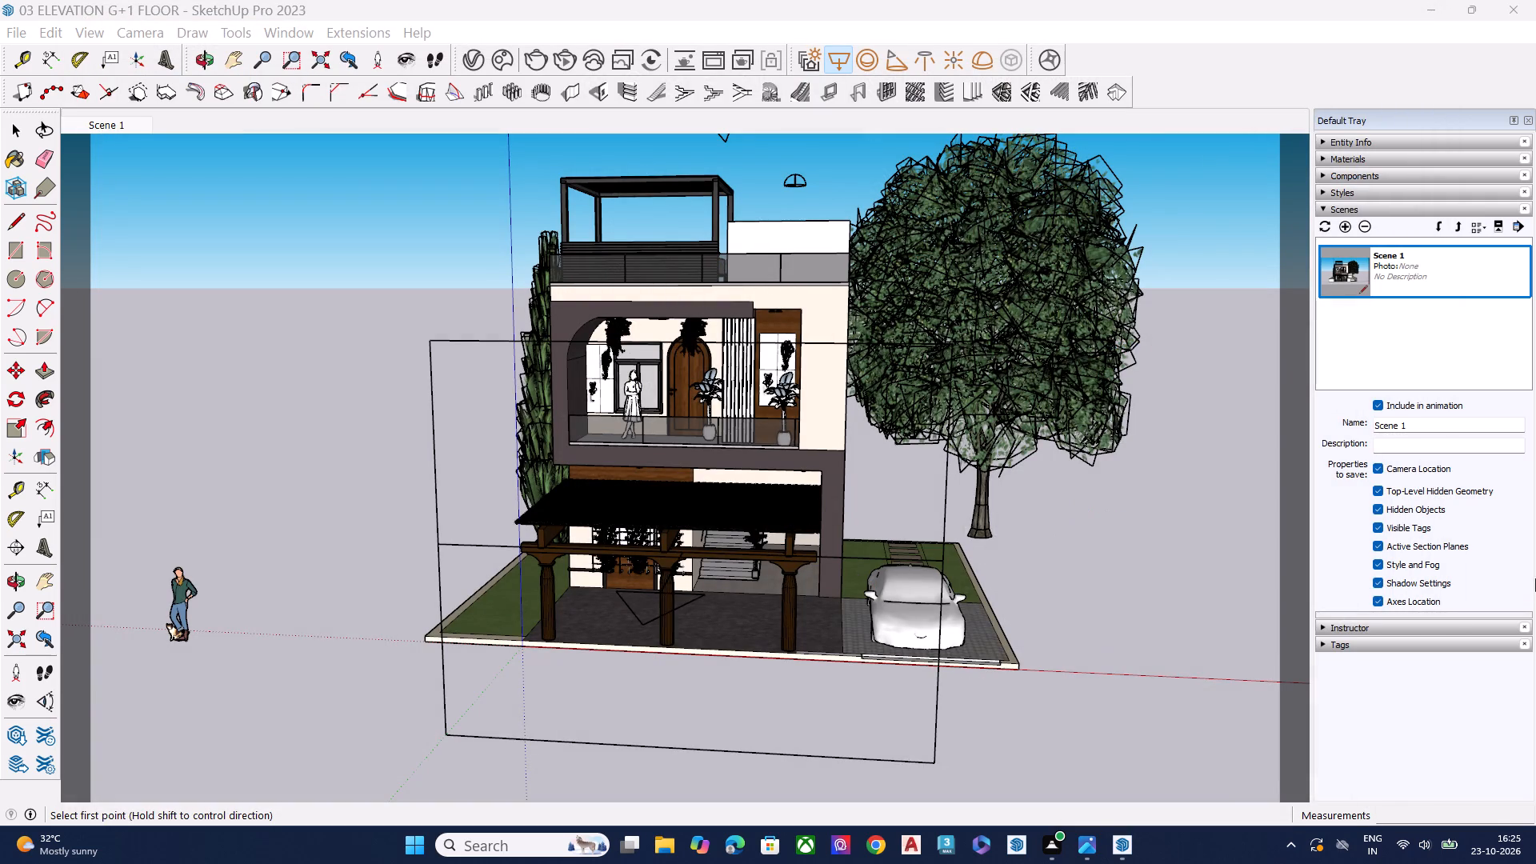
# Rotate the new rectangle light in front of the house 180 degrees about its lower corner so its arrow faces the facade.
pyautogui.press('space')
pyautogui.press('space')
pyautogui.press('Escape')
pyautogui.press('space')
pyautogui.click(926, 762)
pyautogui.press('space')
pyautogui.press('space')
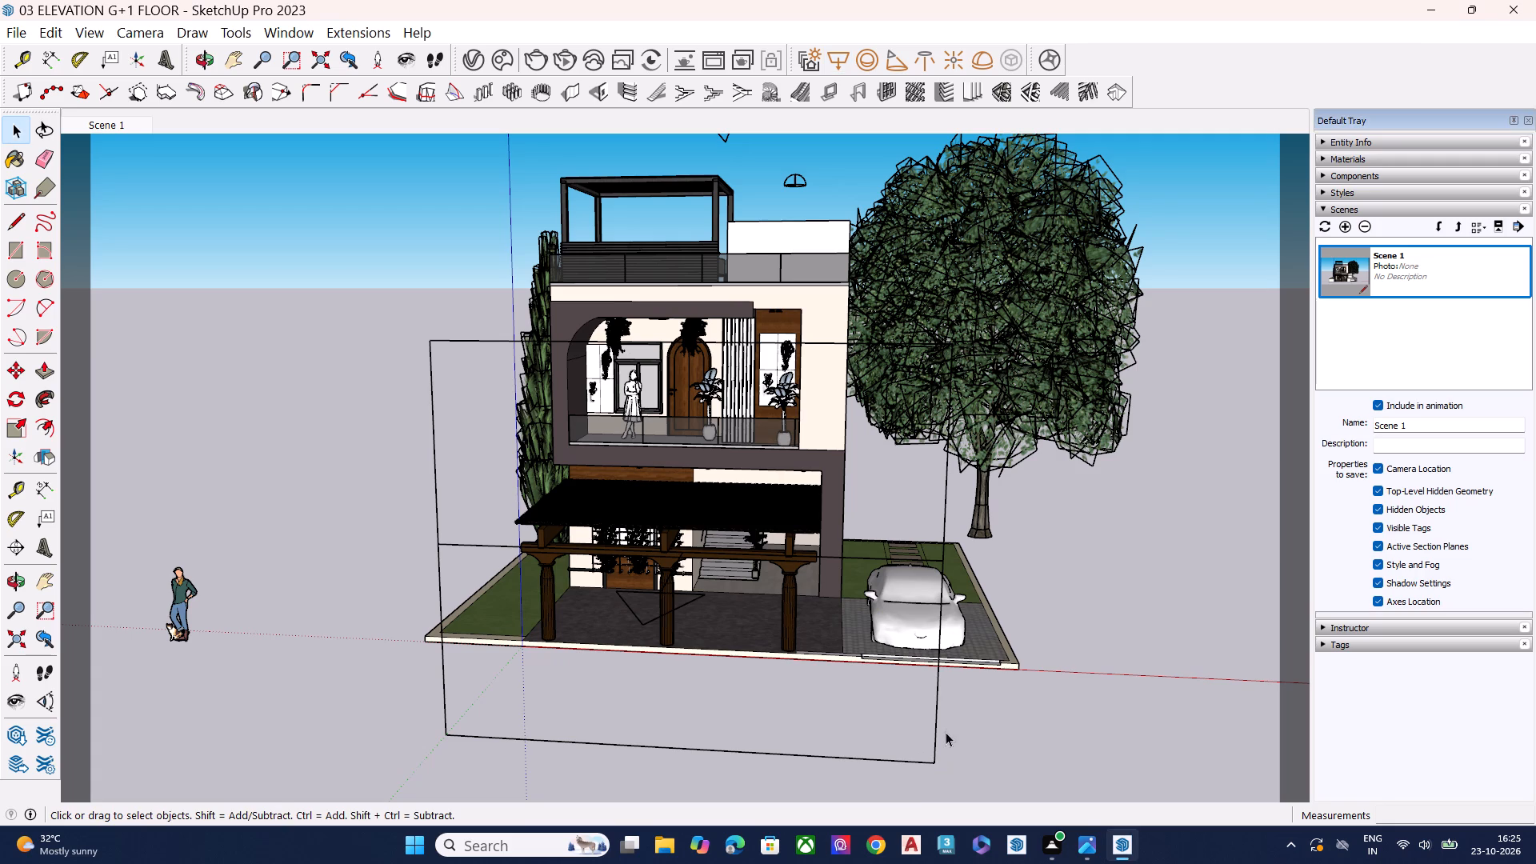
pyautogui.click(937, 730)
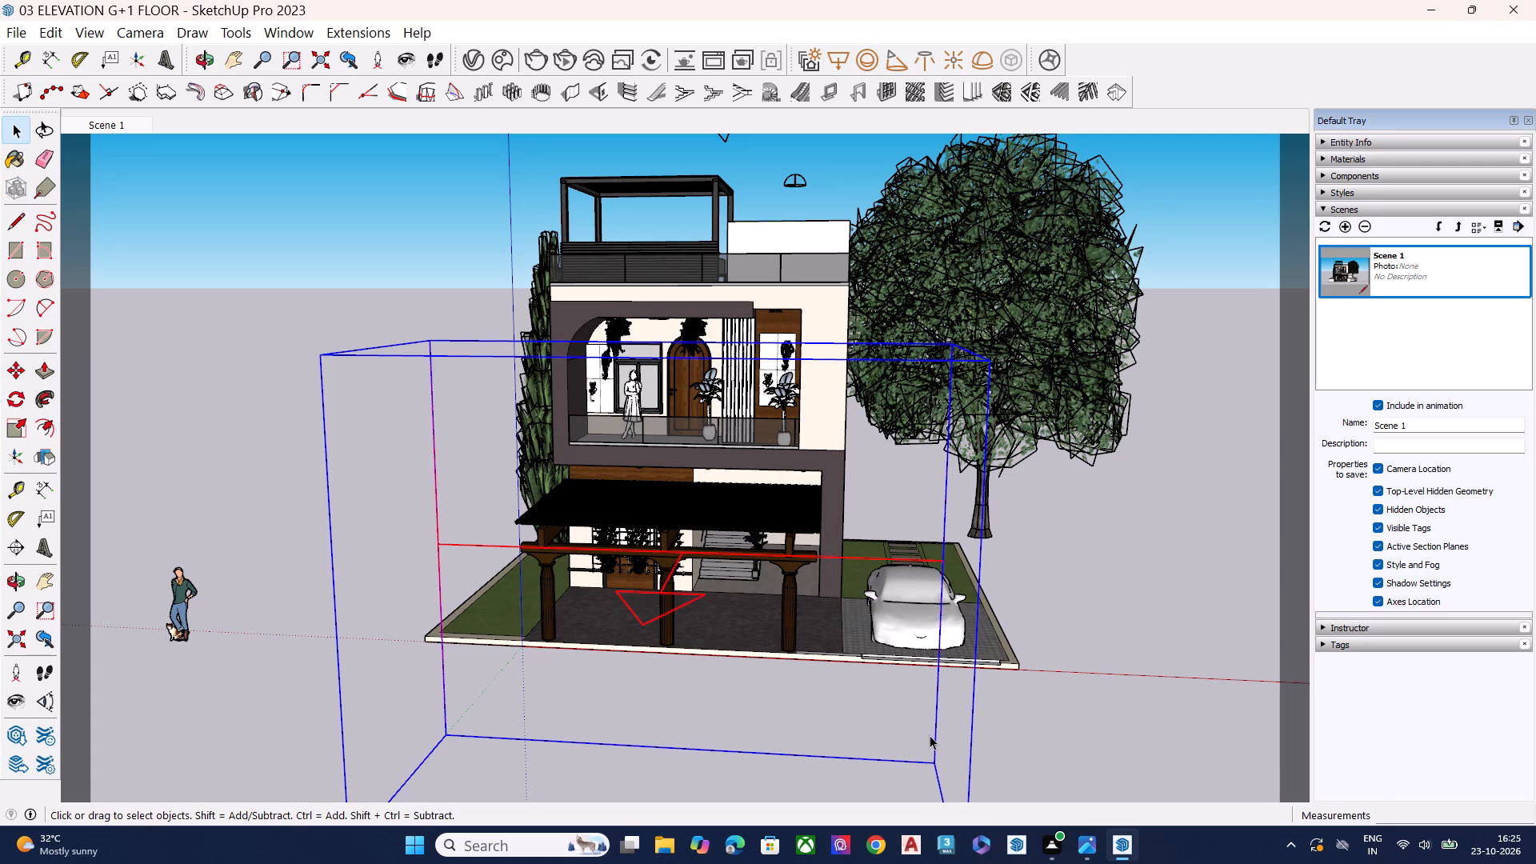
pyautogui.press('q')
pyautogui.scroll(-8, 887, 634)
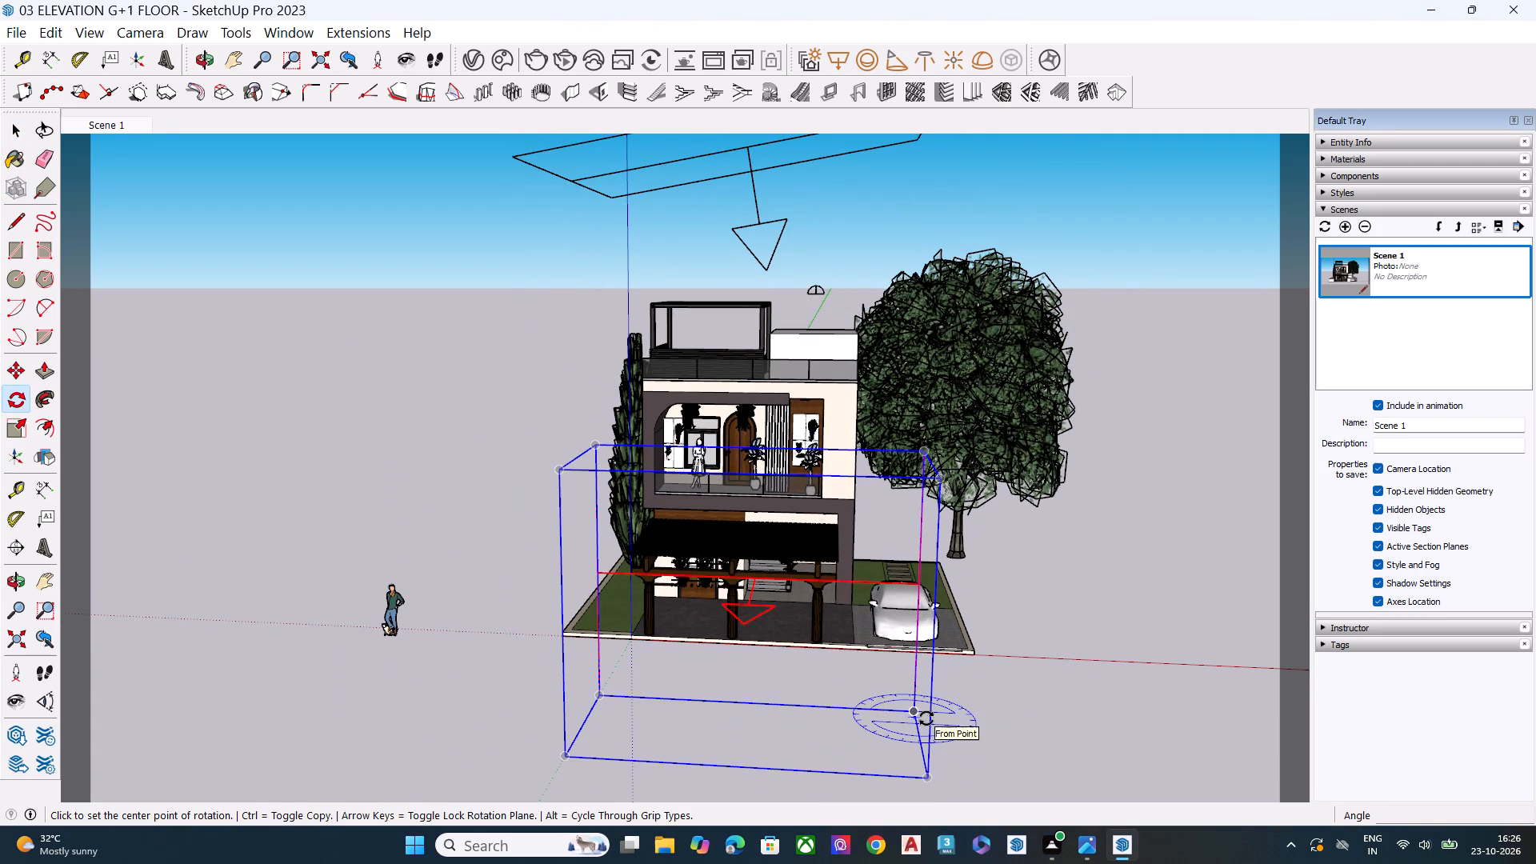
pyautogui.click(926, 718)
pyautogui.click(982, 718)
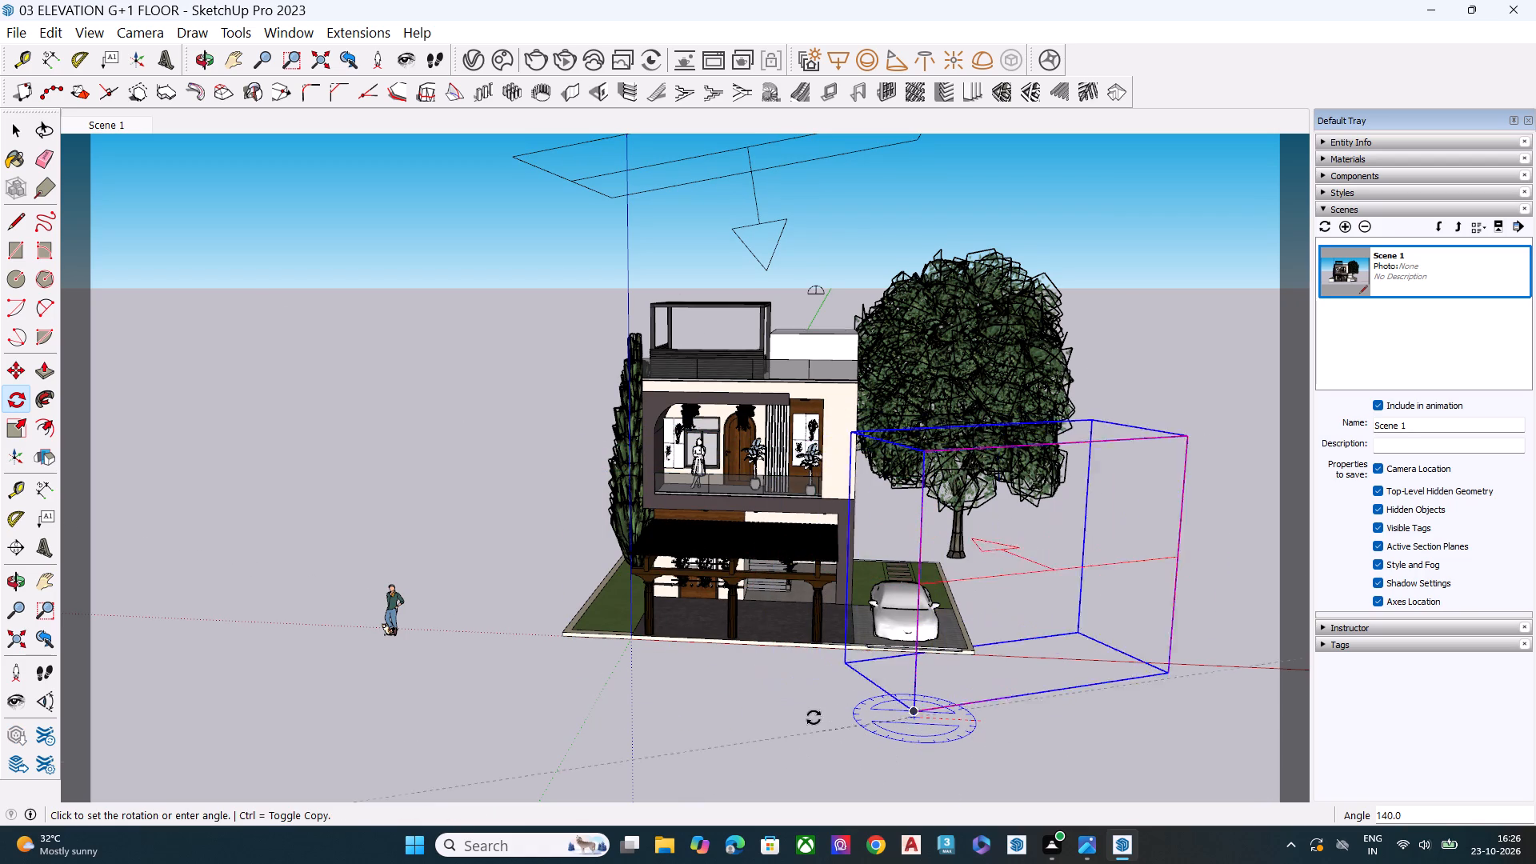
pyautogui.click(814, 709)
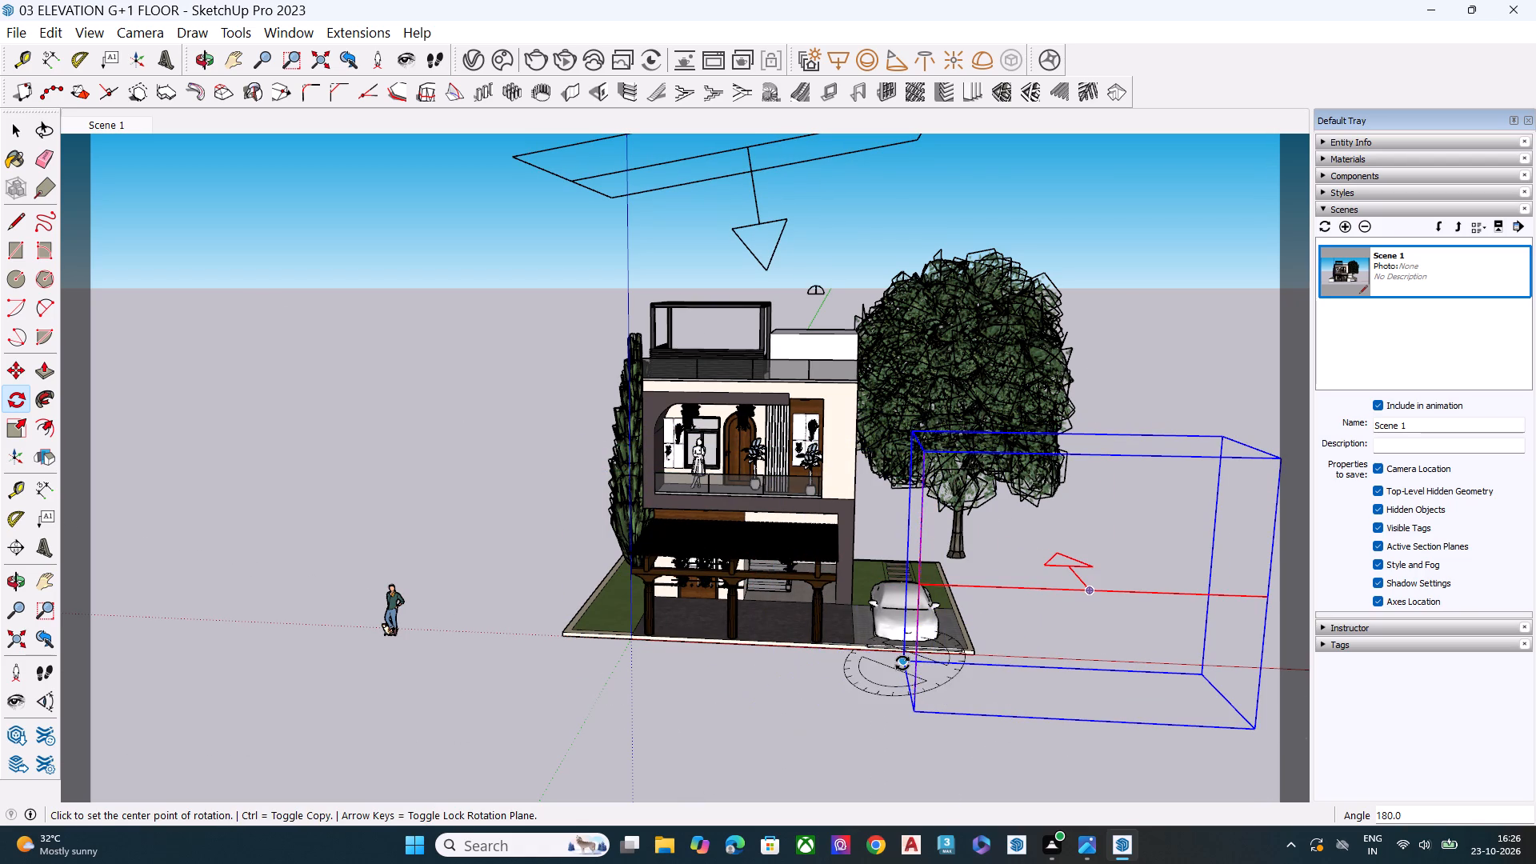
# Move the facade rectangle light about 67' 4" from its lower corner, placing it in front of the carport beside the standing person.
pyautogui.press('m')
pyautogui.click(911, 712)
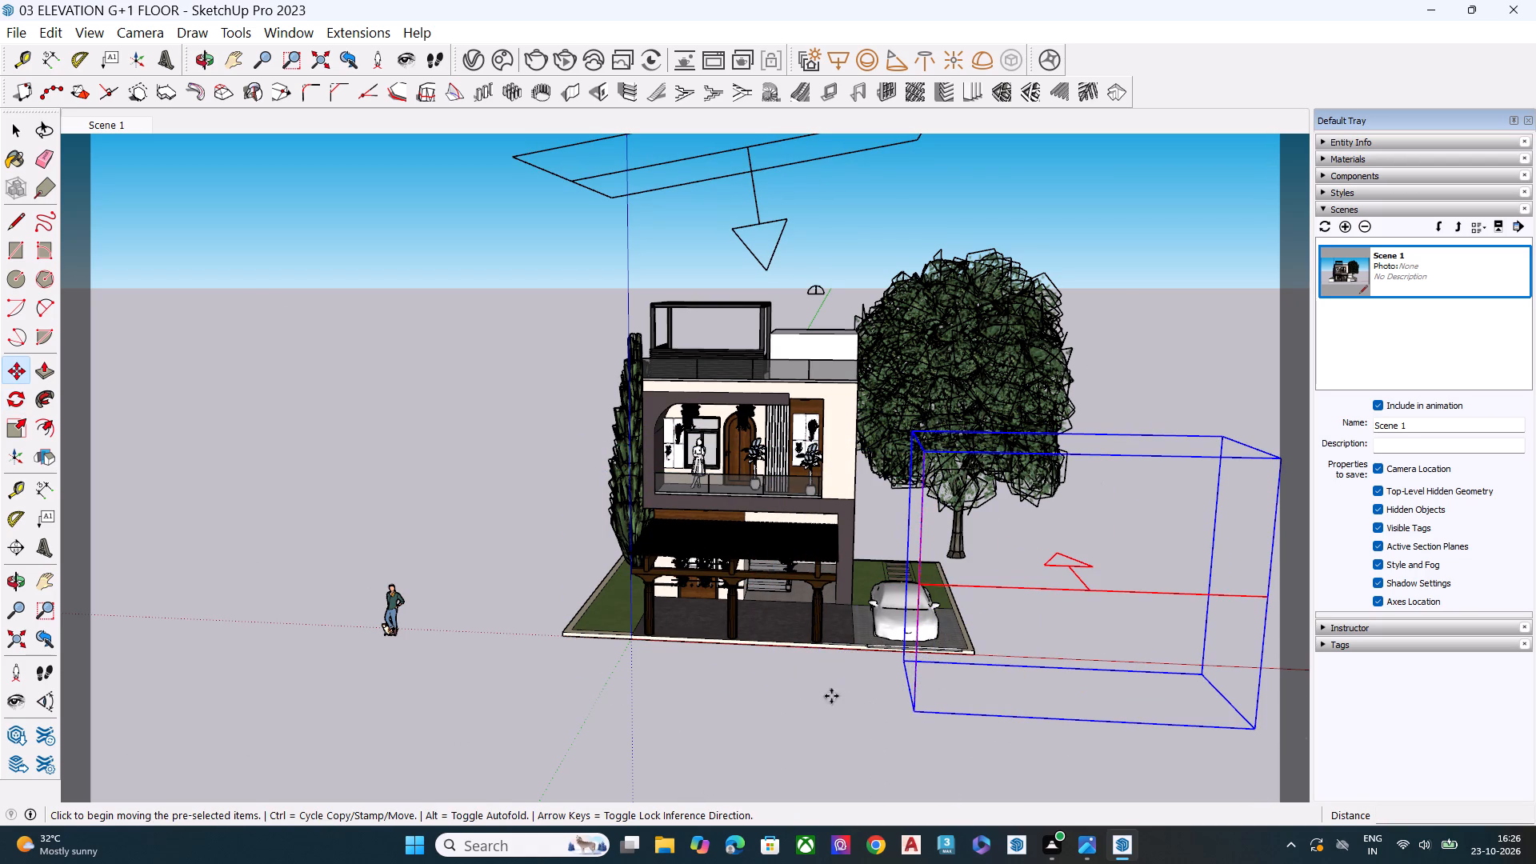
pyautogui.moveTo(597, 625); pyautogui.dragTo(1188, 683, button='middle')
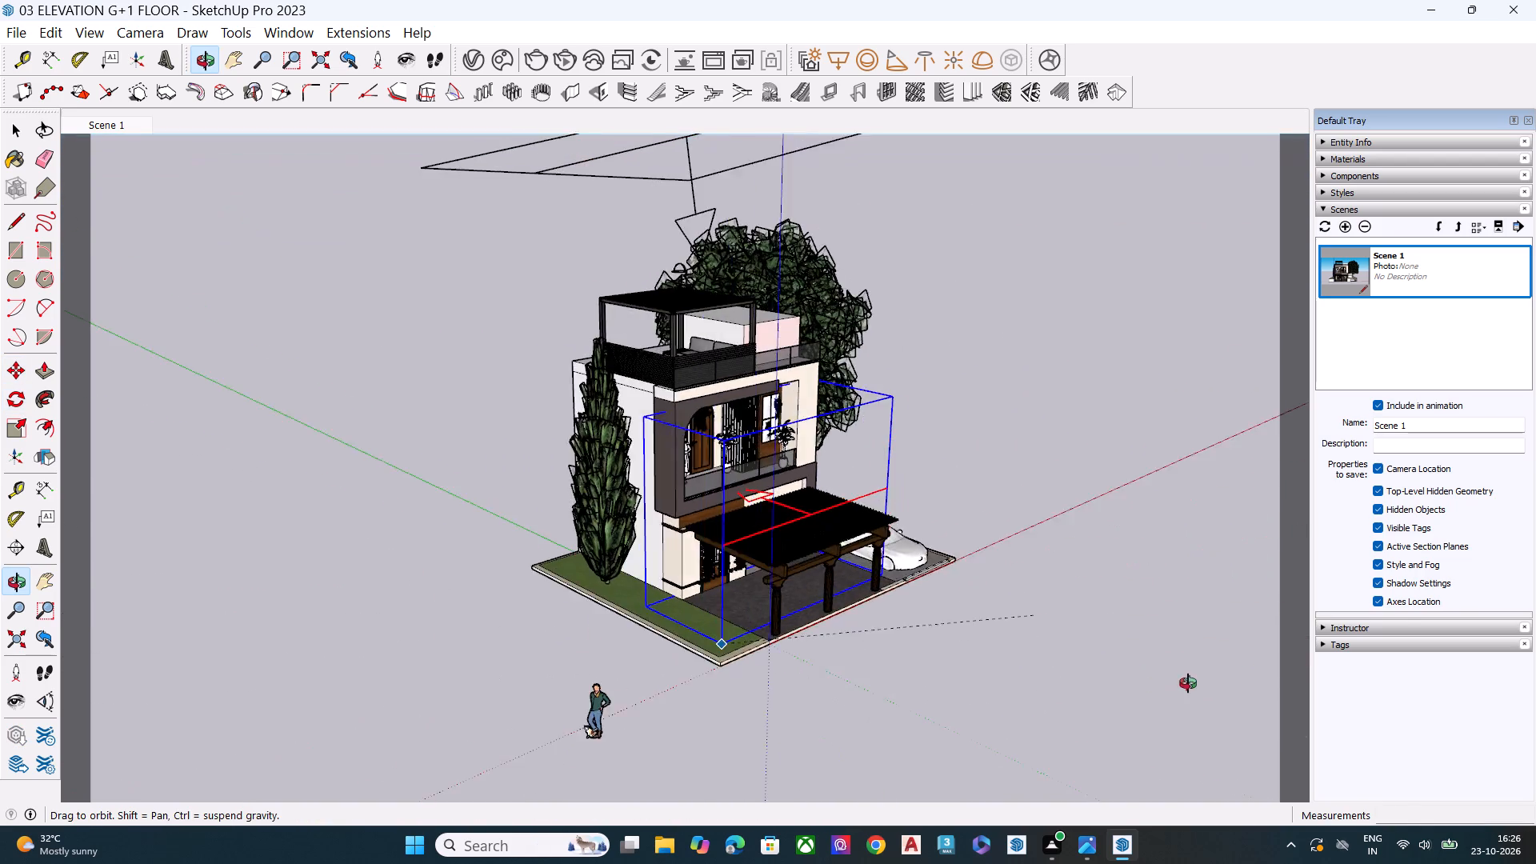
pyautogui.moveTo(1188, 683); pyautogui.dragTo(1188, 682, button='middle')
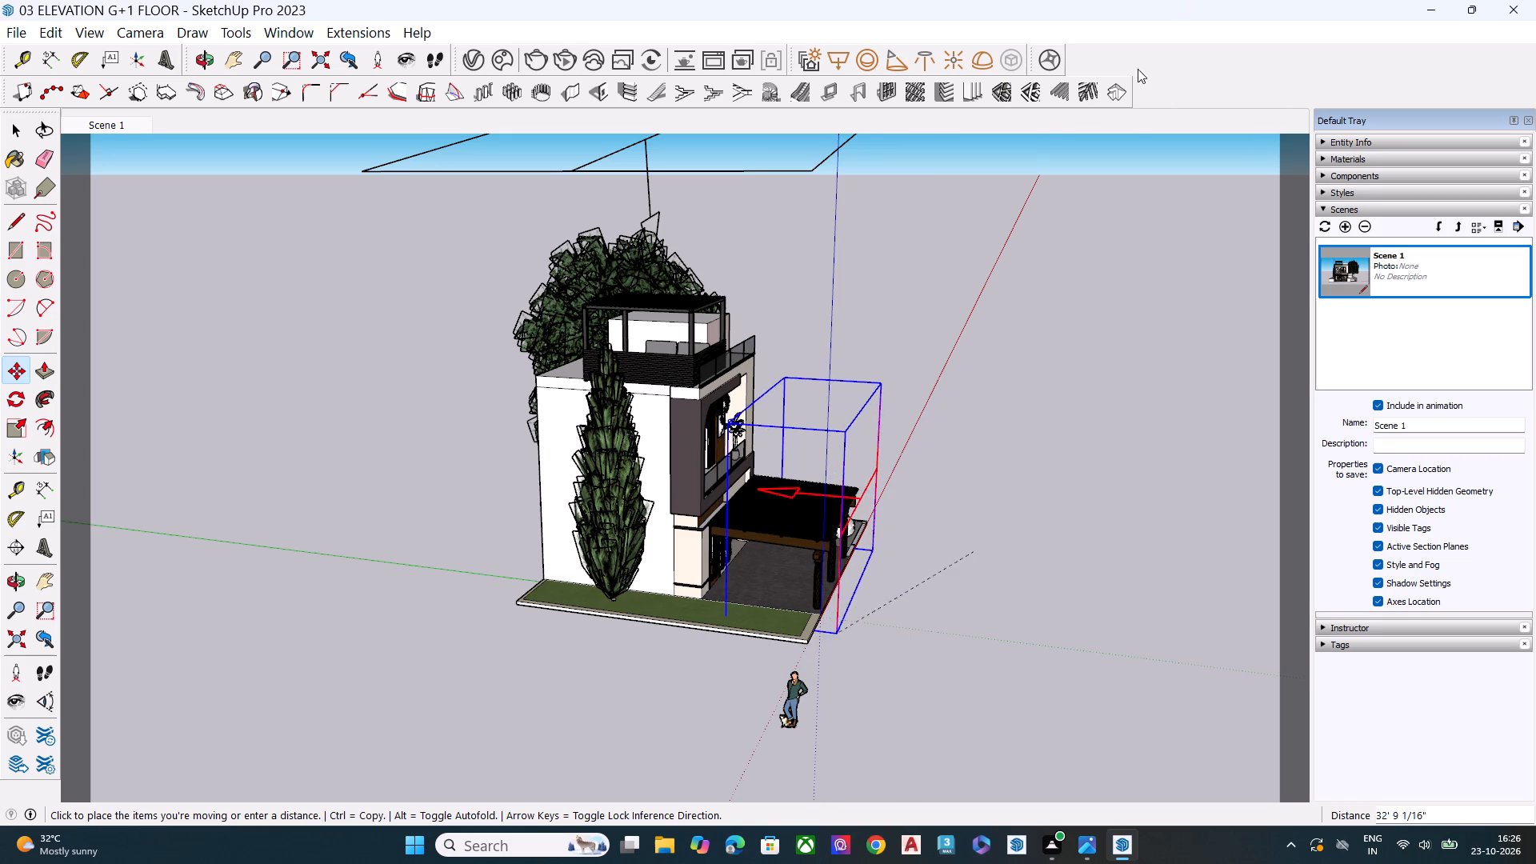
pyautogui.scroll(-7, 1036, 124)
pyautogui.scroll(-5, 932, 390)
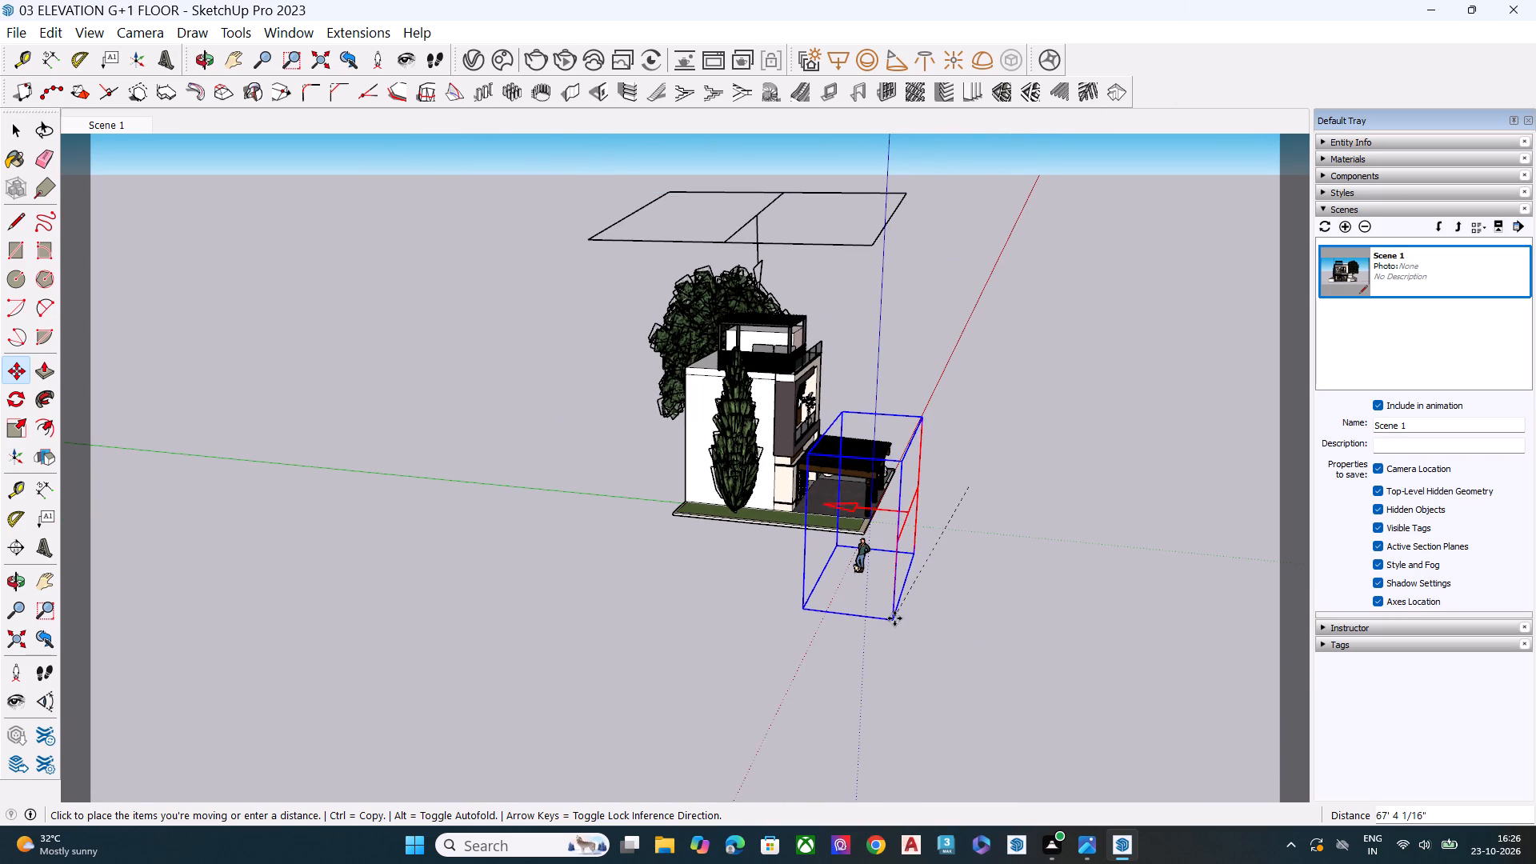
pyautogui.click(894, 618)
pyautogui.moveTo(998, 596); pyautogui.dragTo(903, 688, button='middle')
pyautogui.press('space')
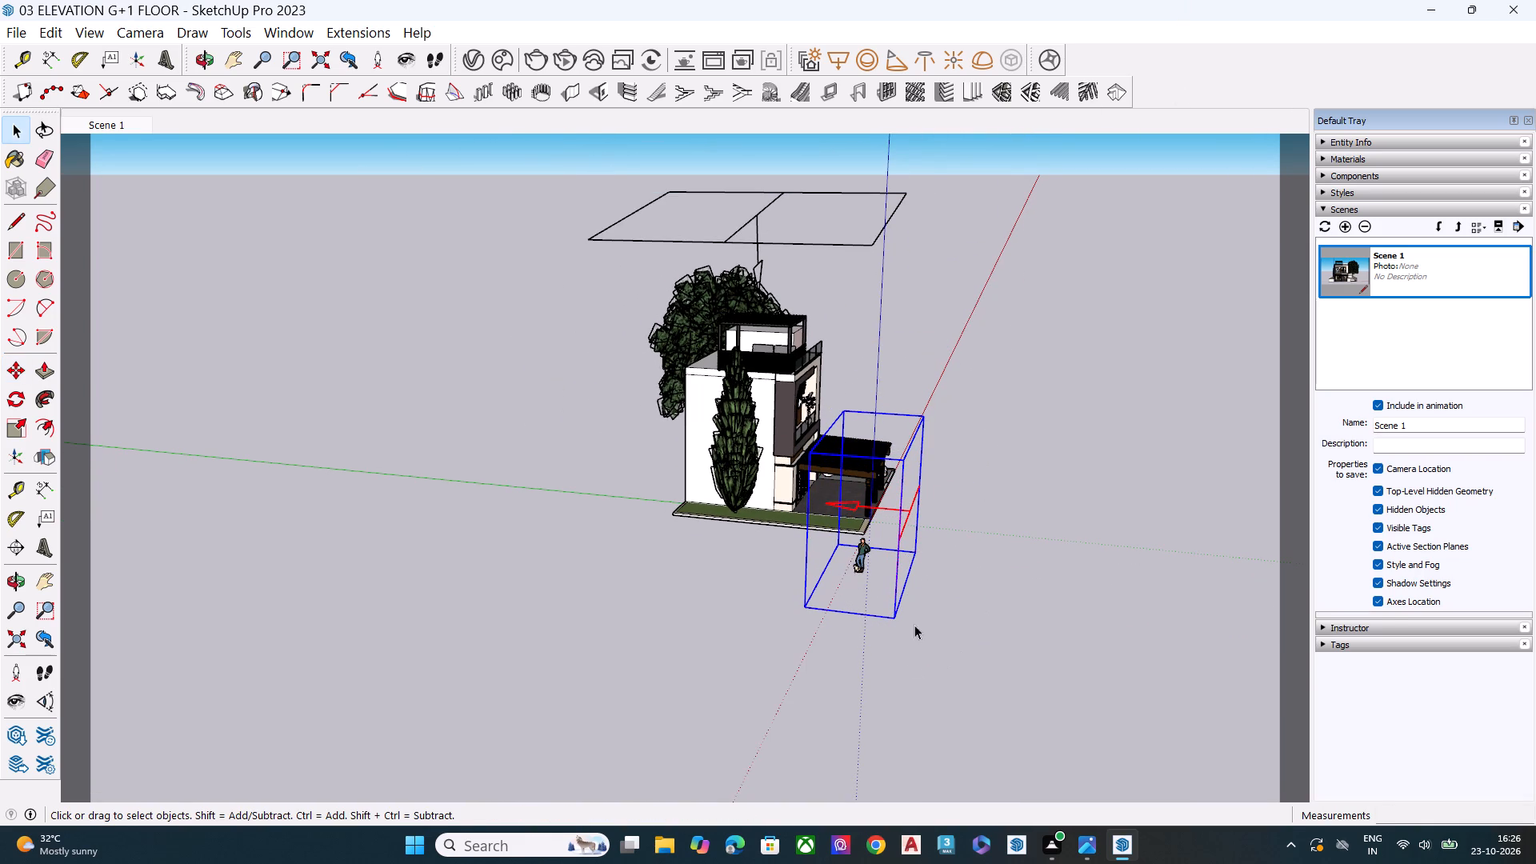
# Rotate the facade rectangle light about 54 degrees around its lower corner so it aims diagonally at the house.
pyautogui.press('q')
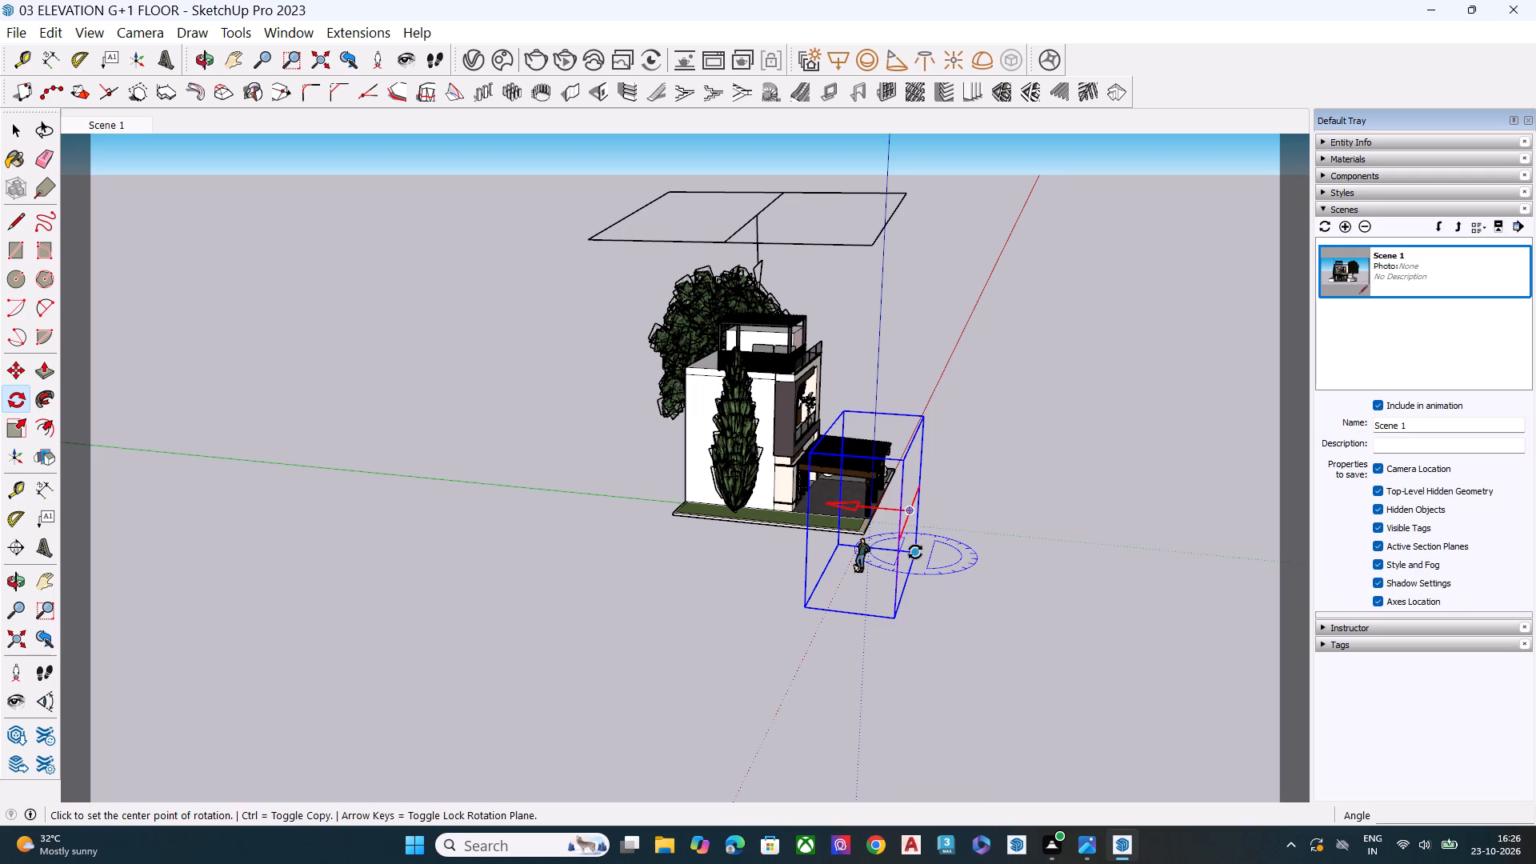
pyautogui.click(914, 552)
pyautogui.click(974, 558)
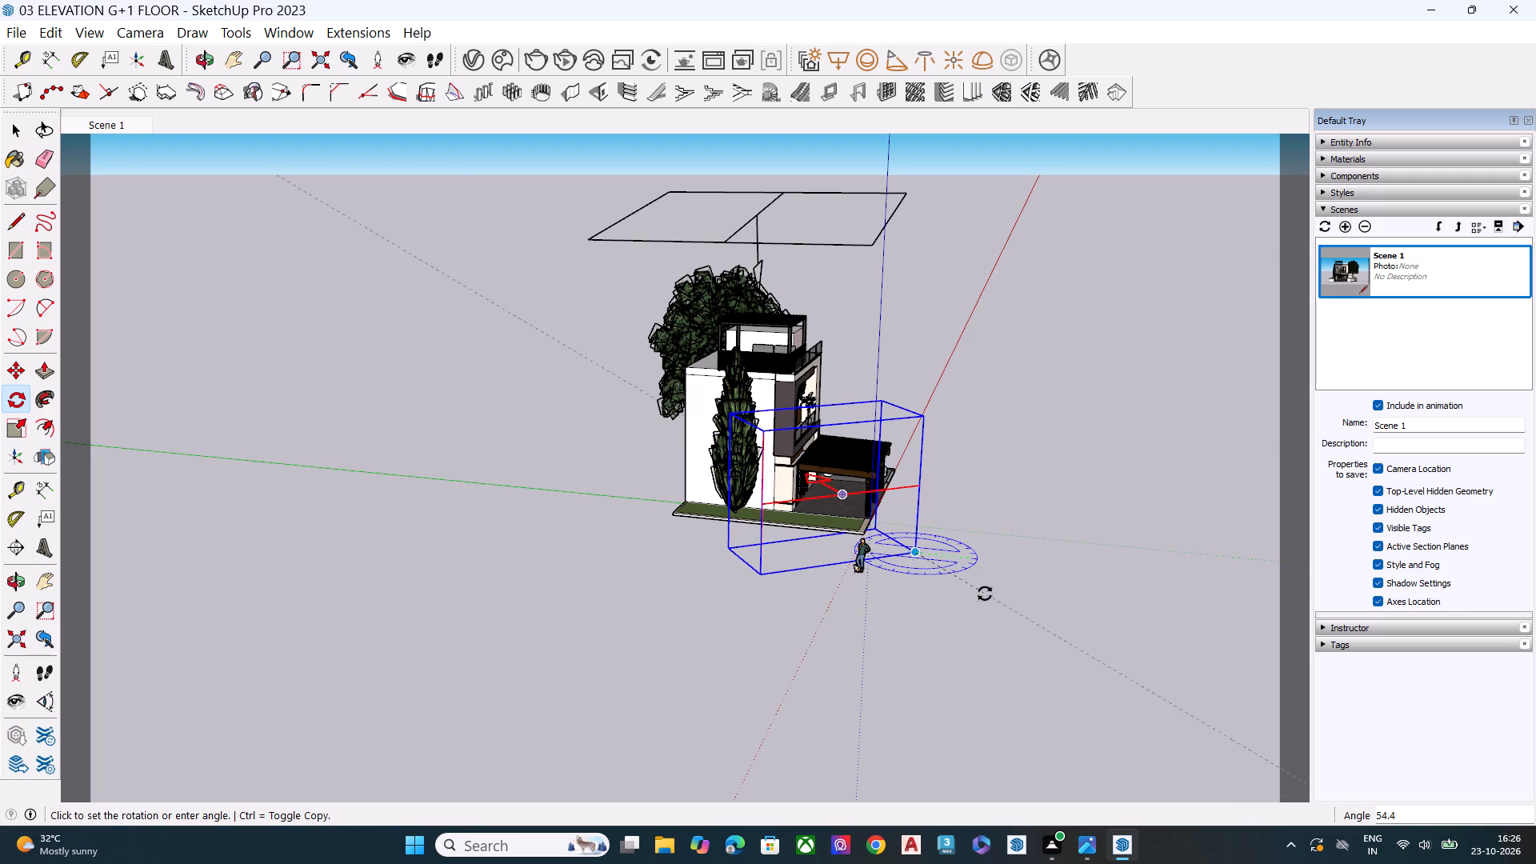
pyautogui.click(985, 594)
pyautogui.press('space')
pyautogui.scroll(7, 717, 579)
pyautogui.moveTo(786, 581); pyautogui.dragTo(843, 719, button='middle')
pyautogui.scroll(2, 928, 547)
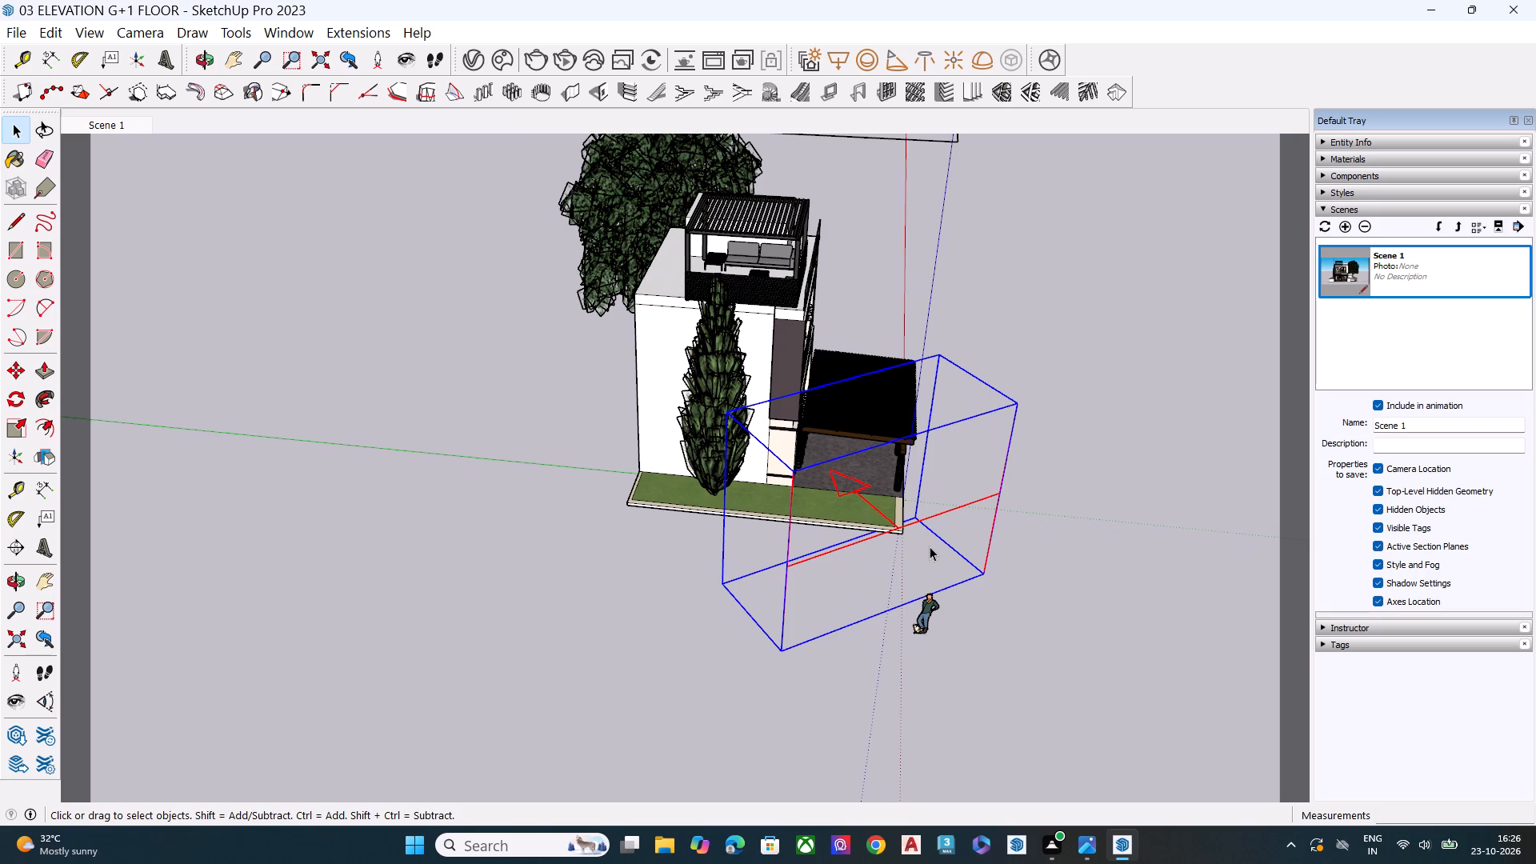
# Move the facade rectangle light about 14' farther away from the front of the house.
pyautogui.press('m')
pyautogui.click(921, 515)
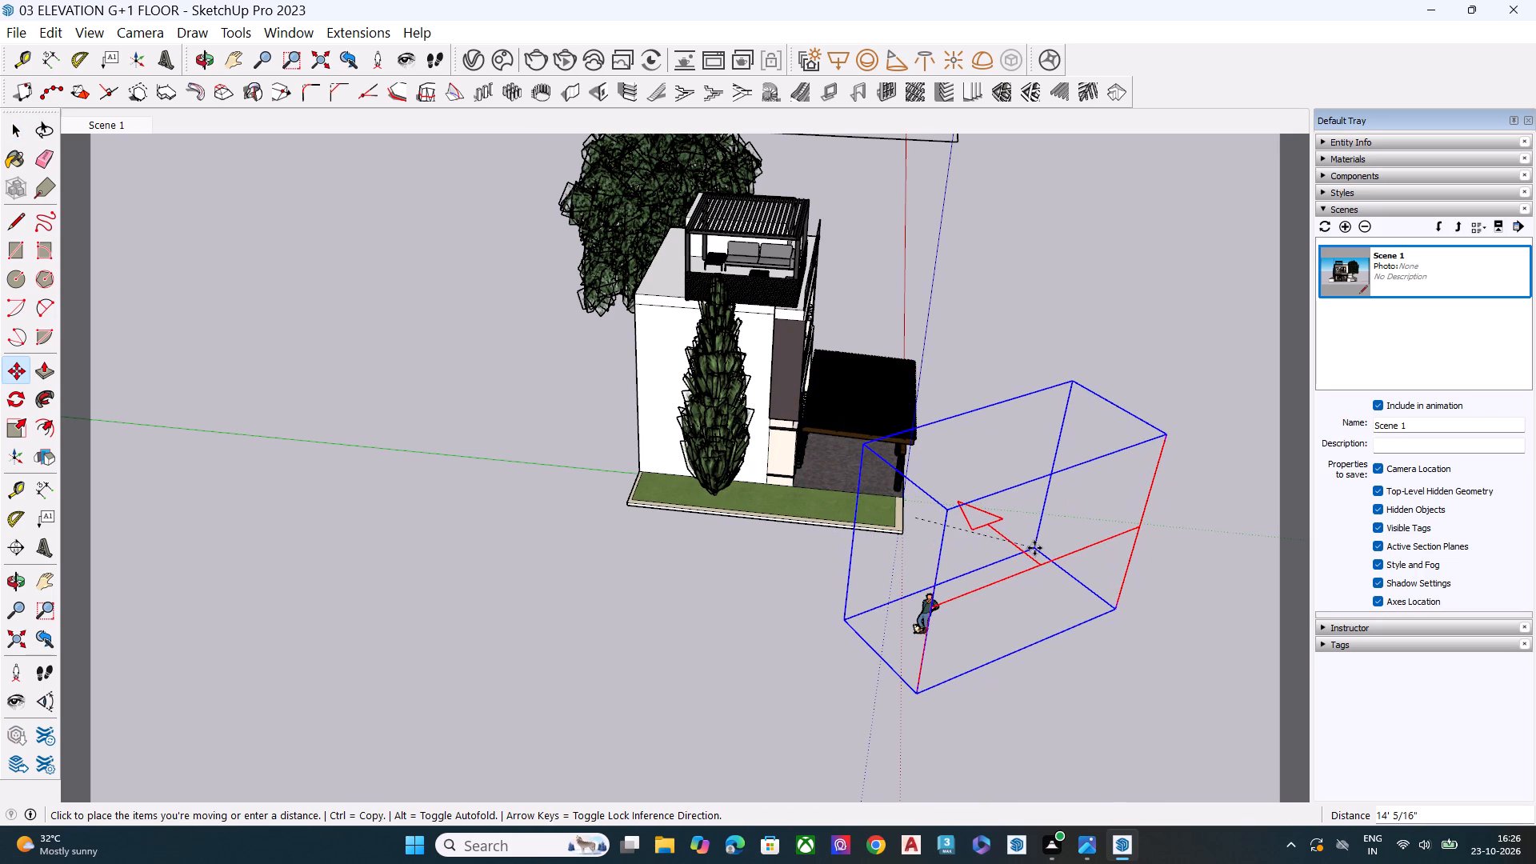
pyautogui.click(1034, 548)
pyautogui.press('space')
# Scale the facade rectangle light upward along its green axis to about 1.59 of its height.
pyautogui.moveTo(962, 622); pyautogui.dragTo(852, 481, button='middle')
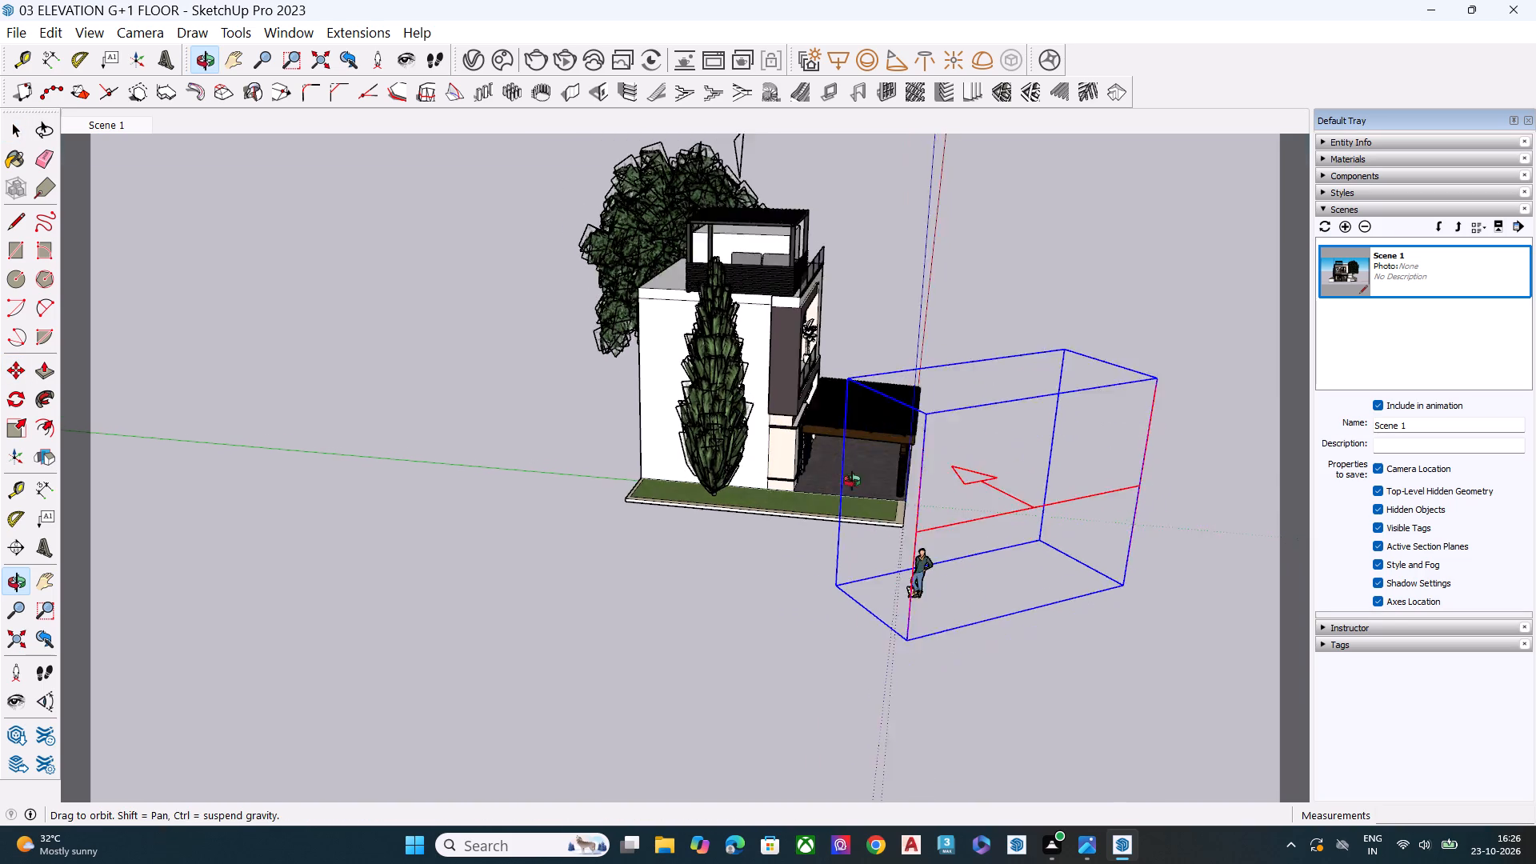
pyautogui.moveTo(852, 481); pyautogui.dragTo(794, 481, button='middle')
pyautogui.moveTo(937, 519); pyautogui.dragTo(864, 457, button='middle')
pyautogui.press('s')
pyautogui.click(850, 294)
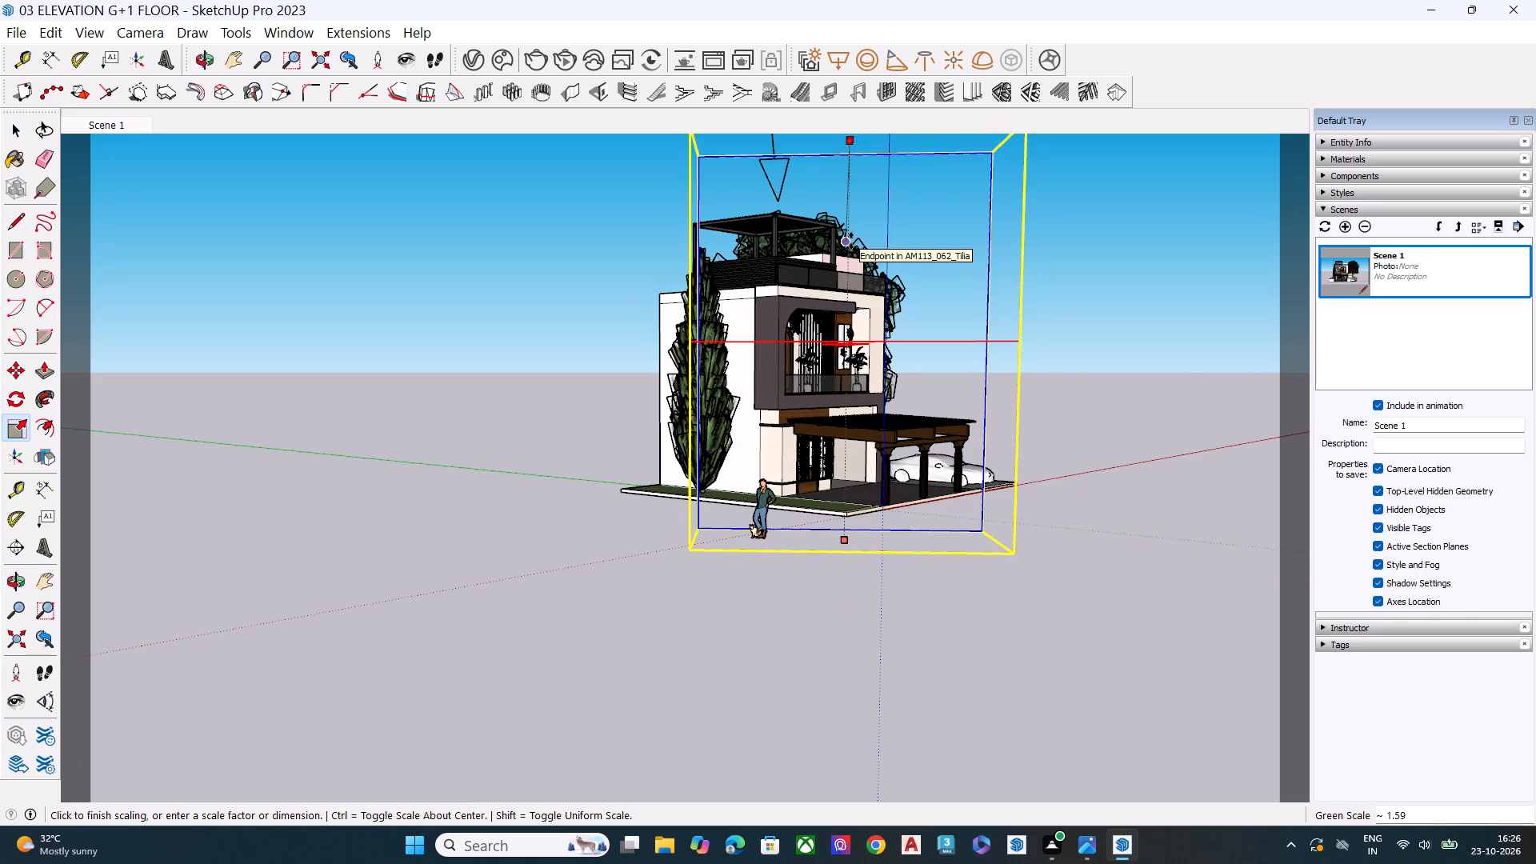
pyautogui.click(851, 241)
pyautogui.press('space')
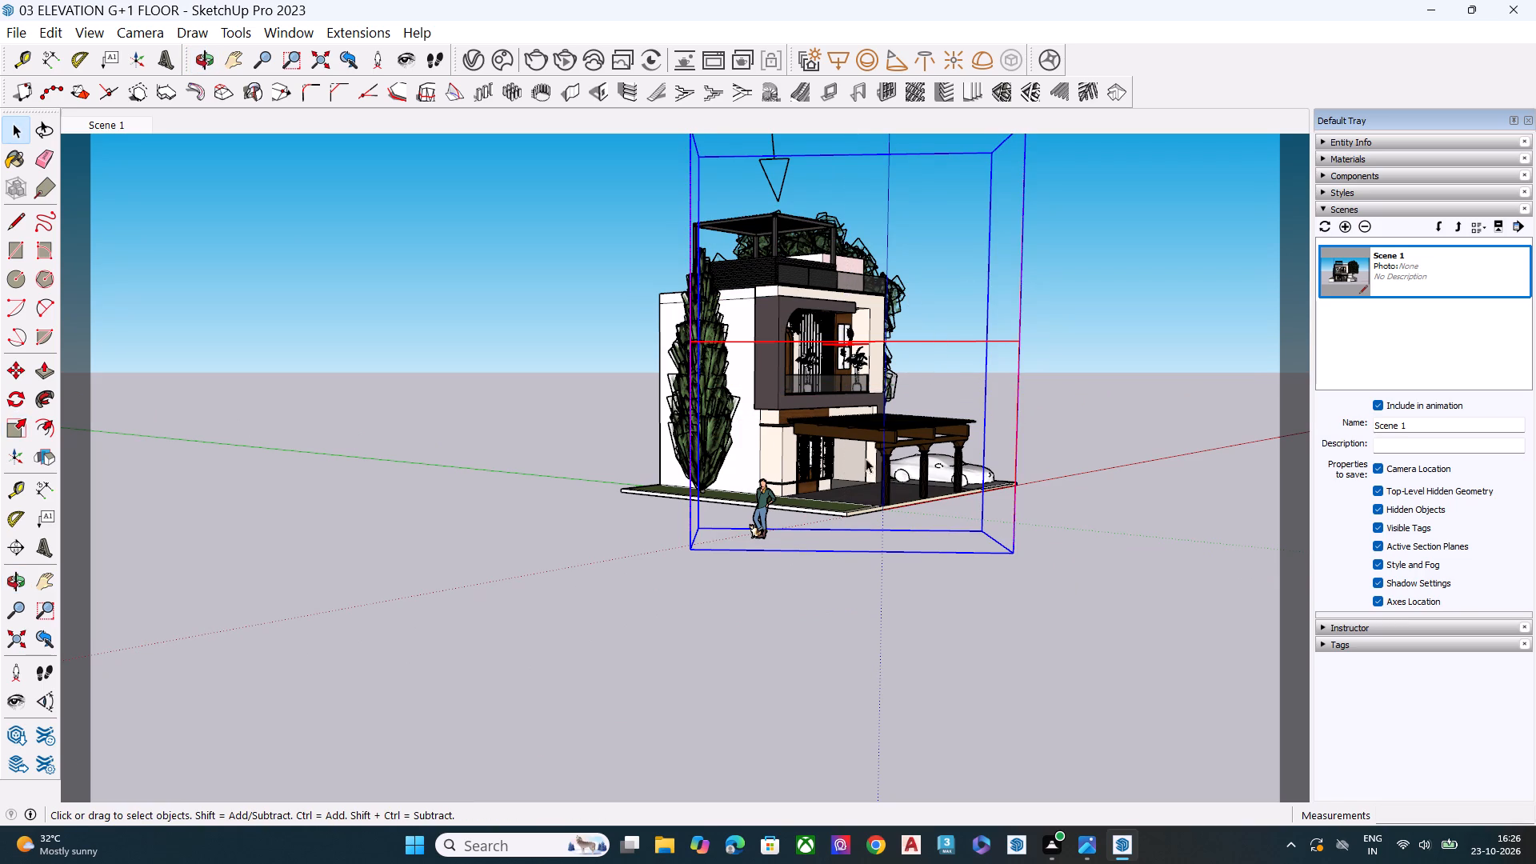
# Widen the facade rectangle light by scaling its side outward past the cypress tree.
pyautogui.press('s')
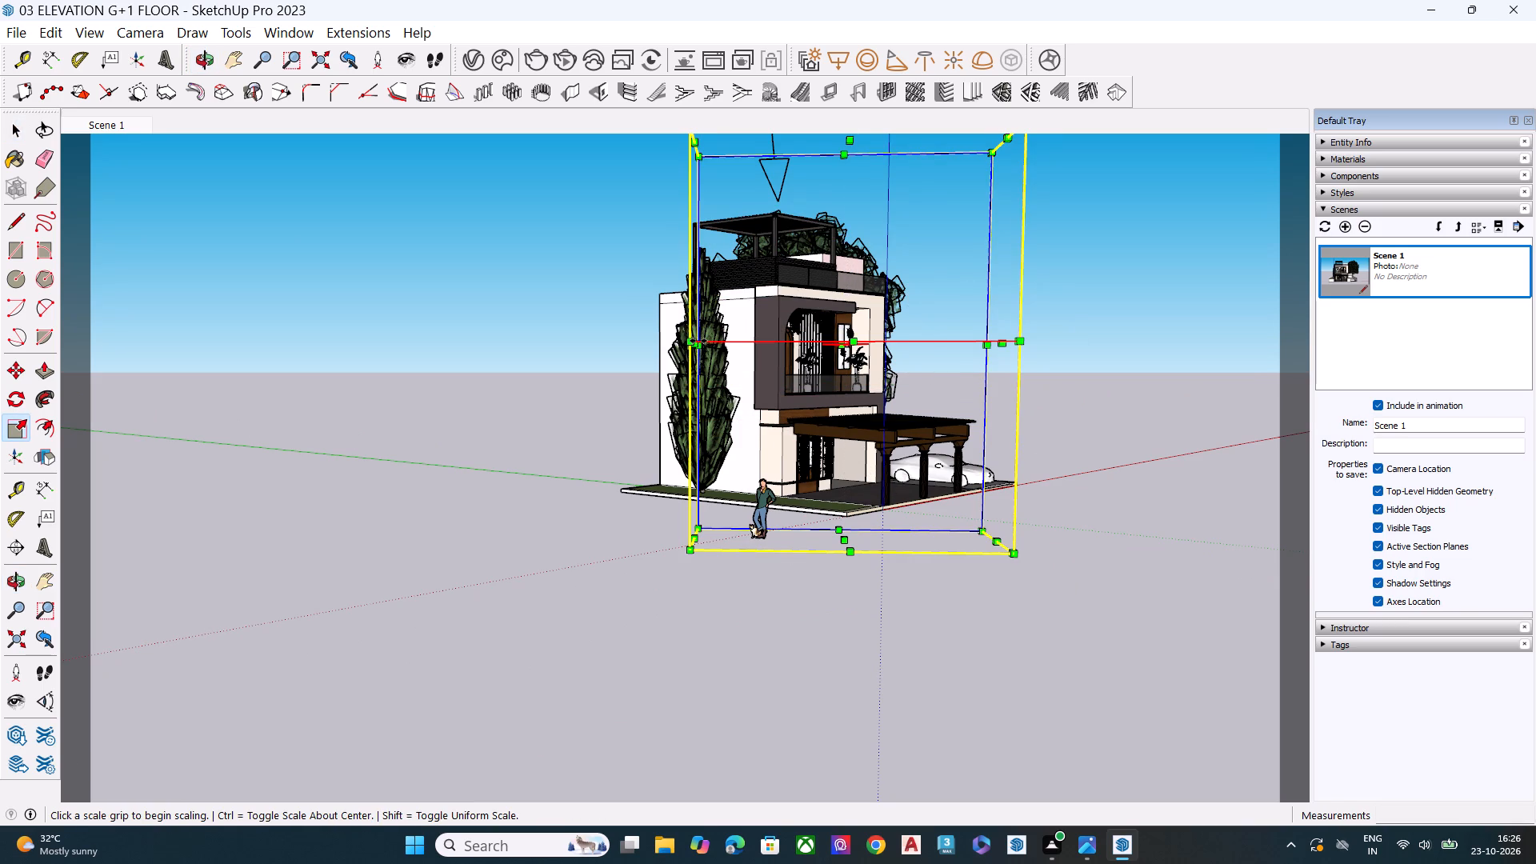
pyautogui.click(698, 341)
pyautogui.click(618, 354)
pyautogui.press('space')
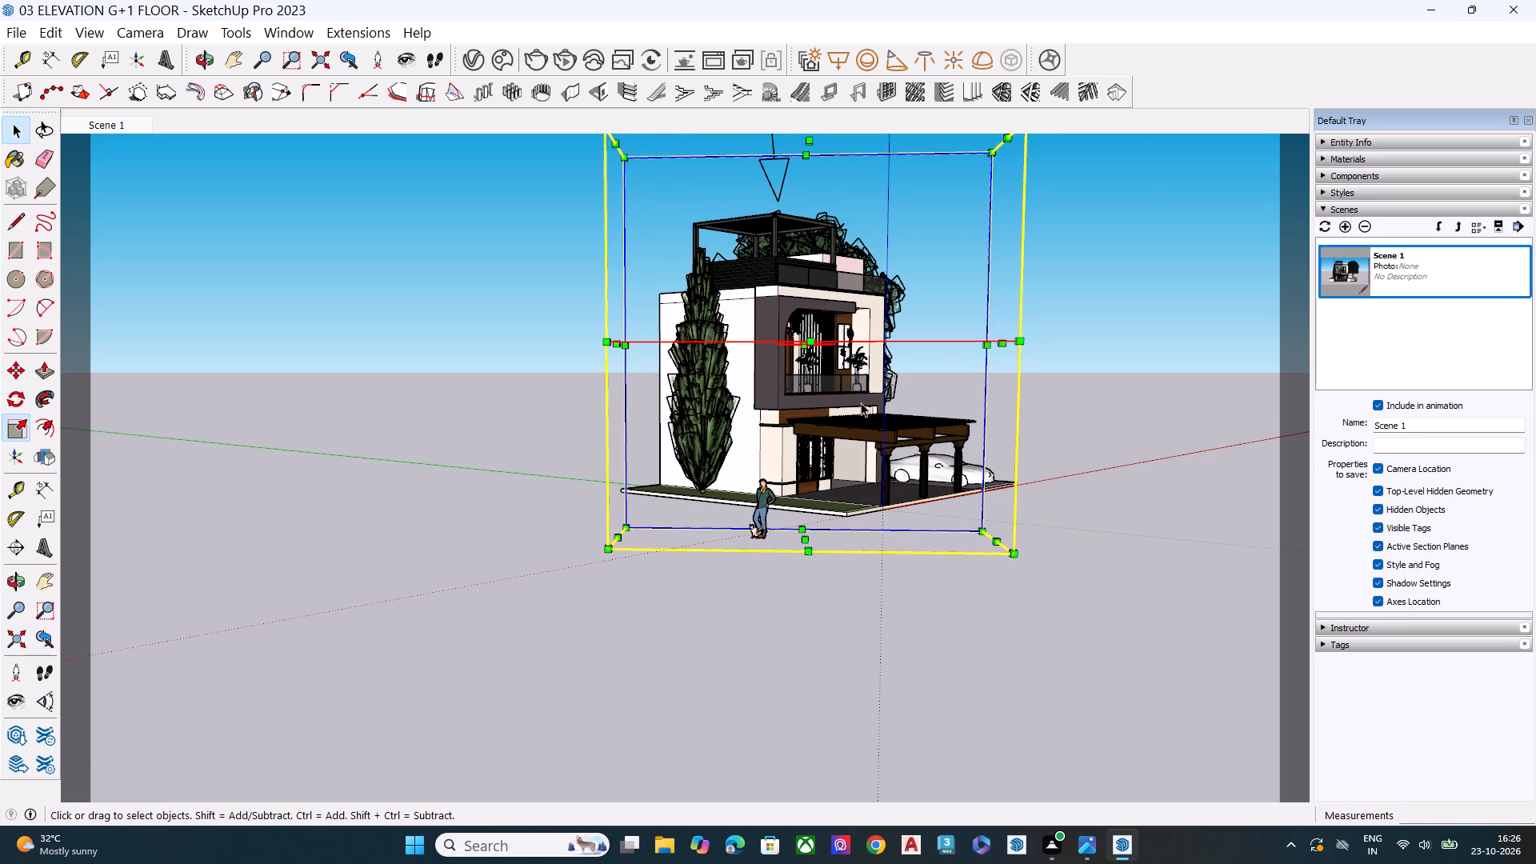
# Scale the facade rectangle light from its arrow tip along its blue axis to 1.77 toward the house, and deselect it.
pyautogui.moveTo(890, 499); pyautogui.dragTo(650, 563, button='middle')
pyautogui.scroll(-6, 903, 519)
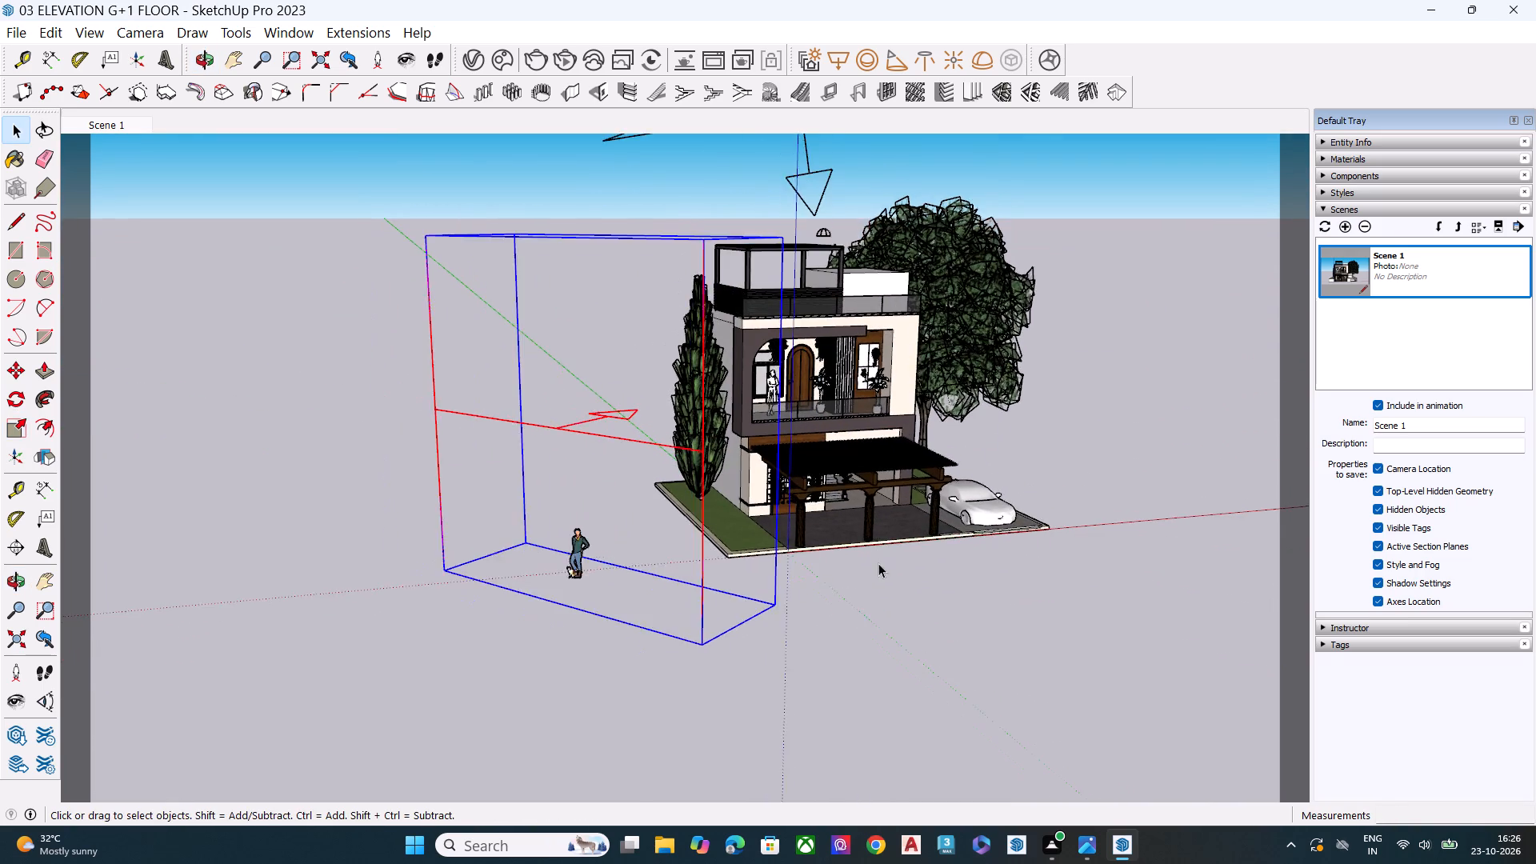
pyautogui.moveTo(906, 592); pyautogui.dragTo(697, 620, button='middle')
pyautogui.press('s')
pyautogui.scroll(4, 800, 478)
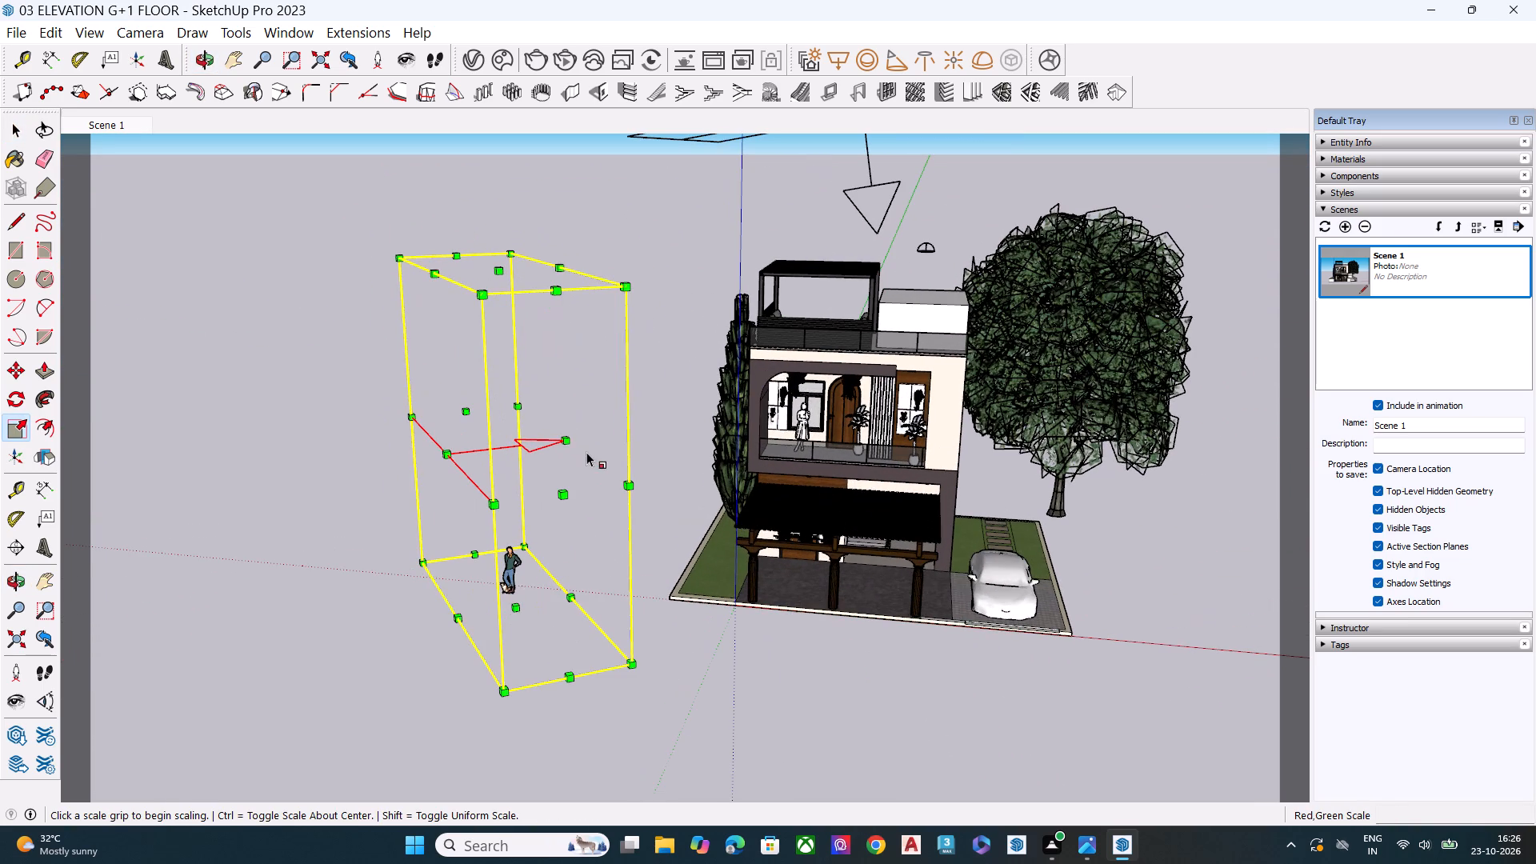
pyautogui.click(566, 442)
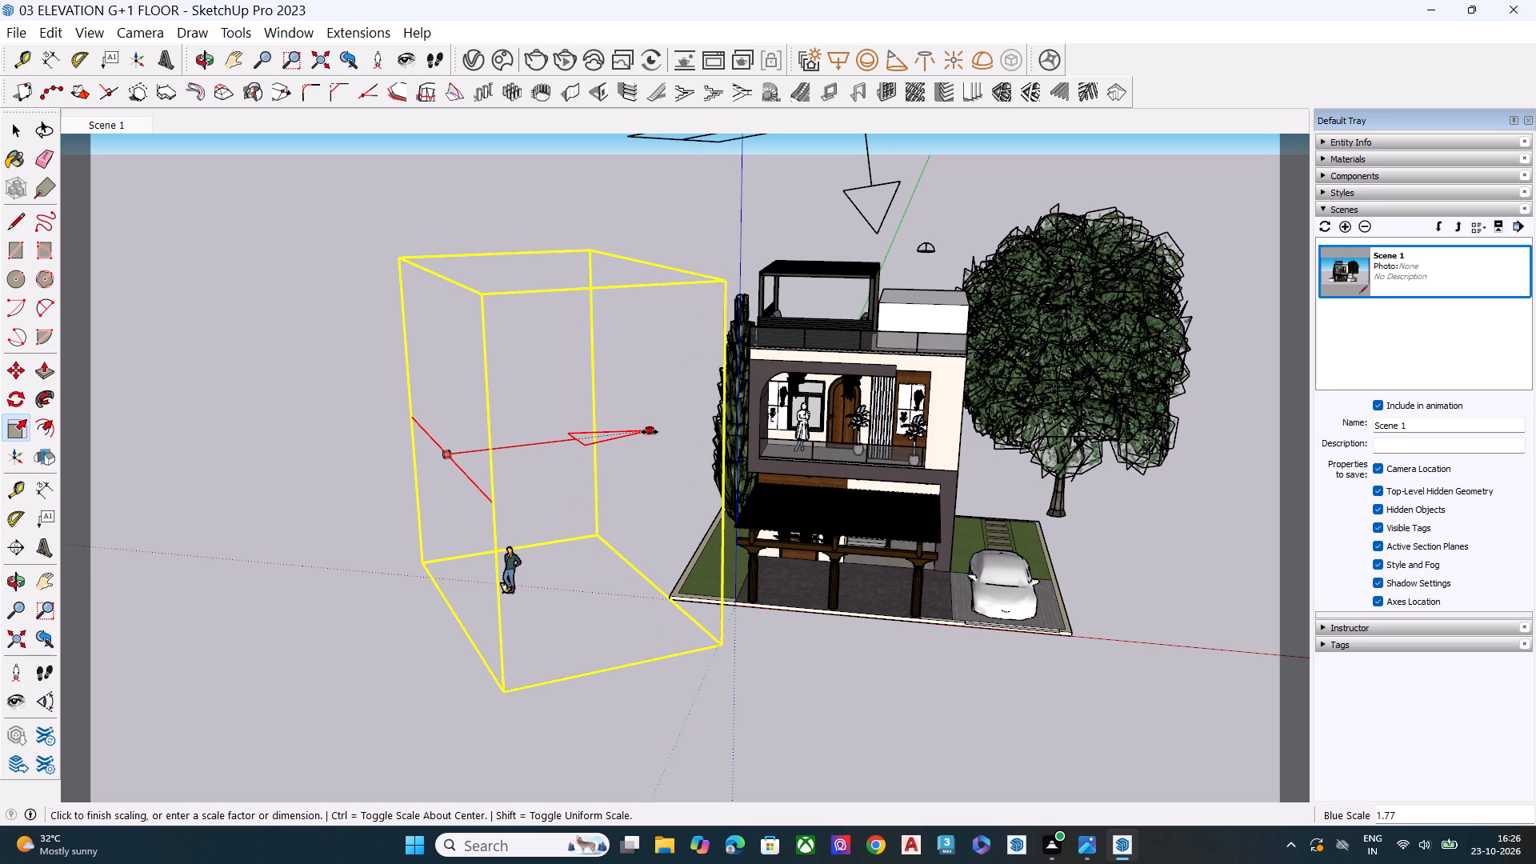
pyautogui.click(650, 432)
pyautogui.press('space')
pyautogui.click(772, 695)
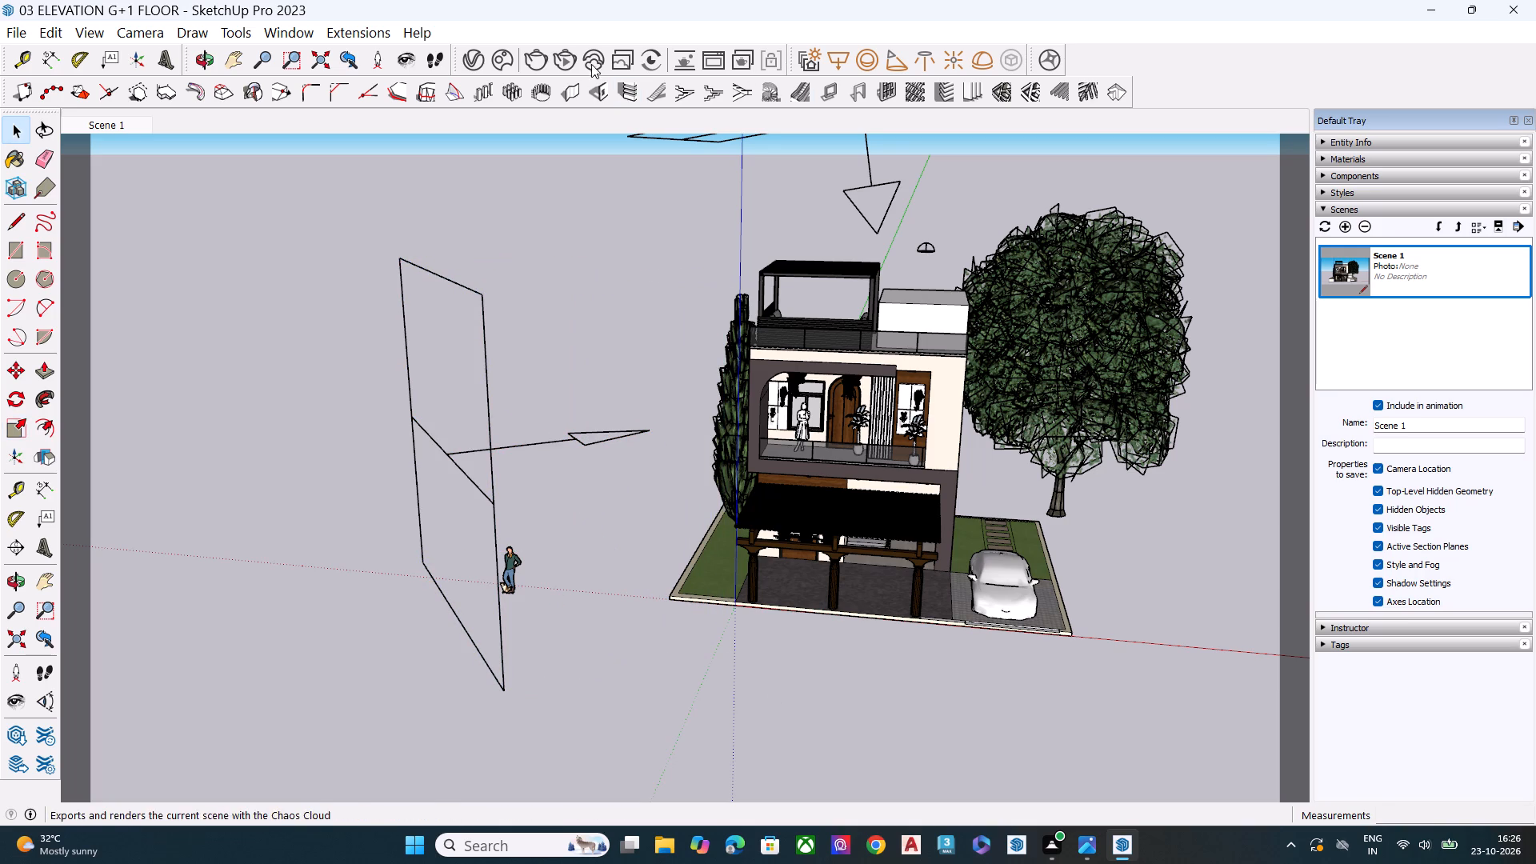
# Make Rectangle Light#2 invisible and set its directionality to 0.69.
pyautogui.click(473, 66)
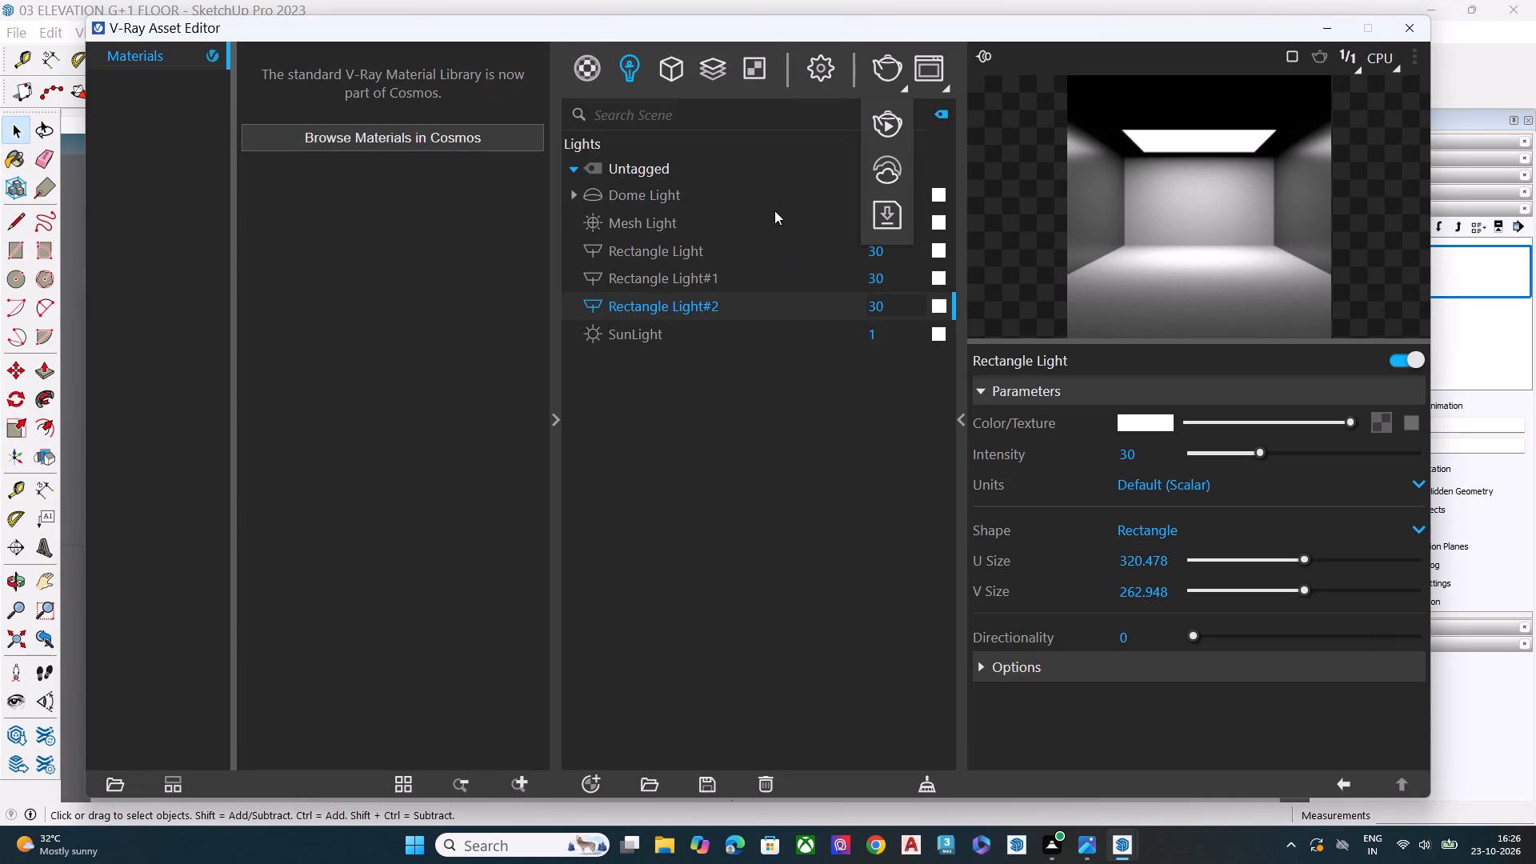
pyautogui.click(1104, 662)
pyautogui.click(1126, 694)
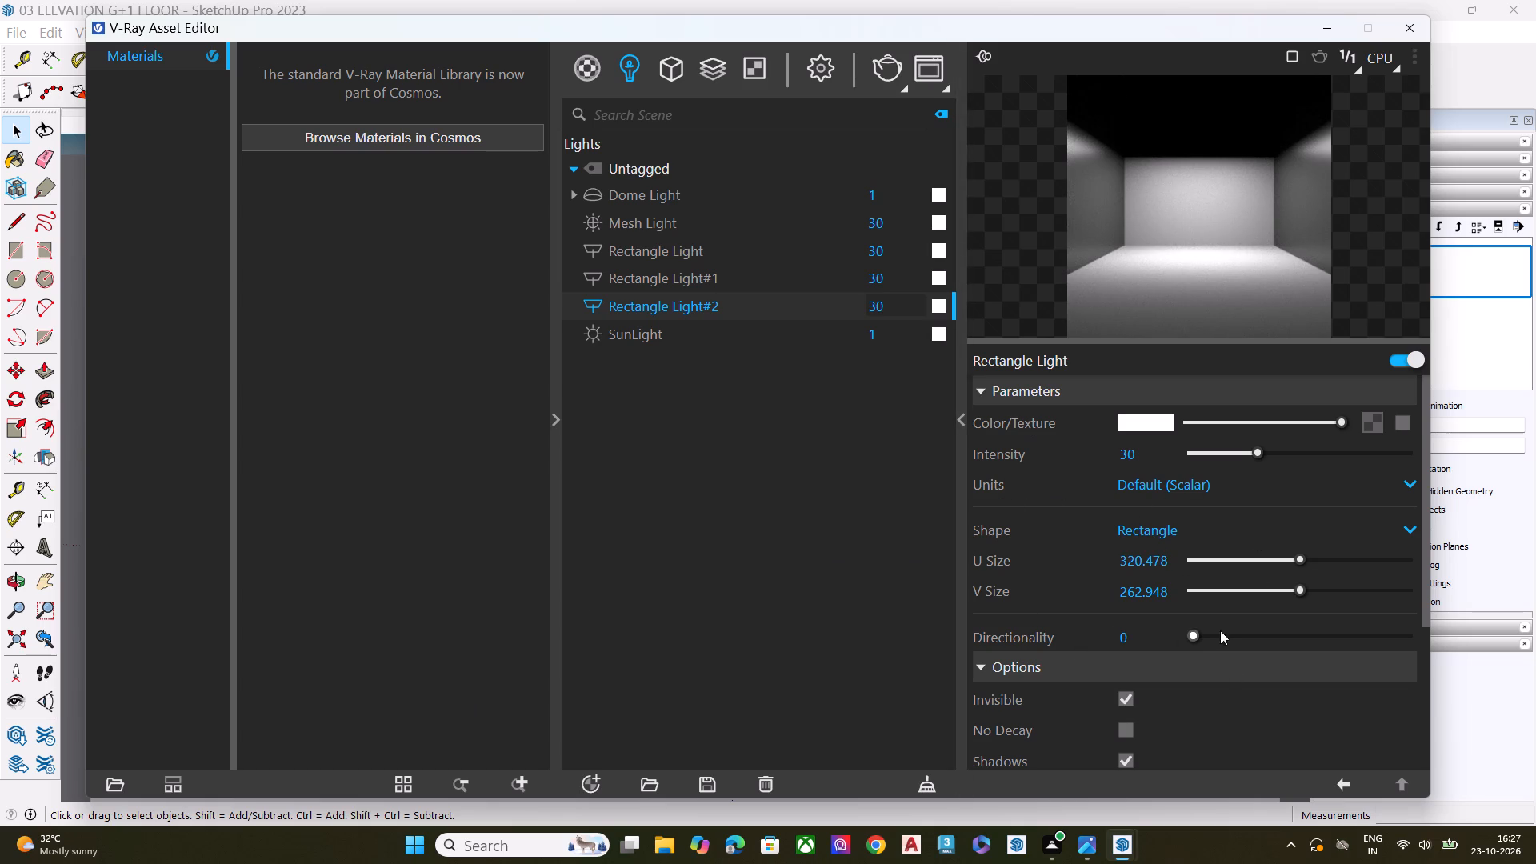
pyautogui.moveTo(1197, 636); pyautogui.dragTo(1358, 643)
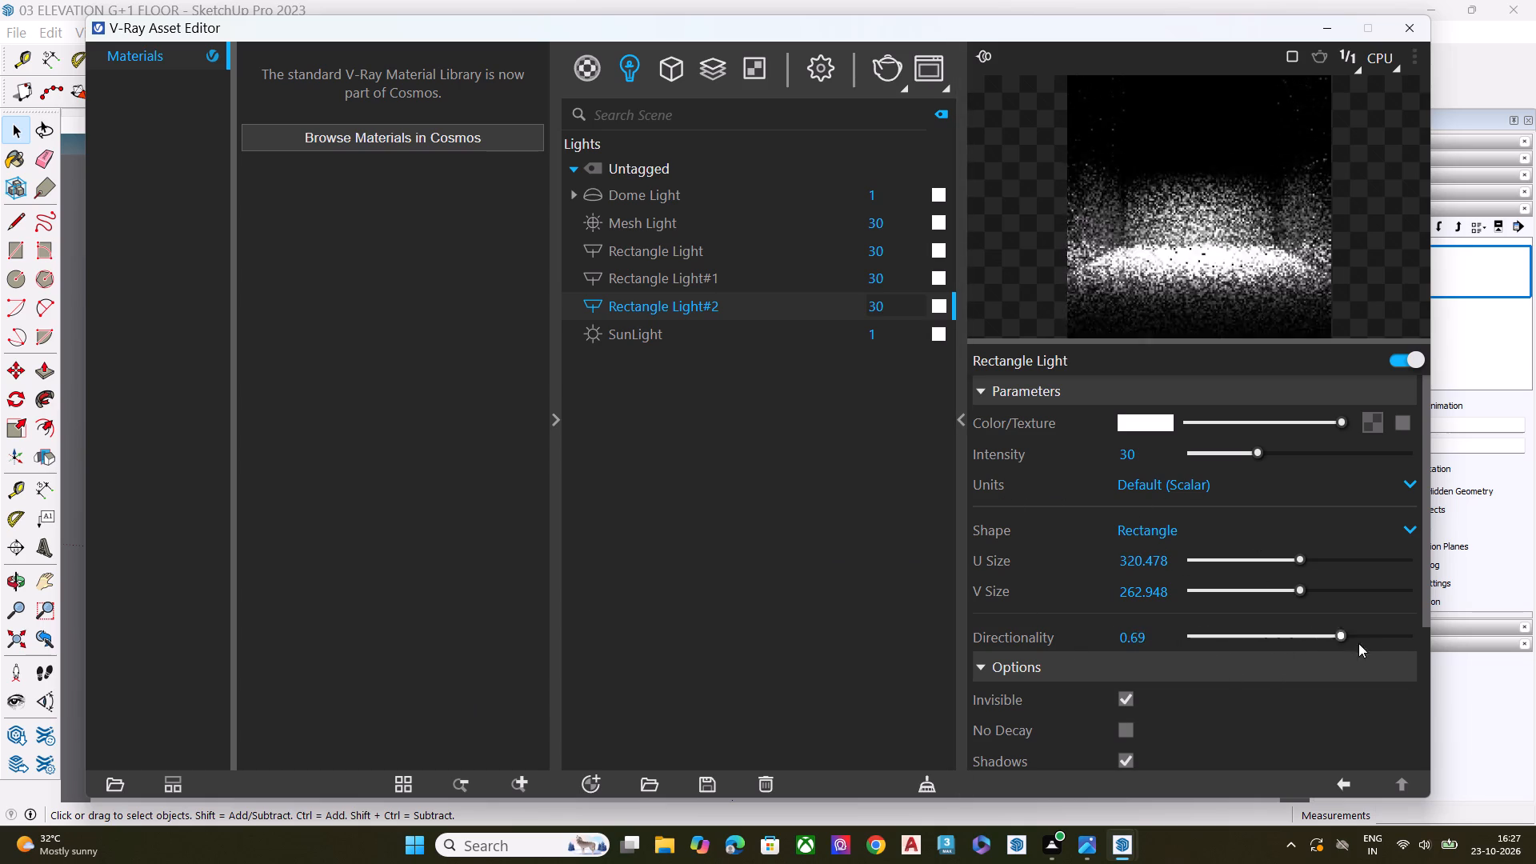
# Lower the directionality of Rectangle Light#2 to 0.27.
pyautogui.moveTo(1358, 643); pyautogui.dragTo(1228, 646)
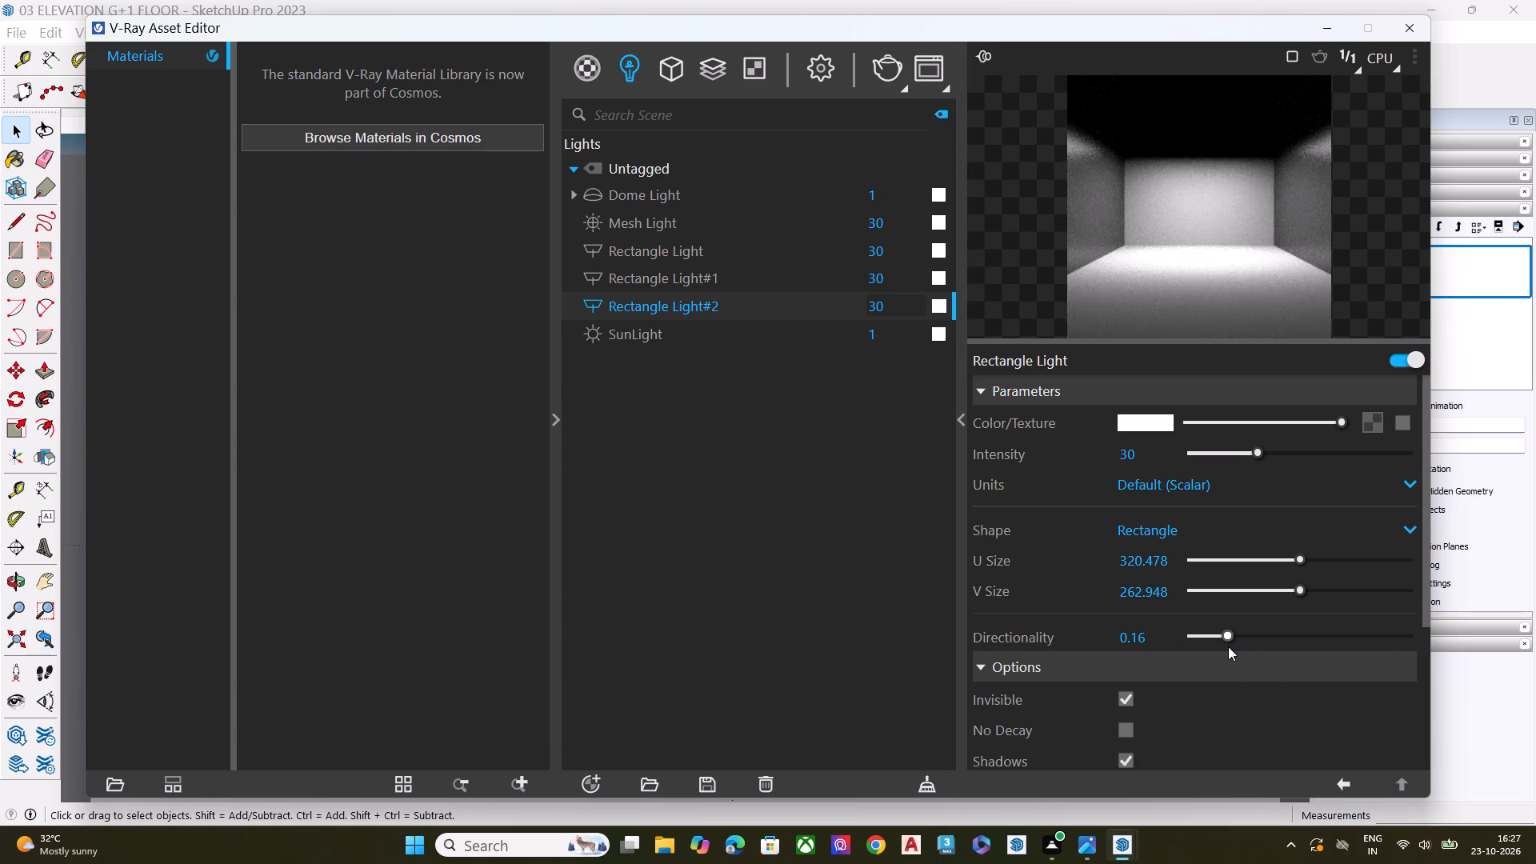
pyautogui.moveTo(1228, 646); pyautogui.dragTo(1250, 646)
pyautogui.press('space')
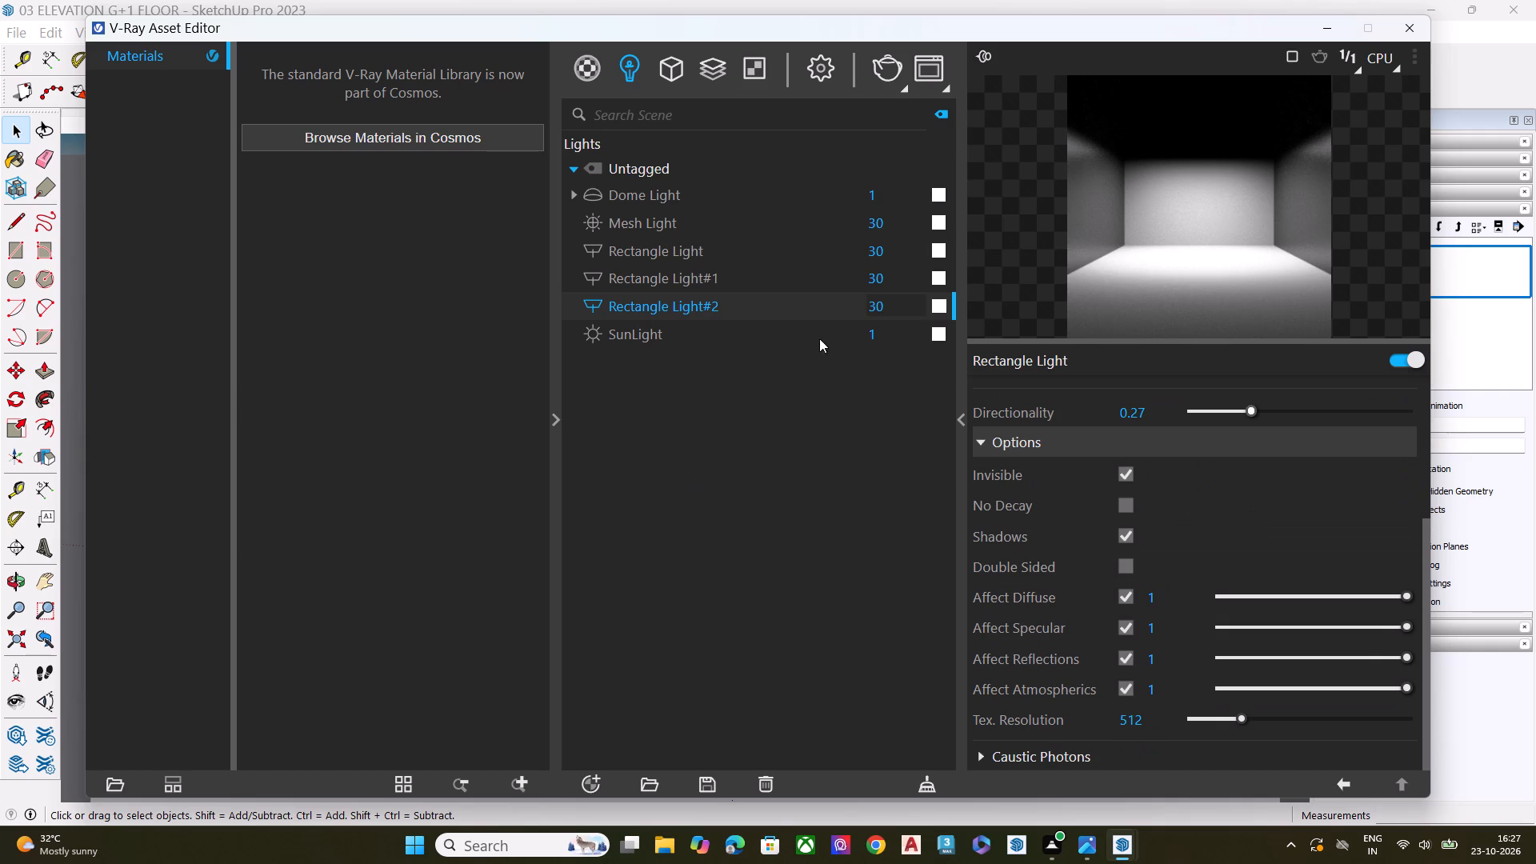
# Swing the SunLight's custom orientation to a vertical angle of 90 and a horizontal angle of about 359.6.
pyautogui.click(650, 344)
pyautogui.moveTo(1175, 474); pyautogui.dragTo(1192, 490)
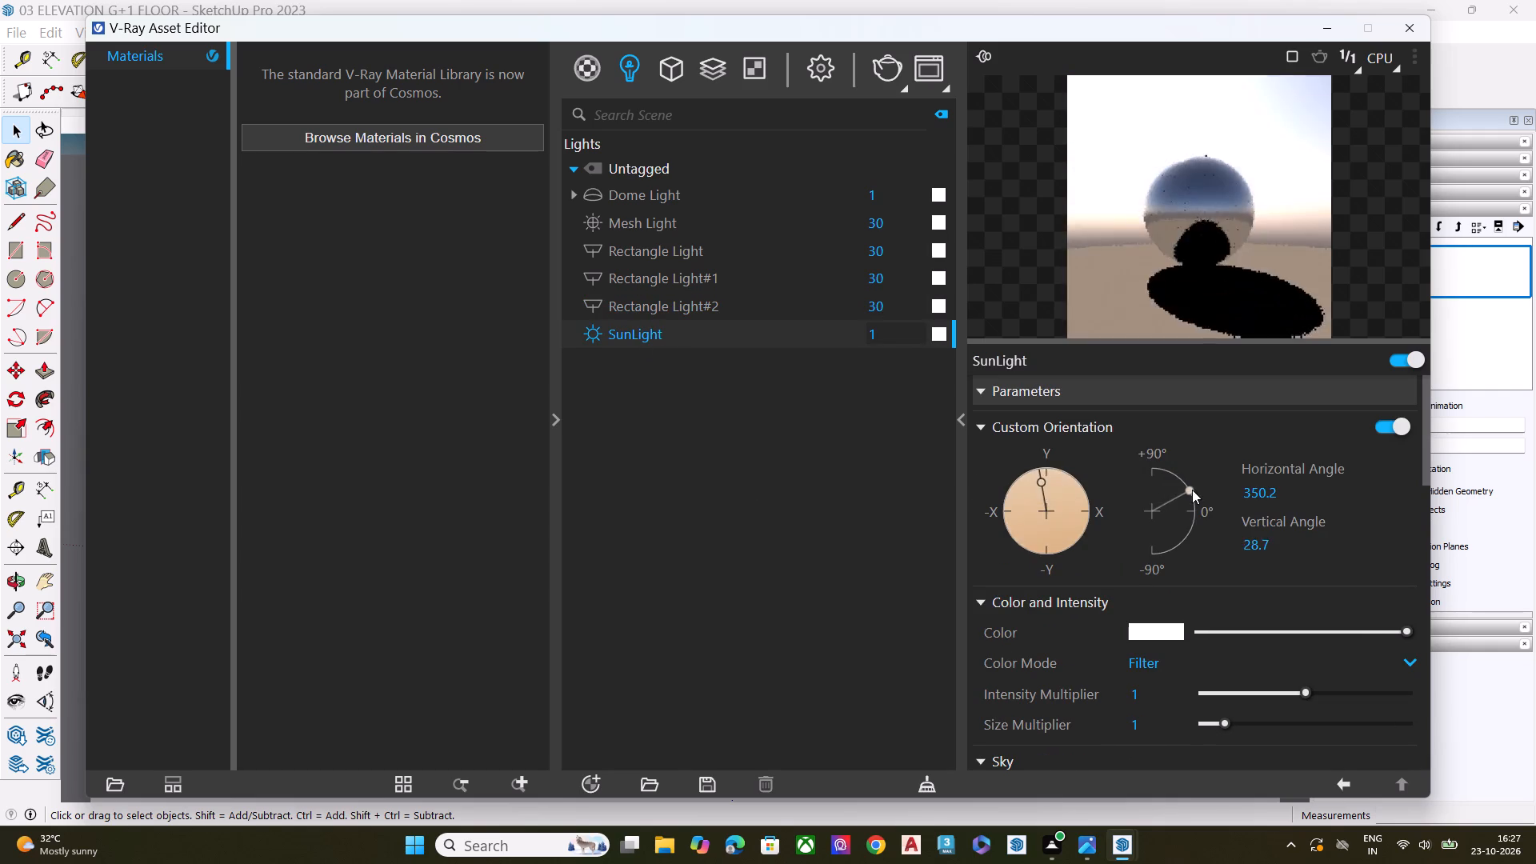
pyautogui.moveTo(1192, 490); pyautogui.dragTo(1145, 443)
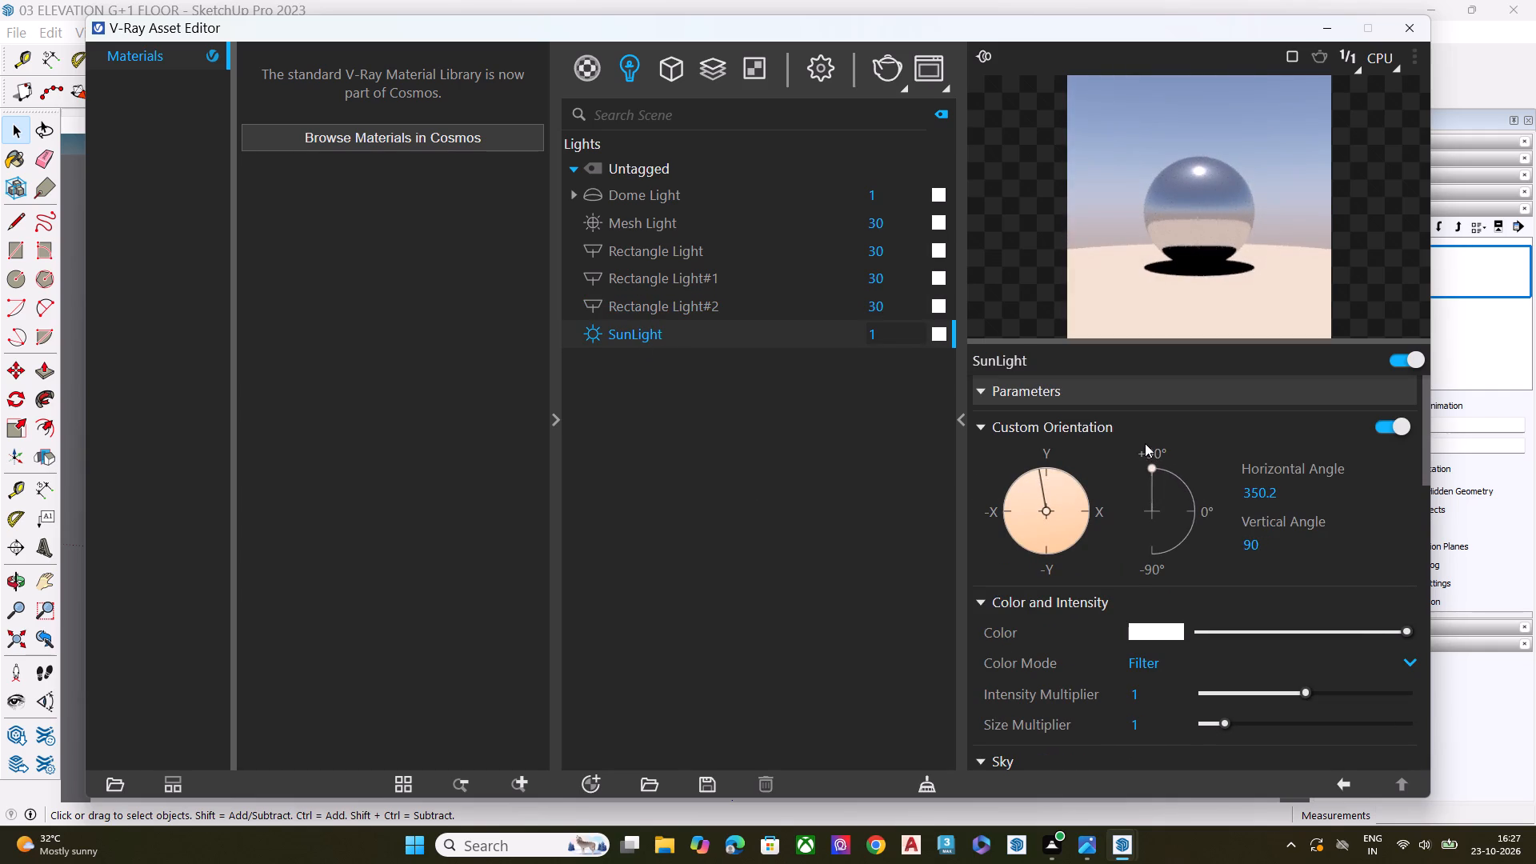
pyautogui.moveTo(1145, 443); pyautogui.dragTo(1138, 438)
pyautogui.moveTo(1038, 472); pyautogui.dragTo(1090, 518)
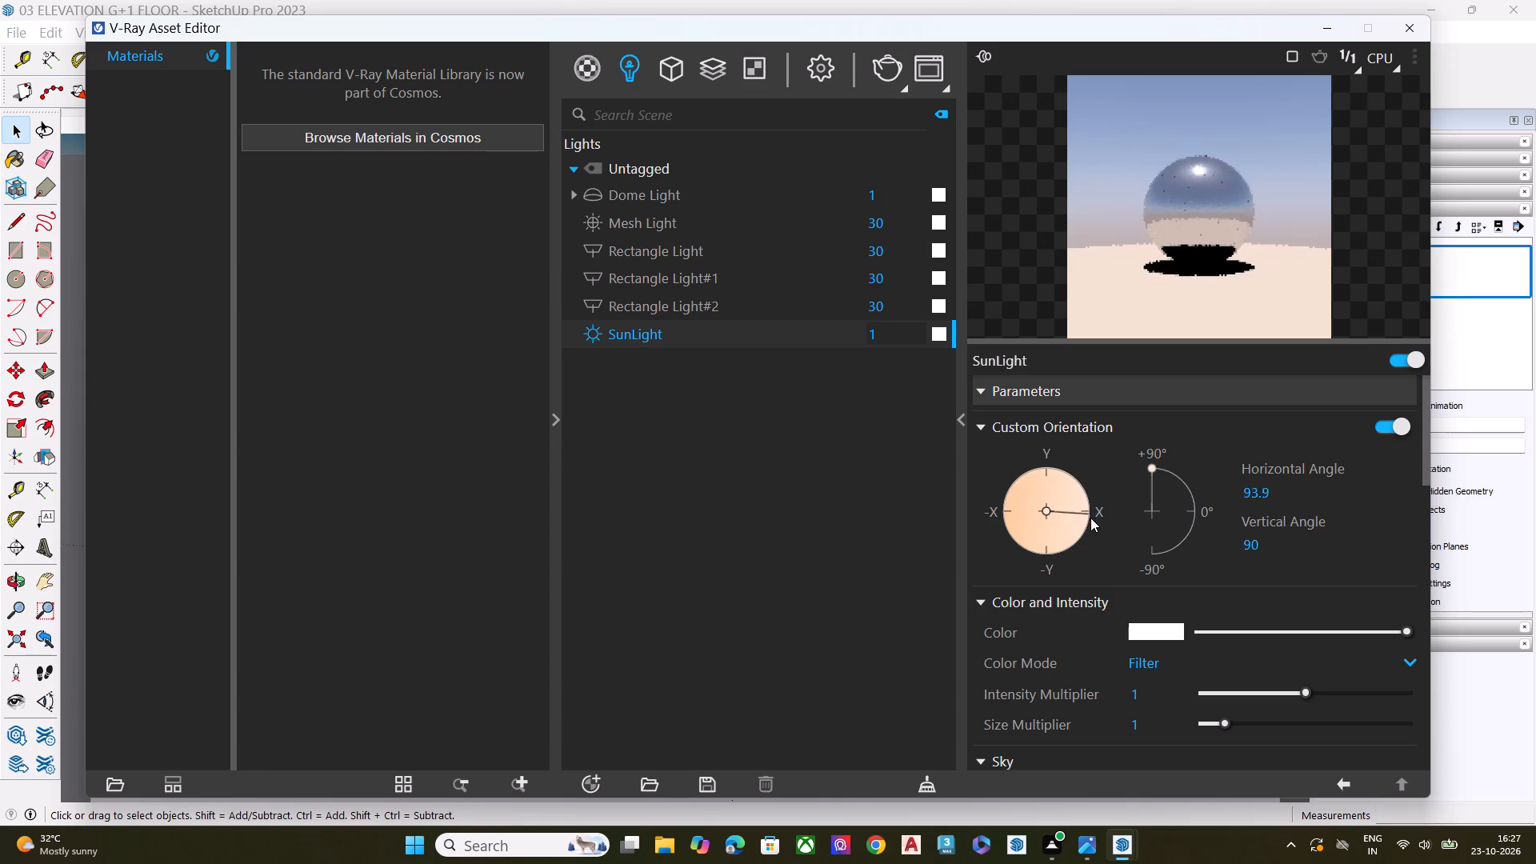
pyautogui.moveTo(1090, 518); pyautogui.dragTo(1062, 475)
pyautogui.moveTo(1062, 475); pyautogui.dragTo(1046, 465)
pyautogui.press('space')
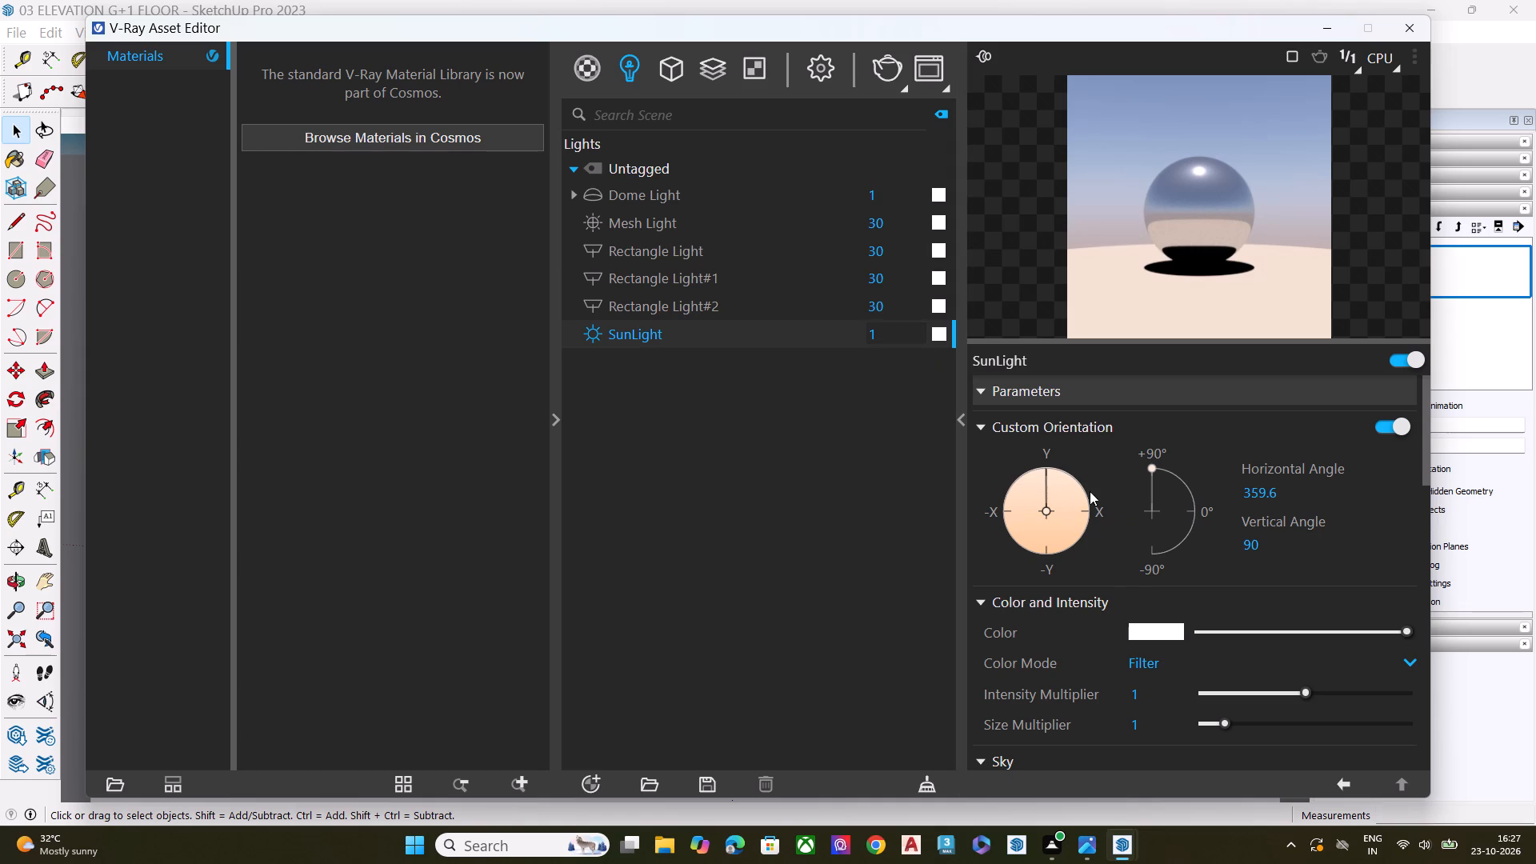
# Lower the SunLight's vertical angle to about 30.7 and close the V-Ray Asset Editor.
pyautogui.click(1167, 470)
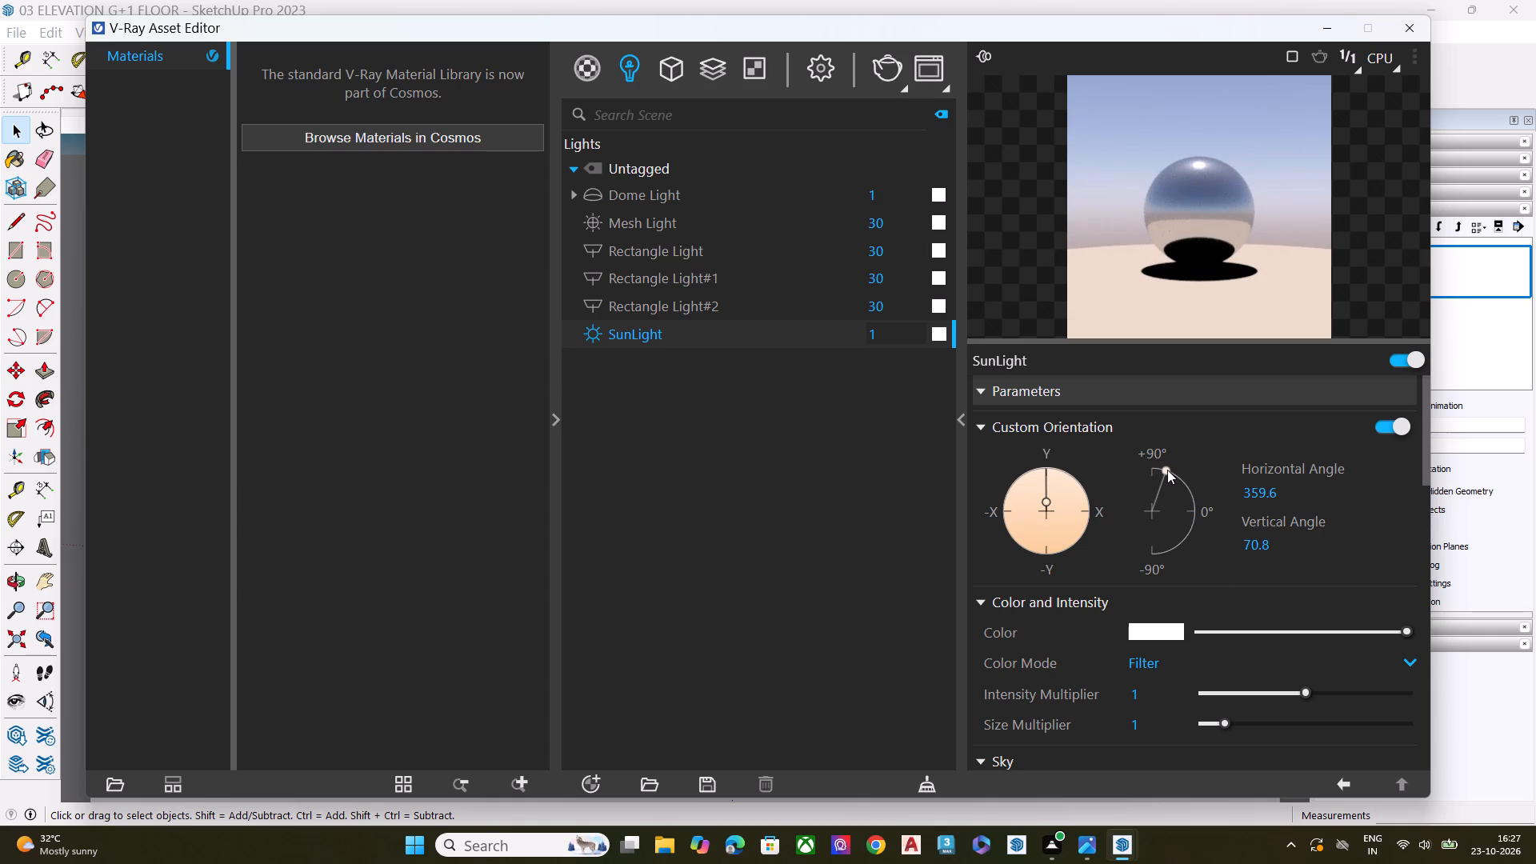
pyautogui.click(1154, 547)
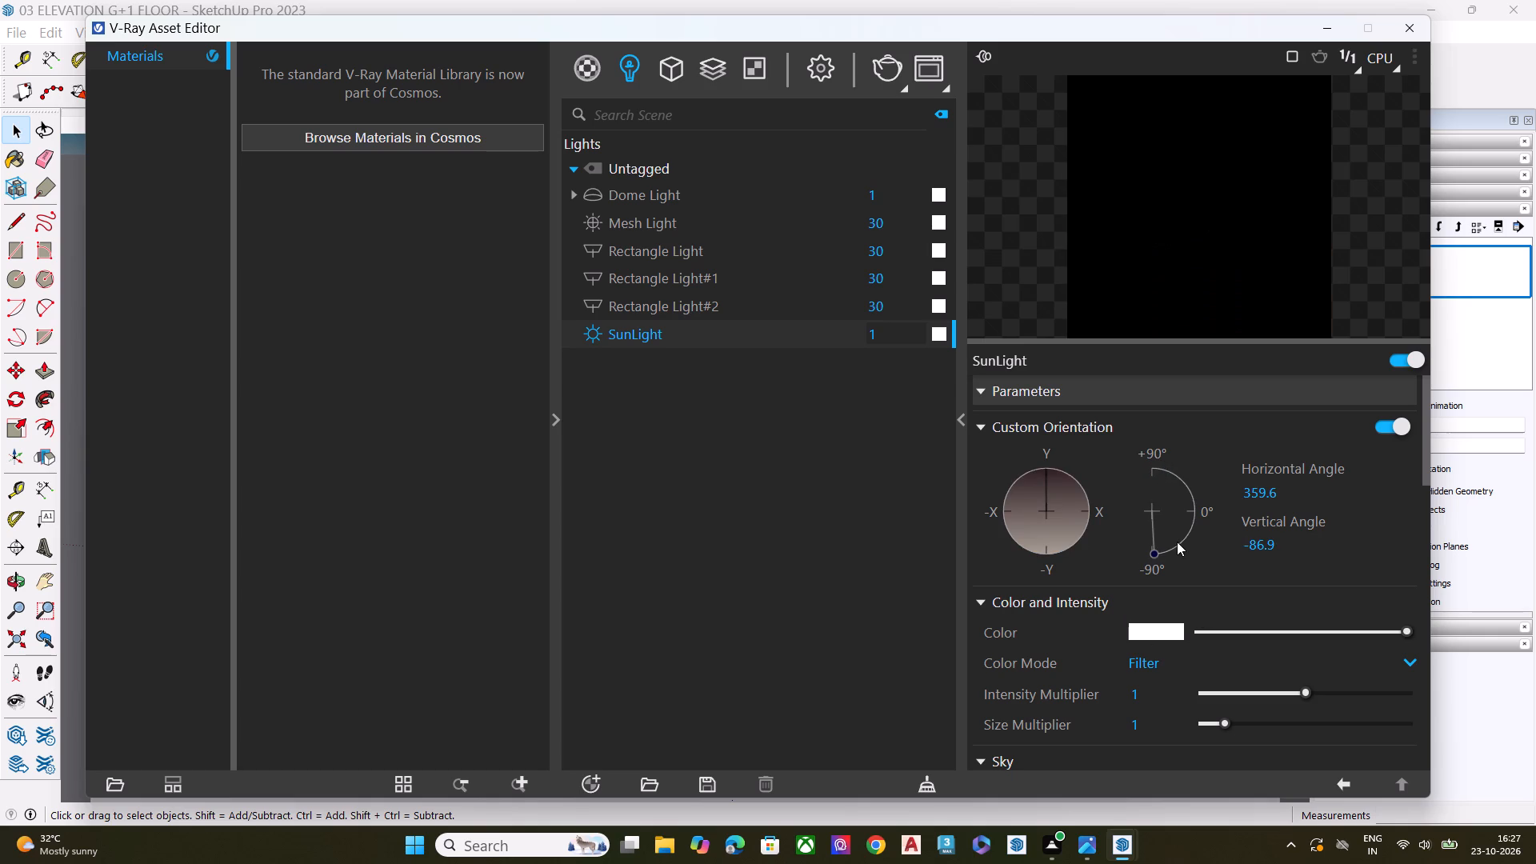
pyautogui.click(1178, 540)
pyautogui.click(1196, 507)
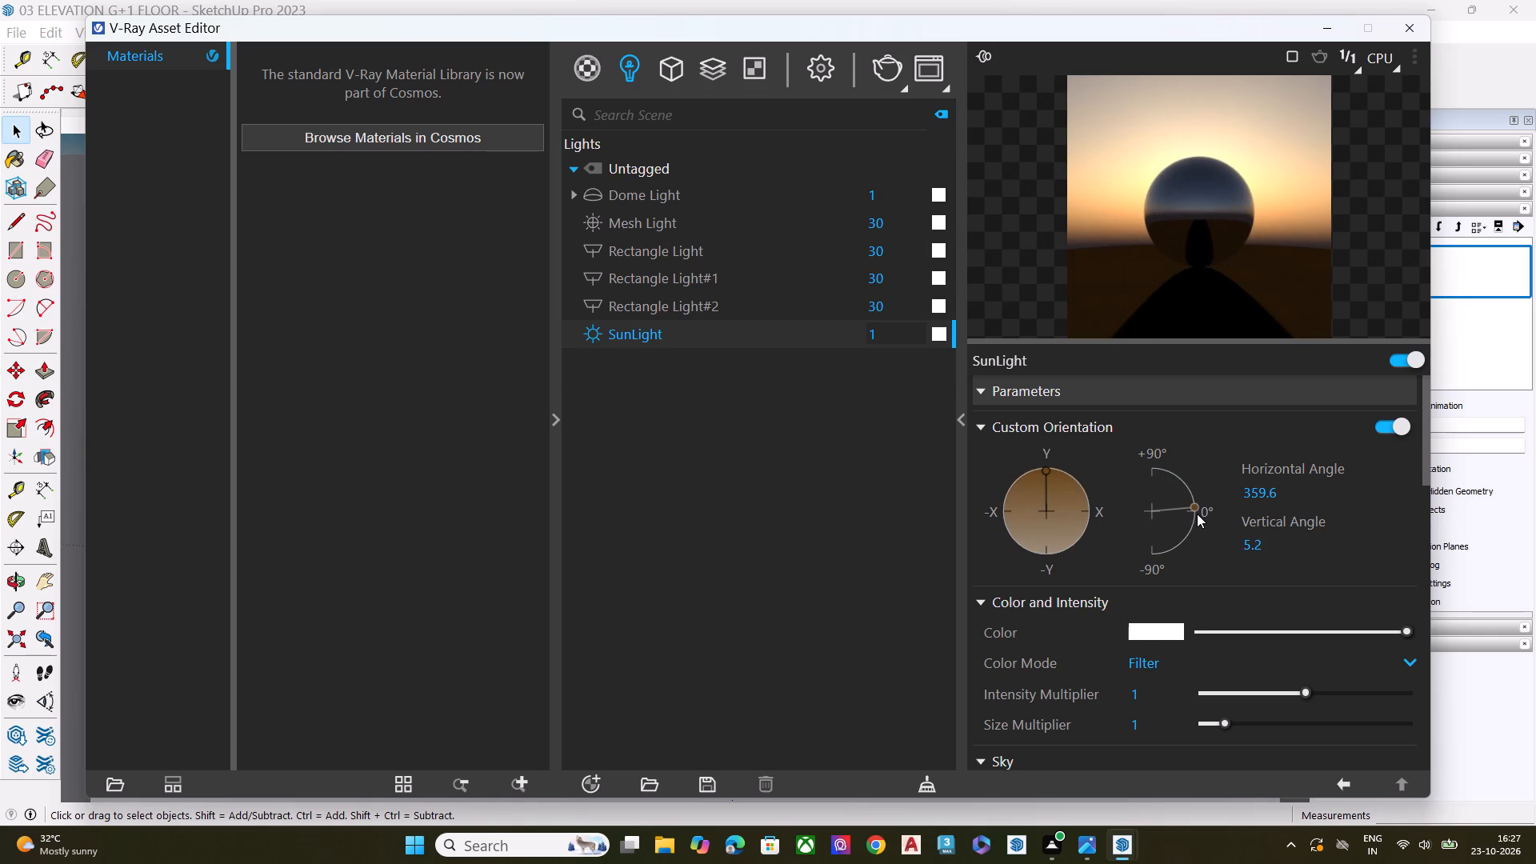
pyautogui.click(1197, 514)
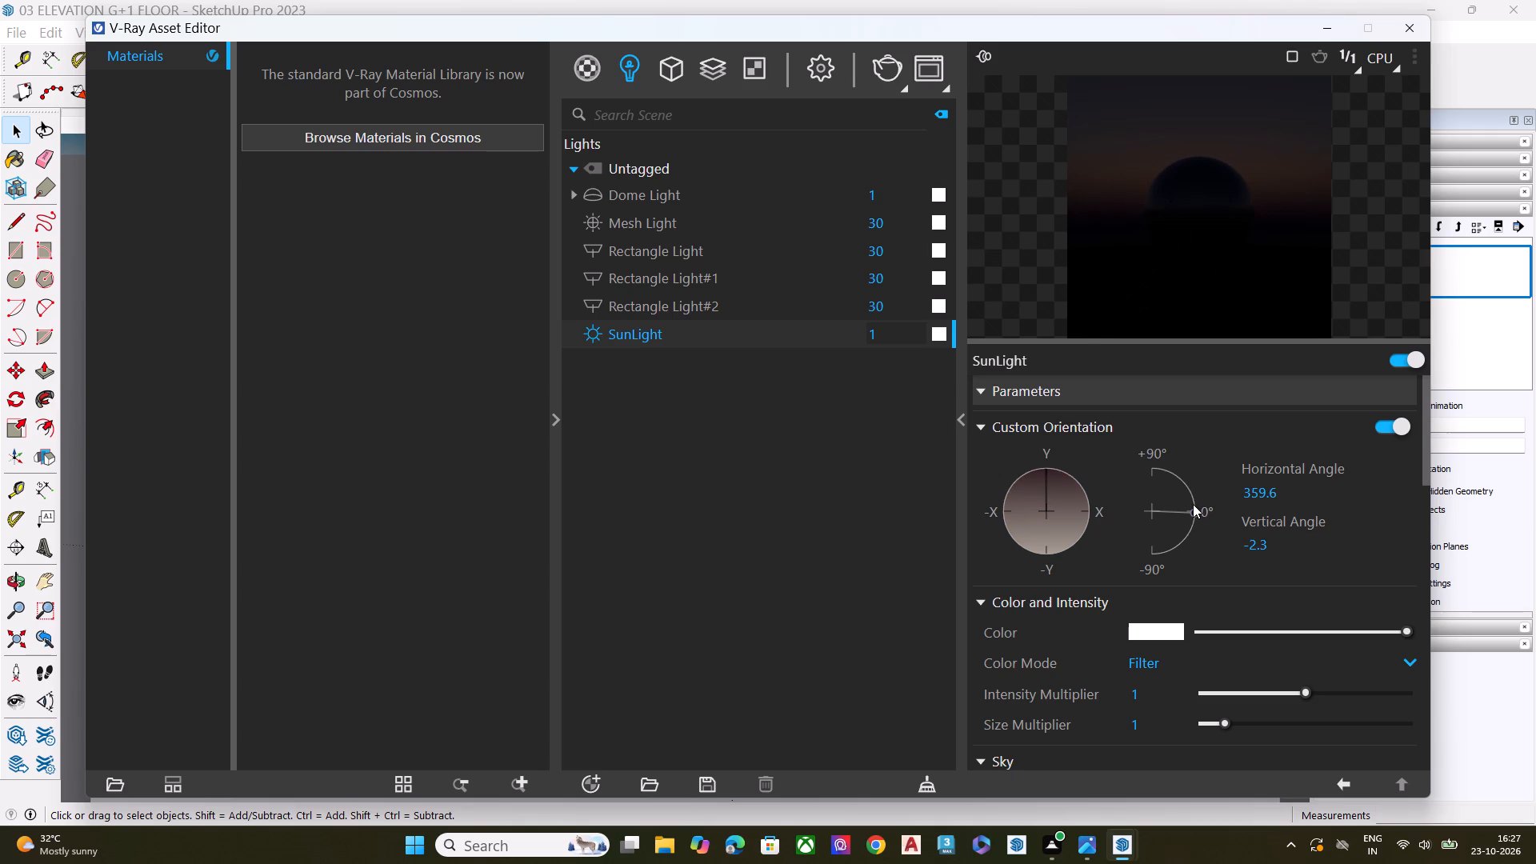
pyautogui.click(1193, 504)
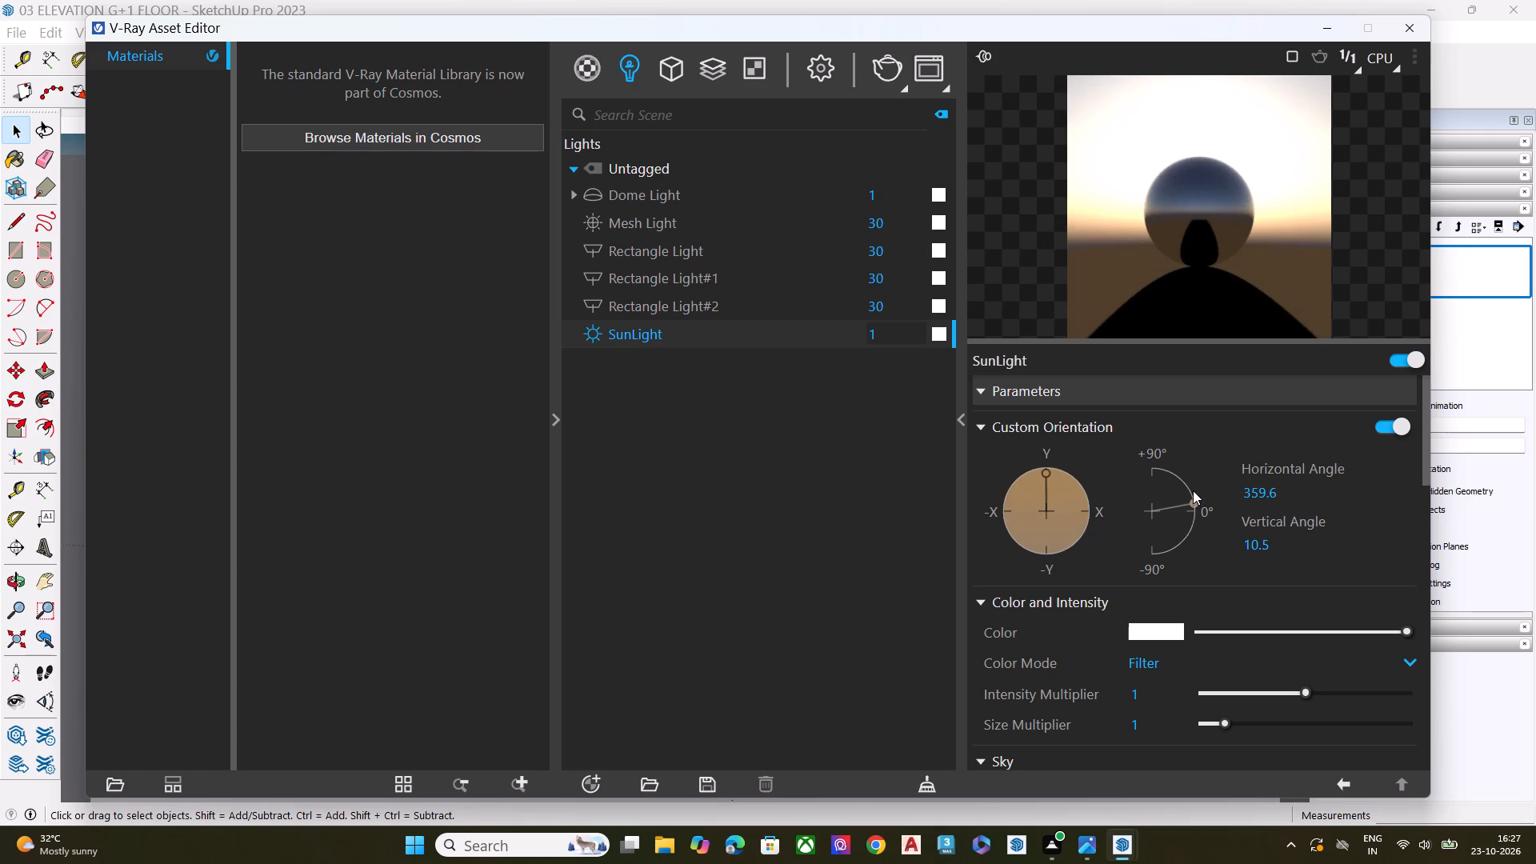
pyautogui.click(1190, 489)
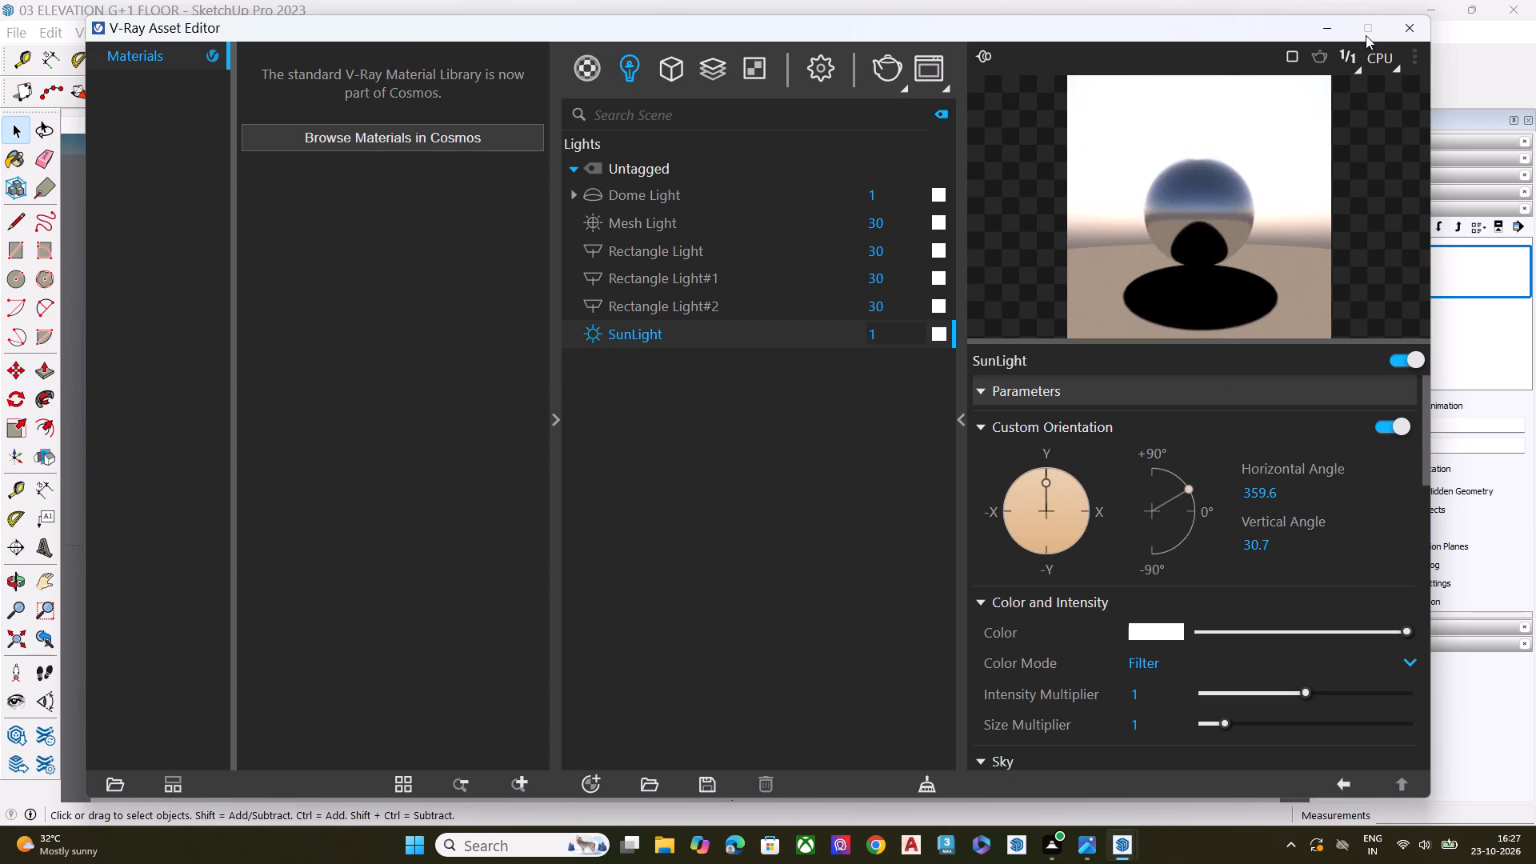
pyautogui.click(1400, 19)
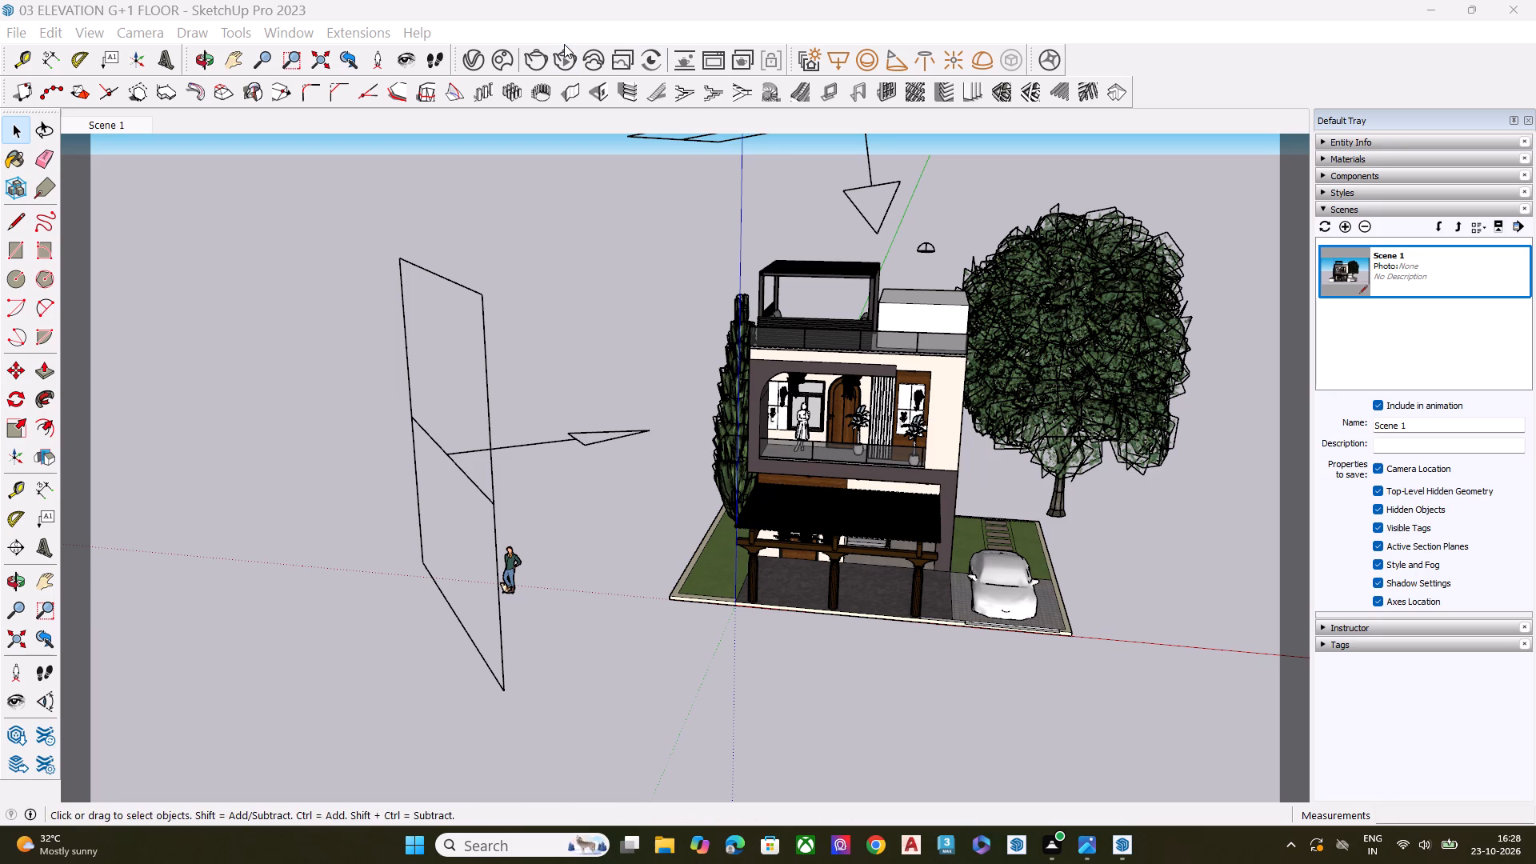
# Test-render the current wide view of the house and light, stop the rendering and close the frame buffer.
pyautogui.click(539, 54)
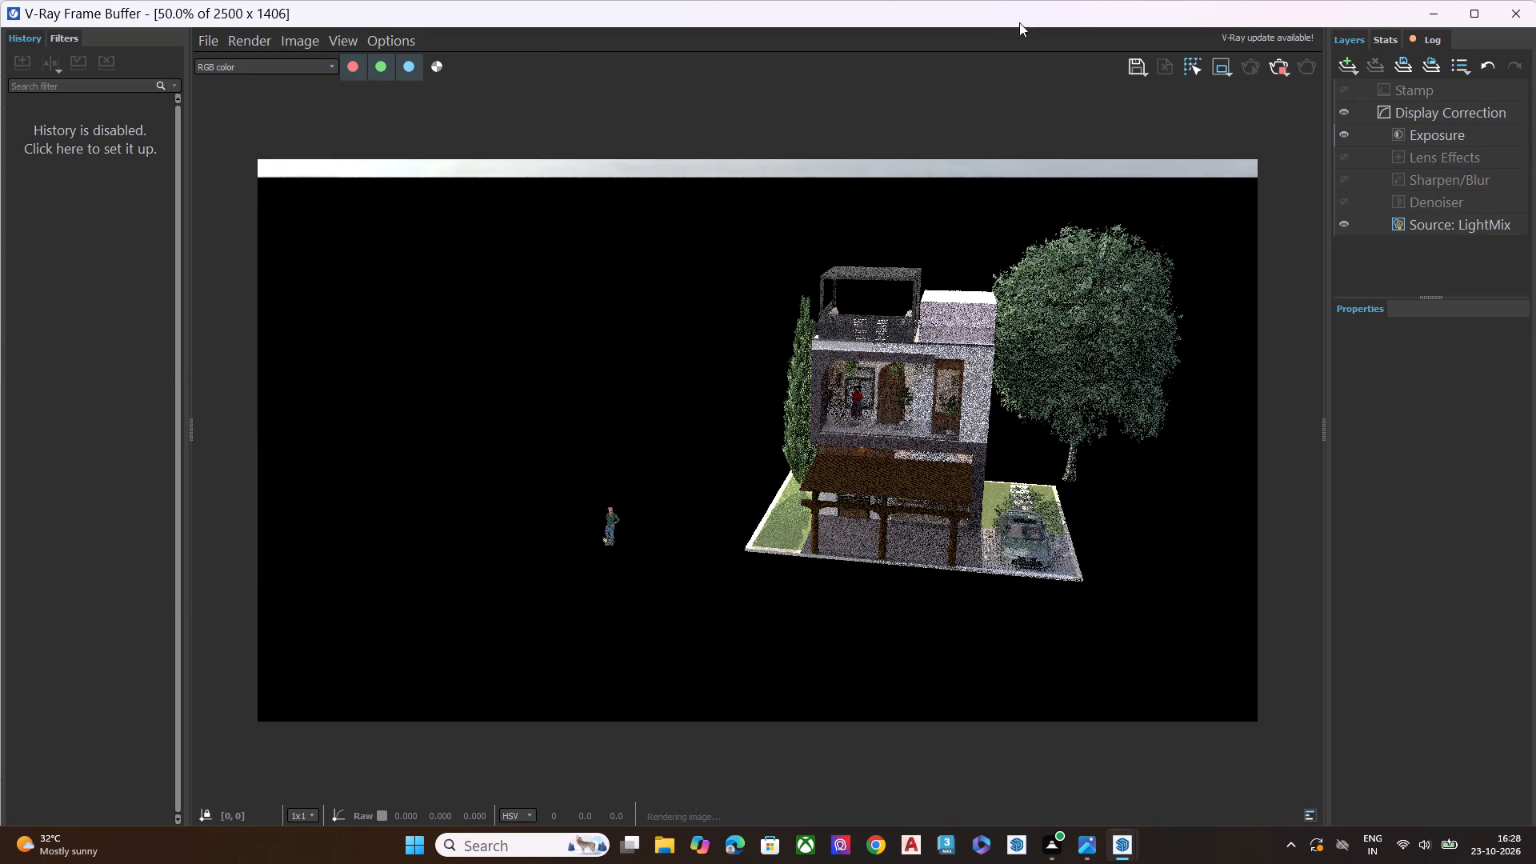
pyautogui.click(1286, 68)
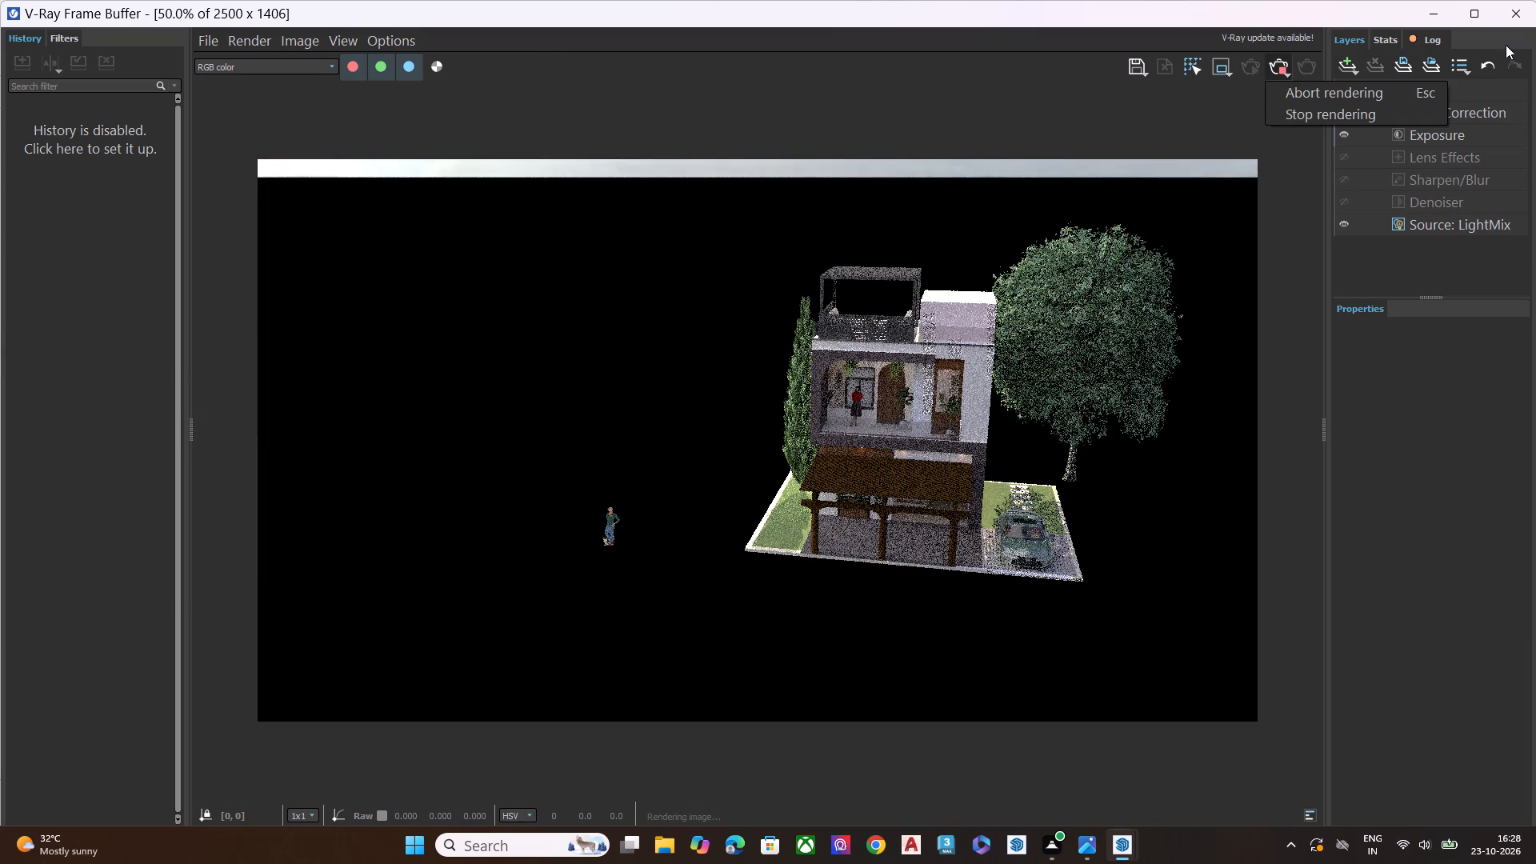
pyautogui.click(1281, 58)
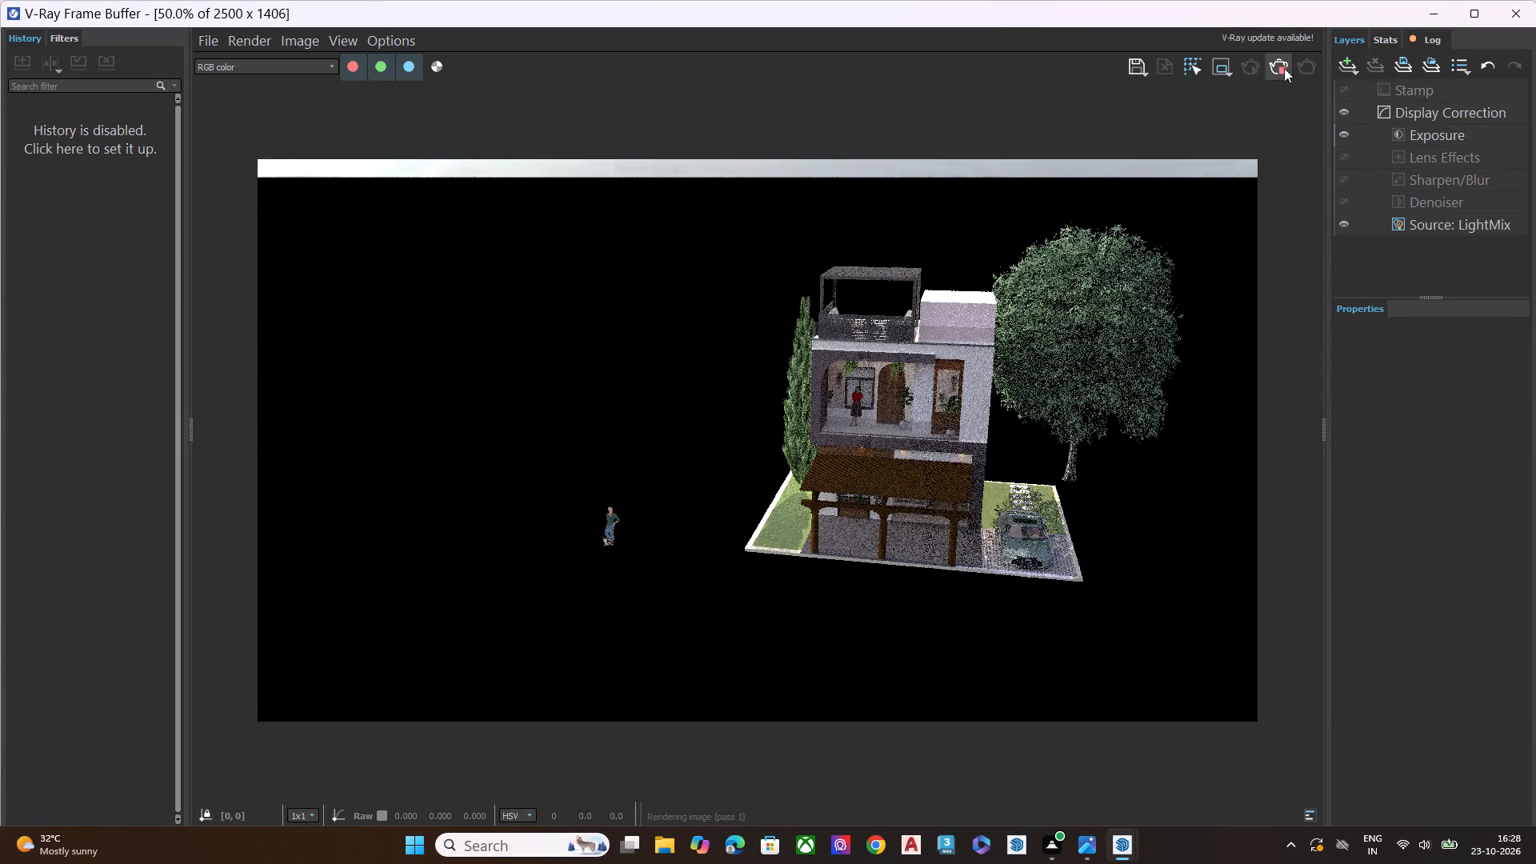
pyautogui.click(1284, 68)
pyautogui.click(1284, 68)
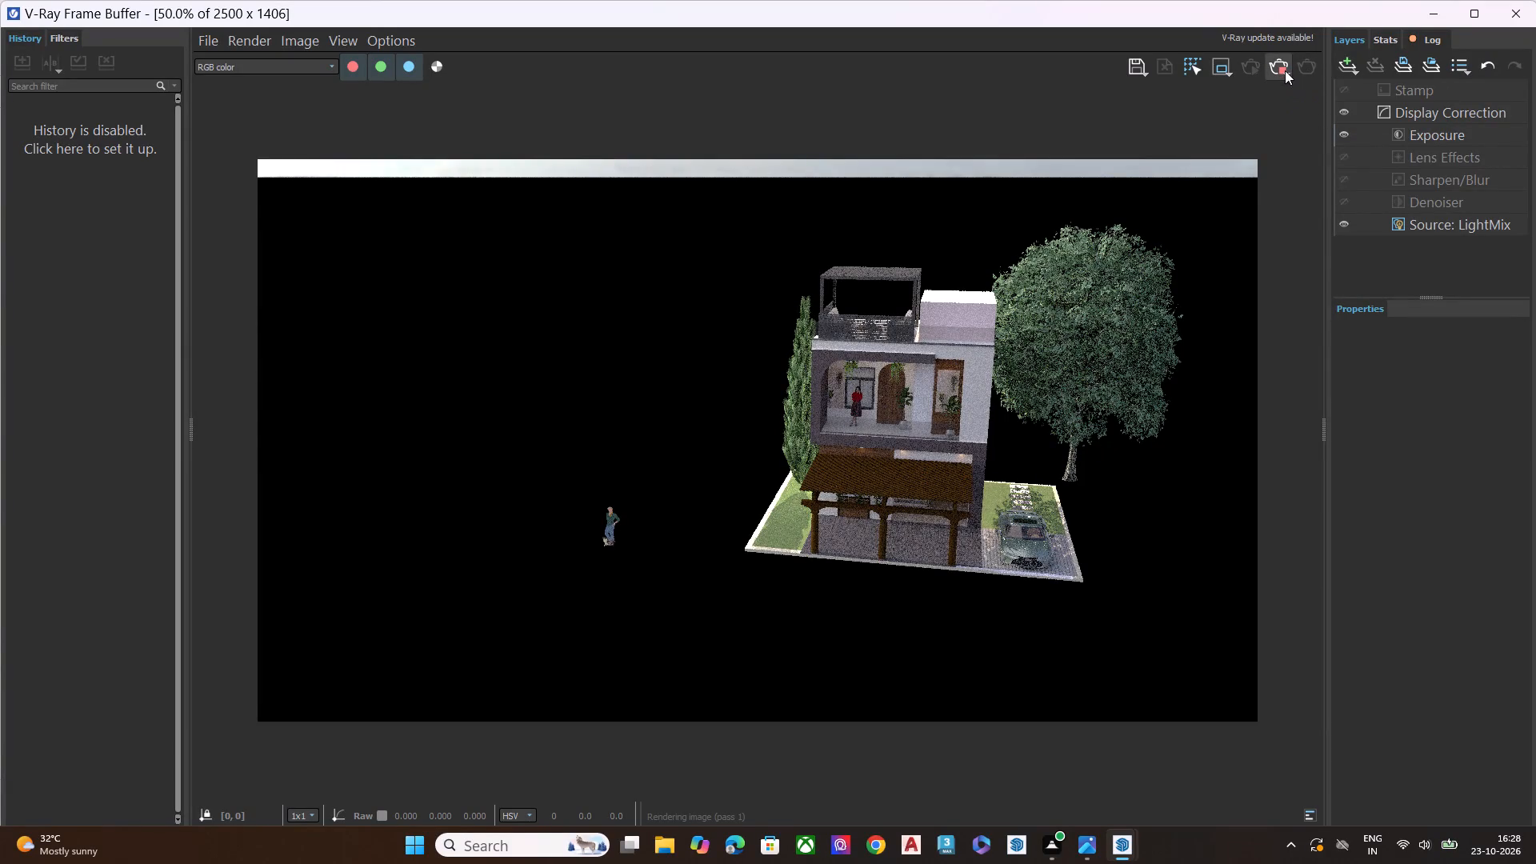
pyautogui.click(1283, 86)
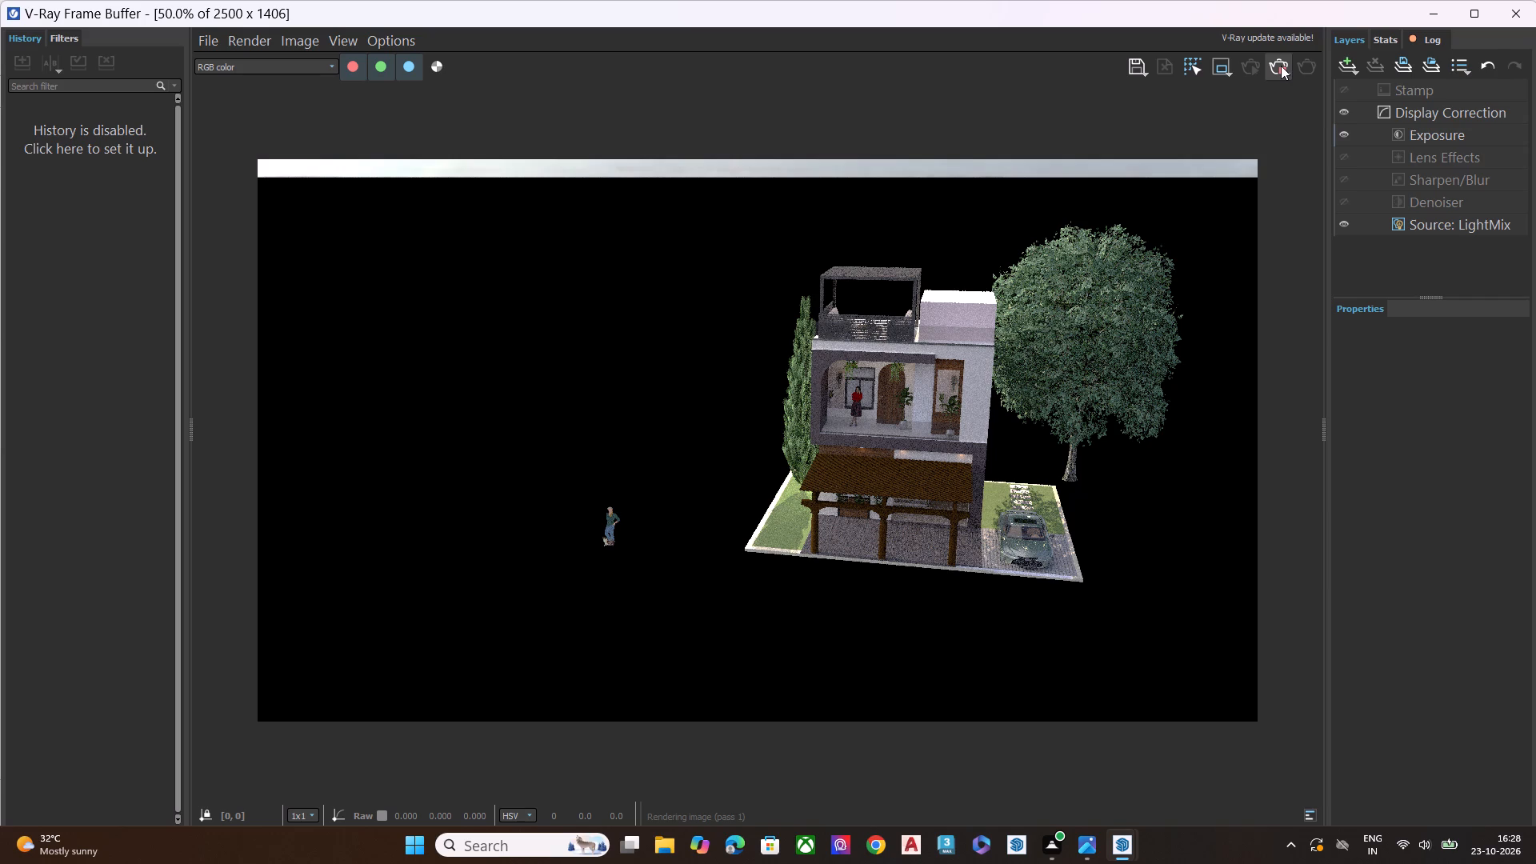
pyautogui.click(1281, 66)
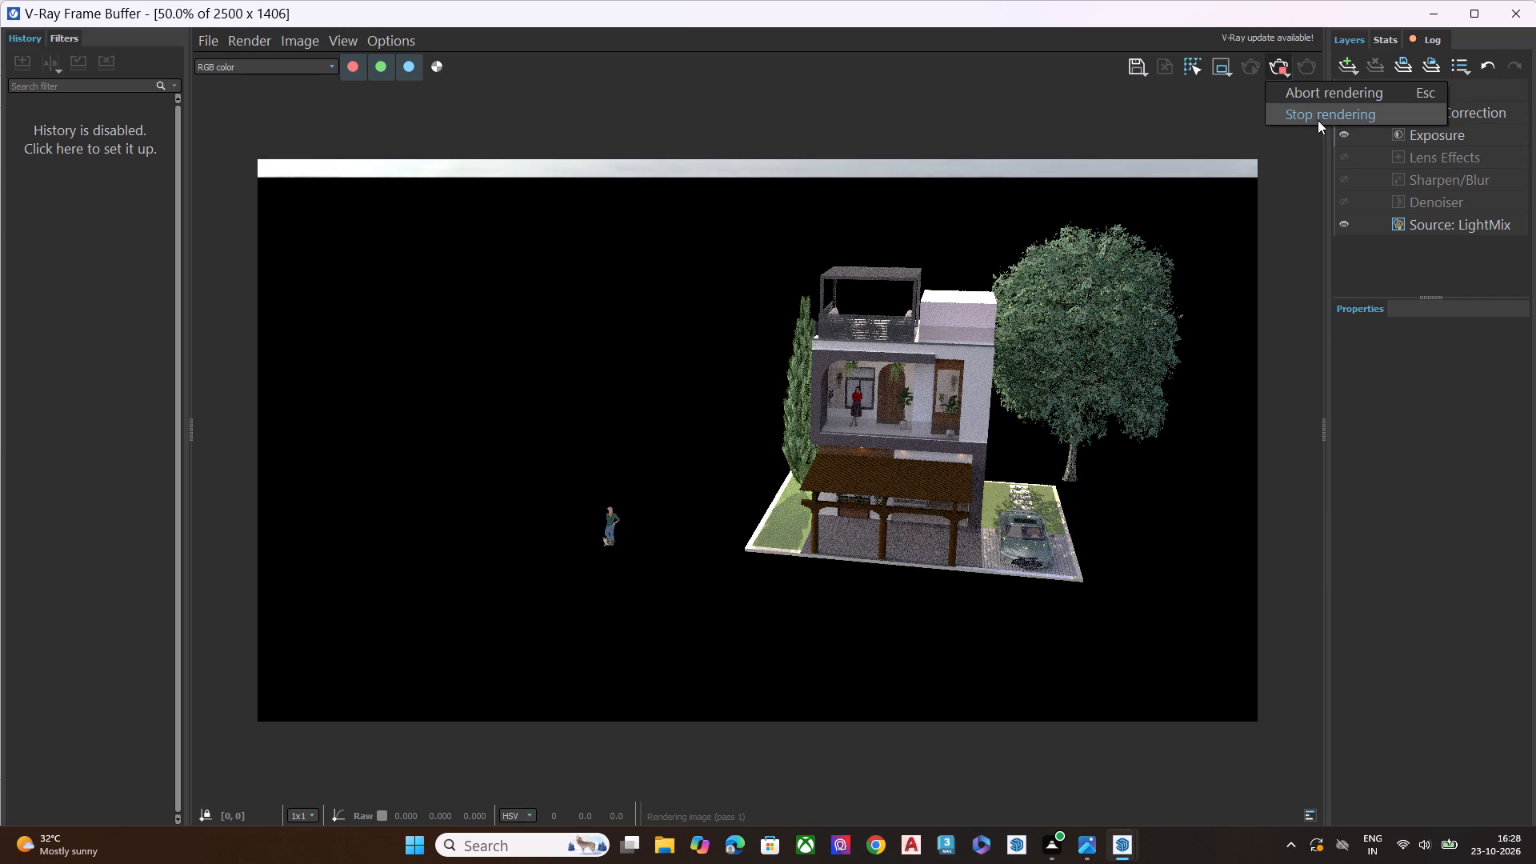
pyautogui.click(1319, 118)
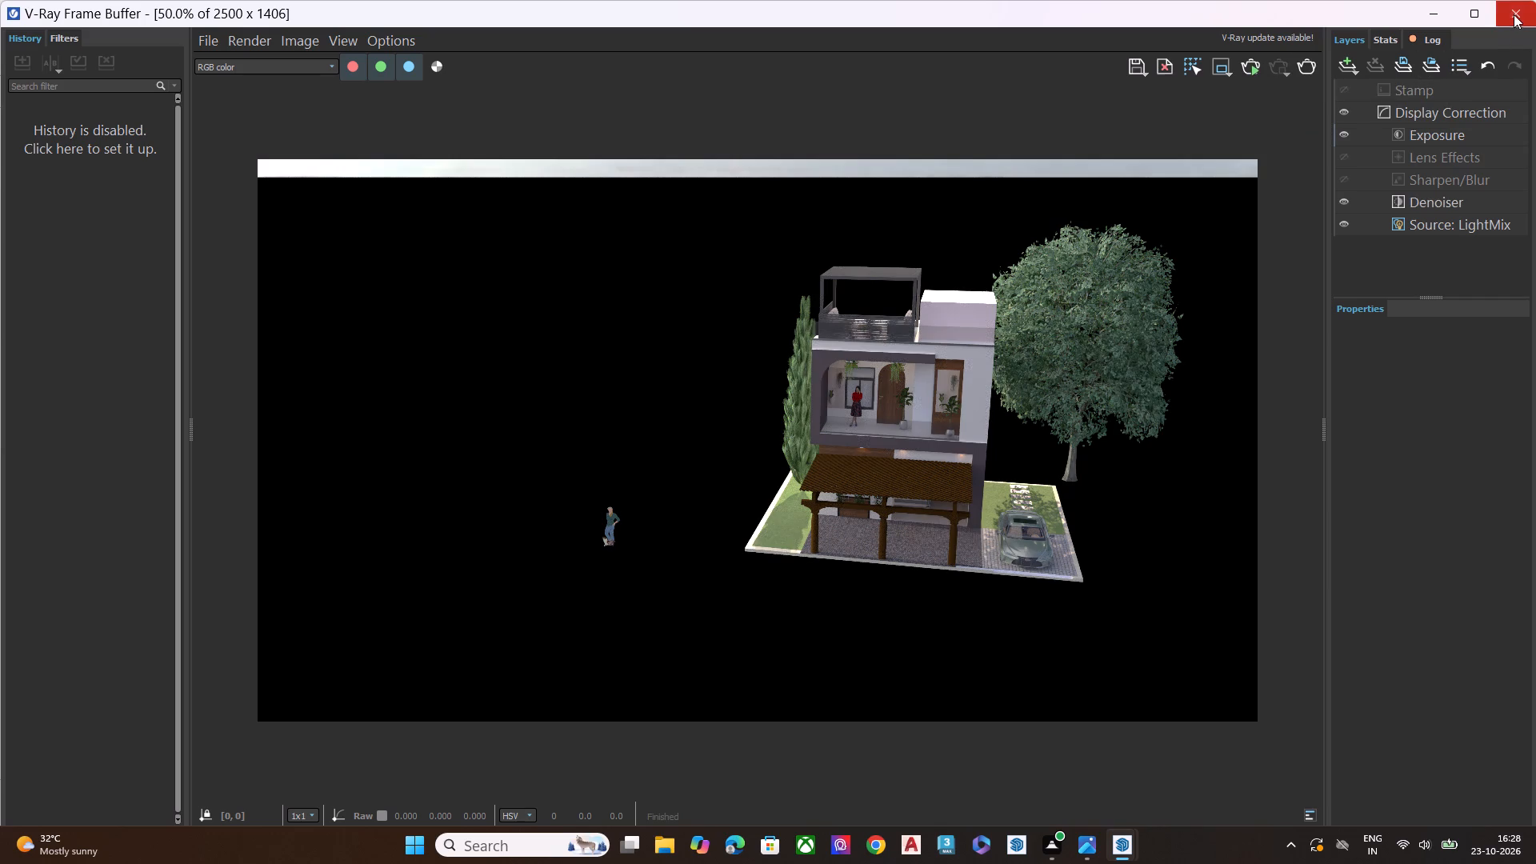
pyautogui.click(1514, 11)
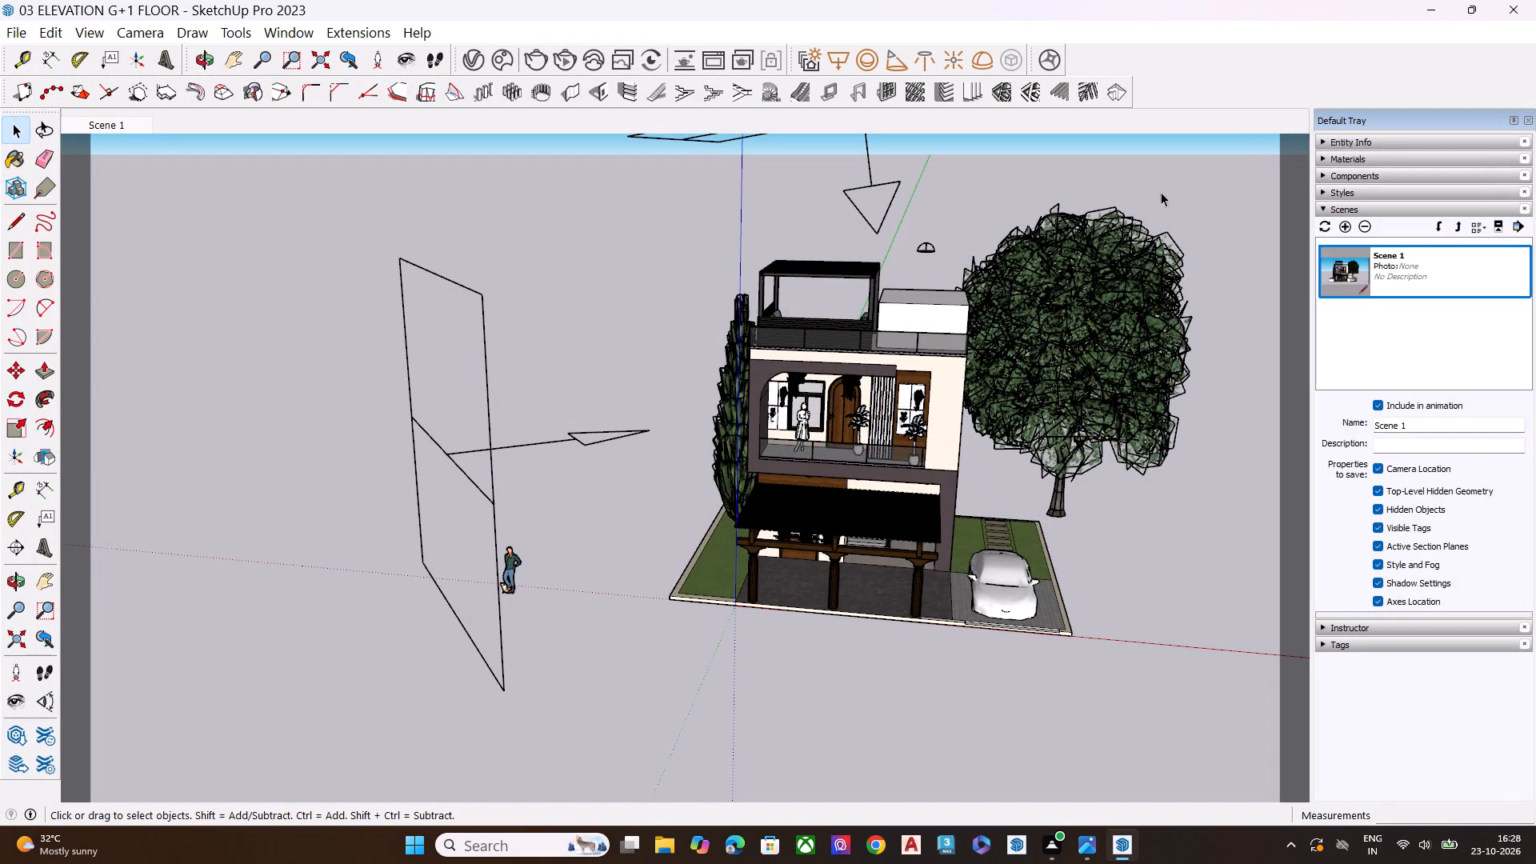
# Return to Scene 1 and scale the facade rectangle light from its arrow tip along its blue axis to about 1.67 toward the house.
pyautogui.click(126, 128)
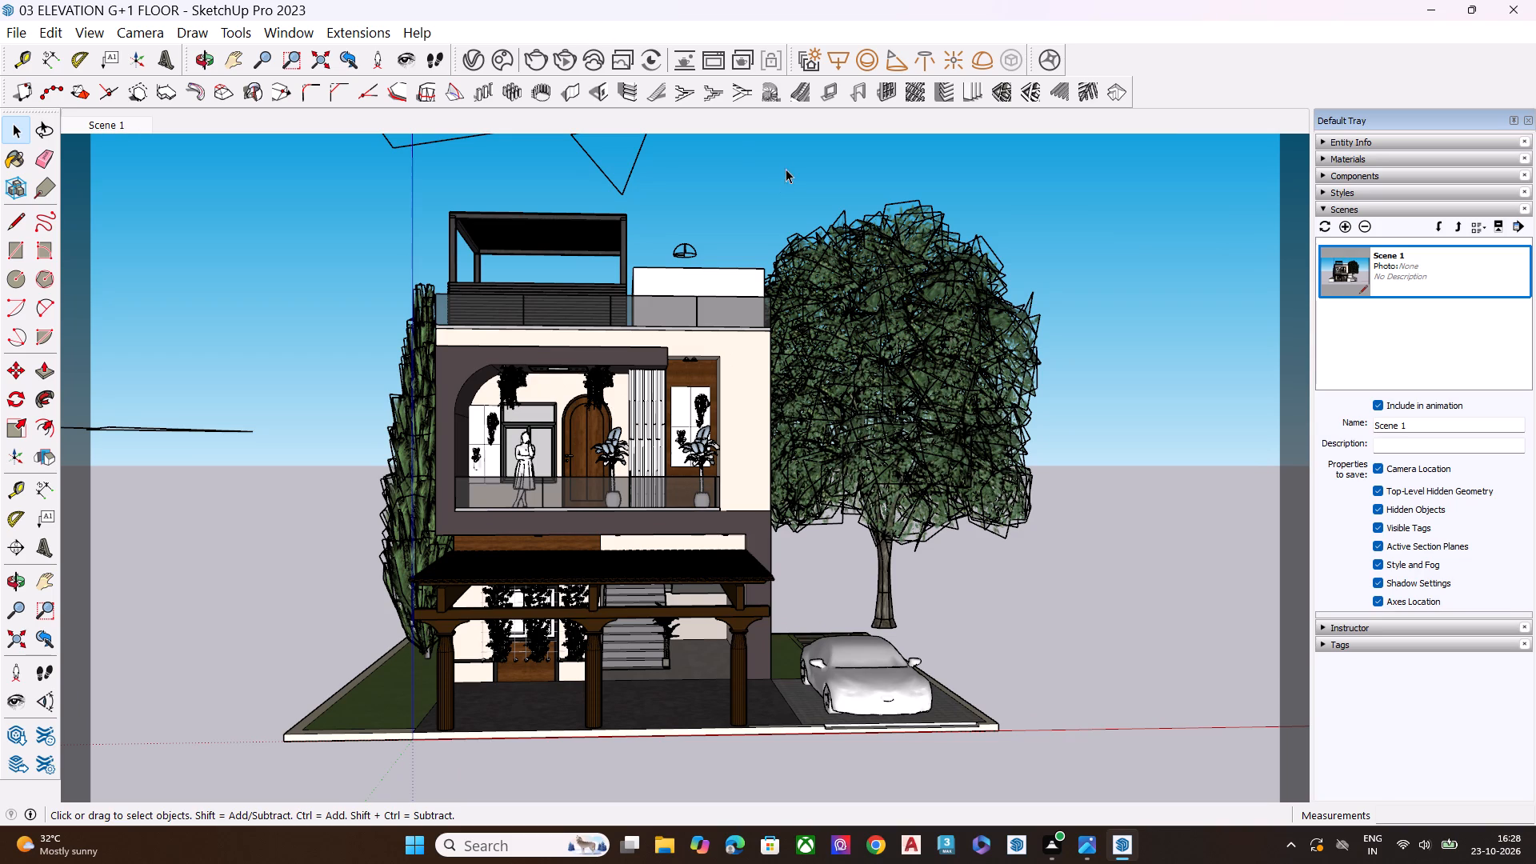
pyautogui.click(190, 431)
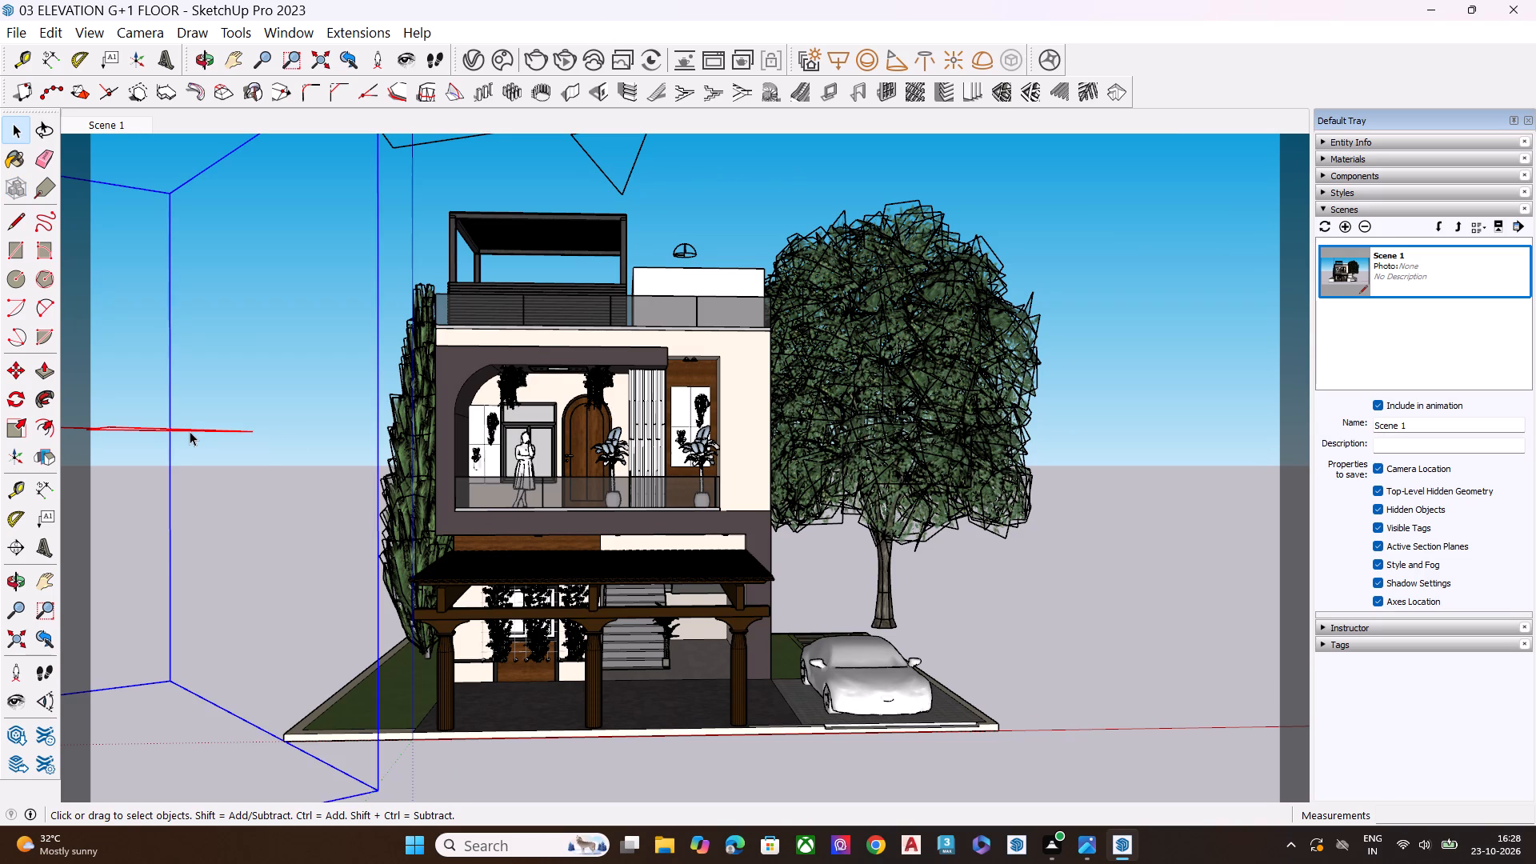
pyautogui.press('s')
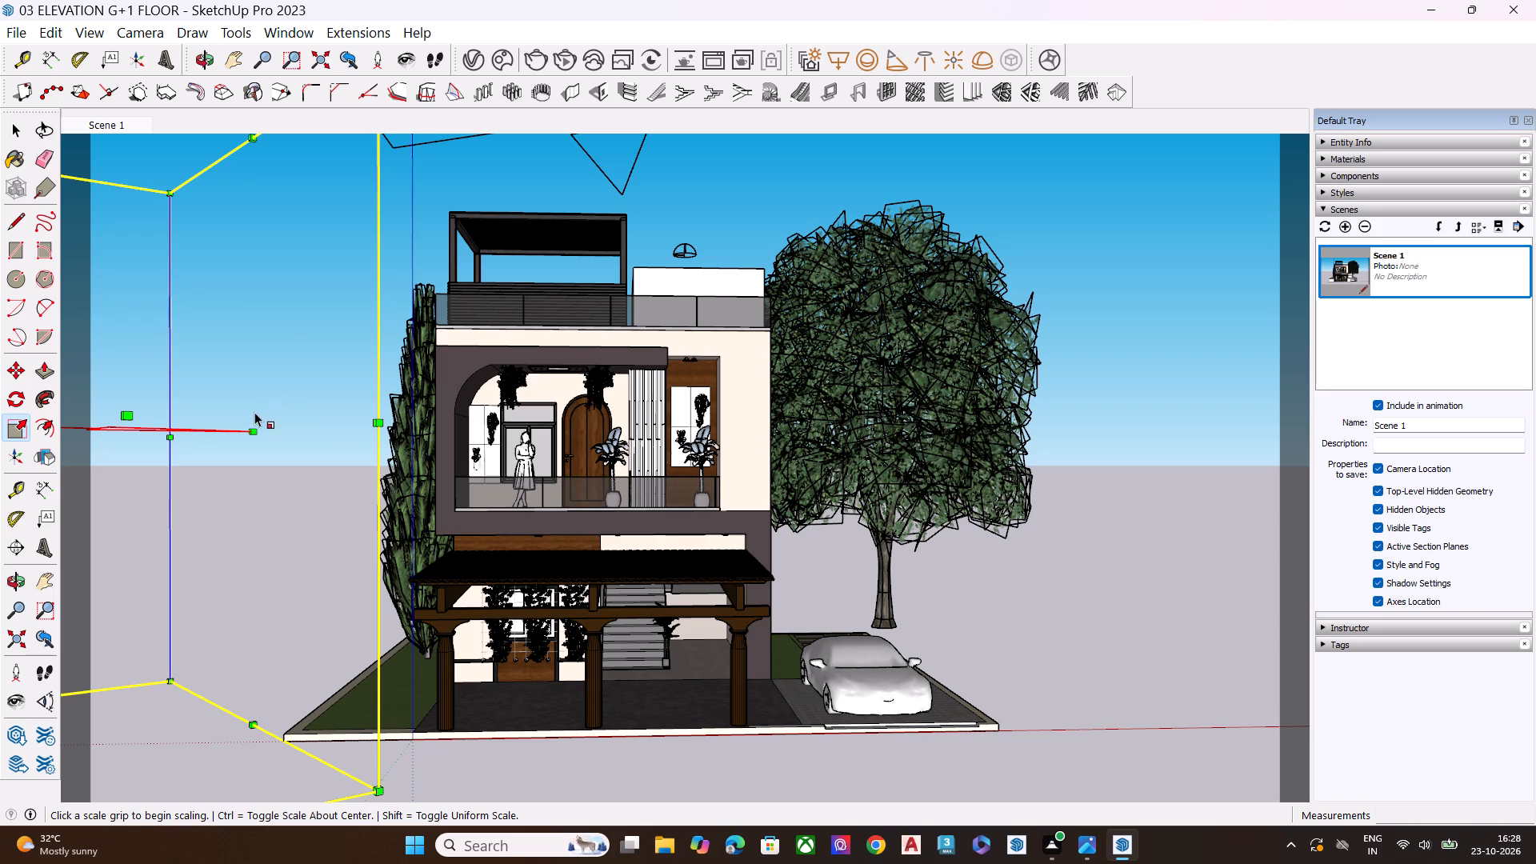
pyautogui.click(250, 431)
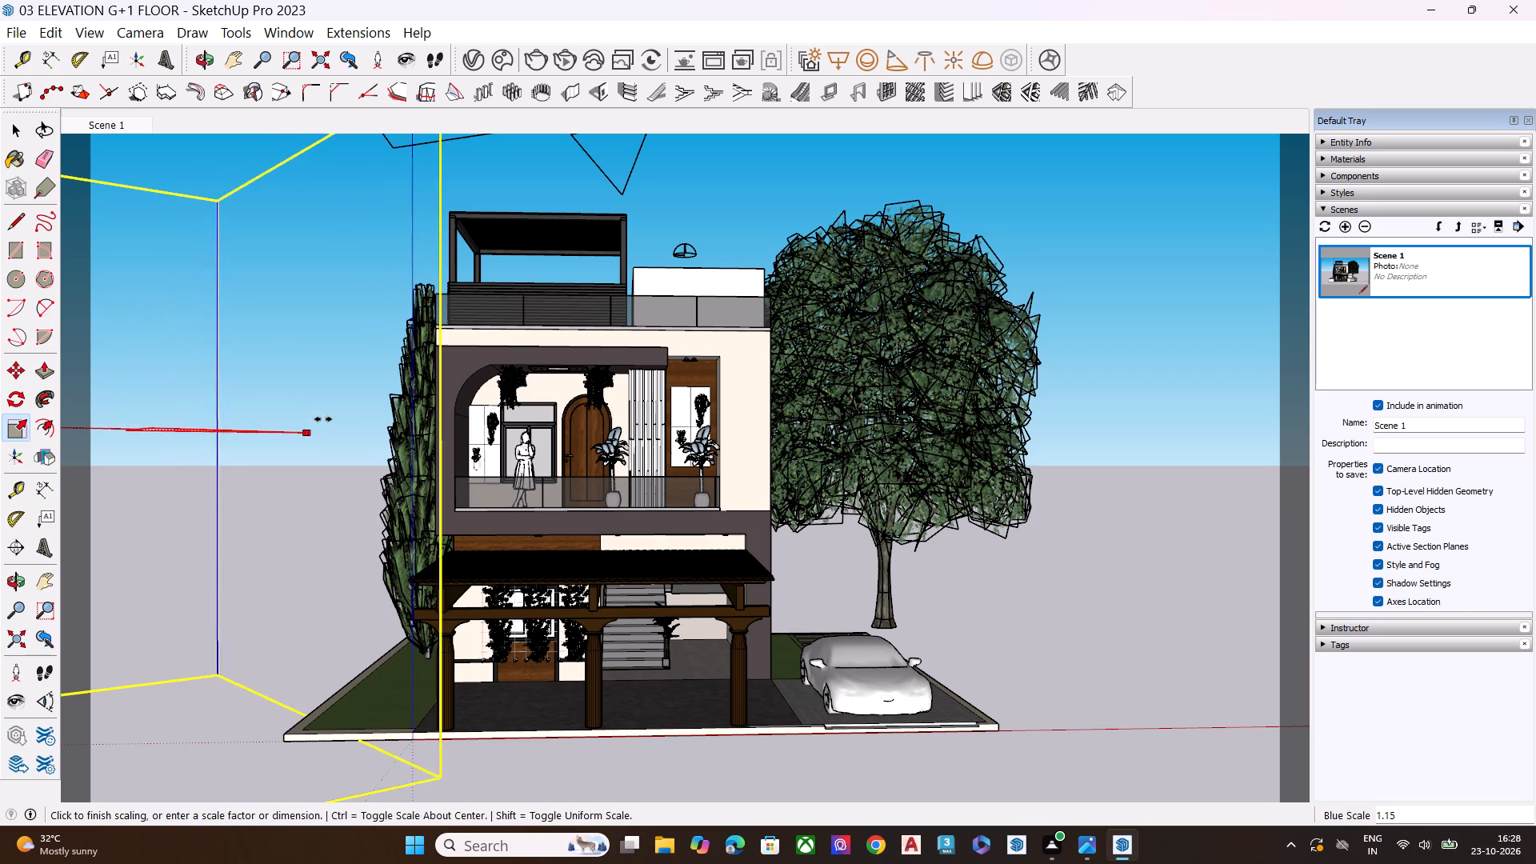
pyautogui.click(388, 411)
pyautogui.click(334, 176)
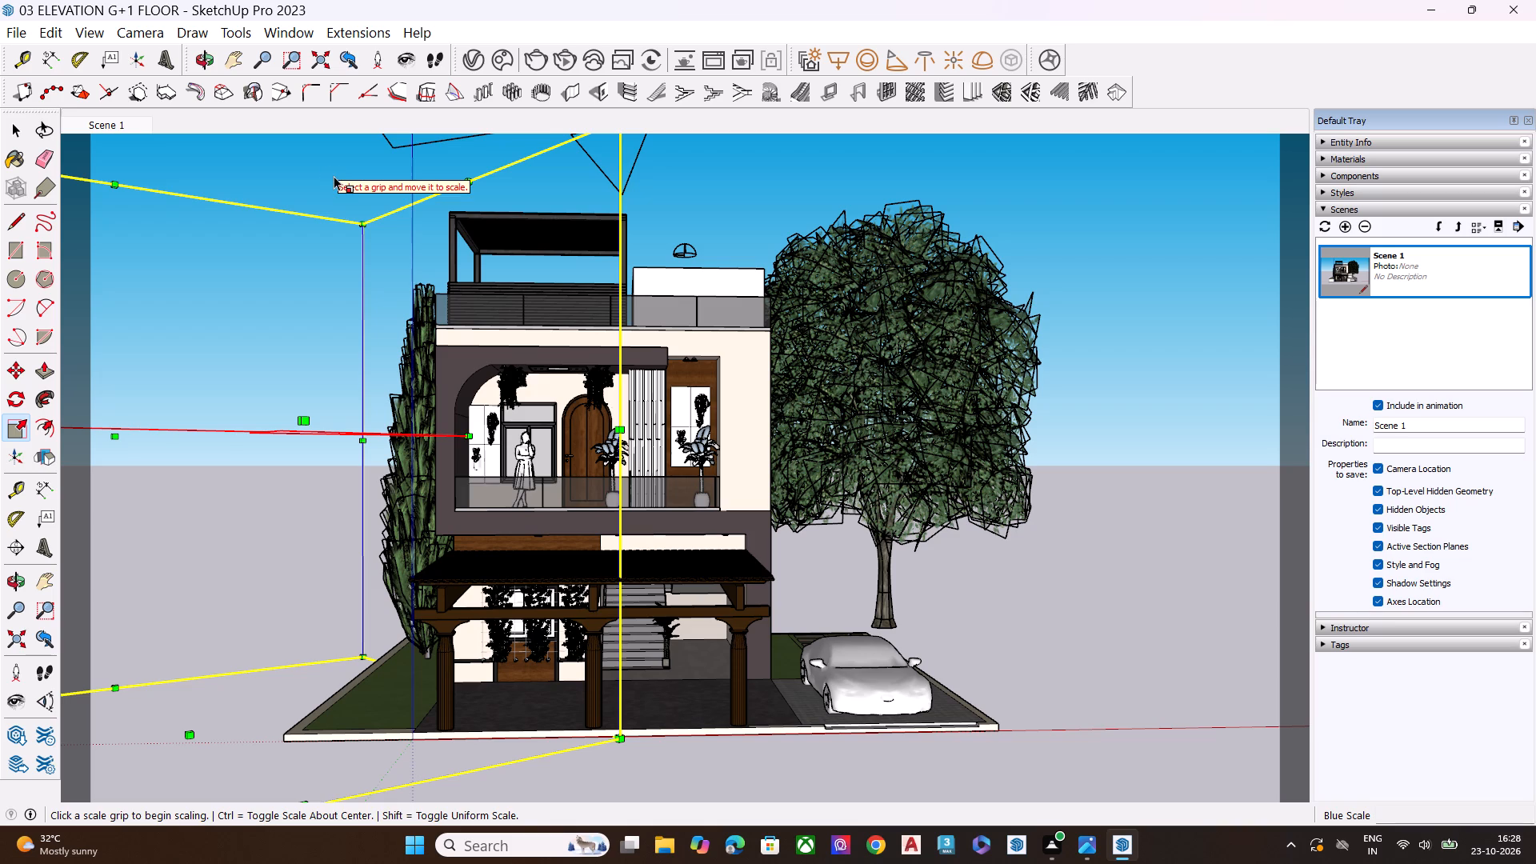
pyautogui.press('F1')
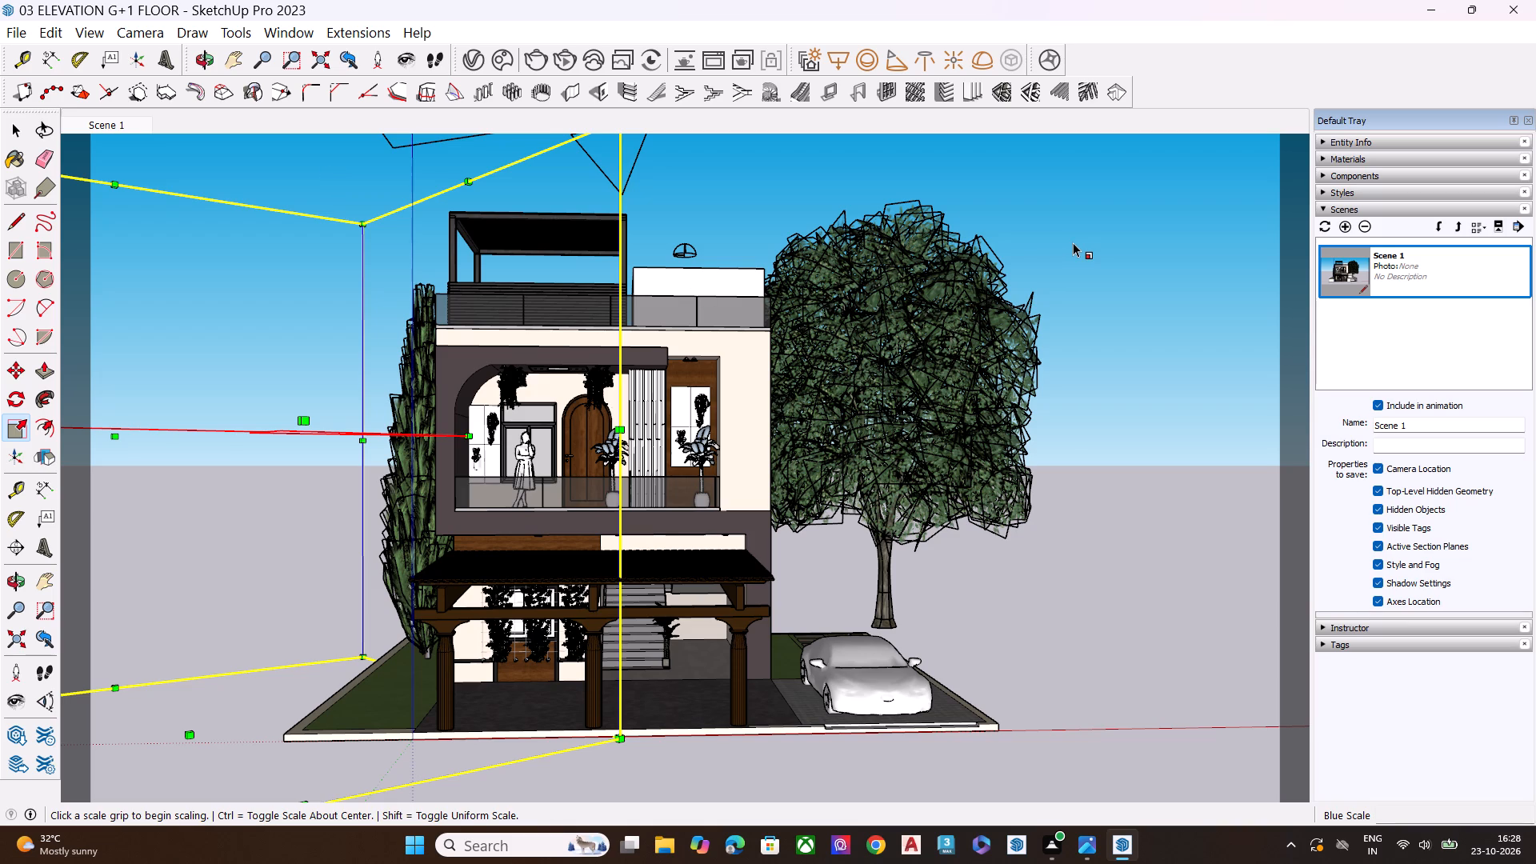
pyautogui.press('Escape')
pyautogui.press('Escape')
pyautogui.press('space')
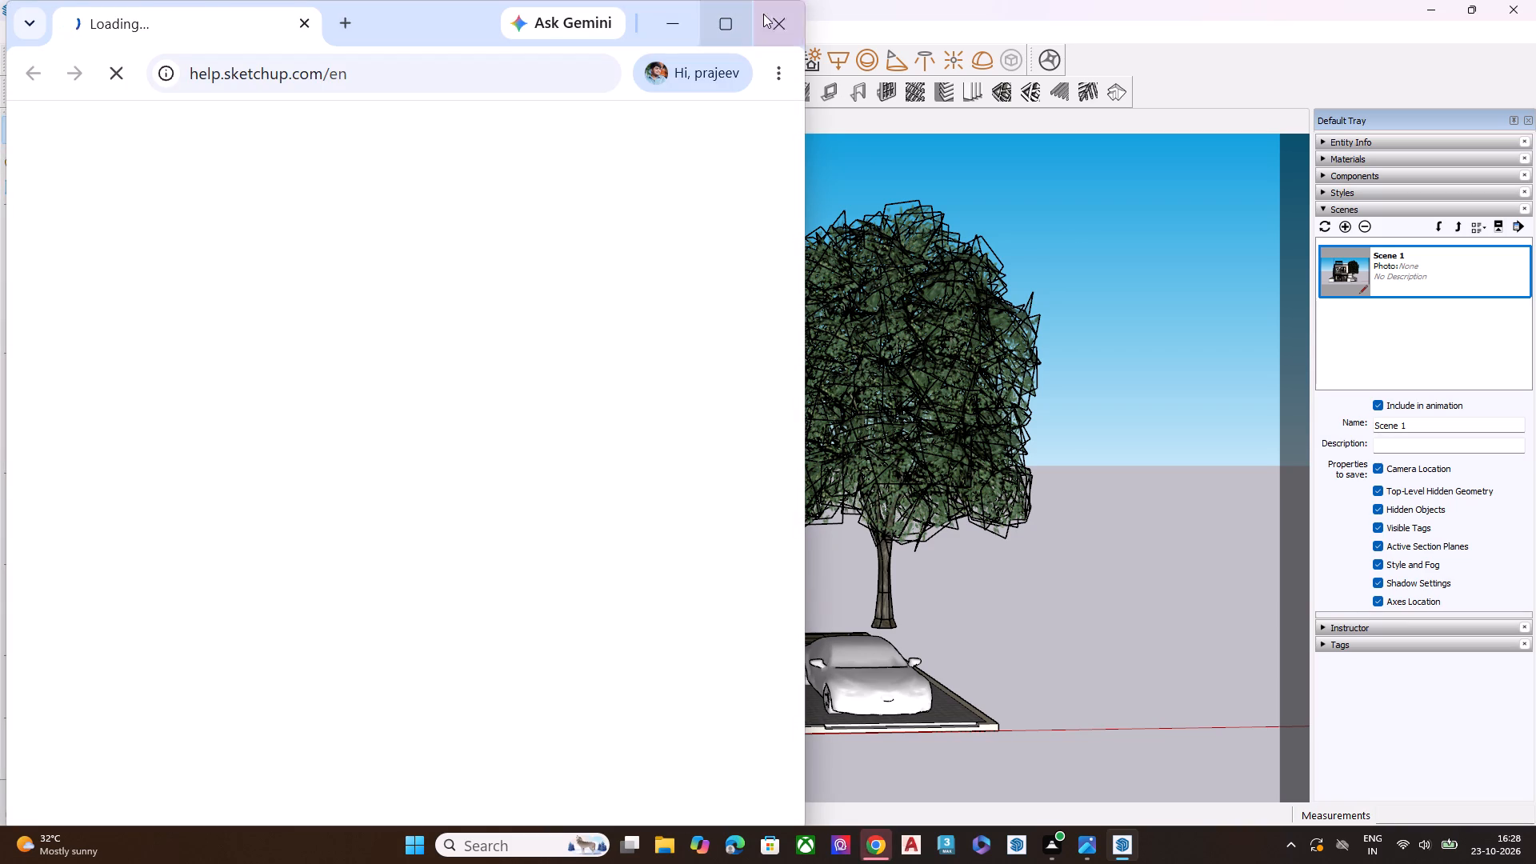
pyautogui.click(774, 19)
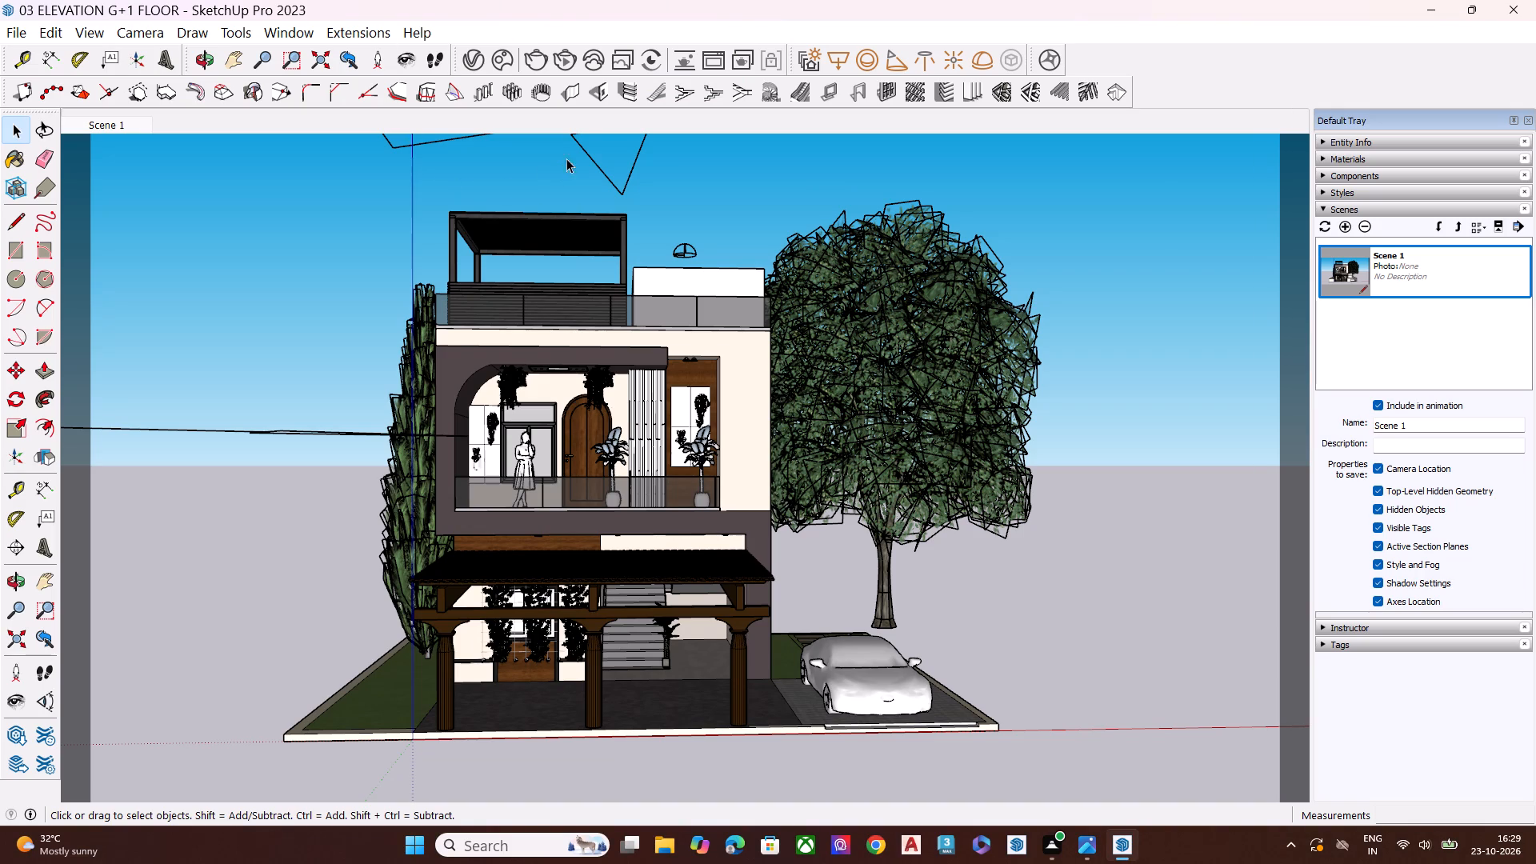
# Start a V-Ray render of the Scene 1 view.
pyautogui.click(542, 62)
pyautogui.click(542, 62)
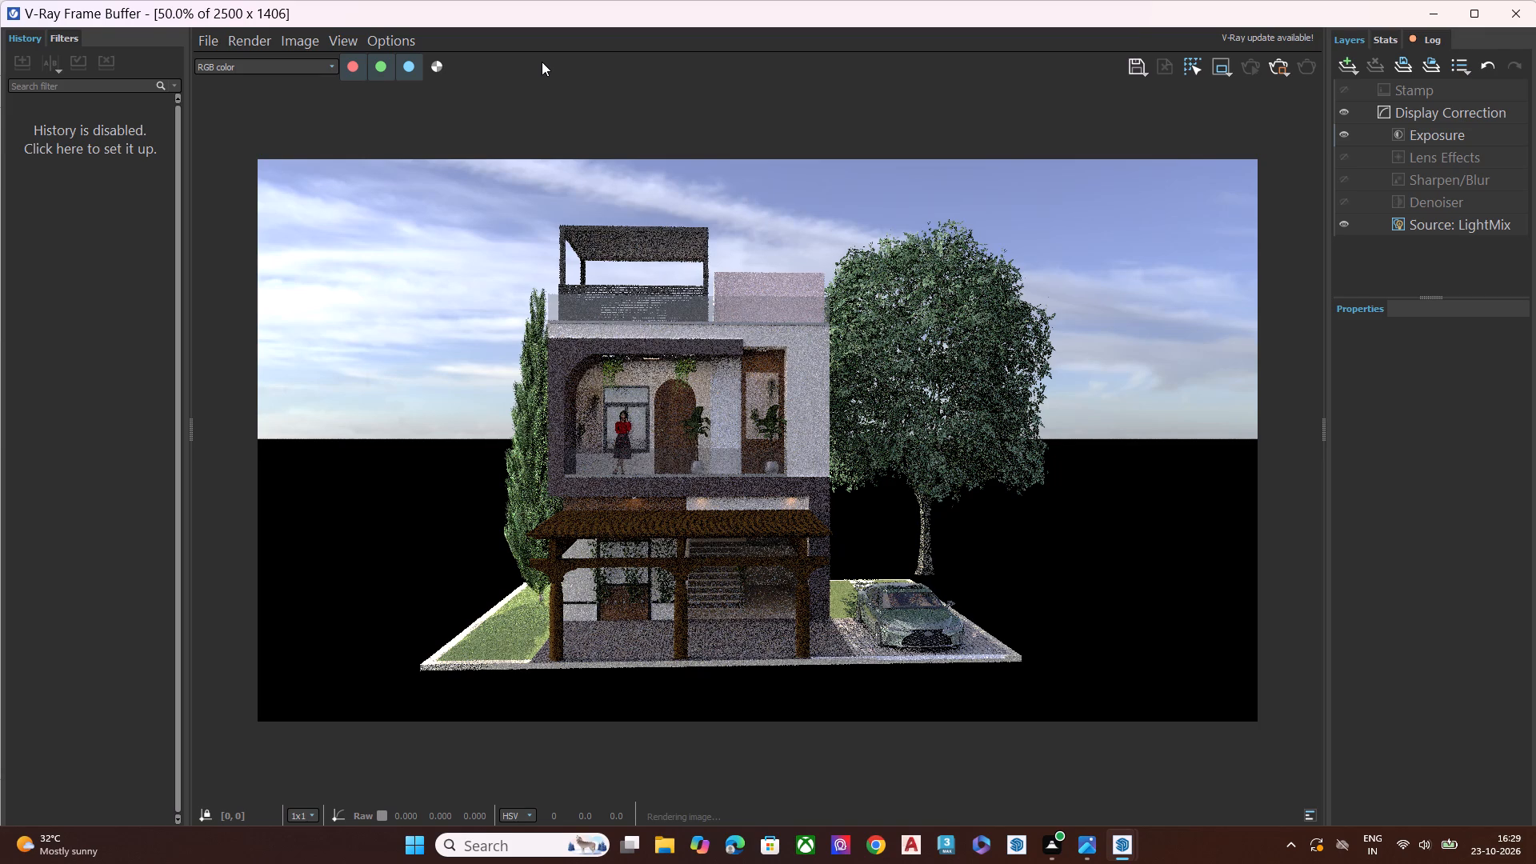
# Open the LightMix properties and toggle Rectangle Light#2 to compare its effect, leaving it switched off.
pyautogui.click(1443, 217)
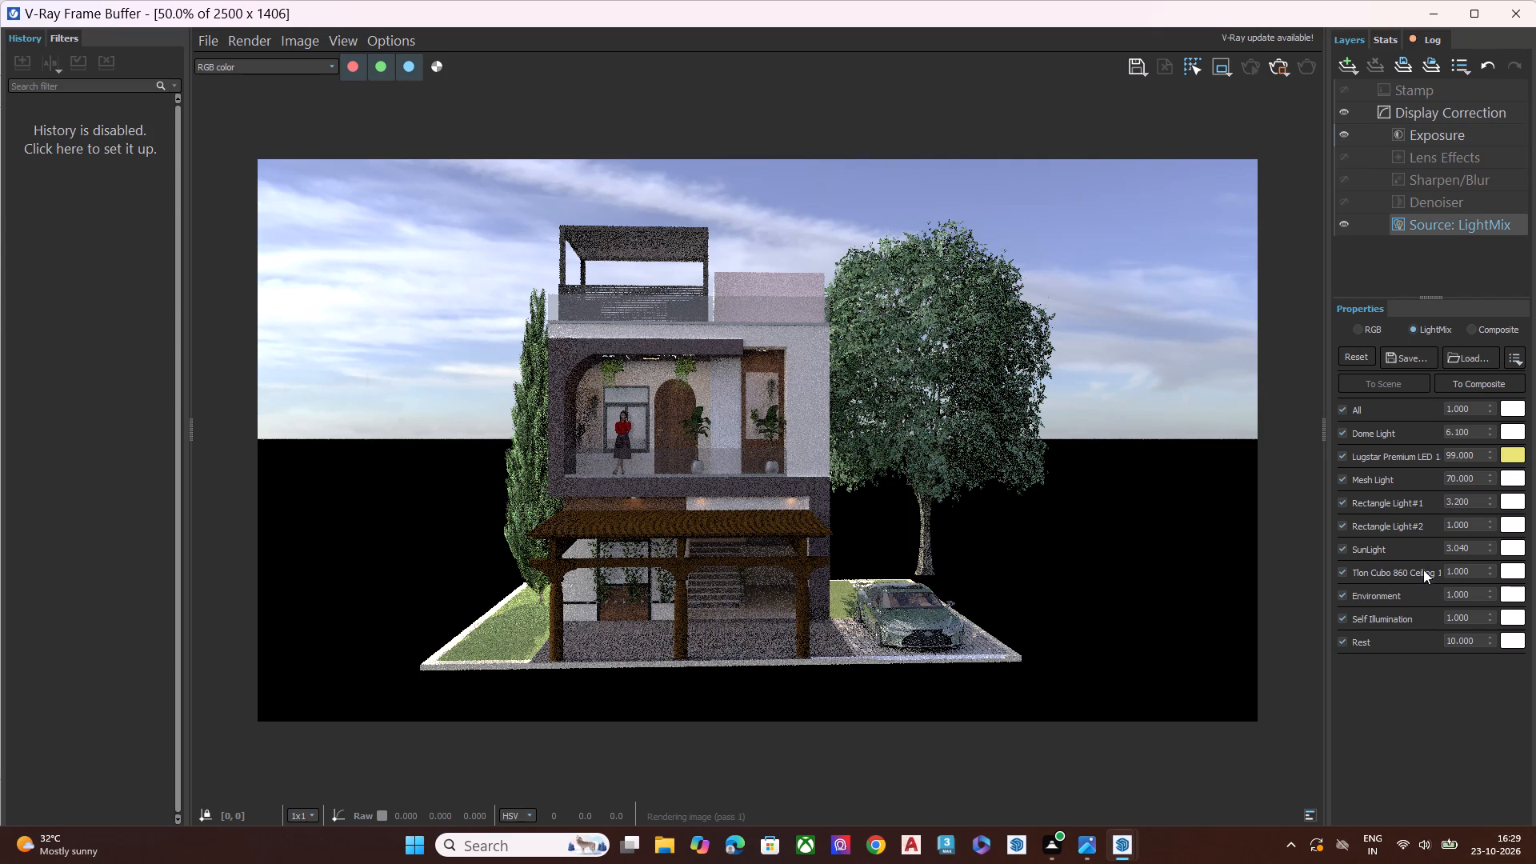
pyautogui.click(1342, 527)
pyautogui.click(1342, 527)
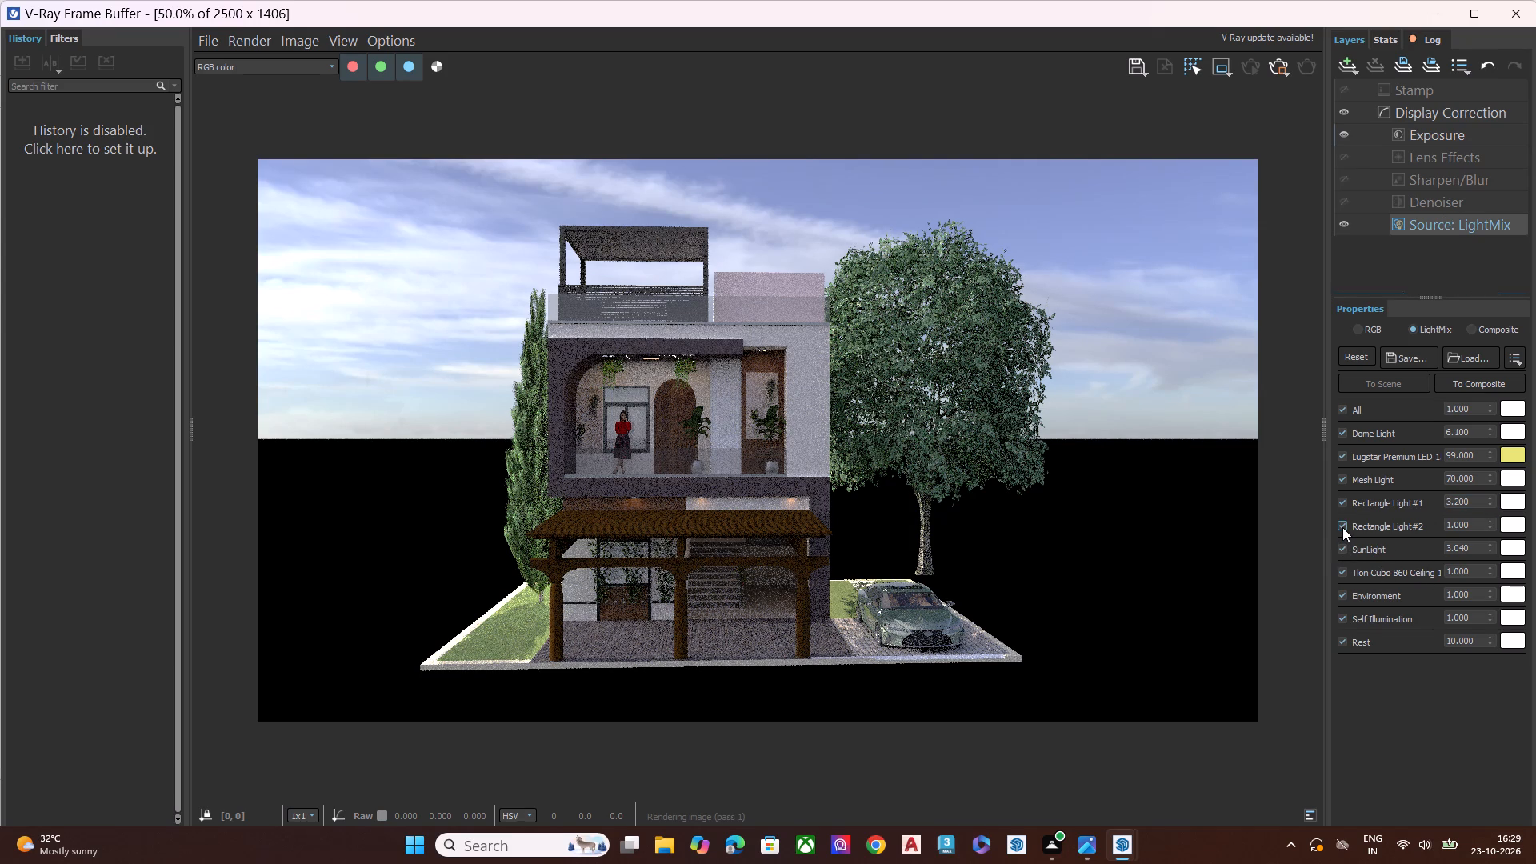
pyautogui.click(1342, 527)
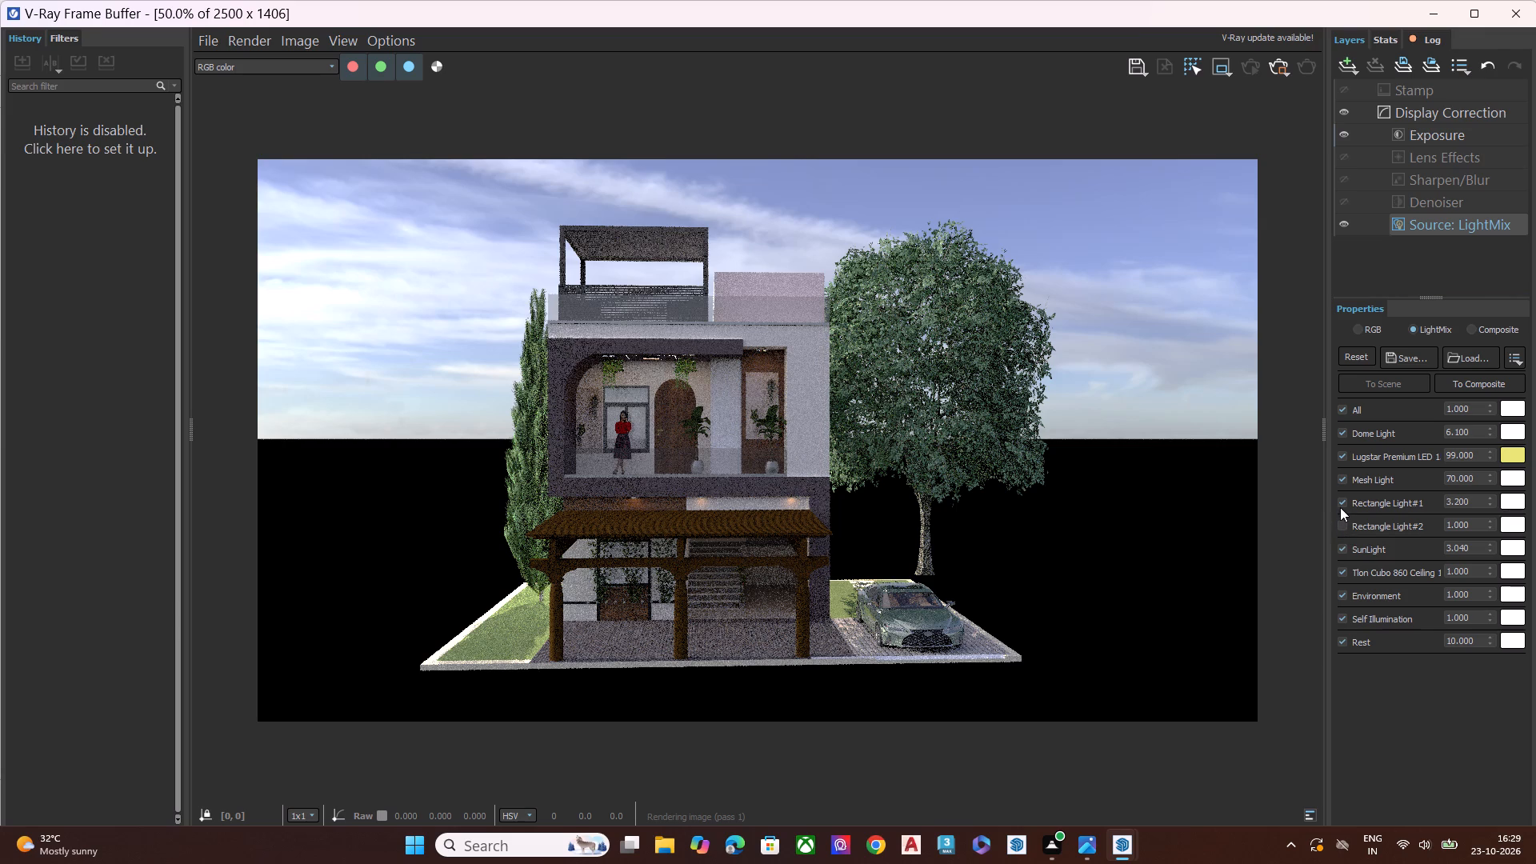
# Toggle Rectangle Light#1 off and on to compare its effect, and switch Rectangle Light#2 back on in LightMix.
pyautogui.click(1340, 504)
pyautogui.click(1340, 504)
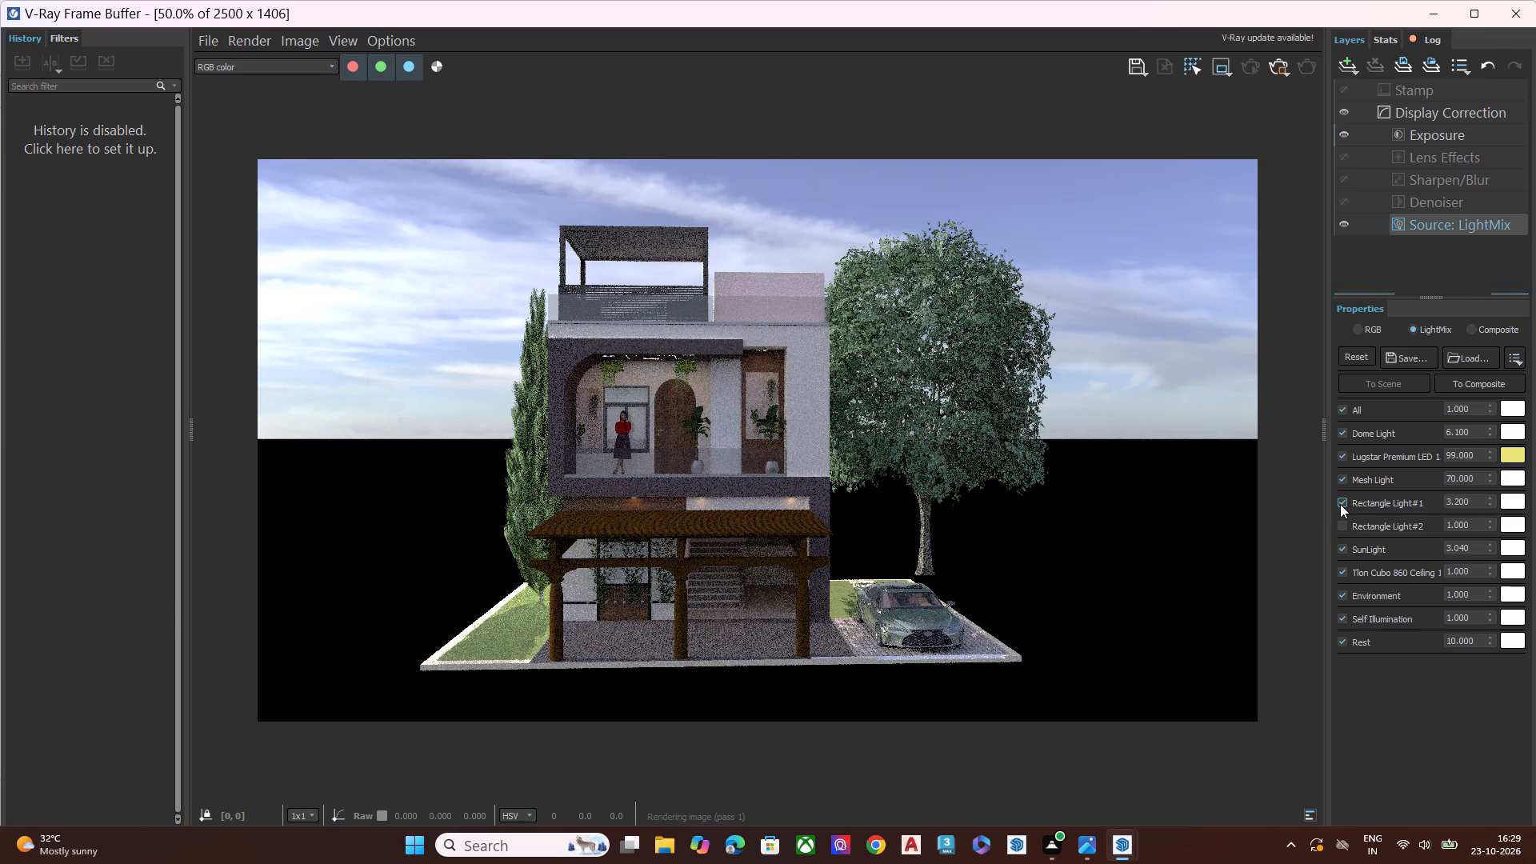
pyautogui.click(1339, 530)
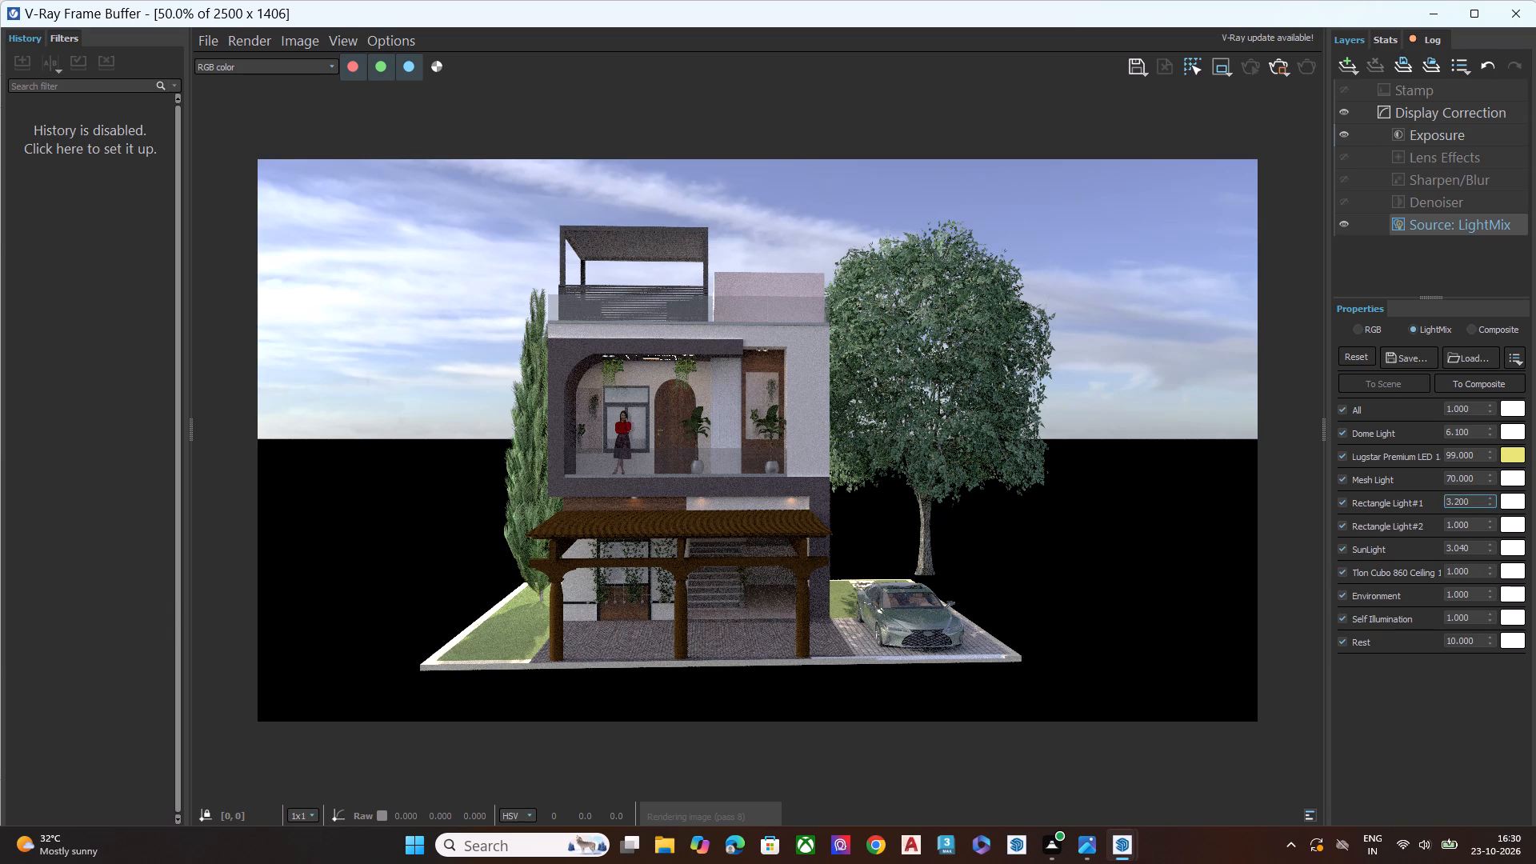
# Set the LightMix intensity of Rectangle Light#2 to 10.
pyautogui.click(1478, 526)
pyautogui.press('BackSpace')
pyautogui.press('BackSpace')
pyautogui.press('BackSpace')
pyautogui.press('BackSpace')
pyautogui.press('BackSpace')
pyautogui.press('BackSpace')
pyautogui.press('BackSpace')
pyautogui.press('BackSpace')
pyautogui.press('BackSpace')
pyautogui.press('BackSpace')
pyautogui.press('BackSpace')
pyautogui.press('BackSpace')
pyautogui.press('BackSpace')
pyautogui.write('10')
pyautogui.press('Return')
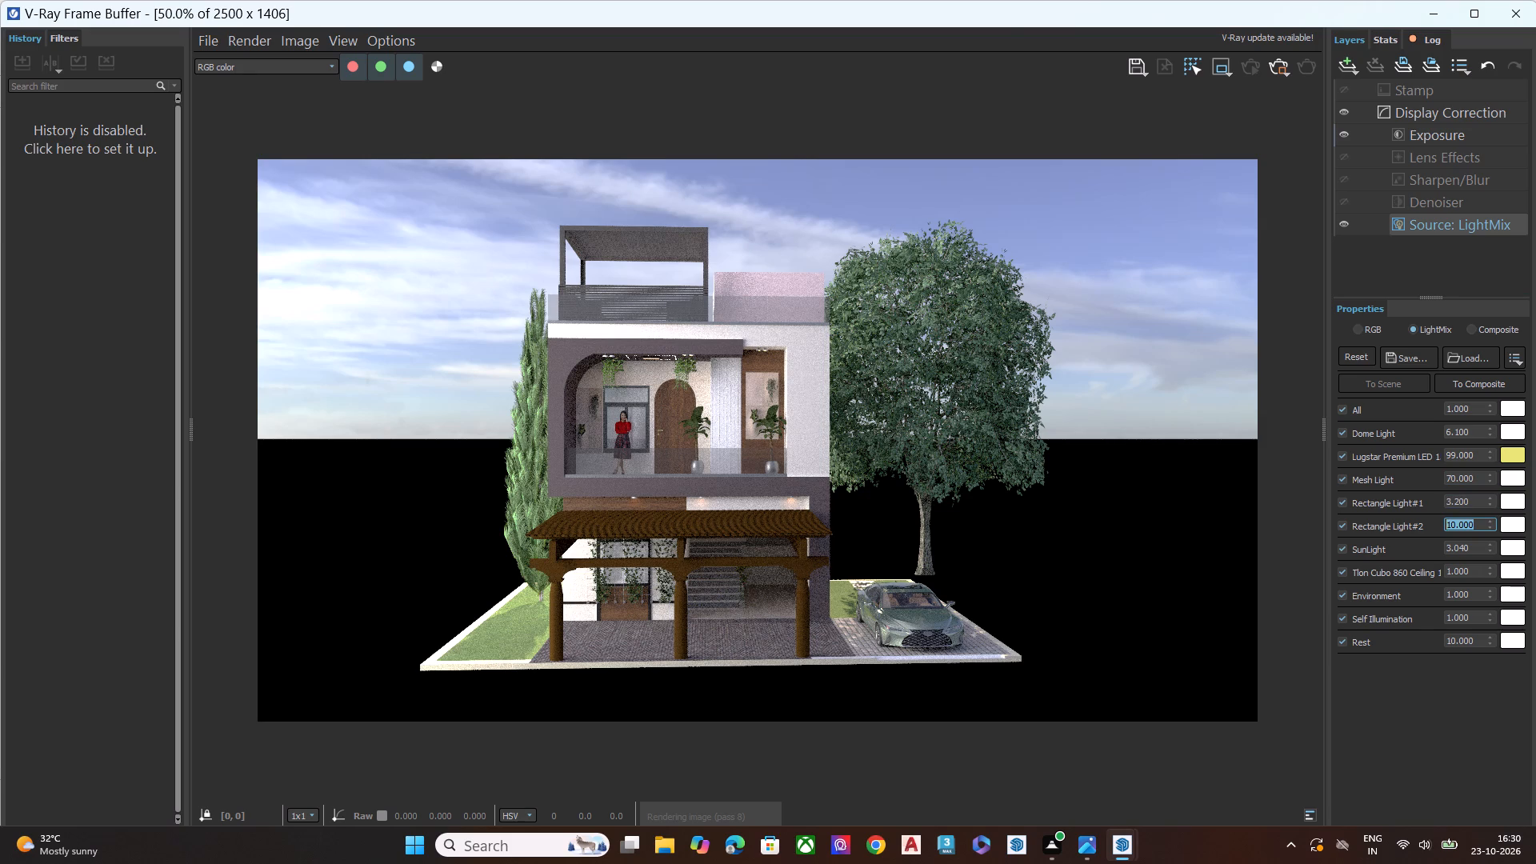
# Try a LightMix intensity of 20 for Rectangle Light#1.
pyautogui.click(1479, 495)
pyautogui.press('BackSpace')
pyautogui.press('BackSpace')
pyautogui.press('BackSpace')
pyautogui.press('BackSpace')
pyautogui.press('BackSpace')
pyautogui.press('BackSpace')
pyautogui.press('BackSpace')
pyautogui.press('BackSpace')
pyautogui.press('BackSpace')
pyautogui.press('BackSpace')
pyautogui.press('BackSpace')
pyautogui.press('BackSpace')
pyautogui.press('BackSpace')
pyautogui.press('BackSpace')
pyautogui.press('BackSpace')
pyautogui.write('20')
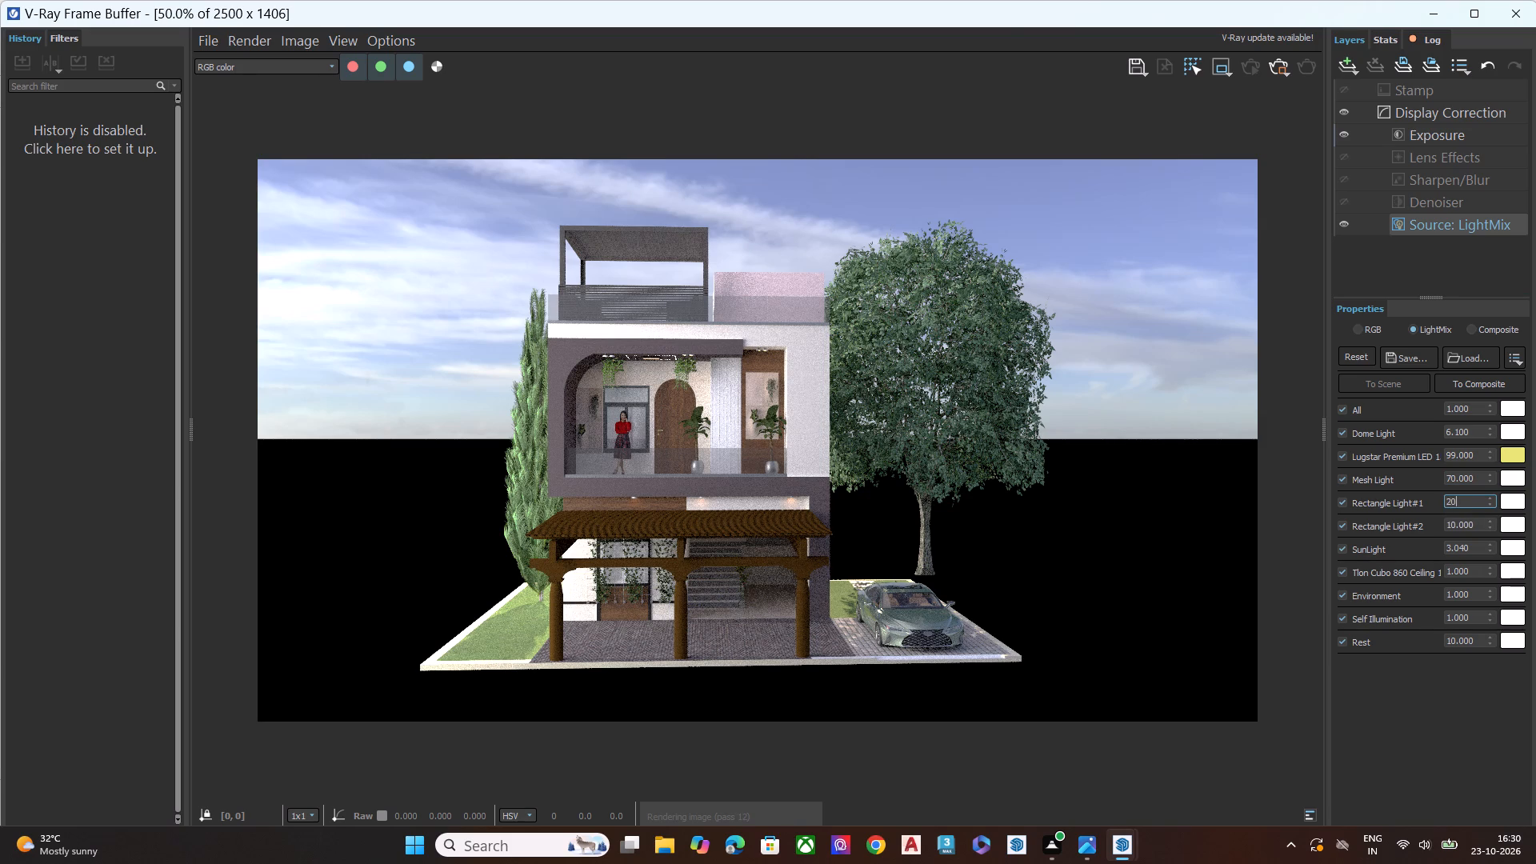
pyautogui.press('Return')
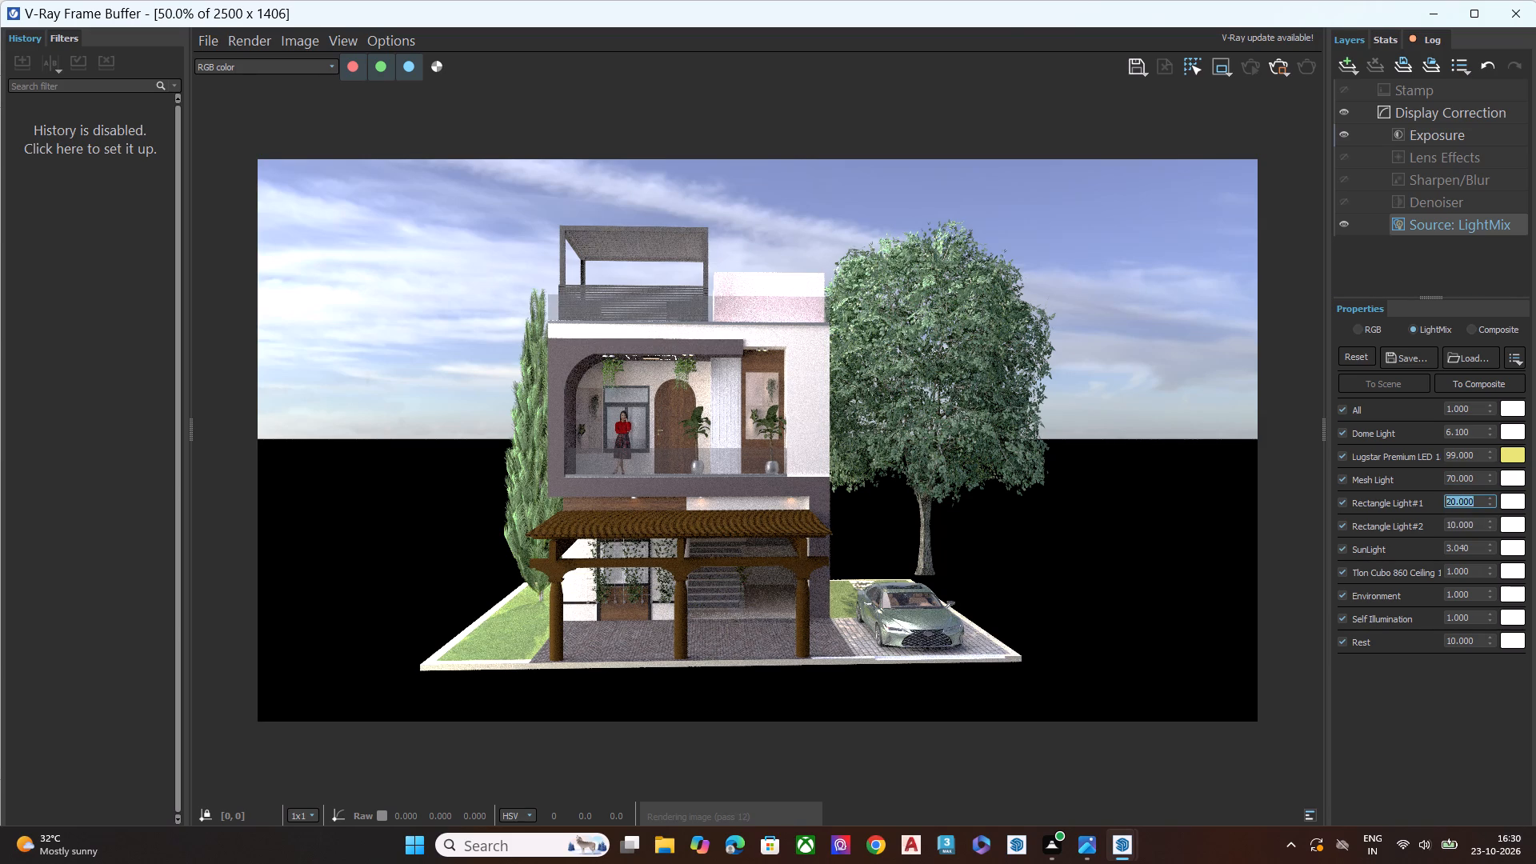
# Set the LightMix intensity of Rectangle Light#1 to 10.
pyautogui.press('BackSpace')
pyautogui.write('10')
pyautogui.press('Return')
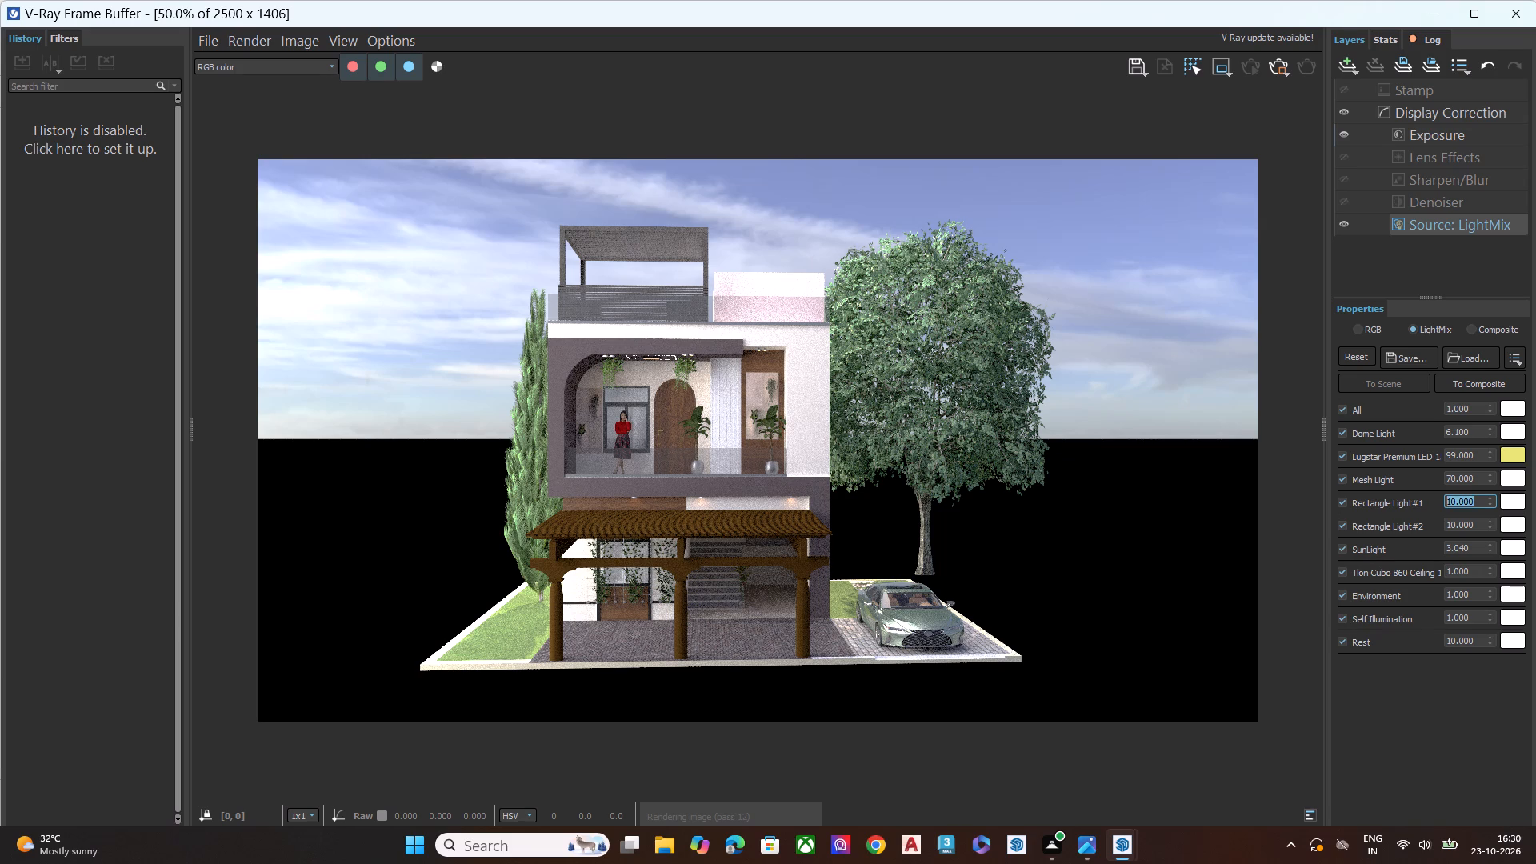
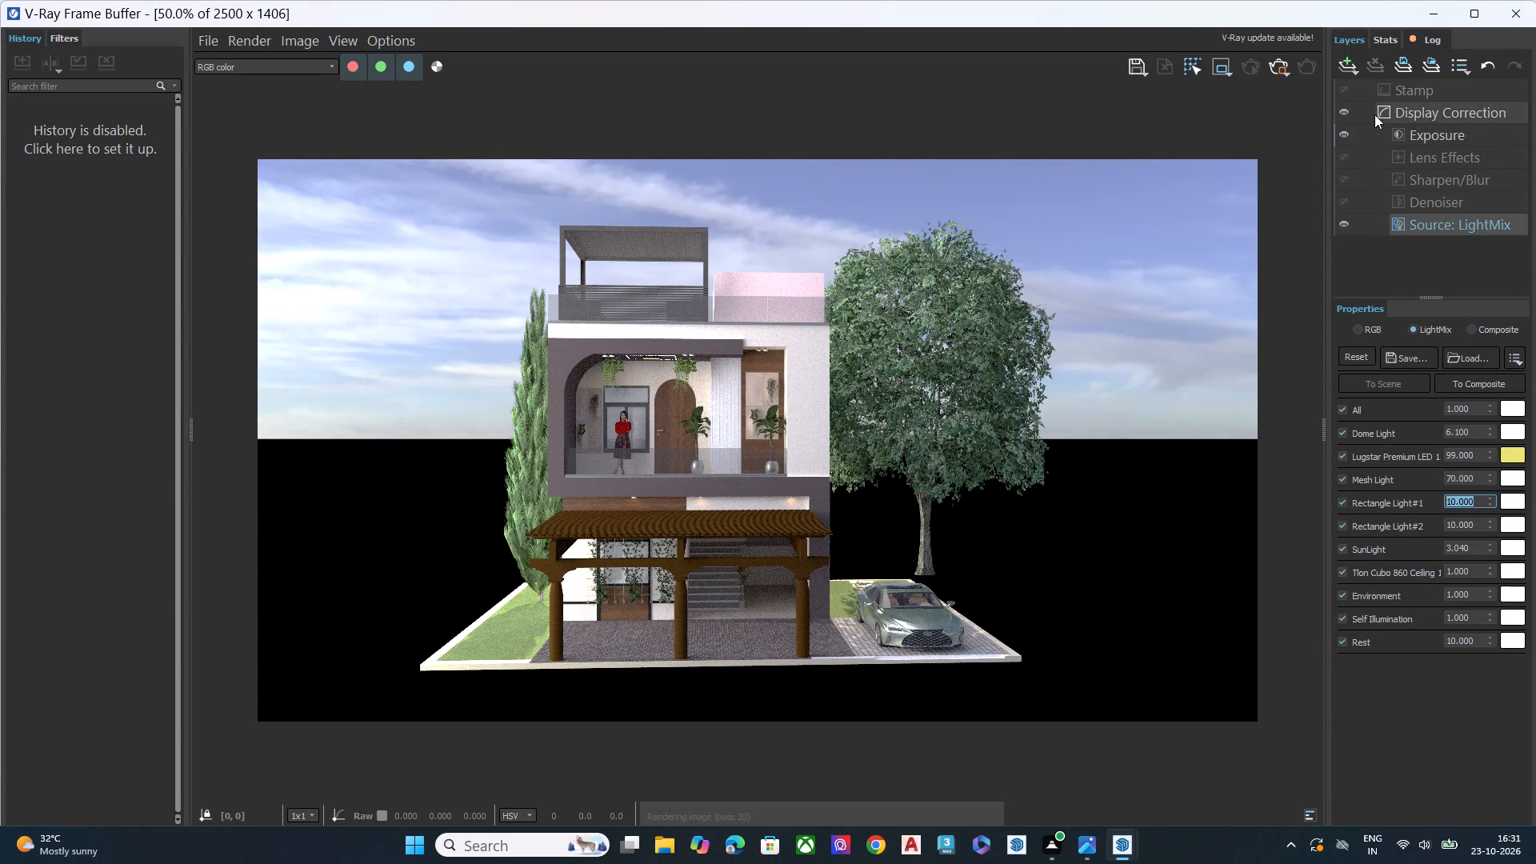
# Check the settings of the Display Correction and Exposure layers in the frame buffer.
pyautogui.click(1421, 118)
pyautogui.click(1421, 118)
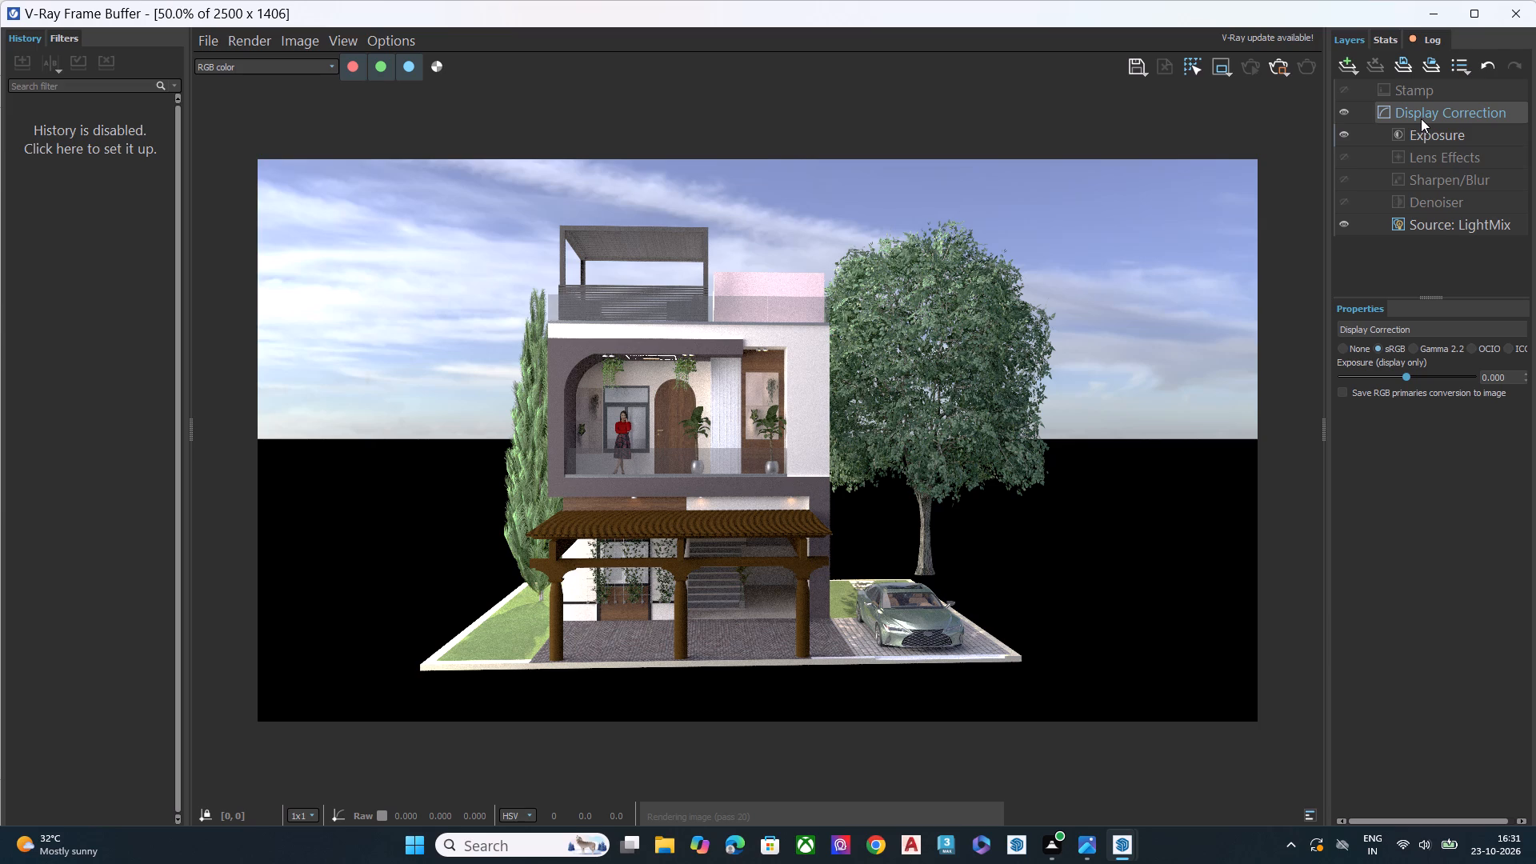
pyautogui.click(1413, 129)
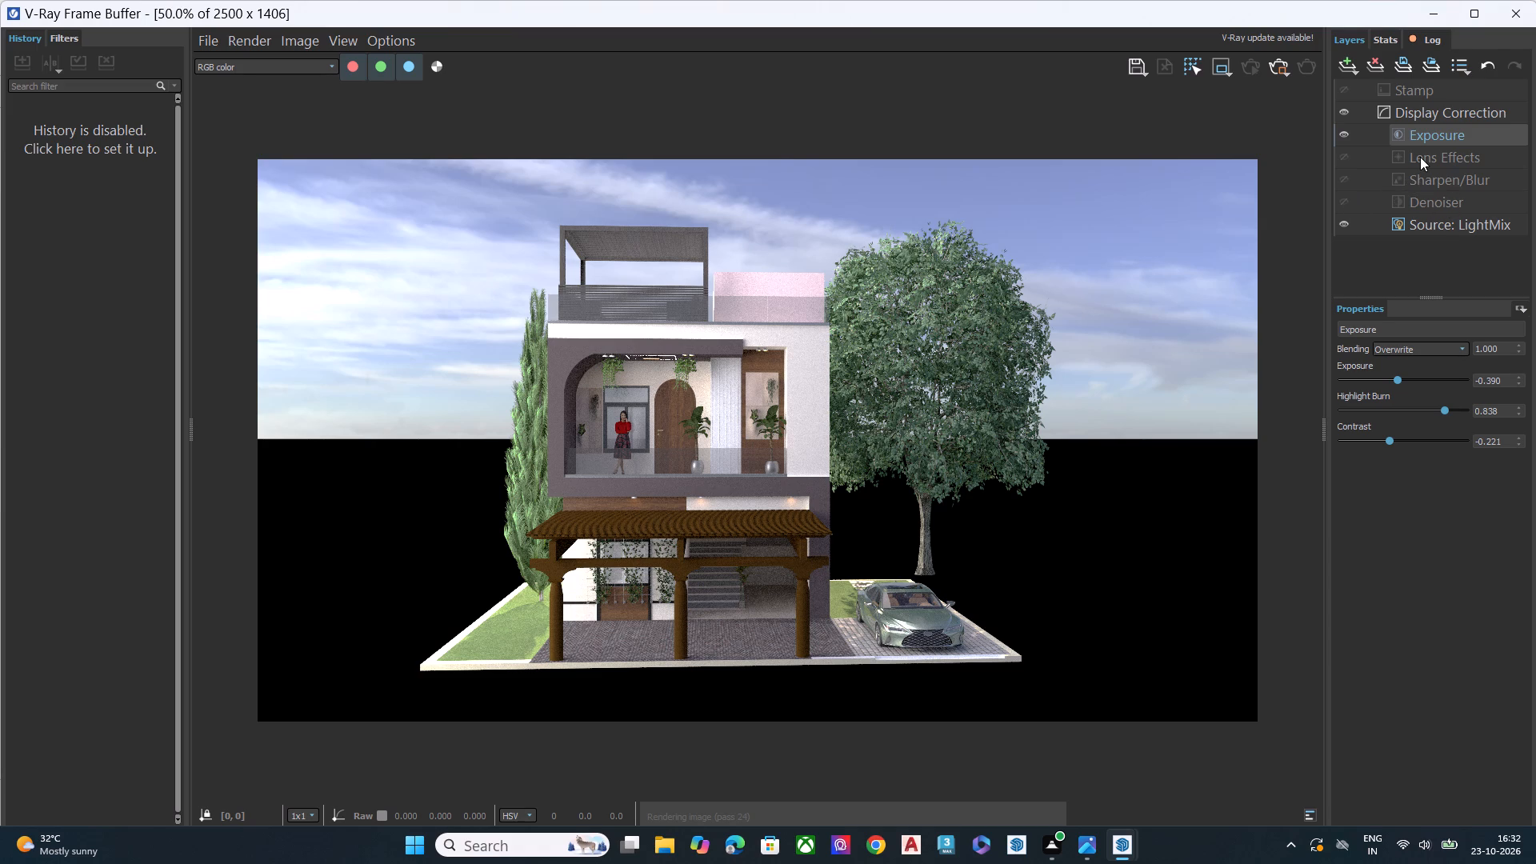
# Enable Lens Effects on the rendered image.
pyautogui.click(1420, 157)
pyautogui.click(1339, 155)
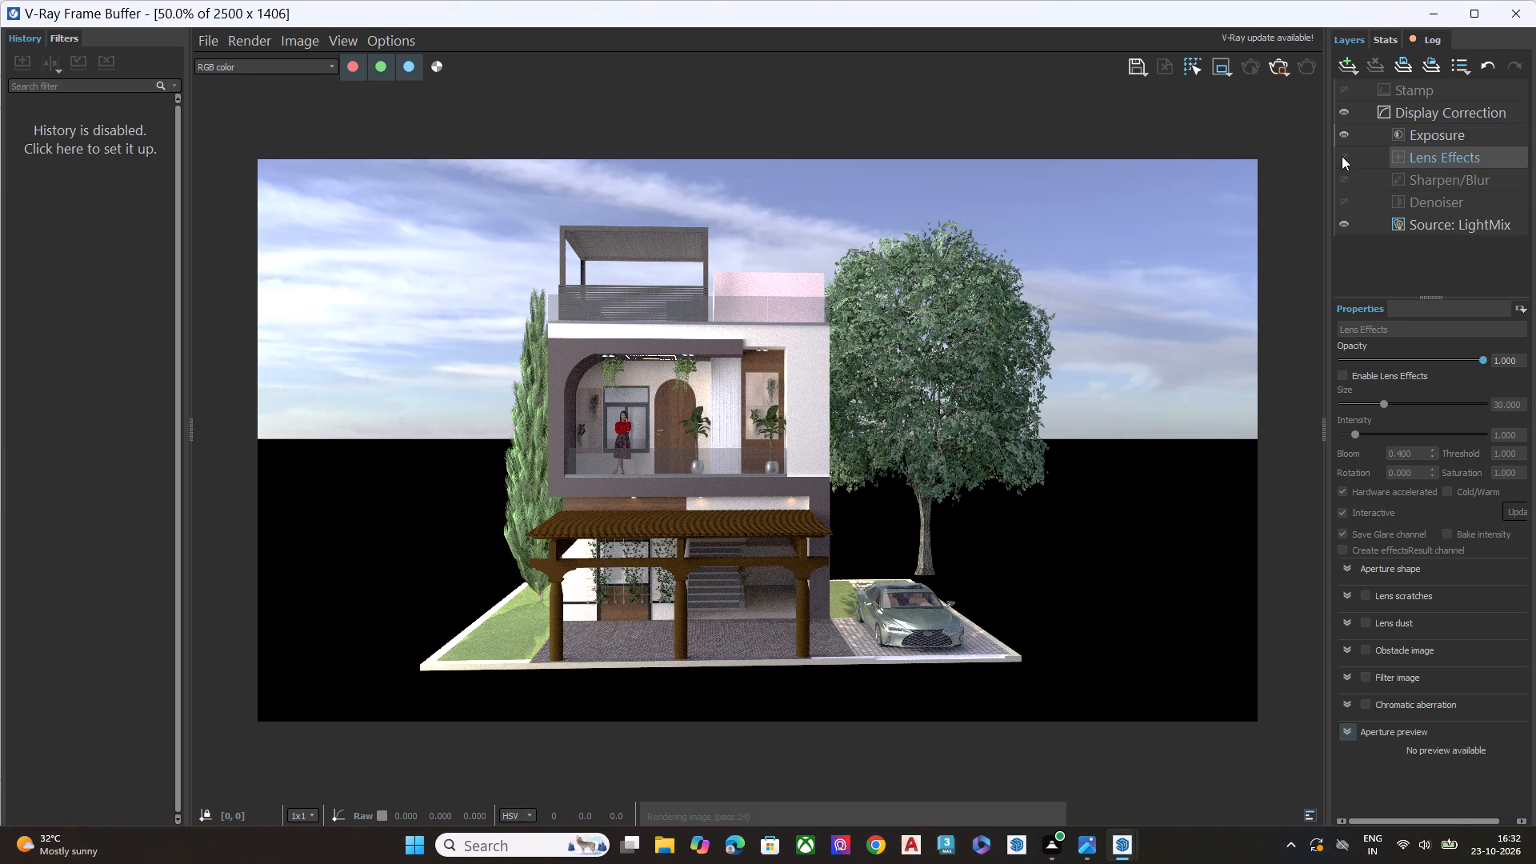
pyautogui.click(1342, 156)
pyautogui.click(1343, 156)
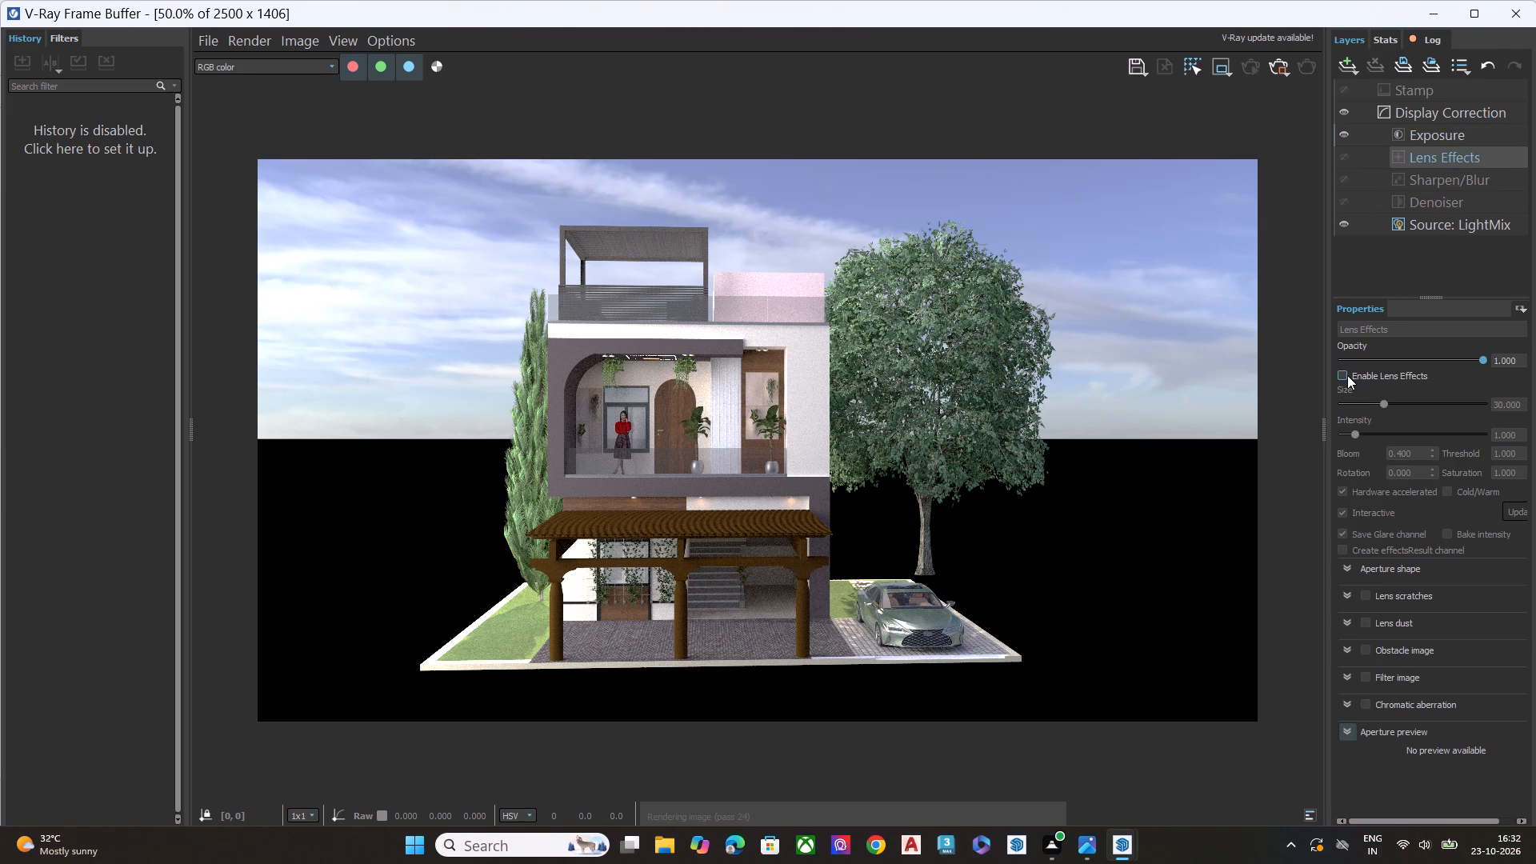
pyautogui.click(1347, 375)
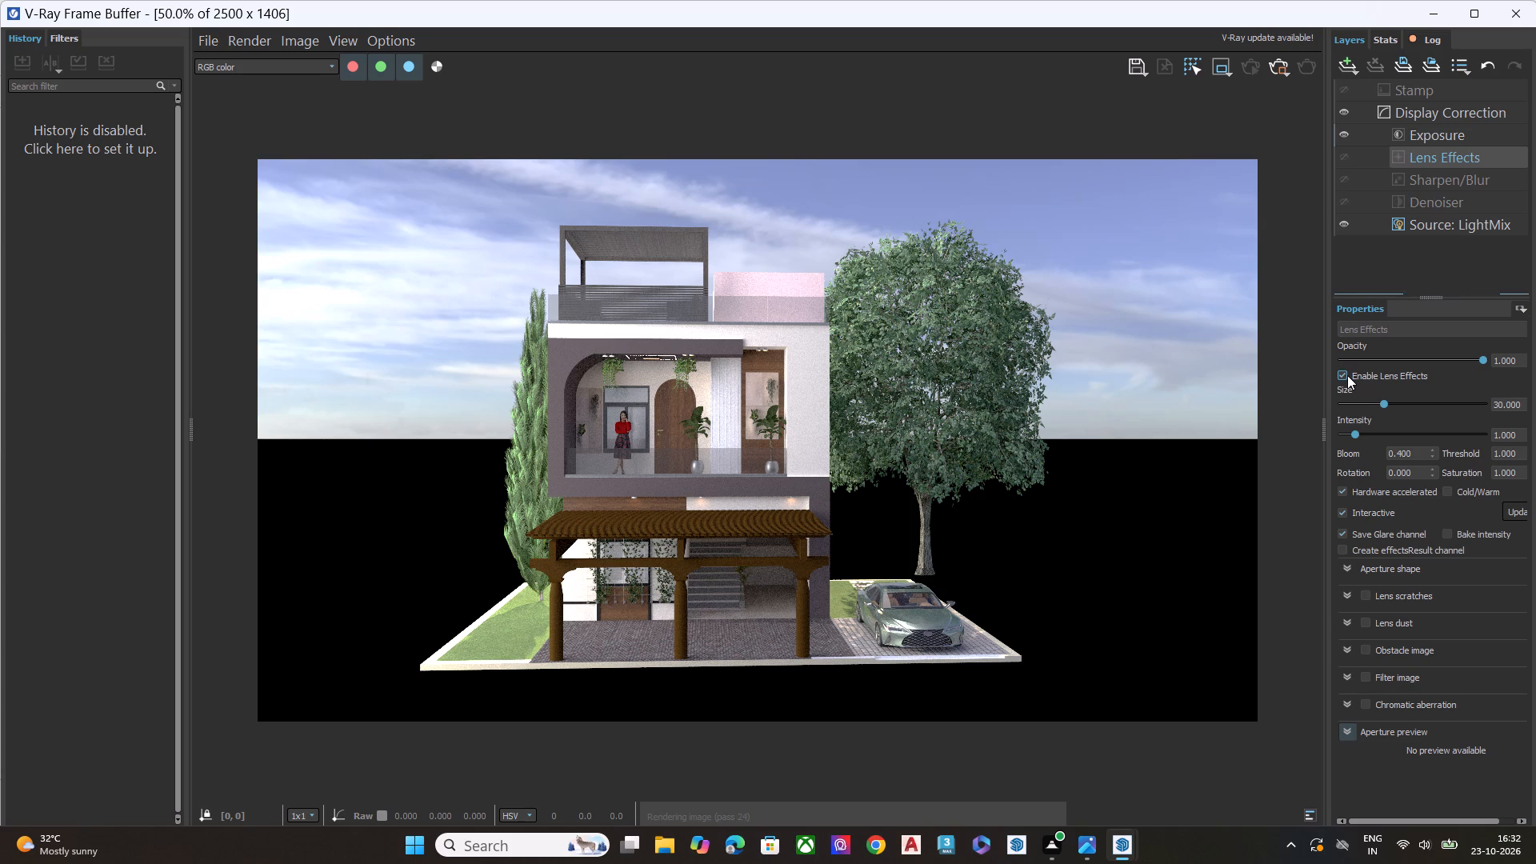
pyautogui.click(1347, 375)
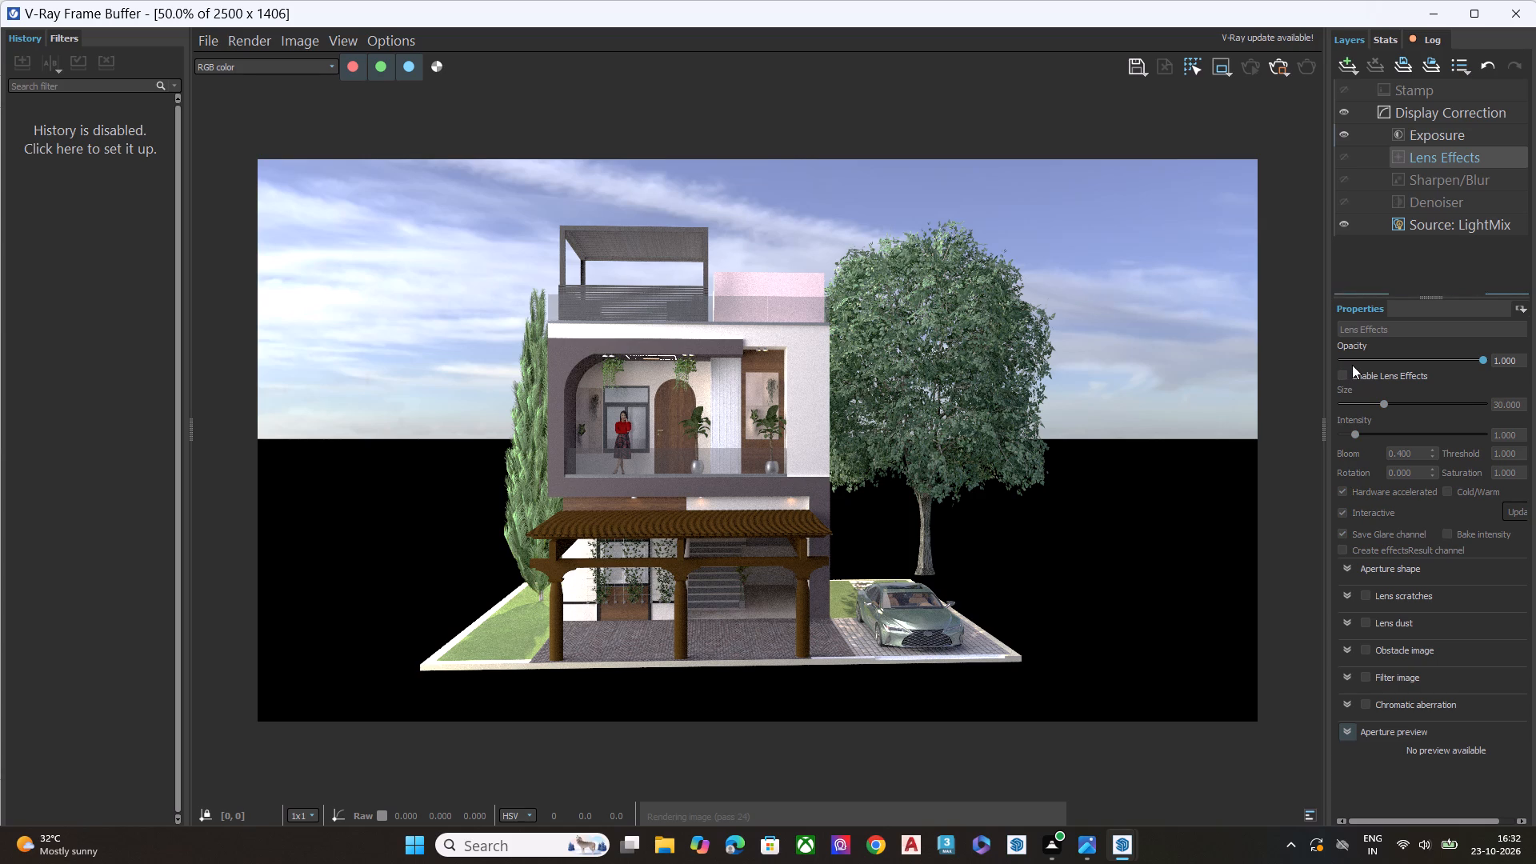
pyautogui.click(1339, 376)
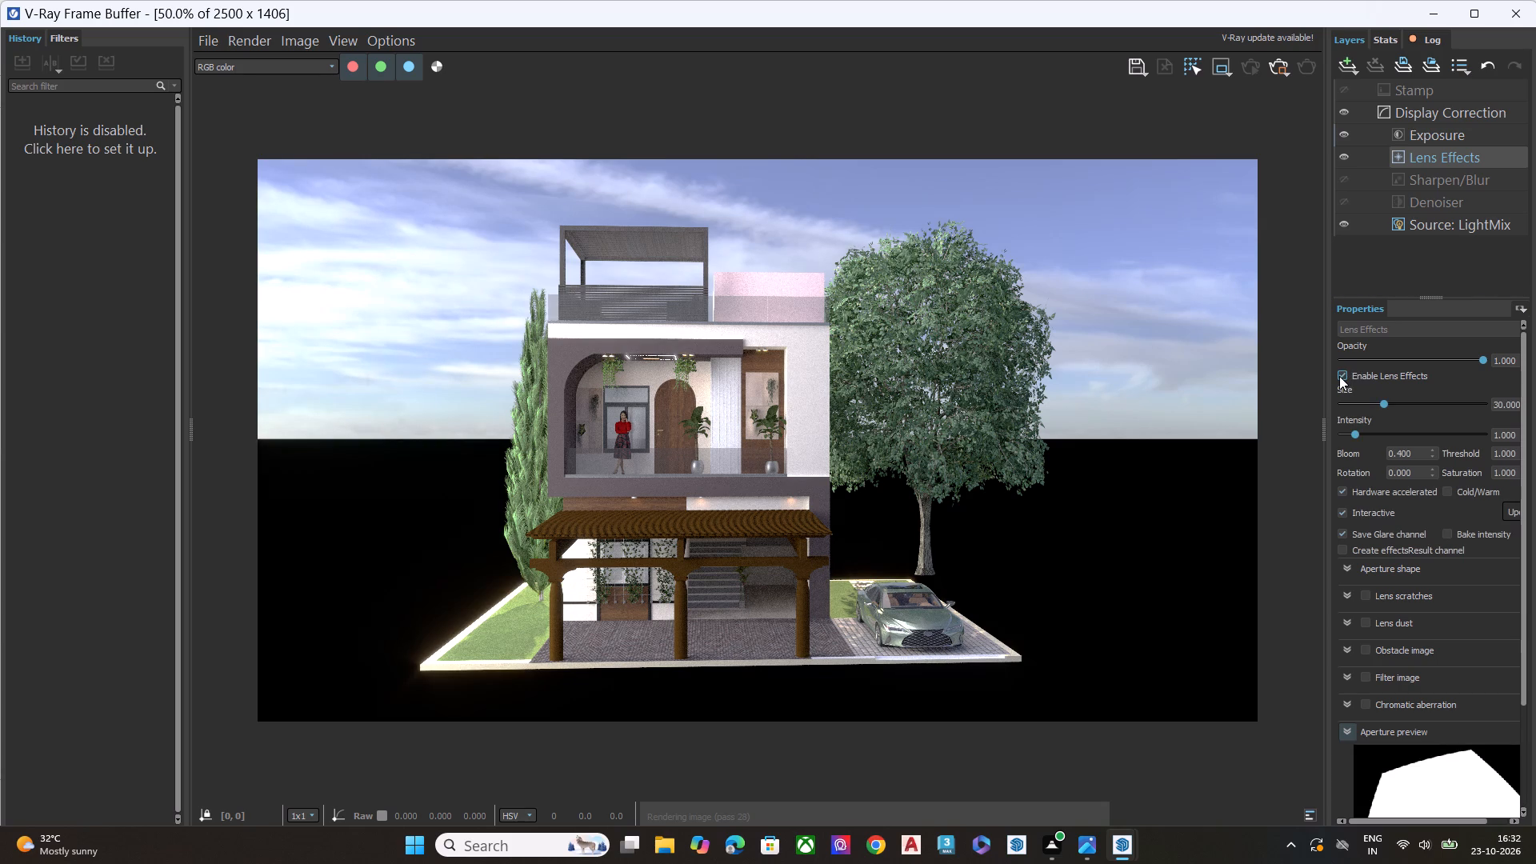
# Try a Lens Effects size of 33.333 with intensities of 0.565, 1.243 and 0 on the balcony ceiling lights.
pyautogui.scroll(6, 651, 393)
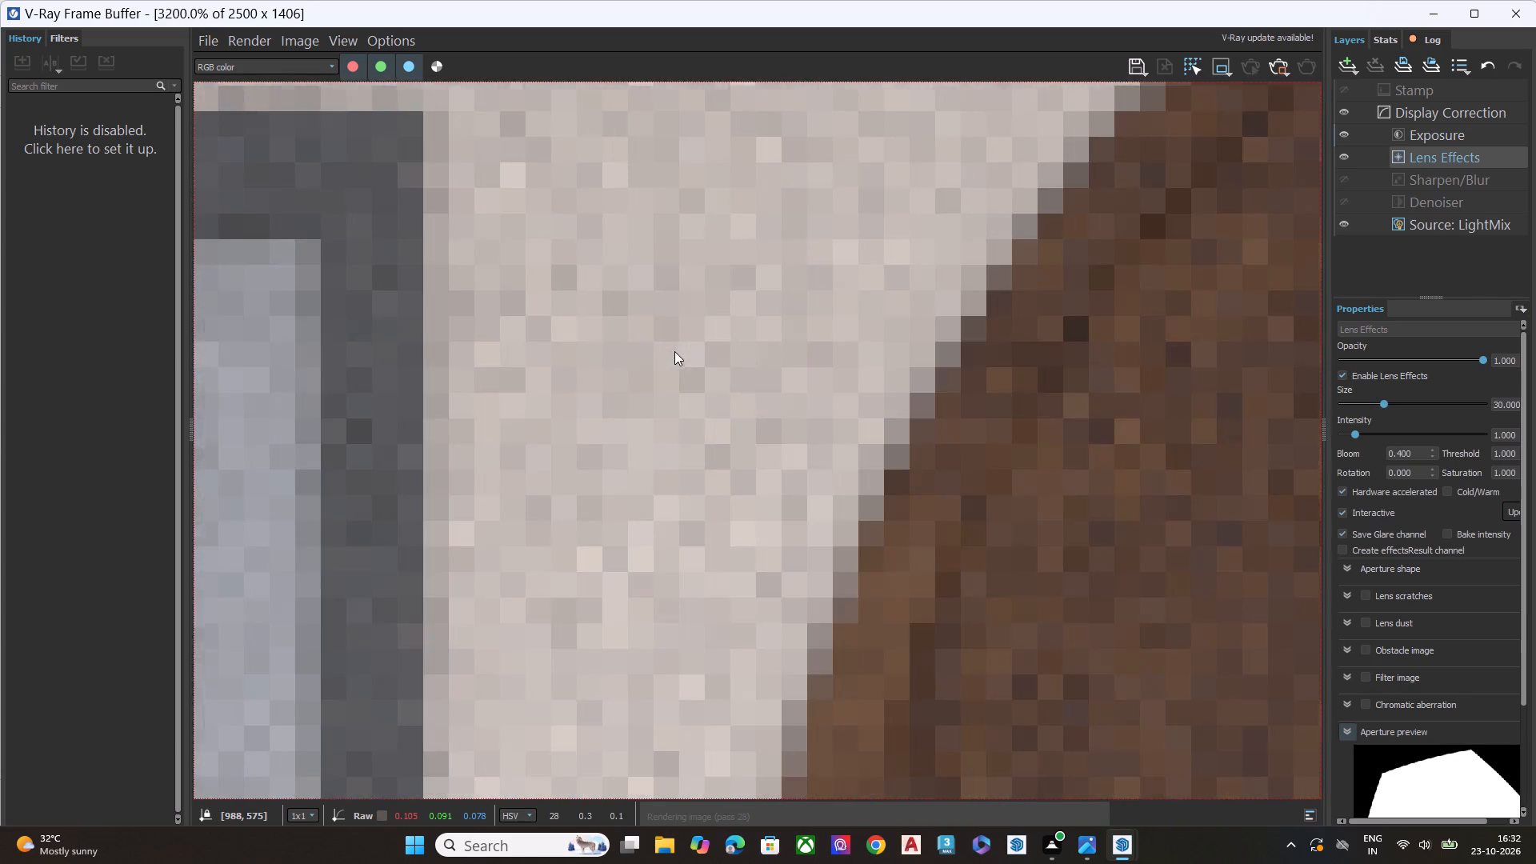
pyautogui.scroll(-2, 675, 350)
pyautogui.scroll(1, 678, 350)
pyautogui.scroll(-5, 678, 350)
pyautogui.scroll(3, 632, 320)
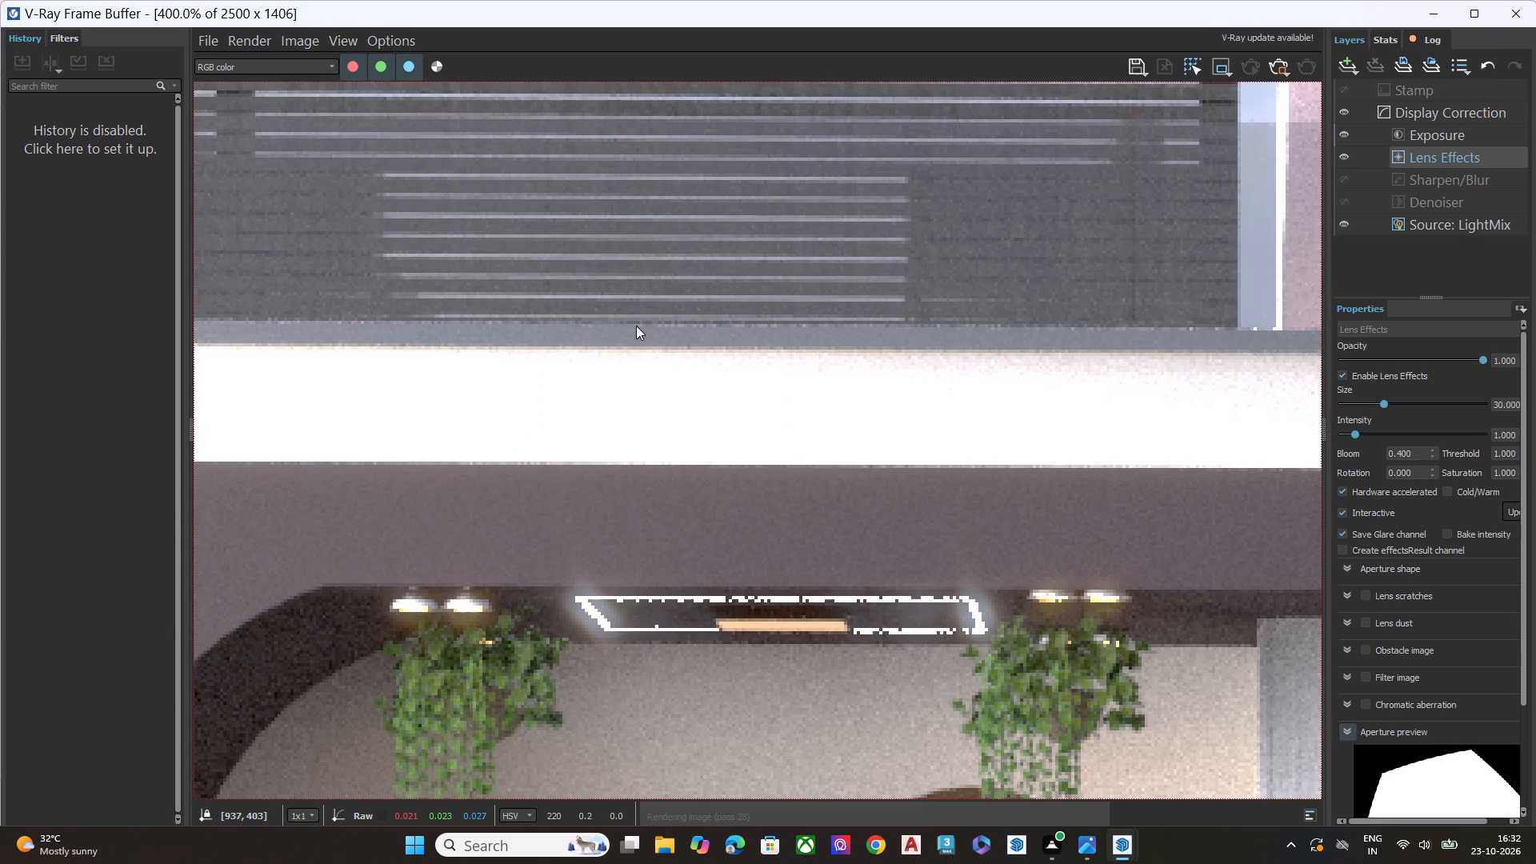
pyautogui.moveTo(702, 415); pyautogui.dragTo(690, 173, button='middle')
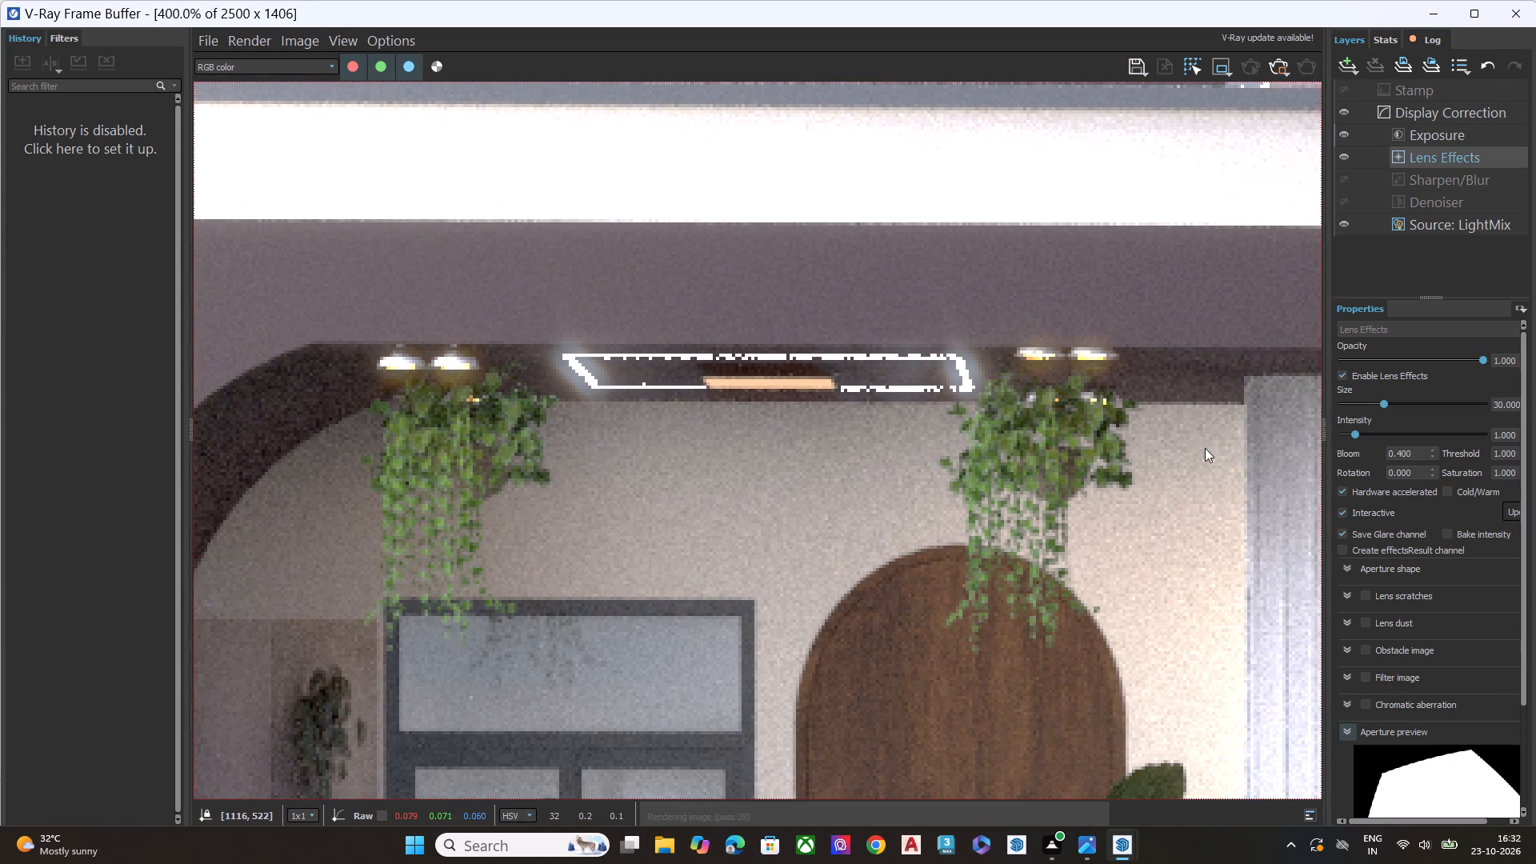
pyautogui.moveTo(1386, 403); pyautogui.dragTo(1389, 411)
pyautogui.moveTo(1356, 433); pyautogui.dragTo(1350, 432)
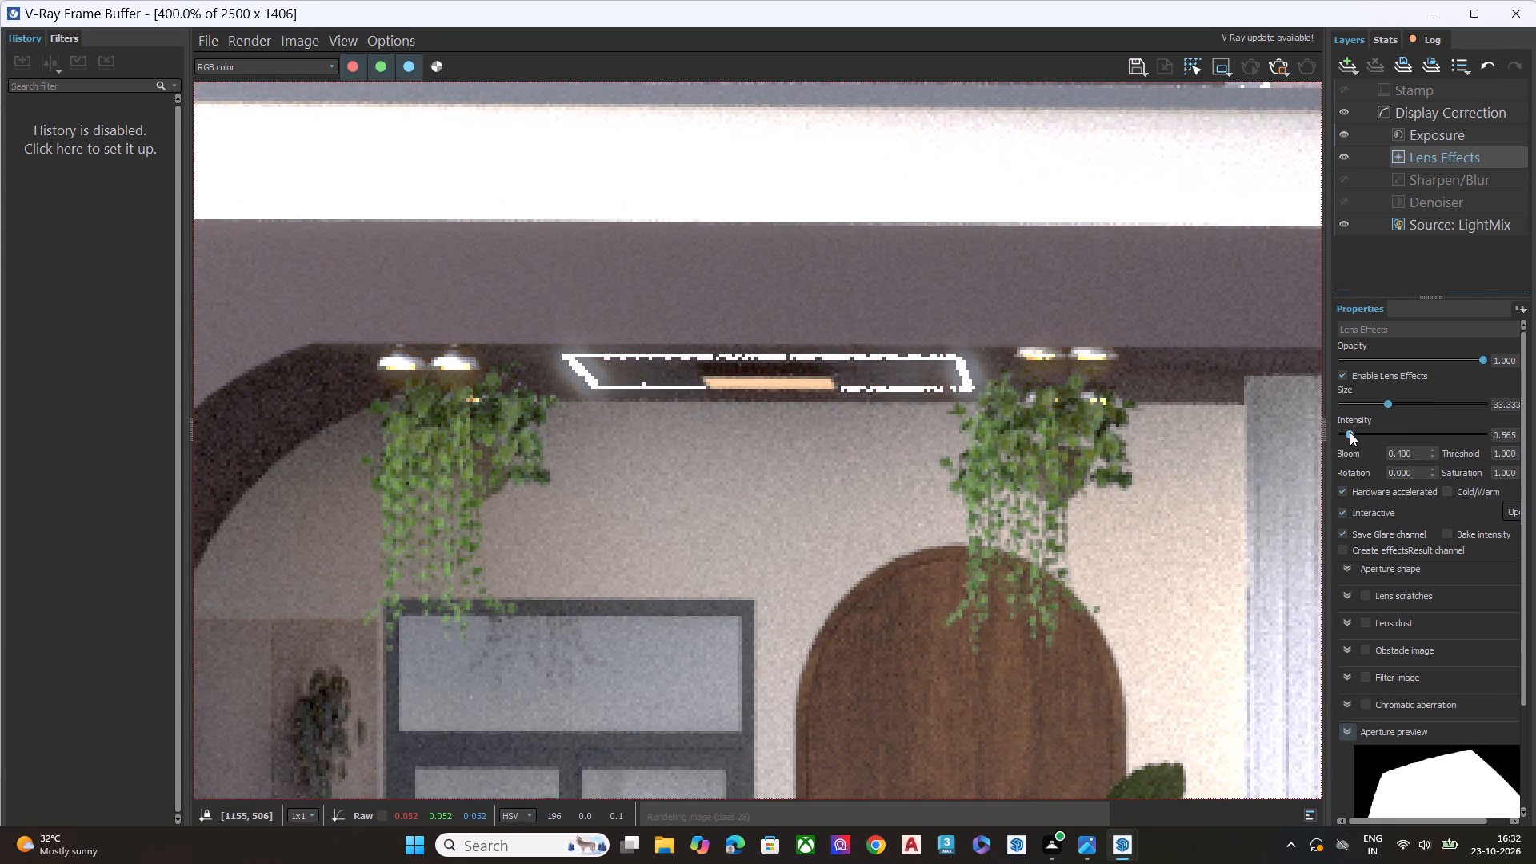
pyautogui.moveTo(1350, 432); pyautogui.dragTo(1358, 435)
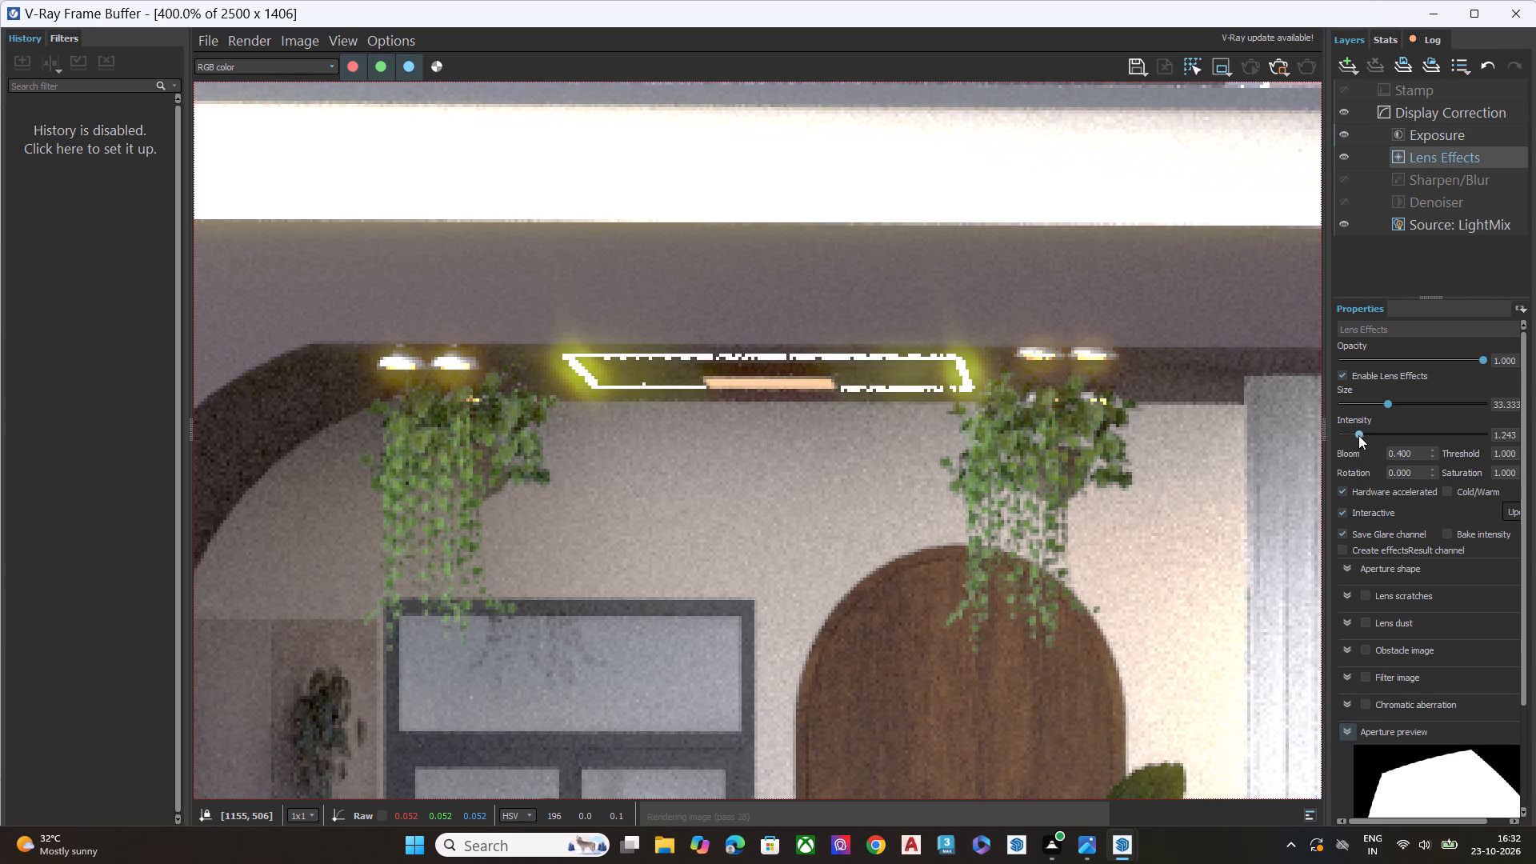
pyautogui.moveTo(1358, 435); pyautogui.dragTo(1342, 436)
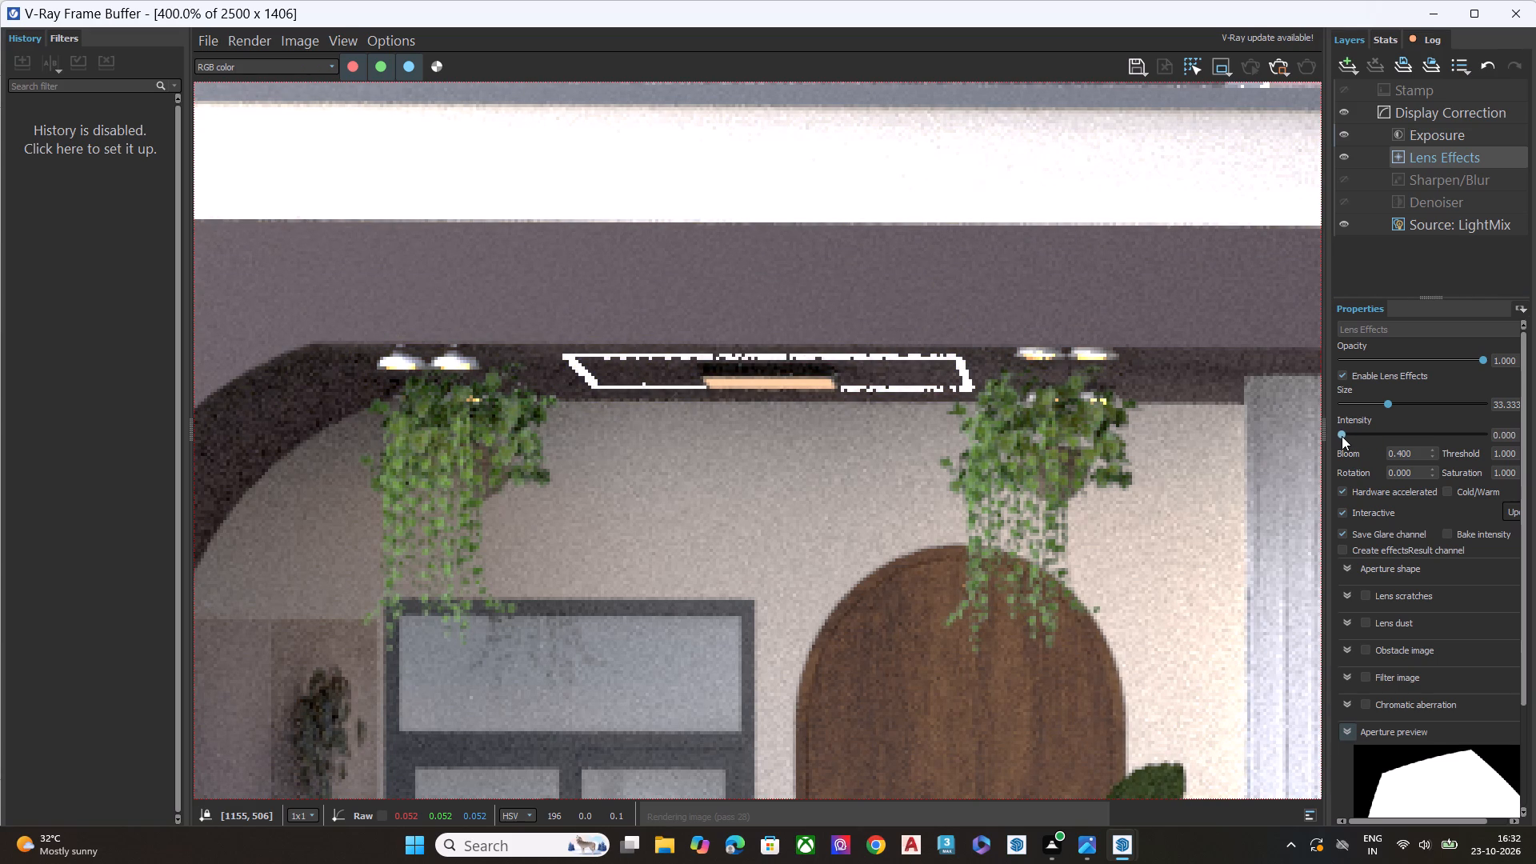
# Set the Lens Effects intensity to about 0.113 and the size to about 26.55.
pyautogui.moveTo(1342, 436); pyautogui.dragTo(1343, 437)
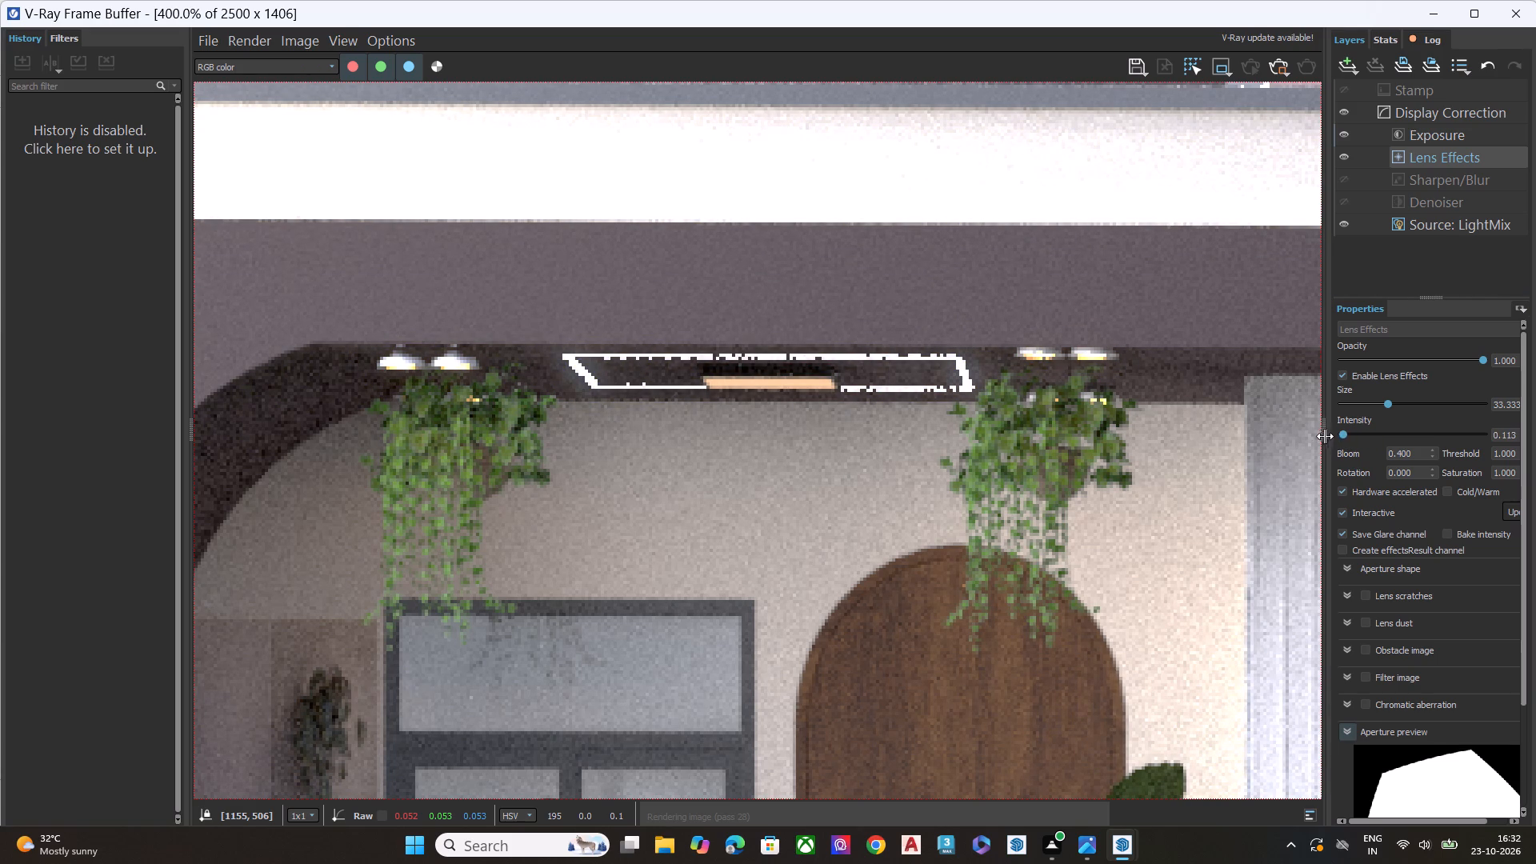
pyautogui.click(1385, 402)
# Toggle Lens Effects off and on to compare the glow on the balcony and across the whole elevation.
pyautogui.scroll(-1, 1302, 424)
pyautogui.click(1342, 378)
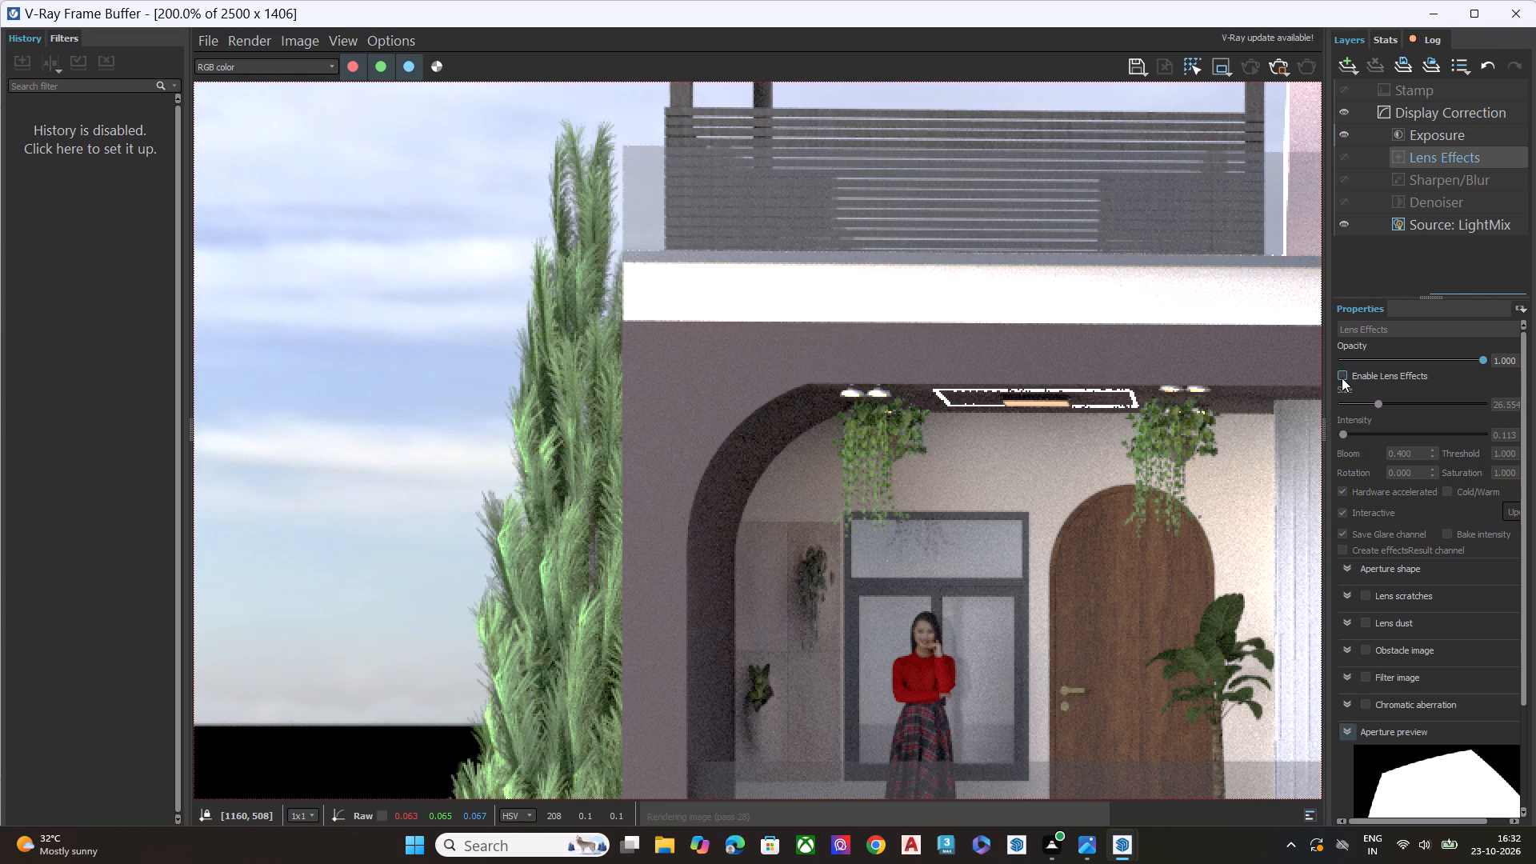
pyautogui.click(1342, 378)
pyautogui.scroll(-6, 790, 413)
pyautogui.scroll(1, 766, 428)
pyautogui.scroll(-1, 766, 428)
pyautogui.scroll(2, 766, 429)
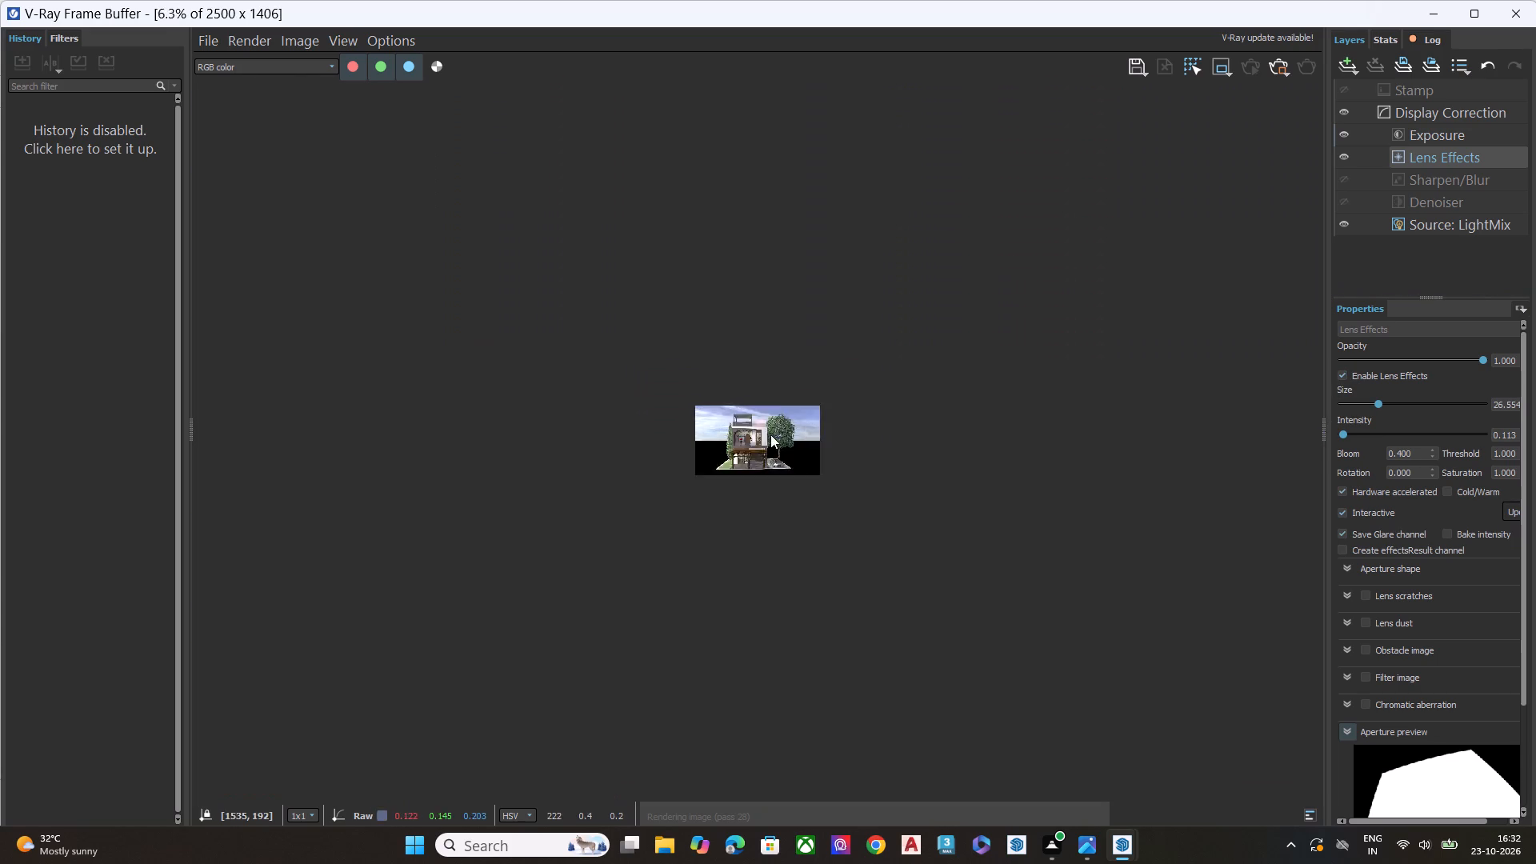
pyautogui.scroll(3, 770, 434)
pyautogui.scroll(-1, 764, 474)
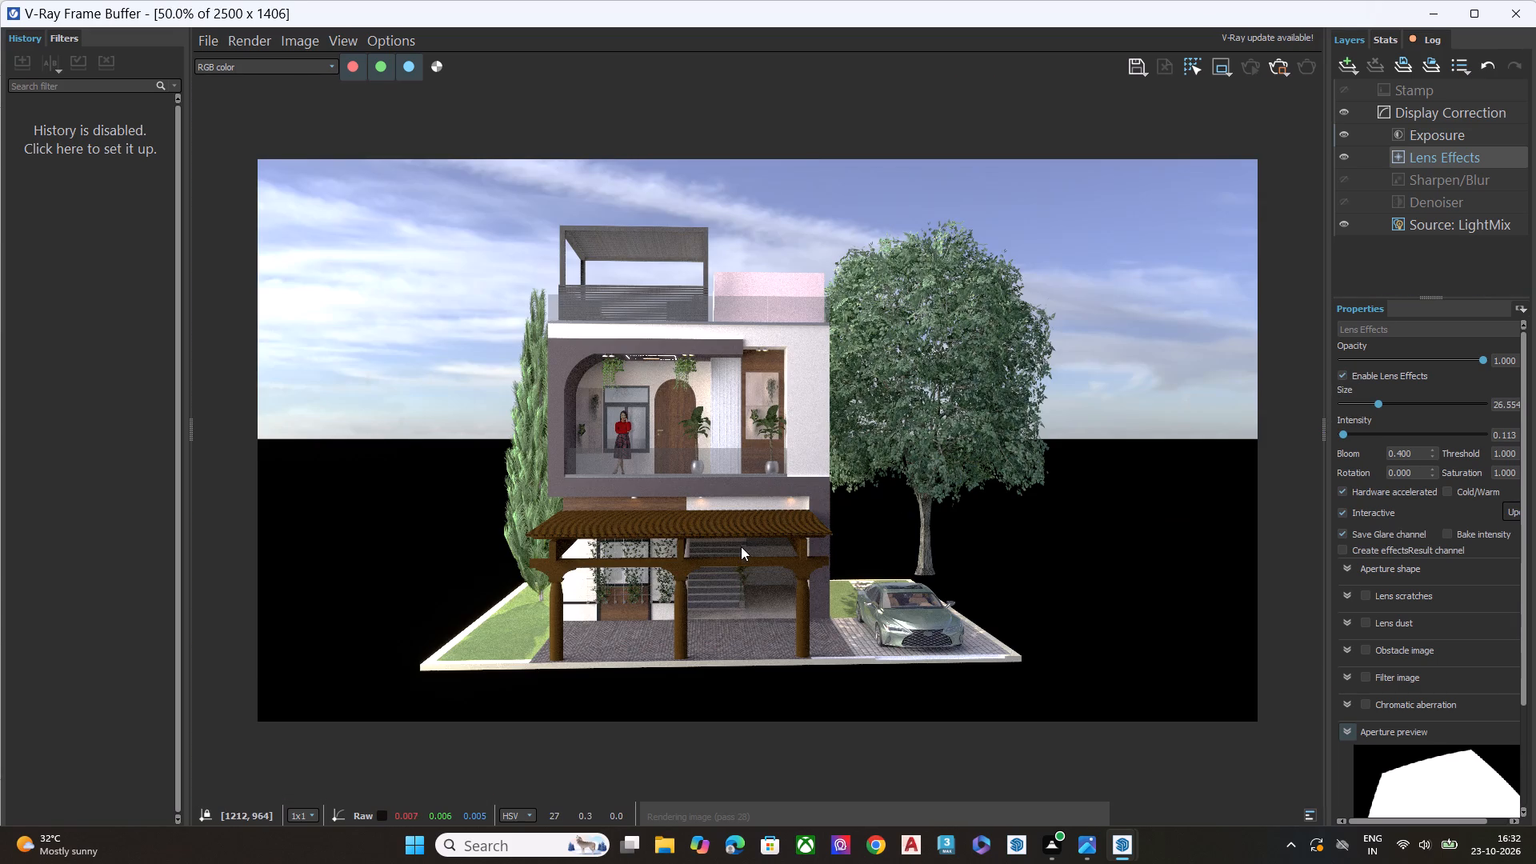
# Stop the render and close the frame buffer.
pyautogui.click(1279, 71)
pyautogui.click(1509, 20)
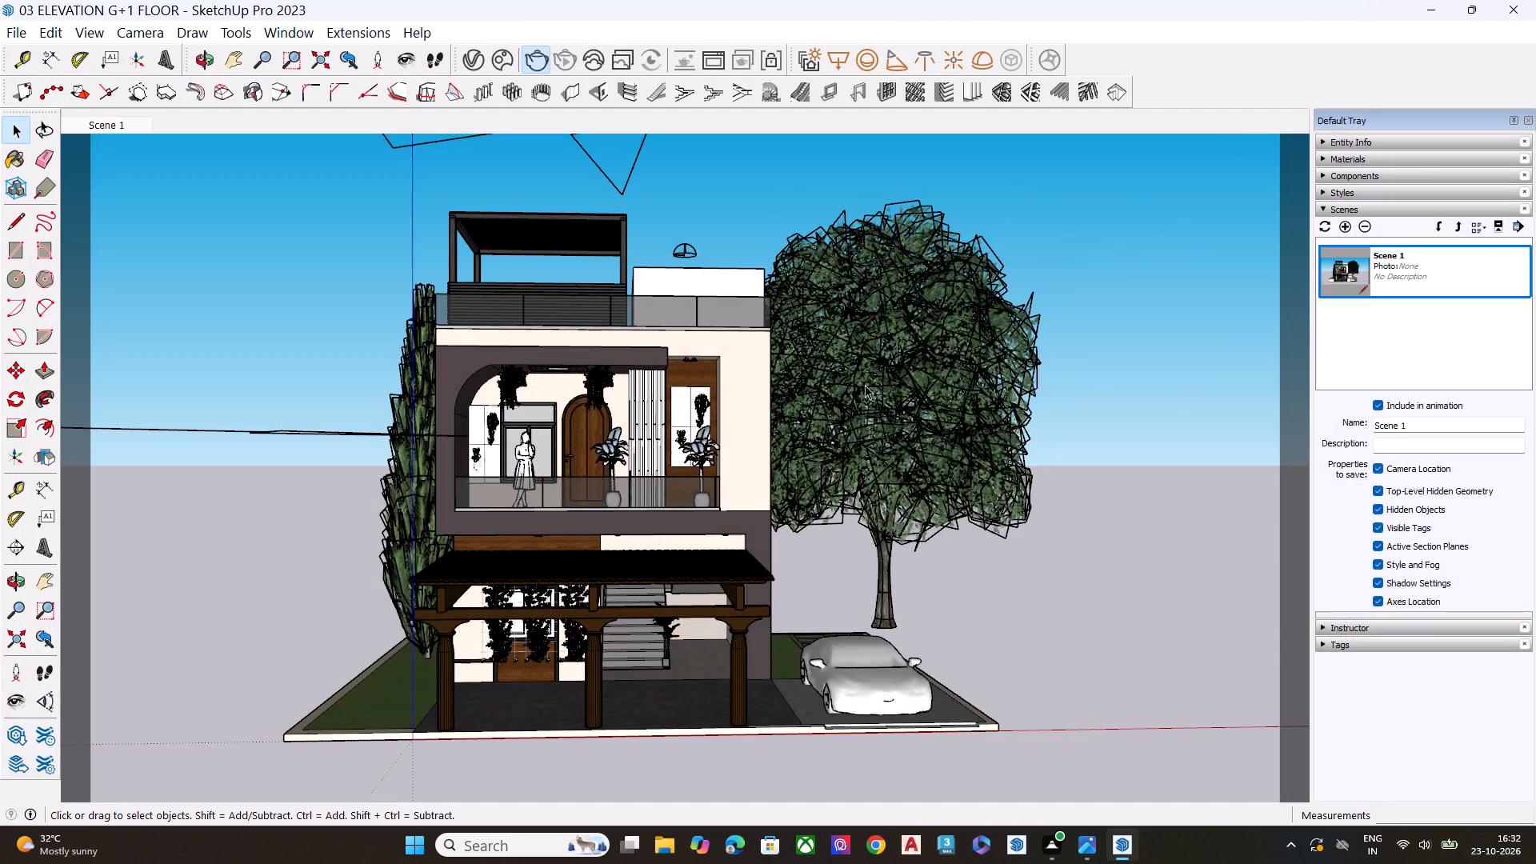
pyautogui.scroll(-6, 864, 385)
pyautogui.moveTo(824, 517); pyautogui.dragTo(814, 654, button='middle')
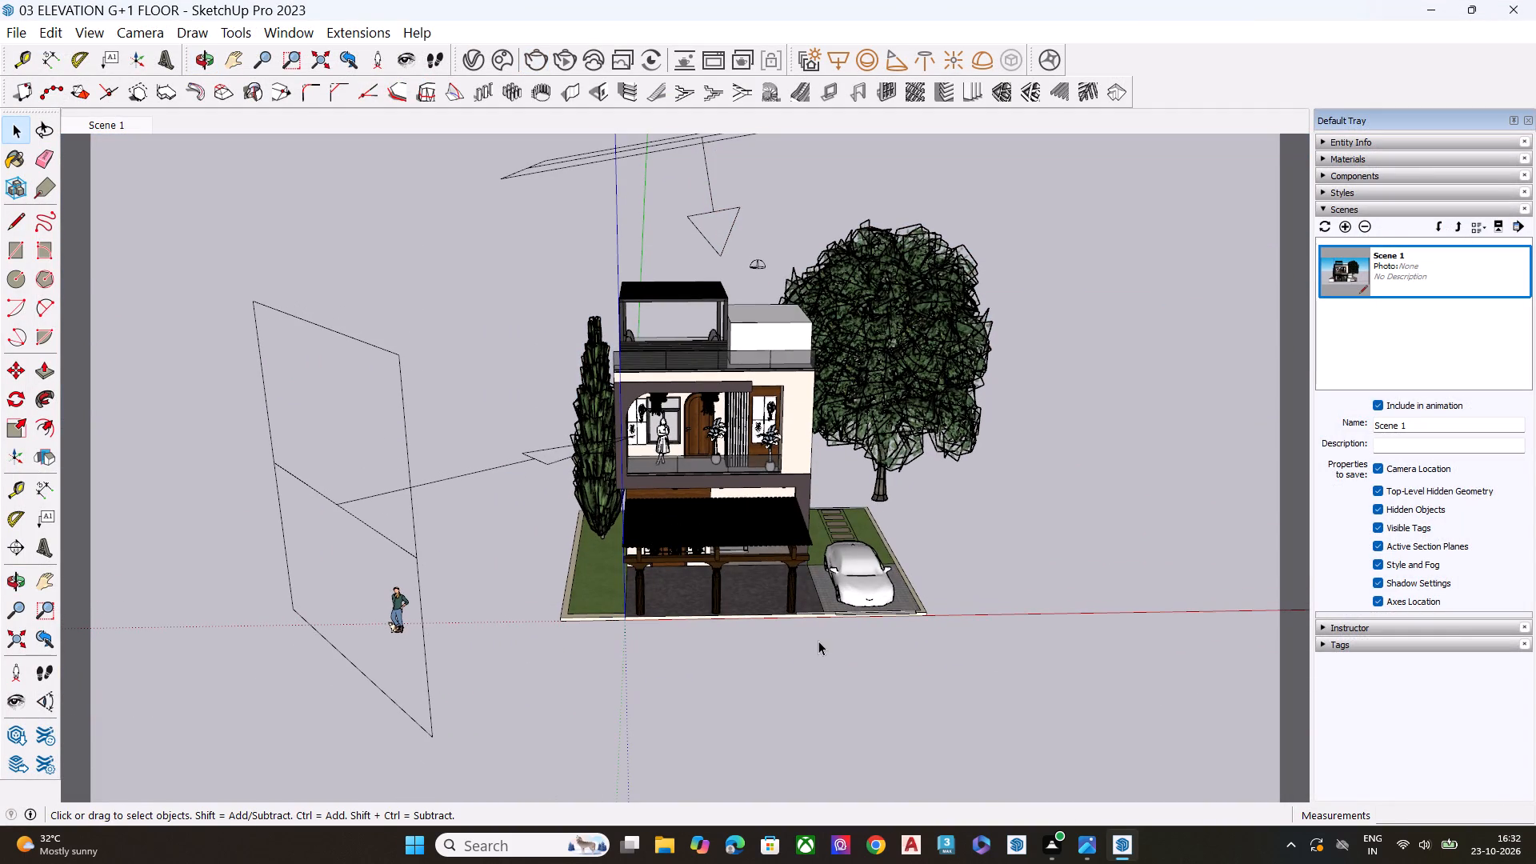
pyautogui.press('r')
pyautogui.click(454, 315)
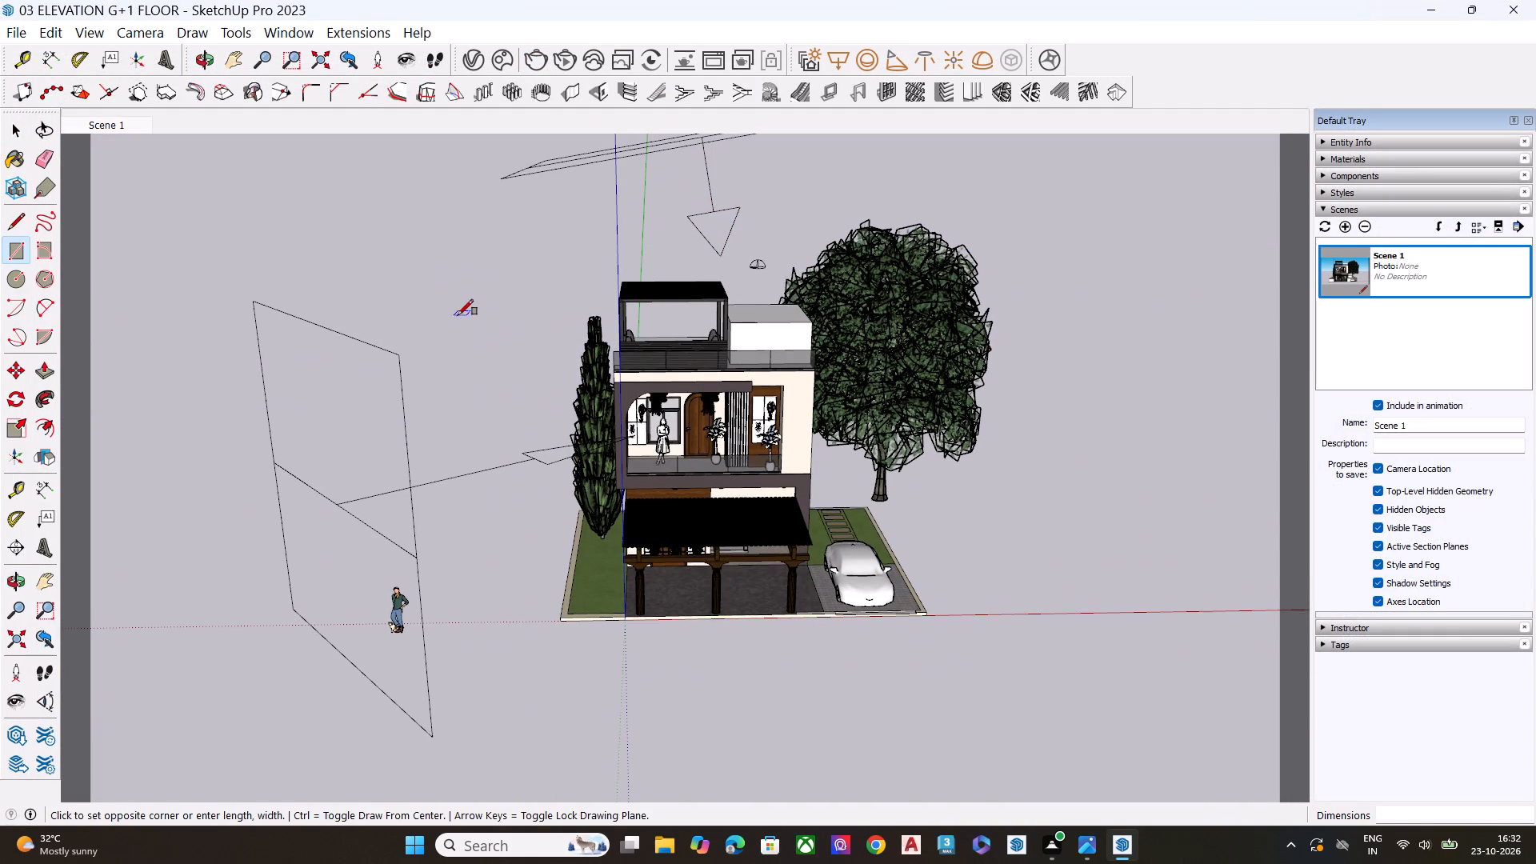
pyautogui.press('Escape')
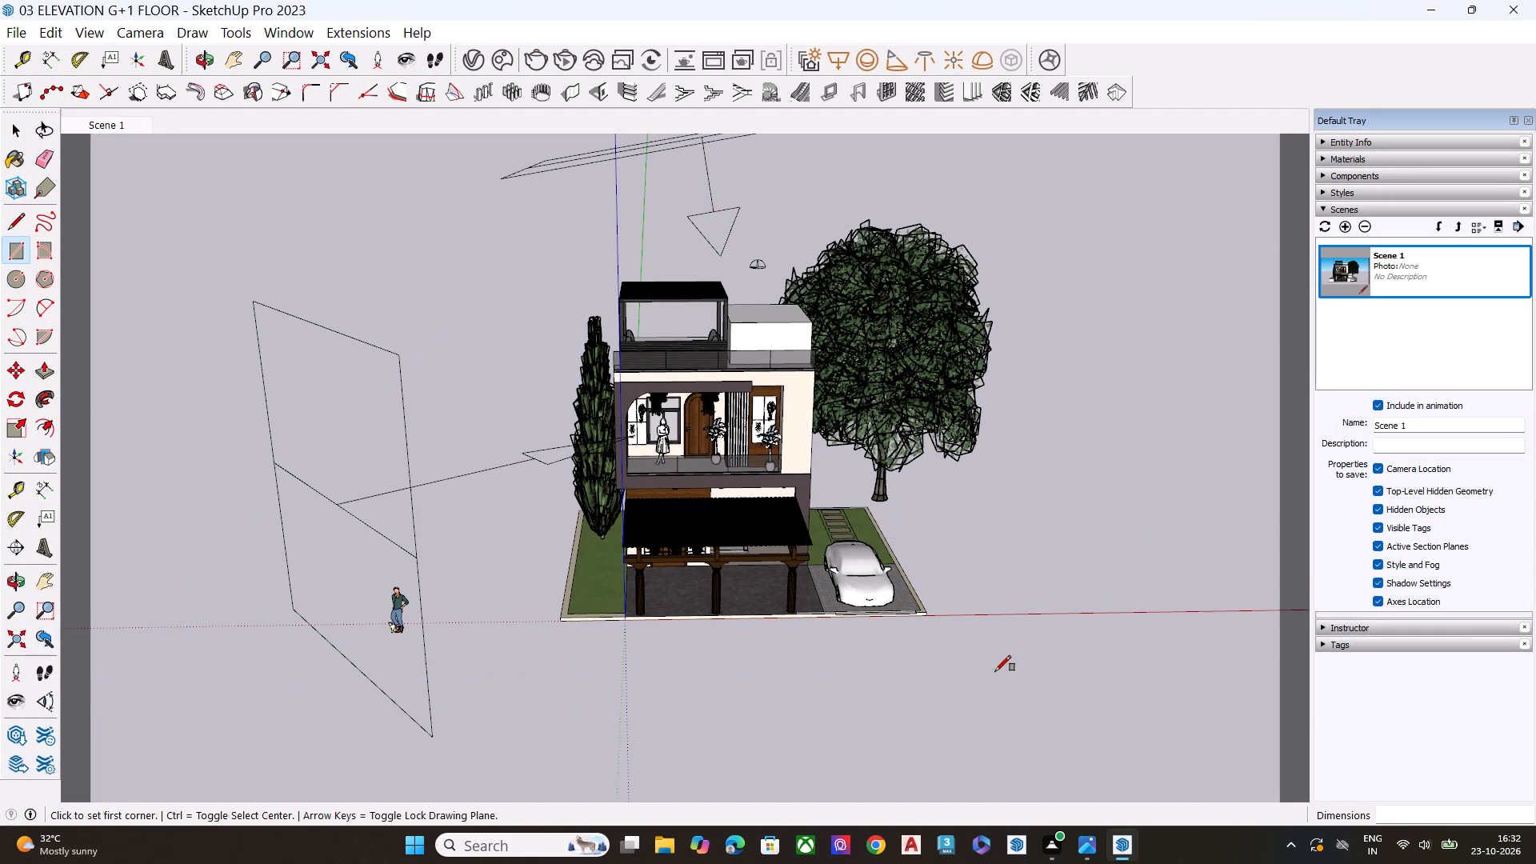
# Examine the underside of the plot's base and the faces that make it up.
pyautogui.moveTo(946, 633); pyautogui.dragTo(703, 413, button='middle')
pyautogui.scroll(2, 605, 598)
pyautogui.moveTo(608, 596); pyautogui.dragTo(713, 482, button='middle')
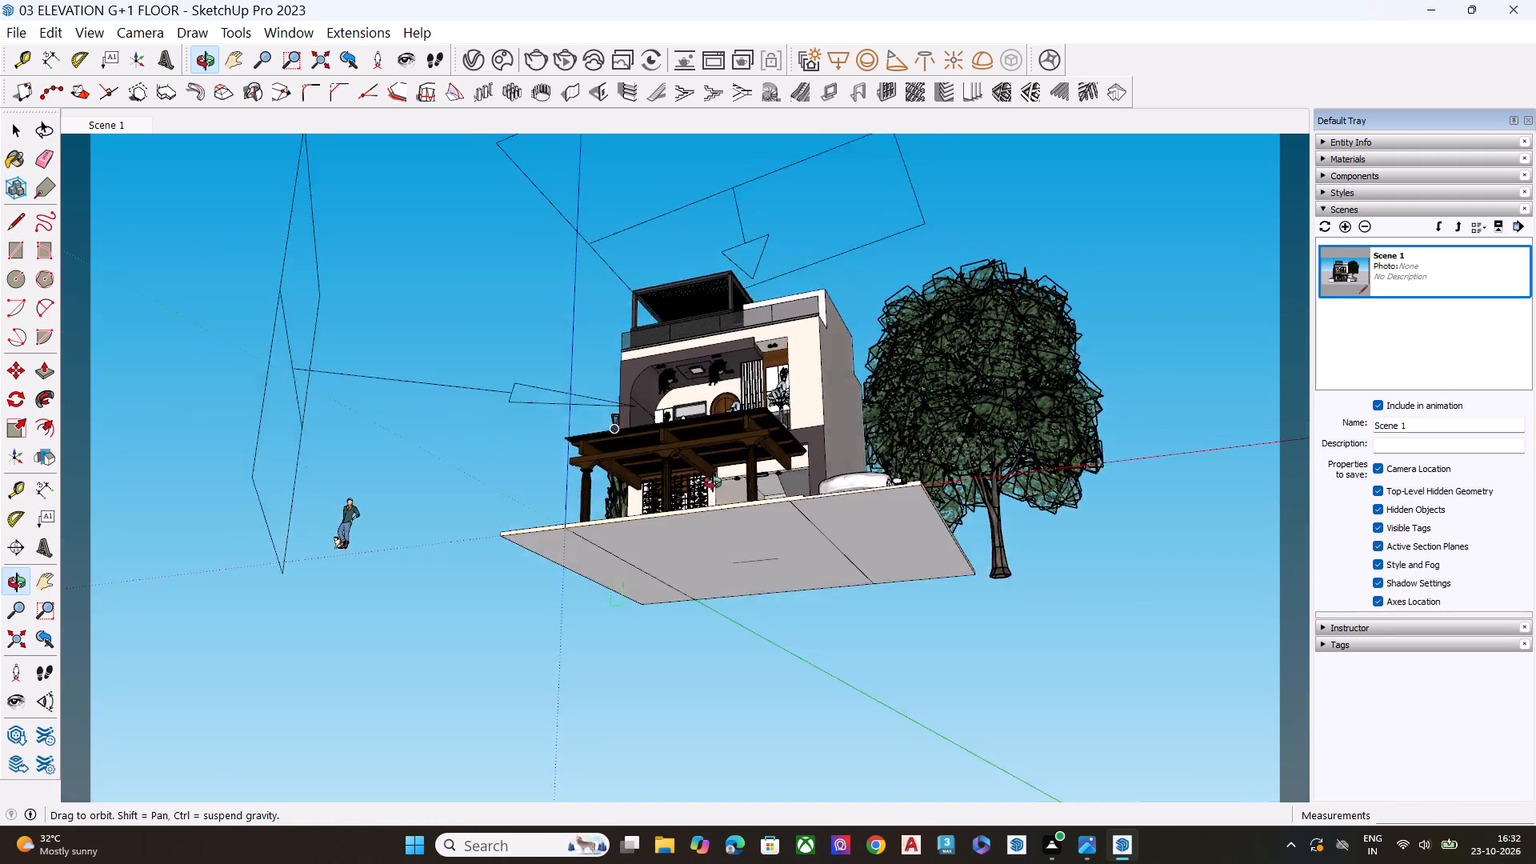
pyautogui.moveTo(713, 482); pyautogui.dragTo(806, 440, button='middle')
pyautogui.scroll(2, 757, 560)
pyautogui.press('space')
pyautogui.scroll(-9, 772, 565)
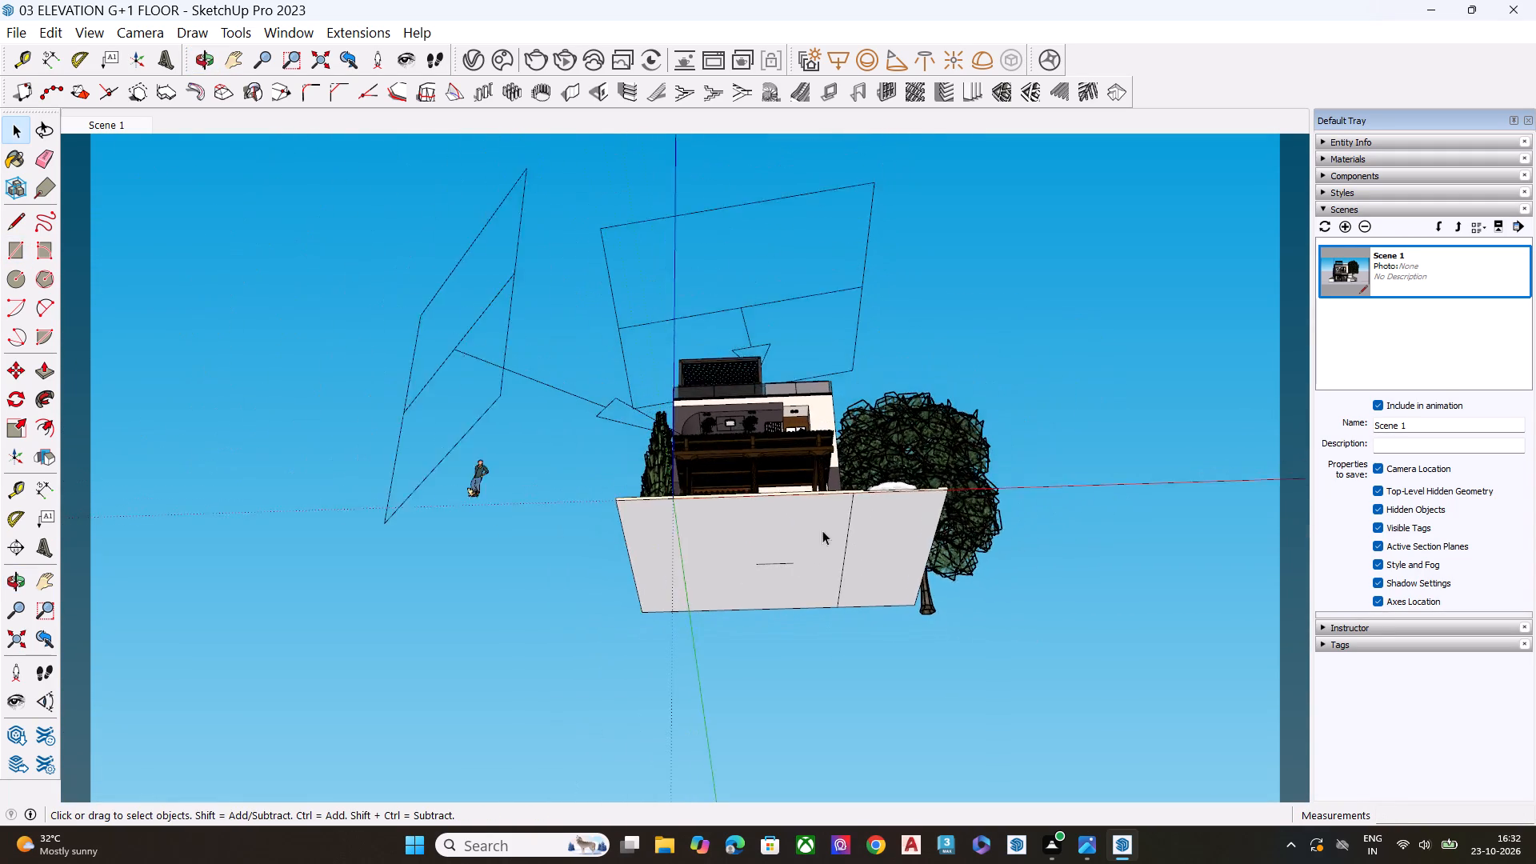
pyautogui.moveTo(822, 475); pyautogui.dragTo(905, 526, button='middle')
pyautogui.scroll(3, 876, 550)
pyautogui.scroll(-1, 831, 563)
pyautogui.scroll(3, 828, 564)
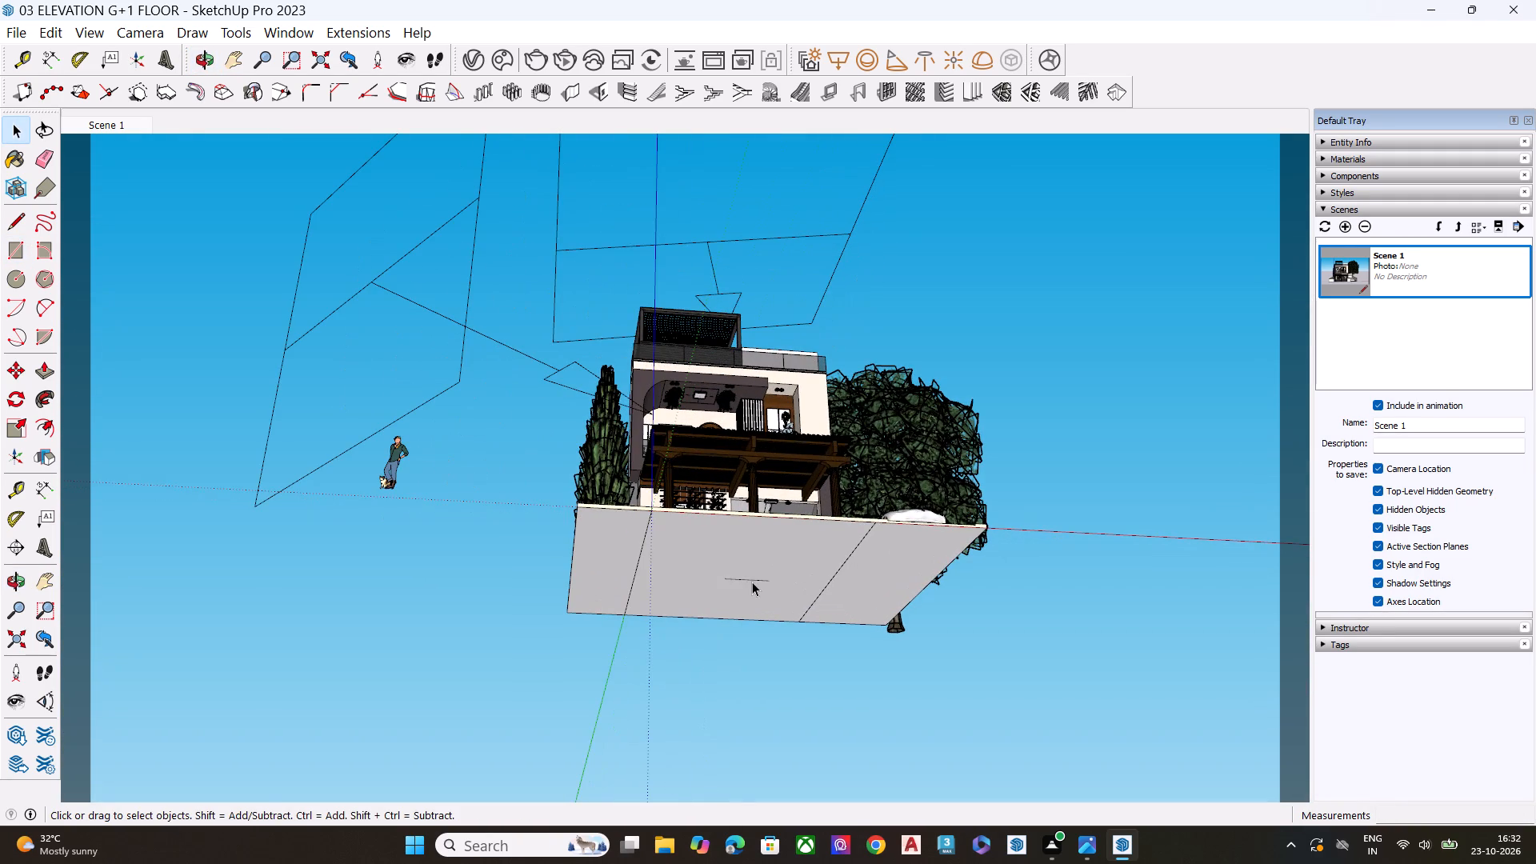
pyautogui.click(752, 582)
pyautogui.click(756, 581)
pyautogui.click(761, 578)
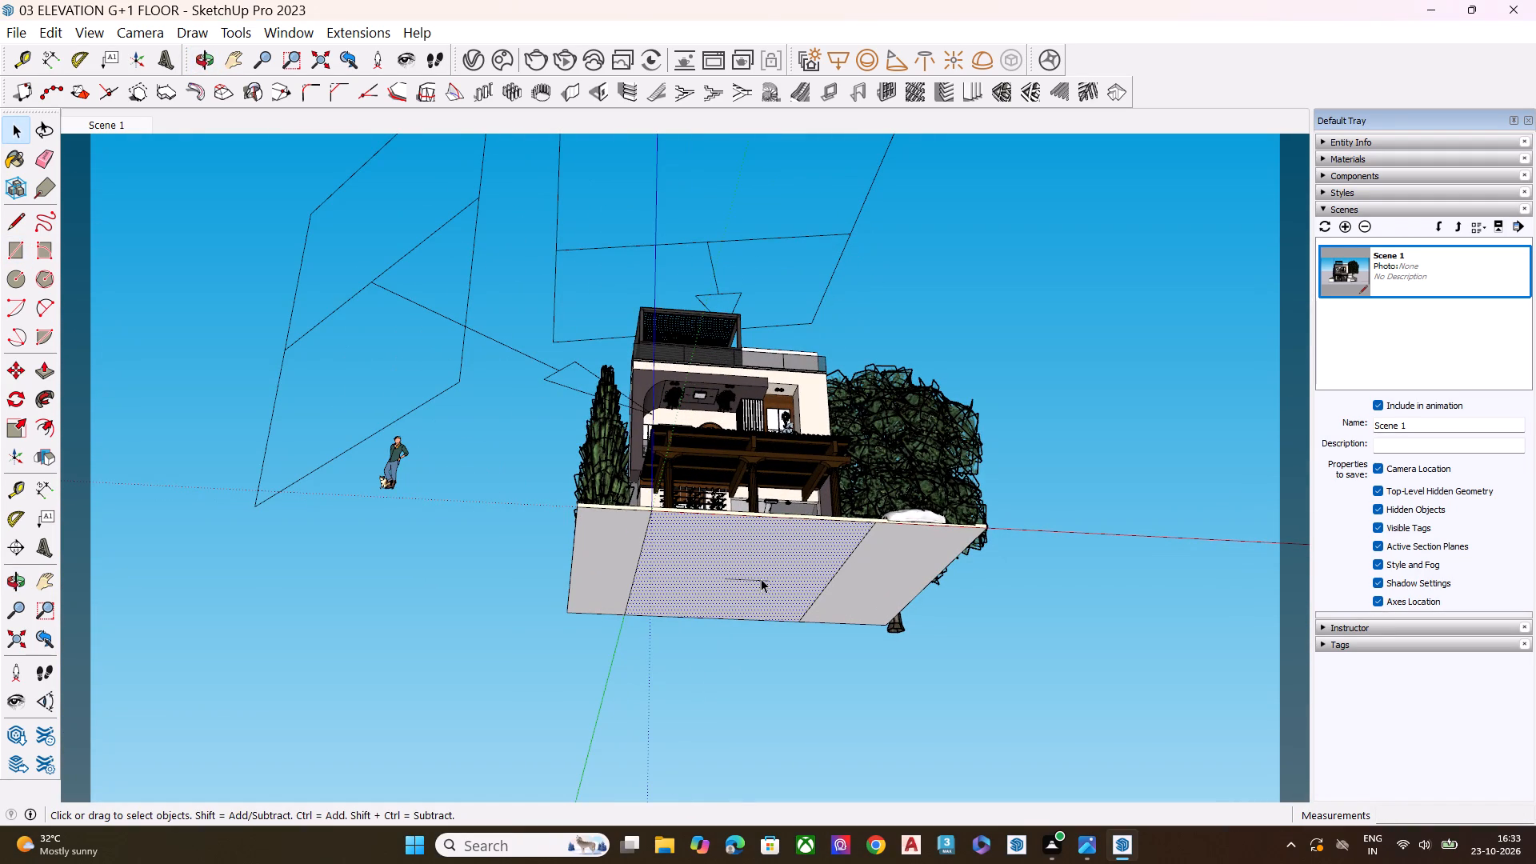
pyautogui.click(761, 582)
pyautogui.click(762, 581)
pyautogui.click(1050, 504)
# Draw a horizontal rectangle about 54' by 43', large enough to extend around the house plot.
pyautogui.moveTo(943, 503); pyautogui.dragTo(913, 692, button='middle')
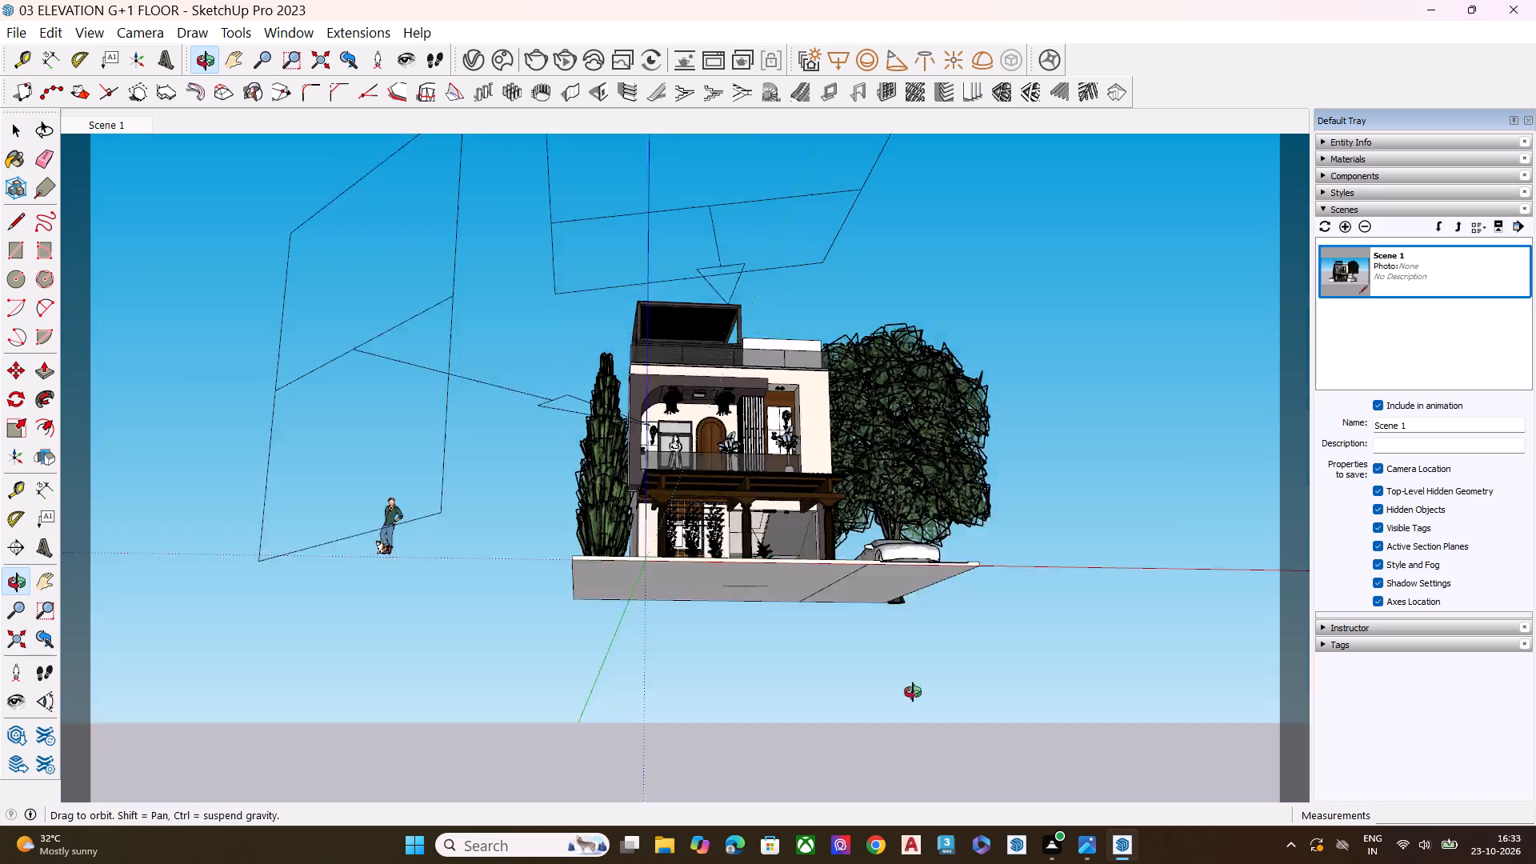
pyautogui.moveTo(913, 692); pyautogui.dragTo(892, 812, button='middle')
pyautogui.moveTo(886, 477); pyautogui.dragTo(862, 688, button='middle')
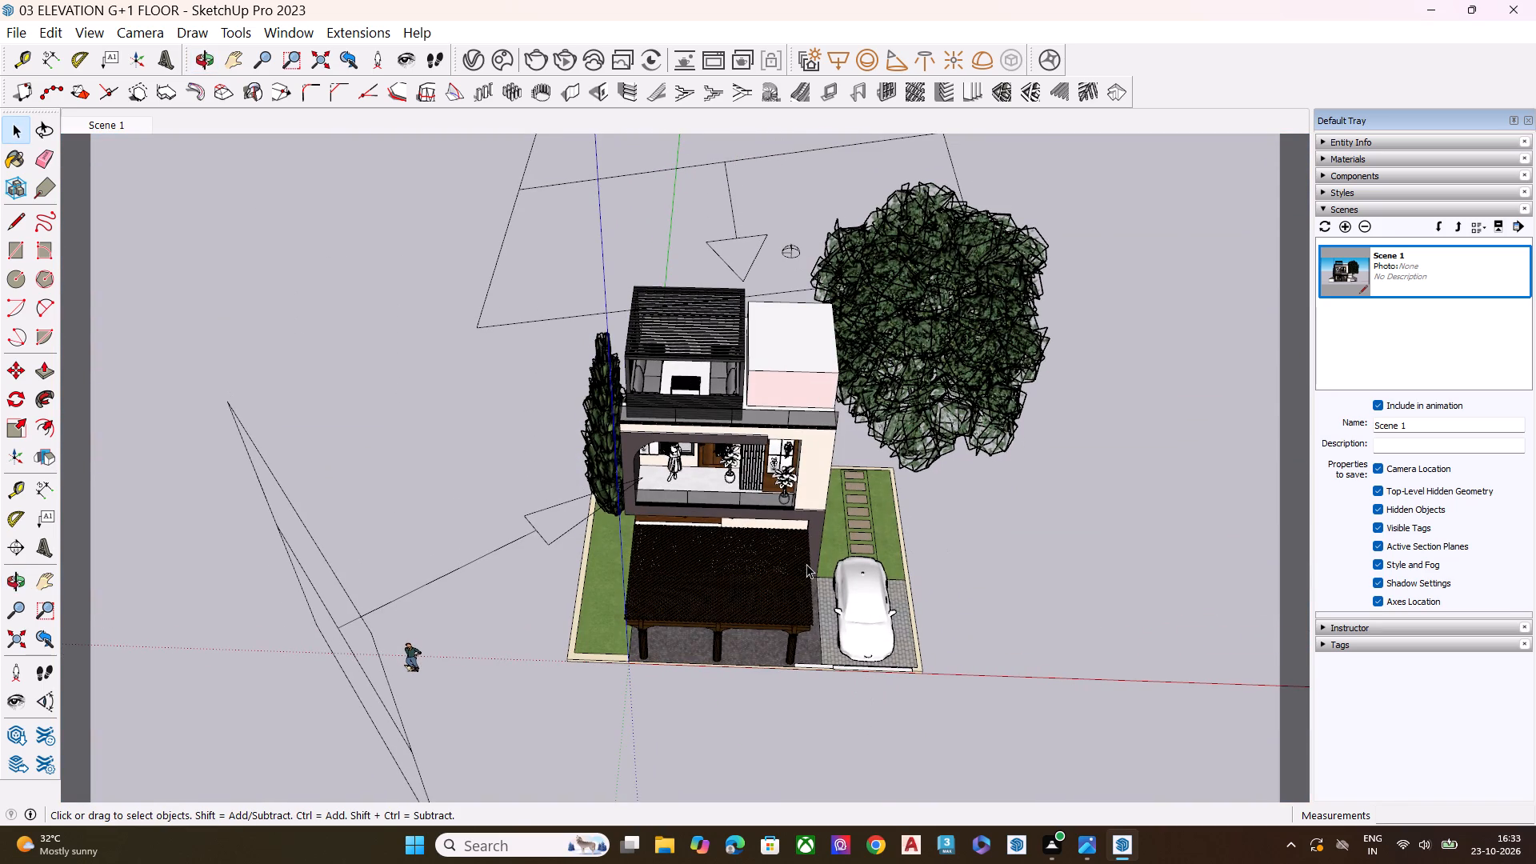
pyautogui.press('r')
pyautogui.click(510, 415)
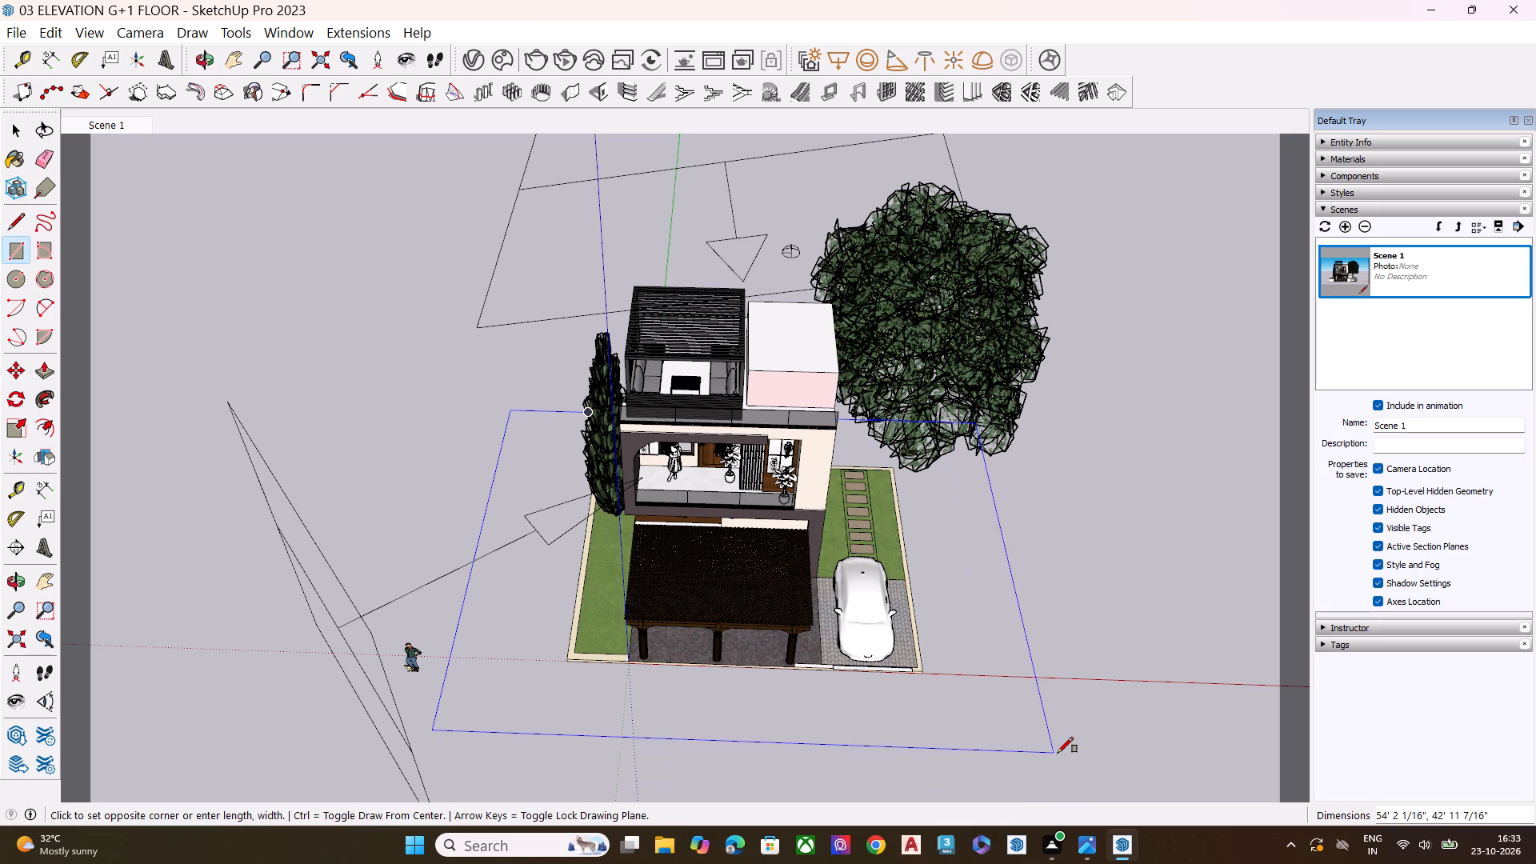
pyautogui.click(1077, 760)
pyautogui.press('space')
# Move the new rectangle face with its edges straight down about 19' 5" to the level of the plot's base.
pyautogui.scroll(1, 942, 616)
pyautogui.moveTo(942, 616); pyautogui.dragTo(926, 506, button='middle')
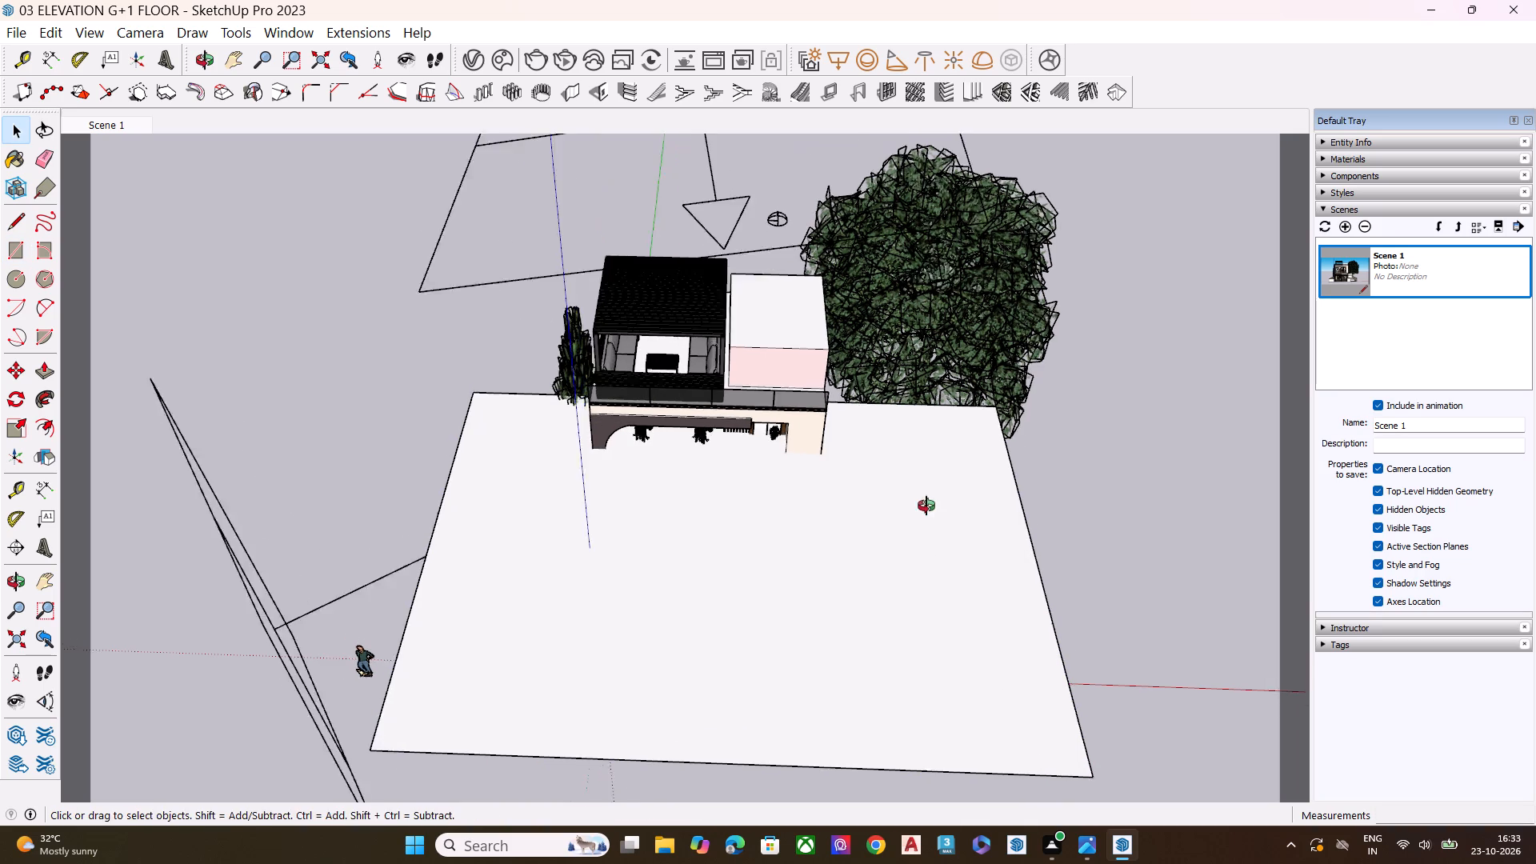
pyautogui.moveTo(926, 506); pyautogui.dragTo(909, 343, button='middle')
pyautogui.press('space')
pyautogui.click(974, 466)
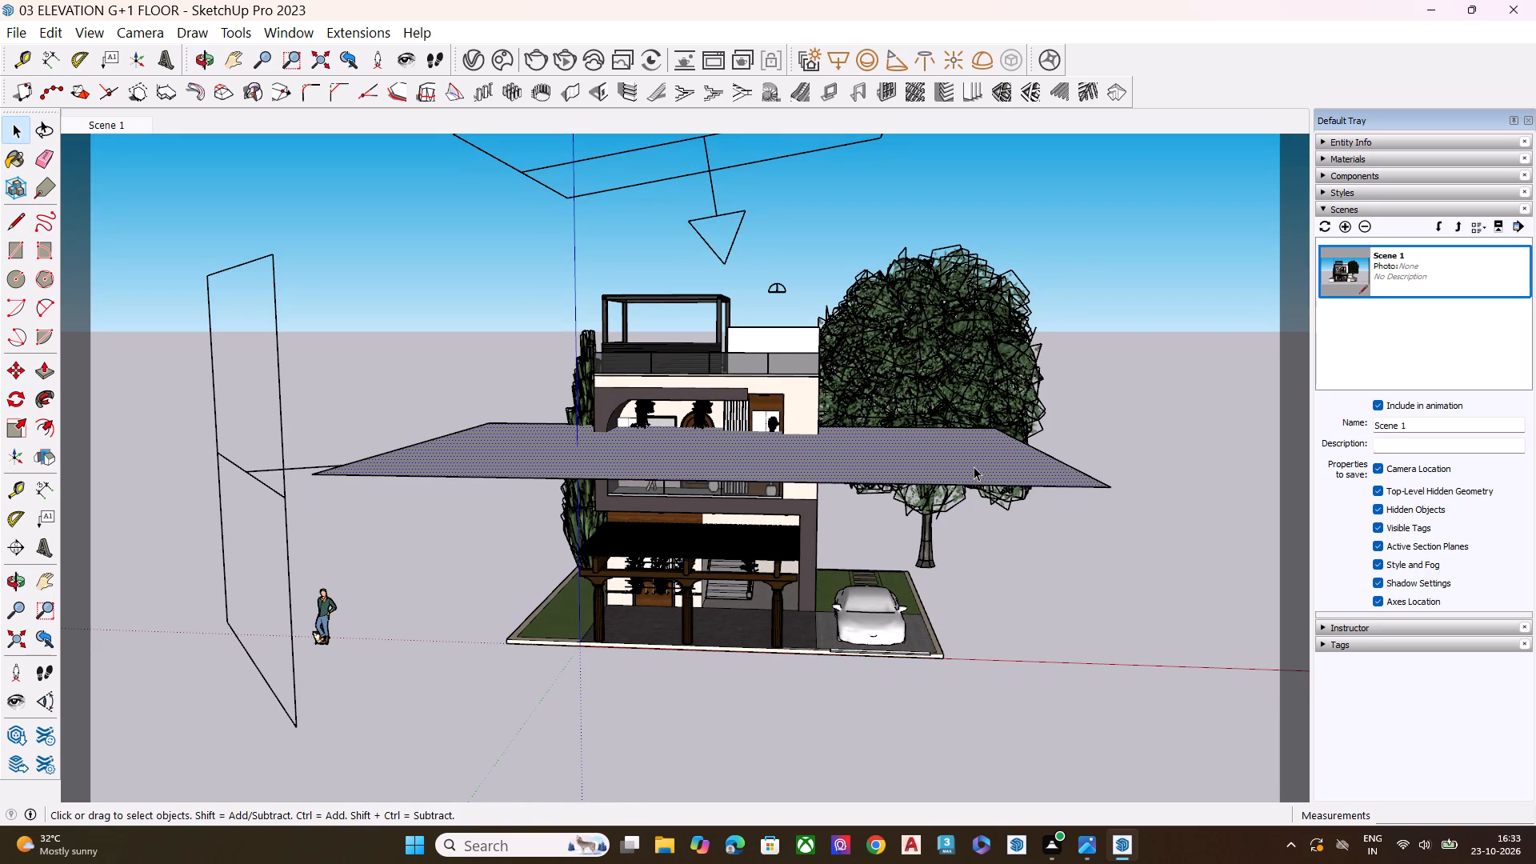
pyautogui.press('p')
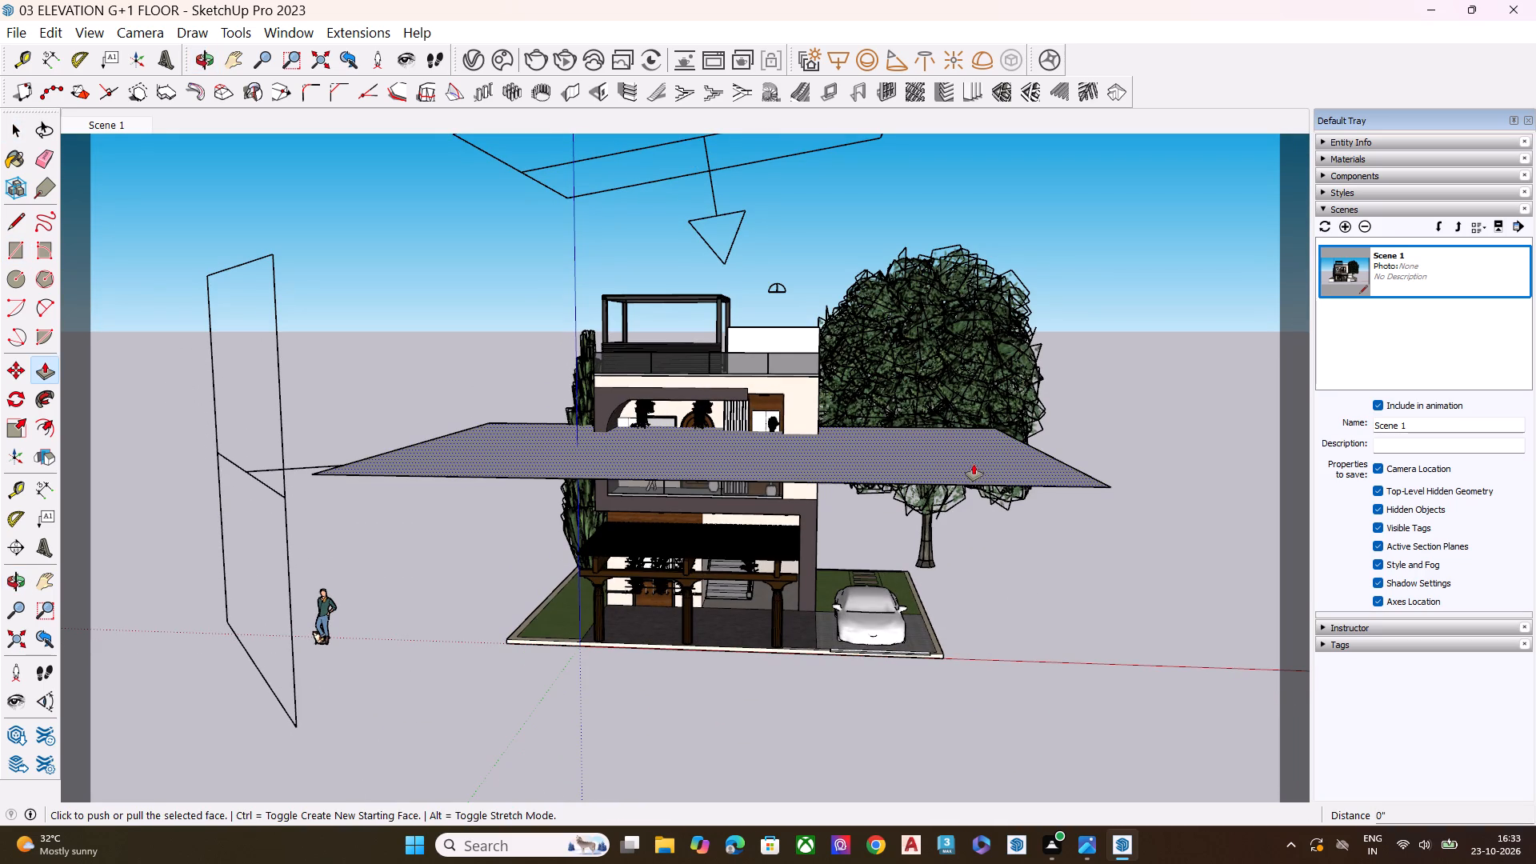
pyautogui.press('space')
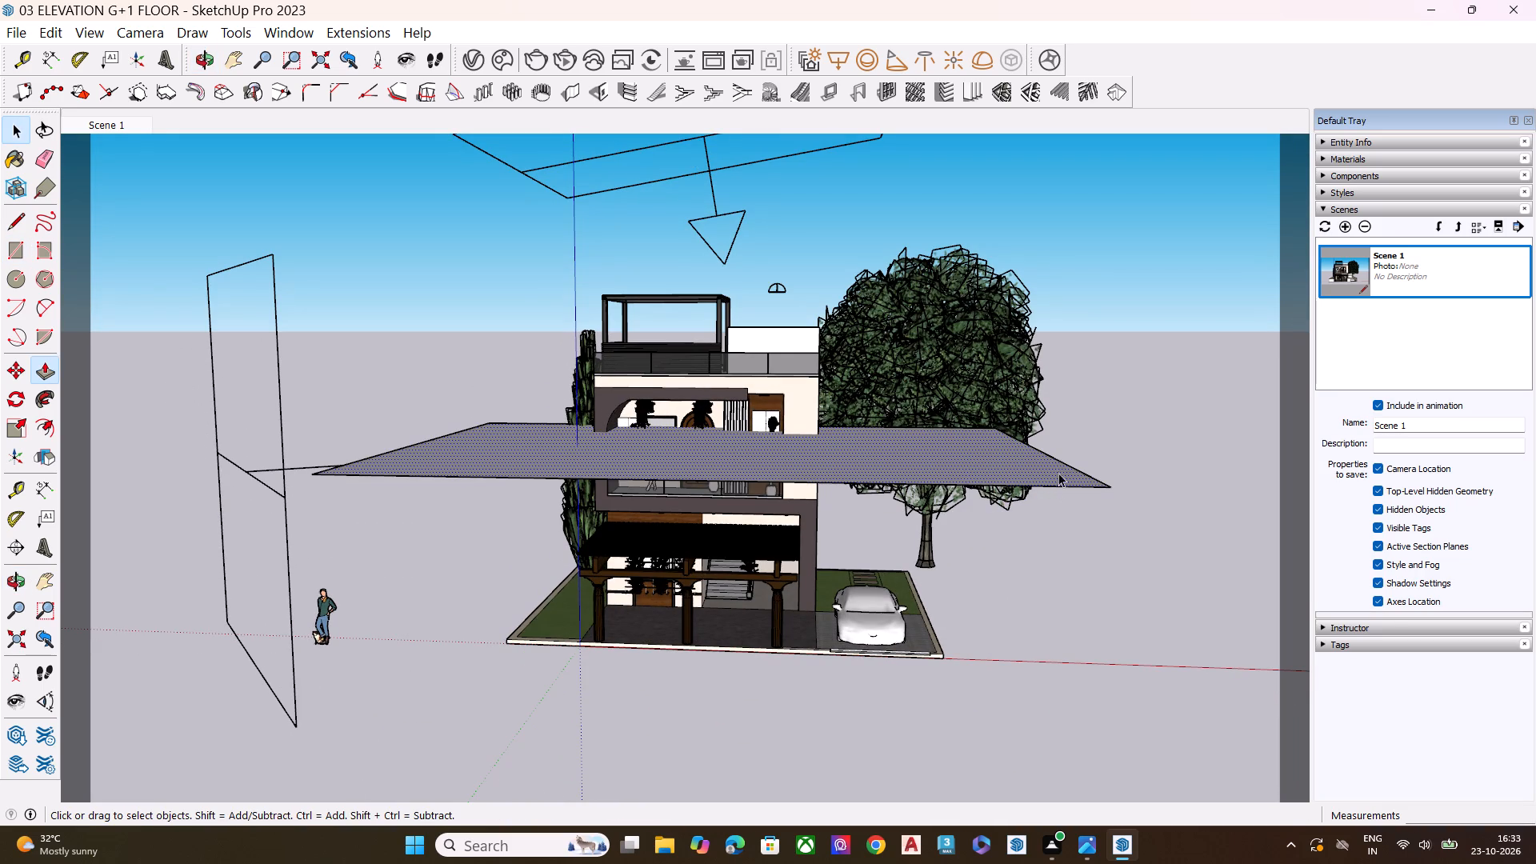
pyautogui.doubleClick(1058, 470)
pyautogui.press('m')
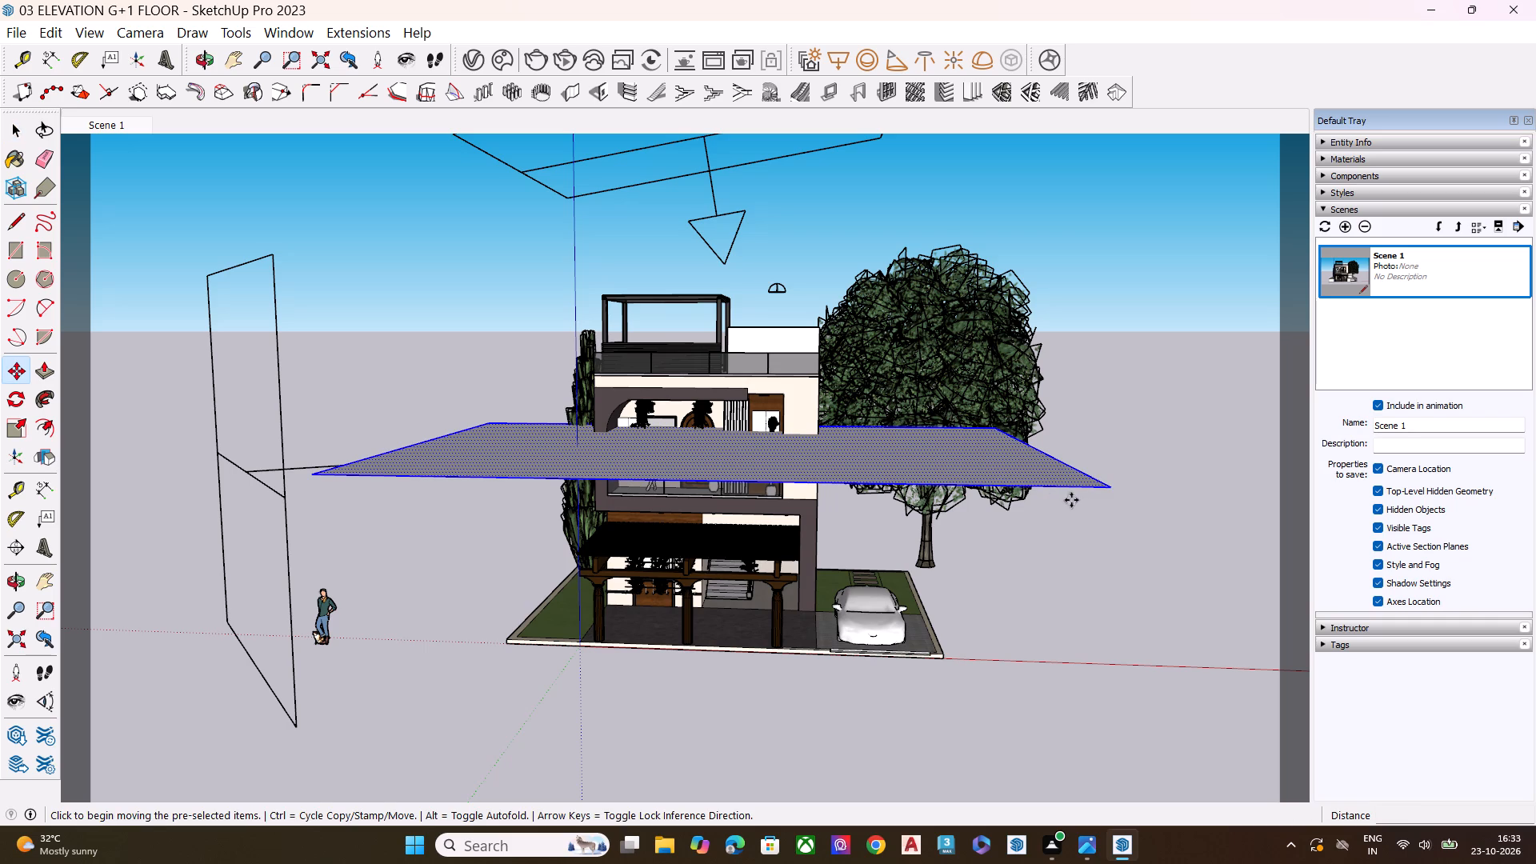
pyautogui.click(1110, 486)
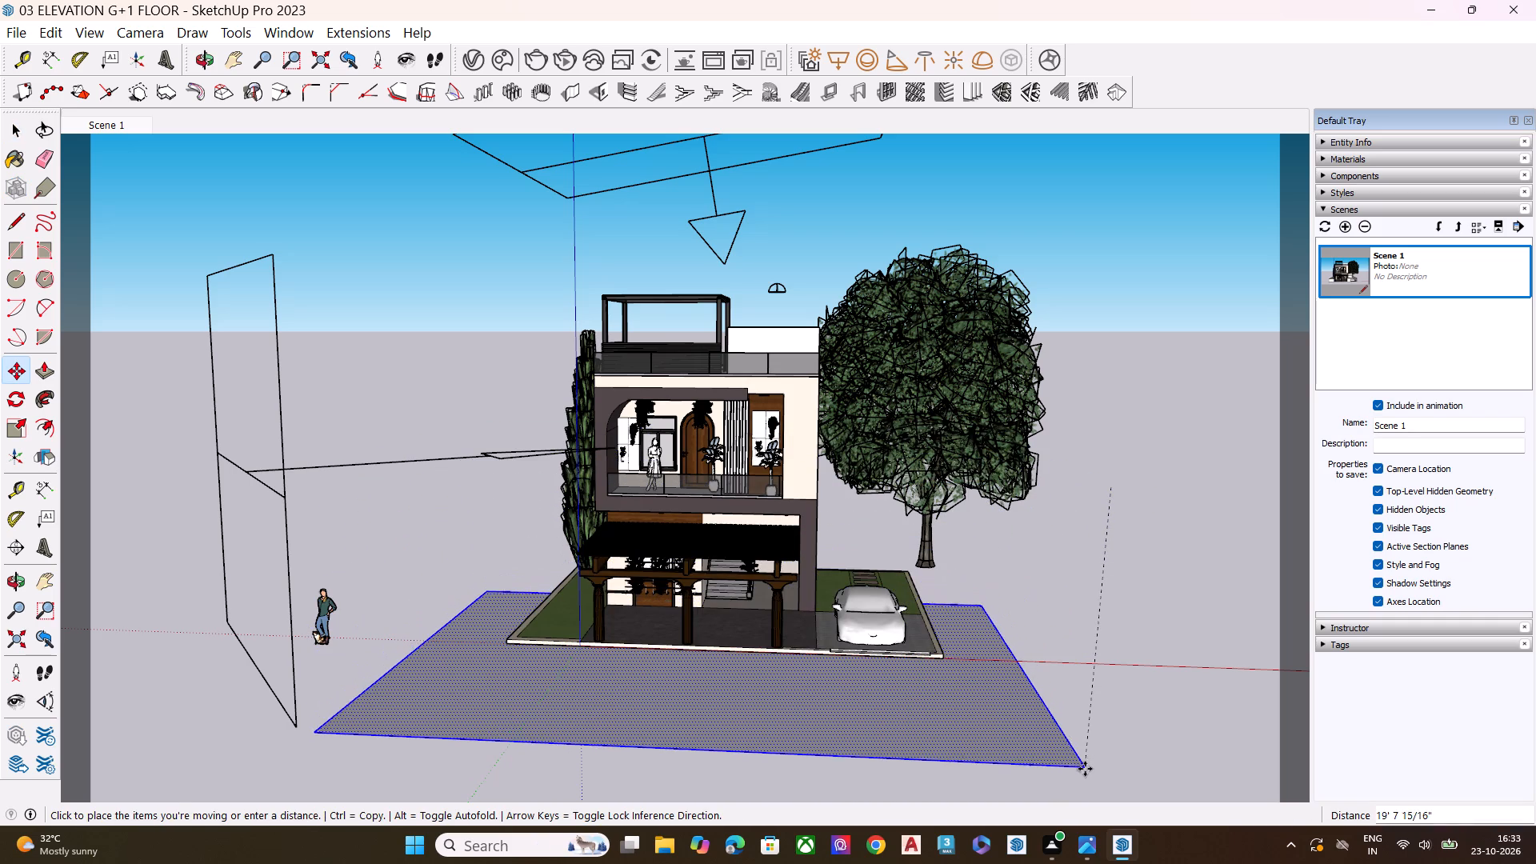
pyautogui.click(1087, 763)
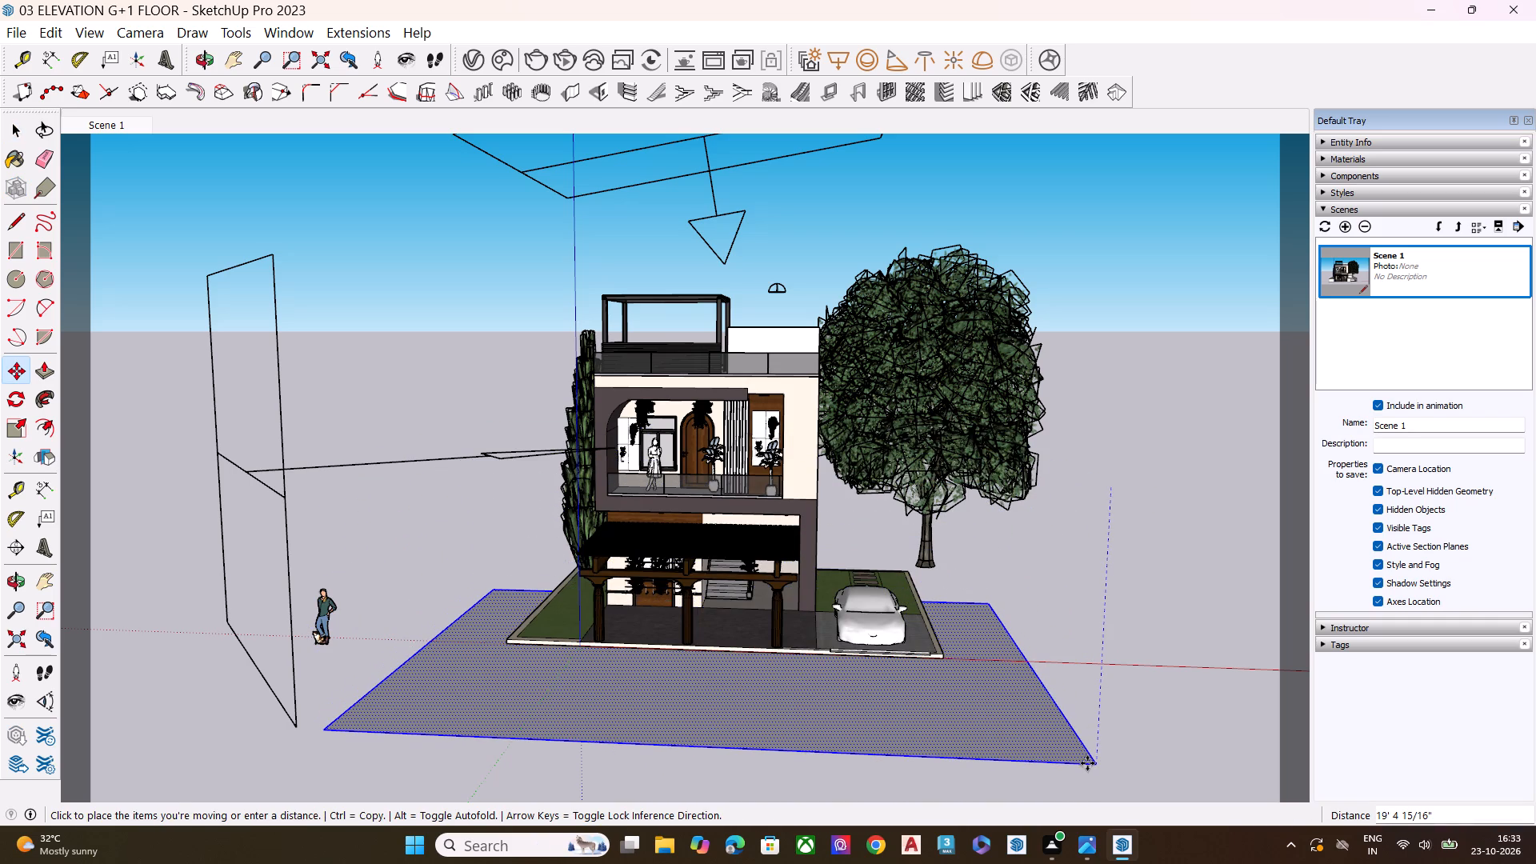
# Shift the lowered ground plane by about 6" from its corner beside the house's side wall.
pyautogui.moveTo(1043, 558); pyautogui.dragTo(548, 560, button='middle')
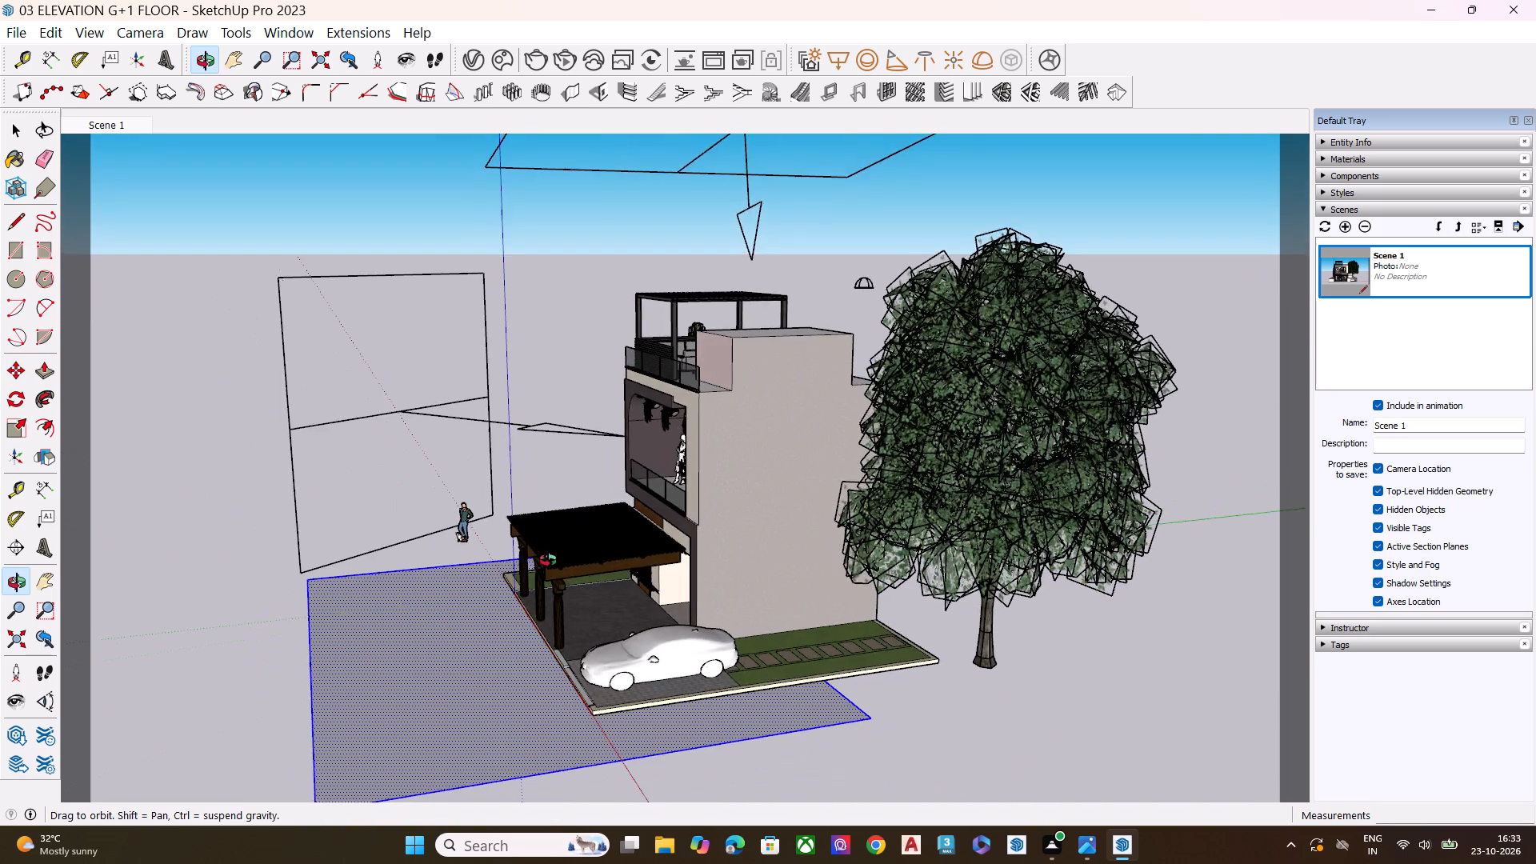
pyautogui.moveTo(548, 560); pyautogui.dragTo(543, 552, button='middle')
pyautogui.scroll(3, 532, 579)
pyautogui.scroll(1, 767, 721)
pyautogui.moveTo(766, 719); pyautogui.dragTo(738, 679, button='middle')
pyautogui.scroll(1, 854, 720)
pyautogui.press('m')
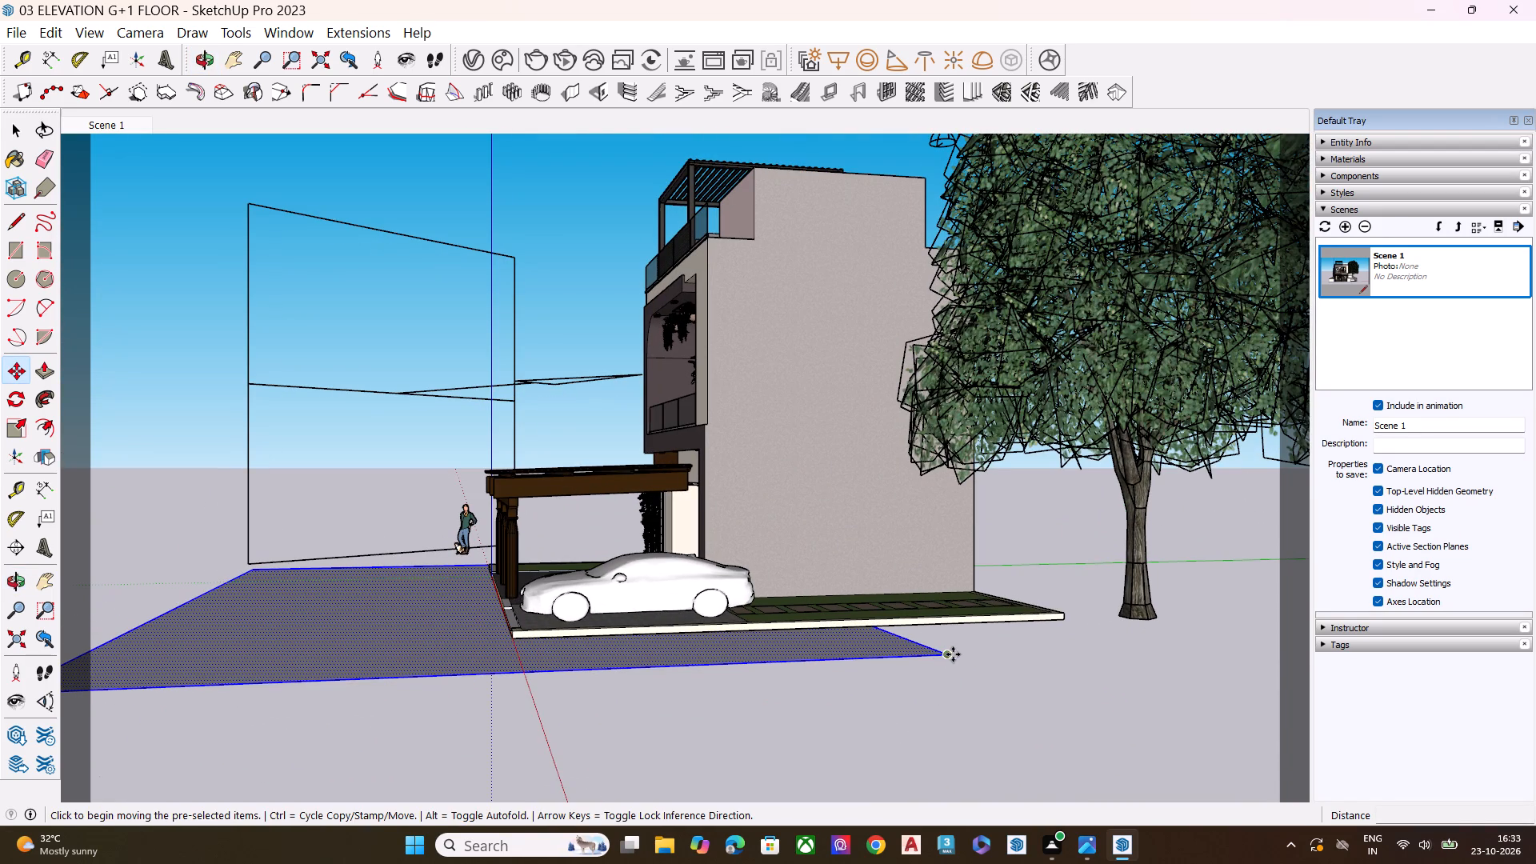
pyautogui.click(950, 655)
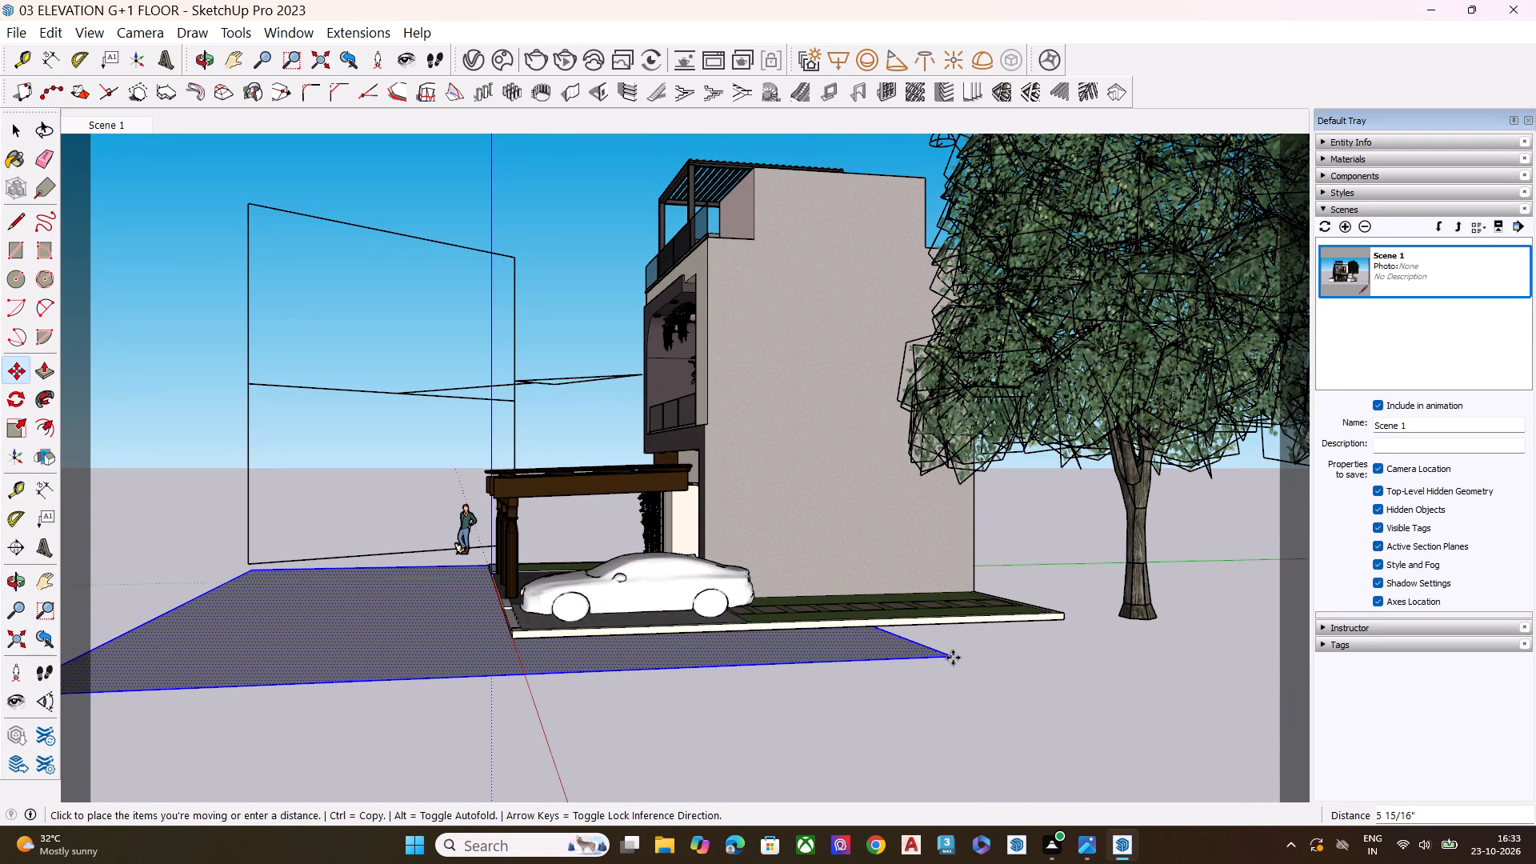
pyautogui.click(953, 658)
pyautogui.press('space')
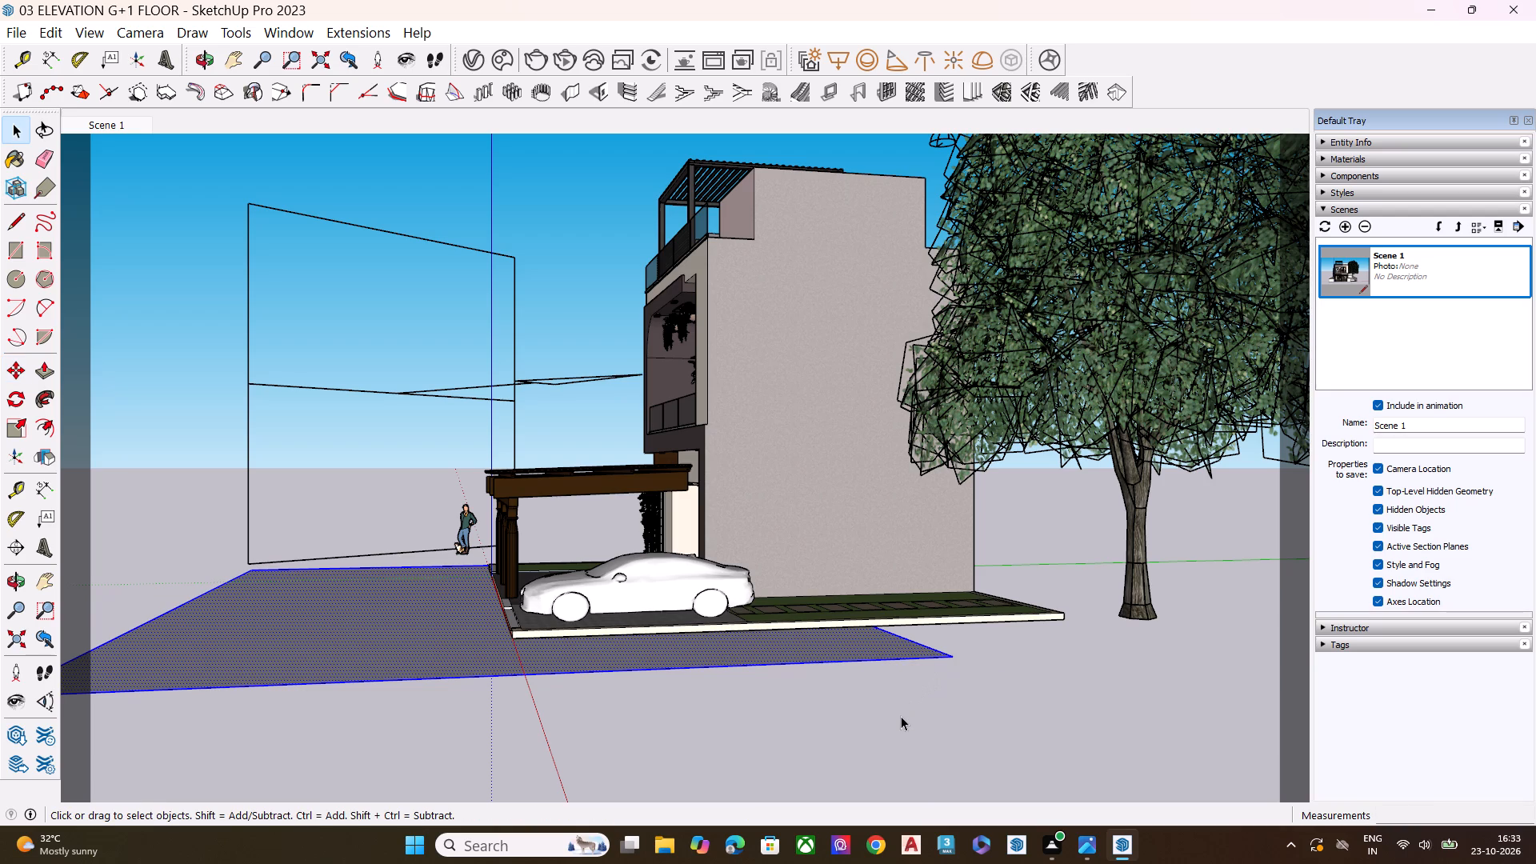
# Scale the ground plane along the green axis by about 1.66 so it extends behind the house.
pyautogui.moveTo(899, 716); pyautogui.dragTo(853, 630, button='middle')
pyautogui.press('s')
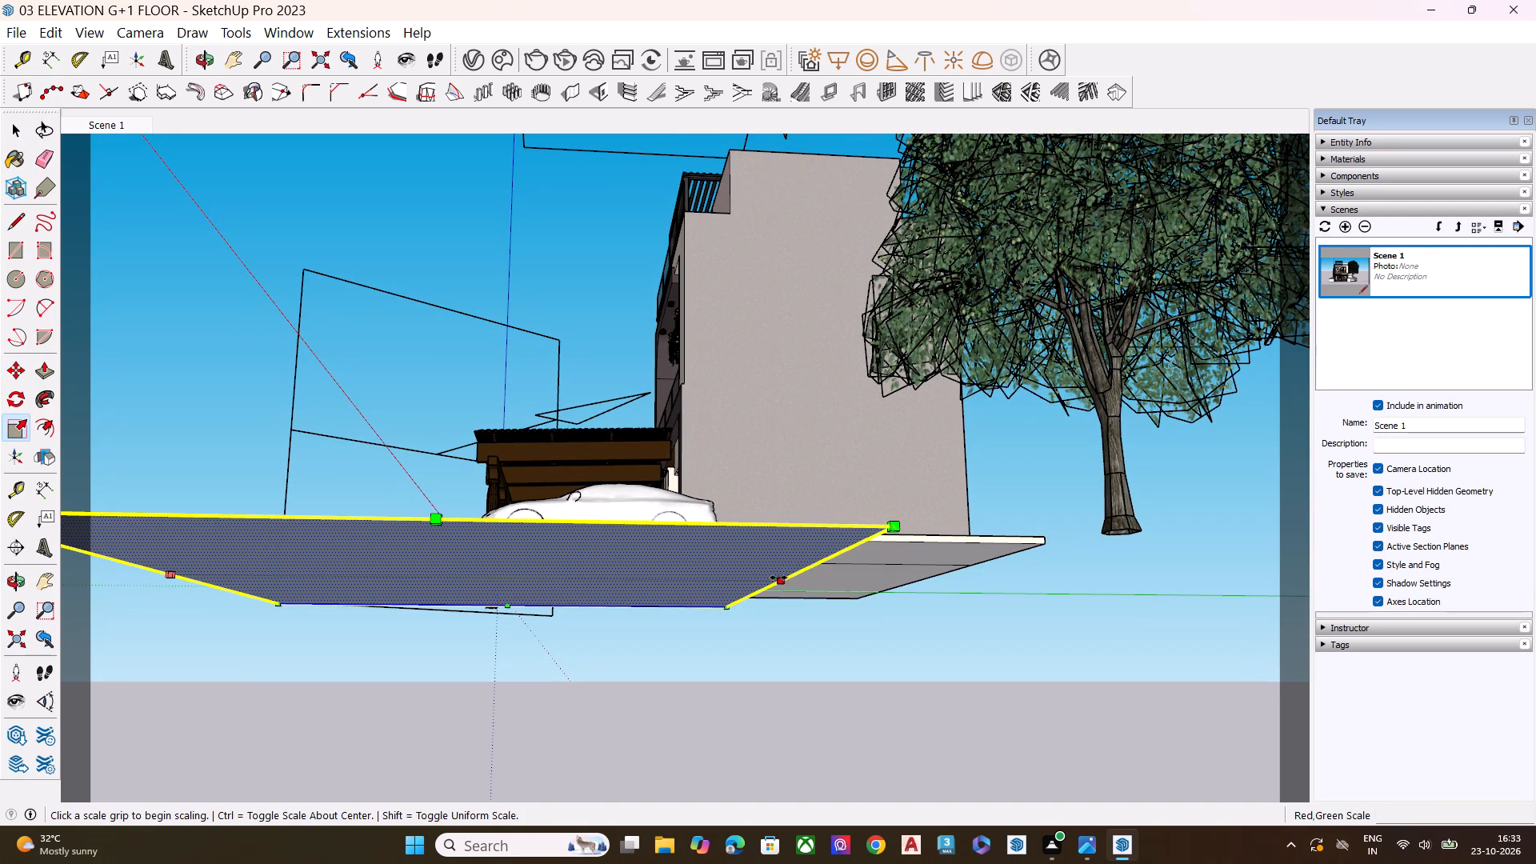
pyautogui.click(783, 584)
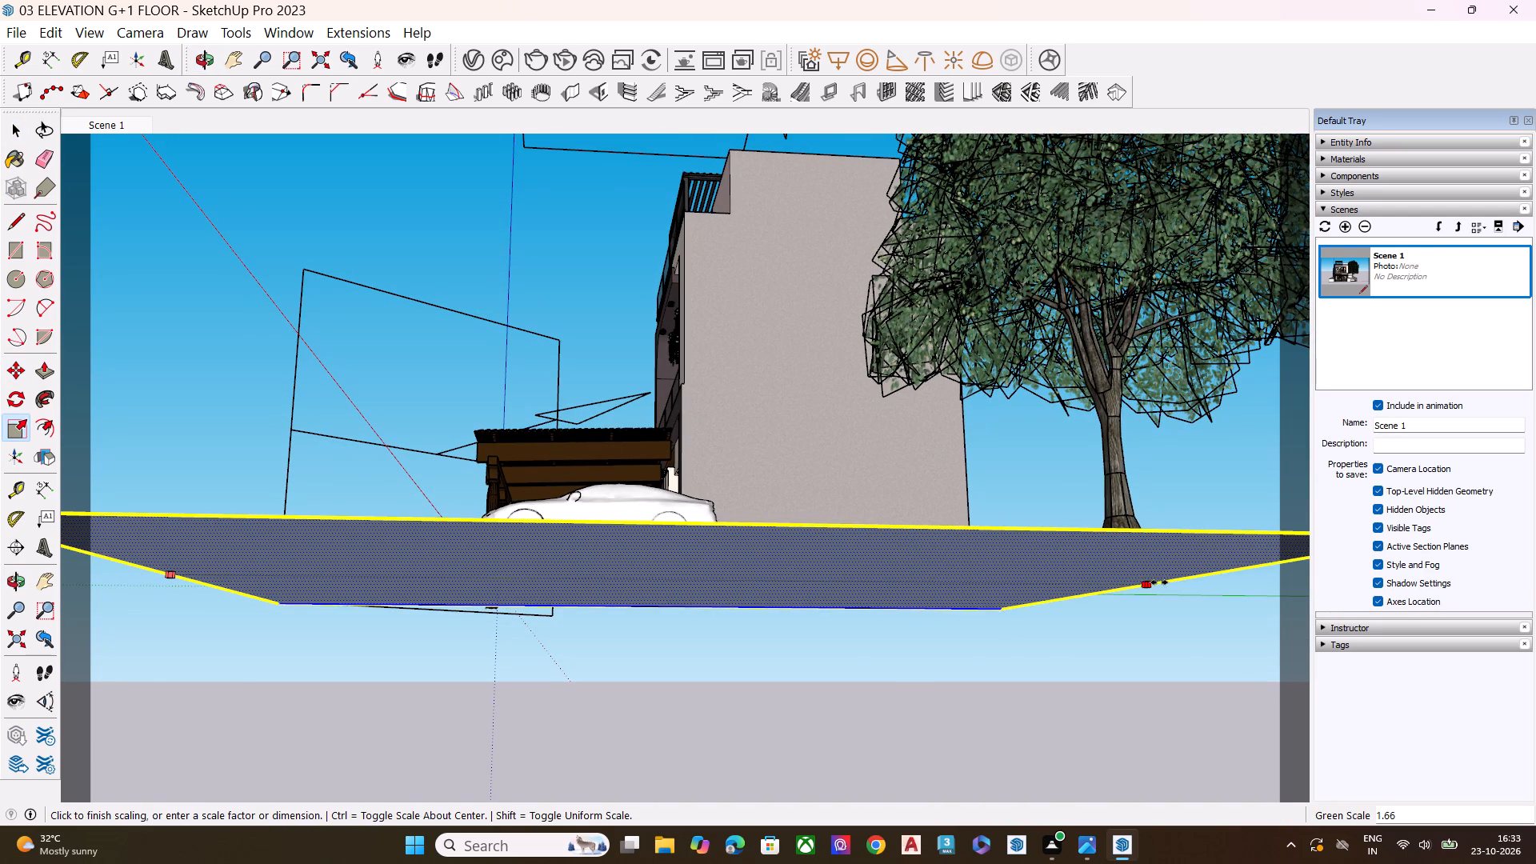
pyautogui.click(1159, 582)
pyautogui.press('space')
pyautogui.click(898, 698)
# Examine from several angles how far the ground plane extends around the house, car and trees.
pyautogui.moveTo(750, 506); pyautogui.dragTo(830, 643, button='middle')
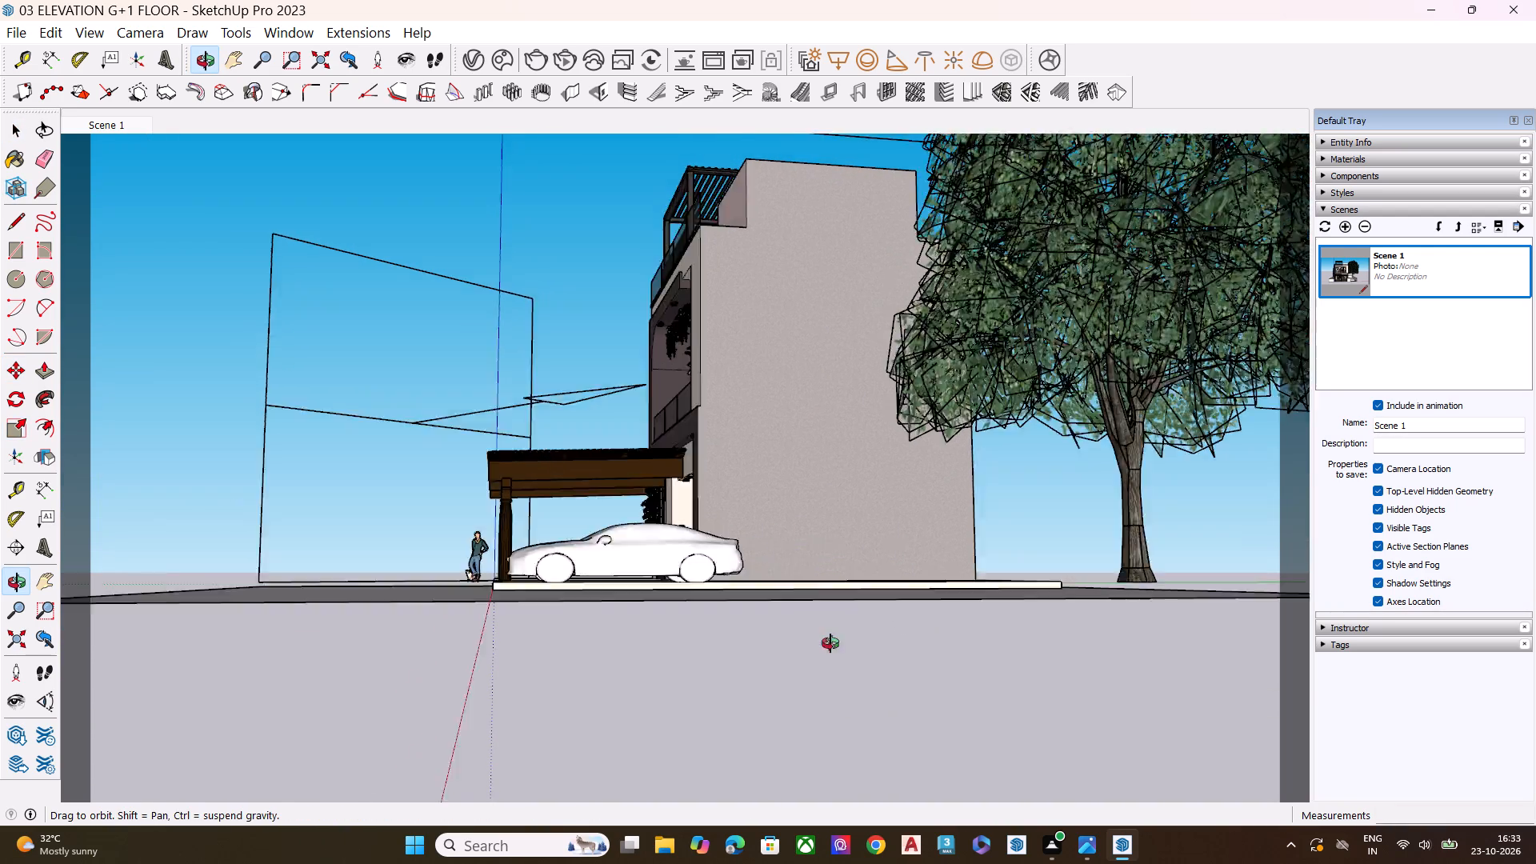
pyautogui.moveTo(830, 643); pyautogui.dragTo(1017, 648, button='middle')
pyautogui.scroll(-7, 1076, 546)
pyautogui.moveTo(895, 599); pyautogui.dragTo(992, 567, button='middle')
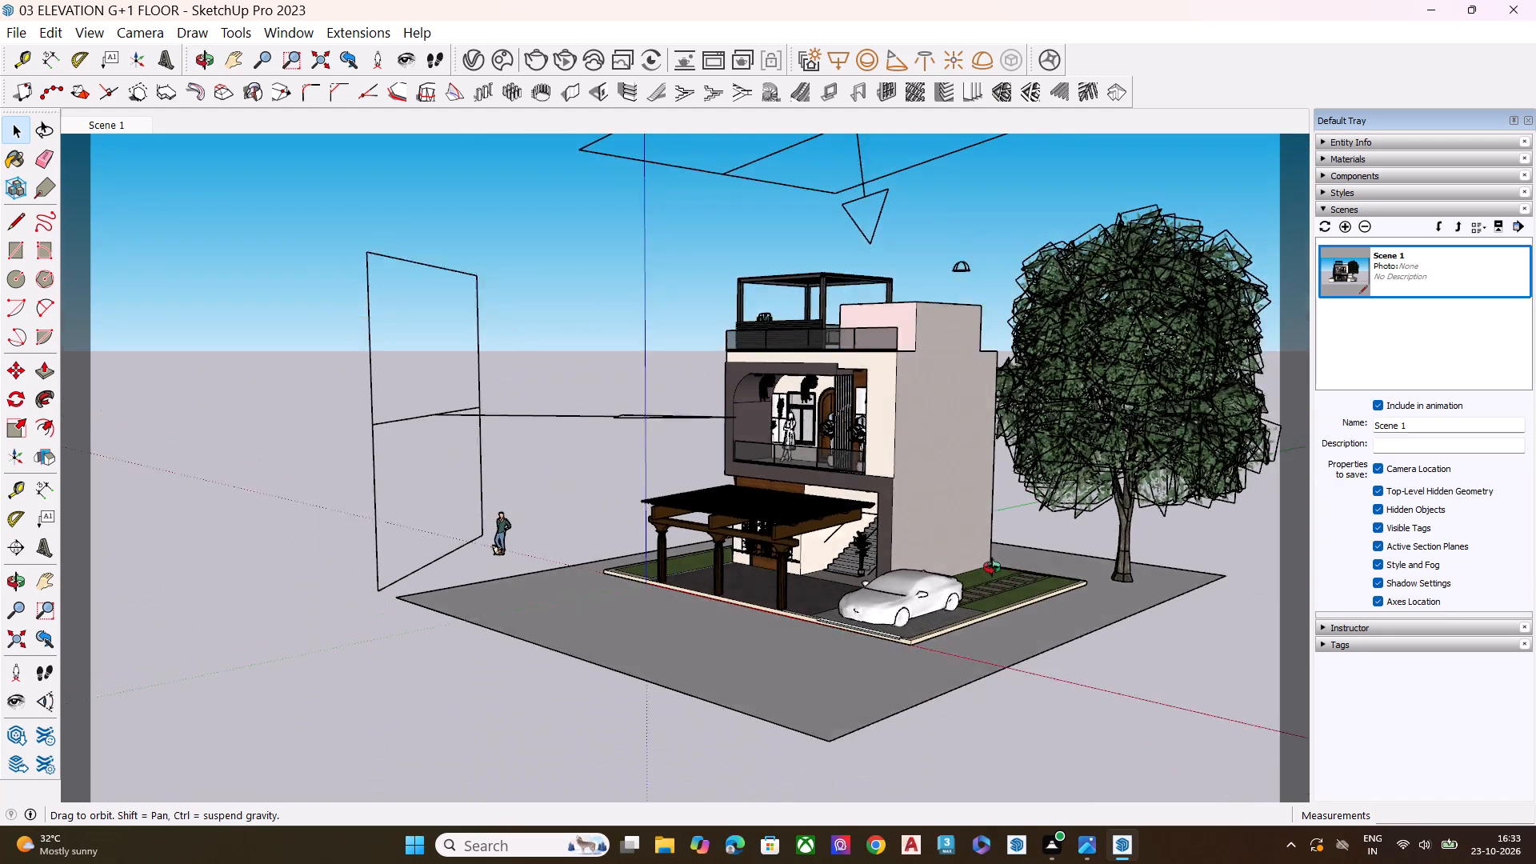
pyautogui.moveTo(992, 567); pyautogui.dragTo(1141, 566, button='middle')
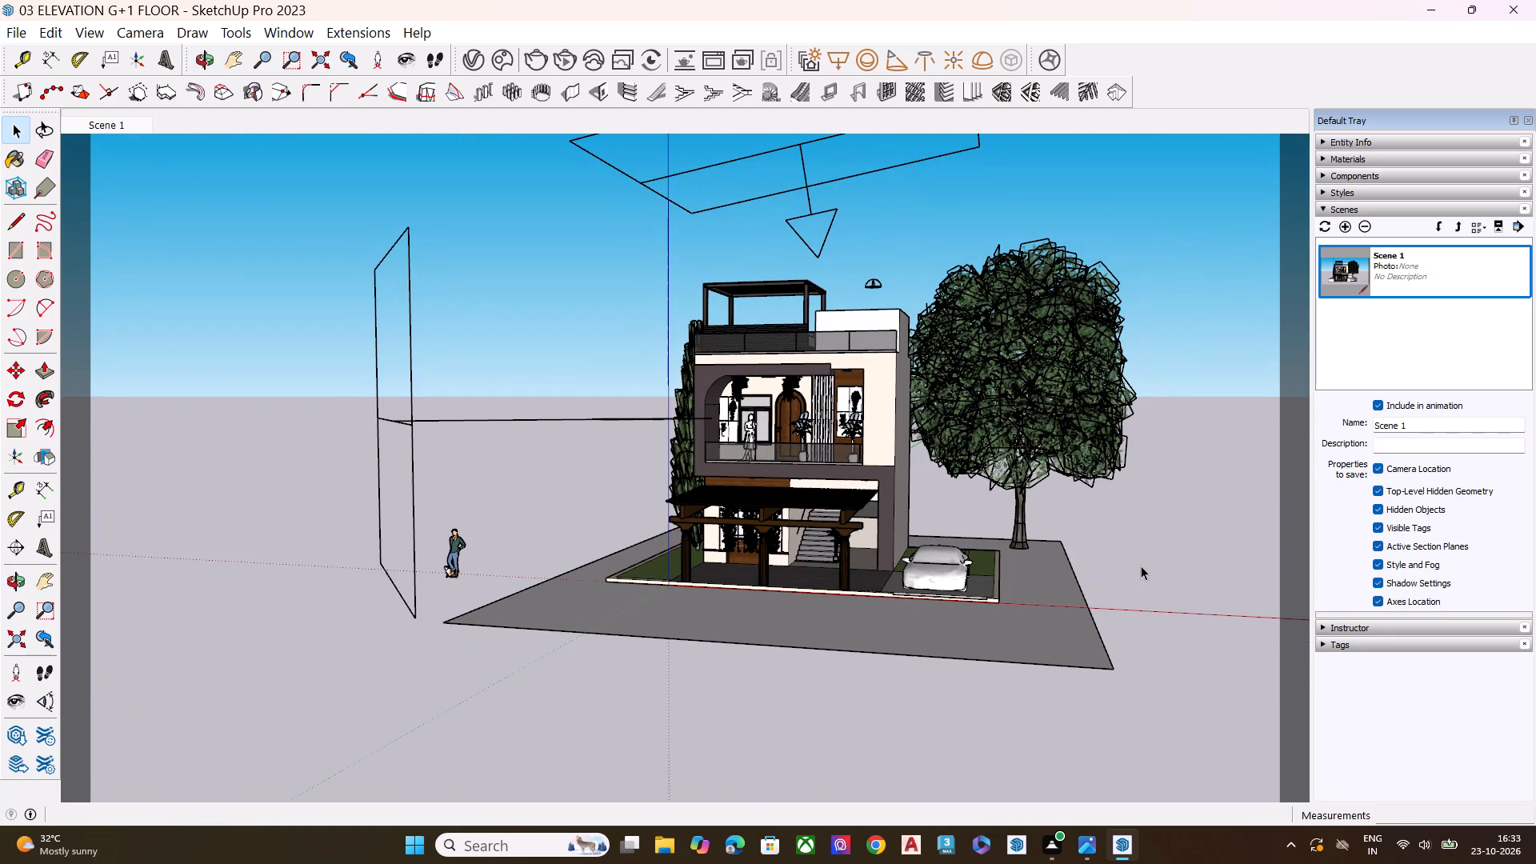
pyautogui.moveTo(886, 658); pyautogui.dragTo(1030, 752, button='middle')
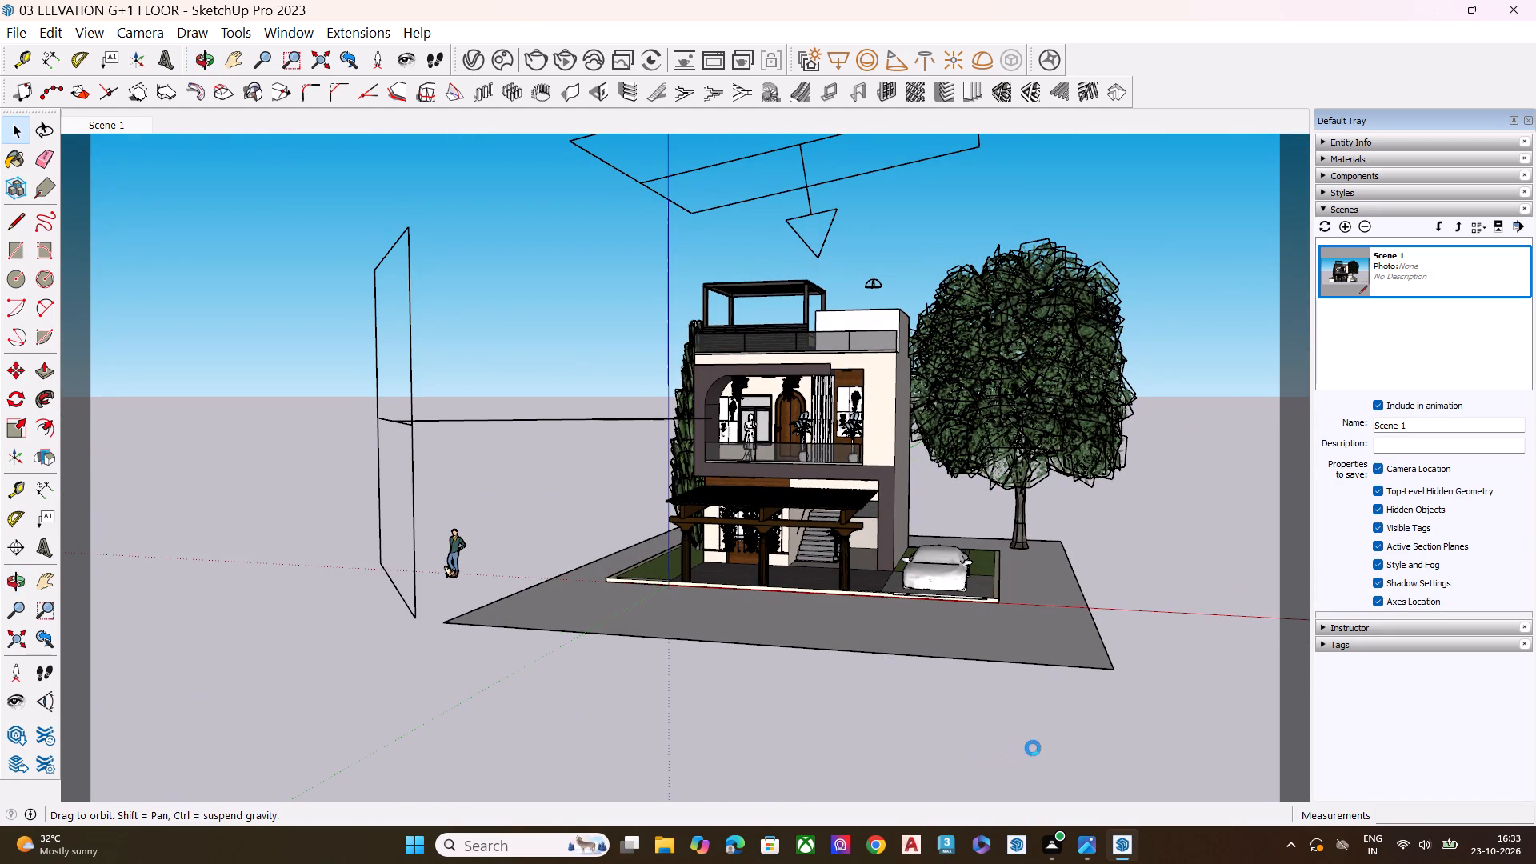
pyautogui.press('space')
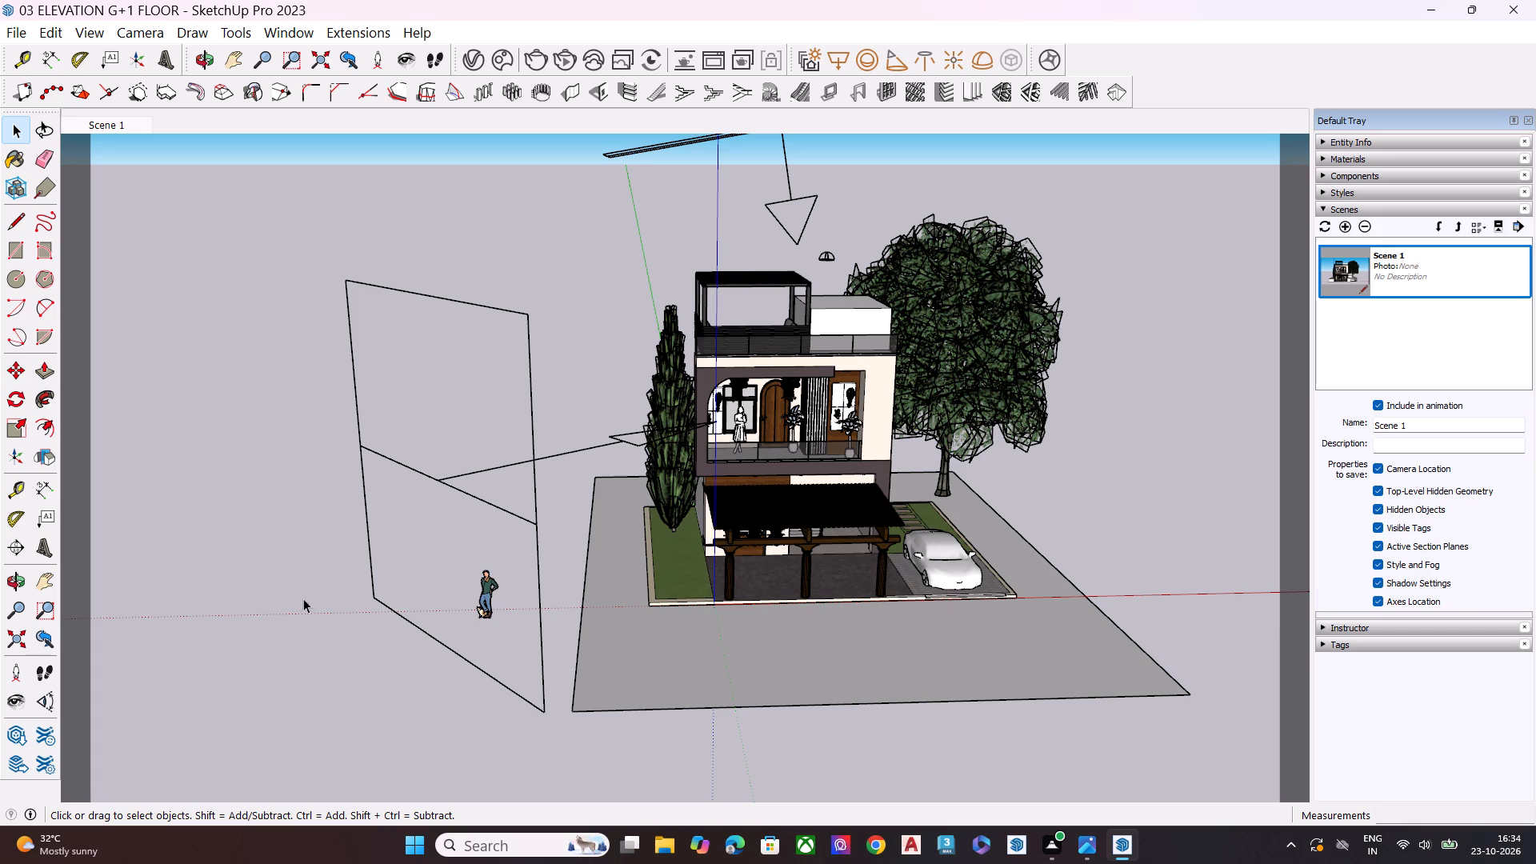
pyautogui.scroll(-1, 827, 579)
pyautogui.moveTo(834, 583); pyautogui.dragTo(822, 681, button='middle')
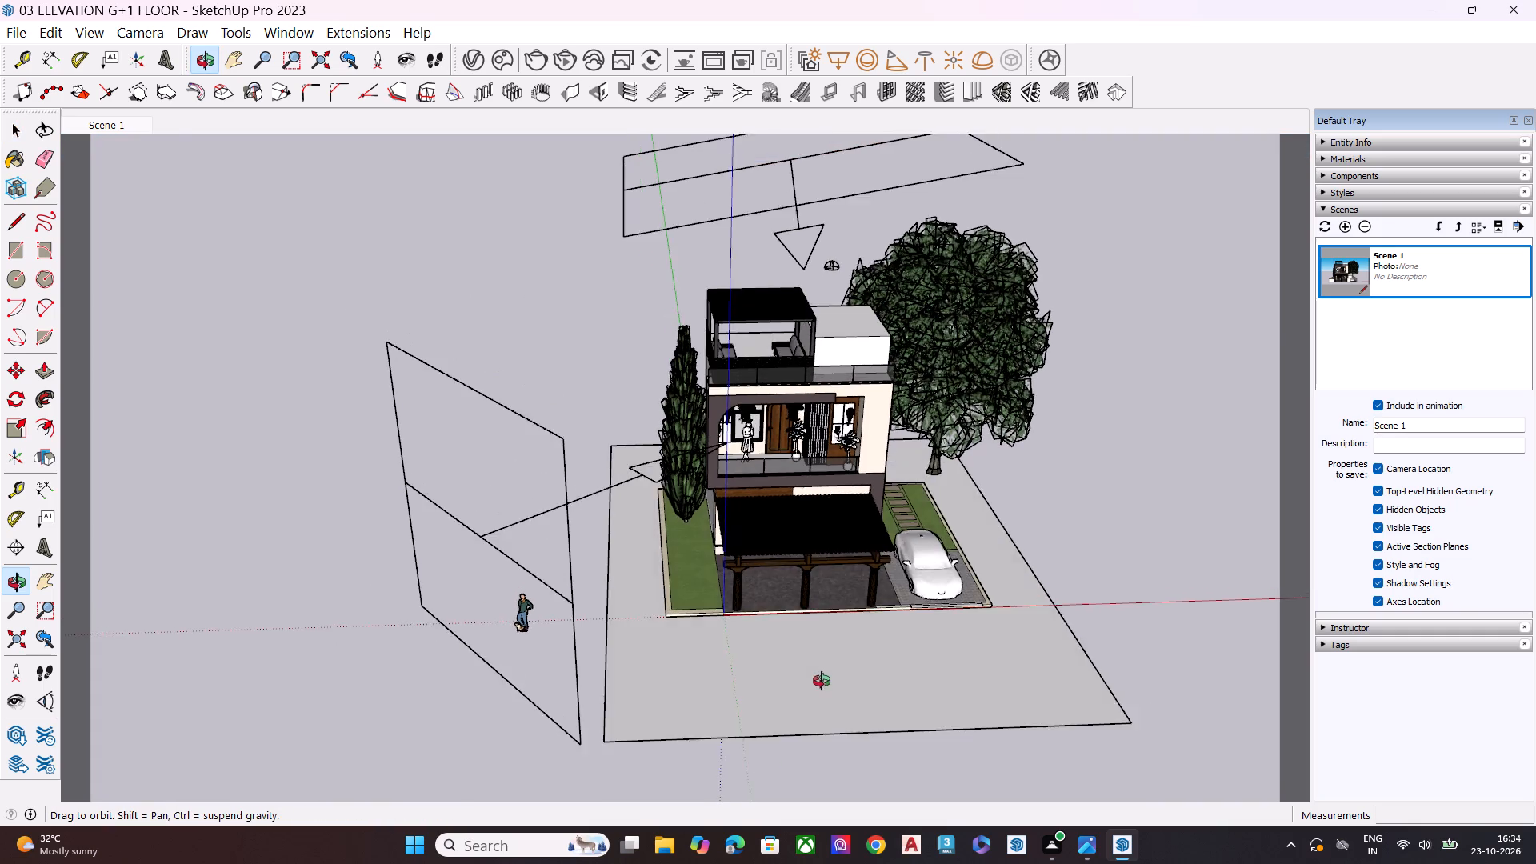
pyautogui.moveTo(822, 681); pyautogui.dragTo(840, 690, button='middle')
pyautogui.scroll(2, 919, 693)
pyautogui.moveTo(797, 642); pyautogui.dragTo(758, 532, button='middle')
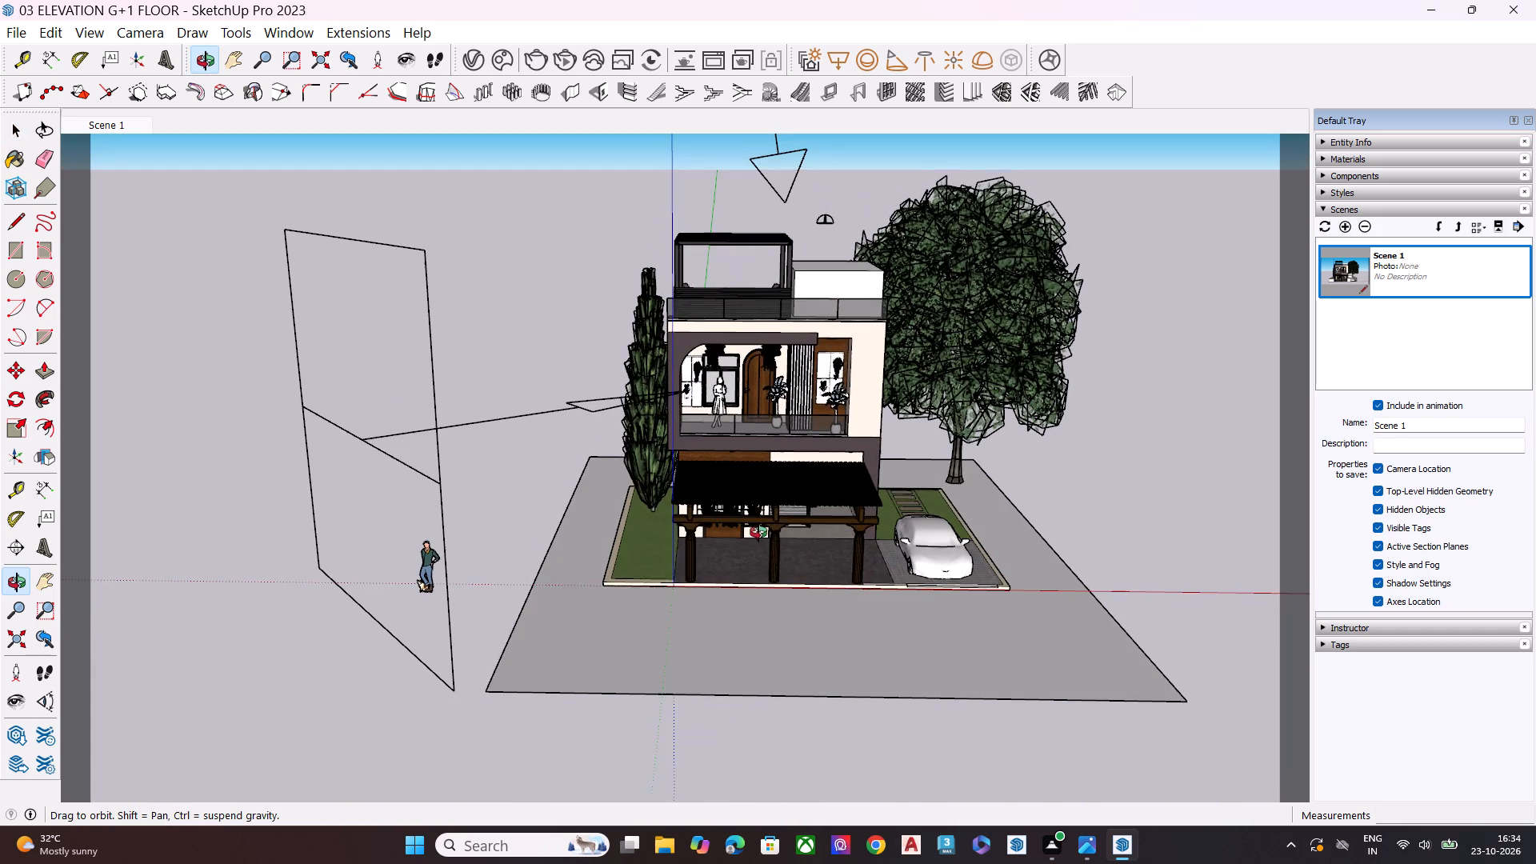
pyautogui.moveTo(758, 532); pyautogui.dragTo(759, 532, button='middle')
# From the Scene 1 view, scale the ground plane along the red axis by 1.55, extending its car side outward.
pyautogui.click(116, 120)
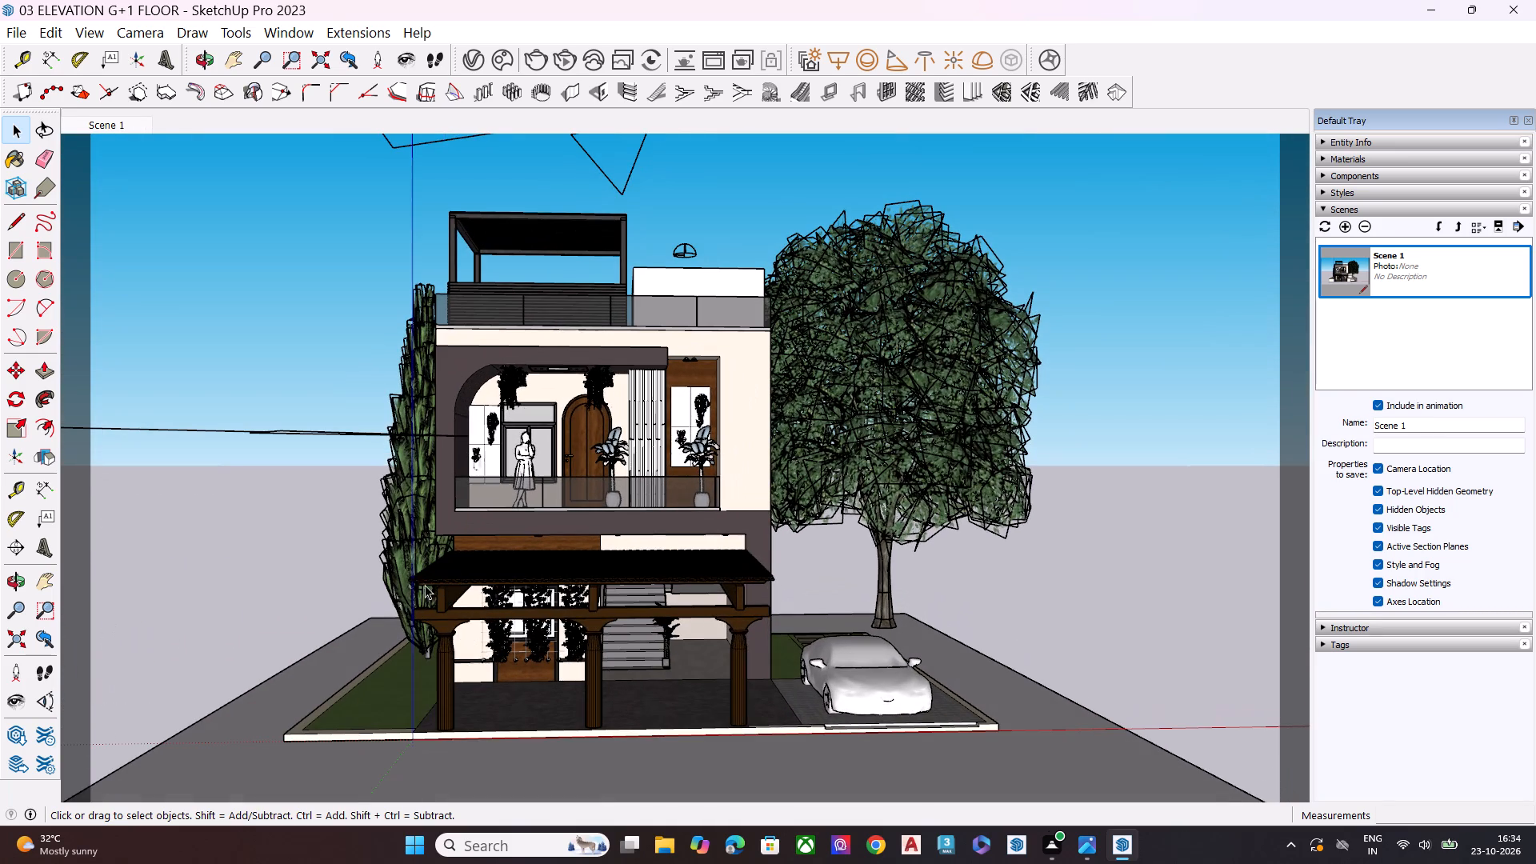
pyautogui.scroll(-2, 698, 454)
pyautogui.scroll(2, 254, 610)
pyautogui.scroll(-2, 239, 608)
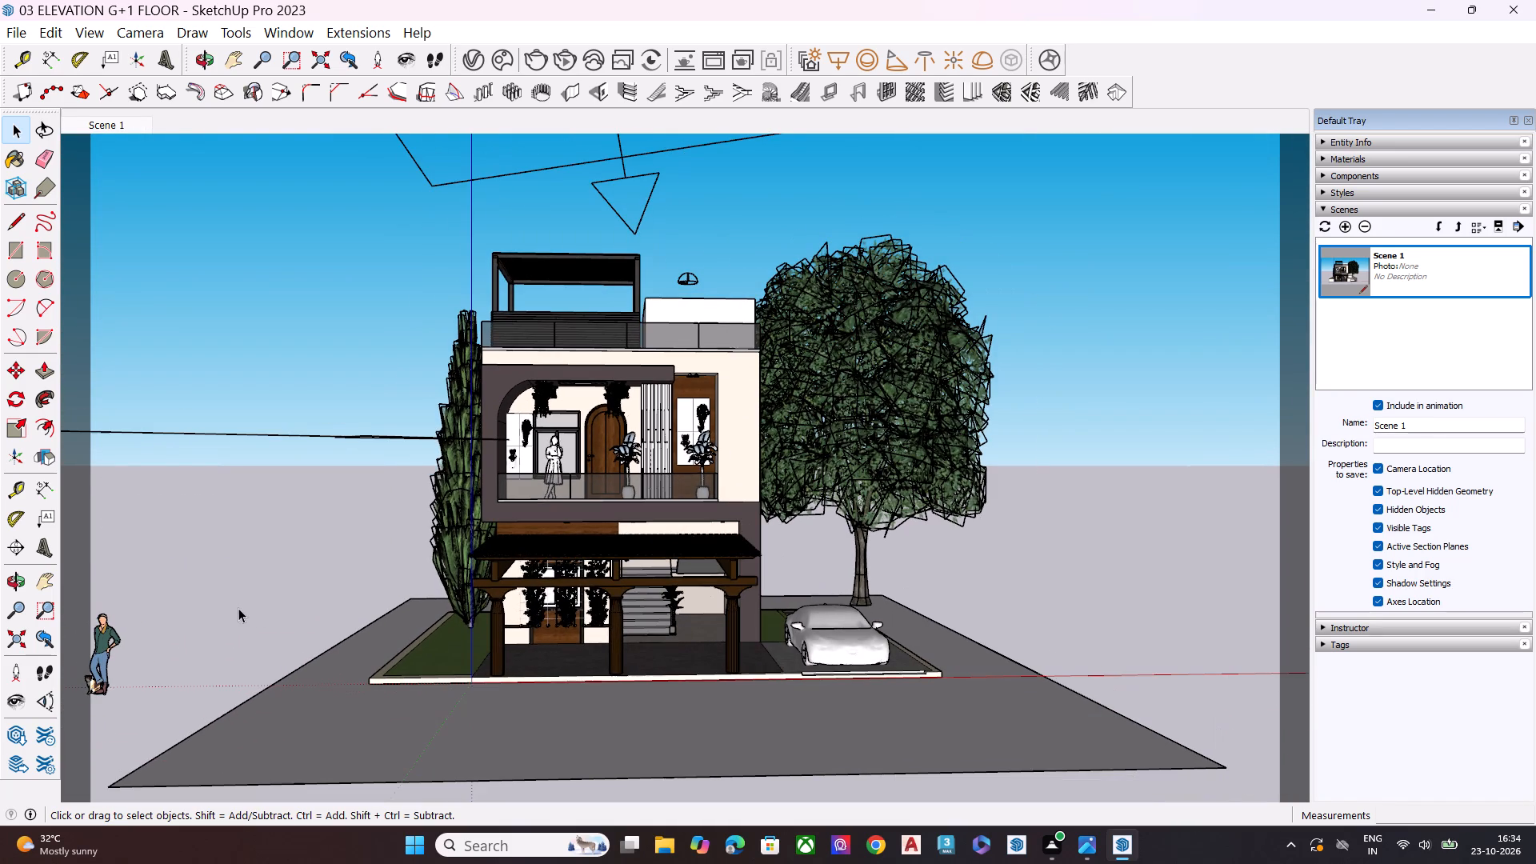
pyautogui.moveTo(494, 640); pyautogui.dragTo(479, 630, button='middle')
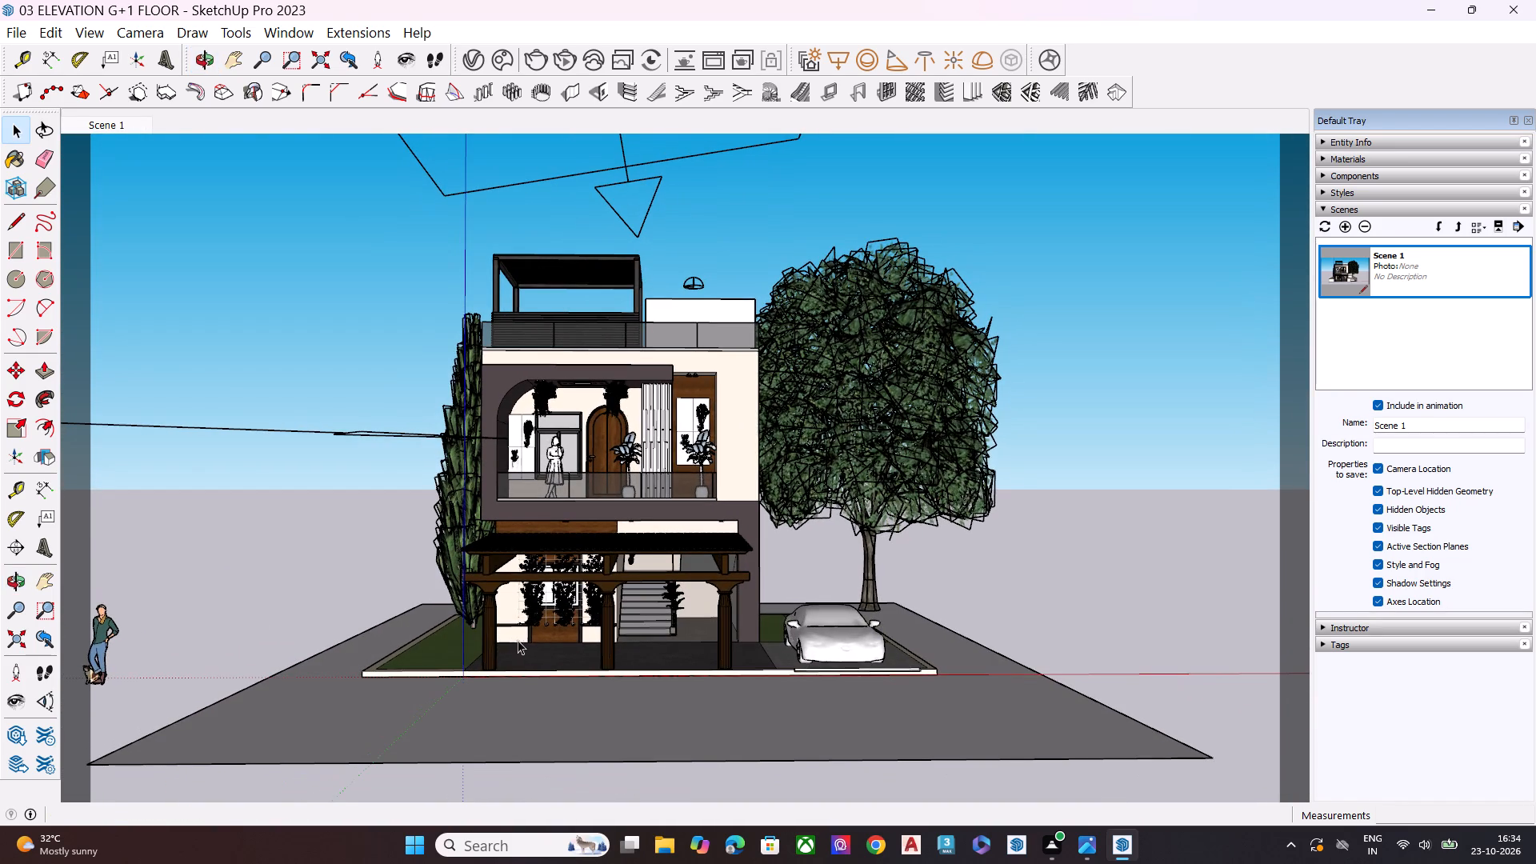
pyautogui.press('h')
pyautogui.moveTo(492, 625); pyautogui.dragTo(553, 614)
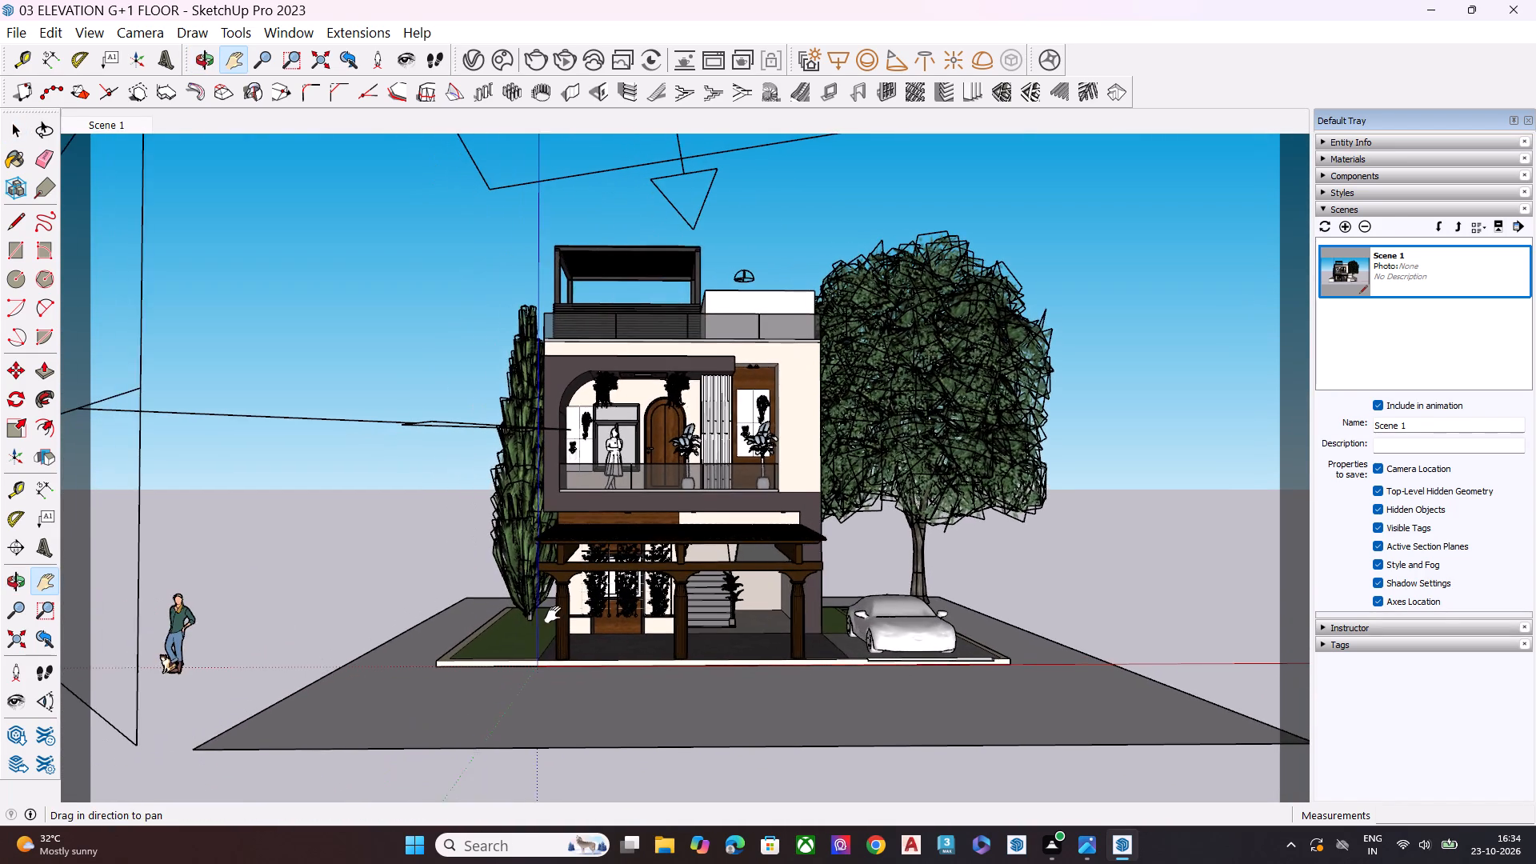
pyautogui.moveTo(553, 614); pyautogui.dragTo(553, 621)
pyautogui.scroll(2, 551, 622)
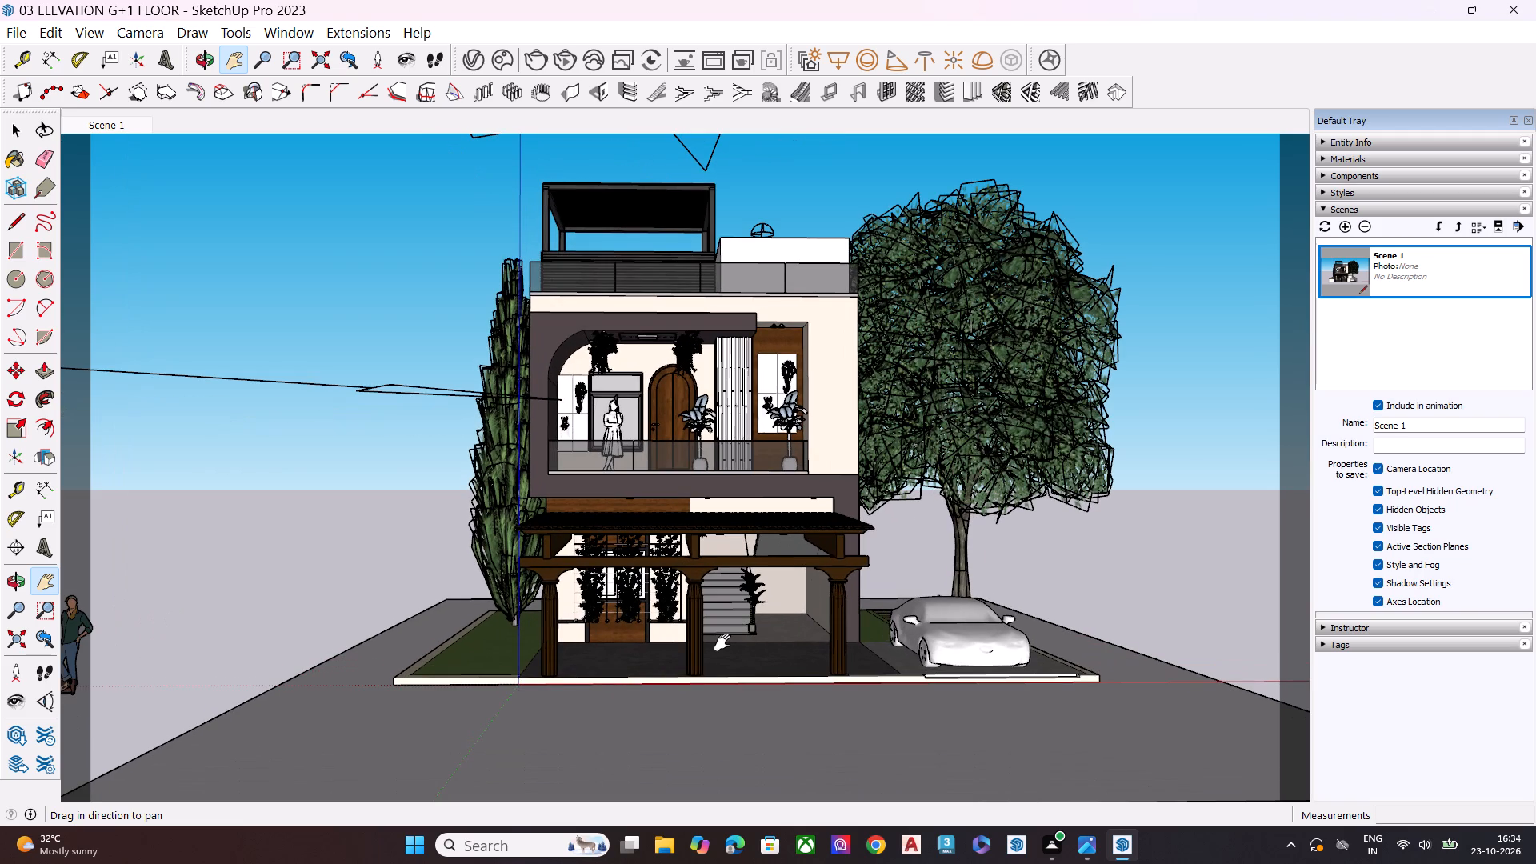
pyautogui.scroll(1, 722, 642)
pyautogui.scroll(-4, 454, 619)
pyautogui.press('space')
pyautogui.click(752, 742)
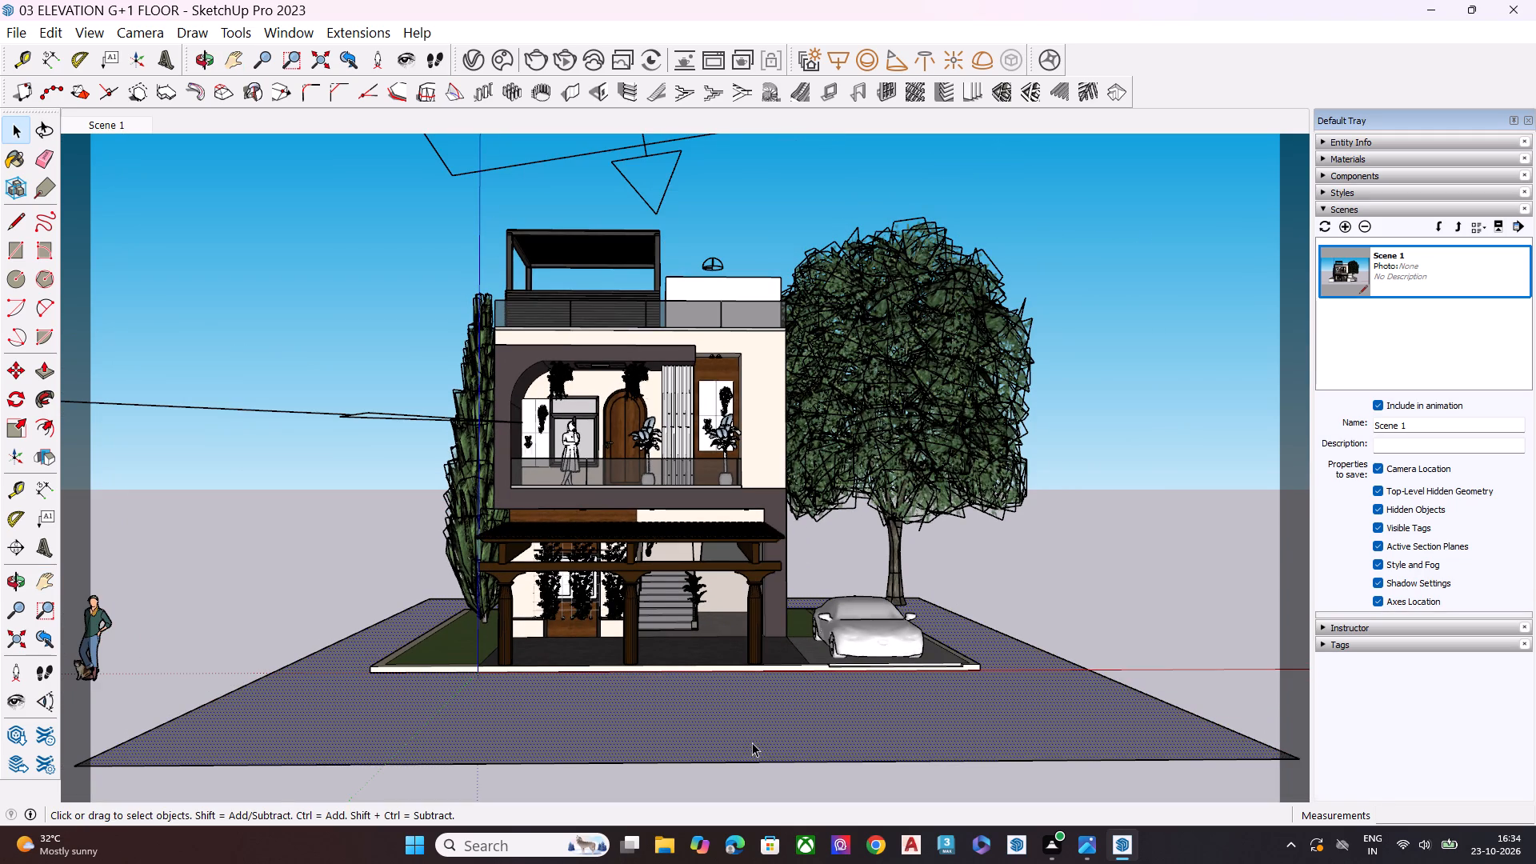
pyautogui.press('s')
pyautogui.click(1025, 643)
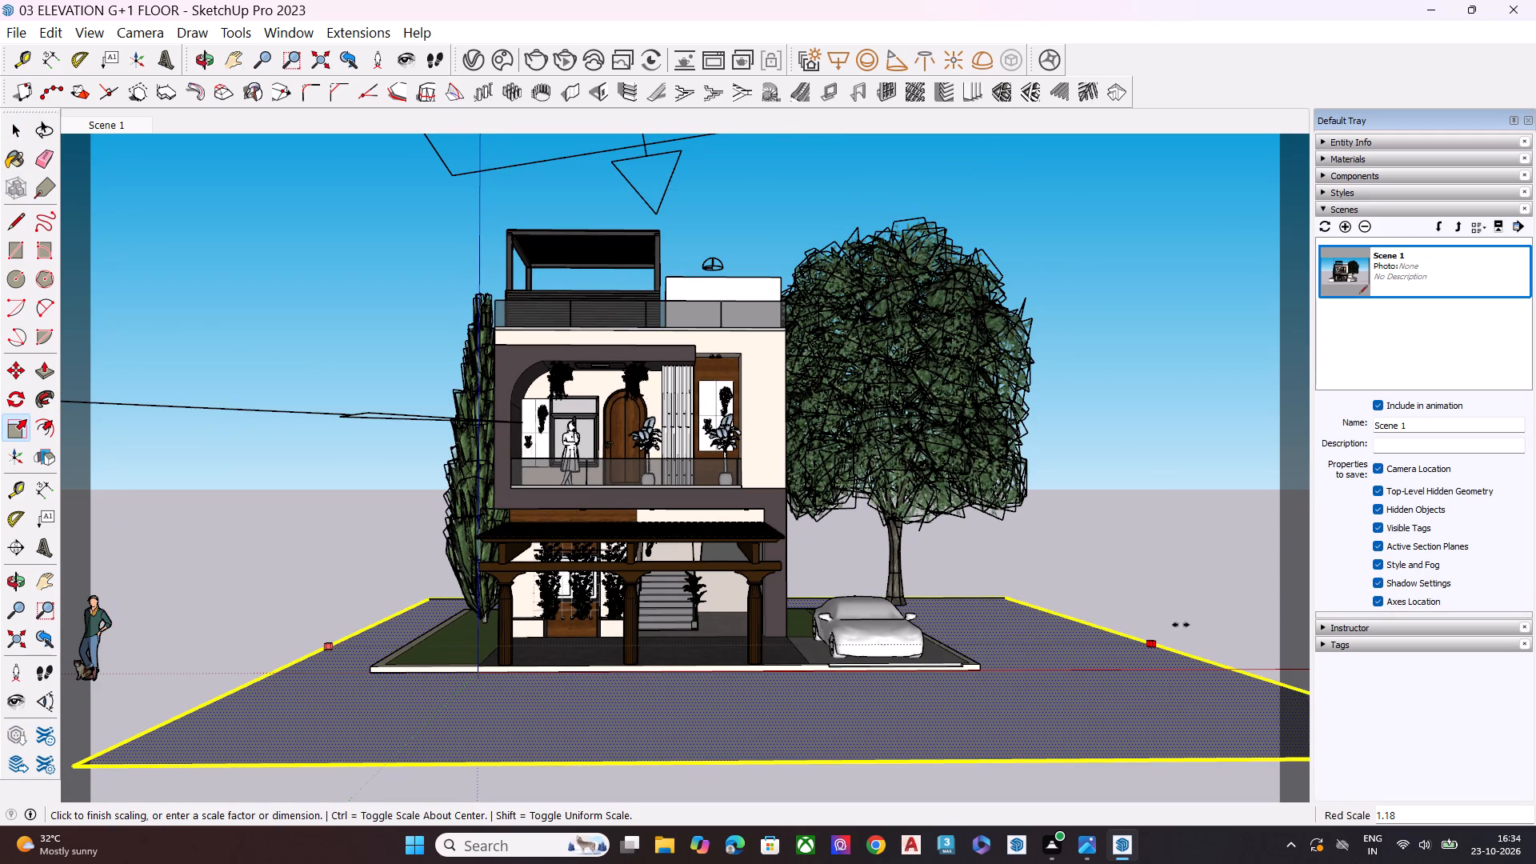
pyautogui.click(1264, 614)
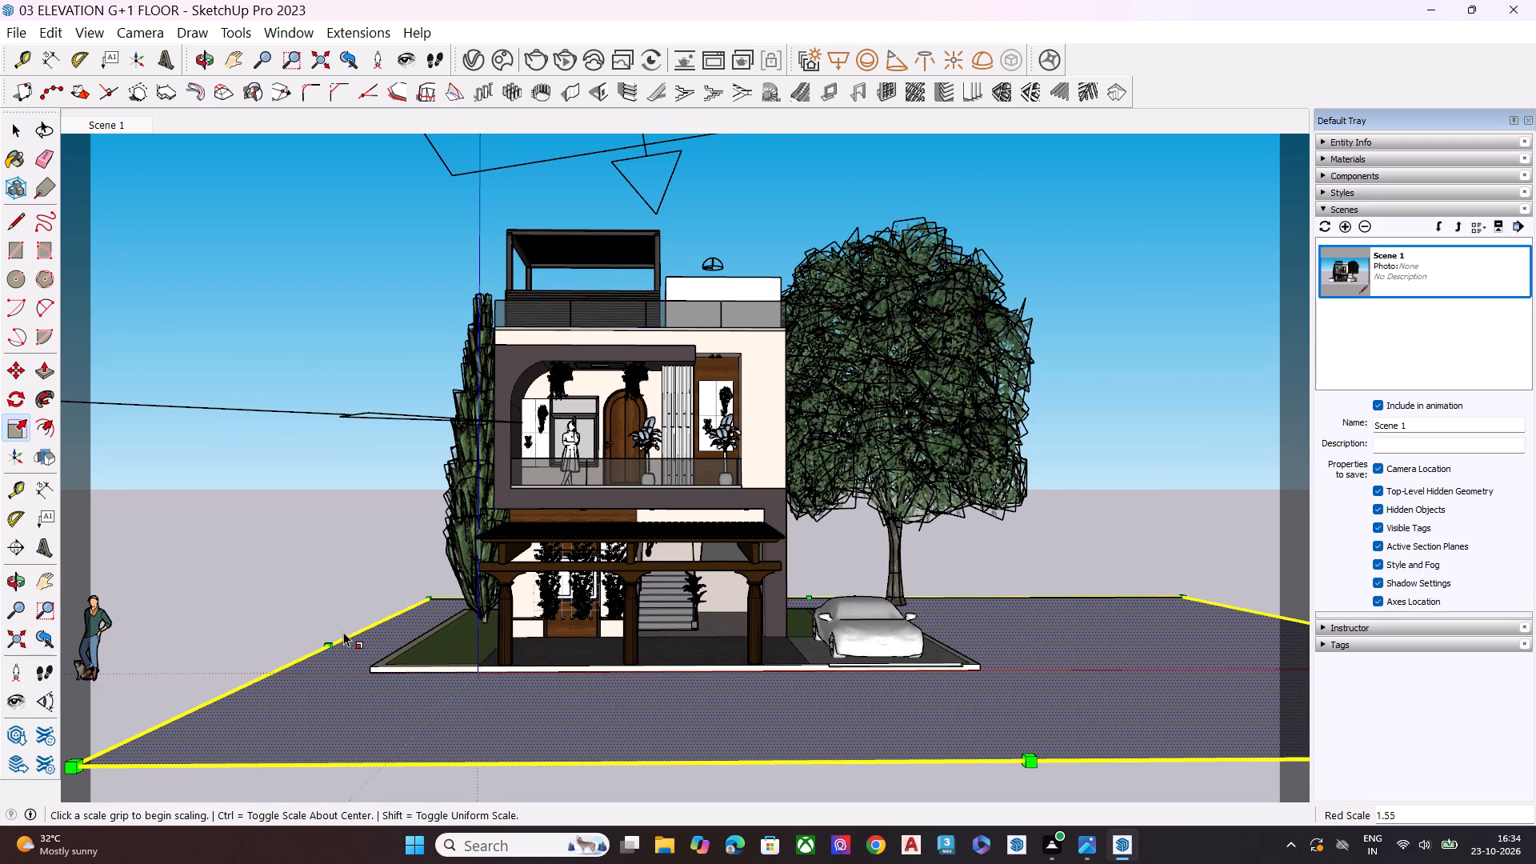
# Stretch the ground plane along the red axis on the cypress side, well past the standing figure.
pyautogui.click(328, 642)
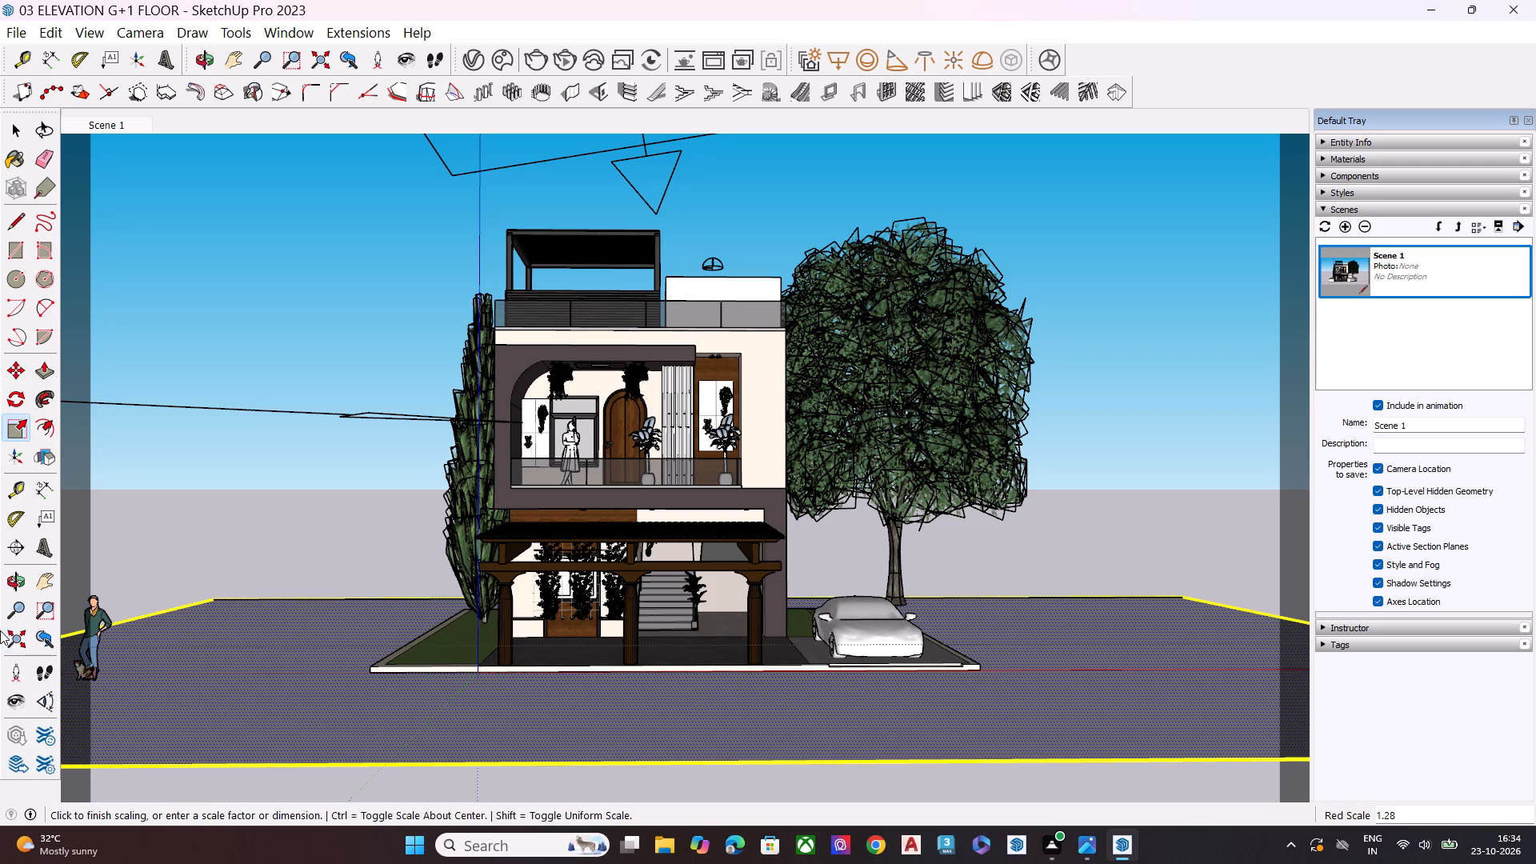
pyautogui.click(0, 630)
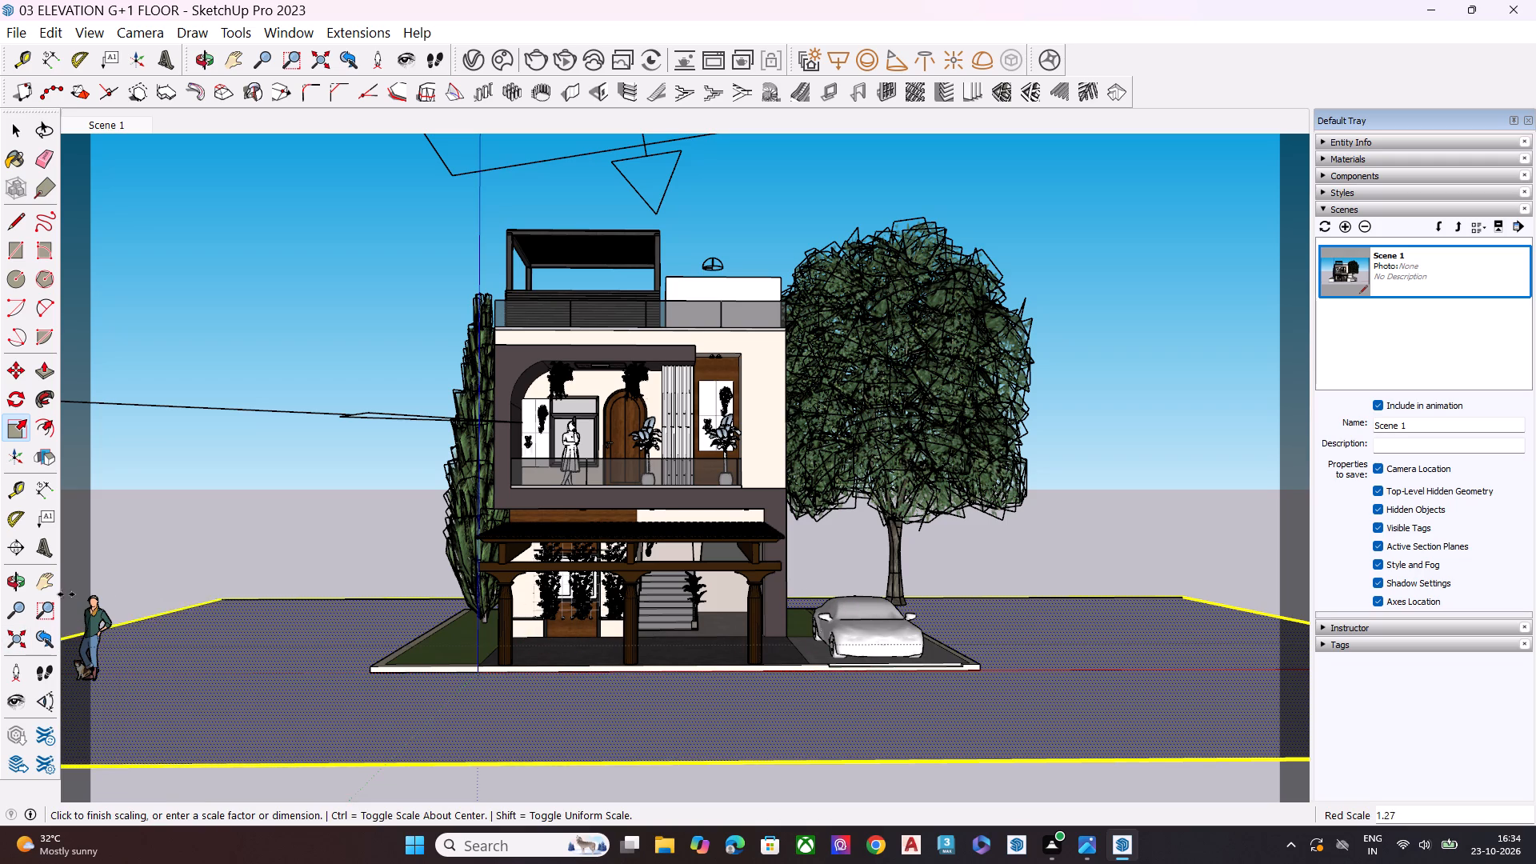
pyautogui.scroll(-8, 234, 611)
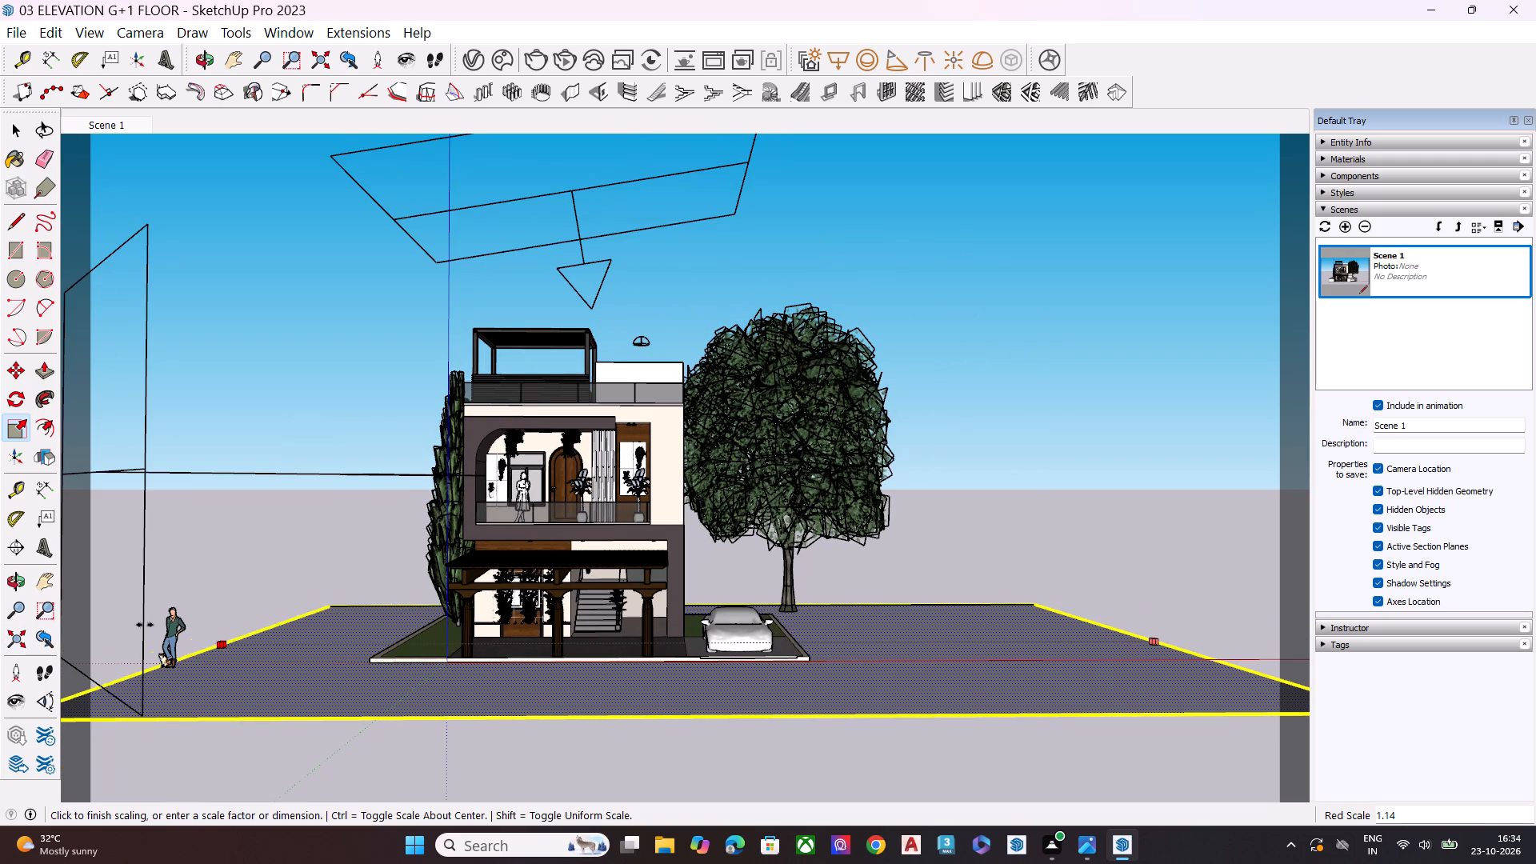
pyautogui.click(118, 616)
pyautogui.press('space')
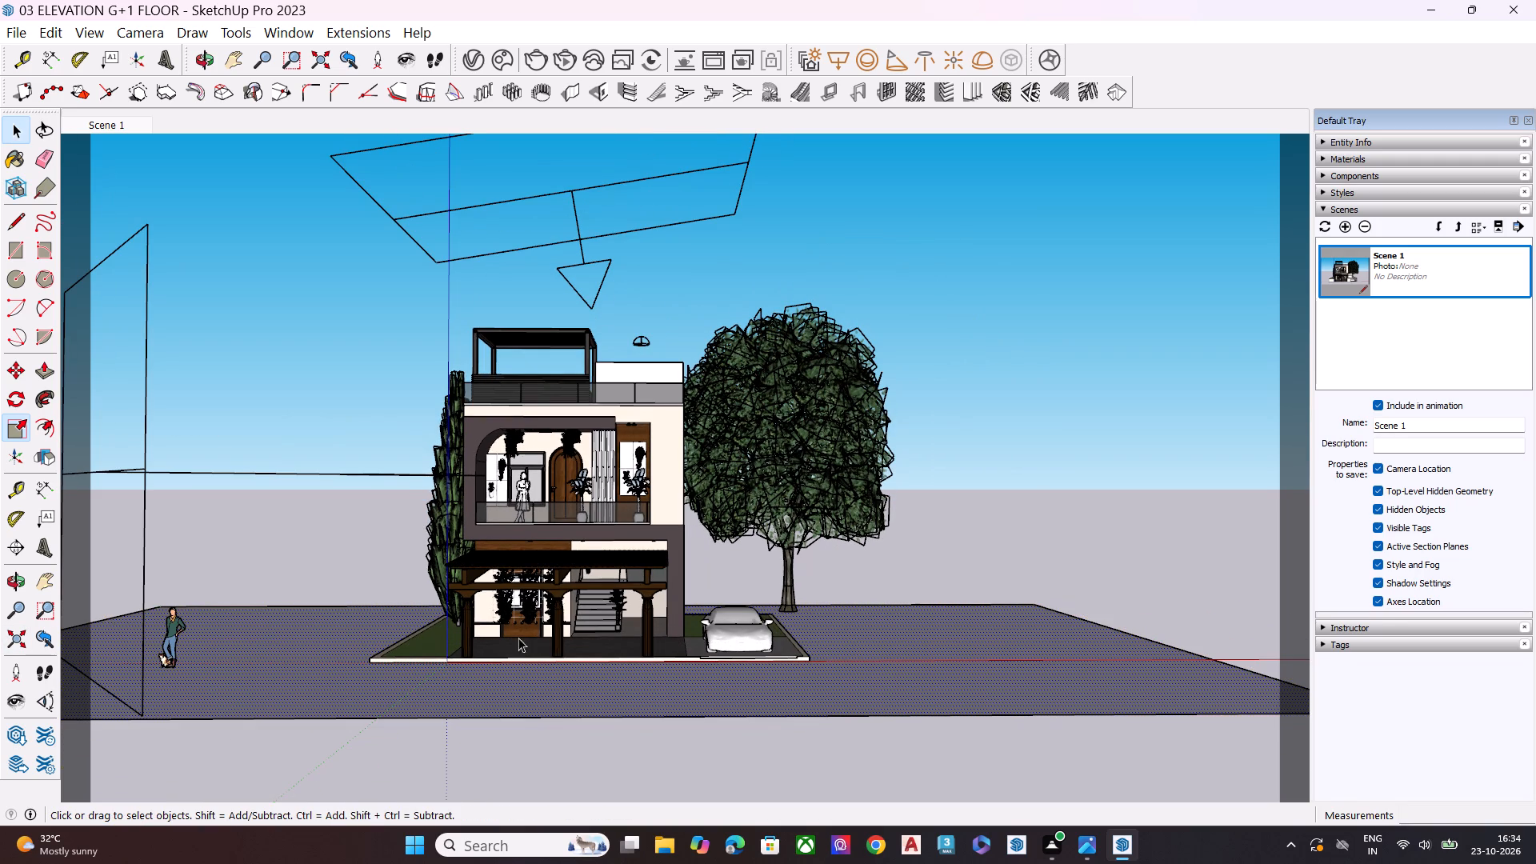
# Scale the ground plane along the green axis so its rear edge extends far behind the tree, and check it from Scene 1.
pyautogui.press('s')
pyautogui.moveTo(710, 603); pyautogui.dragTo(666, 716, button='middle')
pyautogui.scroll(4, 696, 553)
pyautogui.moveTo(683, 552); pyautogui.dragTo(497, 665, button='middle')
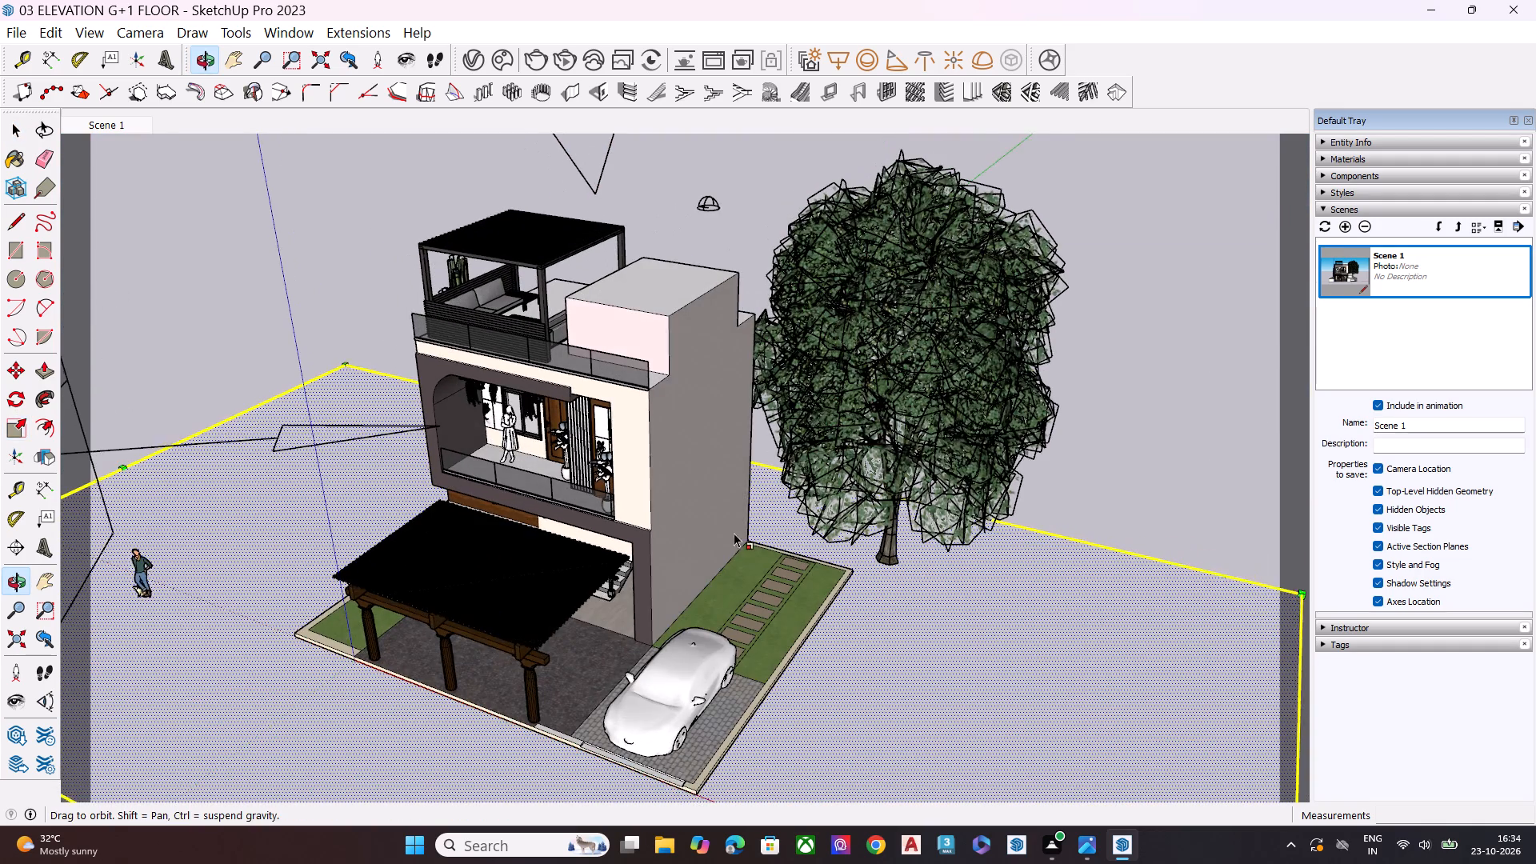
pyautogui.moveTo(766, 475); pyautogui.dragTo(570, 364, button='middle')
pyautogui.scroll(5, 802, 558)
pyautogui.moveTo(846, 555); pyautogui.dragTo(830, 502, button='middle')
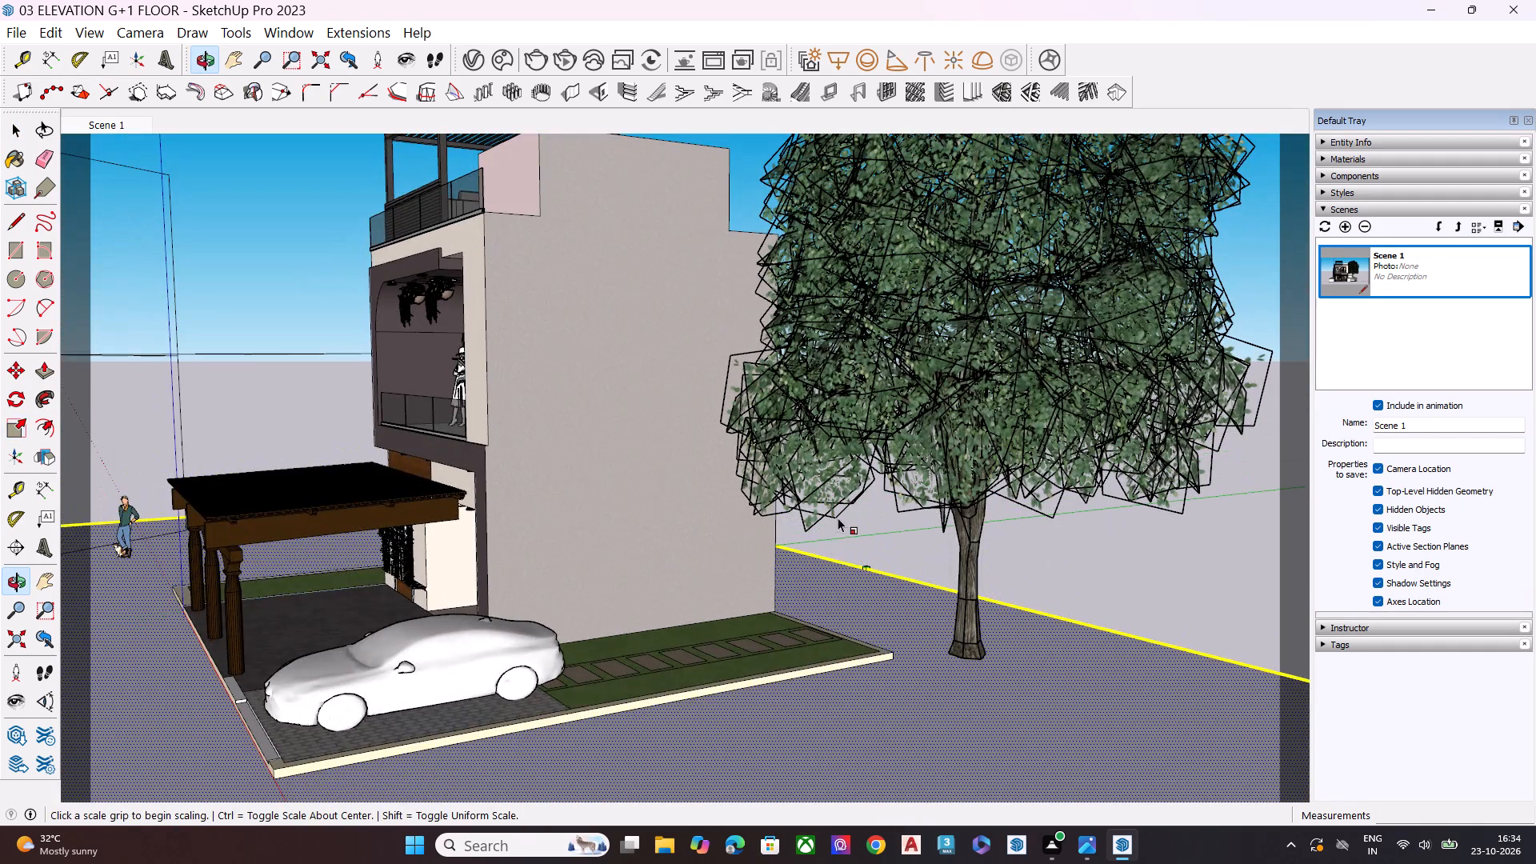
pyautogui.click(866, 562)
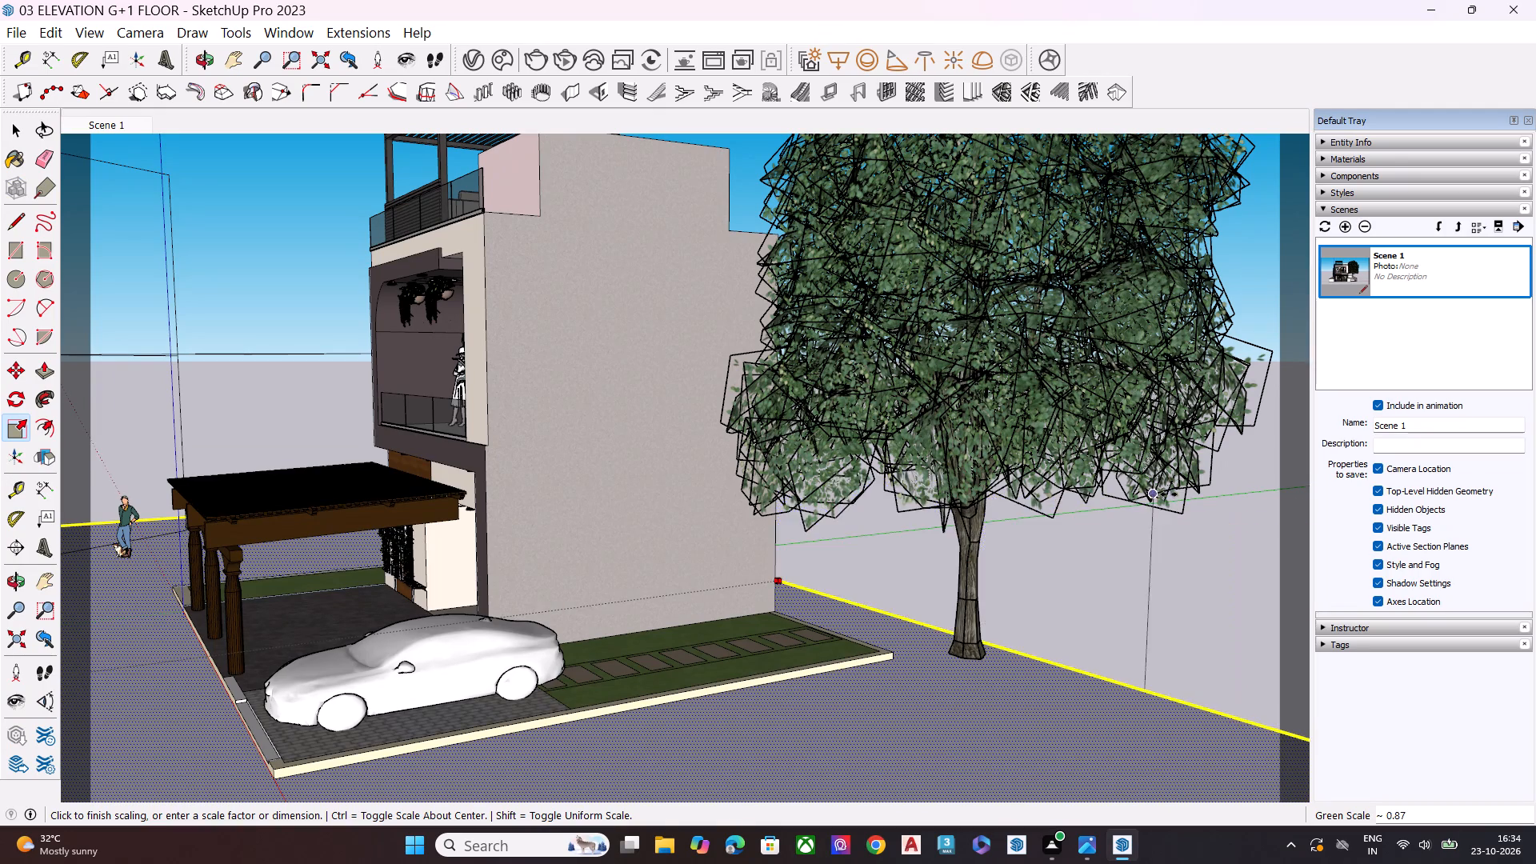
pyautogui.click(1214, 499)
pyautogui.press('space')
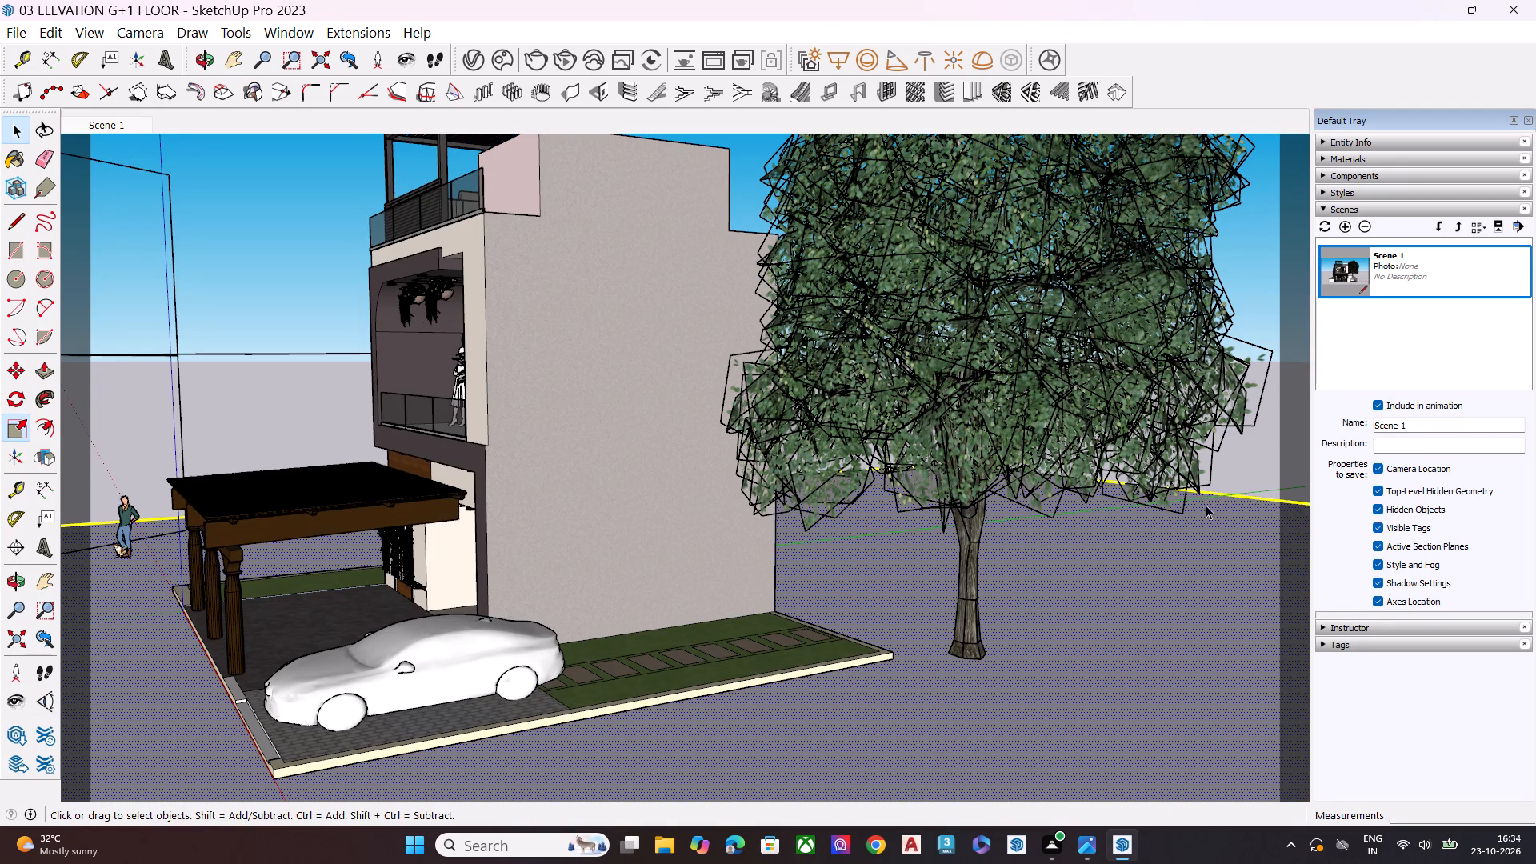
pyautogui.scroll(-10, 851, 540)
pyautogui.moveTo(738, 587); pyautogui.dragTo(1085, 562, button='middle')
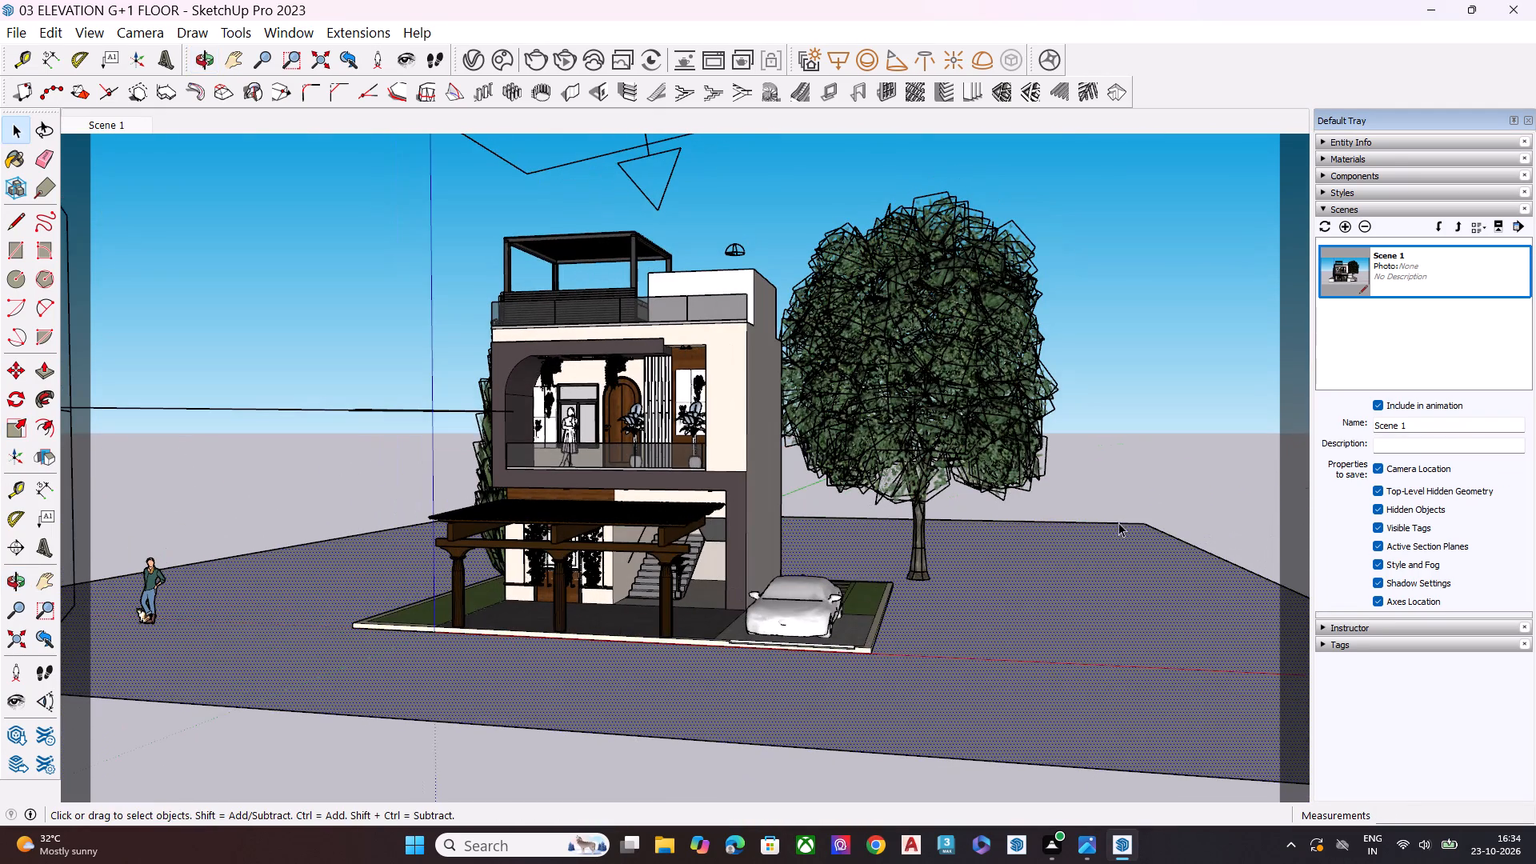
pyautogui.click(1132, 473)
pyautogui.moveTo(712, 582); pyautogui.dragTo(762, 551, button='middle')
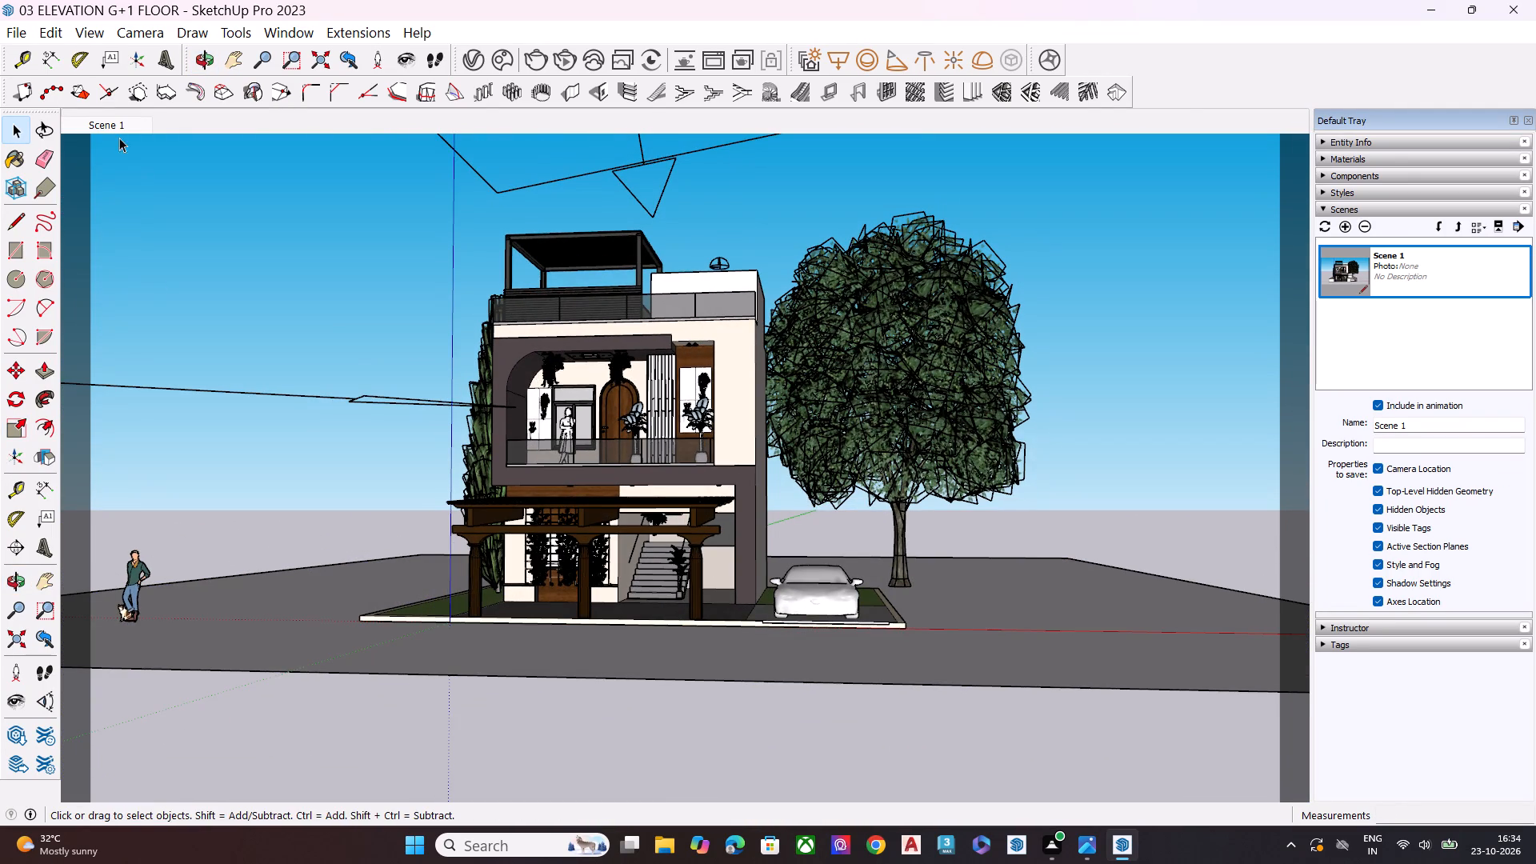
pyautogui.click(113, 123)
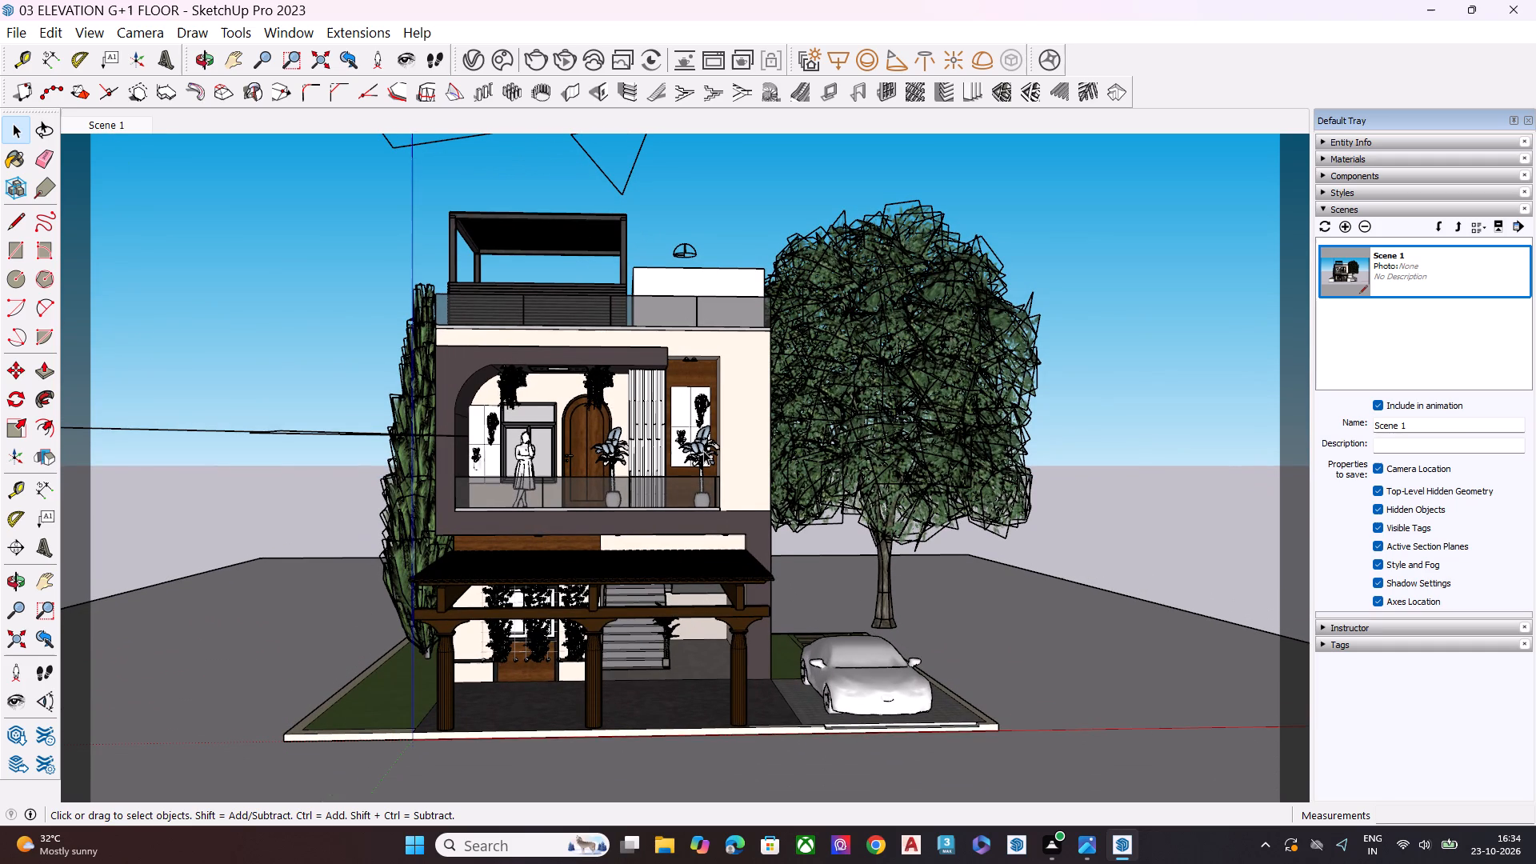
# Frame a slightly raised frontal view showing the whole house, cypress, tree and car, and save it as a new scene.
pyautogui.scroll(-2, 711, 488)
pyautogui.scroll(2, 444, 632)
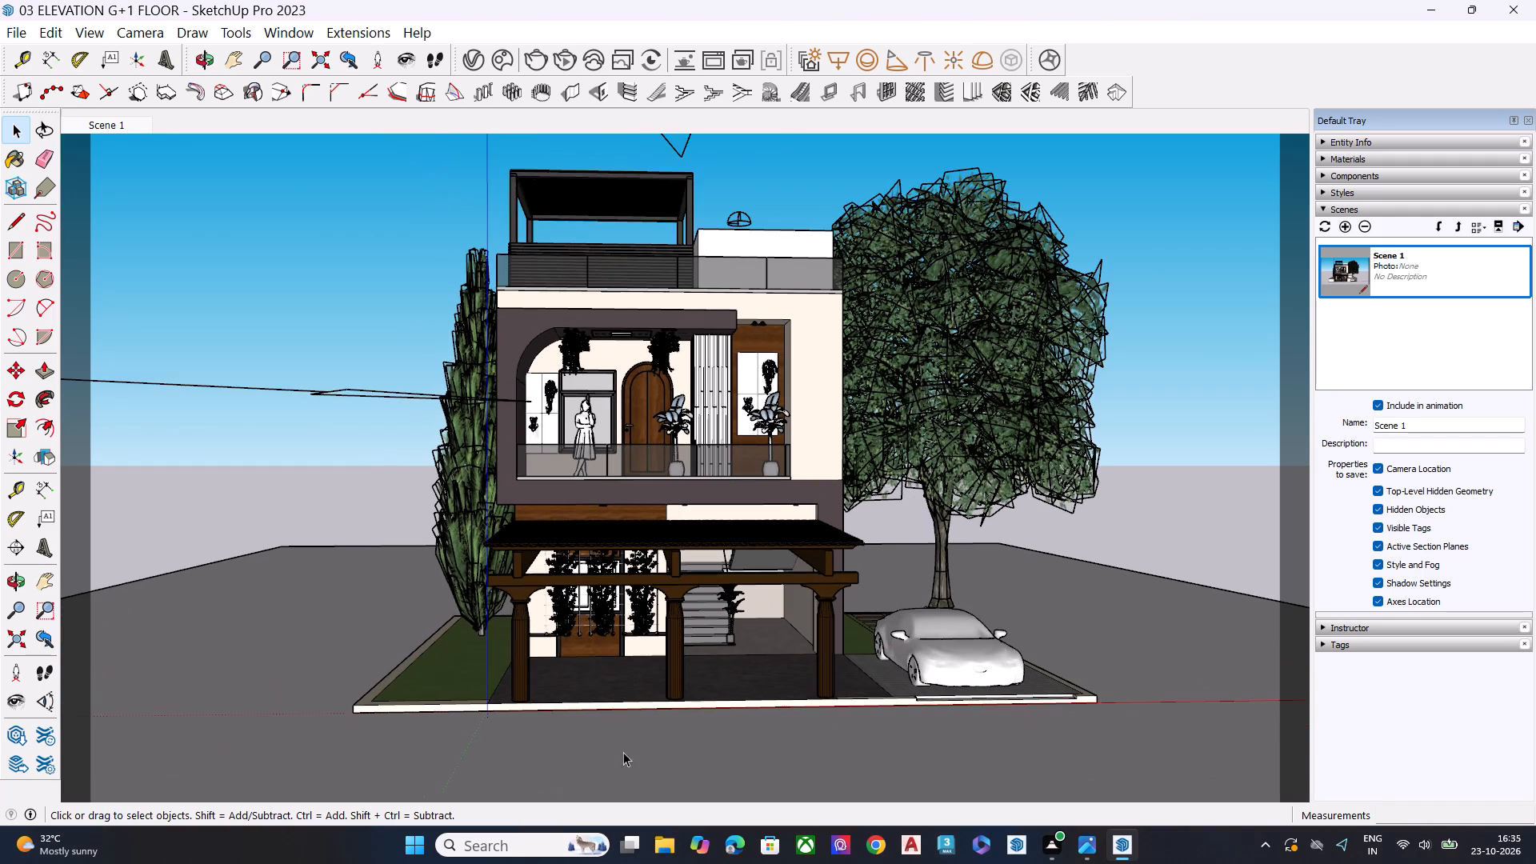
pyautogui.scroll(3, 752, 763)
pyautogui.moveTo(678, 746); pyautogui.dragTo(662, 708, button='middle')
pyautogui.scroll(1, 668, 736)
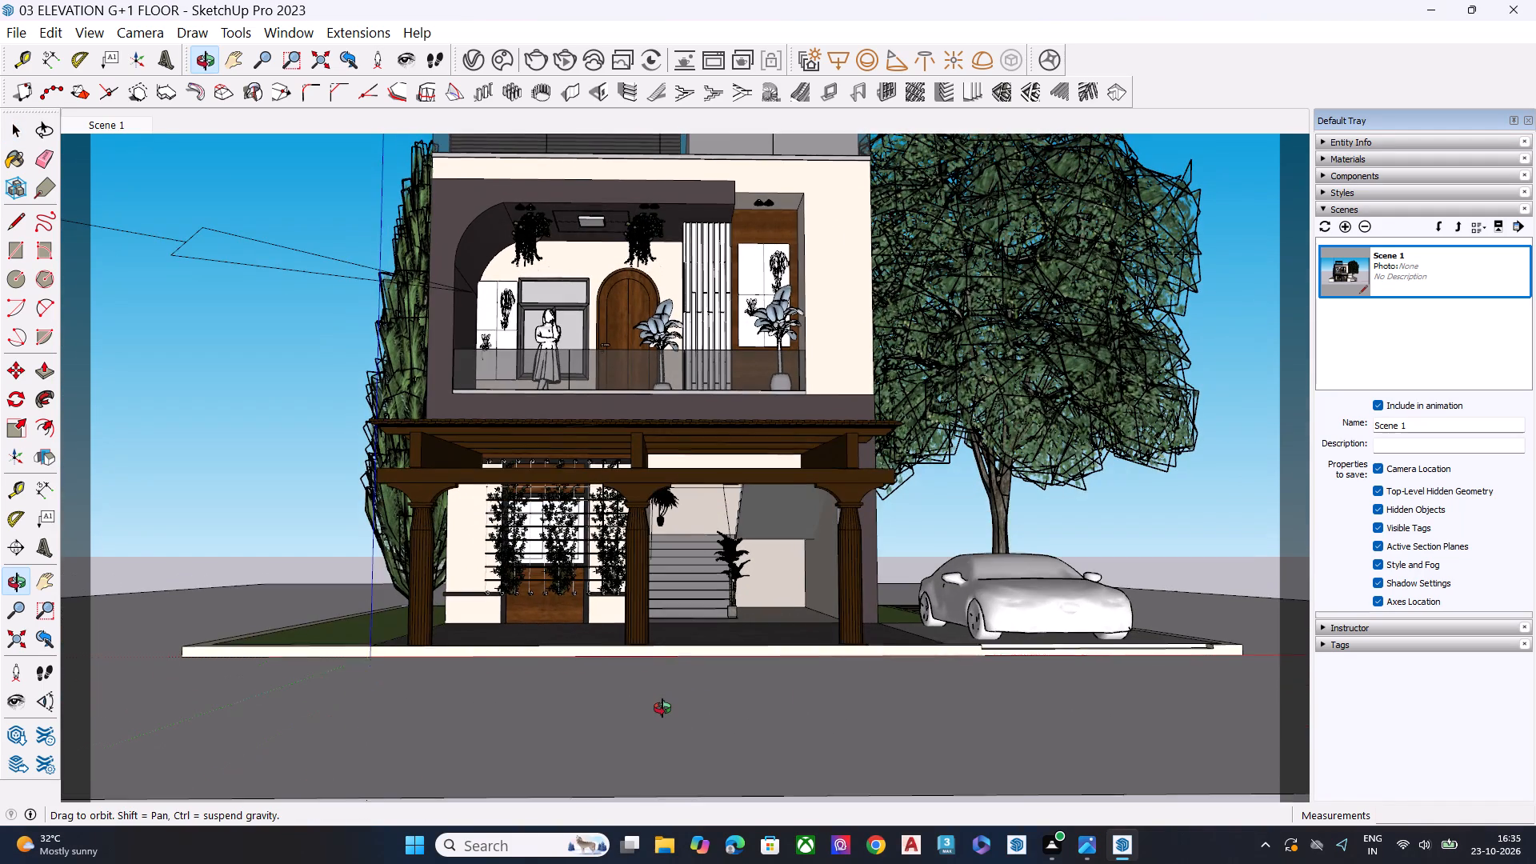
pyautogui.moveTo(662, 708); pyautogui.dragTo(667, 713, button='middle')
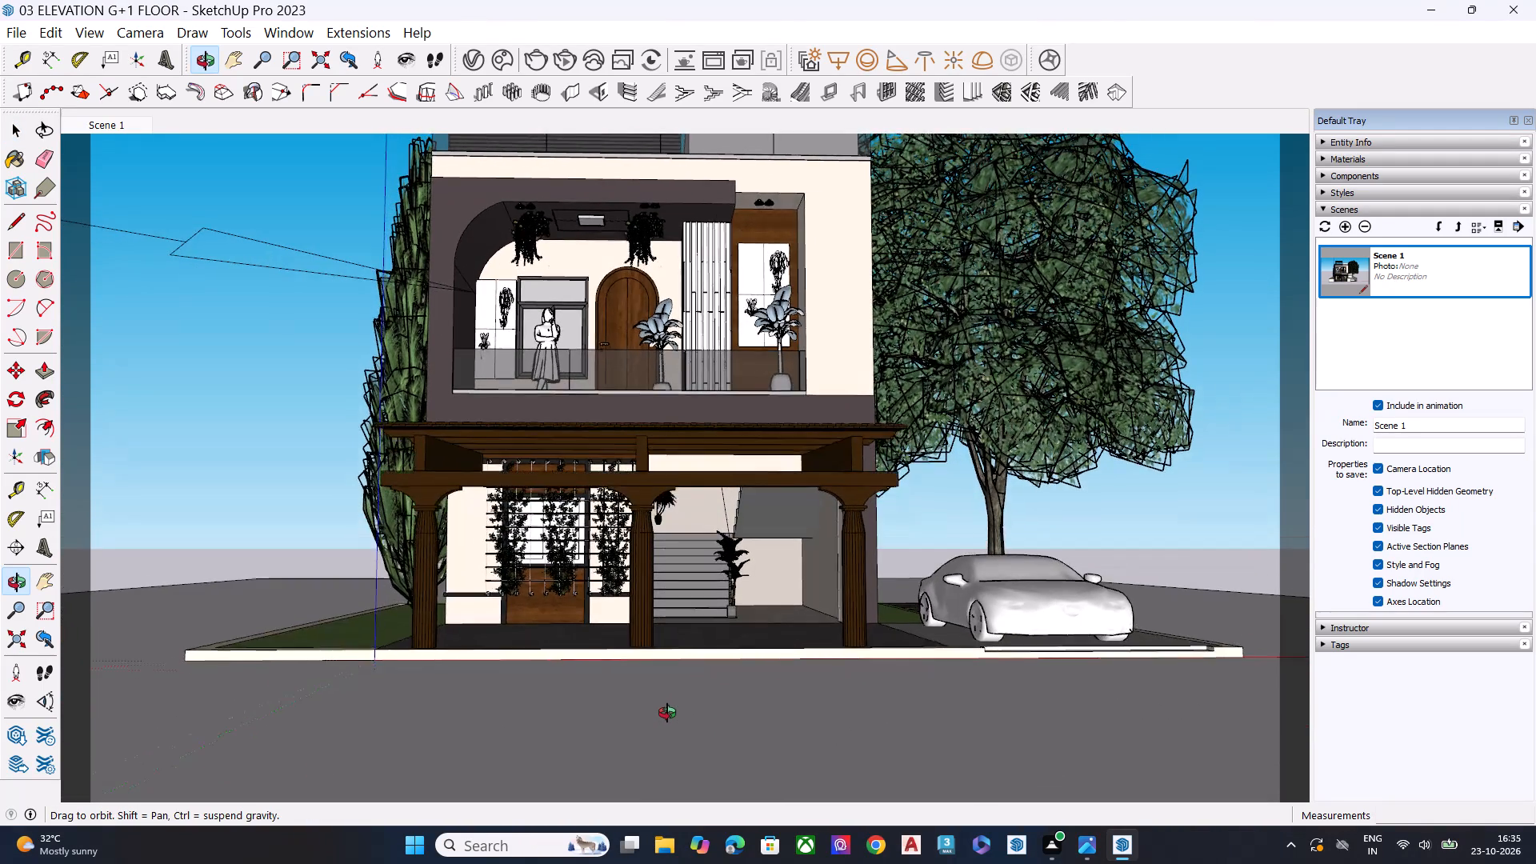
pyautogui.moveTo(667, 713); pyautogui.dragTo(667, 692, button='middle')
pyautogui.scroll(-6, 659, 571)
pyautogui.scroll(1, 663, 570)
pyautogui.scroll(-1, 665, 567)
pyautogui.moveTo(678, 565); pyautogui.dragTo(674, 660, button='middle')
pyautogui.scroll(4, 618, 641)
pyautogui.middleClick(661, 634)
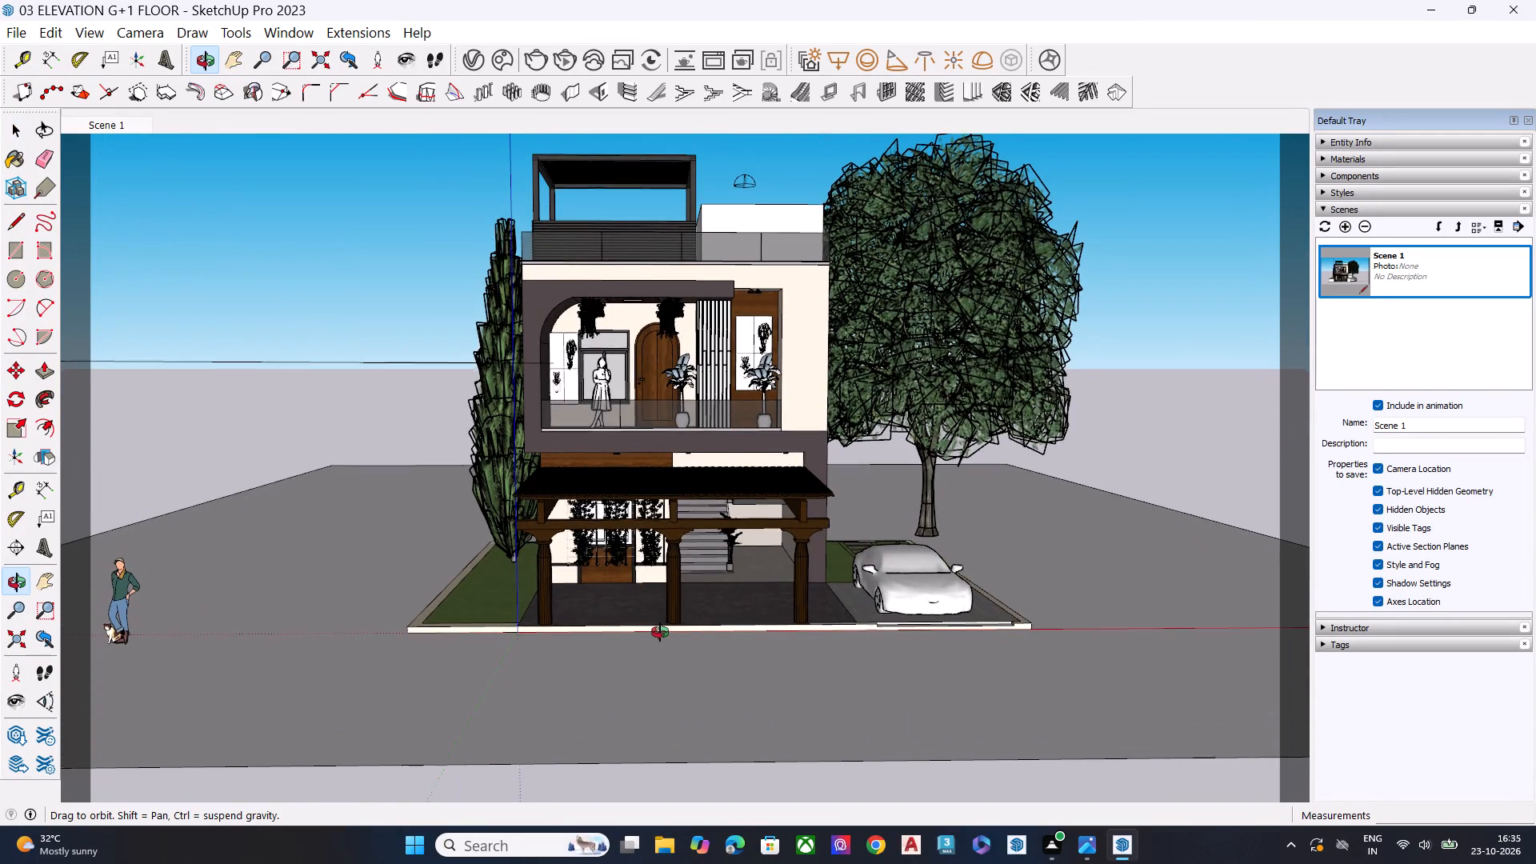
pyautogui.scroll(1, 660, 631)
pyautogui.middleClick(638, 598)
pyautogui.scroll(-1, 638, 599)
pyautogui.scroll(1, 638, 600)
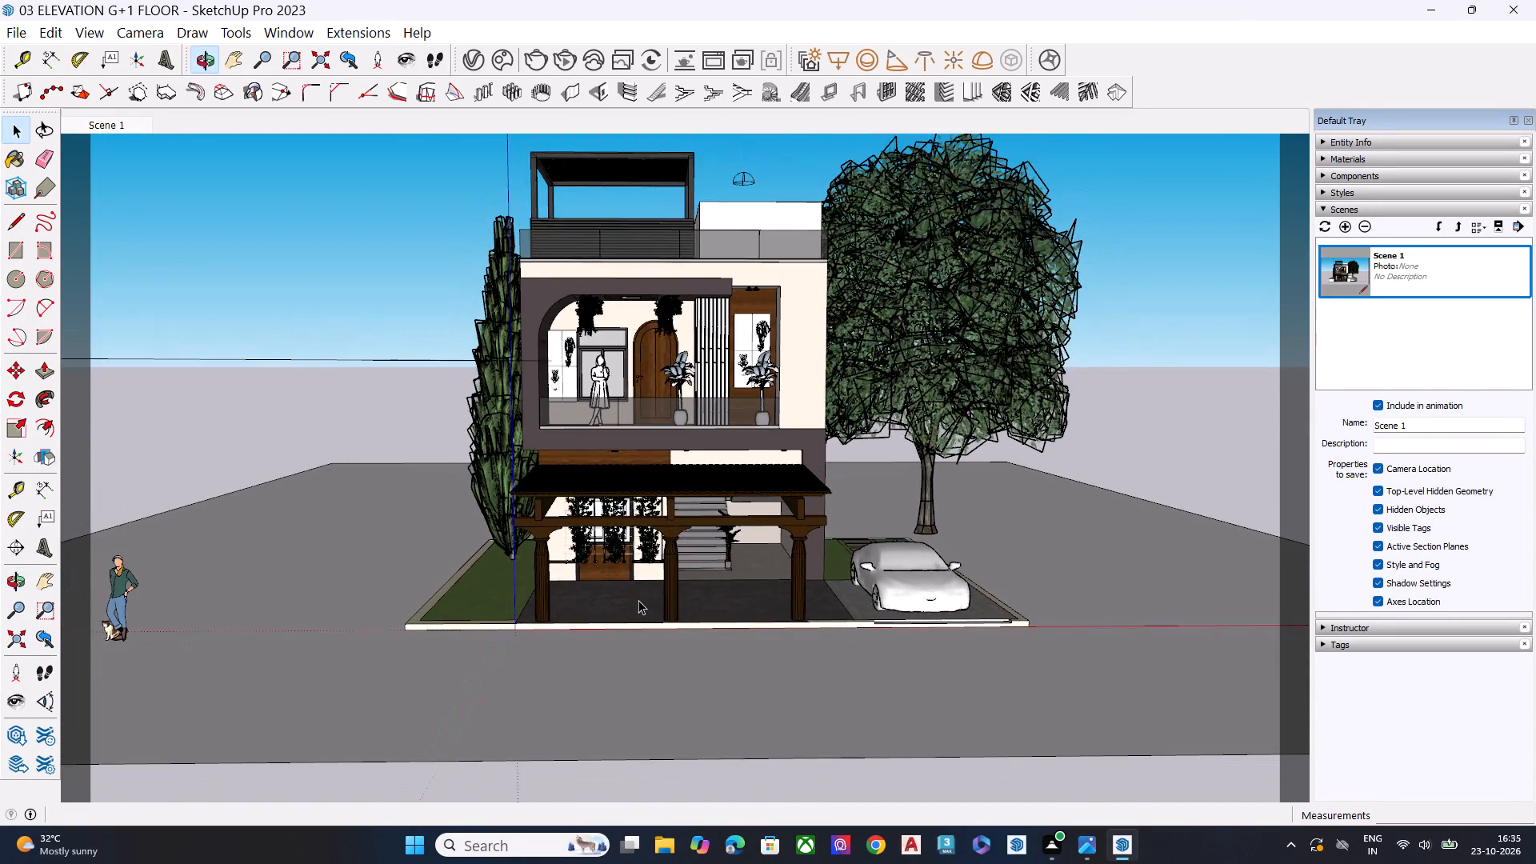
pyautogui.press('h')
pyautogui.moveTo(646, 538); pyautogui.dragTo(644, 598)
pyautogui.scroll(2, 653, 611)
pyautogui.moveTo(650, 610); pyautogui.dragTo(648, 566, button='middle')
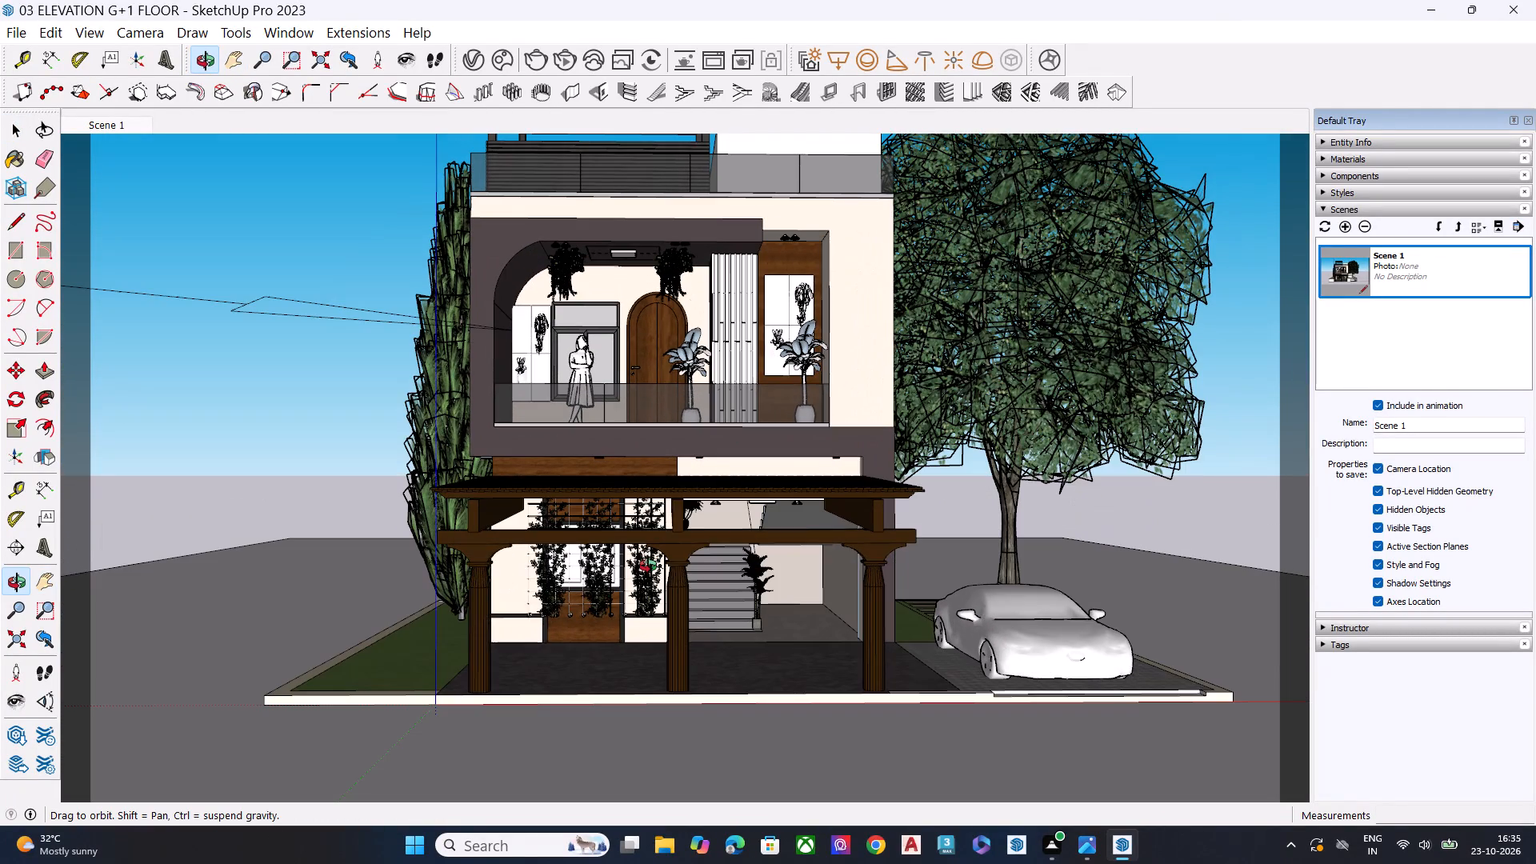
pyautogui.moveTo(648, 566); pyautogui.dragTo(650, 600, button='middle')
pyautogui.moveTo(661, 544); pyautogui.dragTo(675, 590)
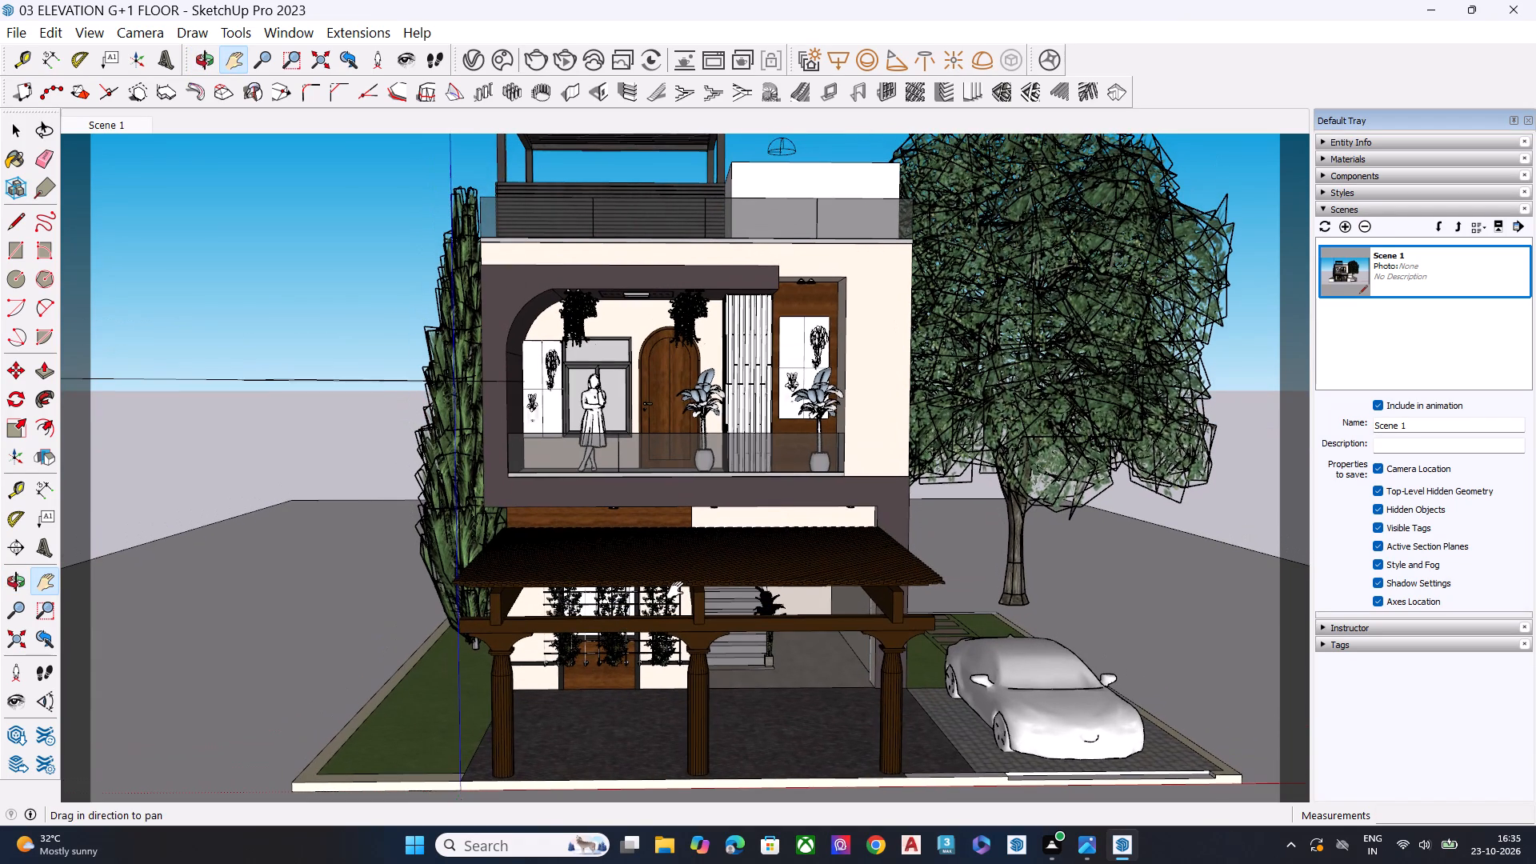
pyautogui.moveTo(675, 590); pyautogui.dragTo(672, 590)
pyautogui.scroll(-2, 658, 589)
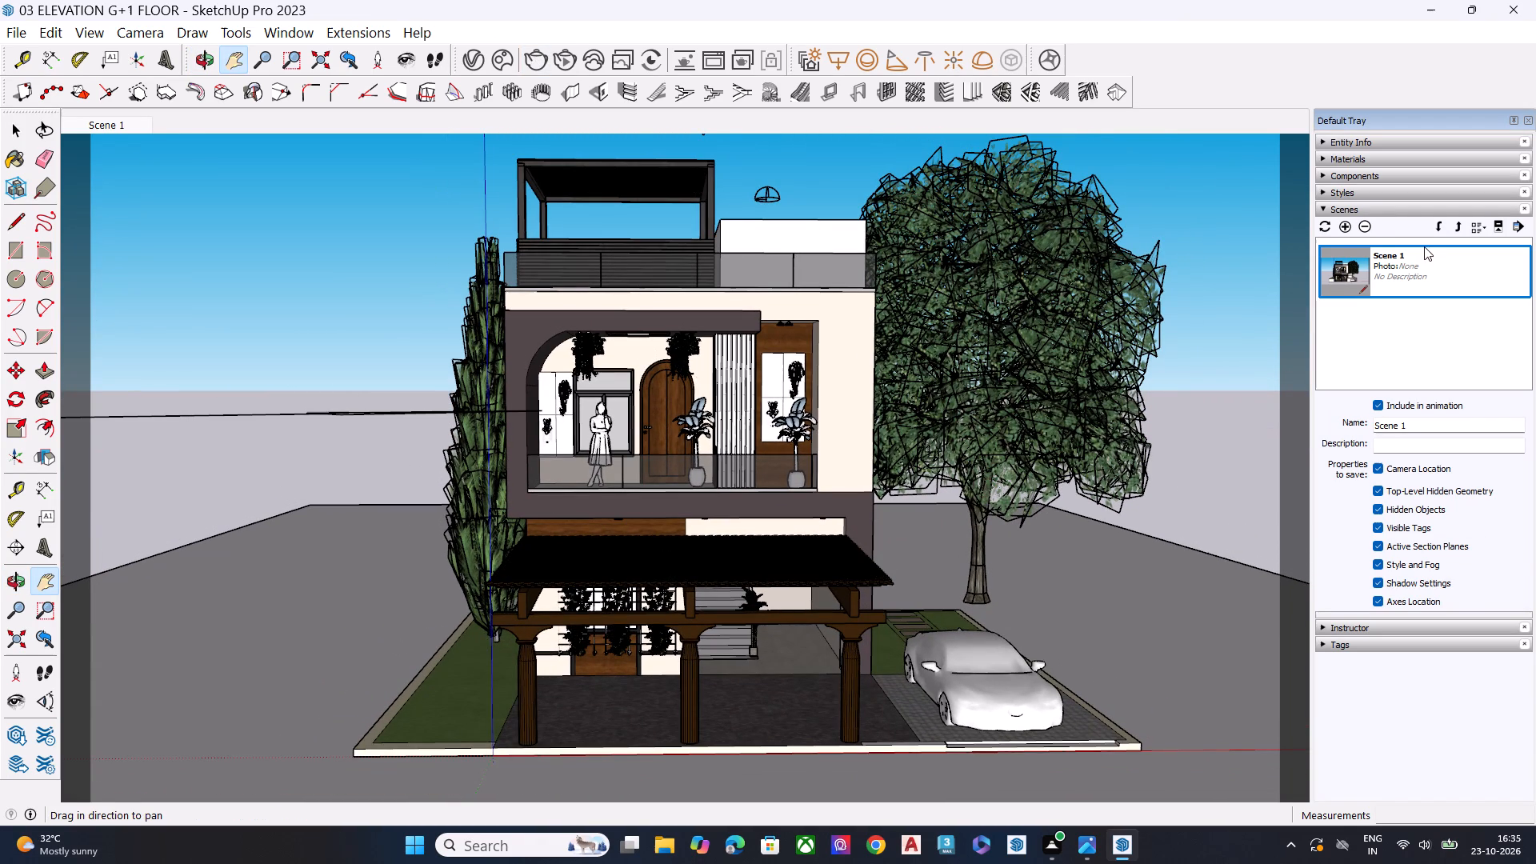
pyautogui.click(1337, 224)
pyautogui.click(1339, 226)
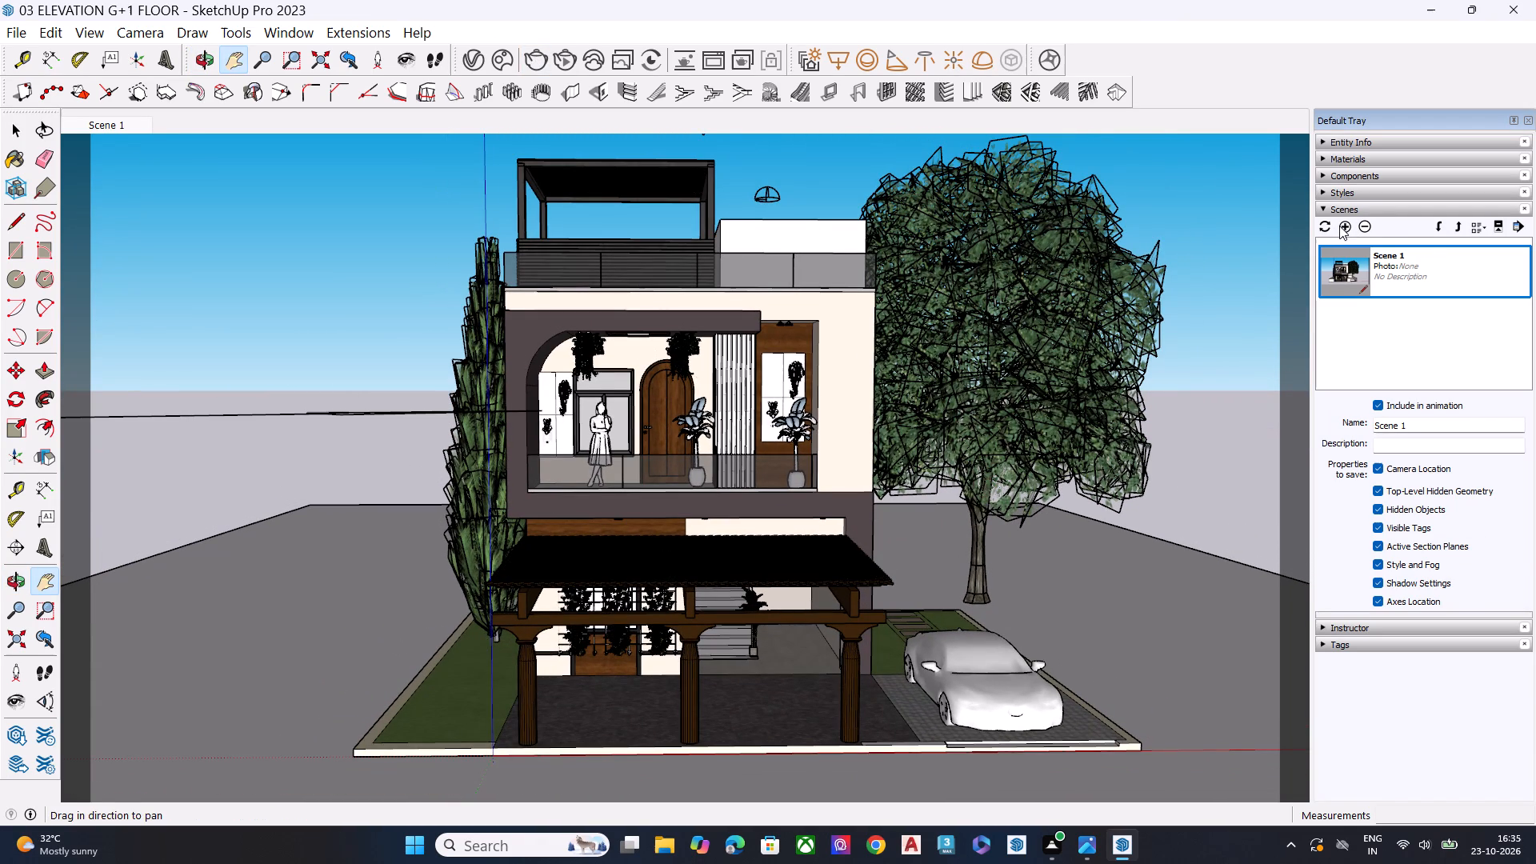
pyautogui.click(1344, 229)
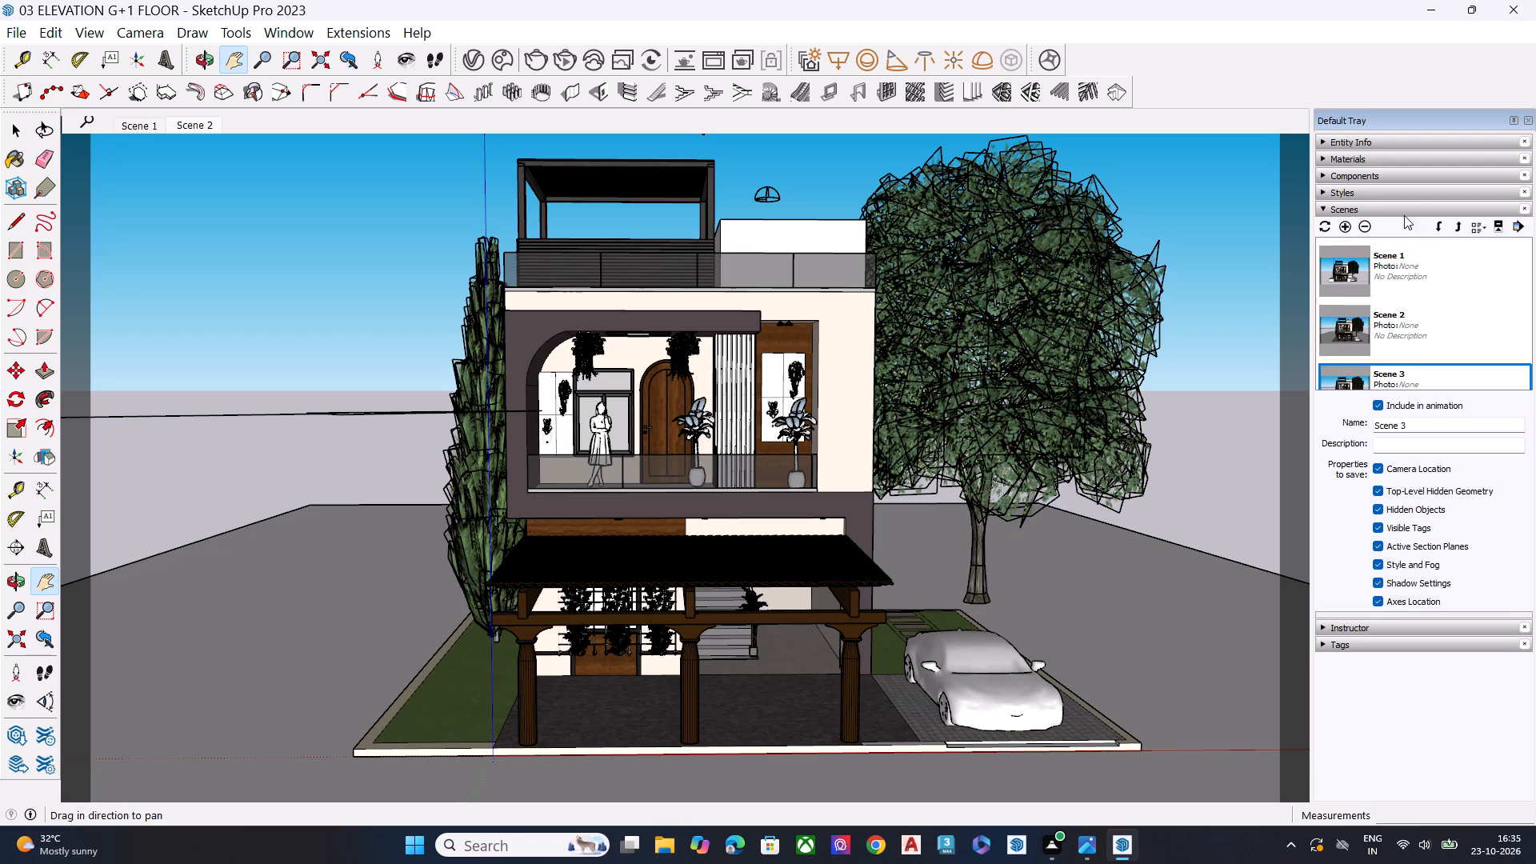
# Delete the duplicate scenes Scene 4 and Scene 3.
pyautogui.click(1364, 226)
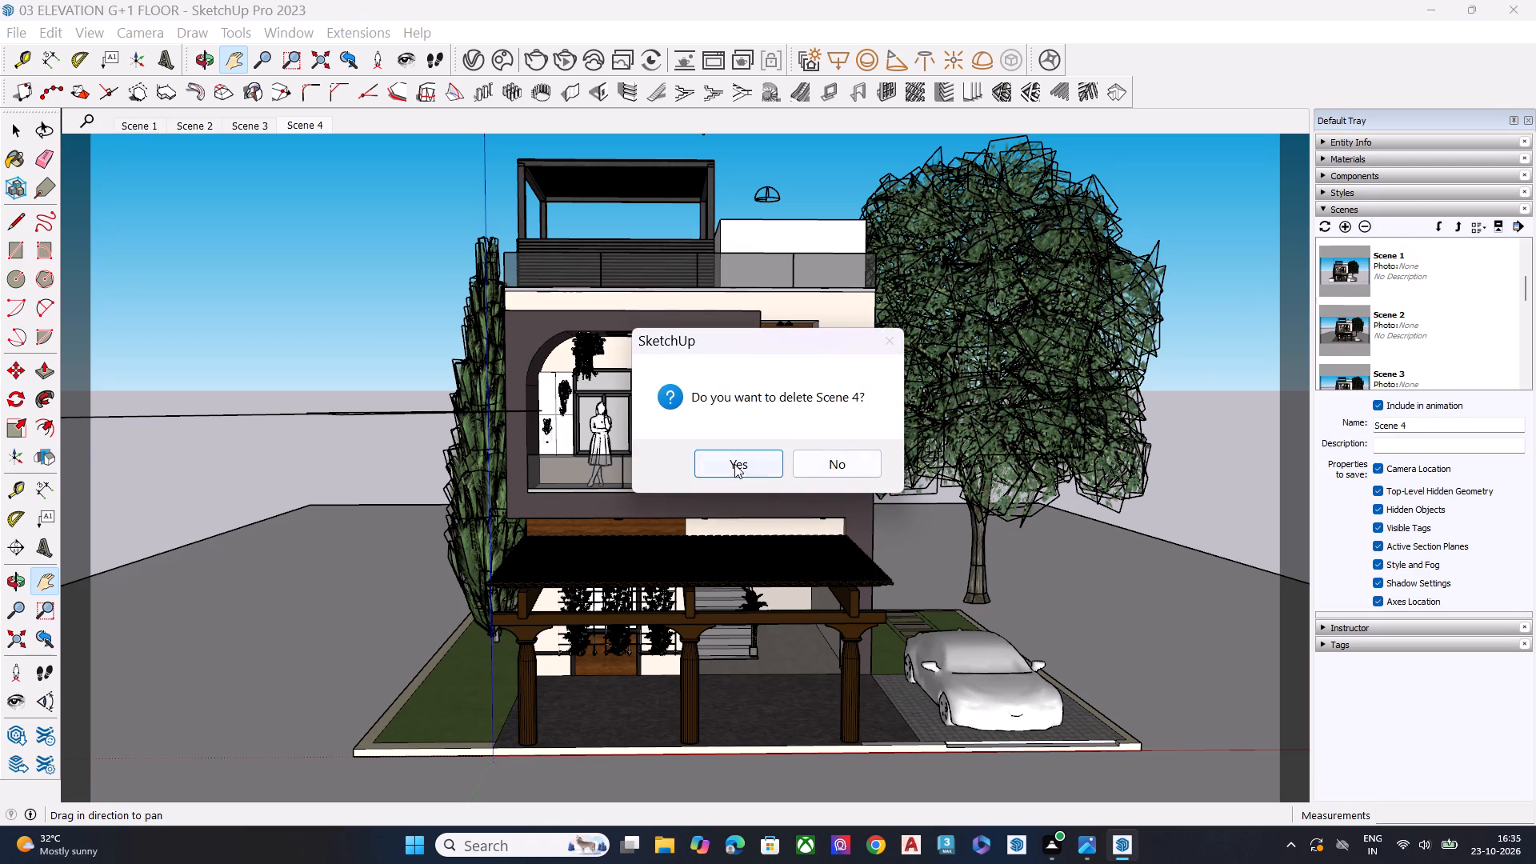
pyautogui.click(734, 464)
pyautogui.scroll(-4, 1406, 353)
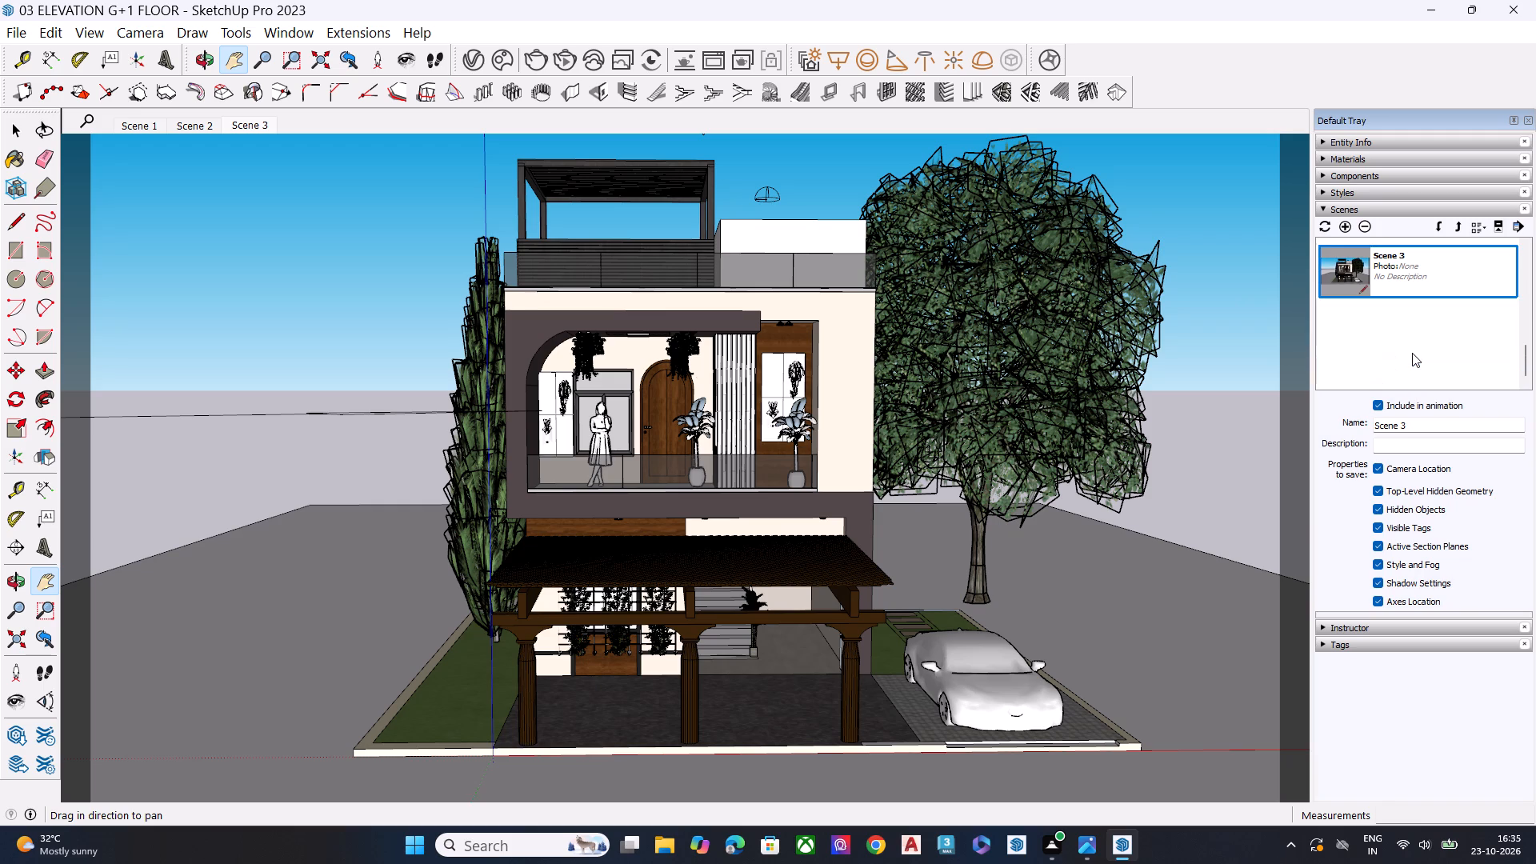
pyautogui.scroll(3, 1412, 353)
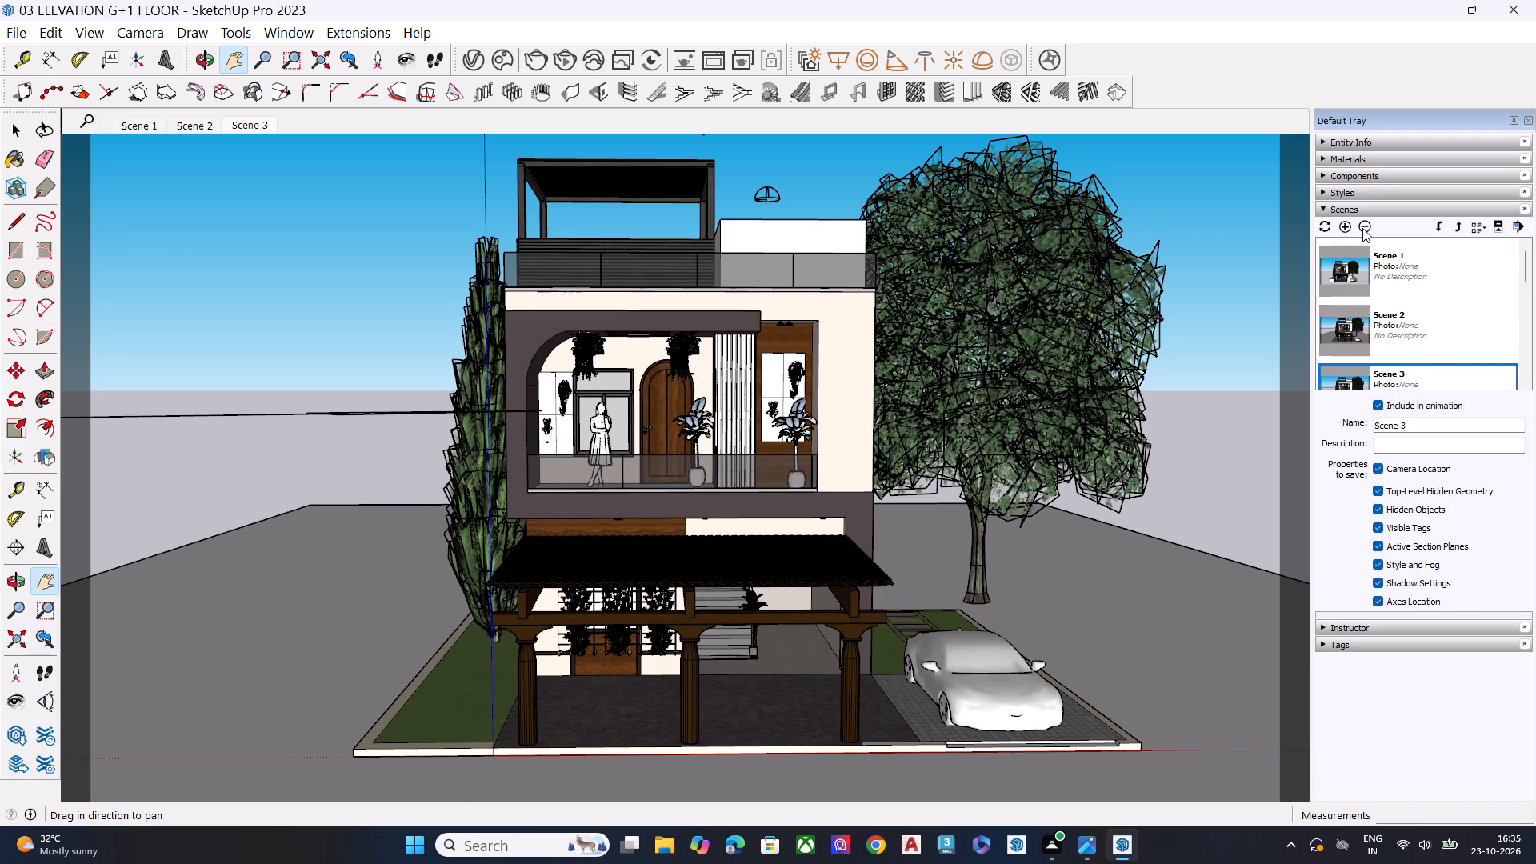
pyautogui.click(1362, 228)
pyautogui.click(735, 460)
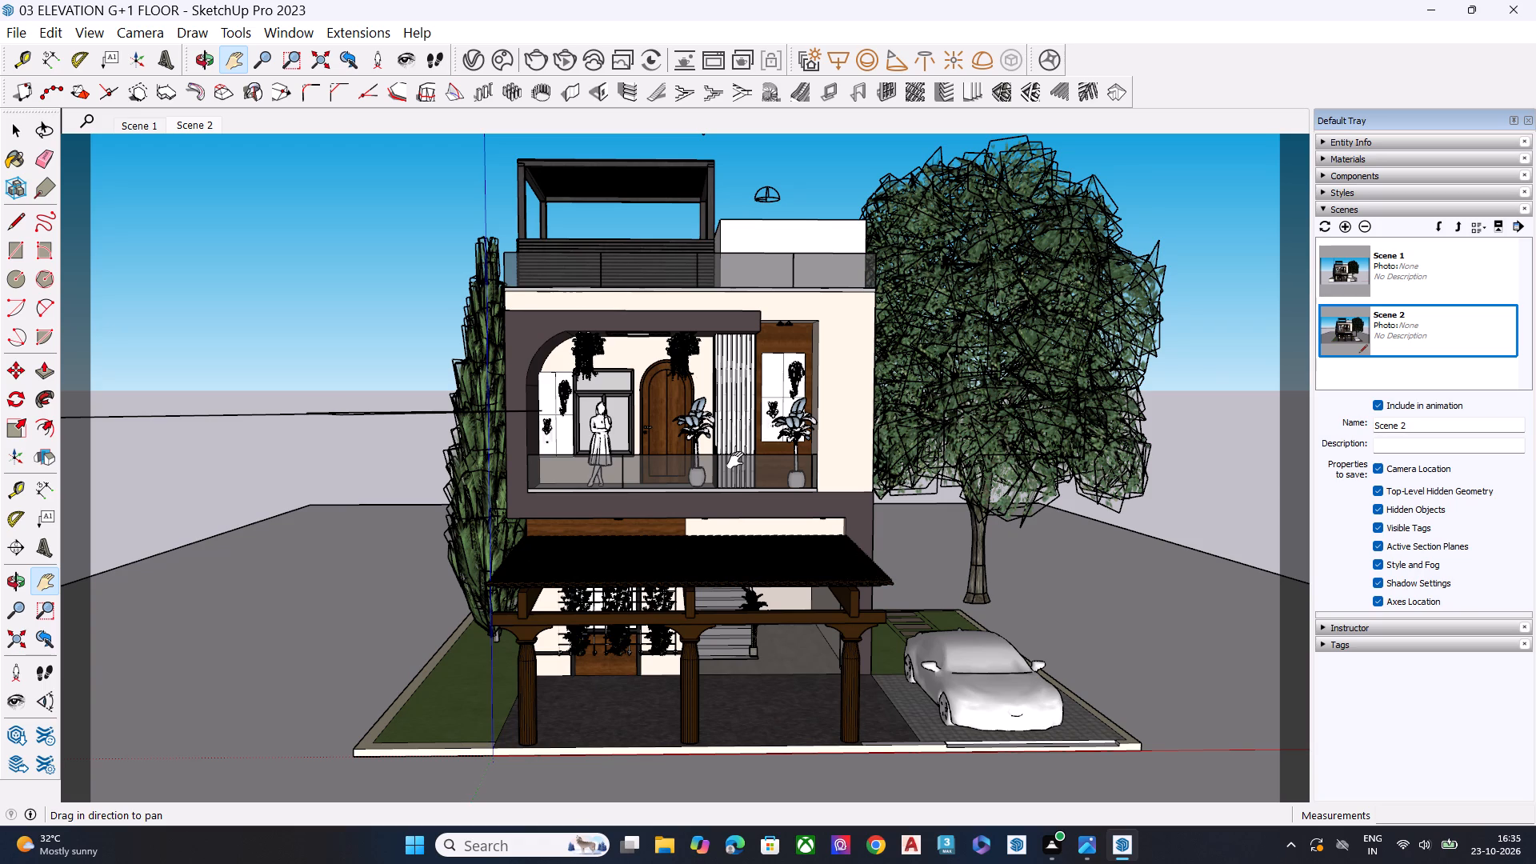
# Run a V-Ray test render of the Scene 2 view, inspect the image, and close the frame buffer.
pyautogui.click(537, 63)
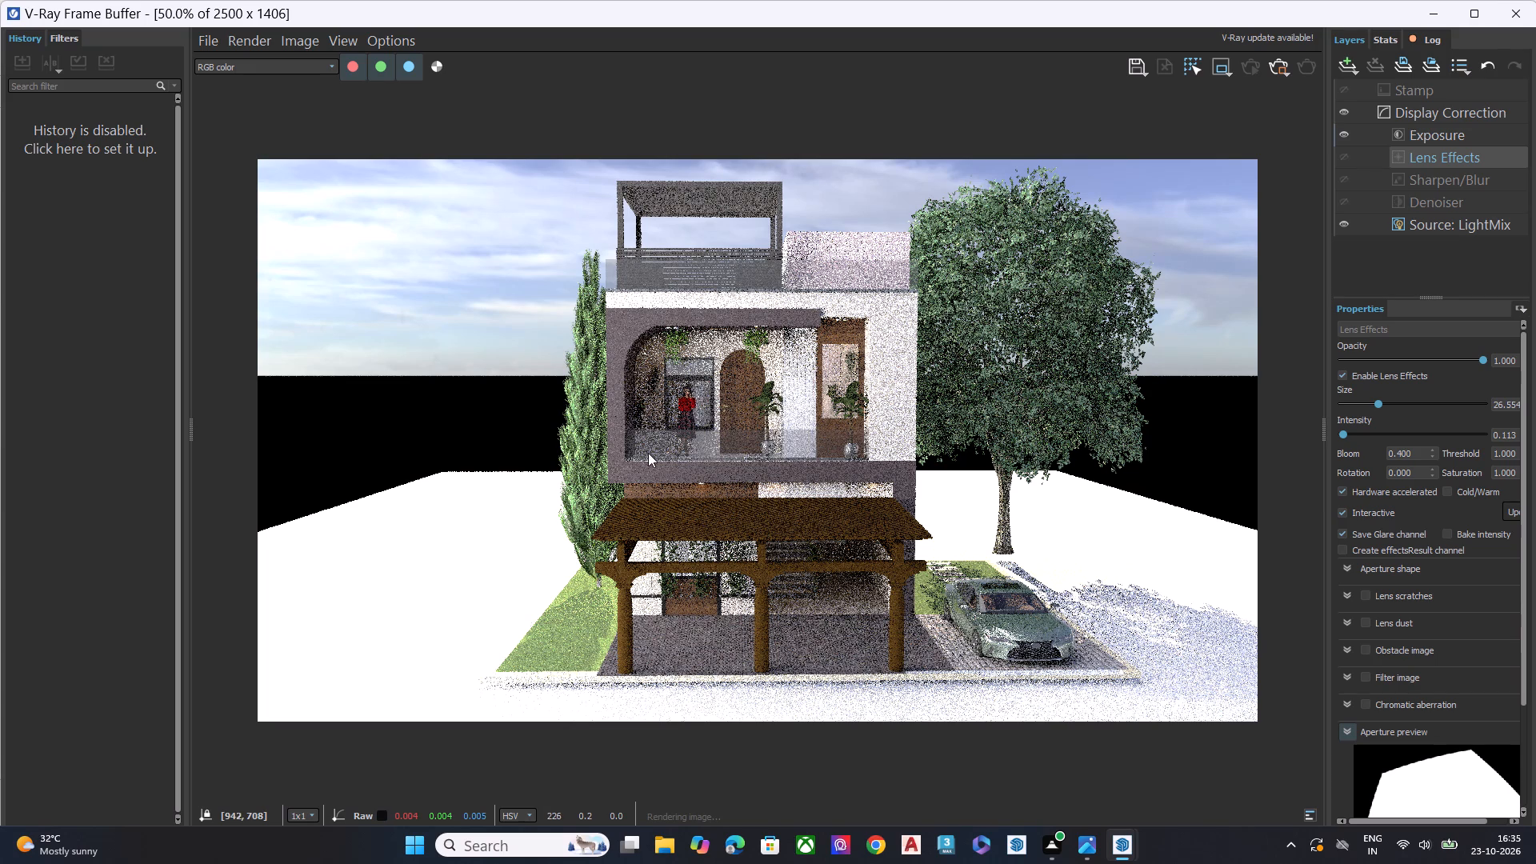
pyautogui.scroll(-1, 653, 455)
pyautogui.scroll(1, 741, 602)
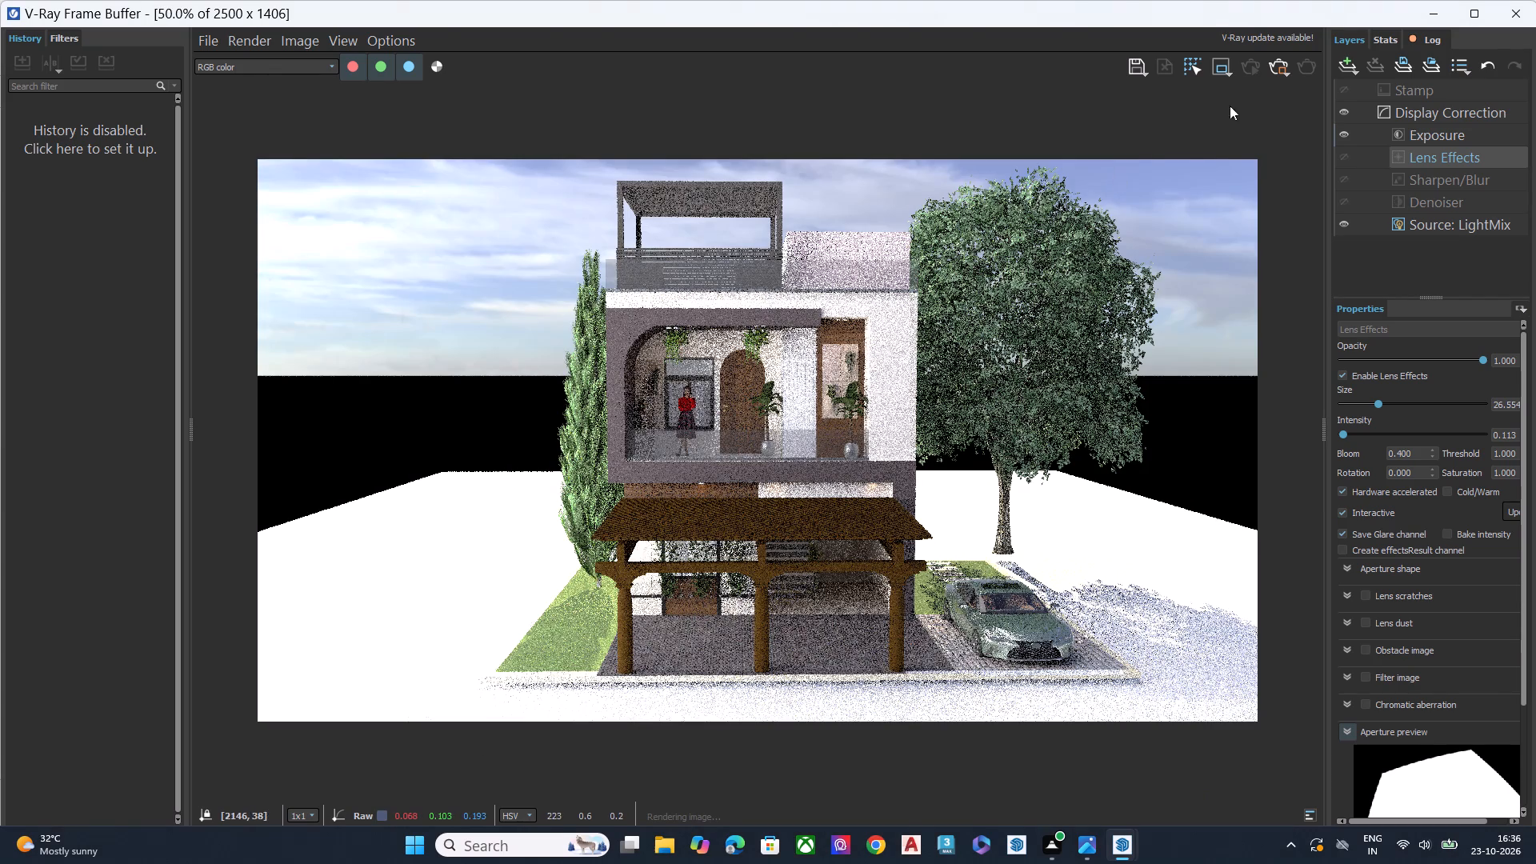
pyautogui.click(1279, 68)
pyautogui.click(1518, 15)
# Examine the house, plot and ground plane from eye-level and raised frontal views at varying distances.
pyautogui.scroll(-3, 744, 492)
pyautogui.moveTo(779, 600); pyautogui.dragTo(766, 530, button='middle')
pyautogui.moveTo(745, 570); pyautogui.dragTo(754, 613, button='middle')
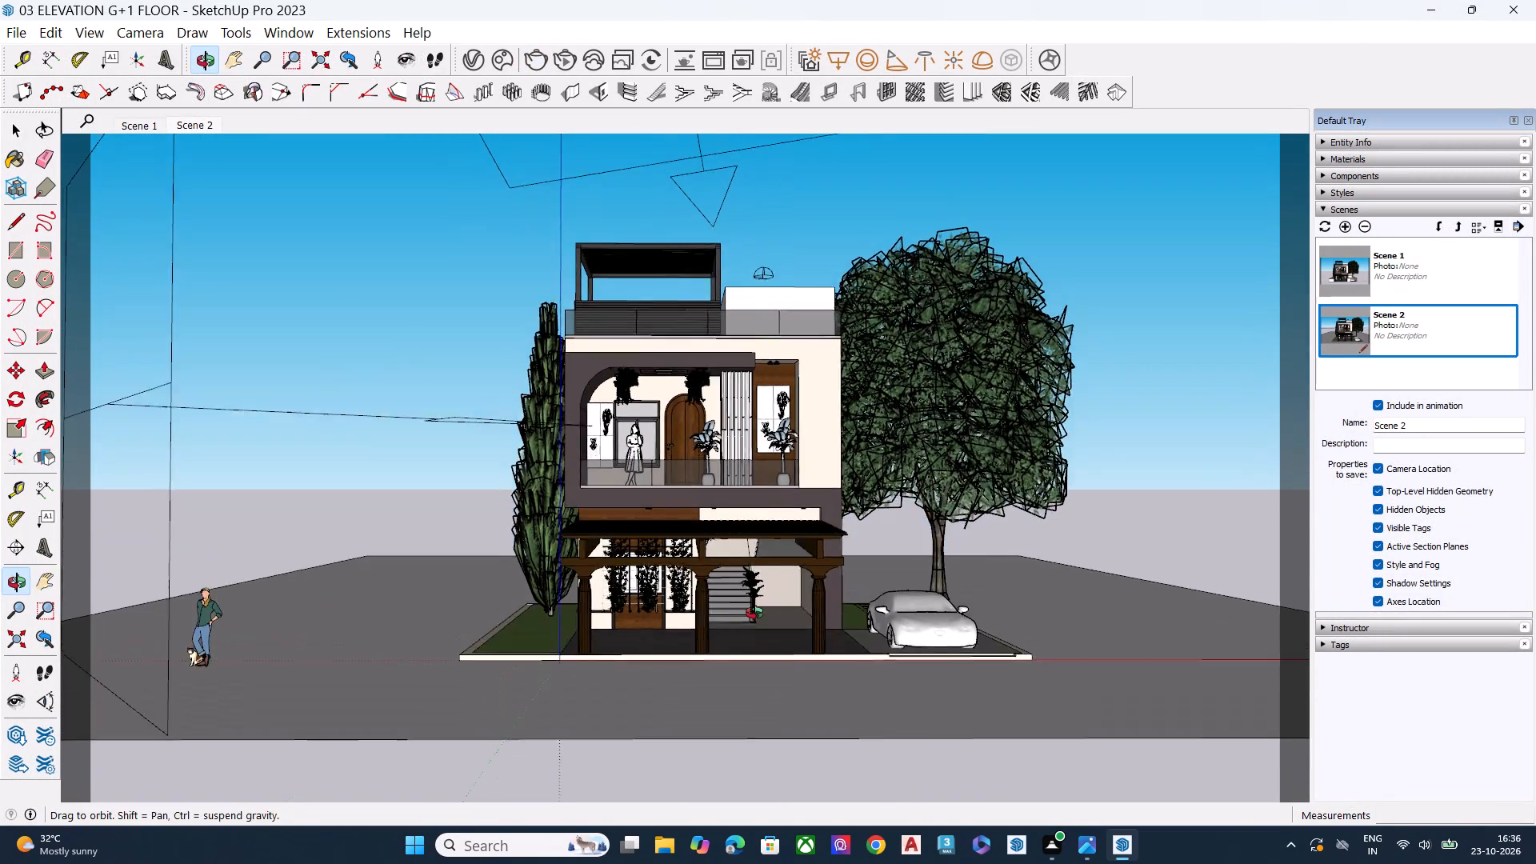
pyautogui.moveTo(754, 613); pyautogui.dragTo(757, 638, button='middle')
pyautogui.scroll(-2, 688, 433)
pyautogui.scroll(2, 688, 433)
pyautogui.scroll(-4, 688, 433)
pyautogui.moveTo(705, 480); pyautogui.dragTo(706, 618, button='middle')
pyautogui.scroll(3, 706, 618)
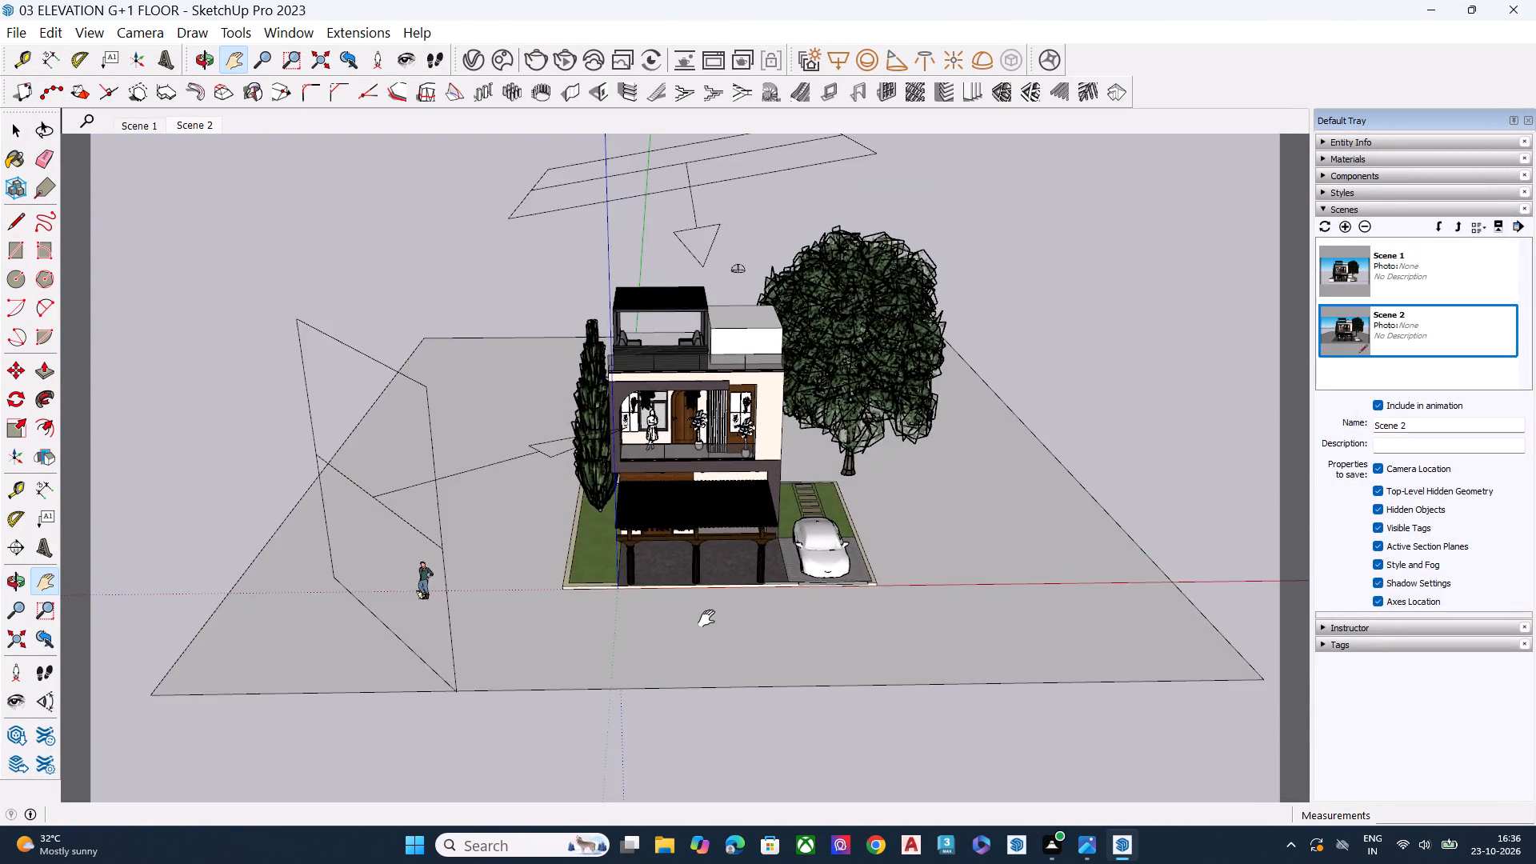
pyautogui.scroll(5, 706, 618)
pyautogui.scroll(-2, 678, 615)
pyautogui.scroll(1, 677, 619)
pyautogui.scroll(-4, 675, 622)
pyautogui.moveTo(665, 492); pyautogui.dragTo(672, 498, button='middle')
pyautogui.scroll(1, 663, 463)
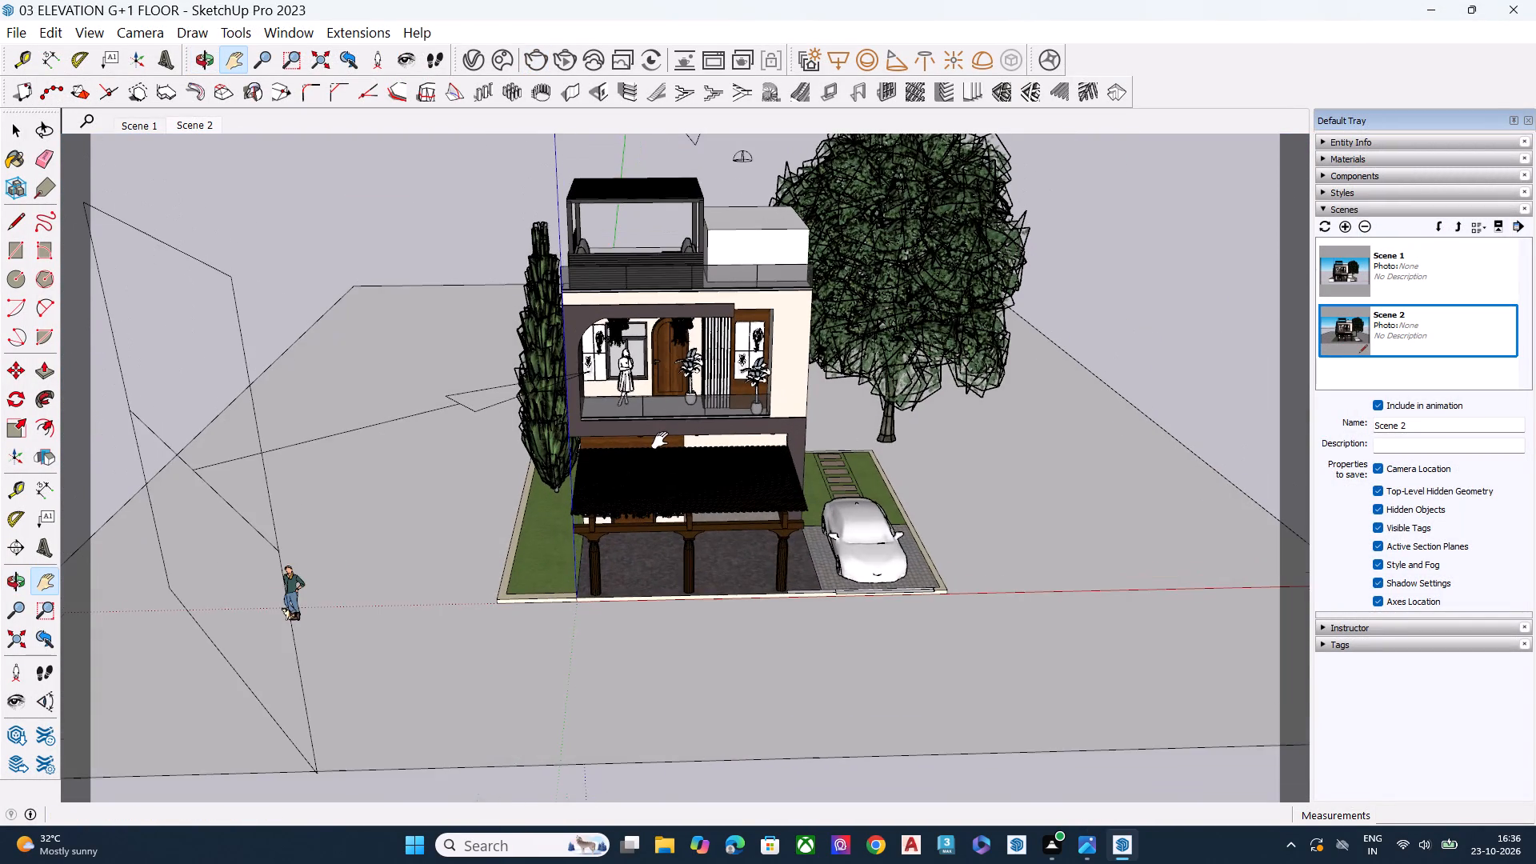
pyautogui.scroll(1, 662, 434)
pyautogui.scroll(-3, 659, 632)
pyautogui.scroll(1, 665, 352)
pyautogui.scroll(1, 692, 467)
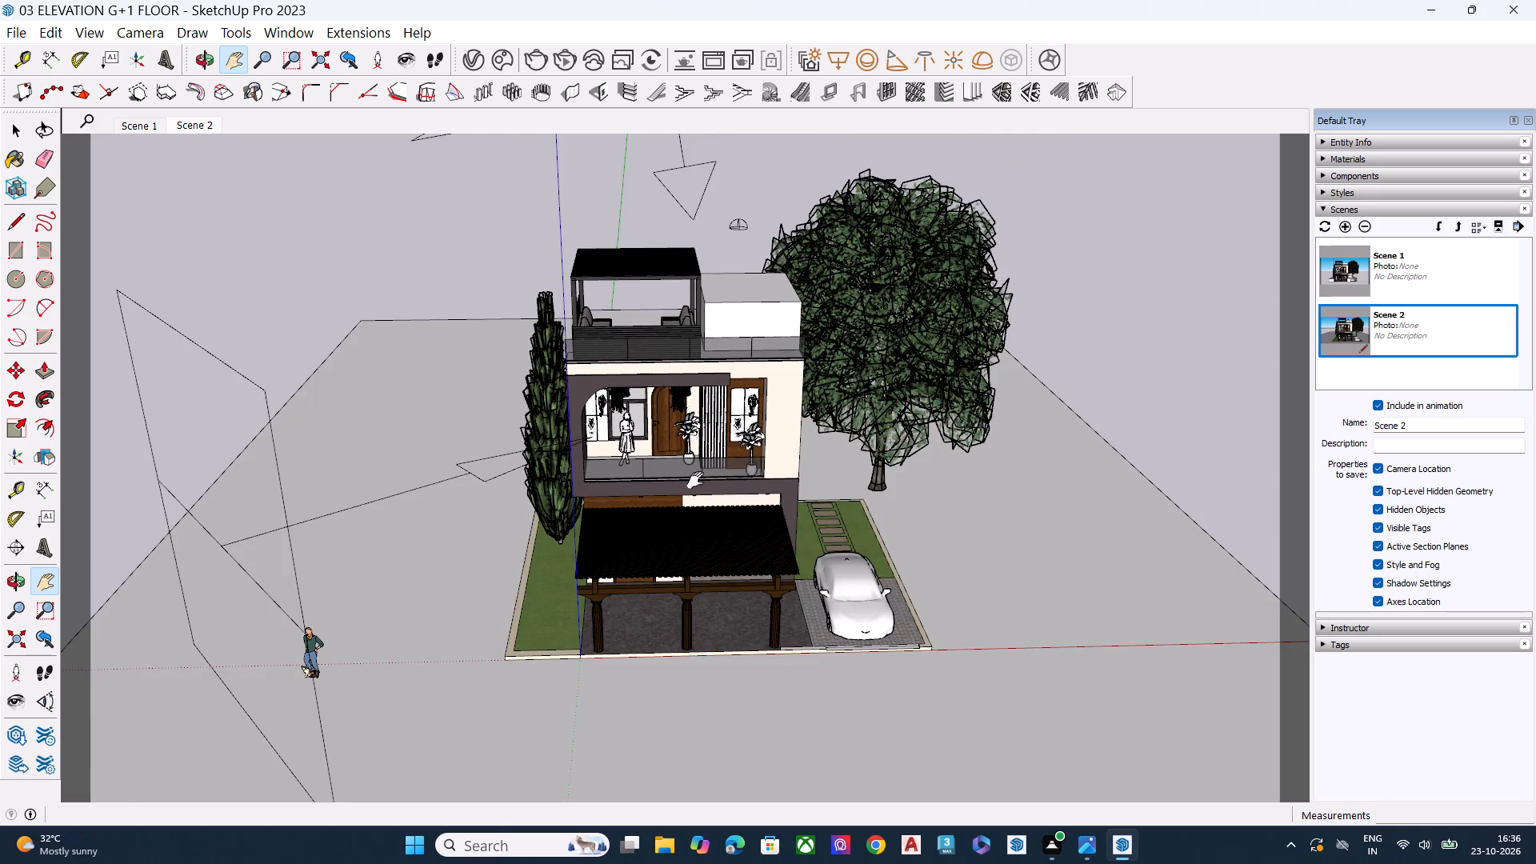
pyautogui.scroll(1, 695, 480)
pyautogui.moveTo(736, 550); pyautogui.dragTo(730, 530)
pyautogui.moveTo(730, 534); pyautogui.dragTo(727, 451, button='middle')
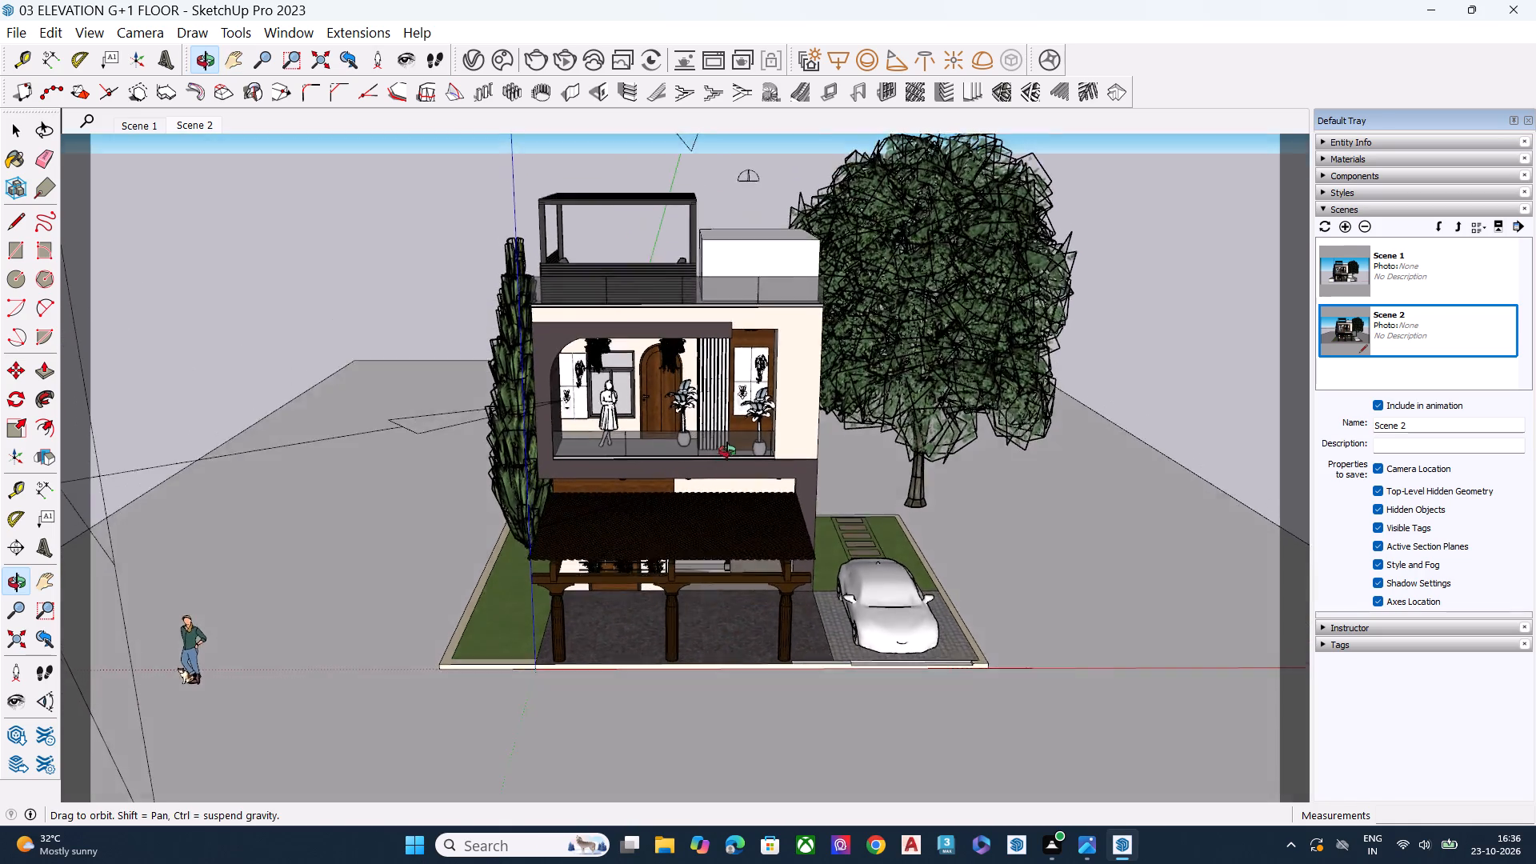
pyautogui.moveTo(727, 451); pyautogui.dragTo(728, 447, button='middle')
pyautogui.scroll(2, 694, 446)
pyautogui.scroll(-1, 693, 457)
pyautogui.moveTo(675, 431); pyautogui.dragTo(688, 504, button='middle')
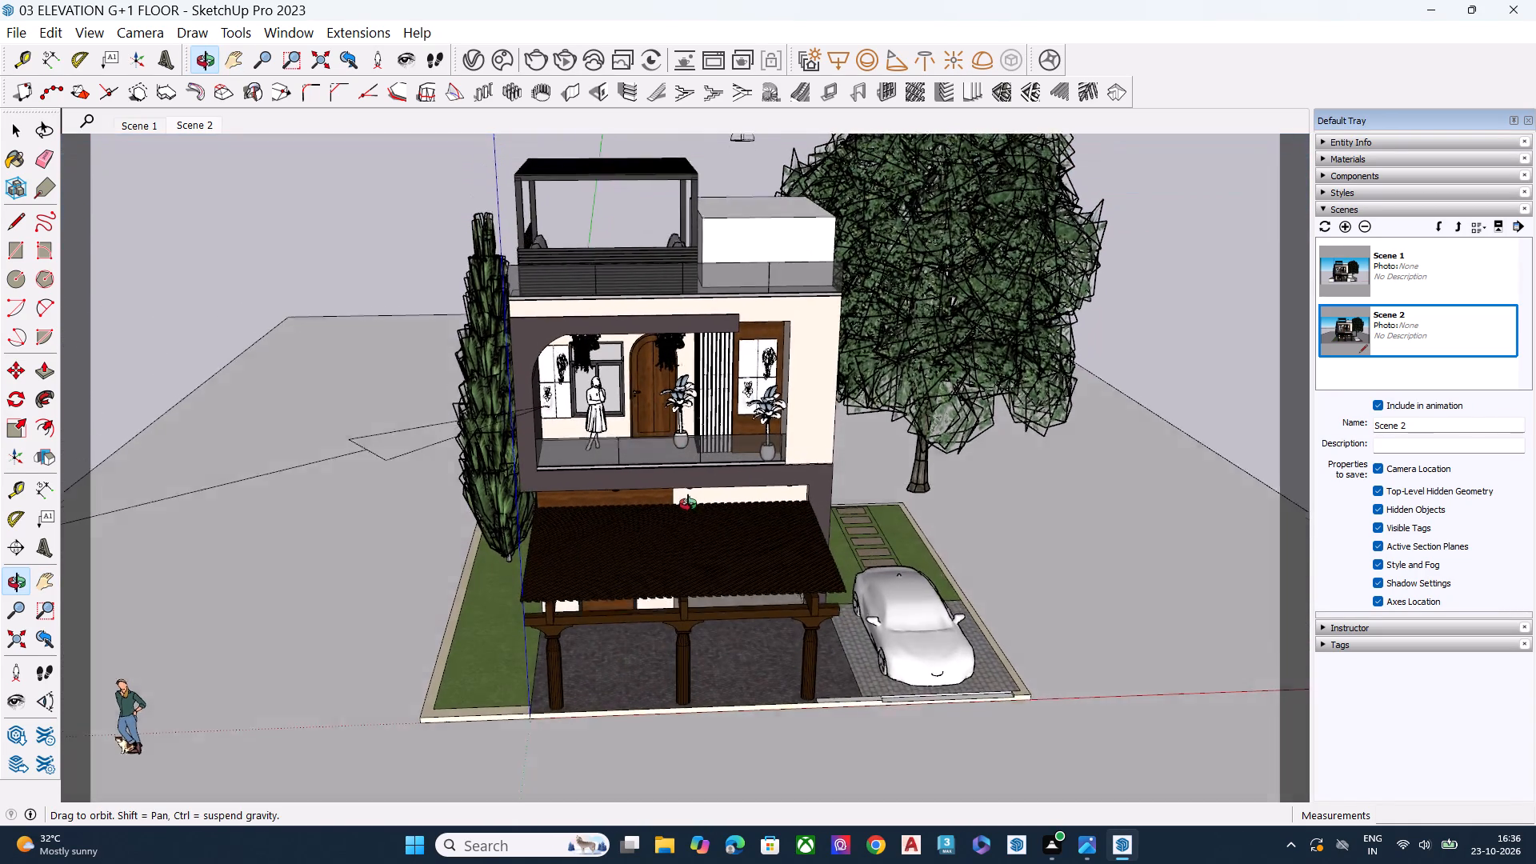
pyautogui.moveTo(688, 504); pyautogui.dragTo(679, 511, button='middle')
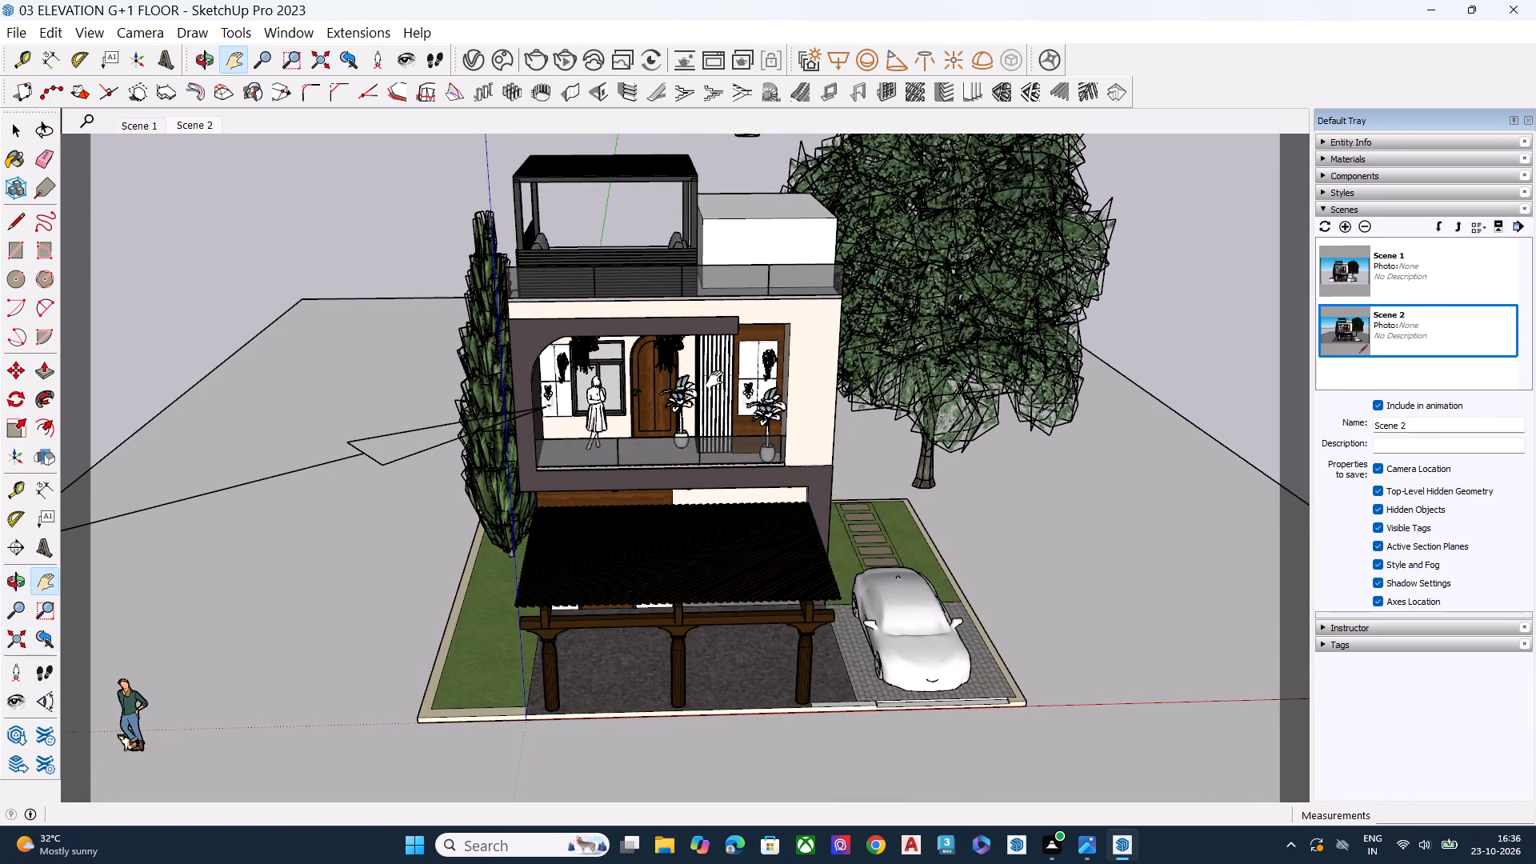
pyautogui.moveTo(710, 381); pyautogui.dragTo(712, 403, button='middle')
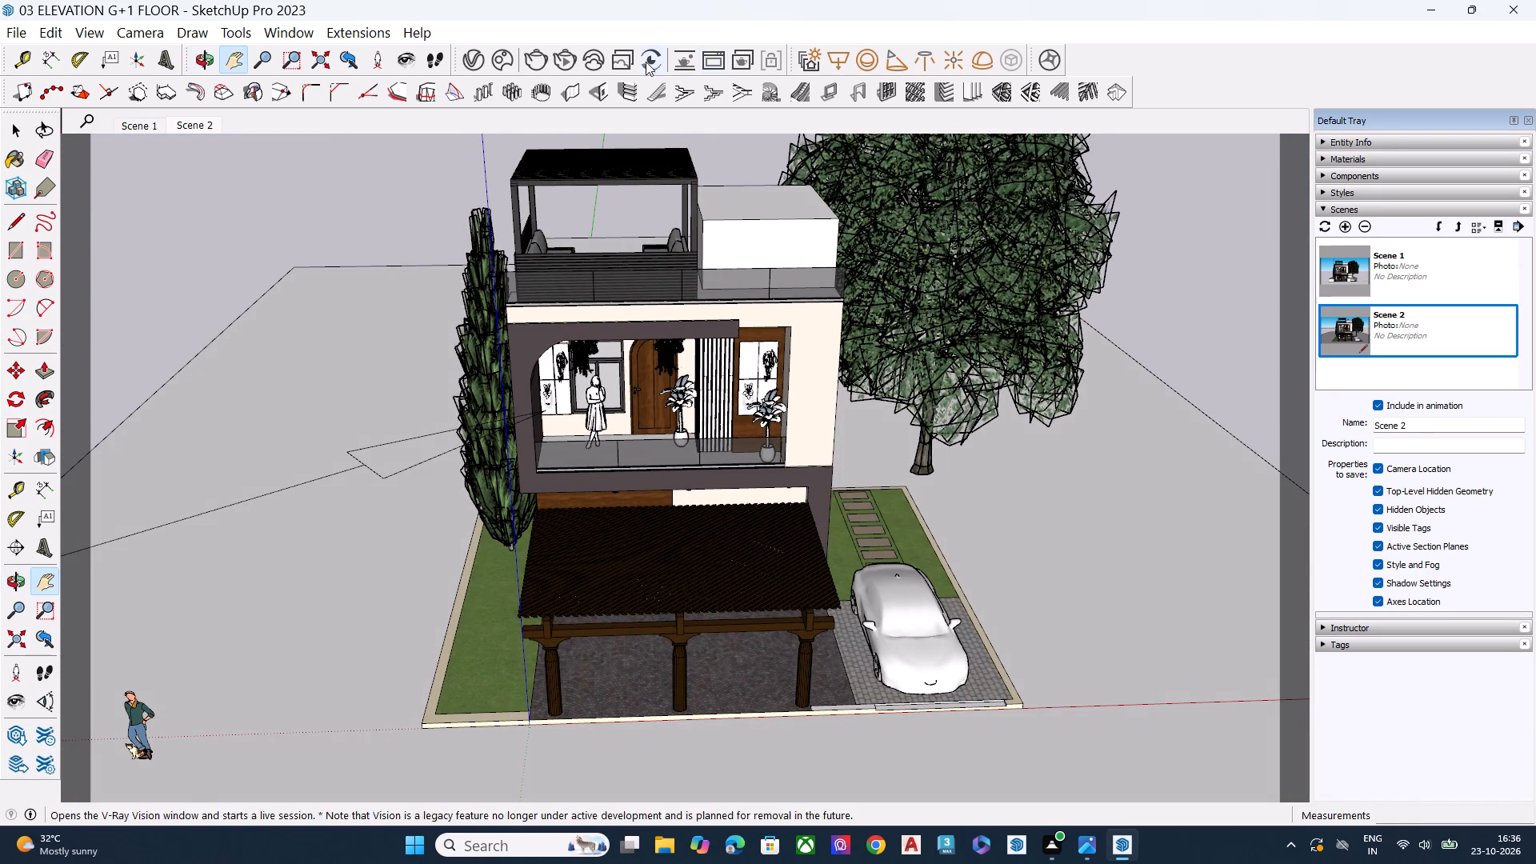
# Set the V-Ray render output aspect ratio to 4:3 - Picture.
pyautogui.click(484, 60)
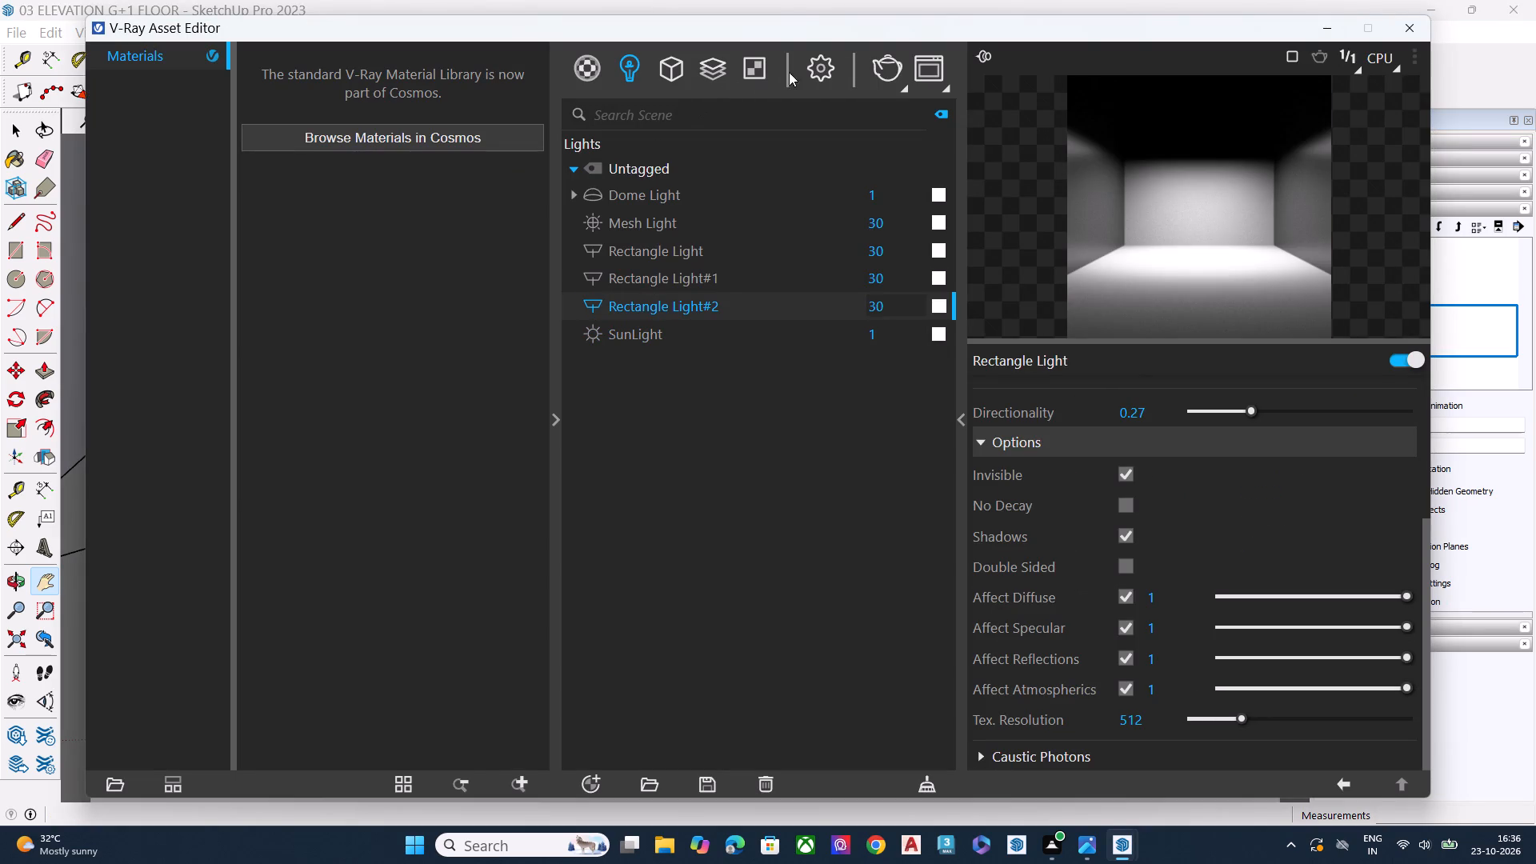
pyautogui.click(821, 69)
pyautogui.click(714, 346)
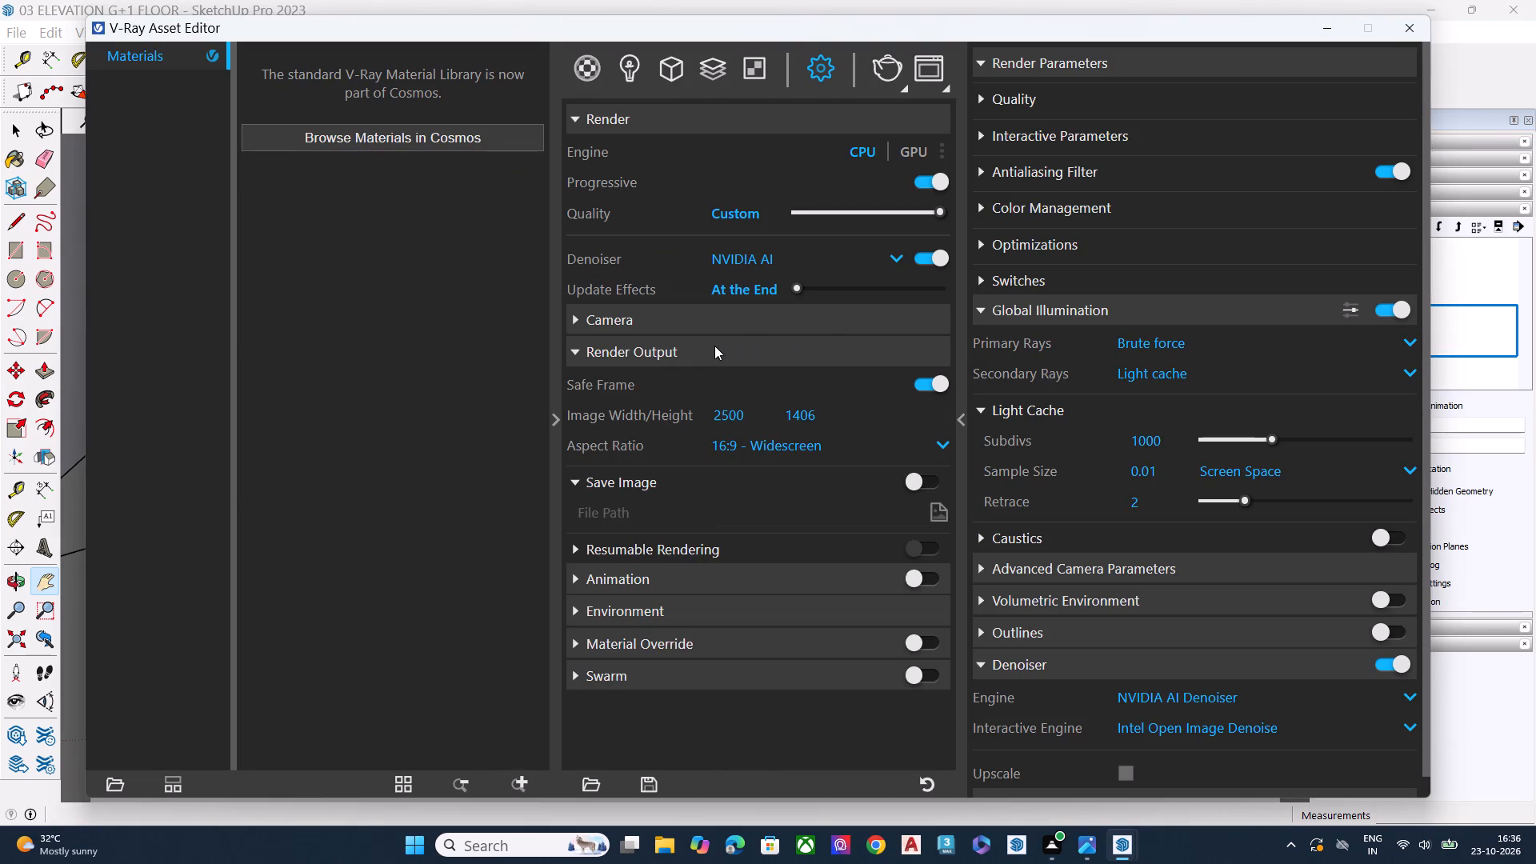
pyautogui.click(811, 451)
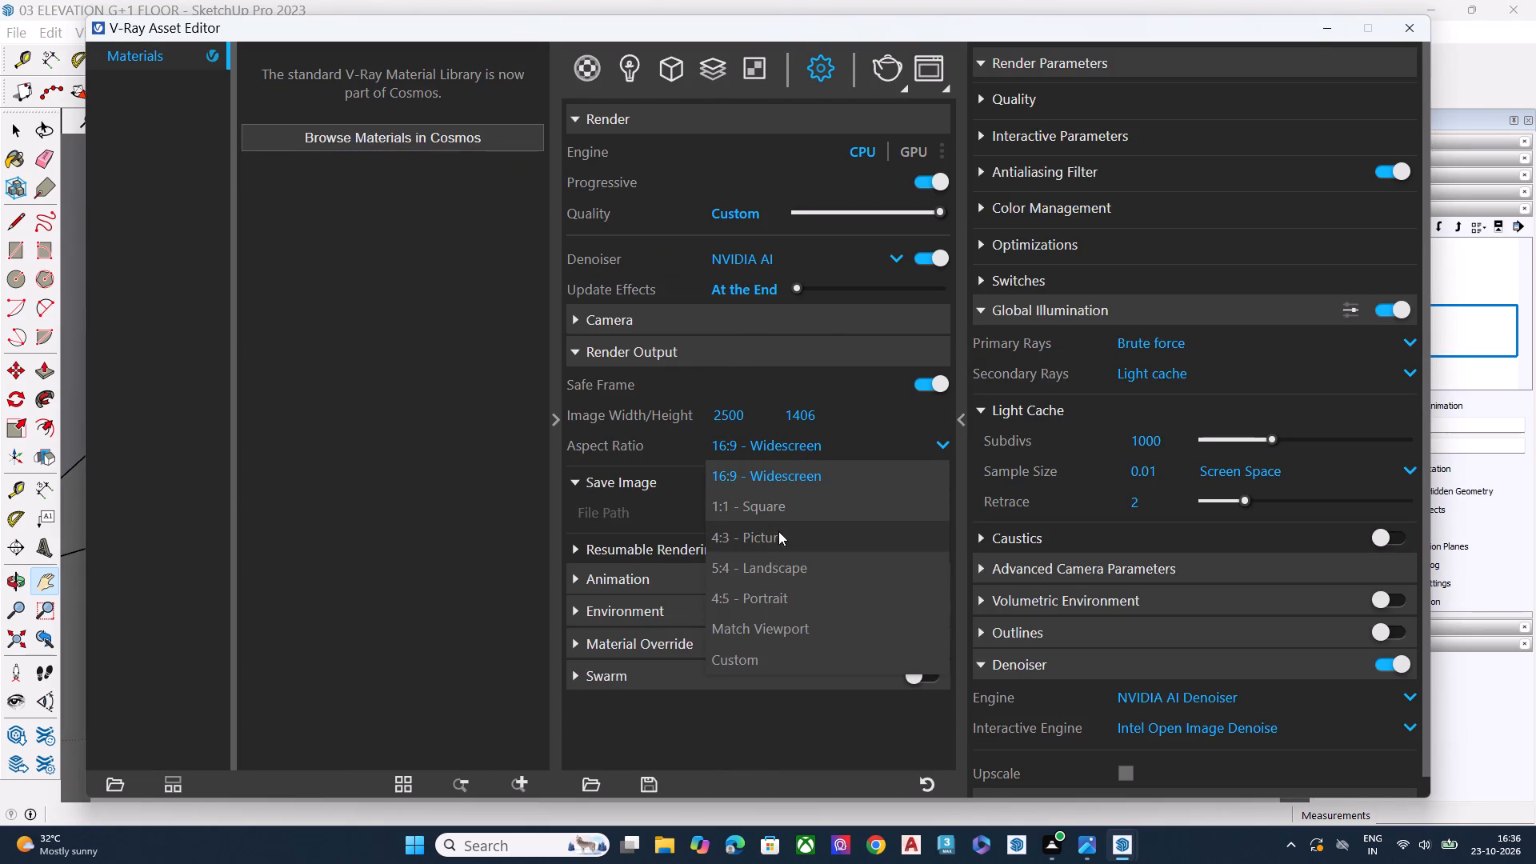
pyautogui.click(772, 542)
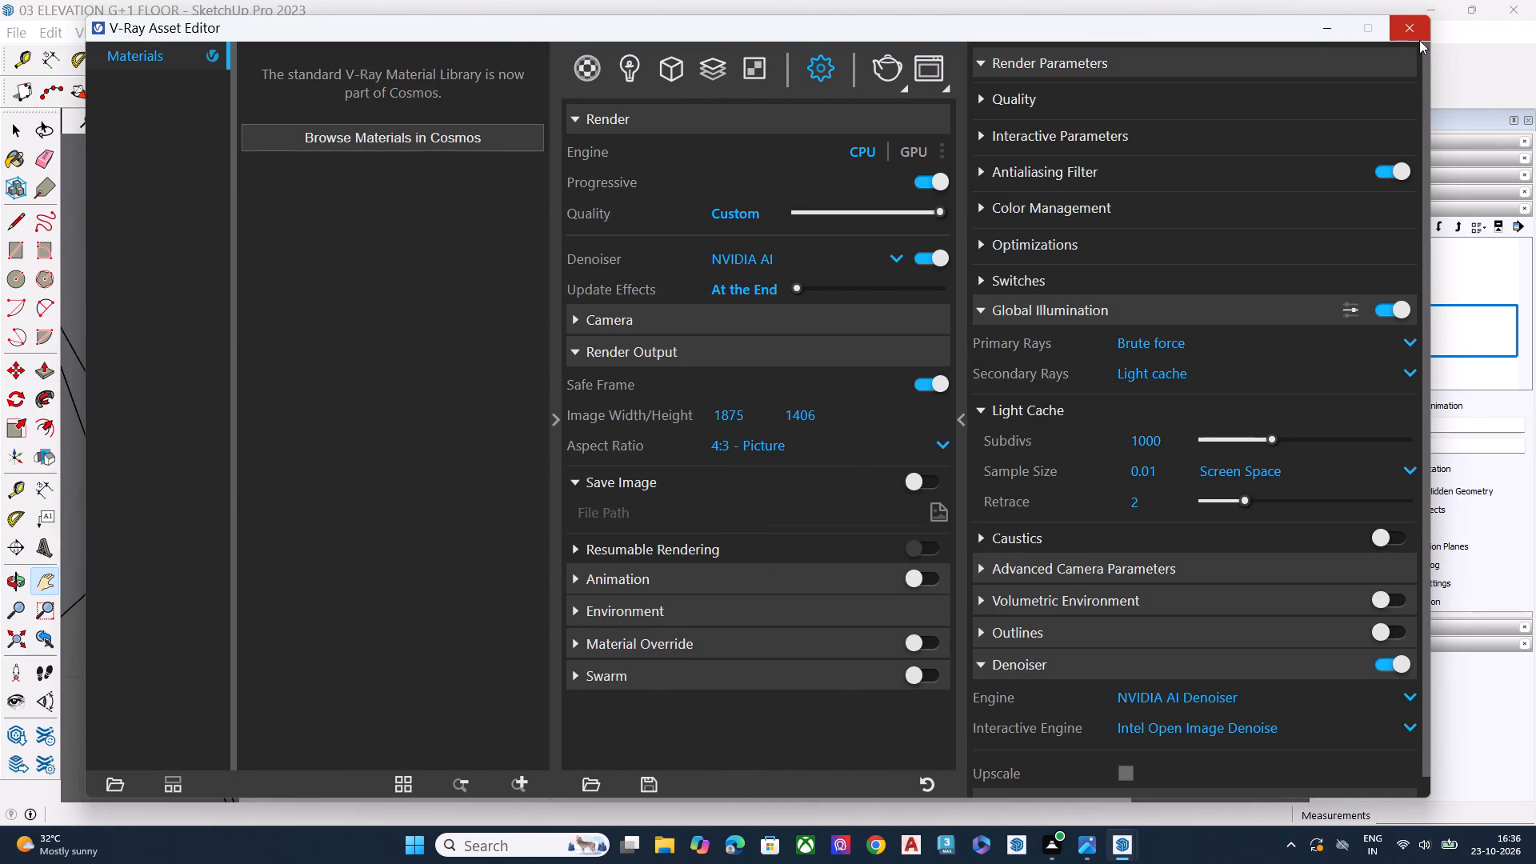
# Close the render settings and examine the house front and plot within the 4:3 frame from raised and near eye-level views.
pyautogui.click(1419, 40)
pyautogui.scroll(1, 857, 480)
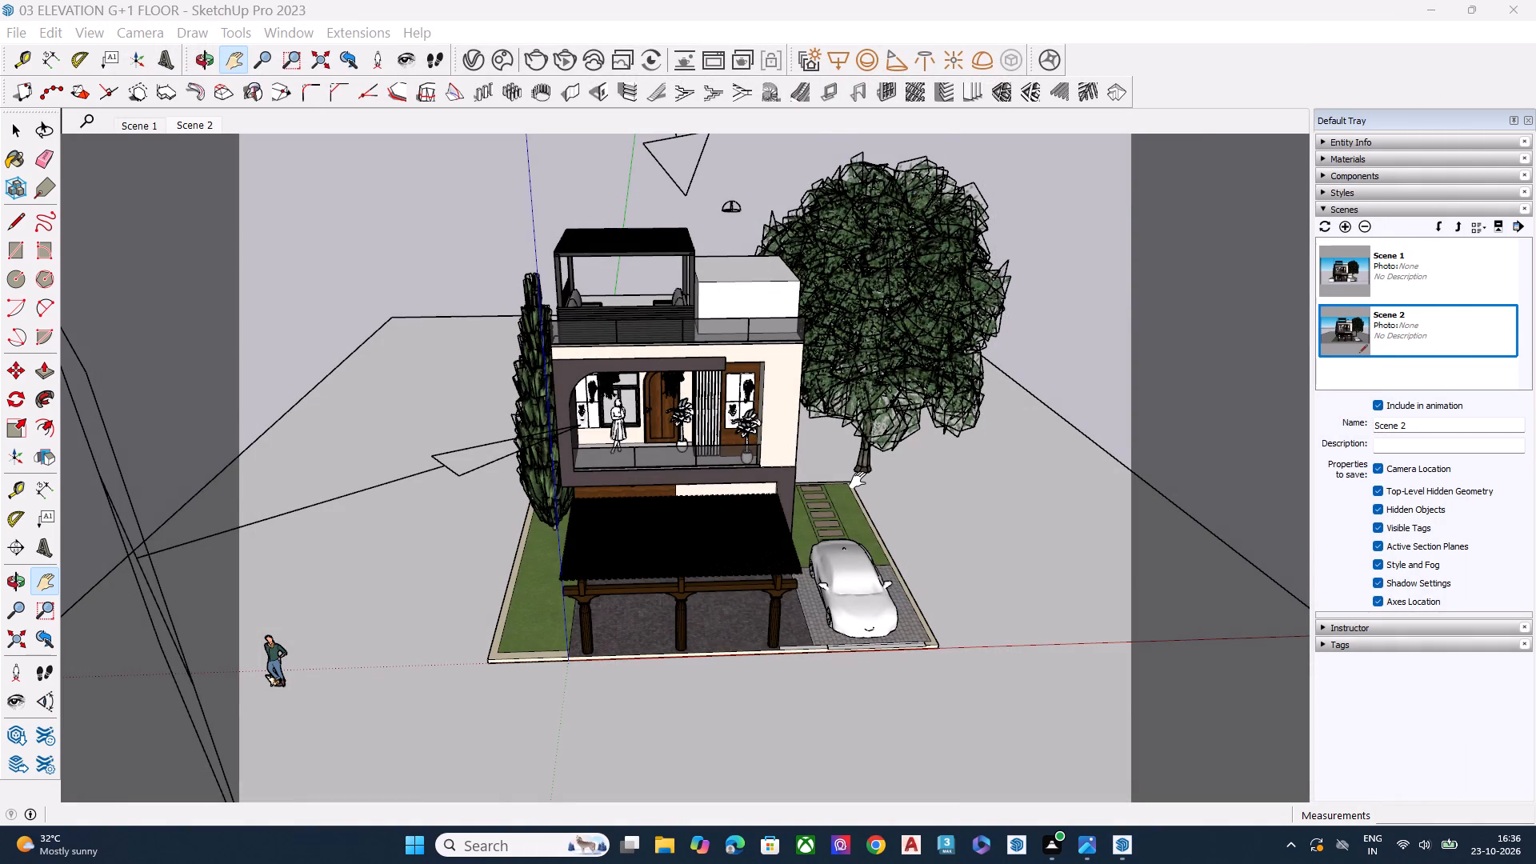
pyautogui.scroll(1, 858, 480)
pyautogui.scroll(2, 752, 444)
pyautogui.moveTo(732, 456); pyautogui.dragTo(724, 386)
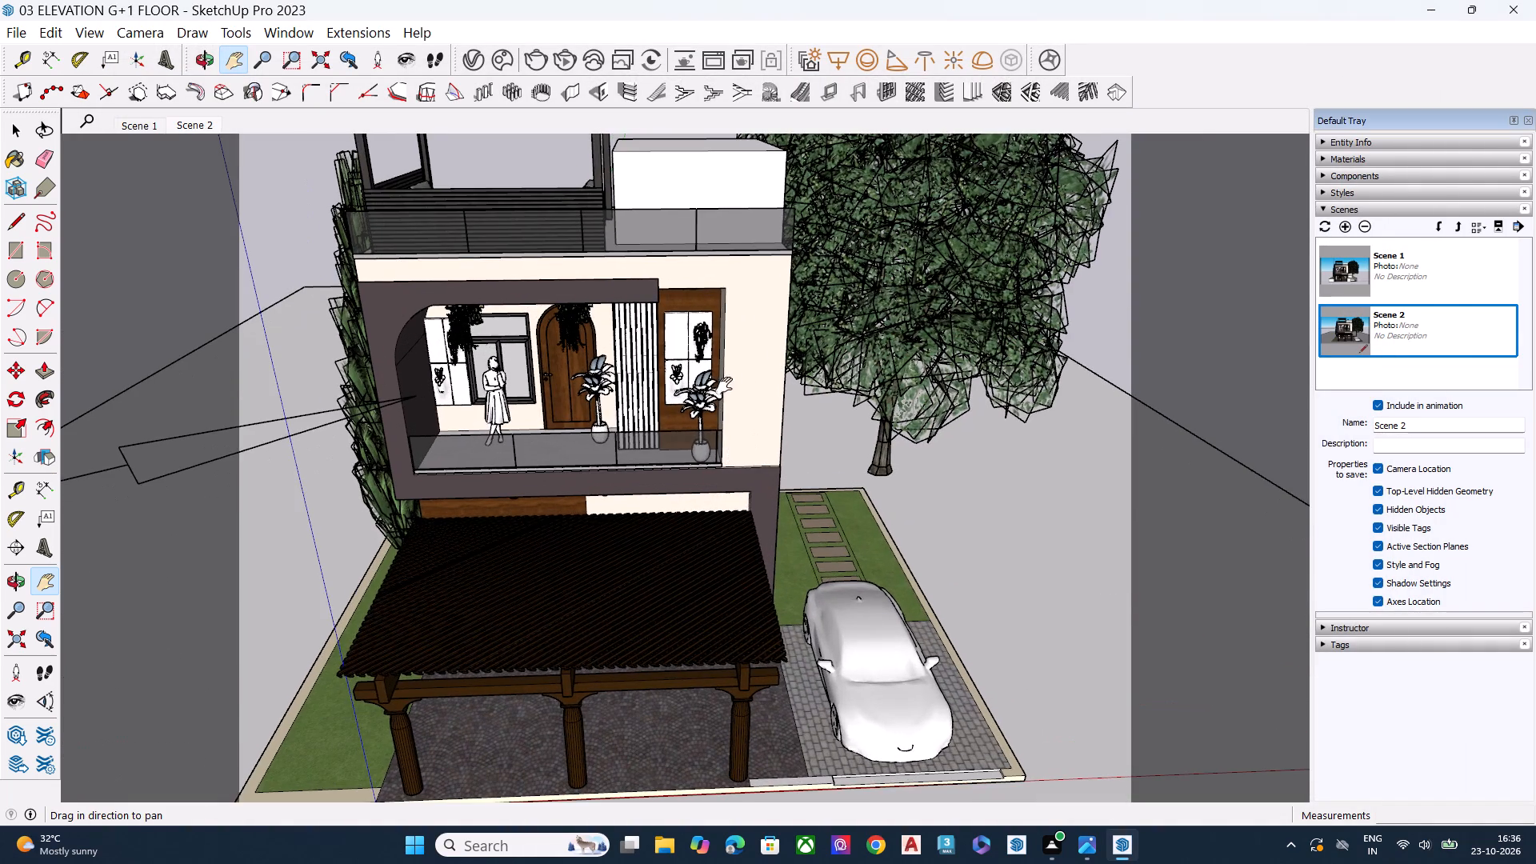
pyautogui.moveTo(724, 386); pyautogui.dragTo(804, 451)
pyautogui.moveTo(758, 486); pyautogui.dragTo(765, 351, button='middle')
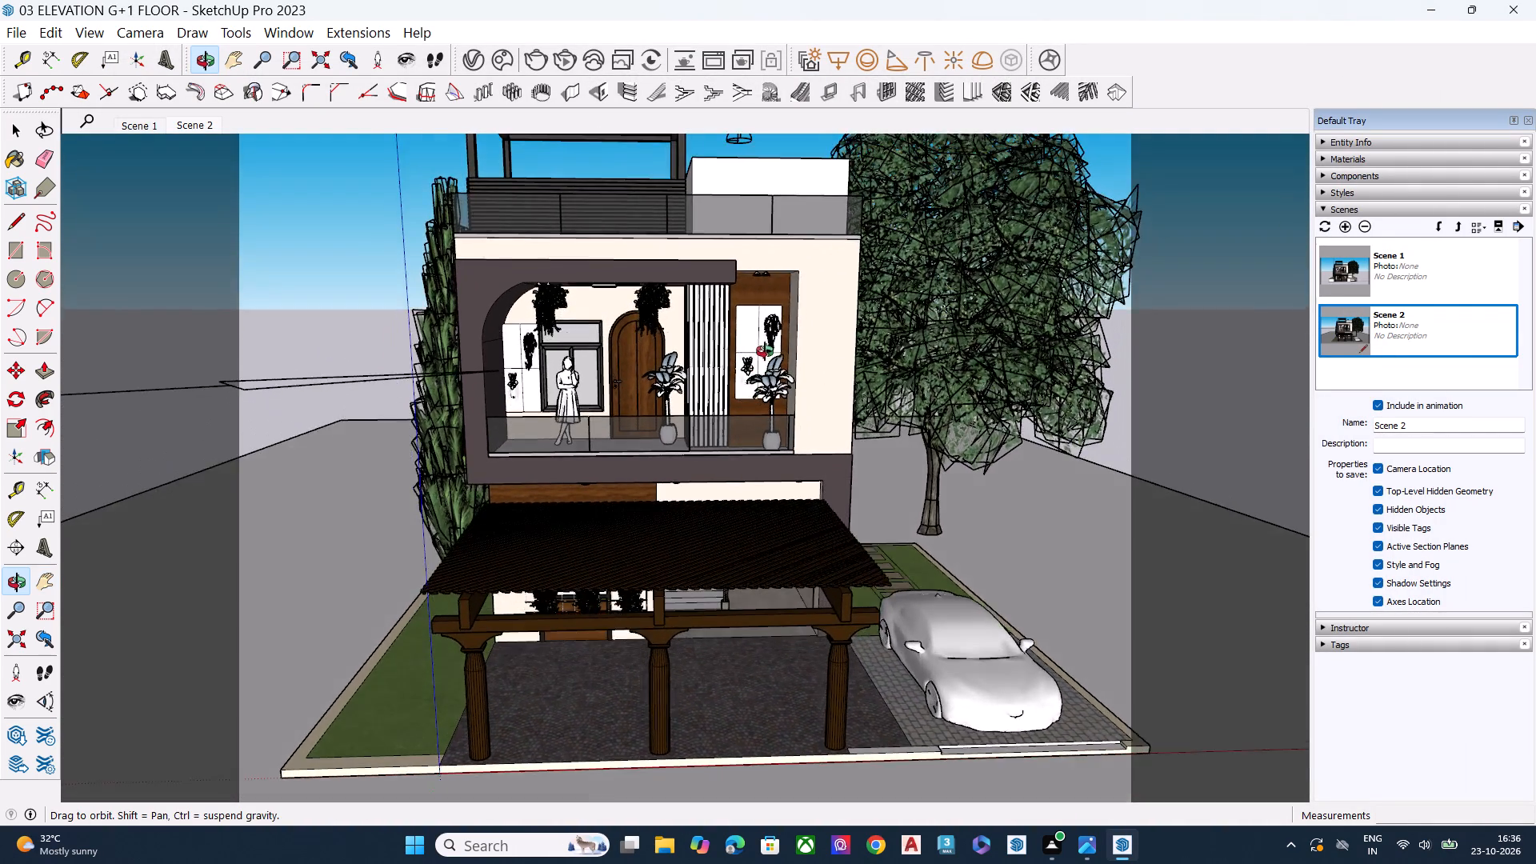
pyautogui.moveTo(765, 351); pyautogui.dragTo(764, 323, button='middle')
pyautogui.moveTo(665, 372); pyautogui.dragTo(671, 382)
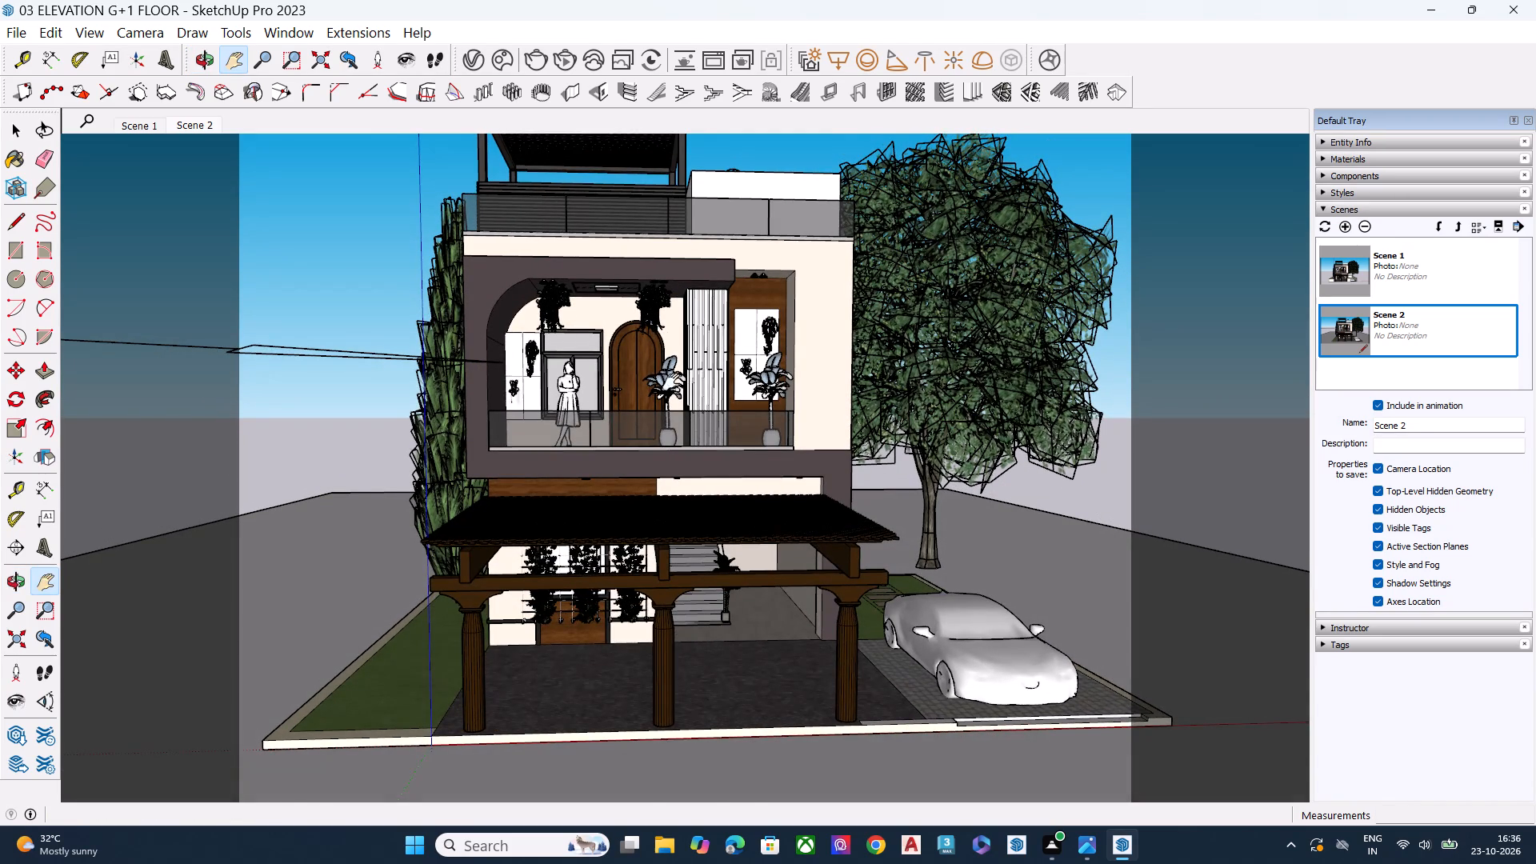
pyautogui.moveTo(671, 382); pyautogui.dragTo(674, 401)
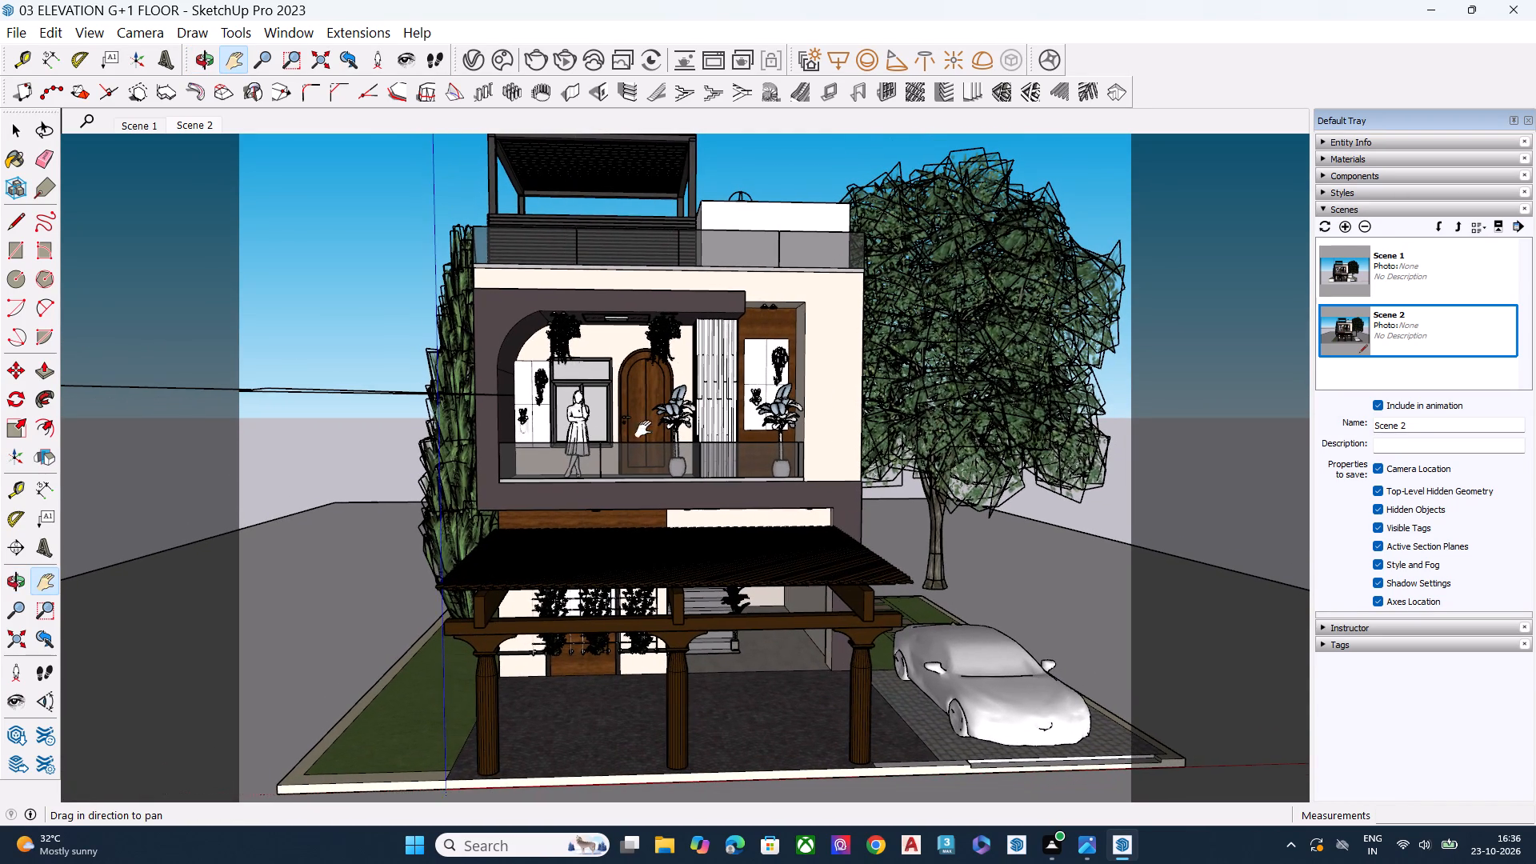
# Scale the ground plane outward on both sides of the house along the red axis, using about 1.71 for the first side.
pyautogui.press('space')
pyautogui.click(335, 555)
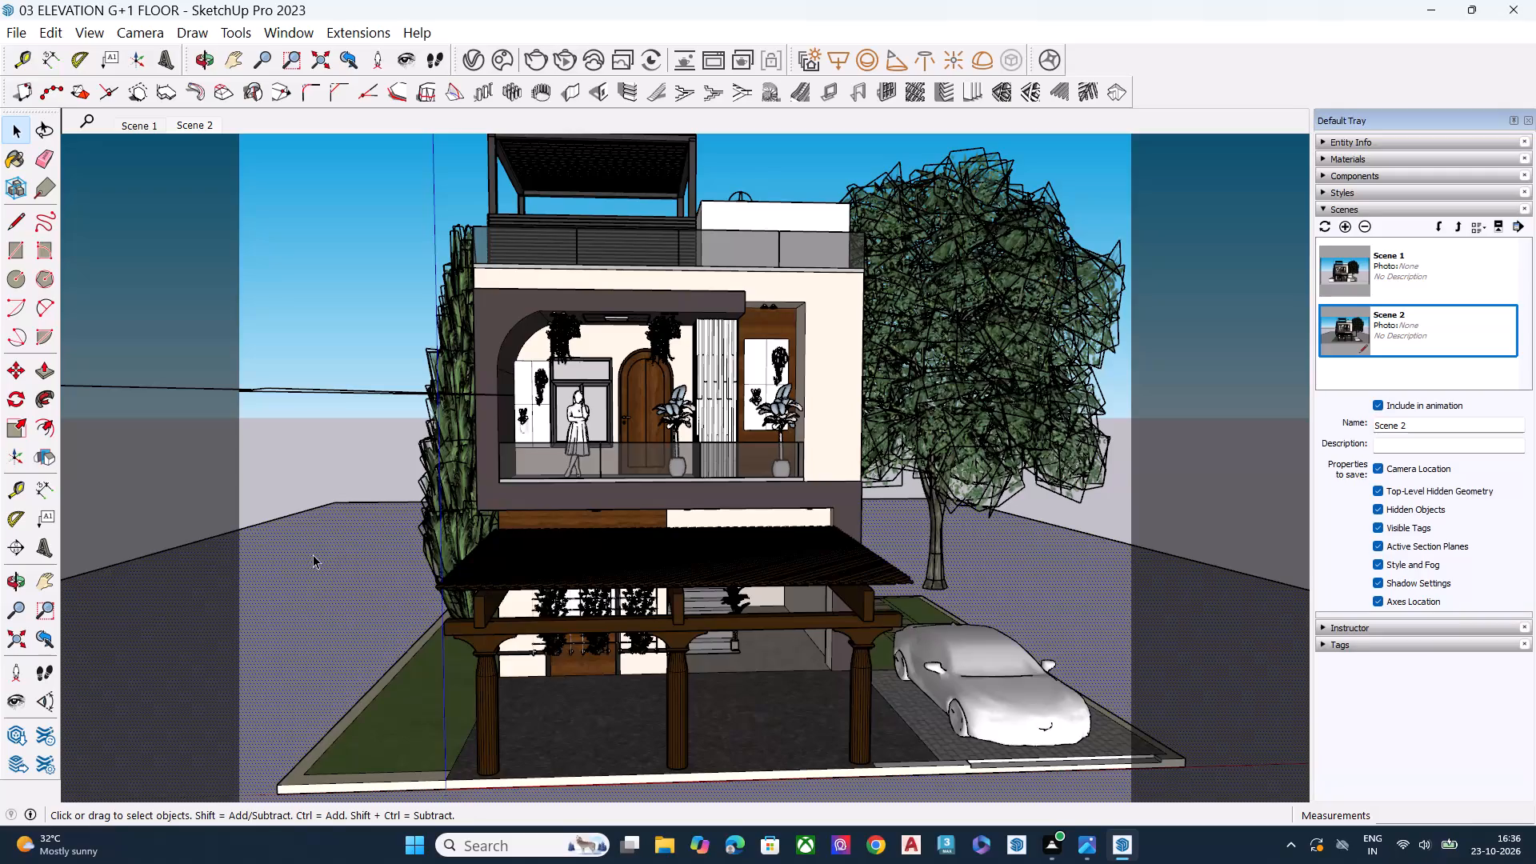
pyautogui.press('s')
pyautogui.click(72, 577)
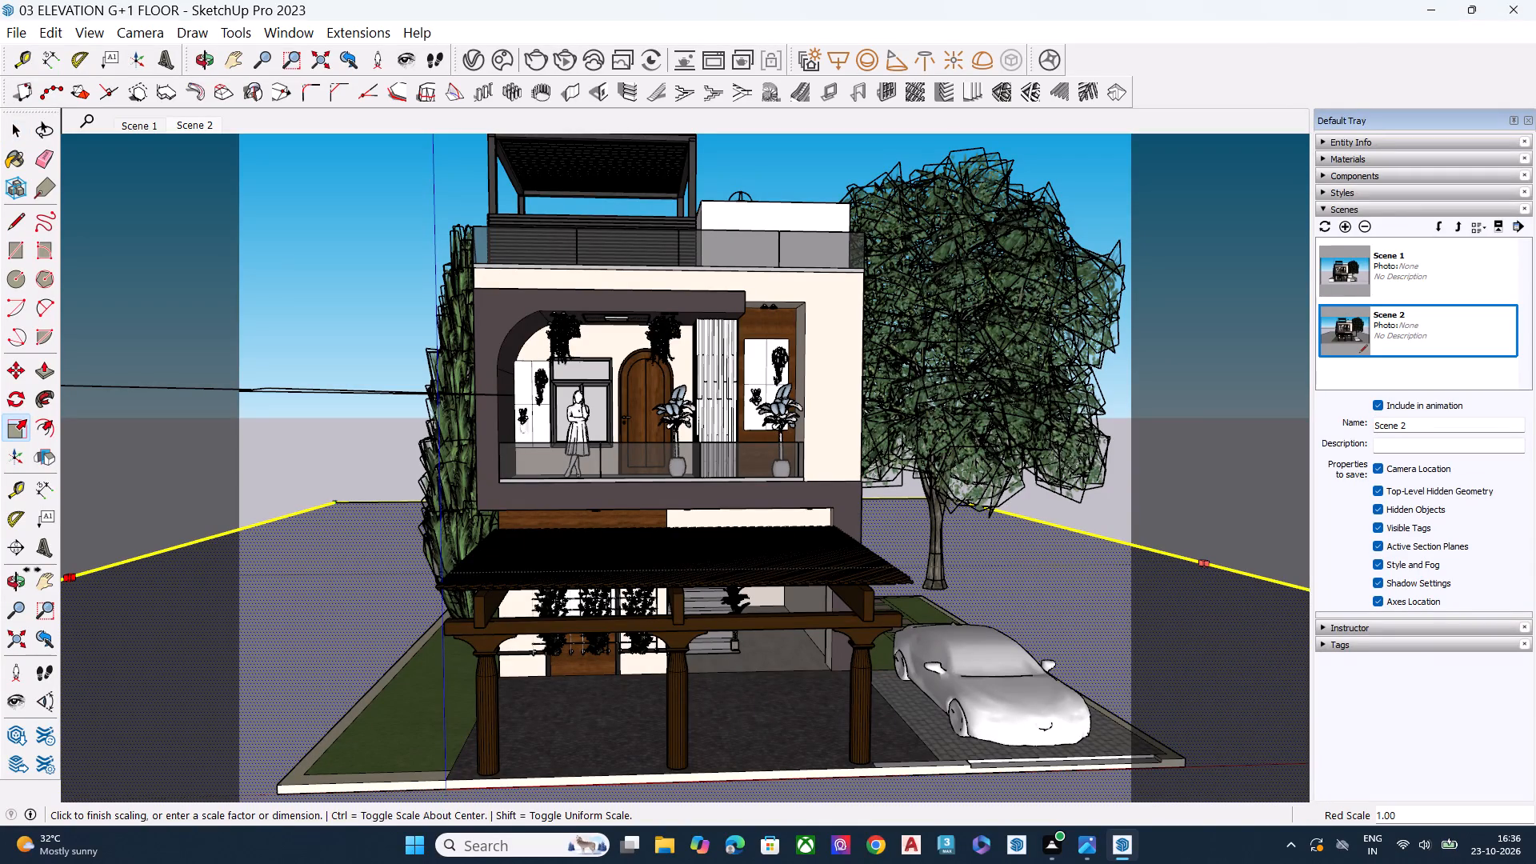
pyautogui.scroll(-5, 403, 549)
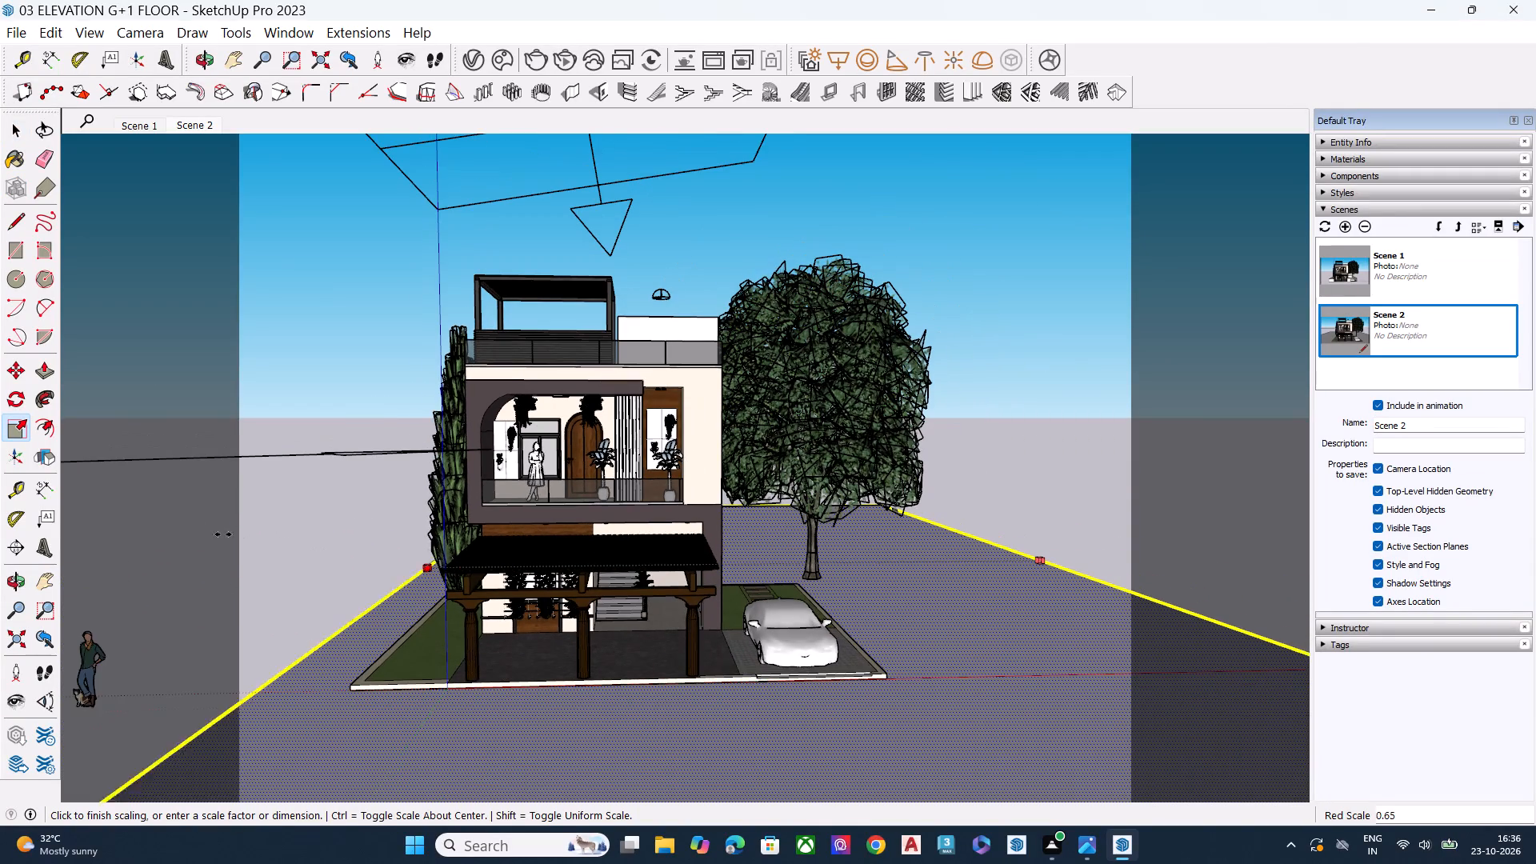
pyautogui.click(138, 486)
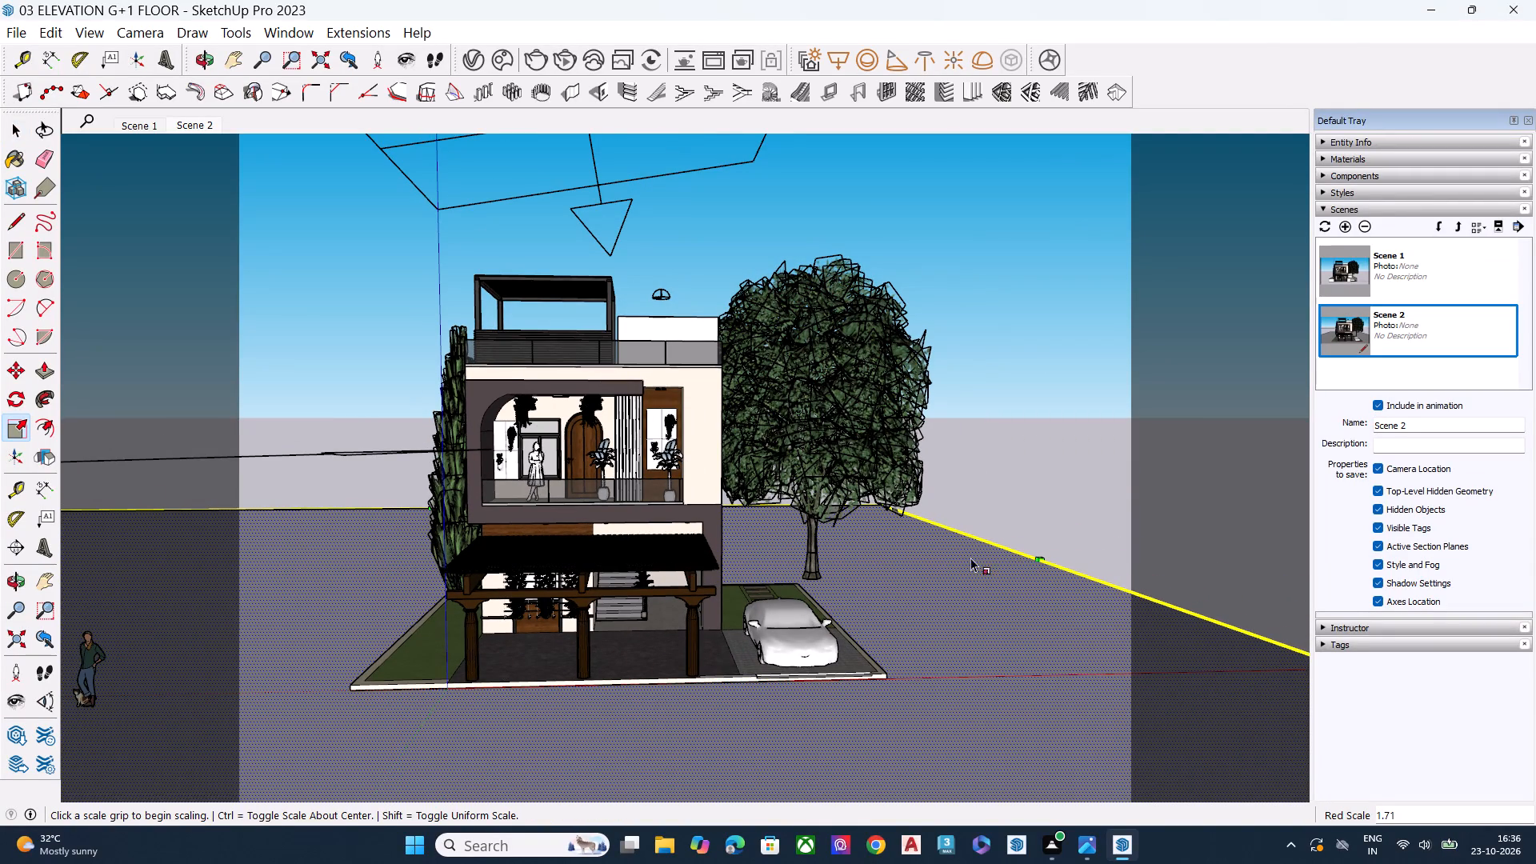
pyautogui.click(1043, 557)
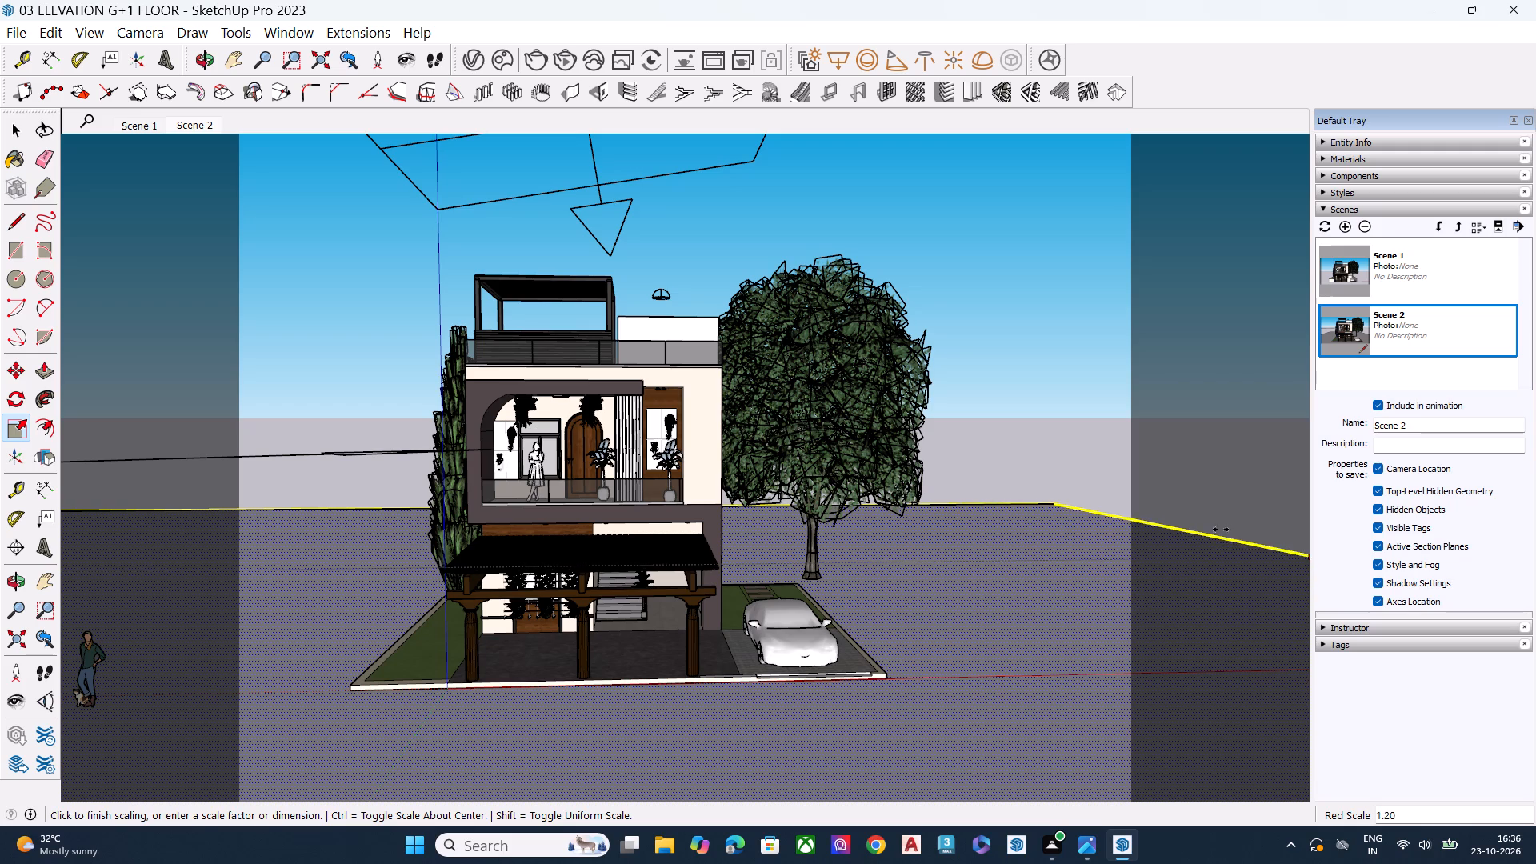
pyautogui.click(1239, 526)
# Scale the ground plane along the green axis by about 5.12 to extend it behind the house.
pyautogui.moveTo(873, 526); pyautogui.dragTo(773, 554, button='middle')
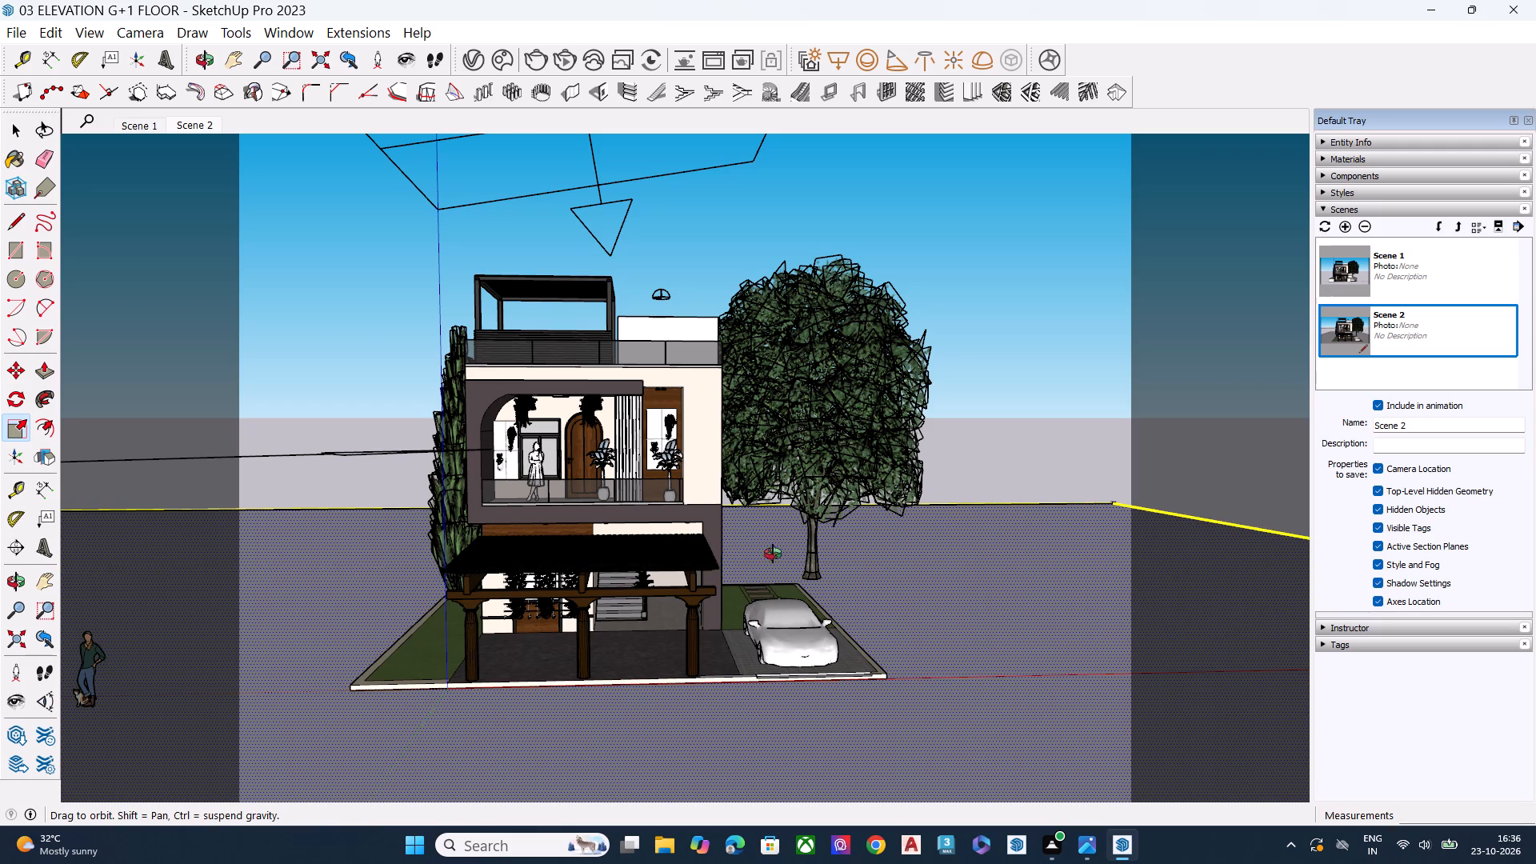
pyautogui.moveTo(773, 554); pyautogui.dragTo(673, 528, button='middle')
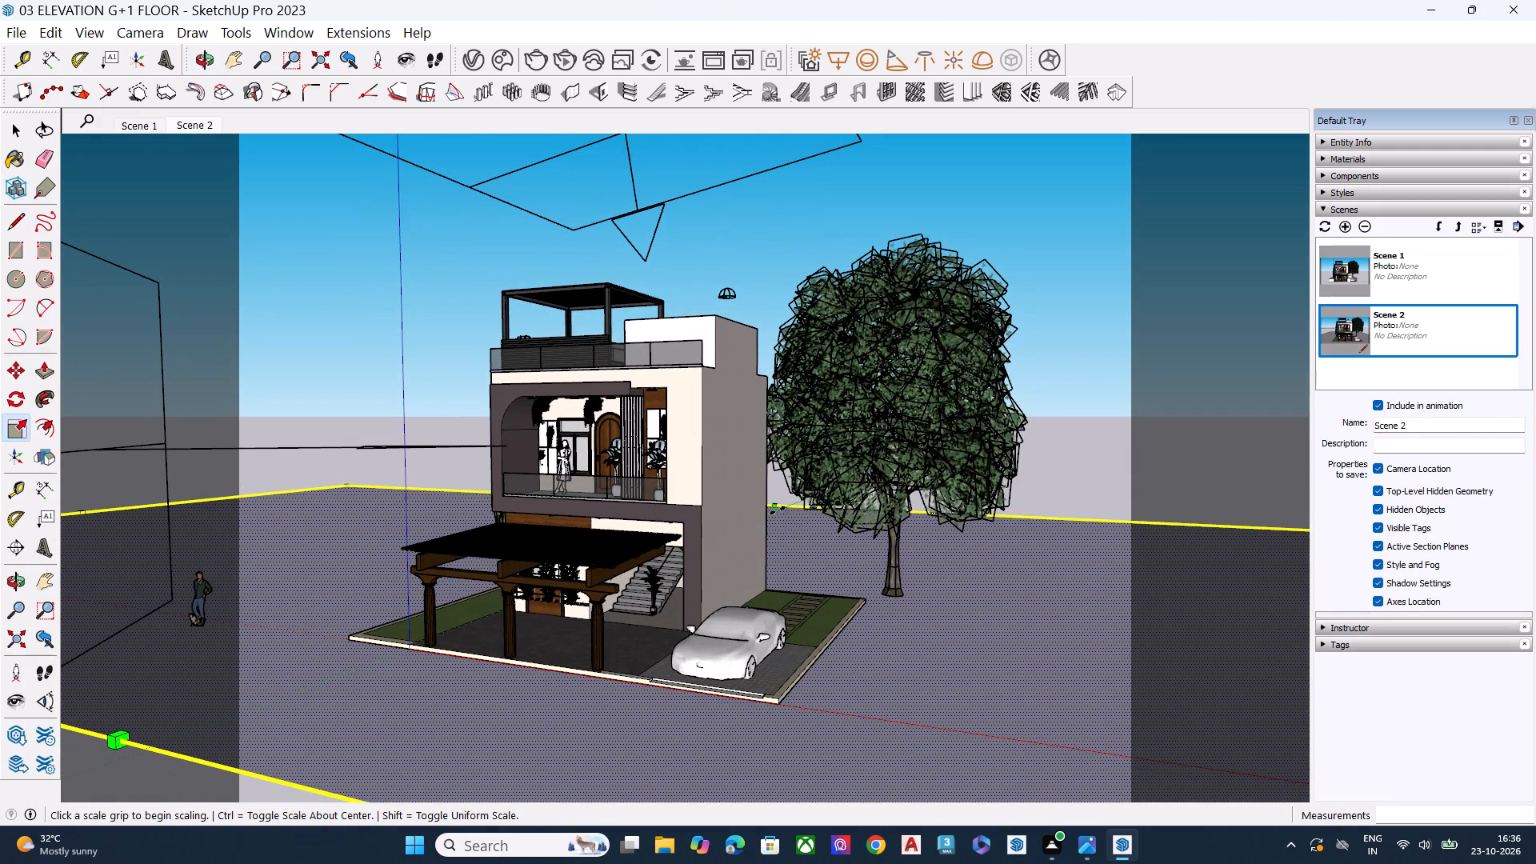
pyautogui.click(778, 510)
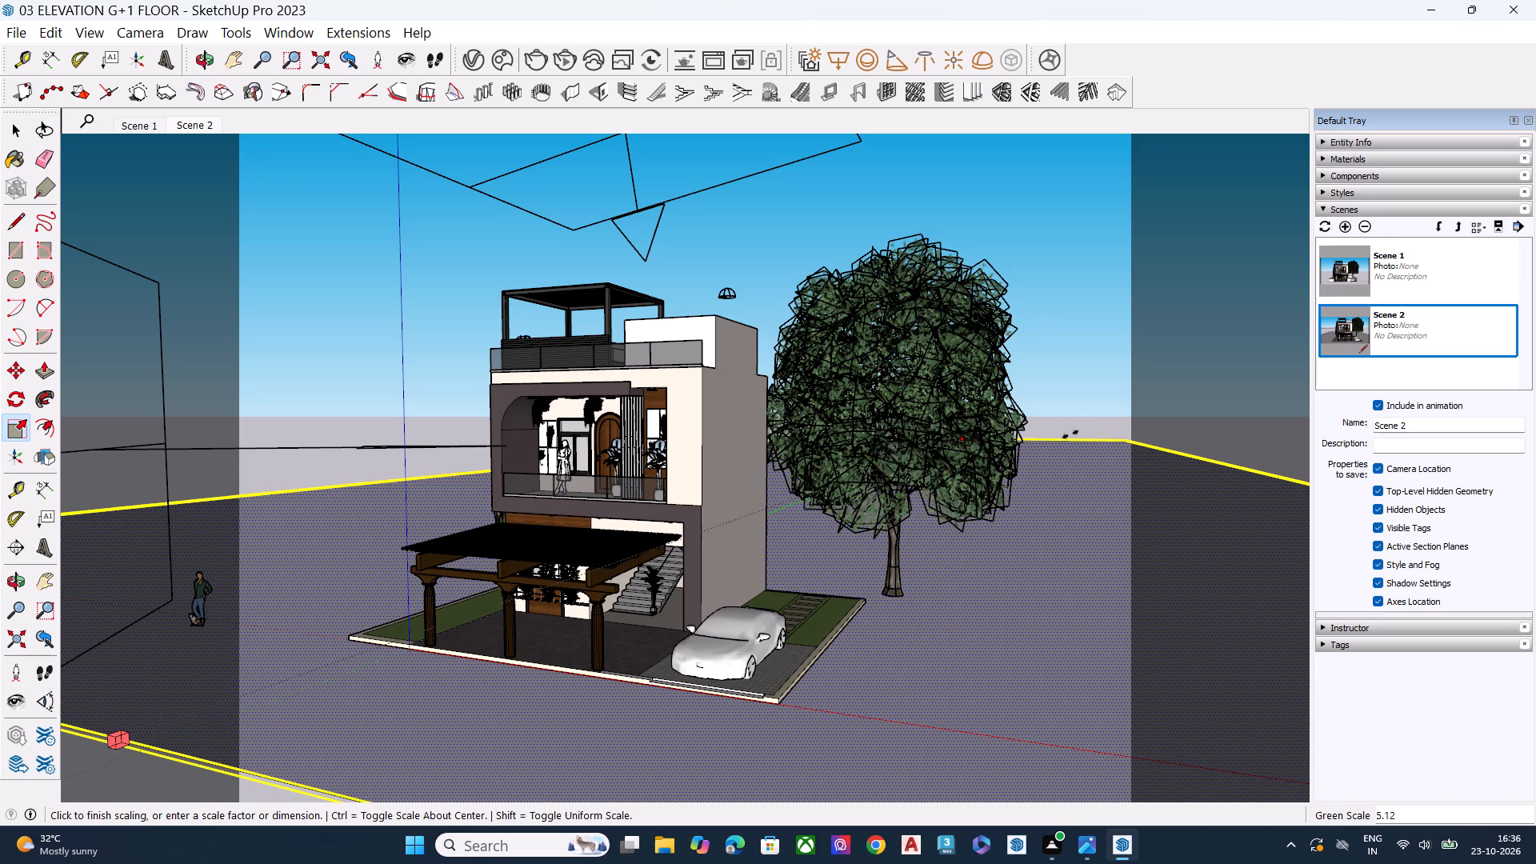
pyautogui.click(1070, 434)
pyautogui.press('space')
# Examine the extent of the ground plane around the house from raised frontal views at varying distances.
pyautogui.moveTo(771, 571); pyautogui.dragTo(954, 537, button='middle')
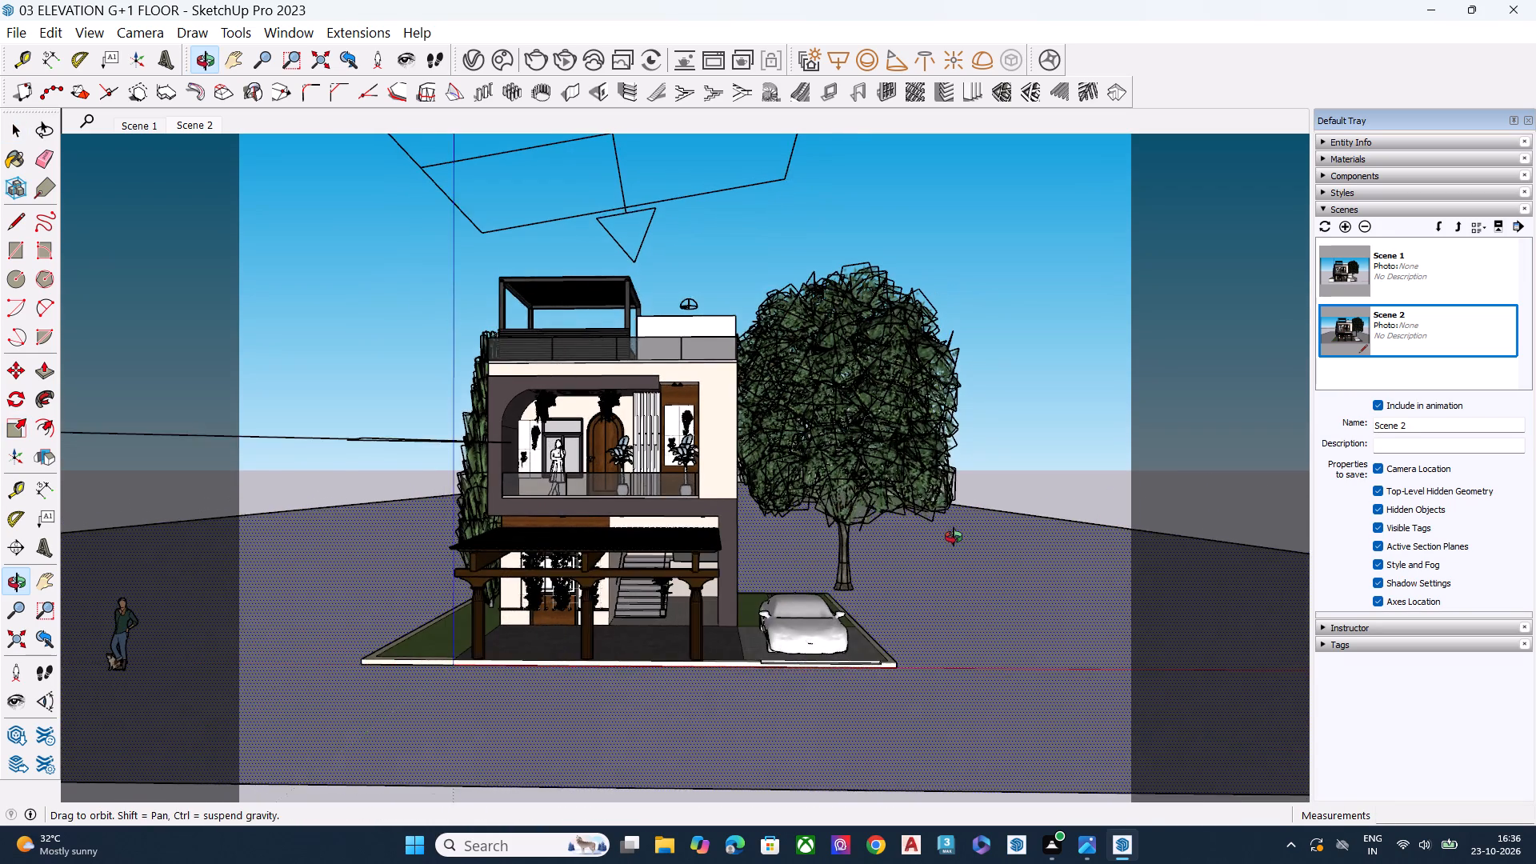
pyautogui.moveTo(954, 537); pyautogui.dragTo(990, 684, button='middle')
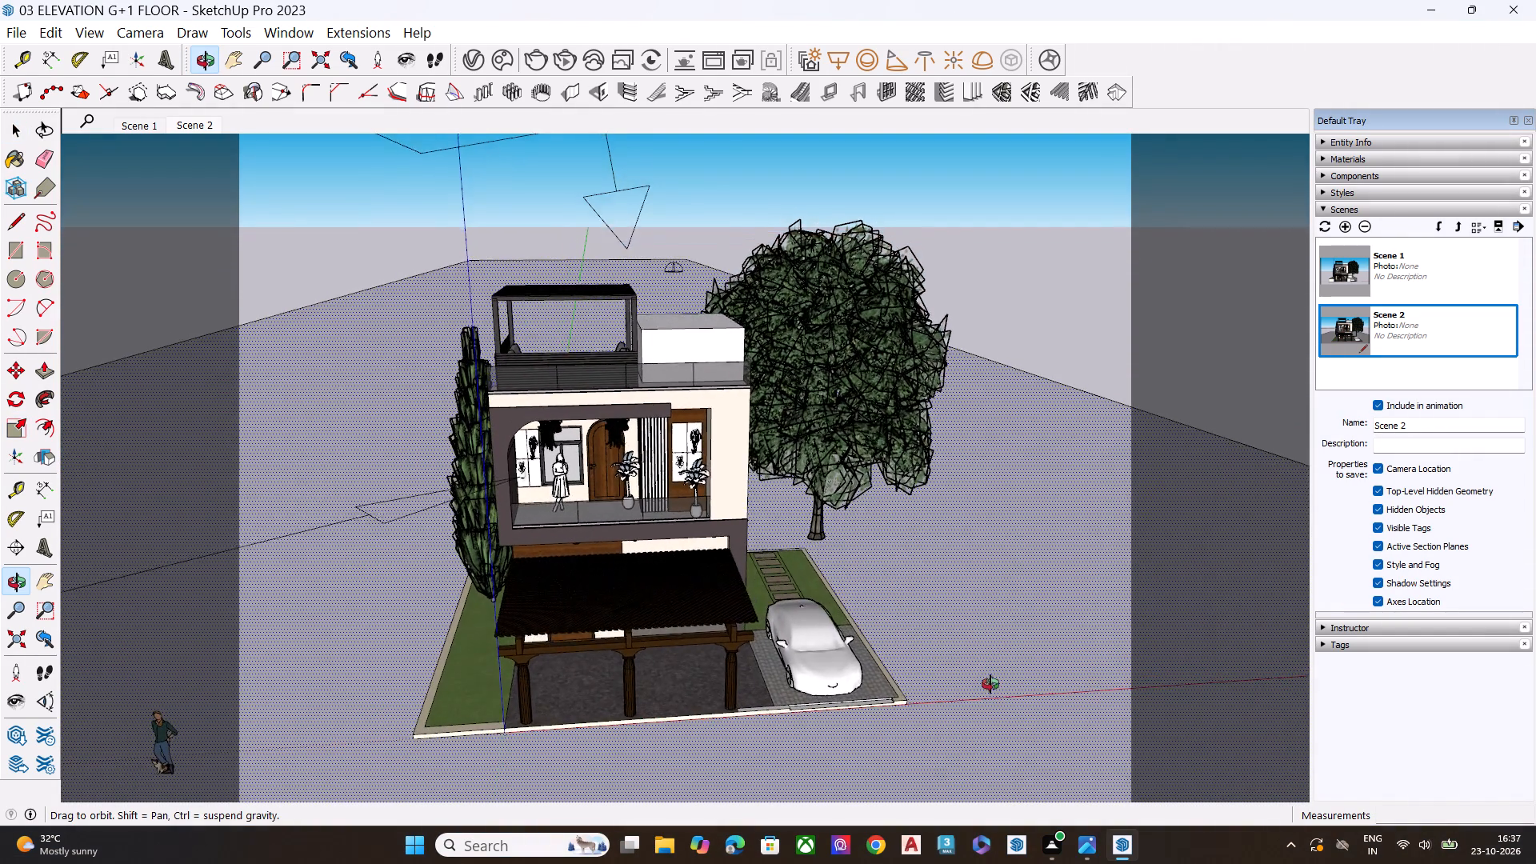
pyautogui.moveTo(990, 684); pyautogui.dragTo(990, 686, button='middle')
pyautogui.scroll(-4, 733, 466)
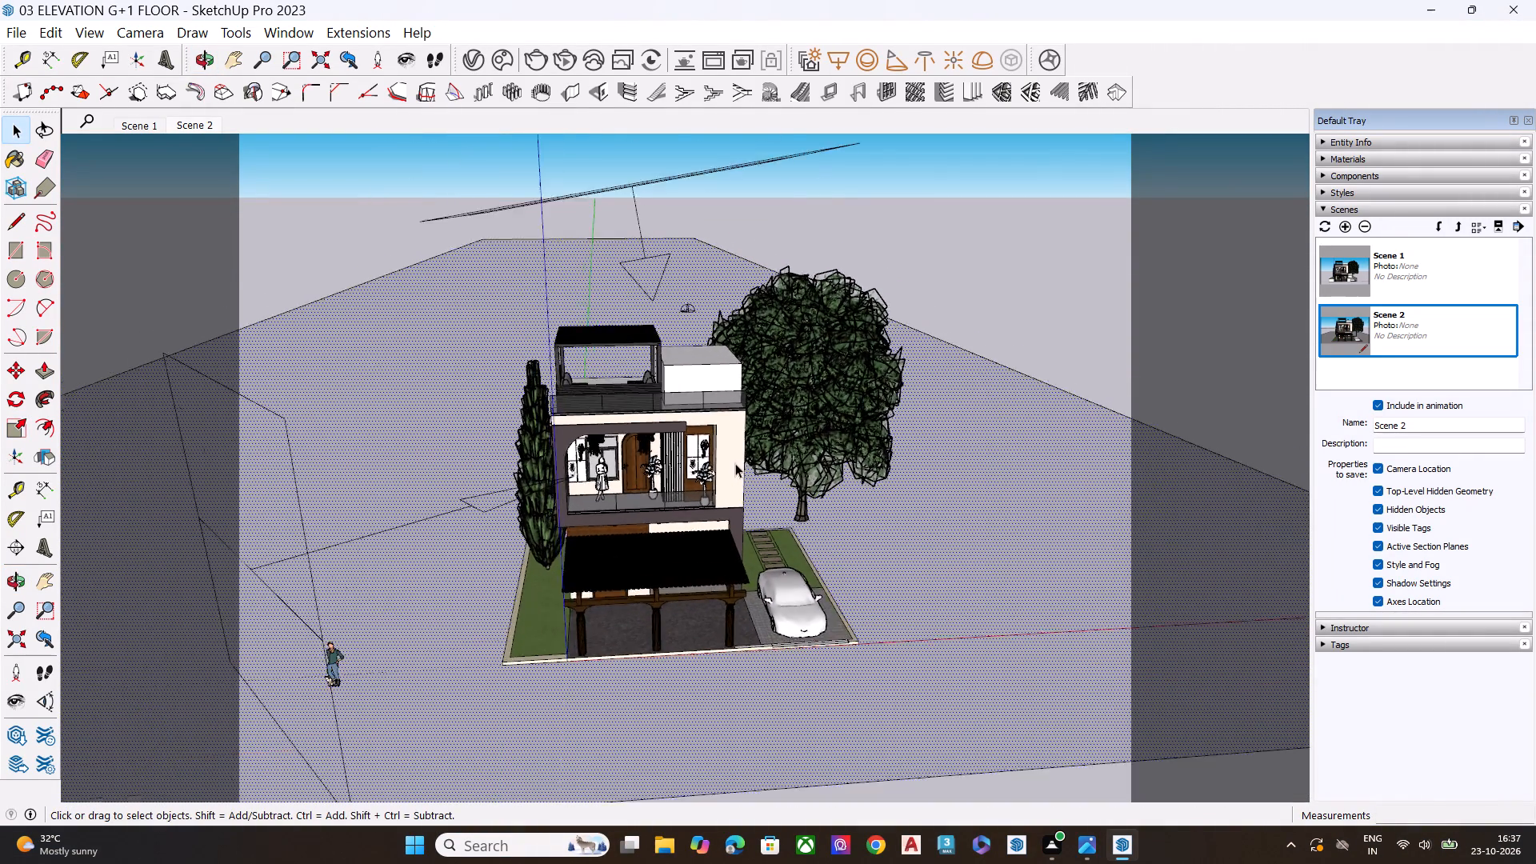
pyautogui.scroll(-4, 735, 463)
pyautogui.moveTo(750, 566); pyautogui.dragTo(720, 604, button='middle')
pyautogui.scroll(1, 720, 604)
pyautogui.scroll(-1, 721, 604)
pyautogui.scroll(3, 722, 603)
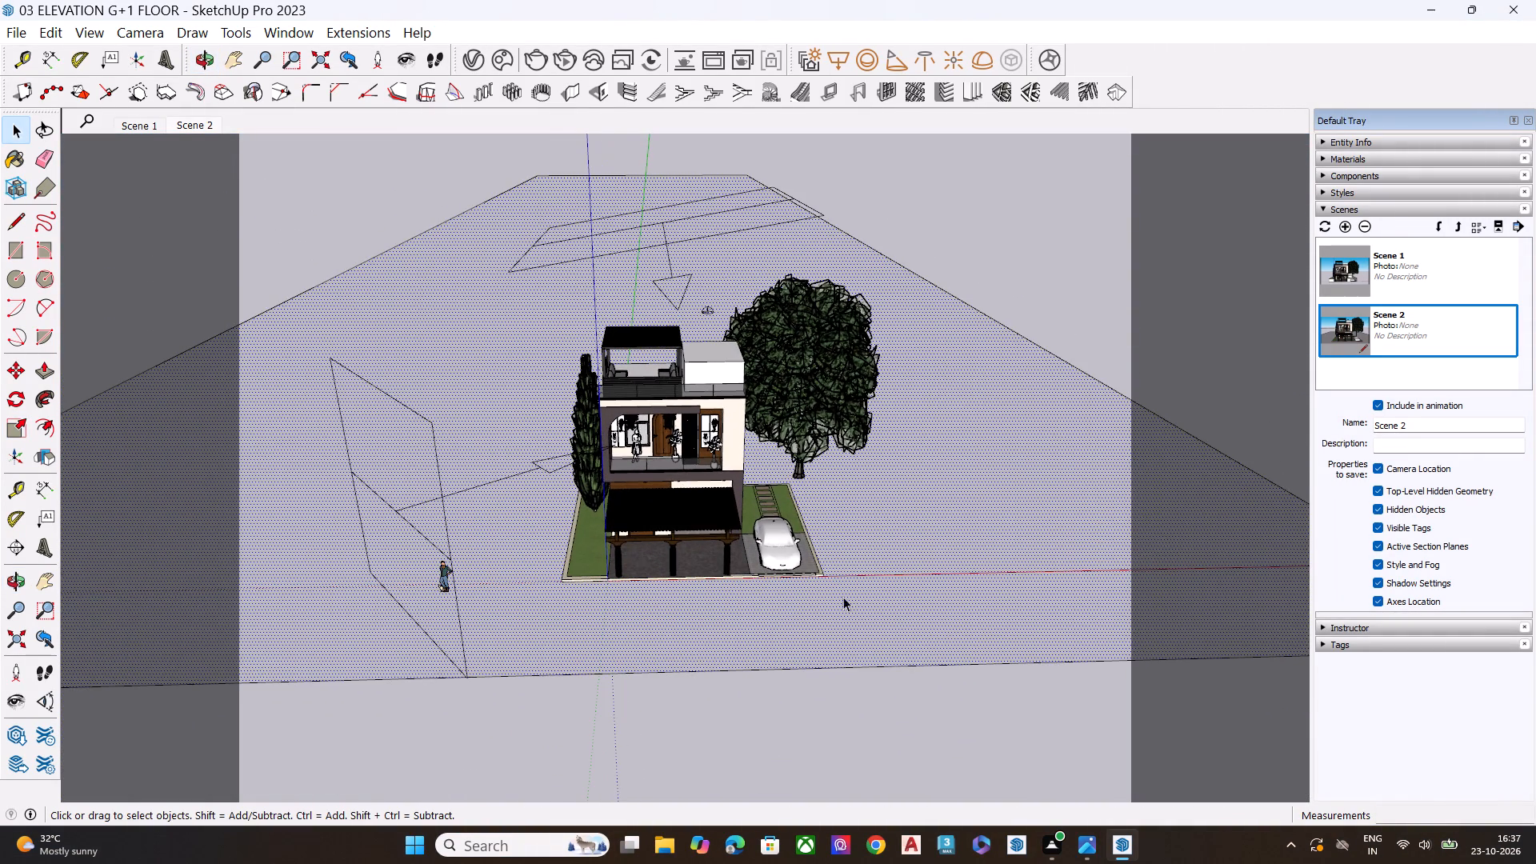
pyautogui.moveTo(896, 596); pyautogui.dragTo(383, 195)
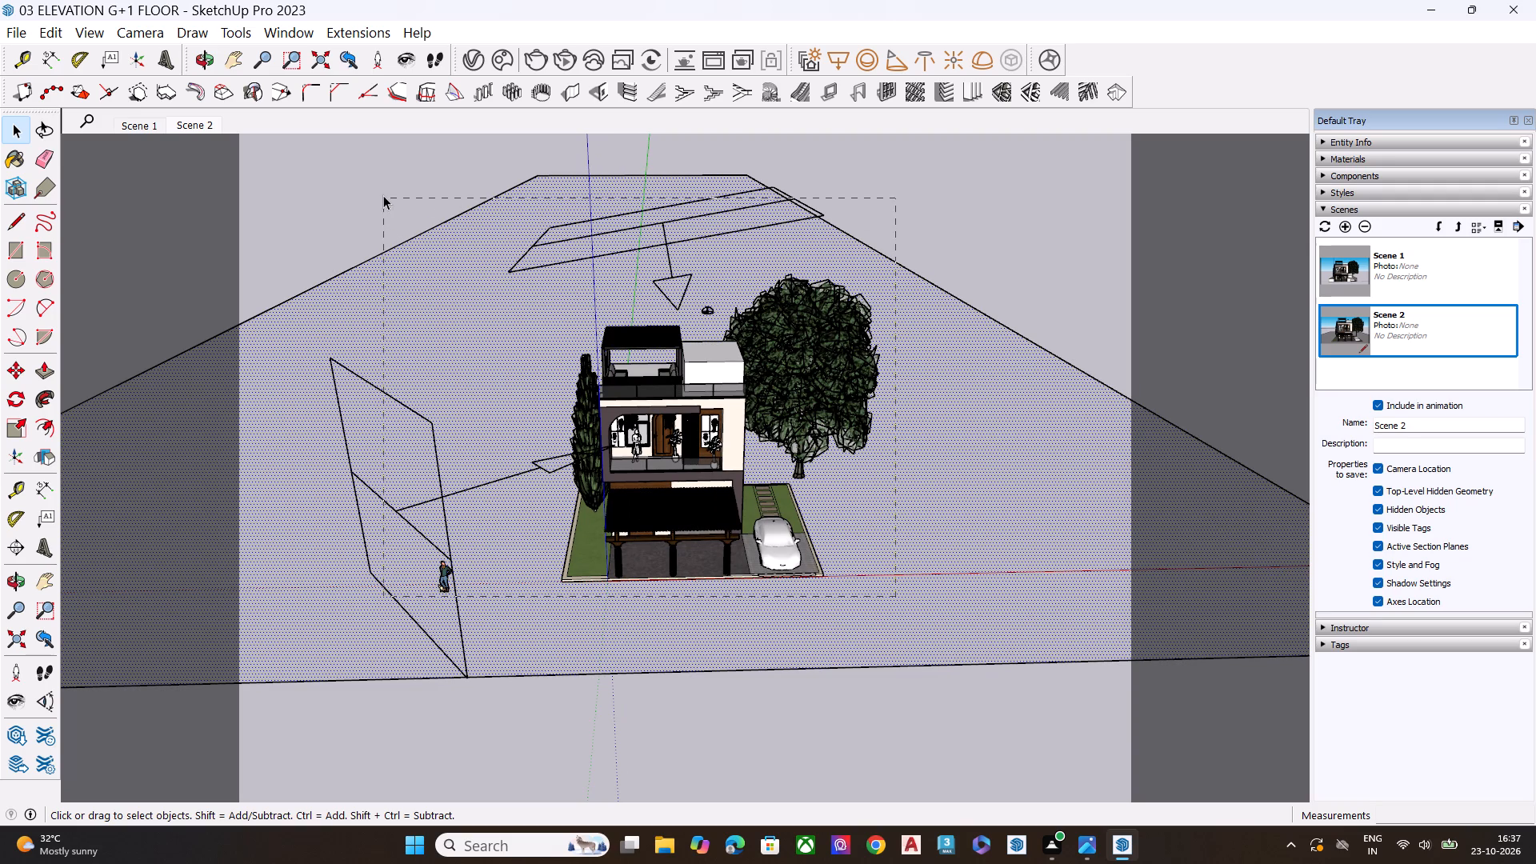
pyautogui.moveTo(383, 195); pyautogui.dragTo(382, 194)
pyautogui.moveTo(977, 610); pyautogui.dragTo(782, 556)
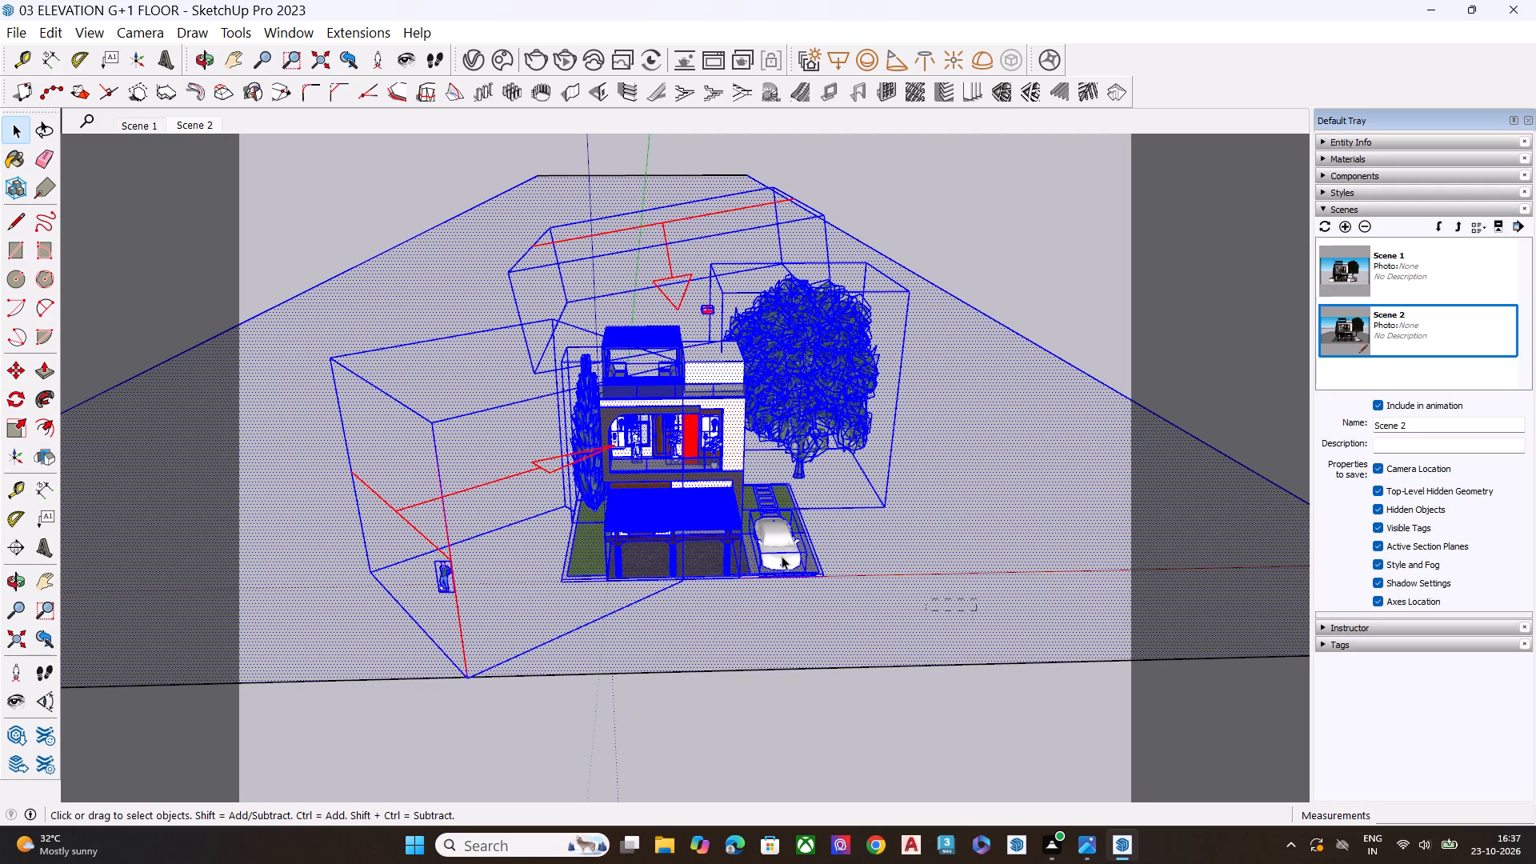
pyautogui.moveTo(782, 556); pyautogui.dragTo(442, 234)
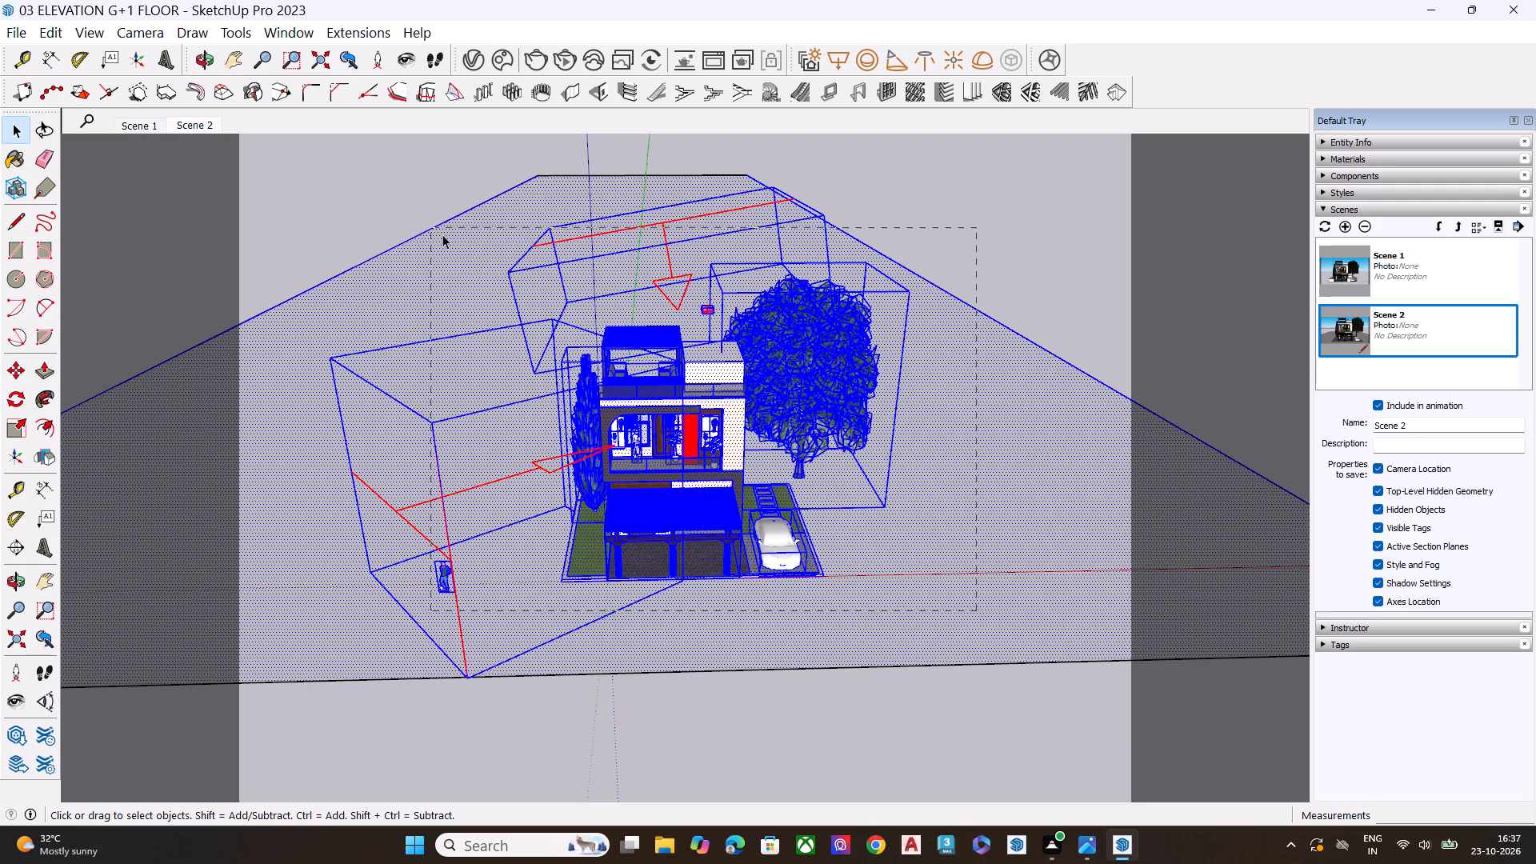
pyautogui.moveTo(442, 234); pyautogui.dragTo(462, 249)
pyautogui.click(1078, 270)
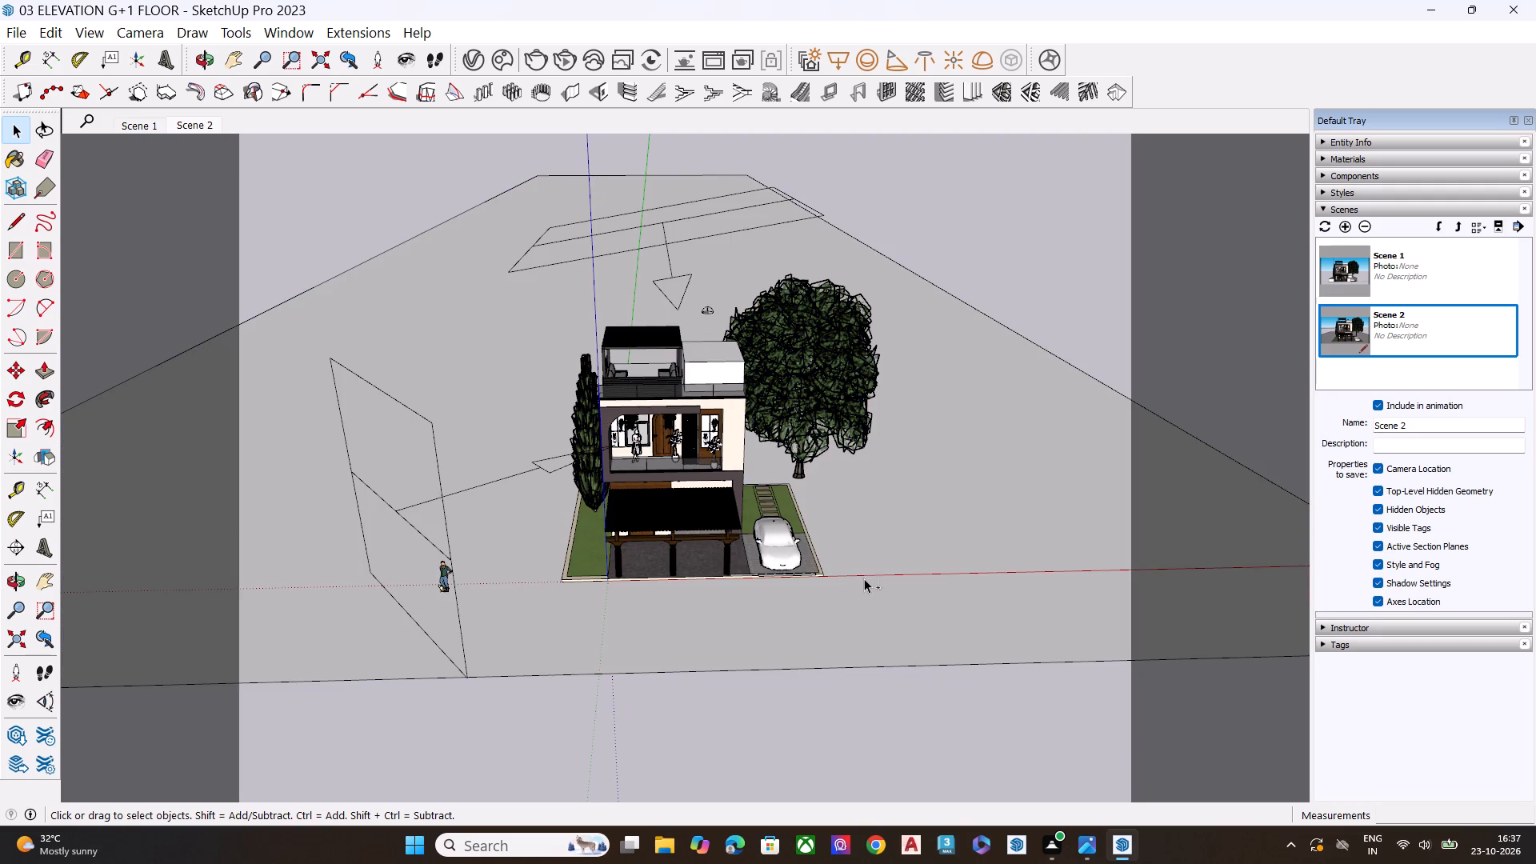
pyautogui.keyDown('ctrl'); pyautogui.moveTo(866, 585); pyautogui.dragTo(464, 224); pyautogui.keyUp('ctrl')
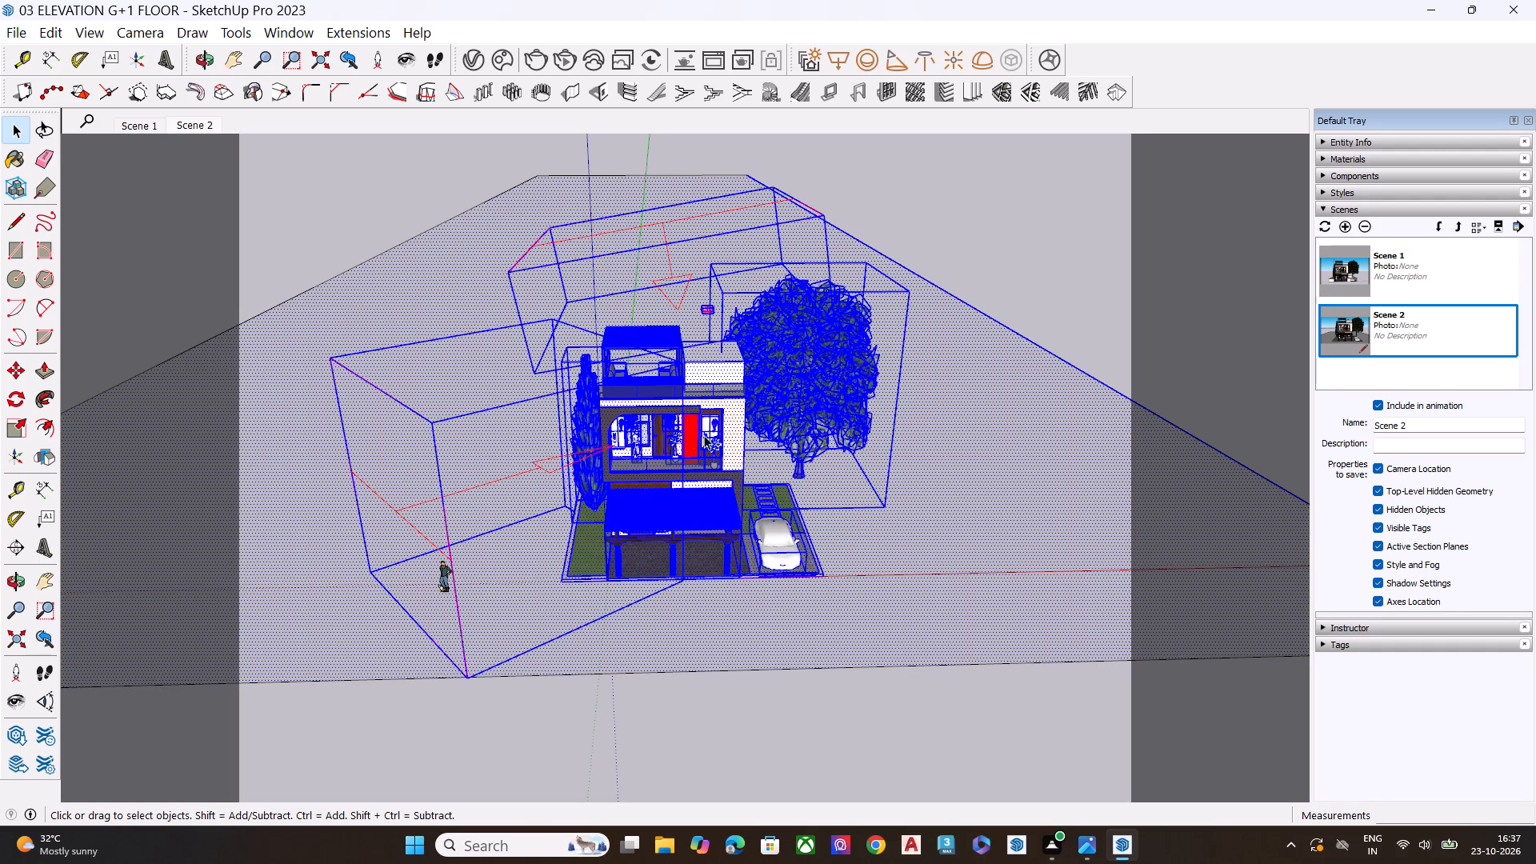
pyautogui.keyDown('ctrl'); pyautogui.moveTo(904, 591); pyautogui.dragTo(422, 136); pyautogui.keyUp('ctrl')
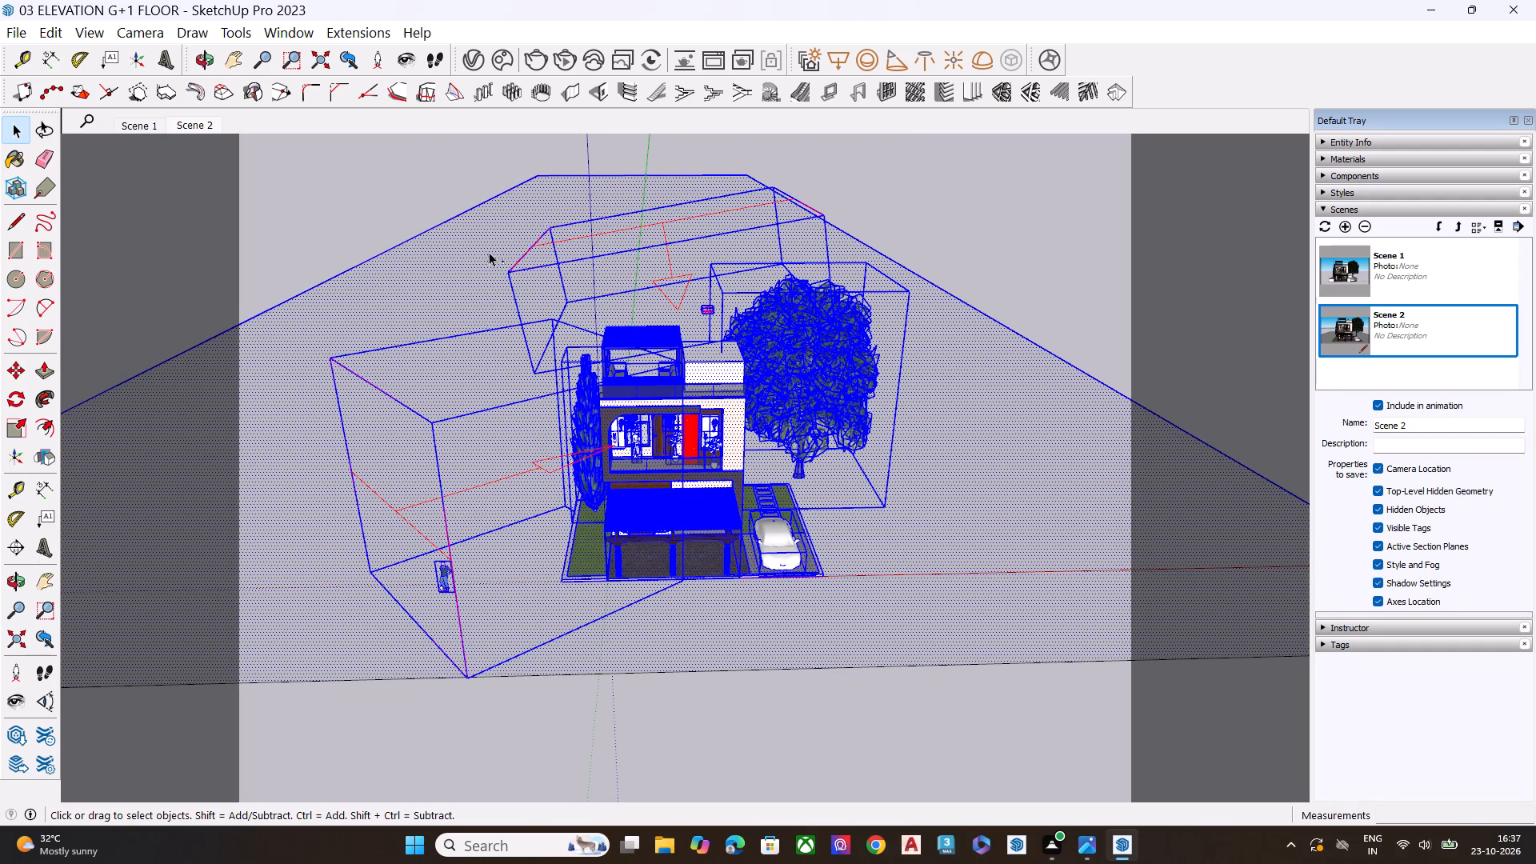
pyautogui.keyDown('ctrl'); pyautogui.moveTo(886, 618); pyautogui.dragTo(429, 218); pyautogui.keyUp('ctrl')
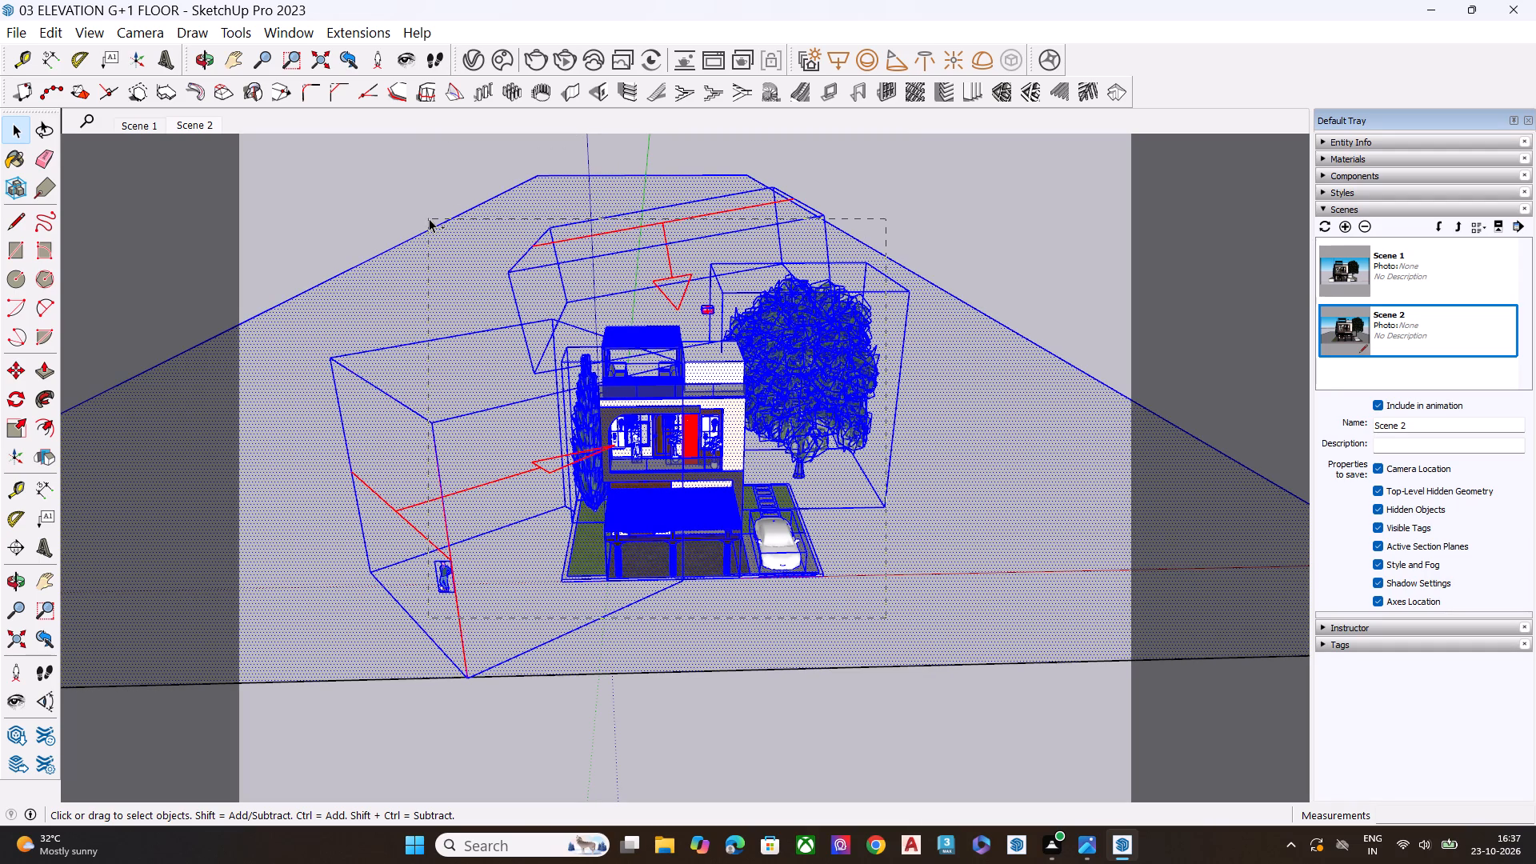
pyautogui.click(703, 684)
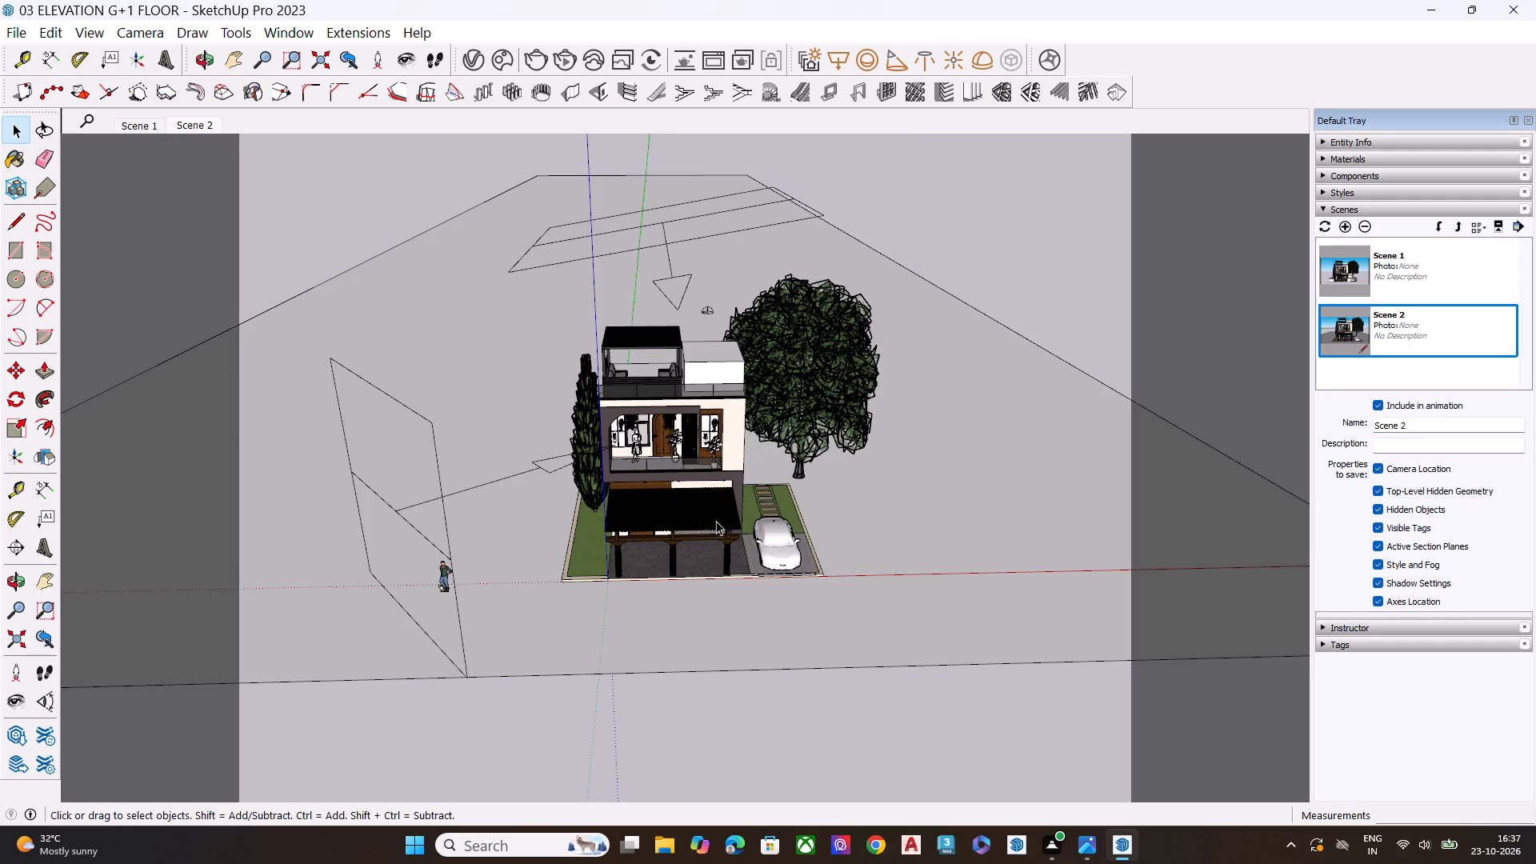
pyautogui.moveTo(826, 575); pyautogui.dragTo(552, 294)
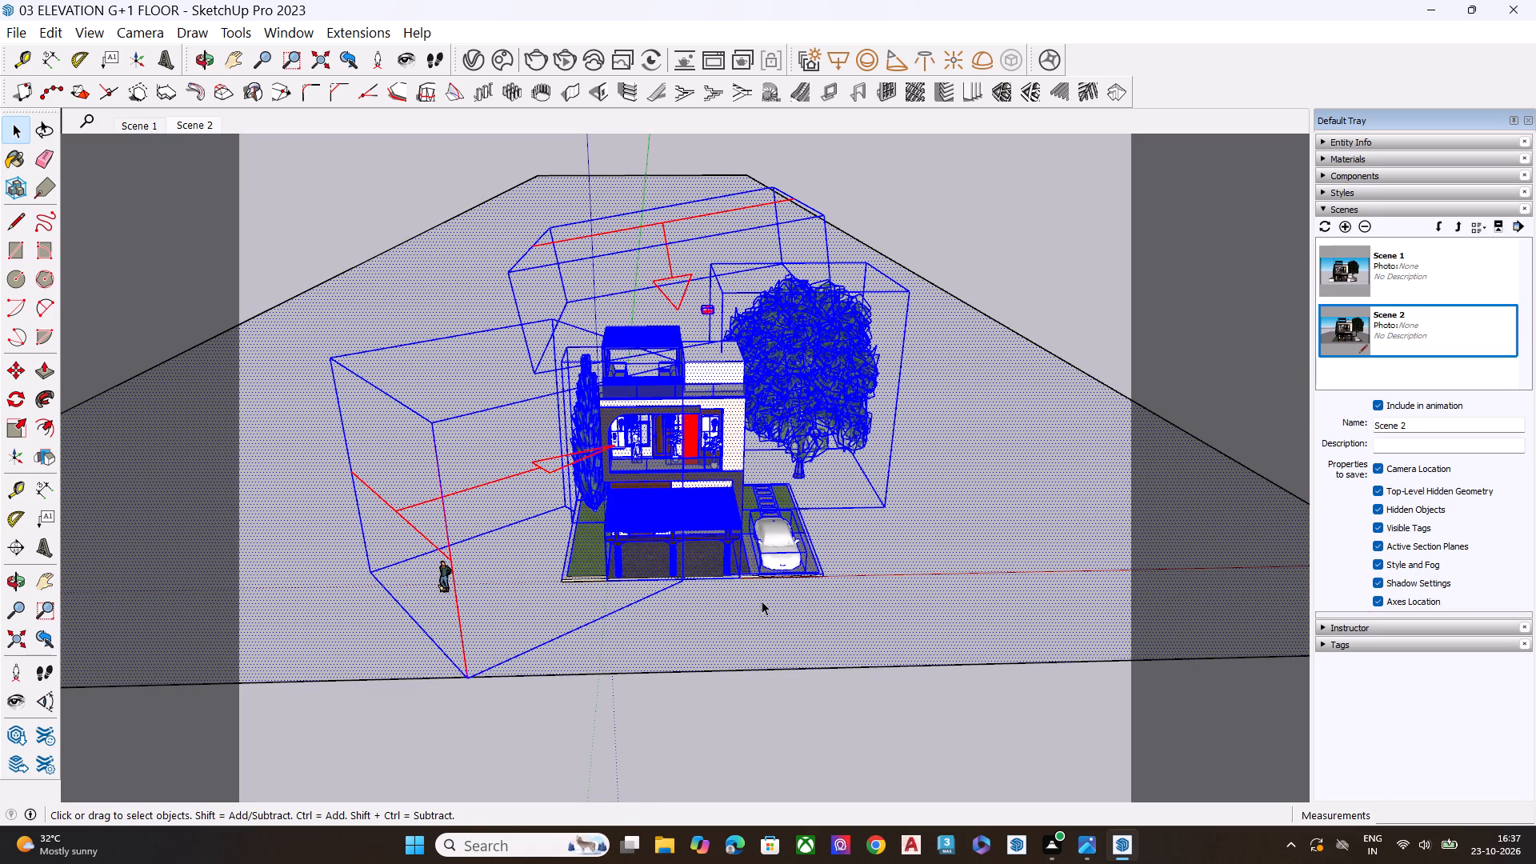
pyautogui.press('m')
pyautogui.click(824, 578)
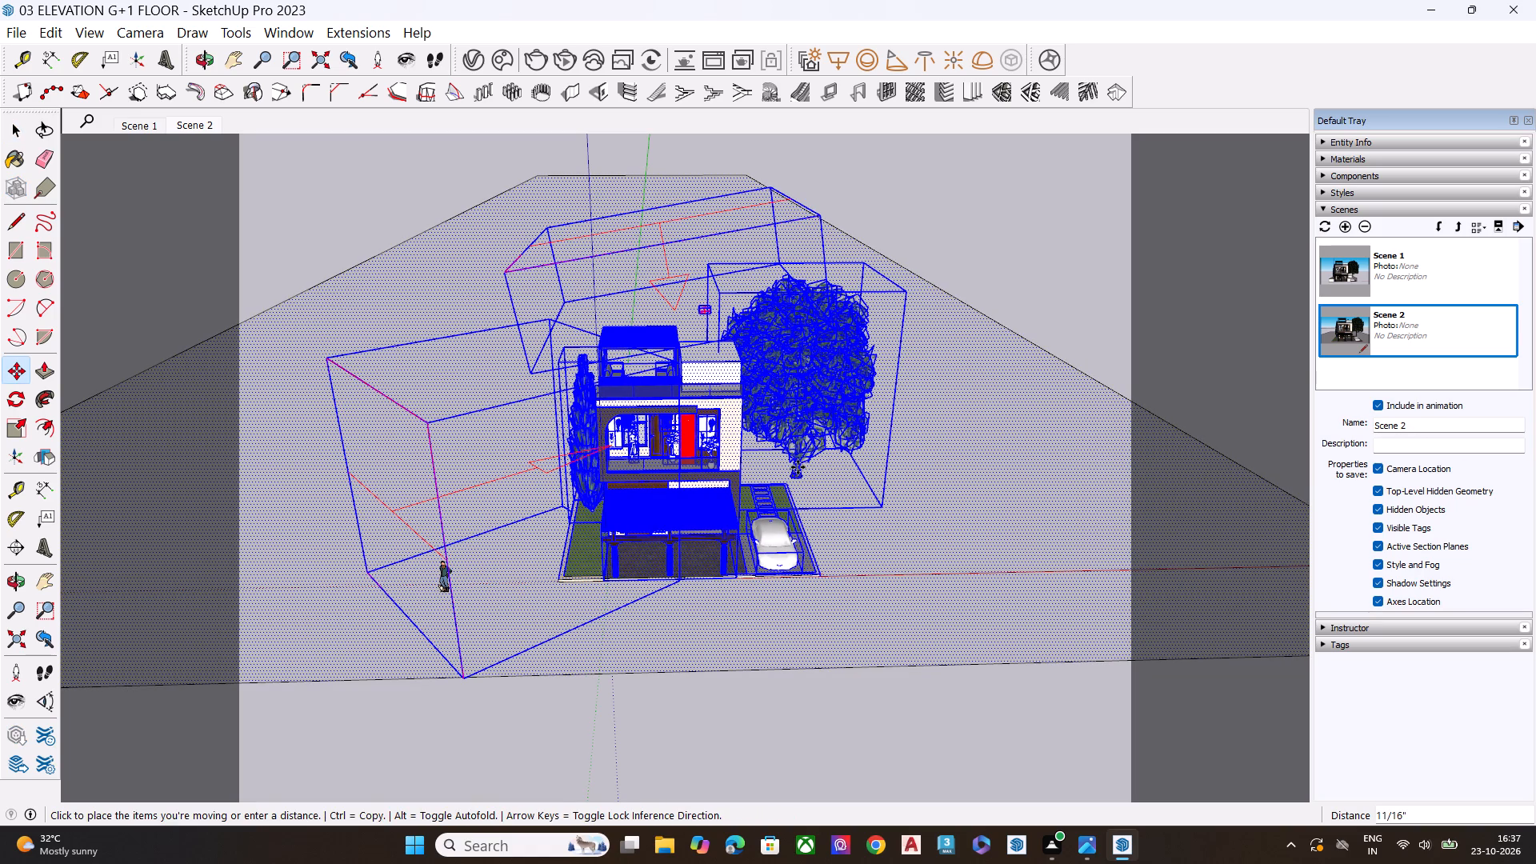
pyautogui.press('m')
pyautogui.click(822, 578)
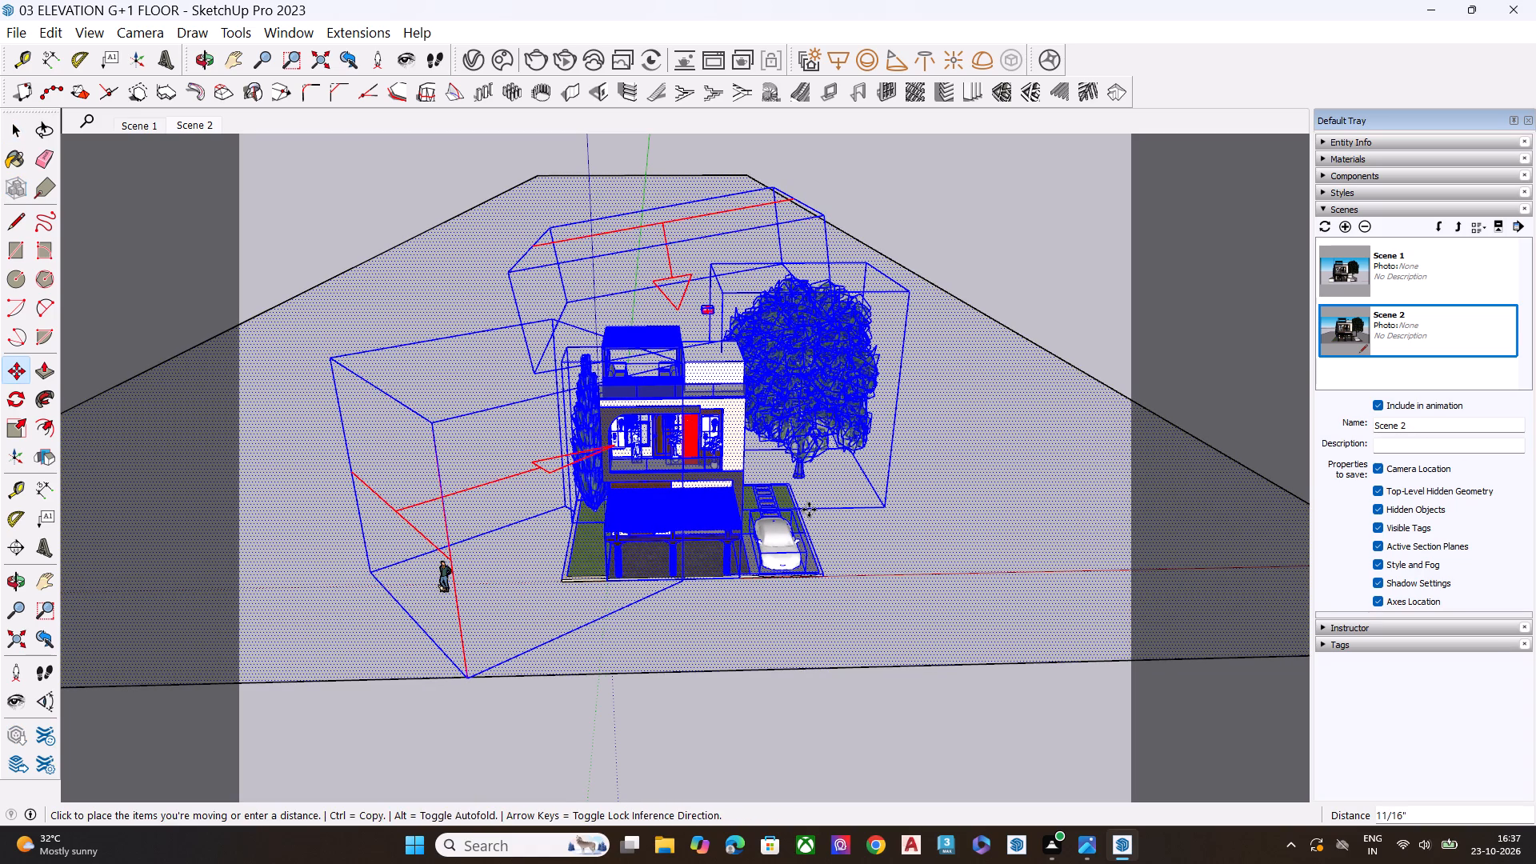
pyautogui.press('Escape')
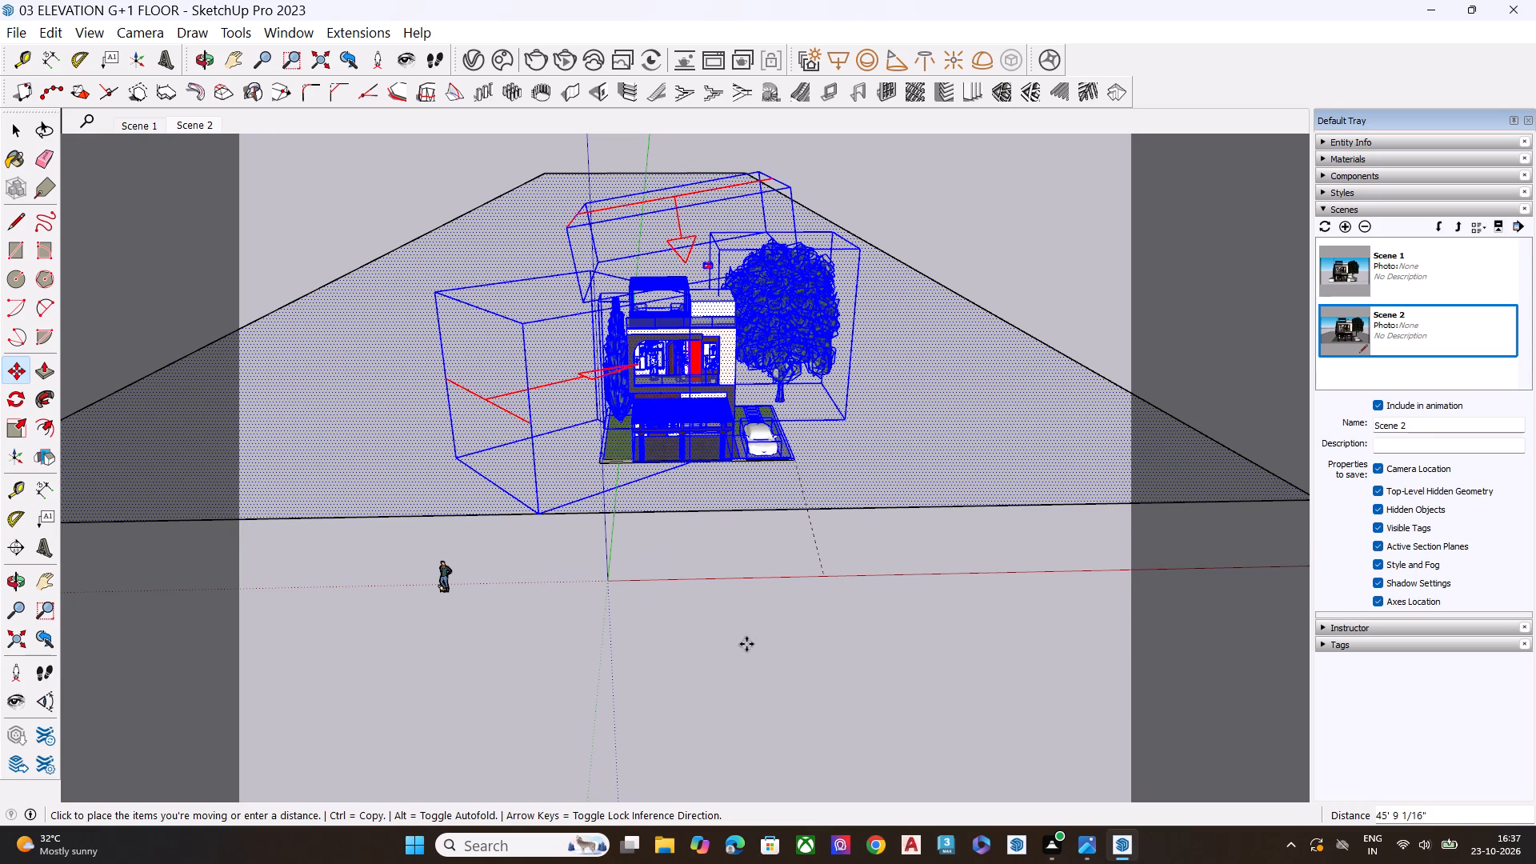
# Scale the ground plane's front edge outward along the green axis to extend the ground in front of the plot.
pyautogui.press('space')
pyautogui.click(752, 619)
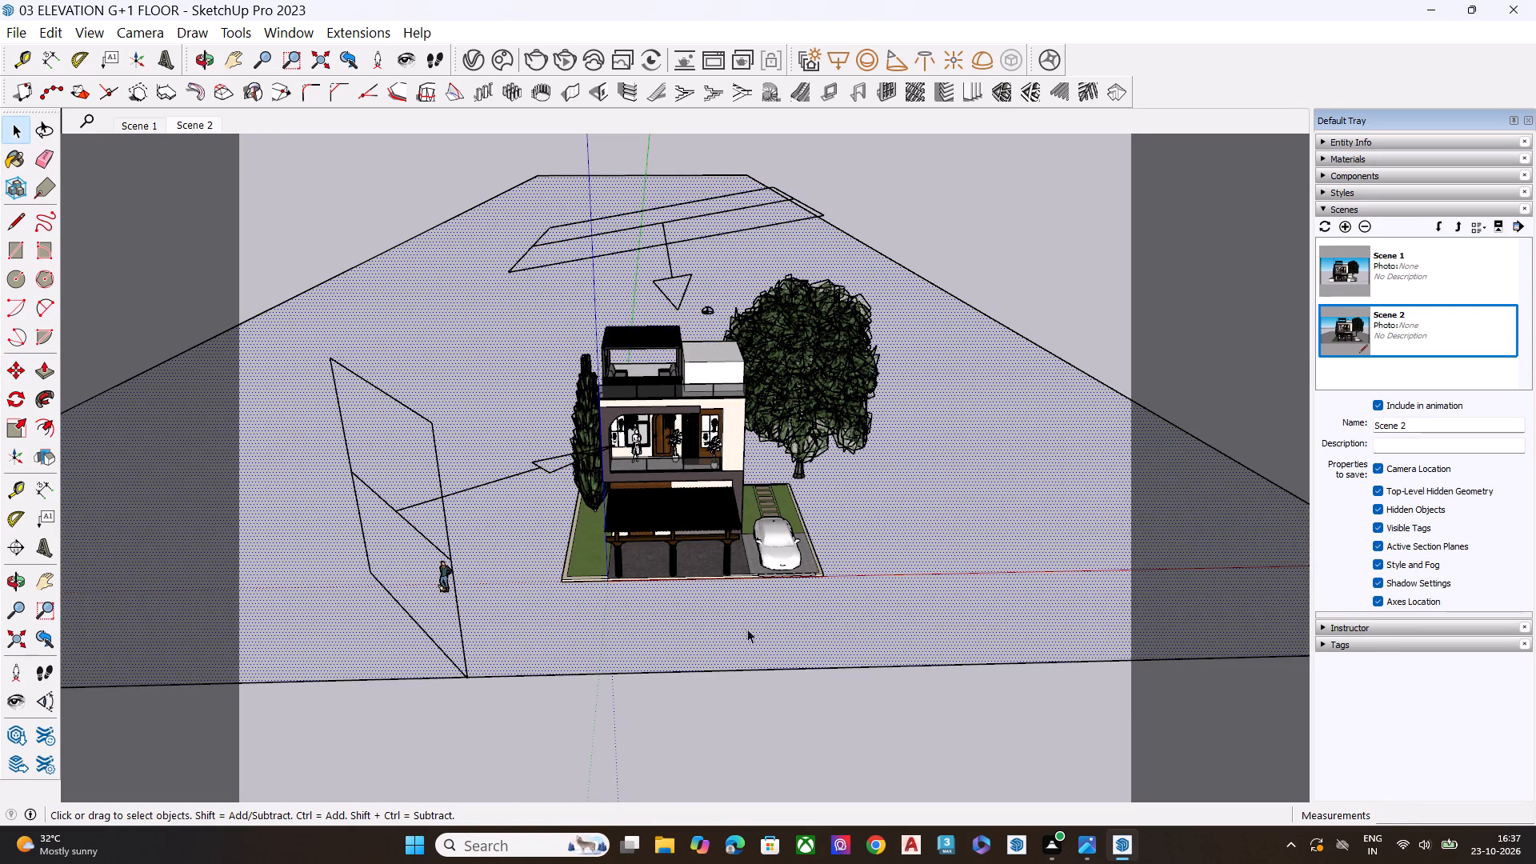
pyautogui.click(742, 671)
pyautogui.click(741, 650)
pyautogui.press('s')
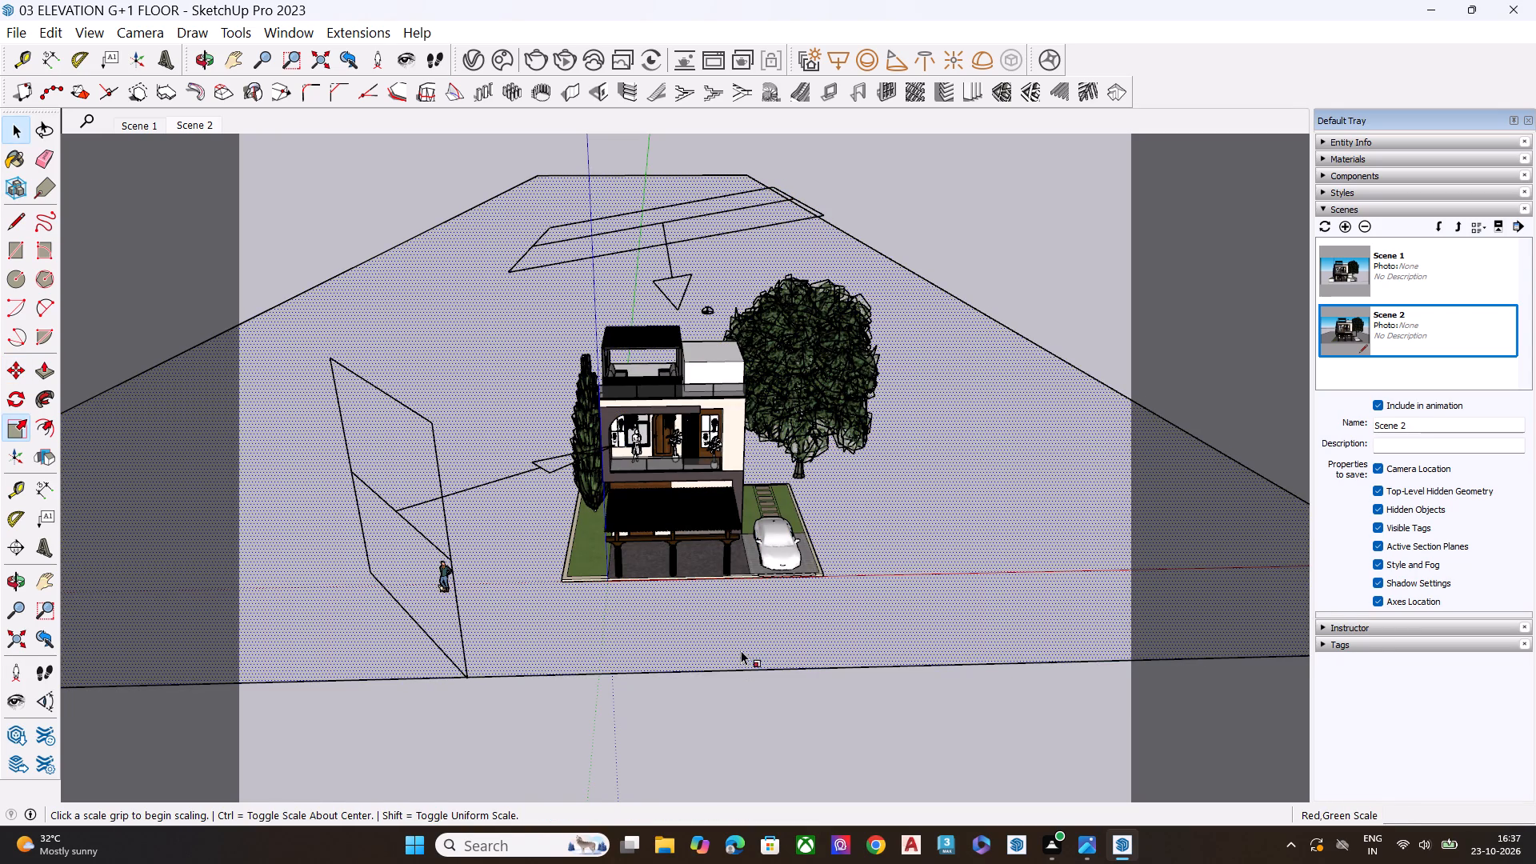
pyautogui.click(563, 674)
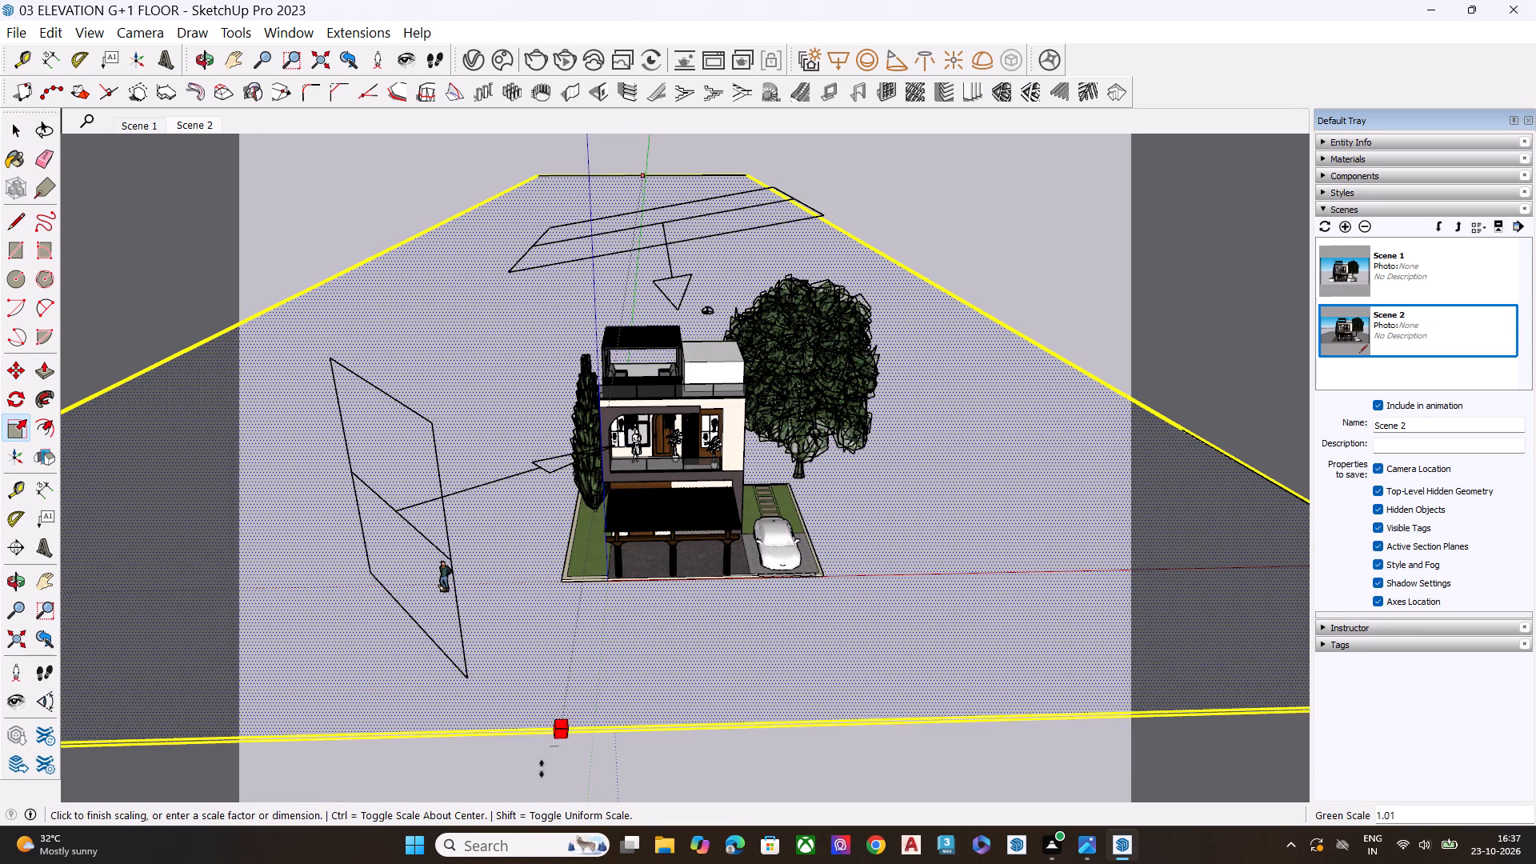
pyautogui.click(538, 782)
pyautogui.press('space')
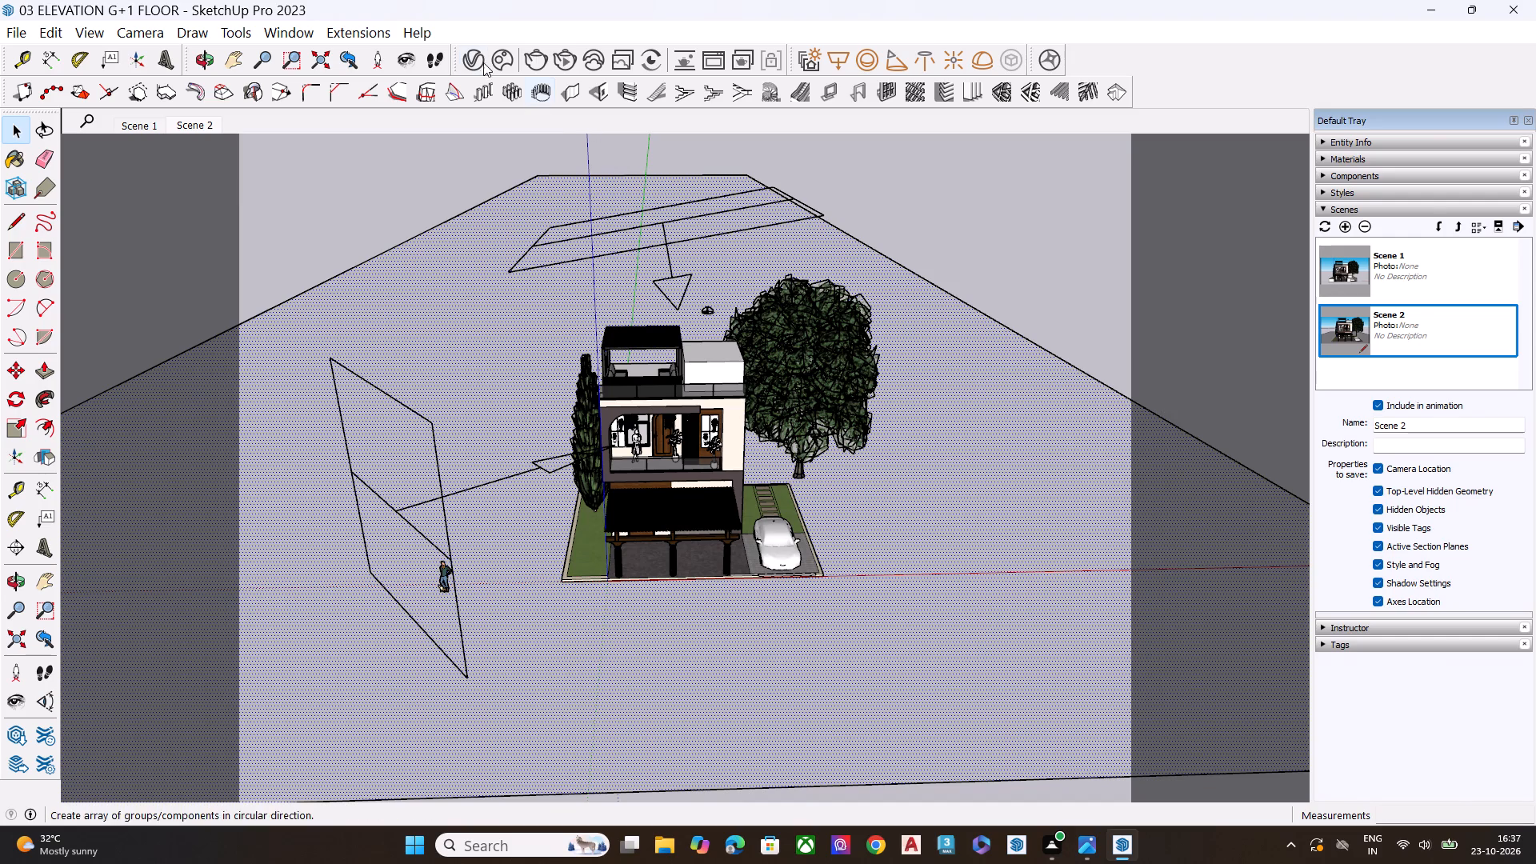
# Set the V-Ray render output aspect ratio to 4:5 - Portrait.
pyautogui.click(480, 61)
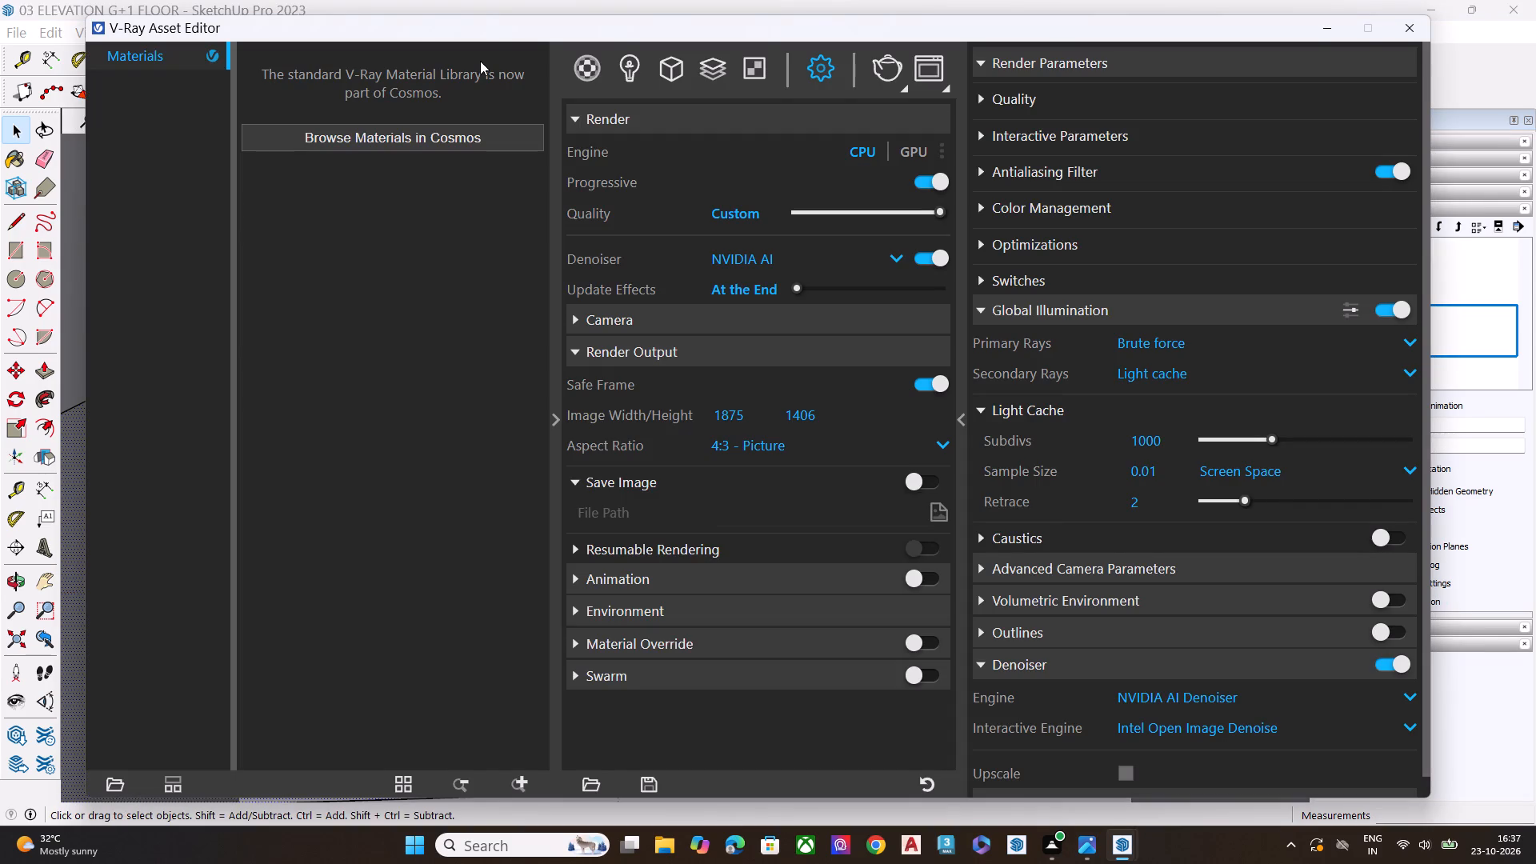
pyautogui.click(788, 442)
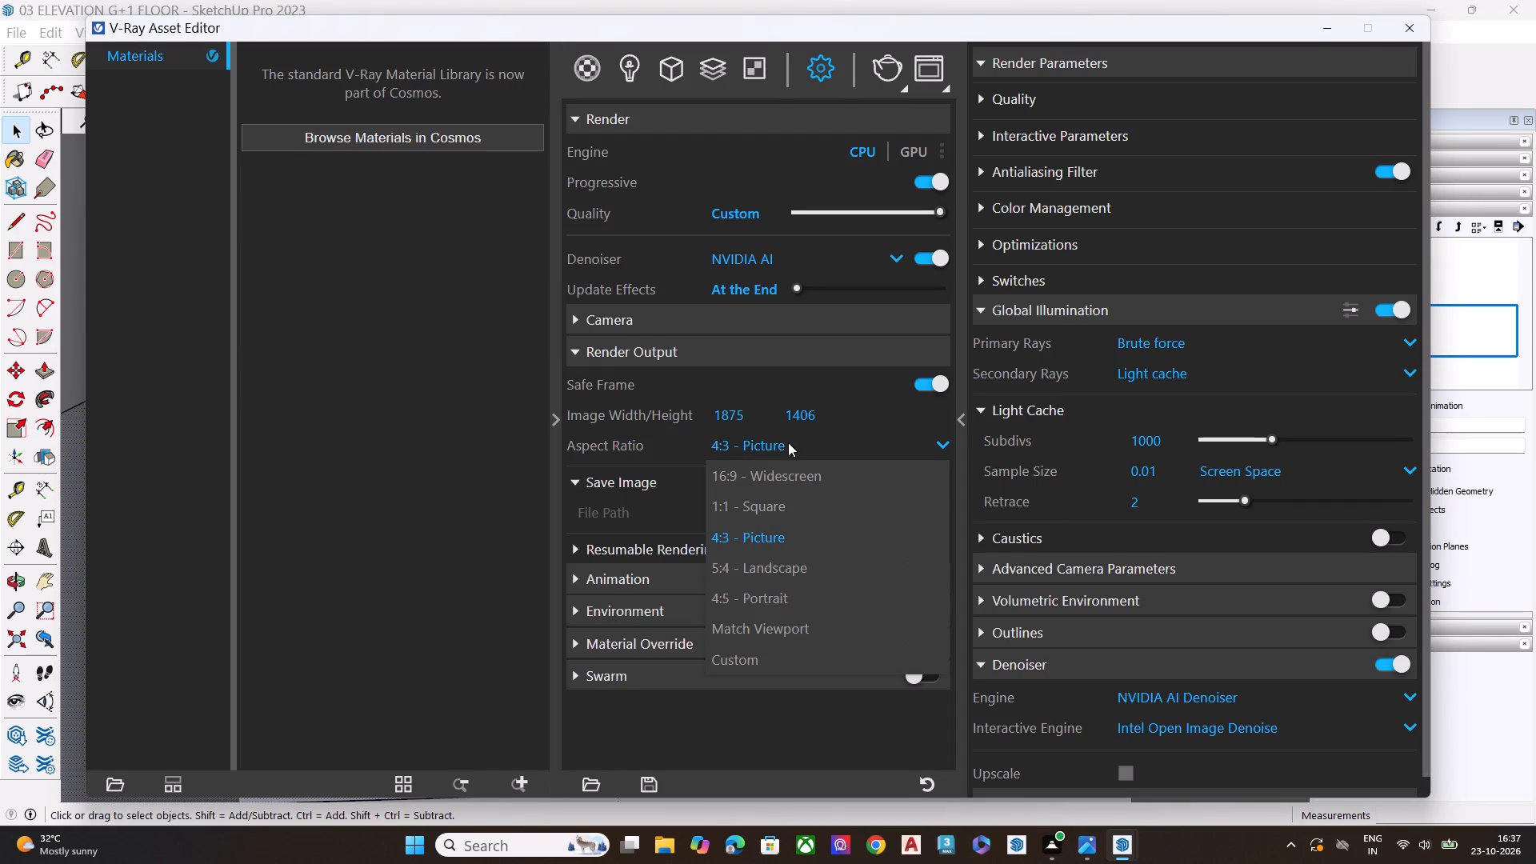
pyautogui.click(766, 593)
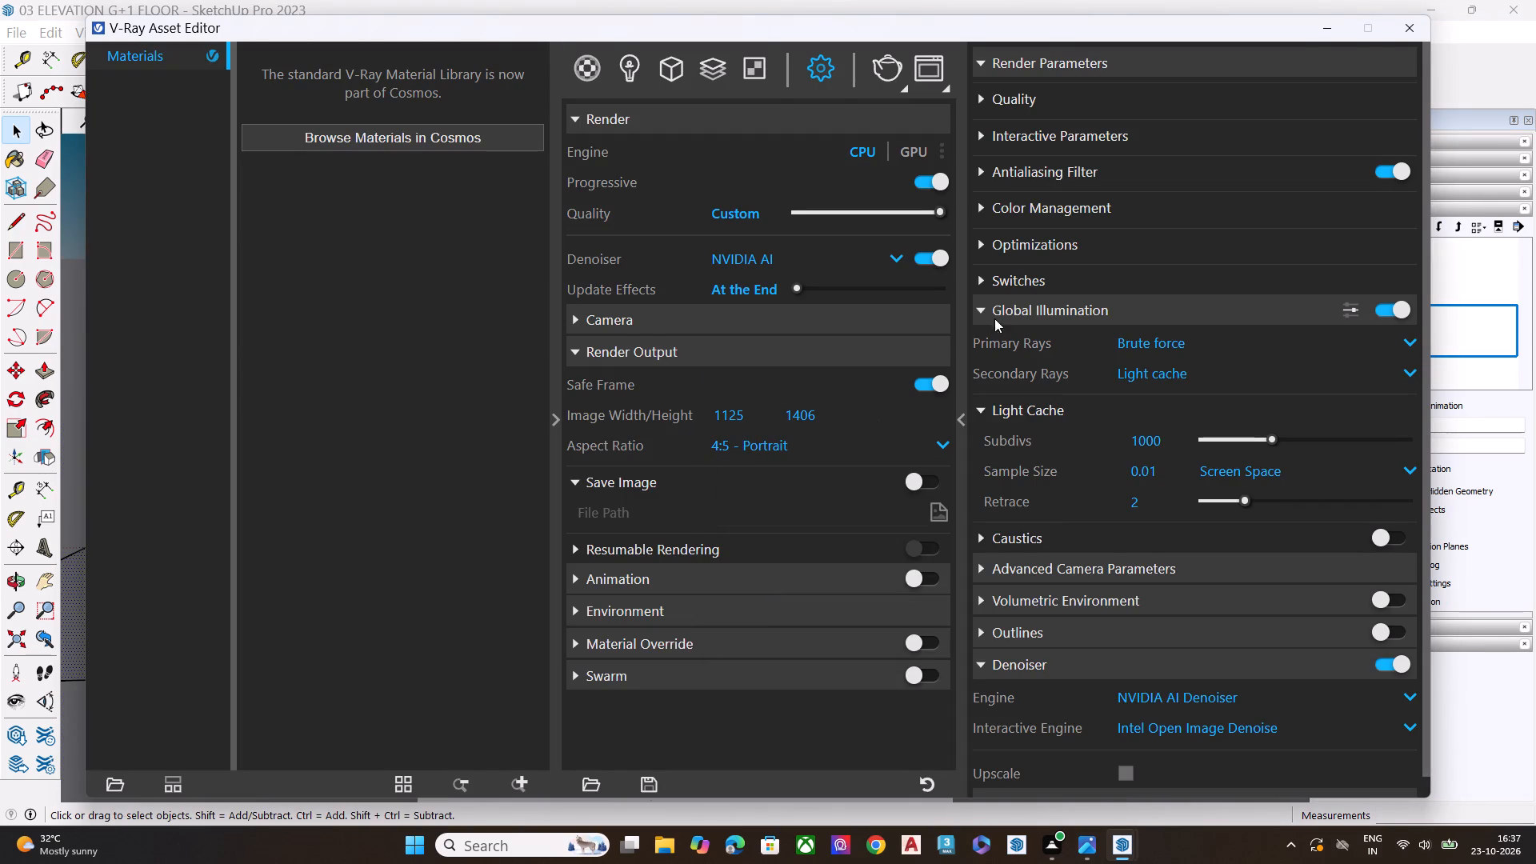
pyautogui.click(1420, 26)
# Examine how the house, trees and car fit the 4:5 portrait safe frame from frontal views at varying distances.
pyautogui.scroll(3, 674, 470)
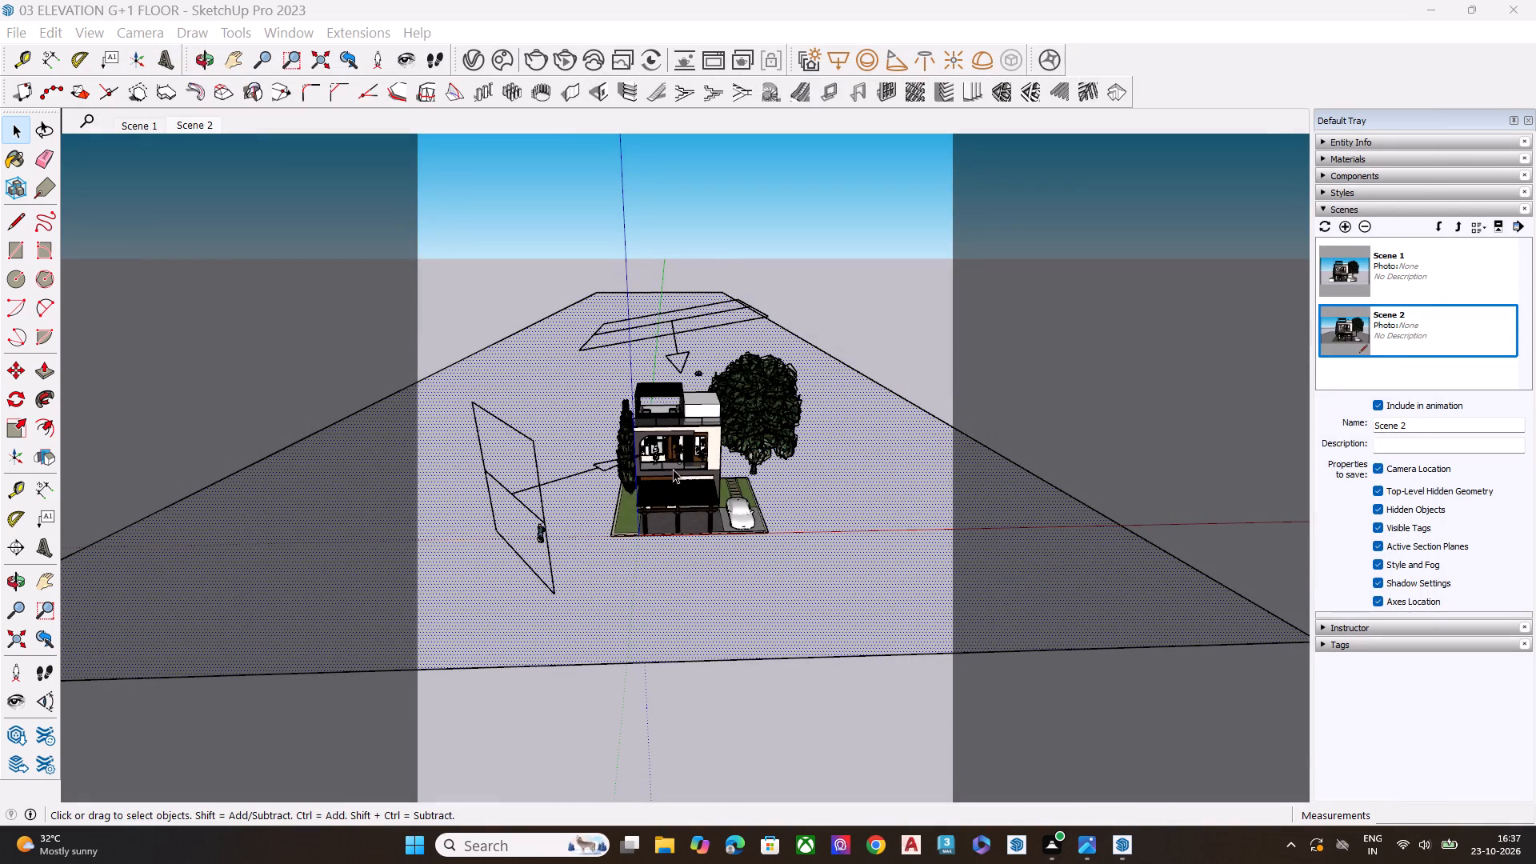
pyautogui.scroll(4, 673, 469)
pyautogui.moveTo(654, 478); pyautogui.dragTo(650, 414, button='middle')
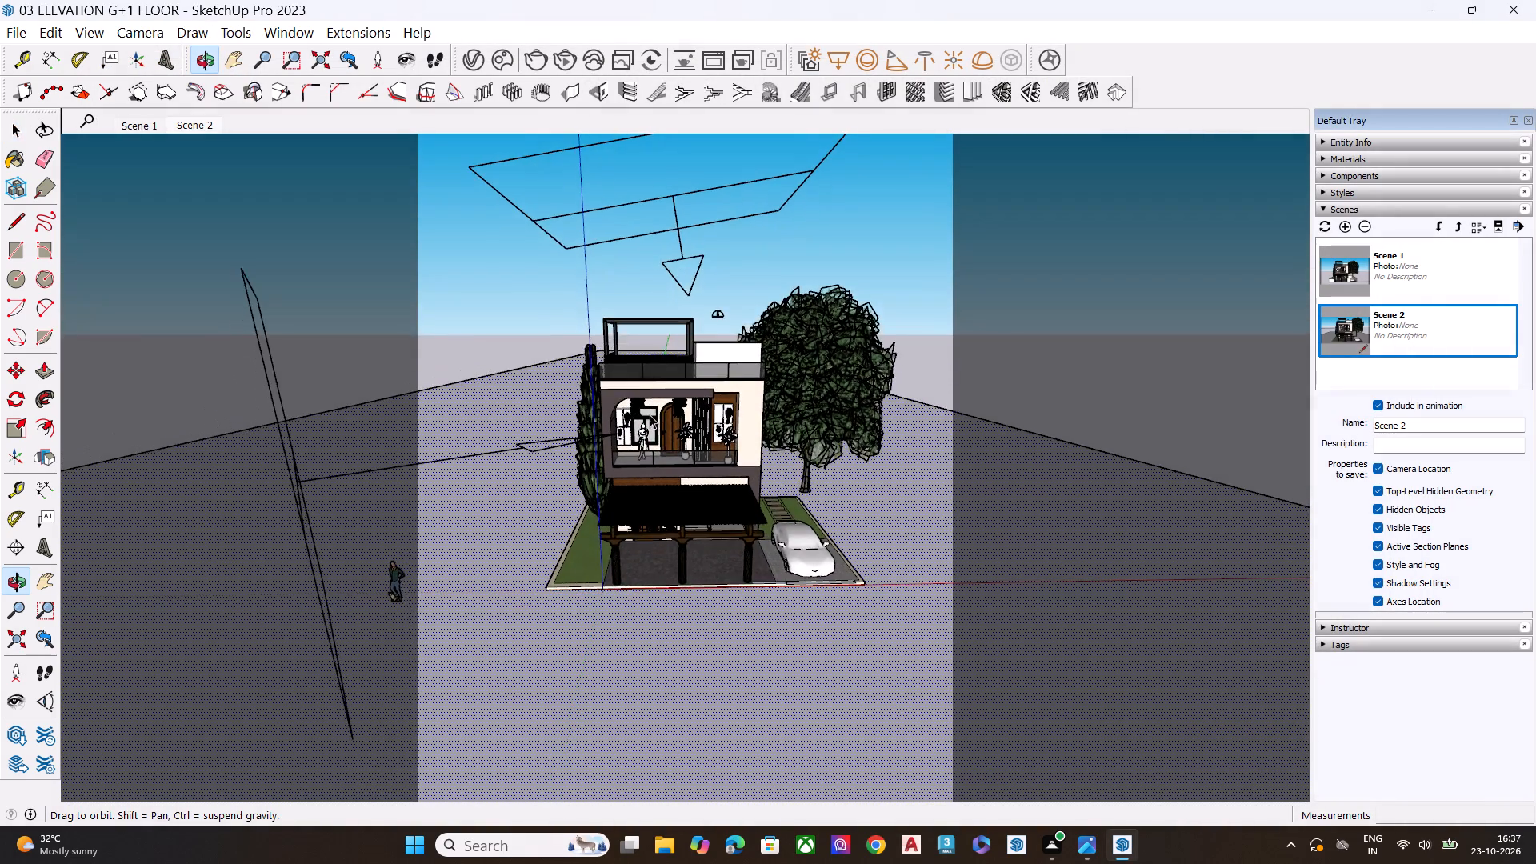
pyautogui.scroll(3, 650, 414)
pyautogui.moveTo(724, 475); pyautogui.dragTo(699, 395, button='middle')
pyautogui.scroll(2, 716, 416)
pyautogui.moveTo(753, 415); pyautogui.dragTo(770, 330, button='middle')
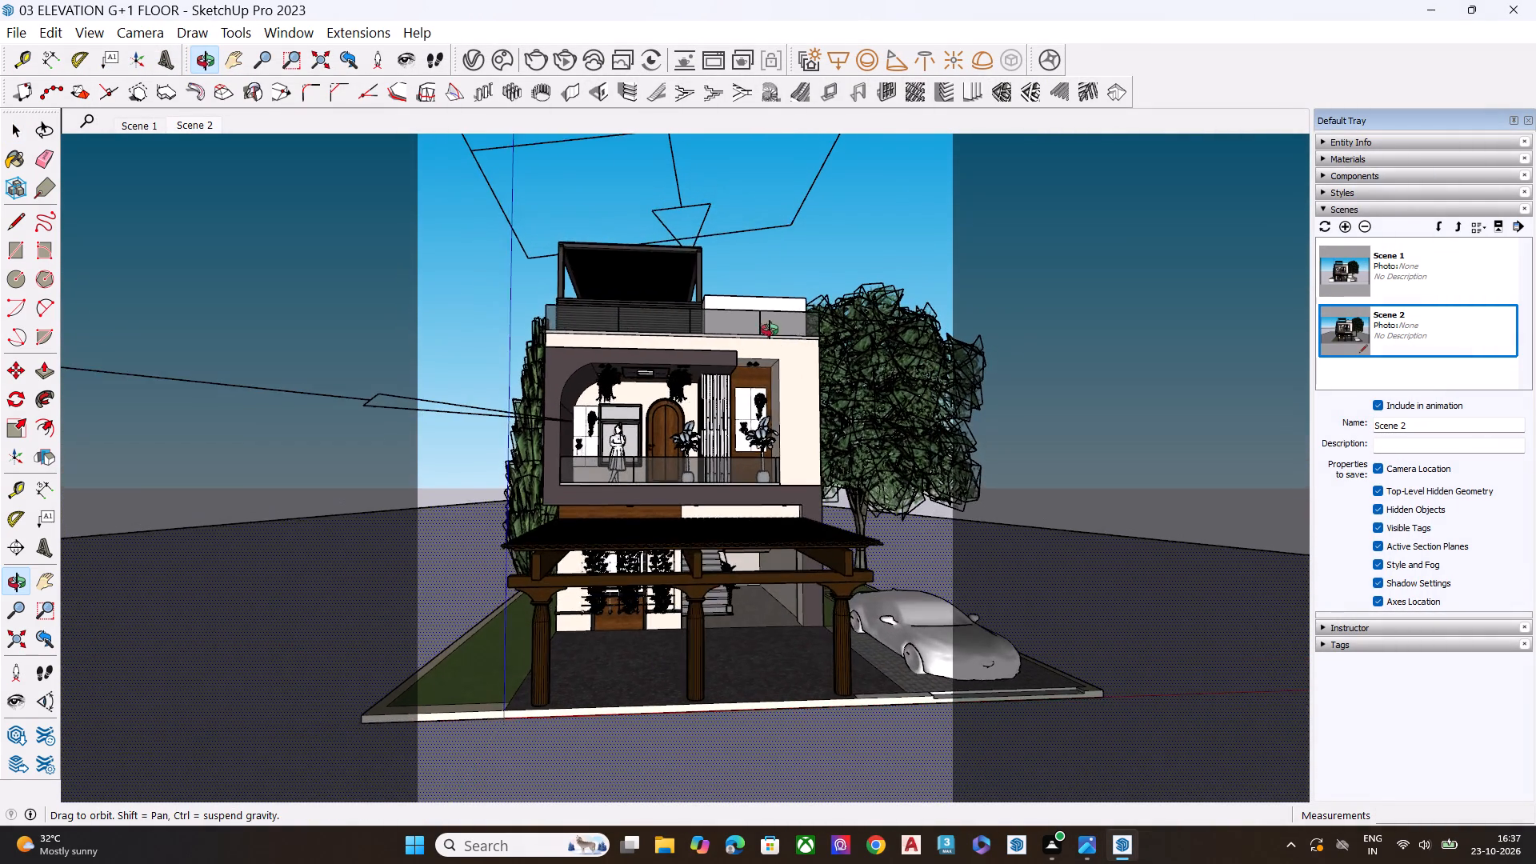
pyautogui.moveTo(770, 330); pyautogui.dragTo(842, 358, button='middle')
pyautogui.scroll(1, 760, 316)
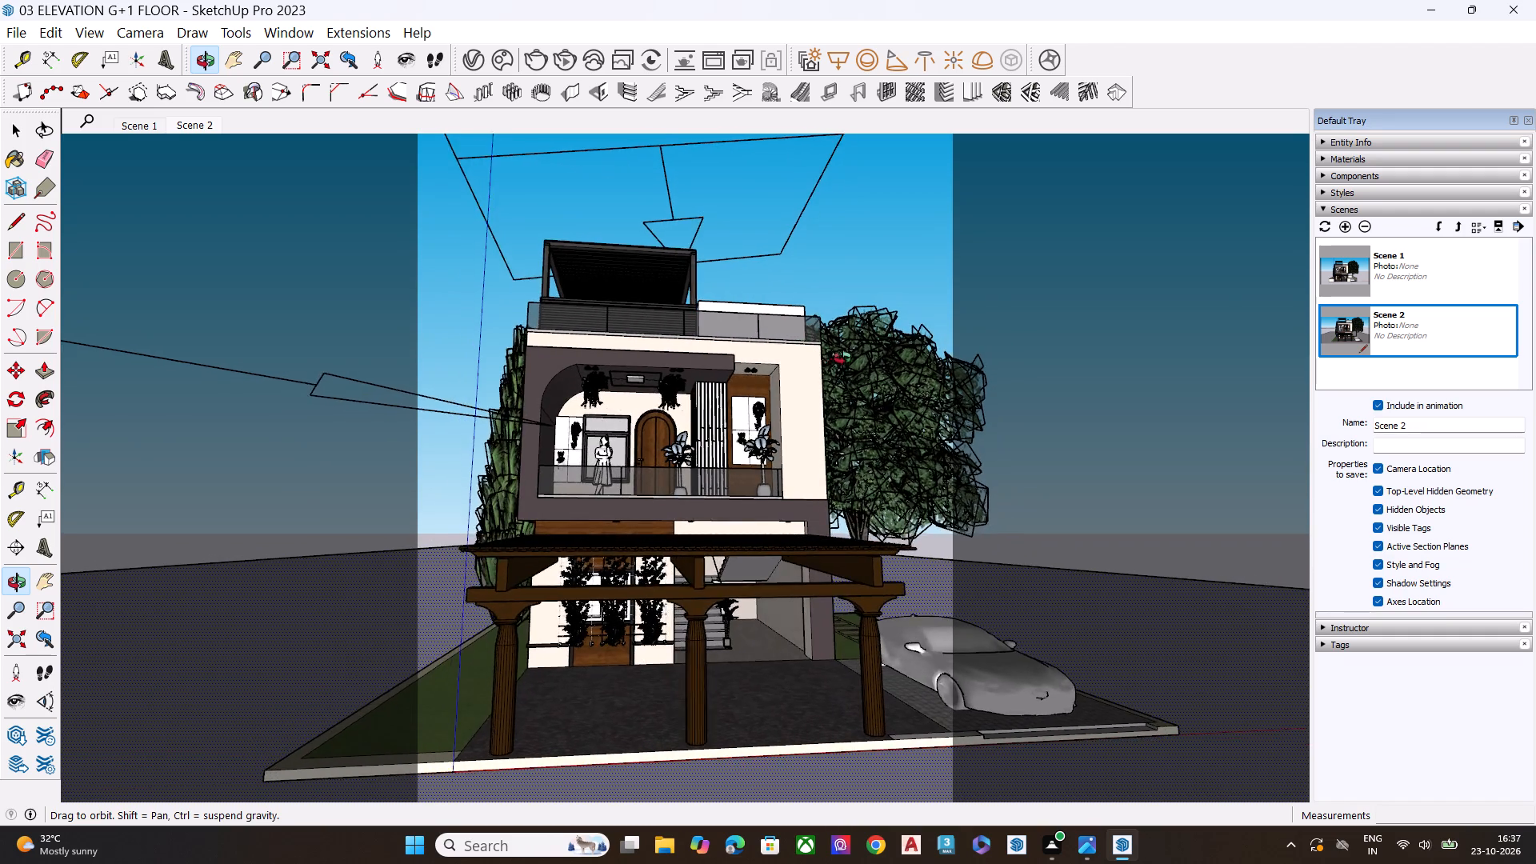
pyautogui.moveTo(842, 358); pyautogui.dragTo(810, 363, button='middle')
pyautogui.scroll(-3, 764, 393)
pyautogui.scroll(1, 560, 501)
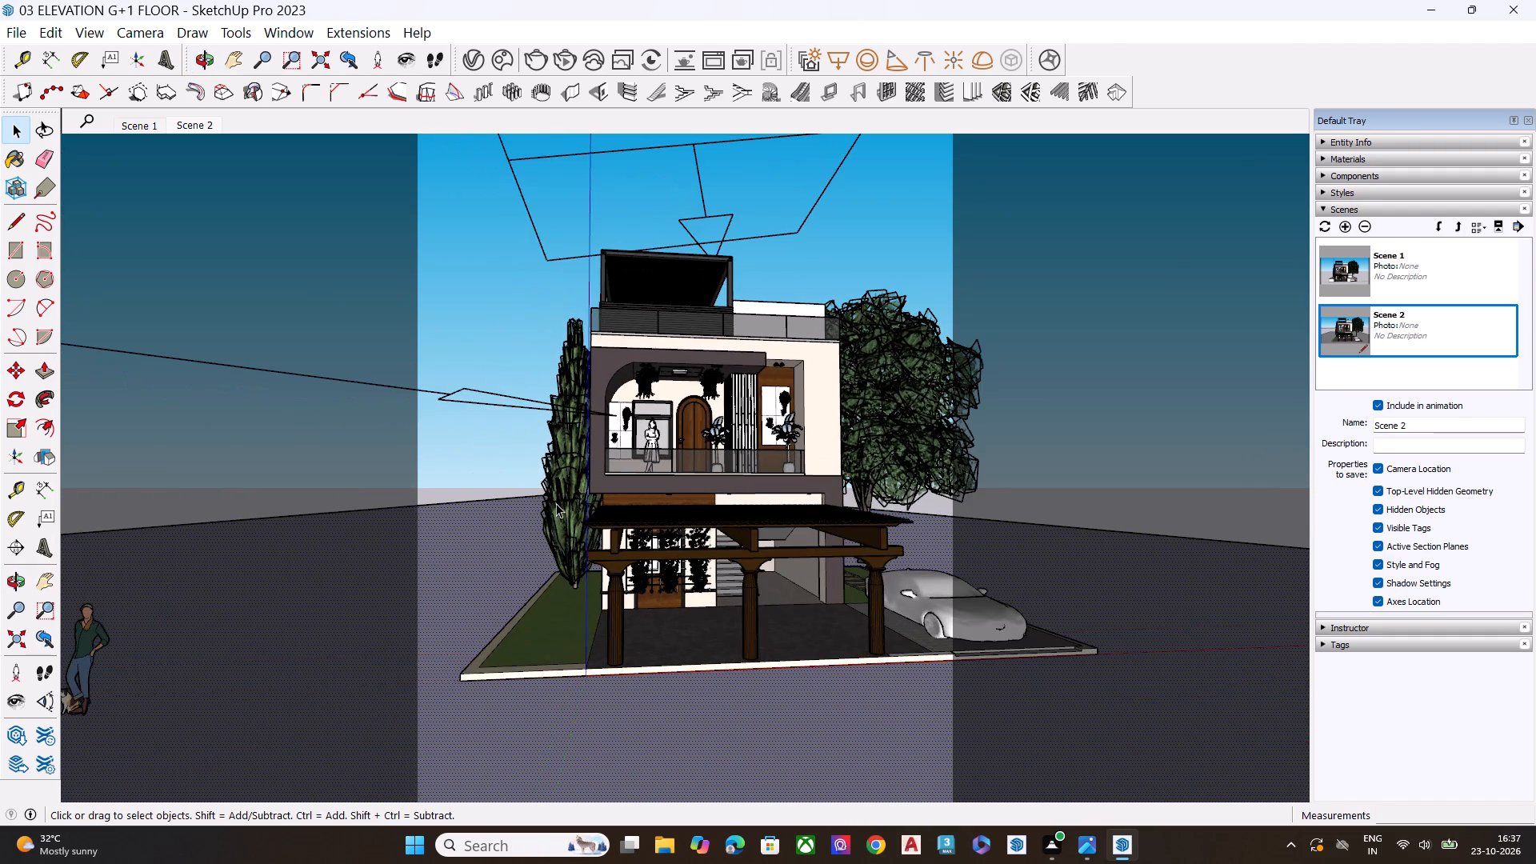
pyautogui.scroll(1, 670, 514)
pyautogui.moveTo(670, 514); pyautogui.dragTo(658, 506, button='middle')
pyautogui.scroll(-2, 758, 470)
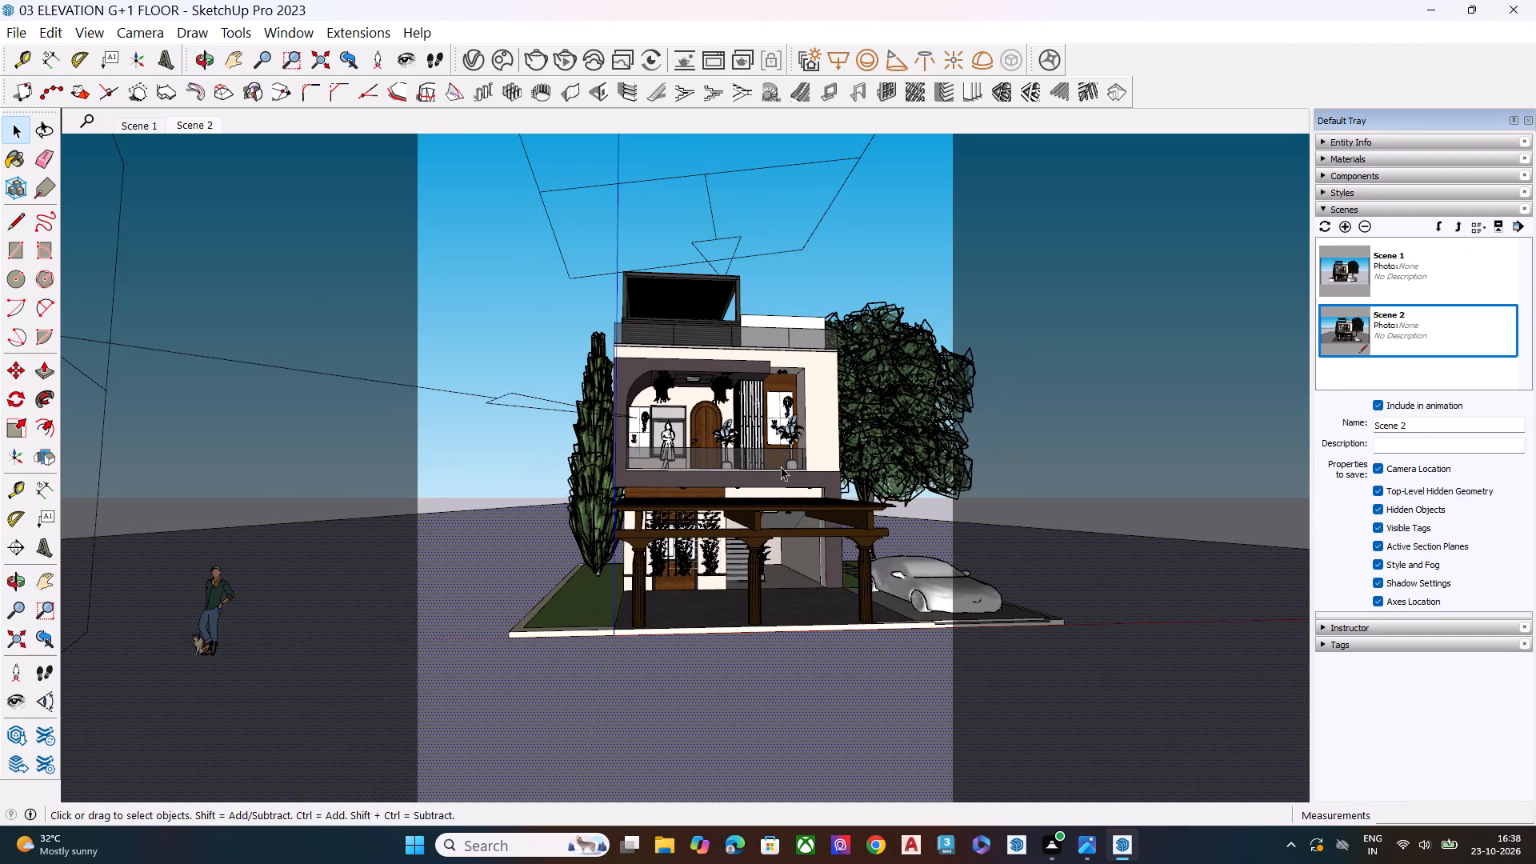
pyautogui.scroll(-2, 774, 466)
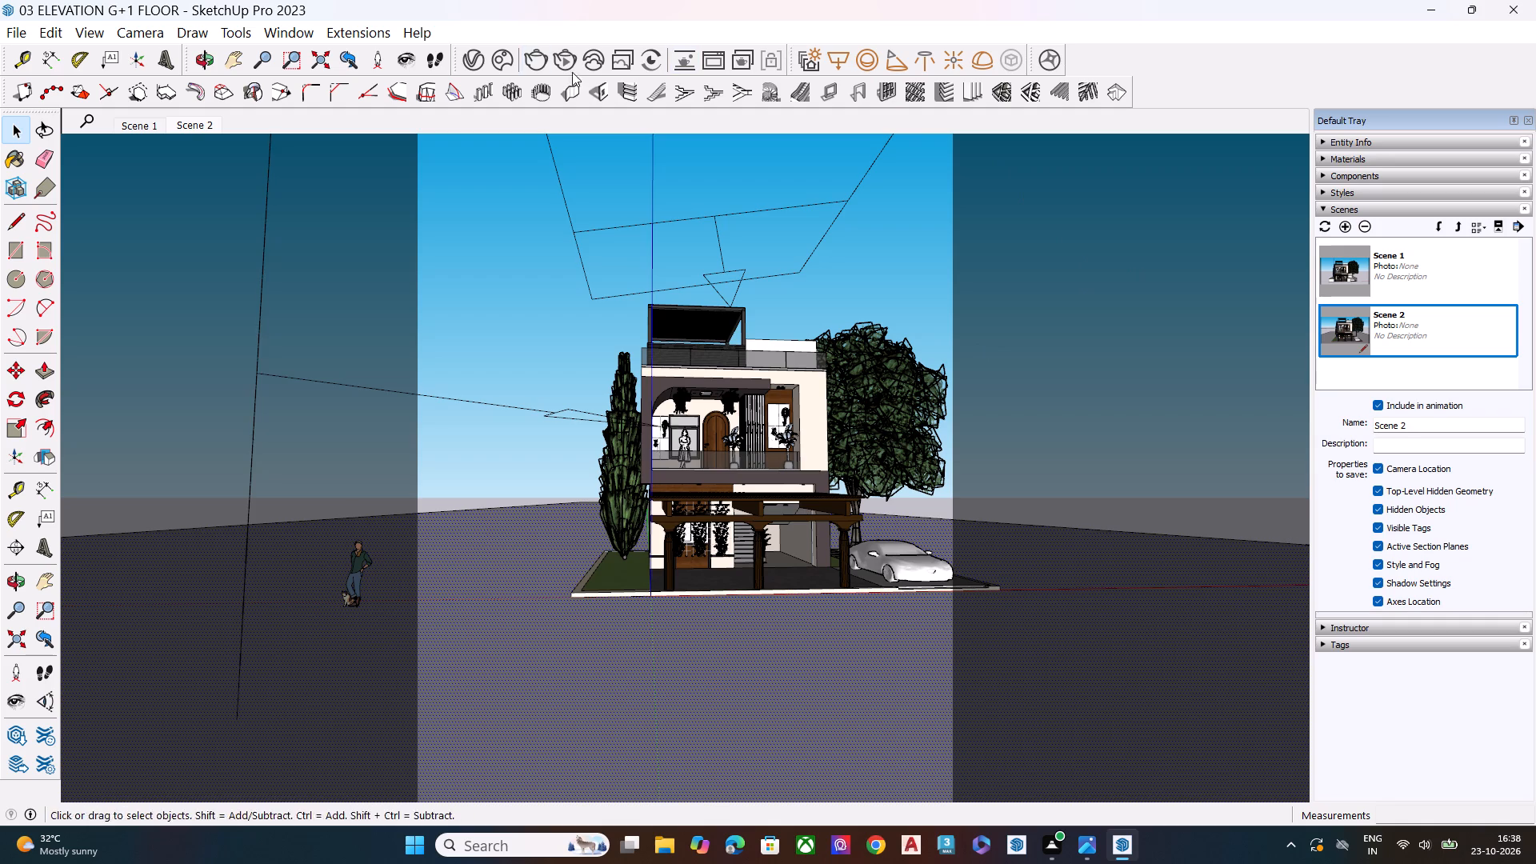
# Set the V-Ray render output aspect ratio to 5:4 - Landscape.
pyautogui.click(472, 71)
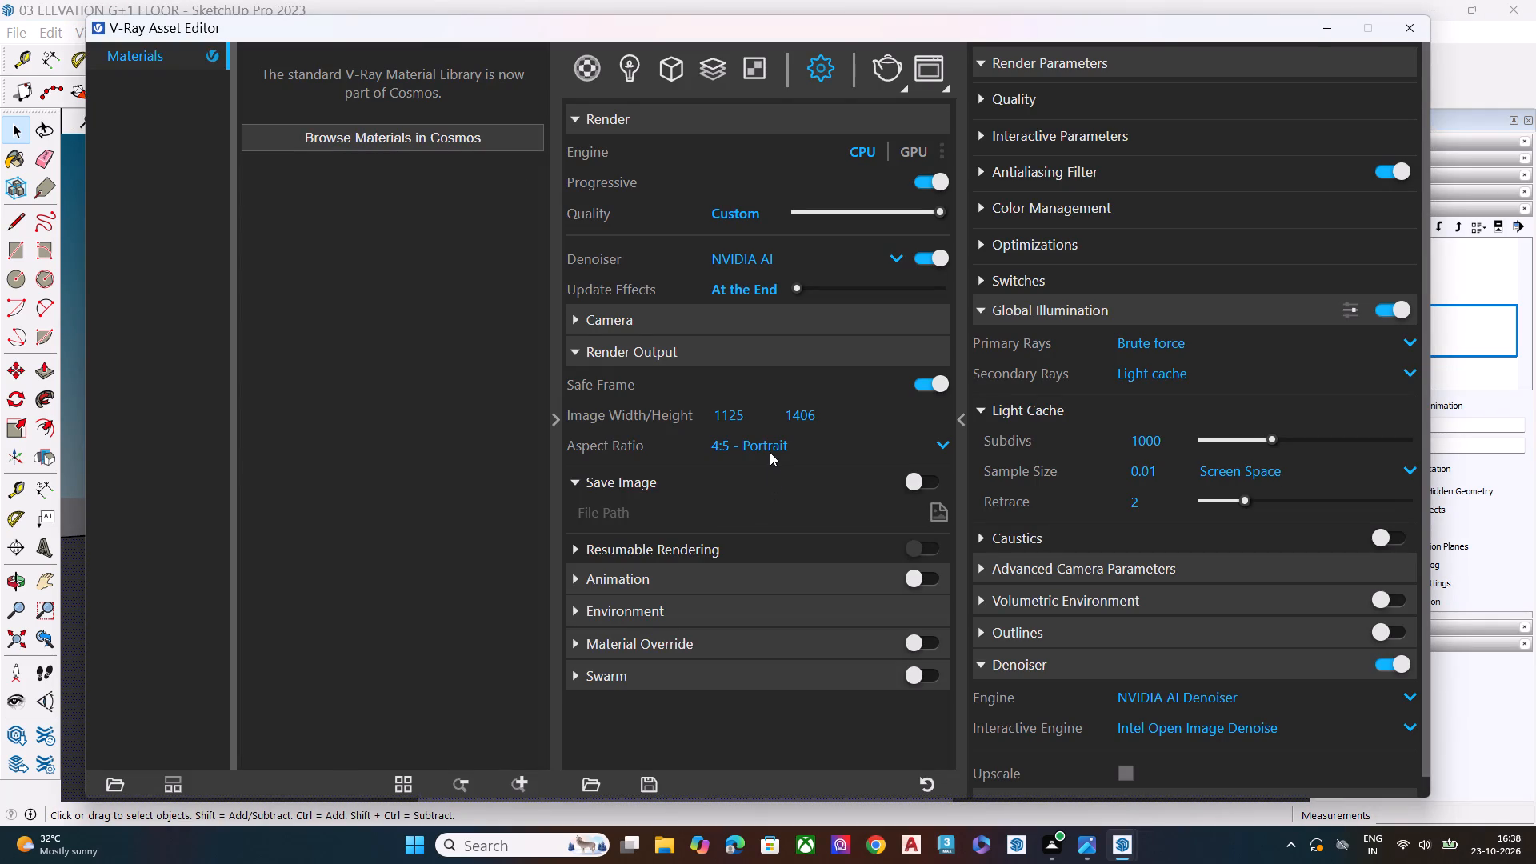
pyautogui.click(770, 450)
pyautogui.click(773, 571)
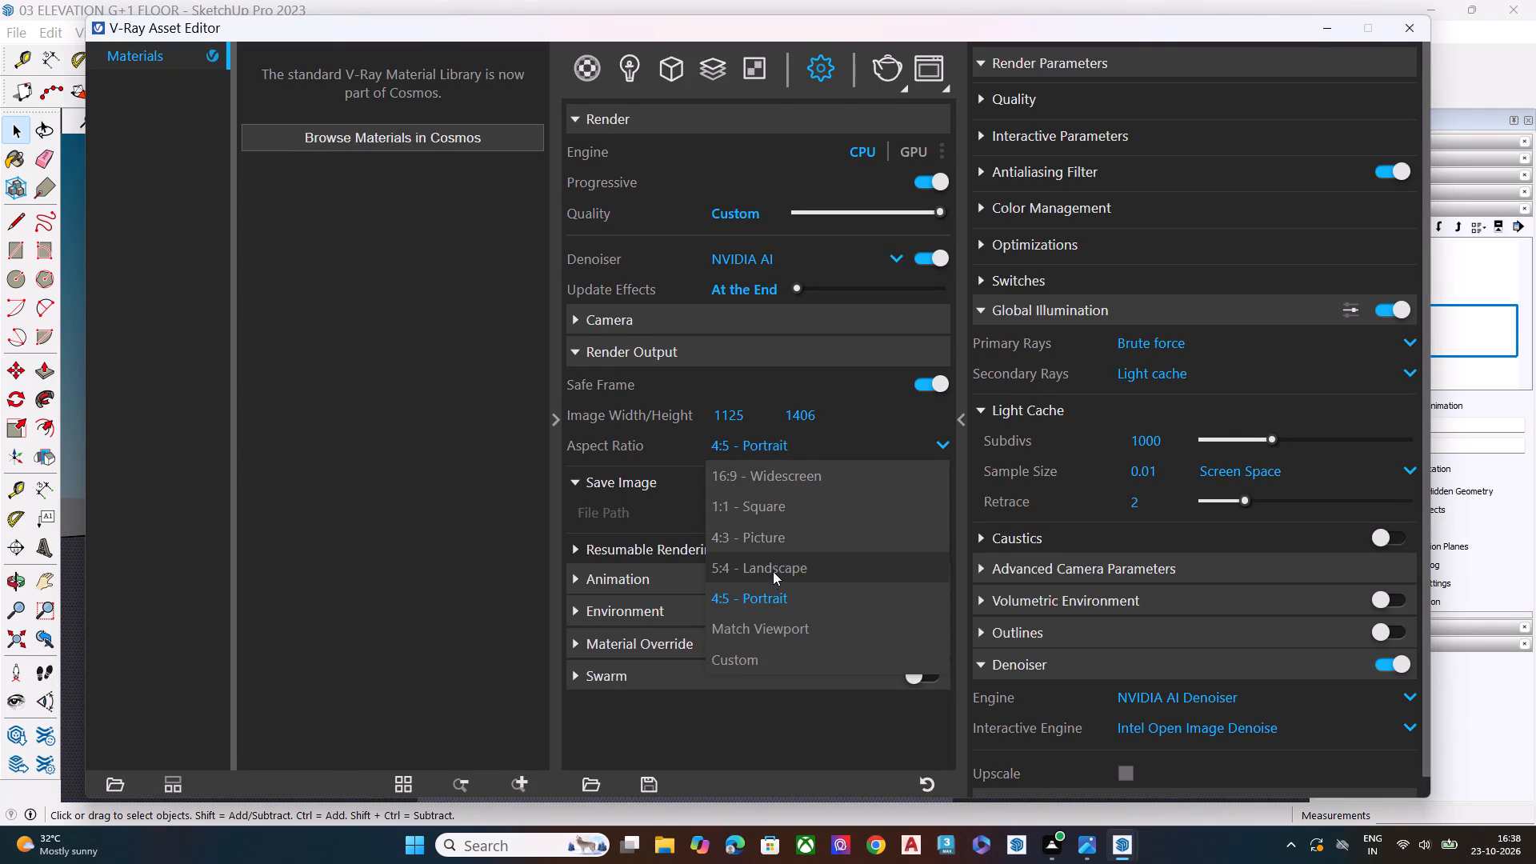
pyautogui.click(1430, 26)
# Deselect the ground plane and examine the framing of the house, car and trees within the 5:4 landscape safe frame.
pyautogui.scroll(-1, 926, 496)
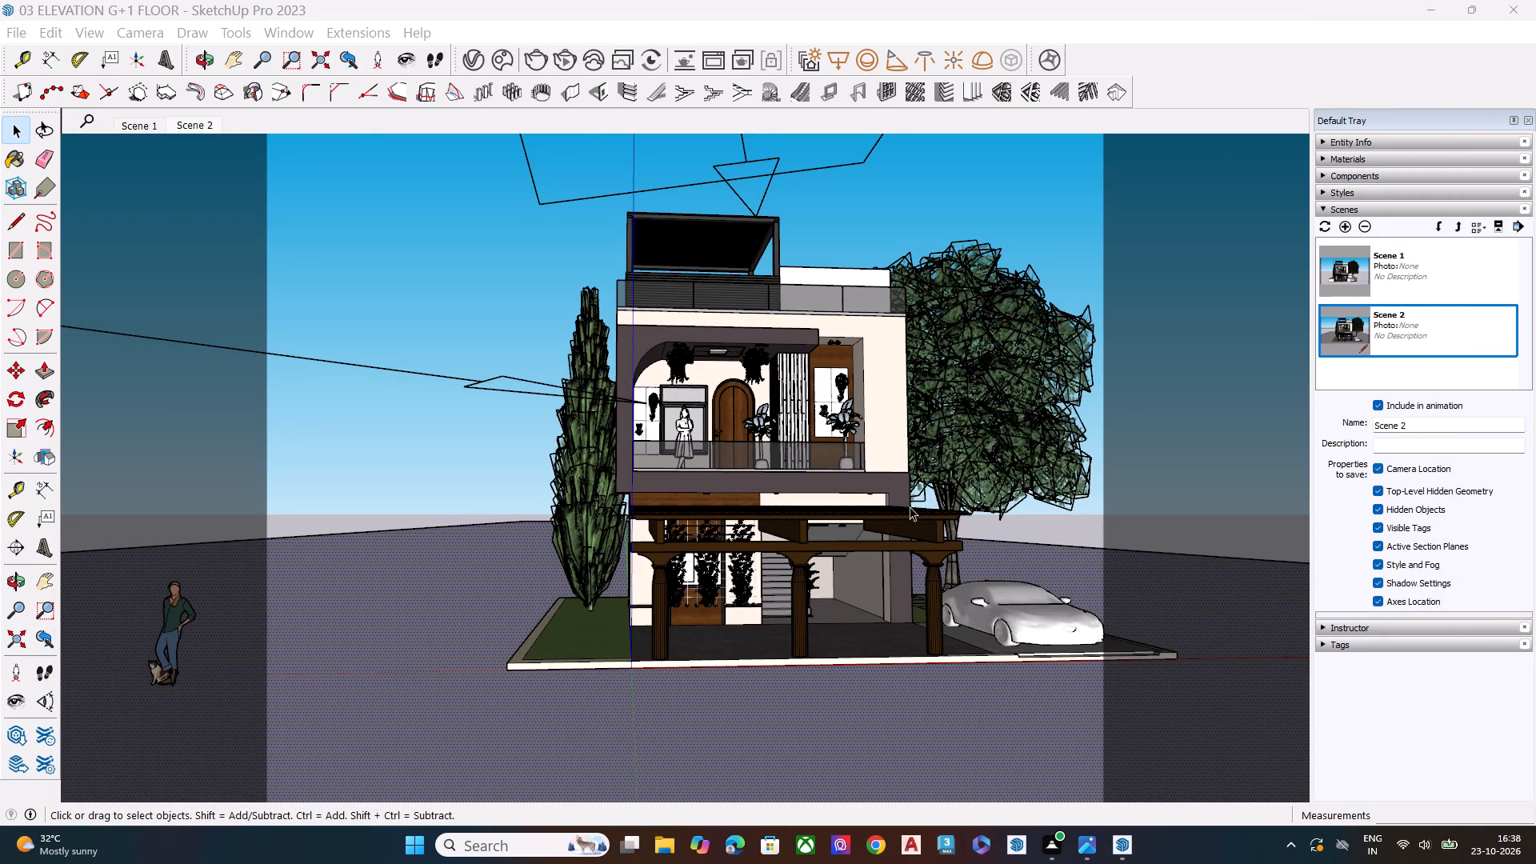
pyautogui.scroll(-4, 910, 506)
pyautogui.press('h')
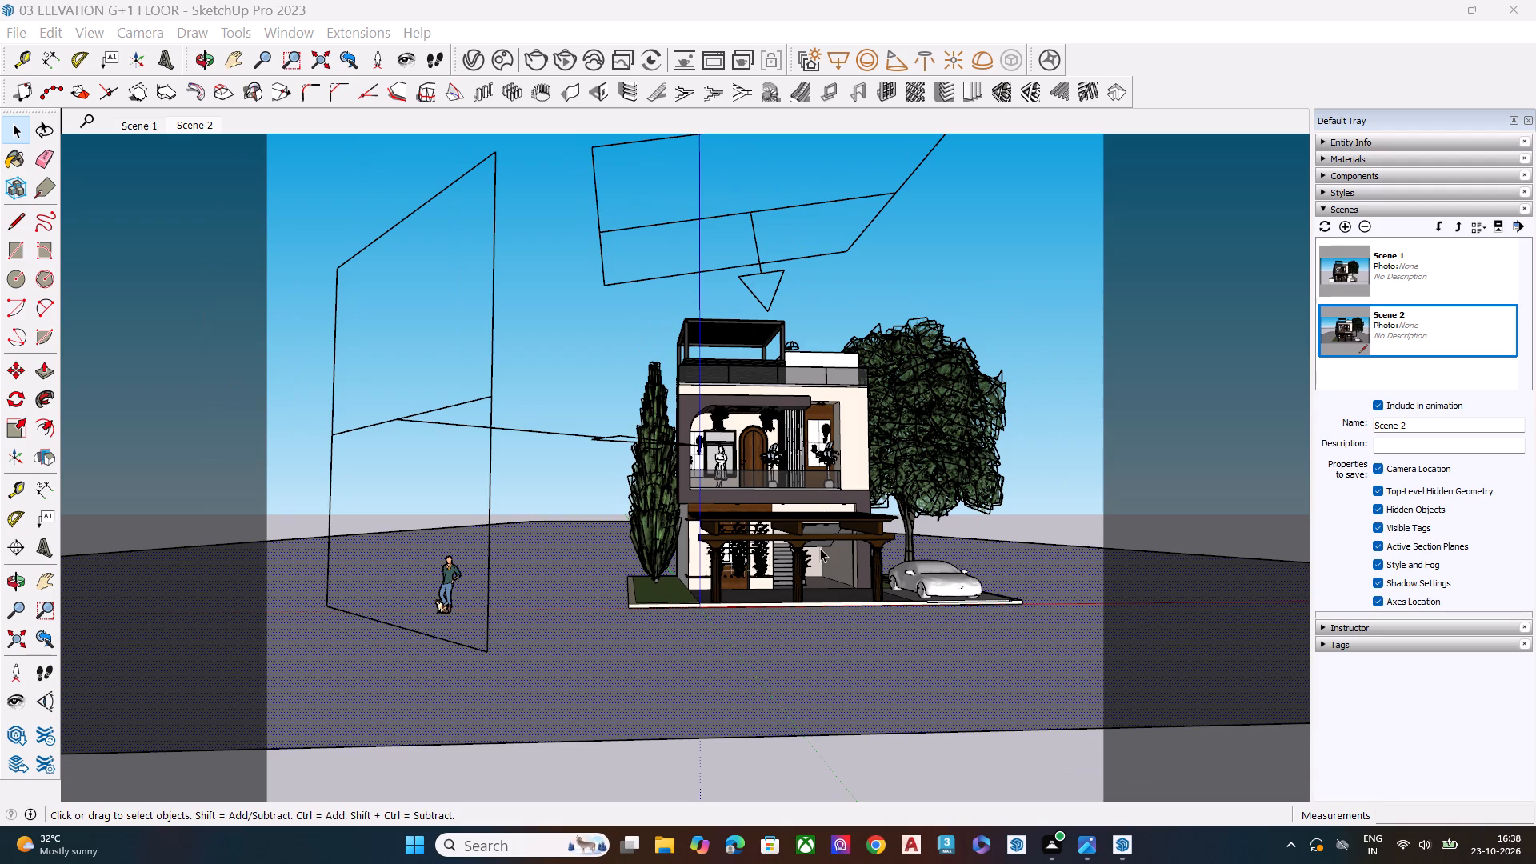
pyautogui.moveTo(826, 540); pyautogui.dragTo(719, 556)
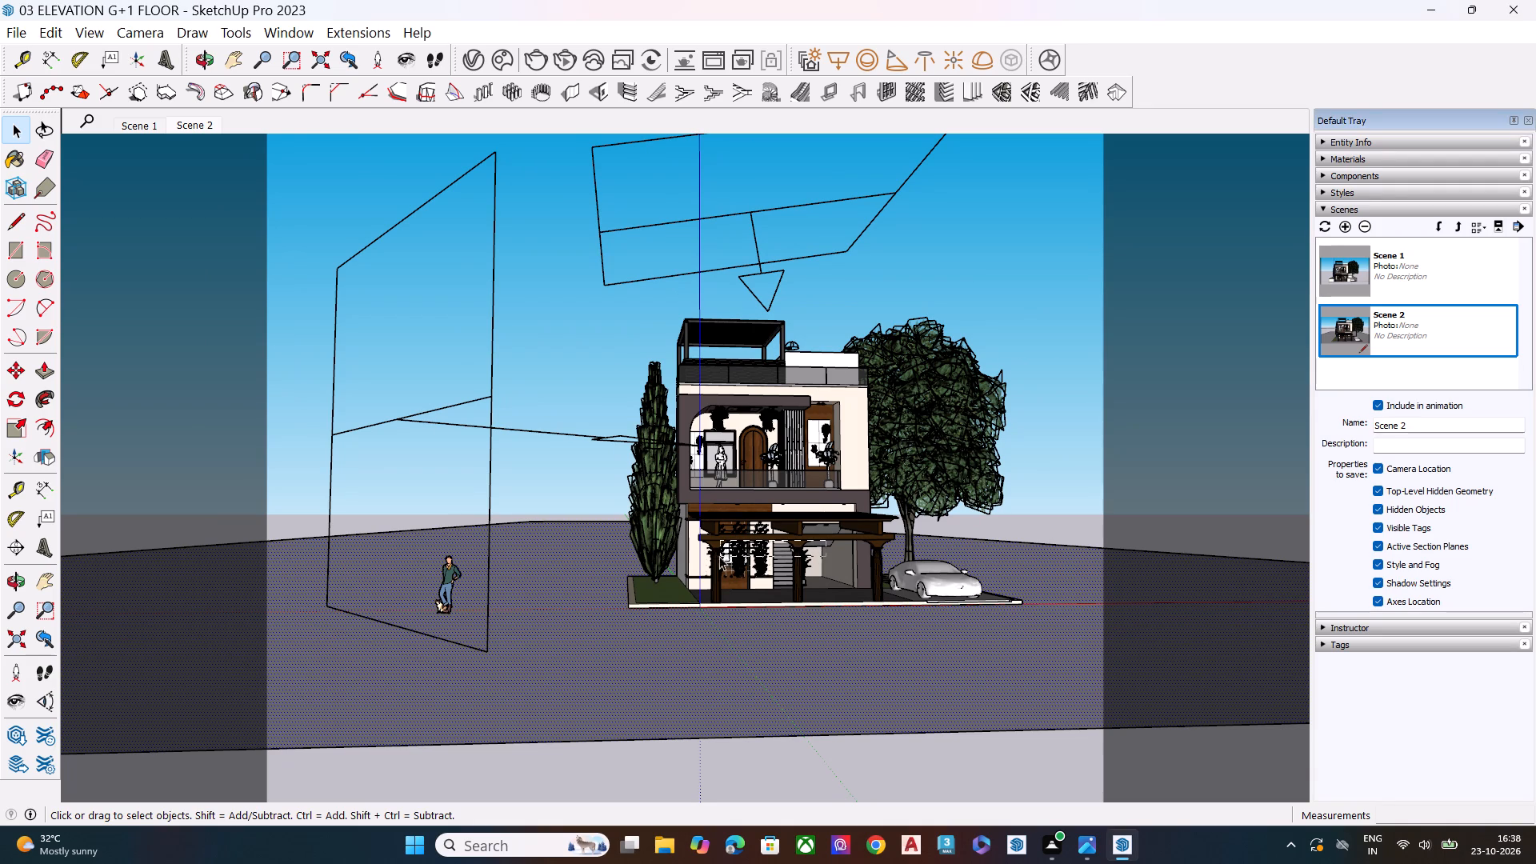
pyautogui.moveTo(719, 556); pyautogui.dragTo(788, 548)
pyautogui.press('Escape')
pyautogui.press('Escape')
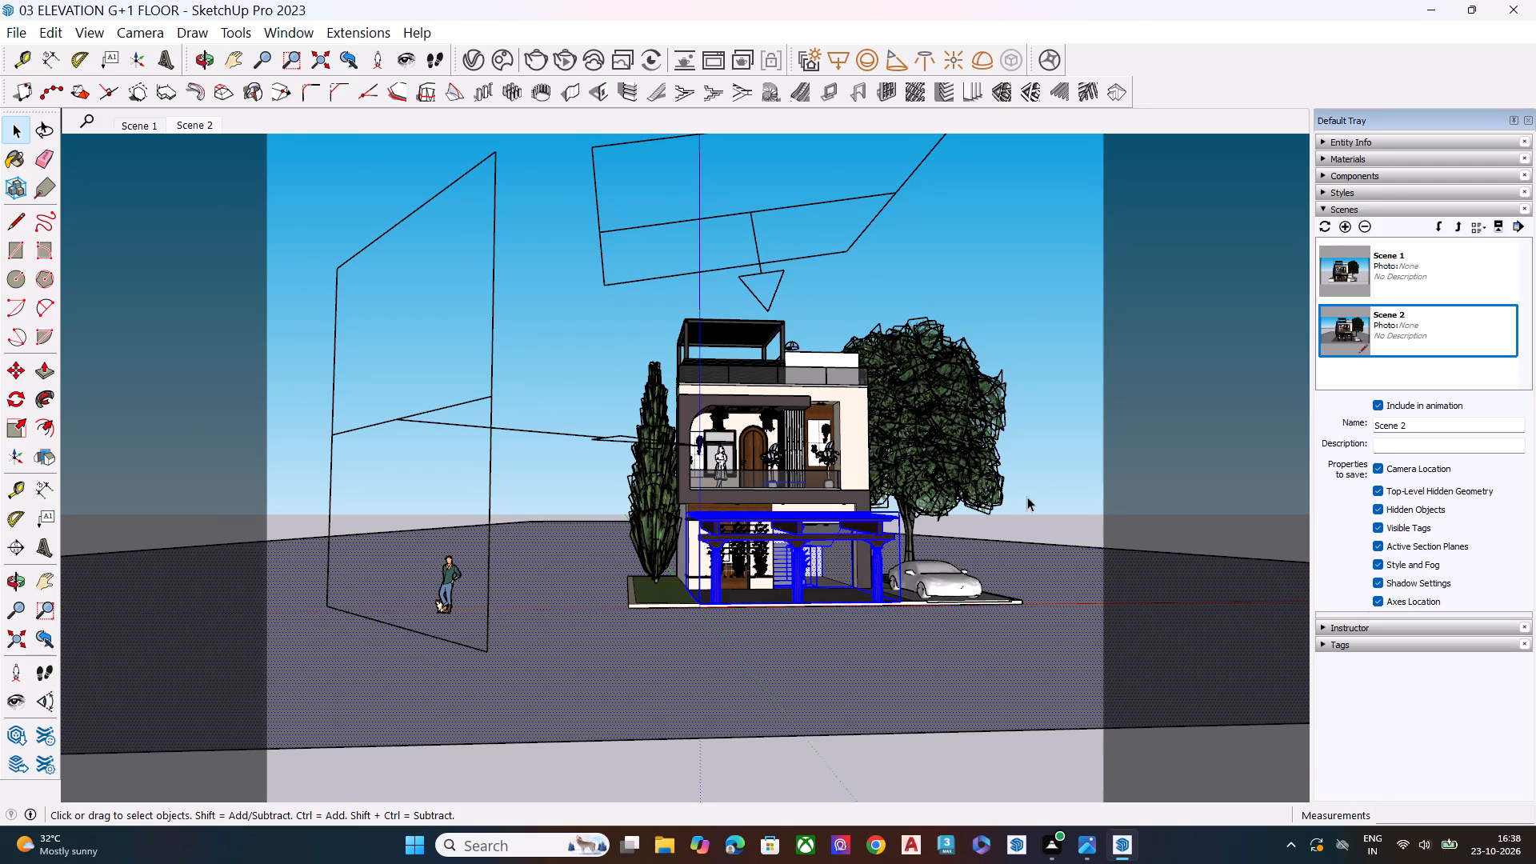
pyautogui.click(1049, 491)
pyautogui.press('h')
pyautogui.moveTo(830, 548); pyautogui.dragTo(765, 573)
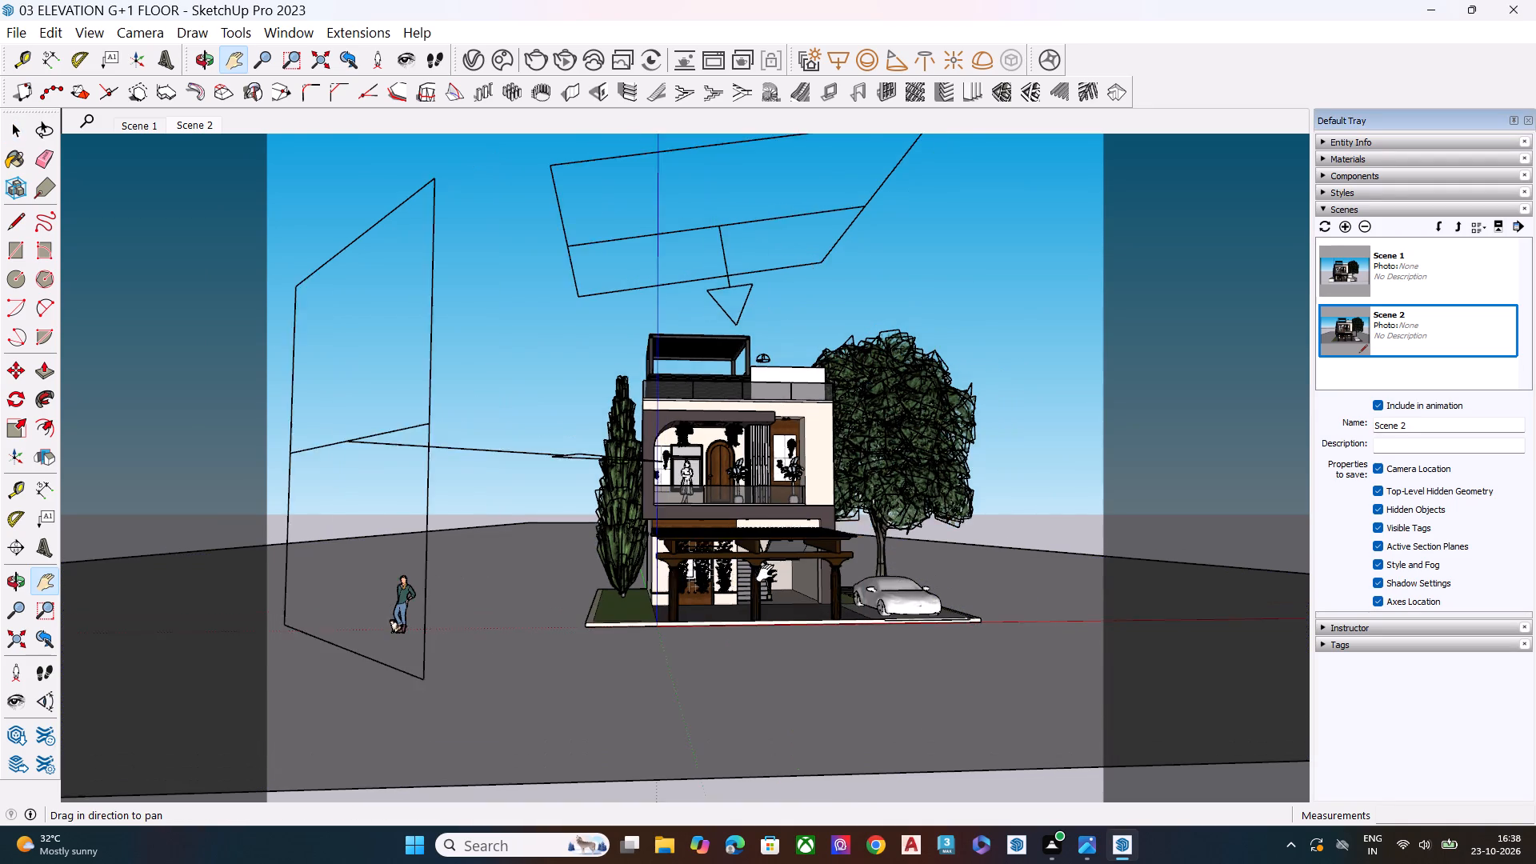
pyautogui.moveTo(765, 573); pyautogui.dragTo(718, 583)
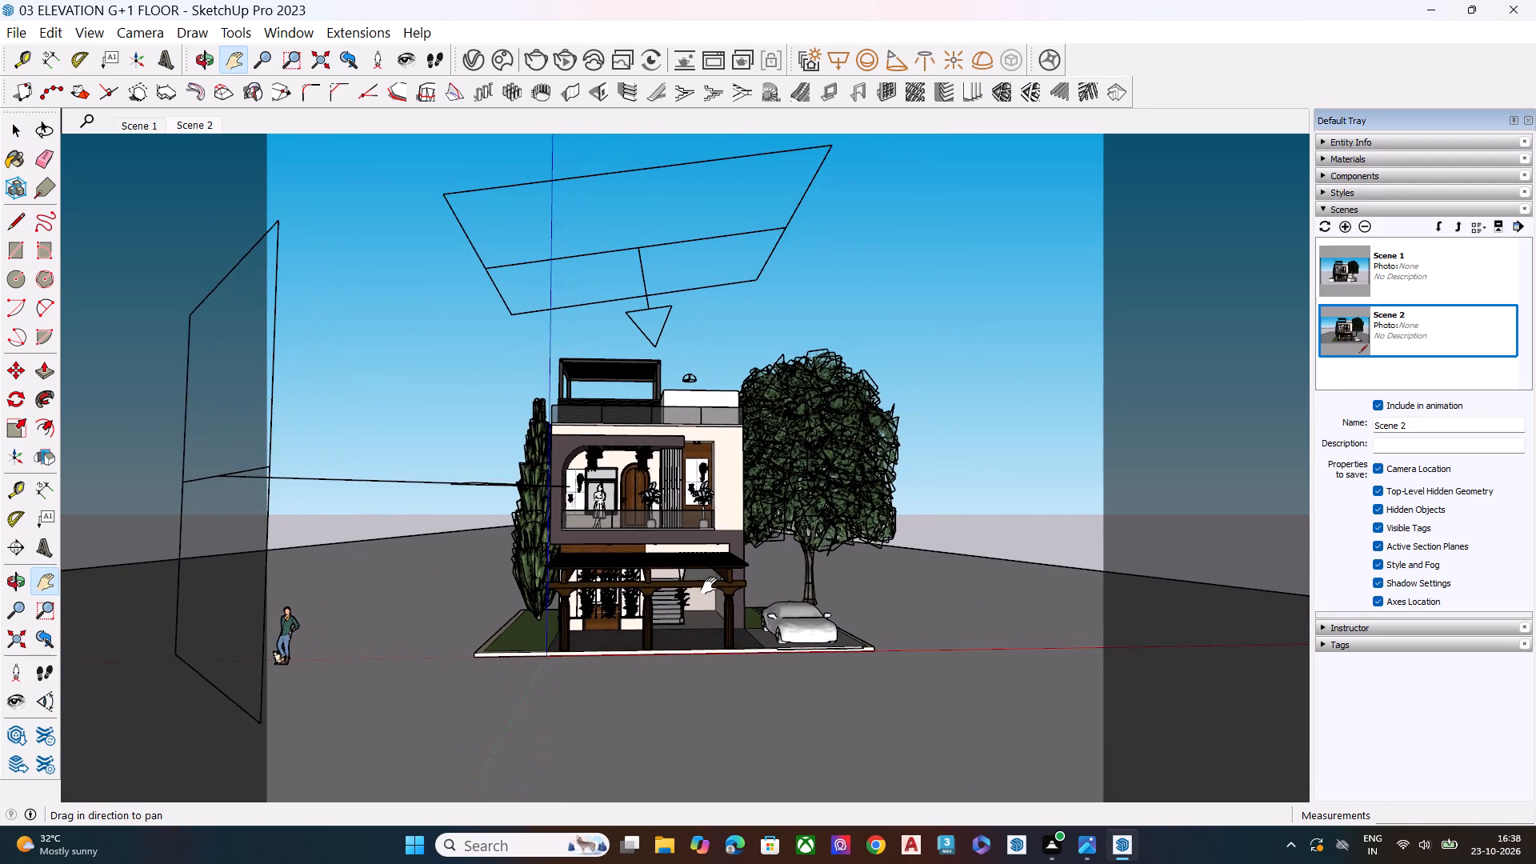
pyautogui.scroll(4, 627, 602)
pyautogui.scroll(5, 691, 596)
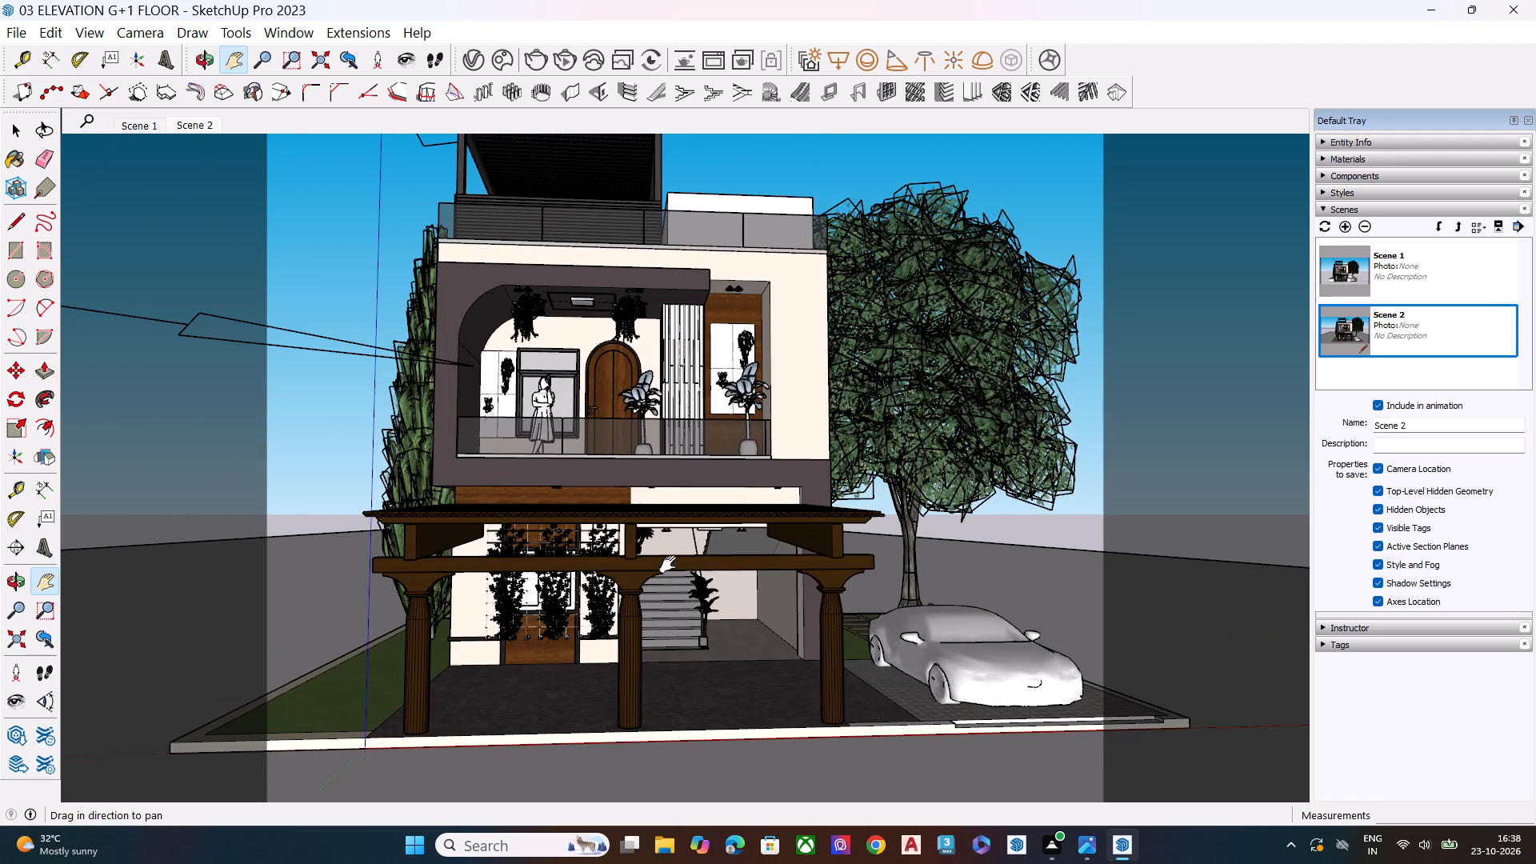
pyautogui.scroll(-2, 682, 530)
pyautogui.moveTo(620, 532); pyautogui.dragTo(654, 526)
pyautogui.click(871, 462)
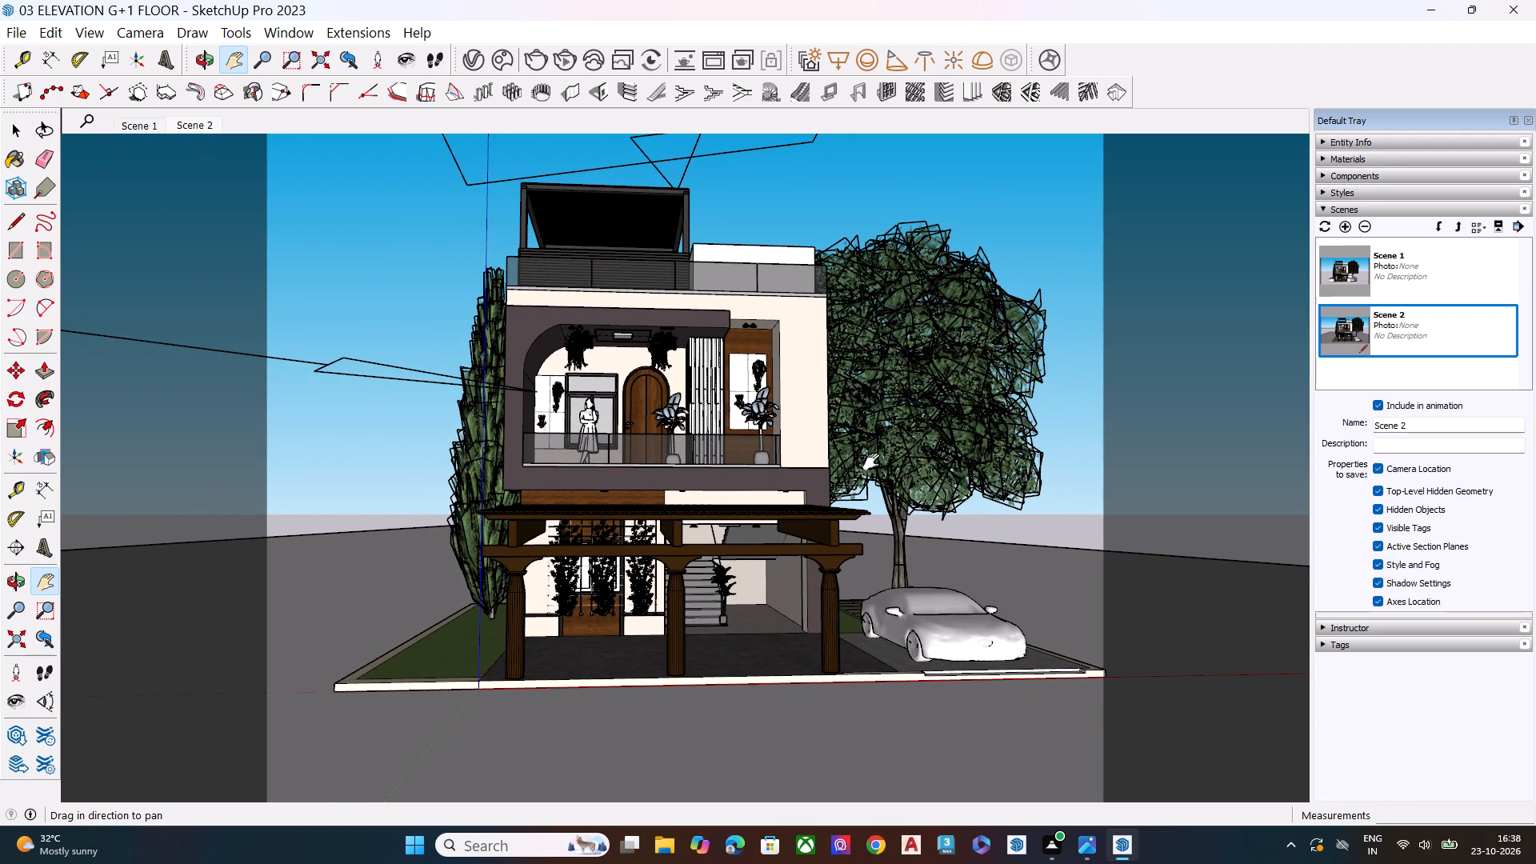
# Copy the large tree behind the car to the opposite side of the house, beside the tall narrow tree.
pyautogui.press('space')
pyautogui.click(942, 418)
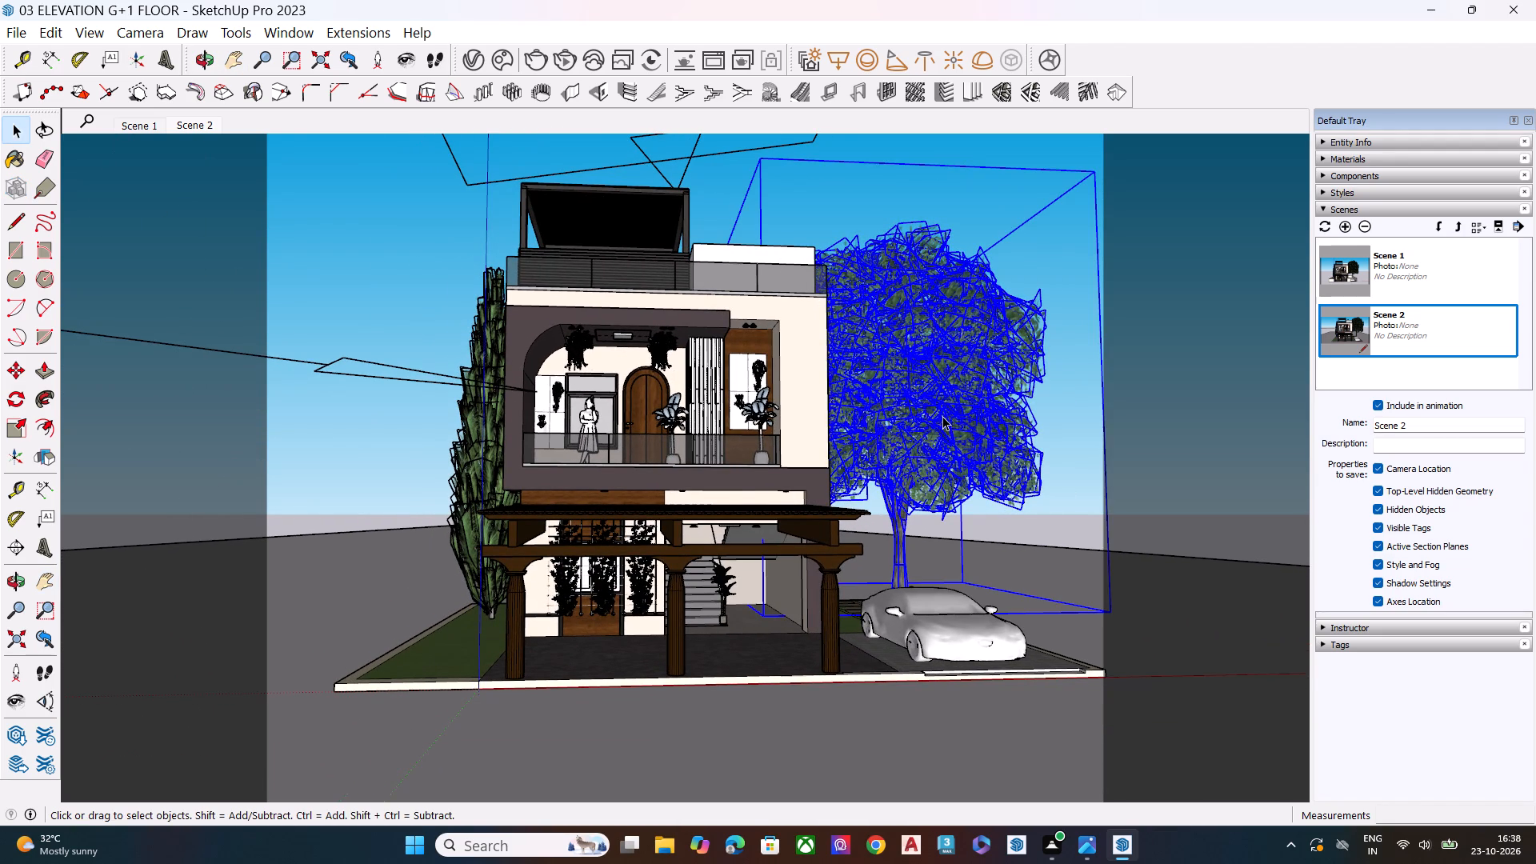
pyautogui.press('m')
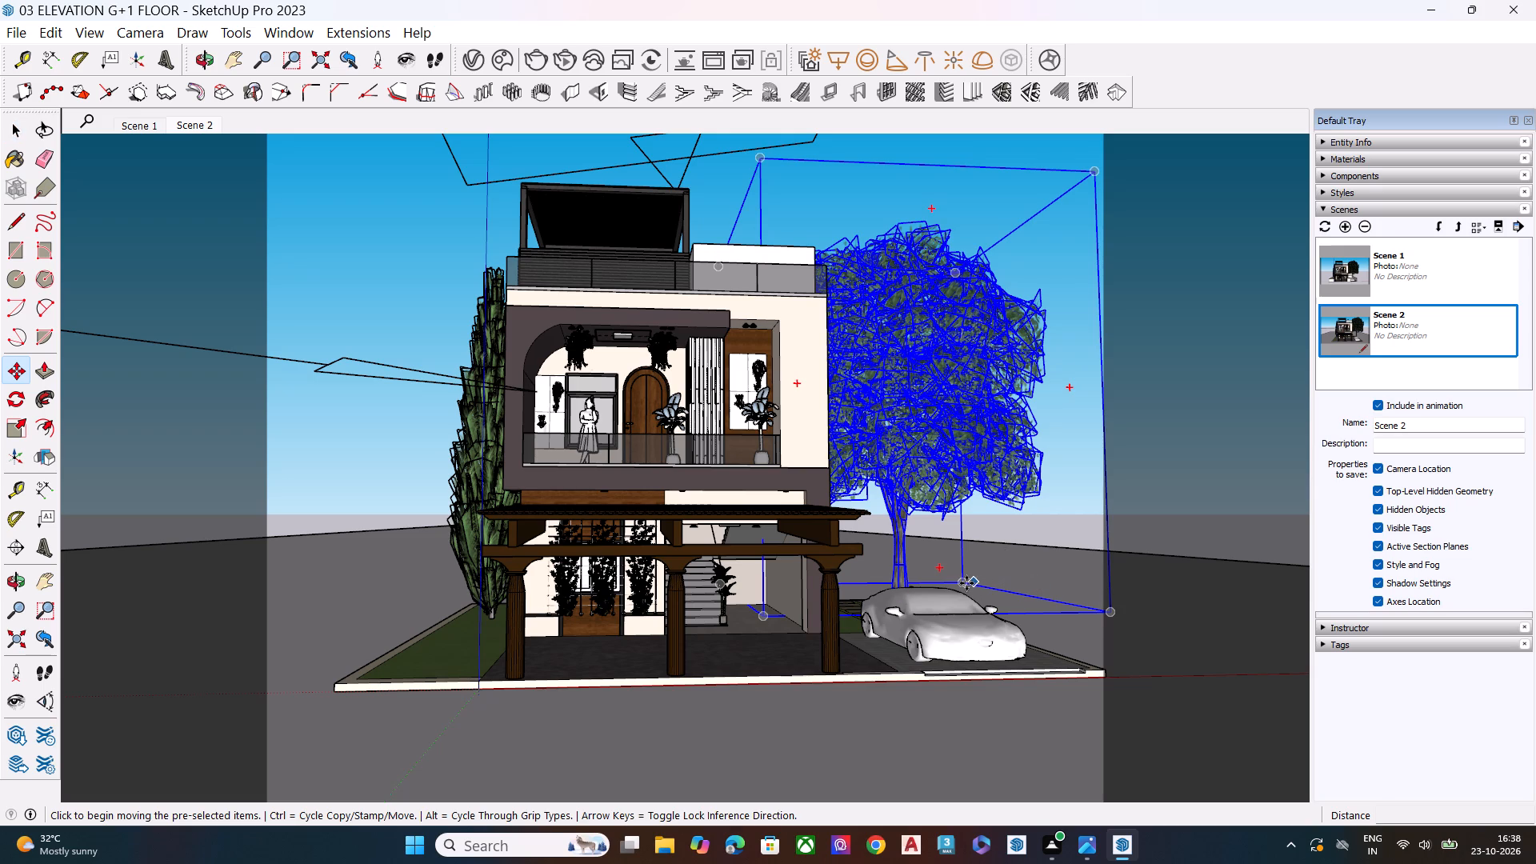
pyautogui.click(963, 583)
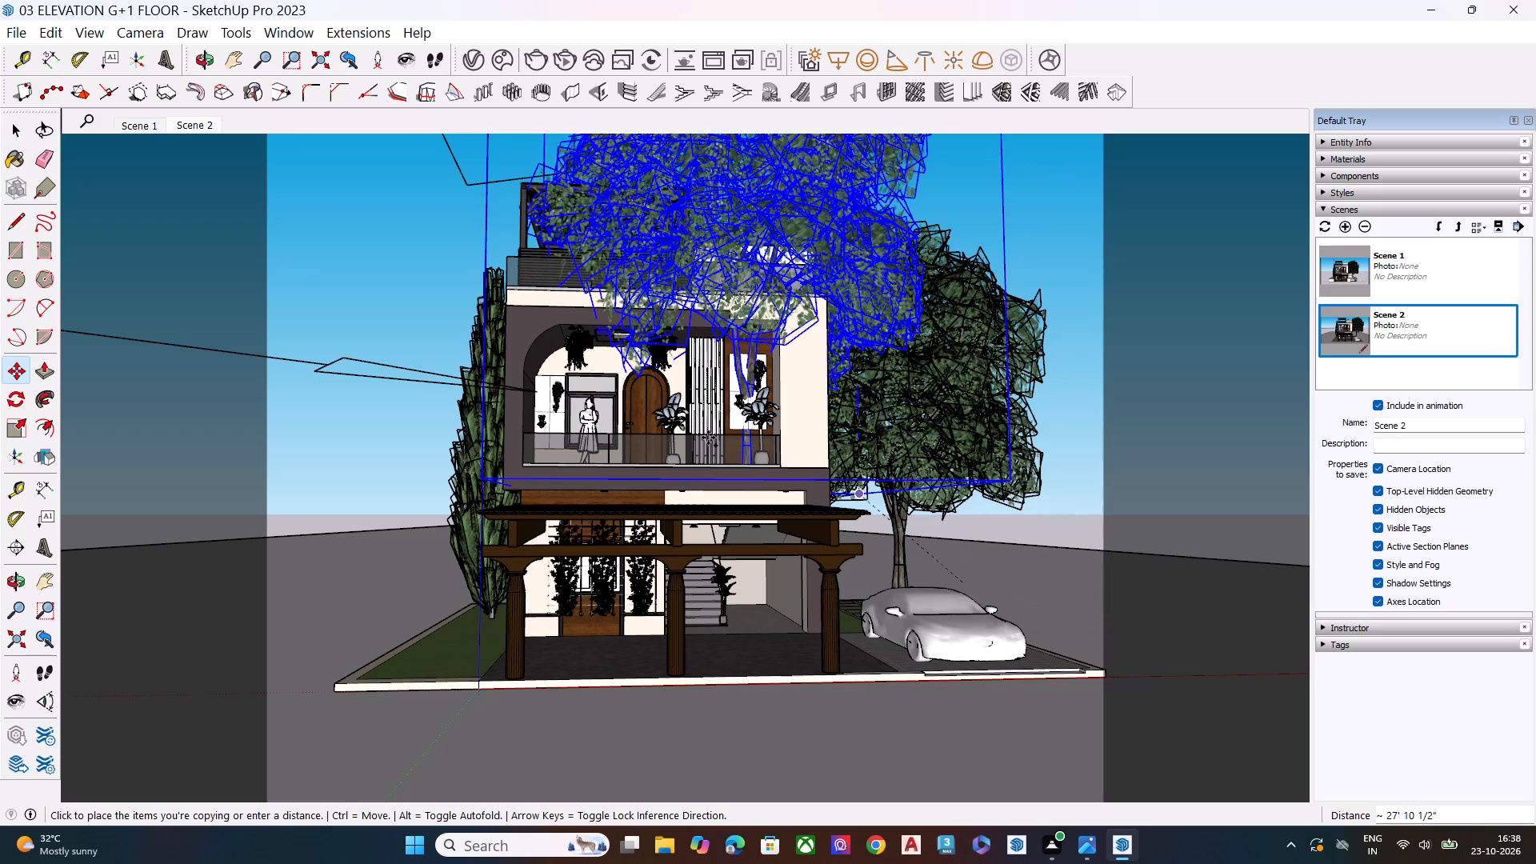
pyautogui.moveTo(432, 559); pyautogui.dragTo(450, 618, button='middle')
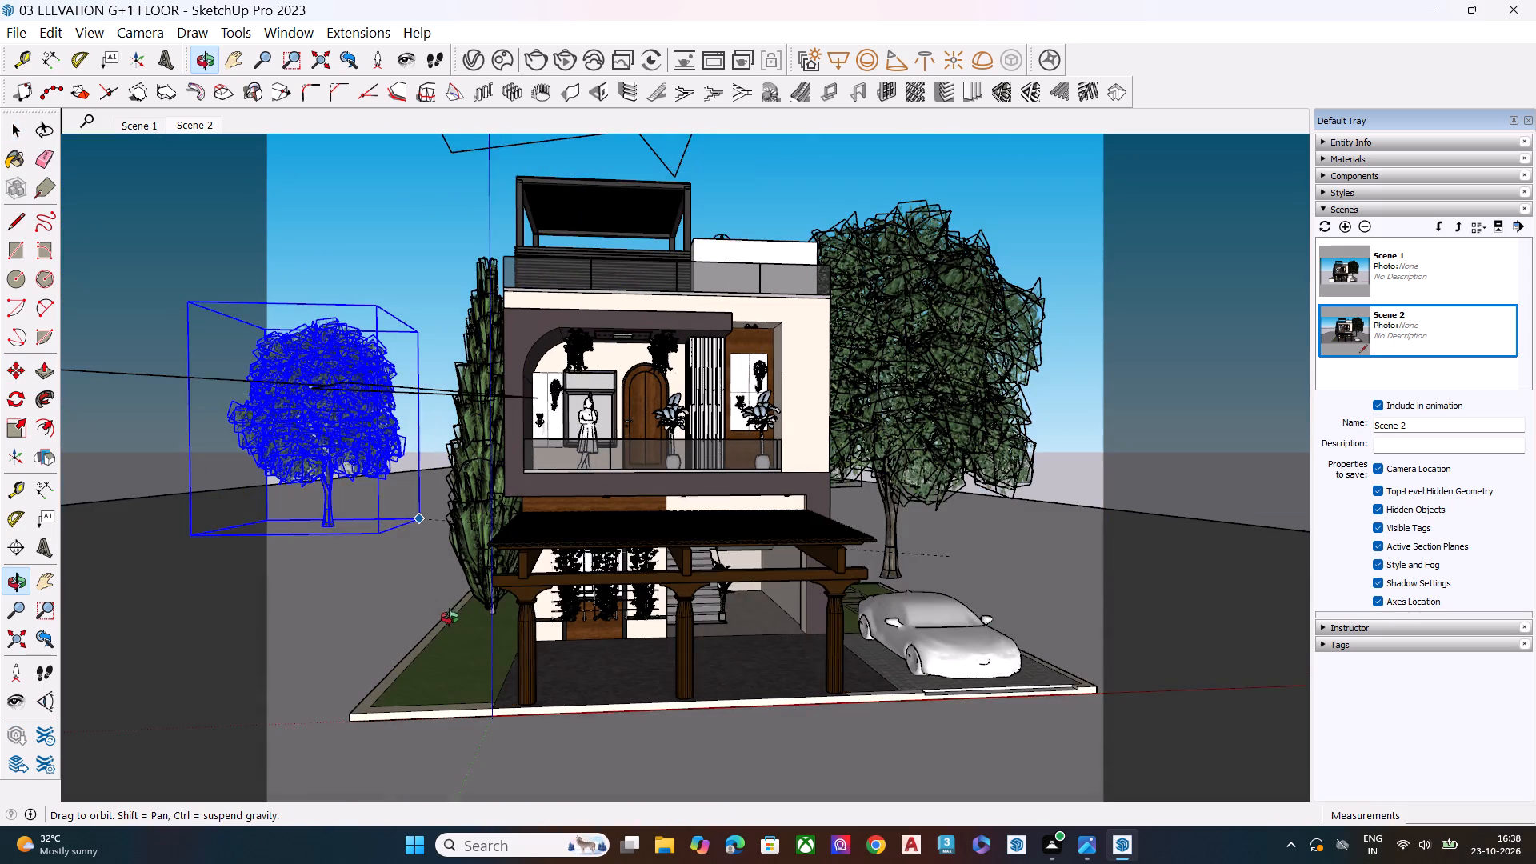
pyautogui.moveTo(450, 618); pyautogui.dragTo(444, 619, button='middle')
pyautogui.moveTo(486, 592); pyautogui.dragTo(650, 588, button='middle')
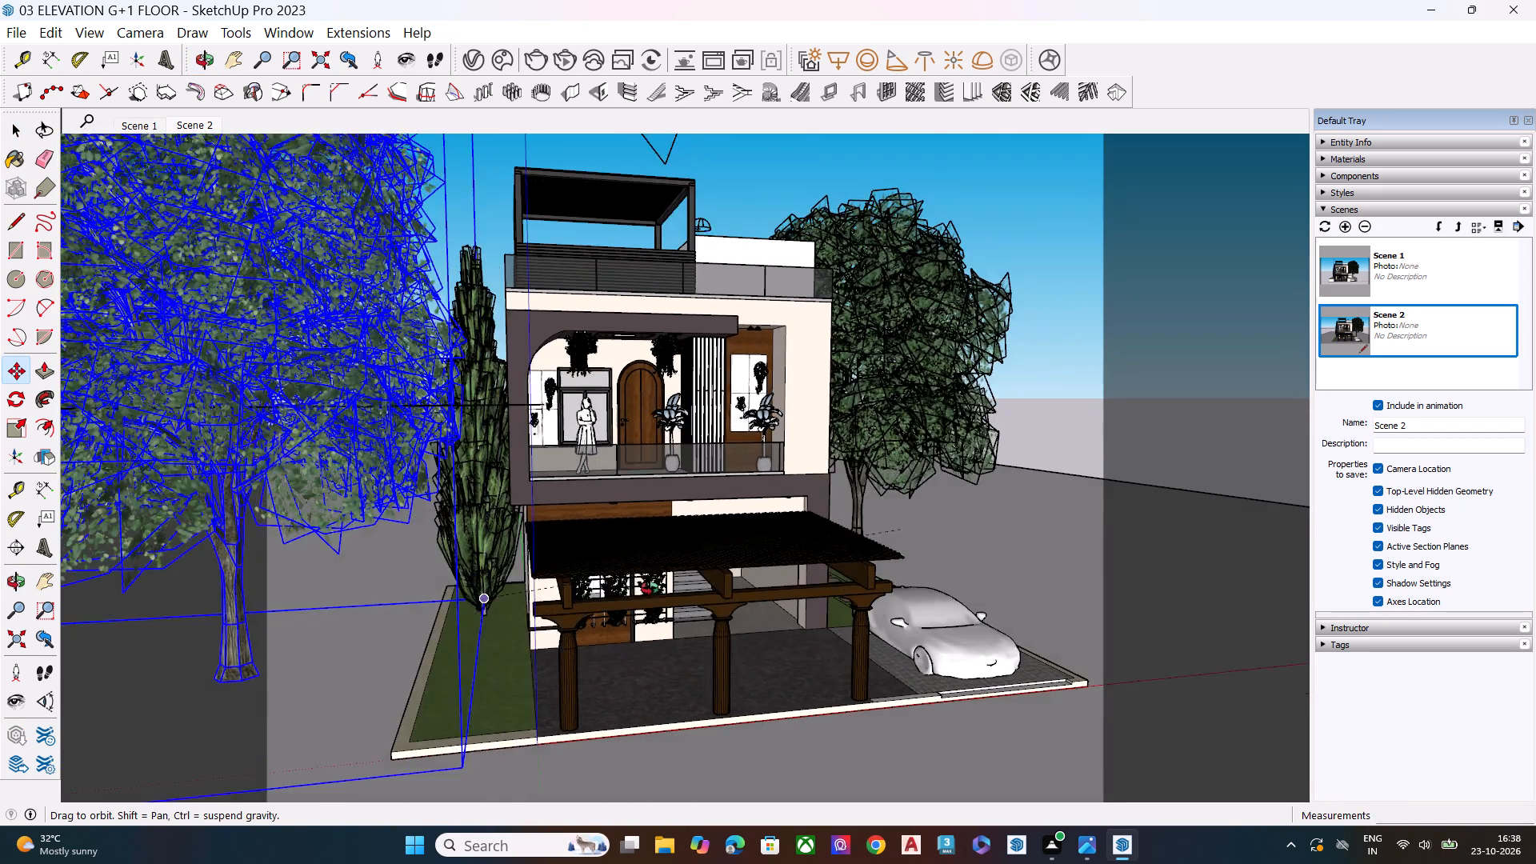
pyautogui.moveTo(650, 588); pyautogui.dragTo(685, 578, button='middle')
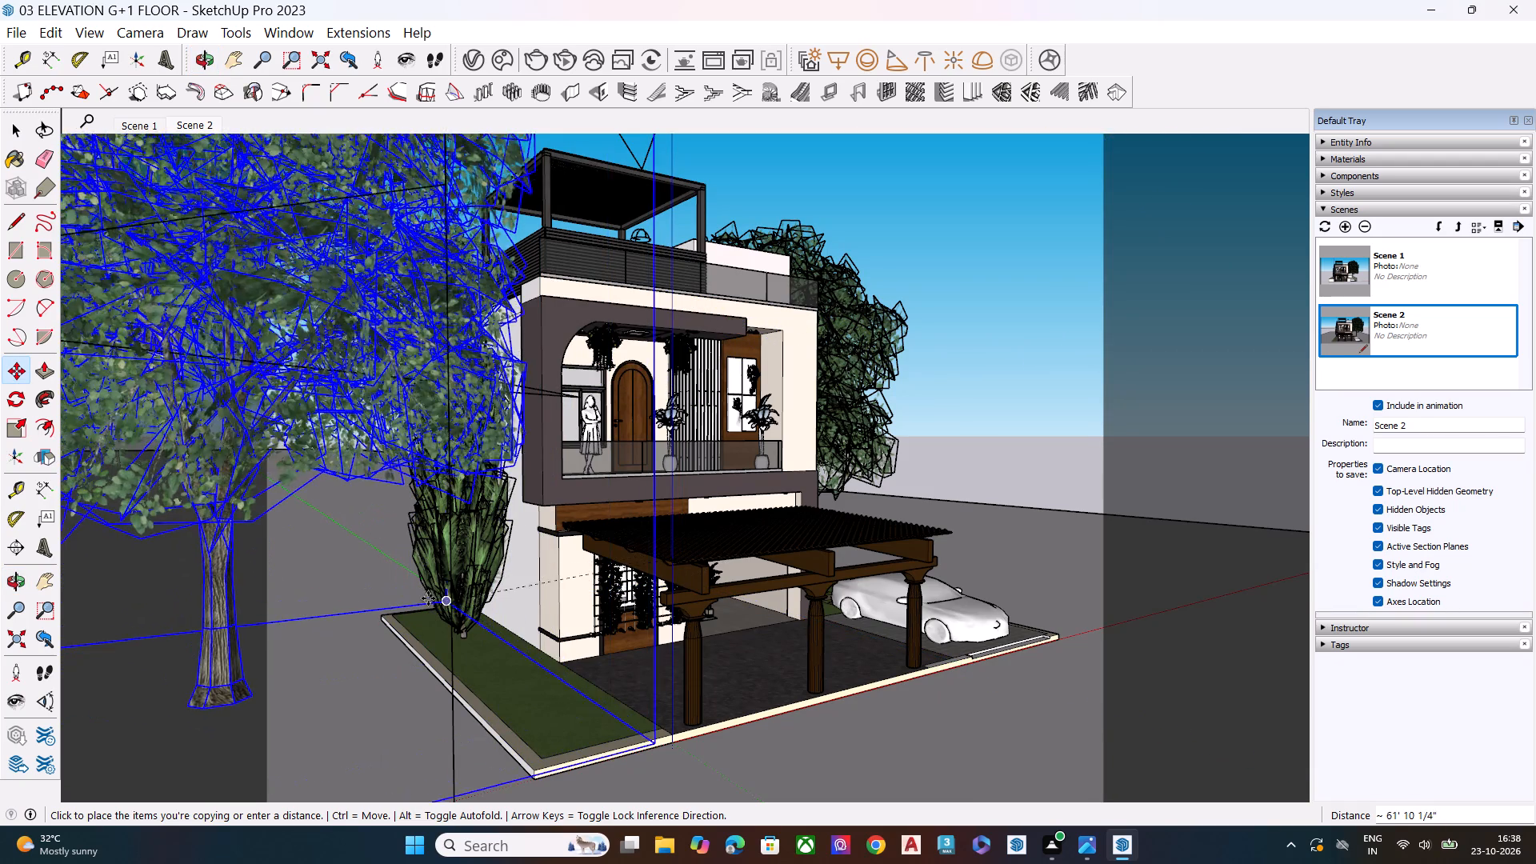
pyautogui.click(428, 598)
# Move the copied tree about 25' 10" along the green axis toward the rear of the house.
pyautogui.moveTo(648, 654); pyautogui.dragTo(320, 622, button='middle')
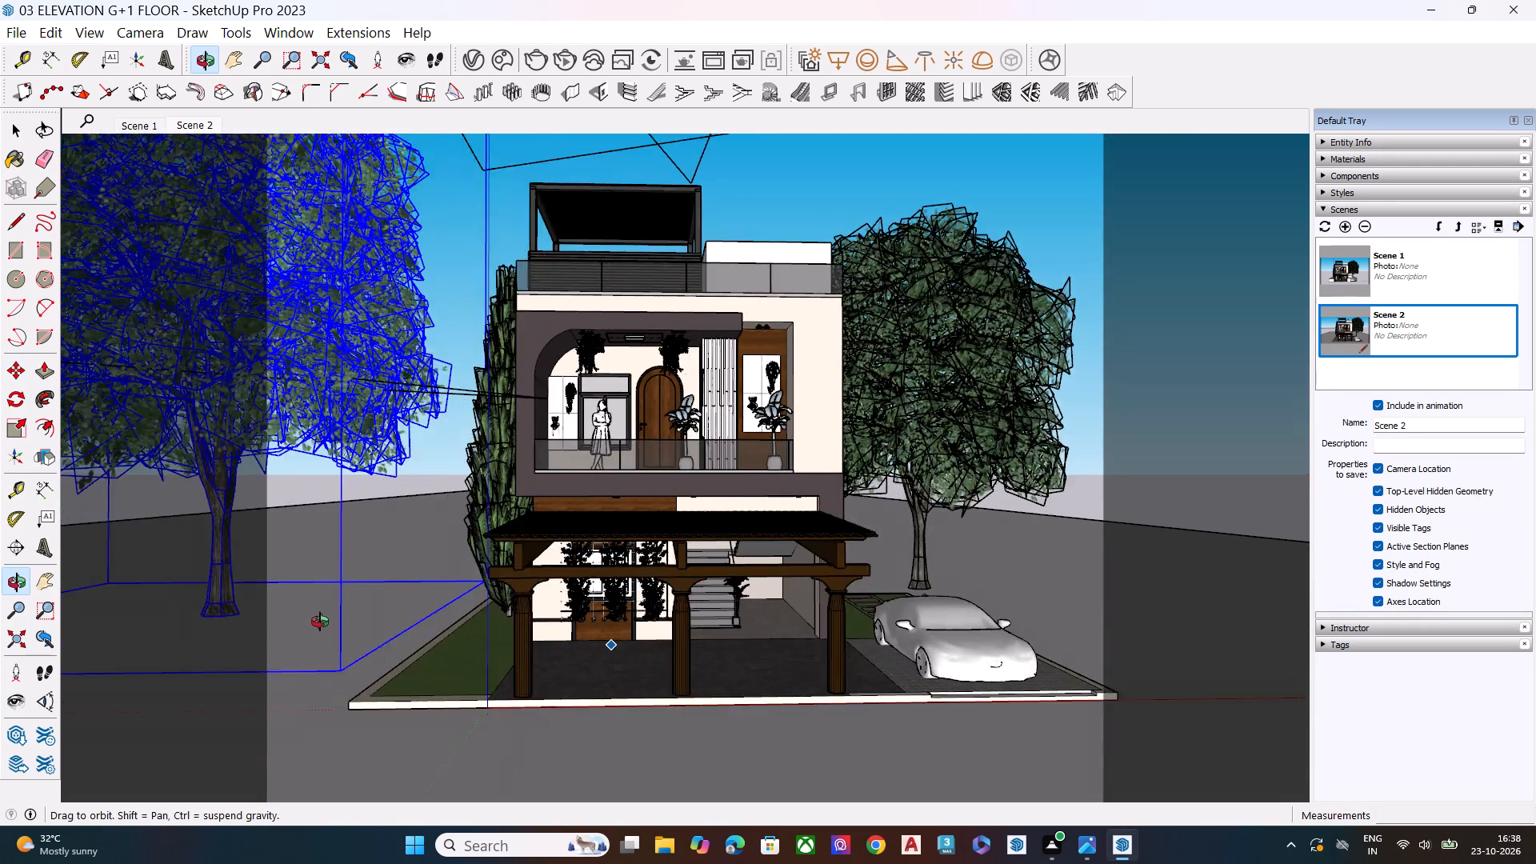
pyautogui.moveTo(320, 622); pyautogui.dragTo(318, 622, button='middle')
pyautogui.click(276, 586)
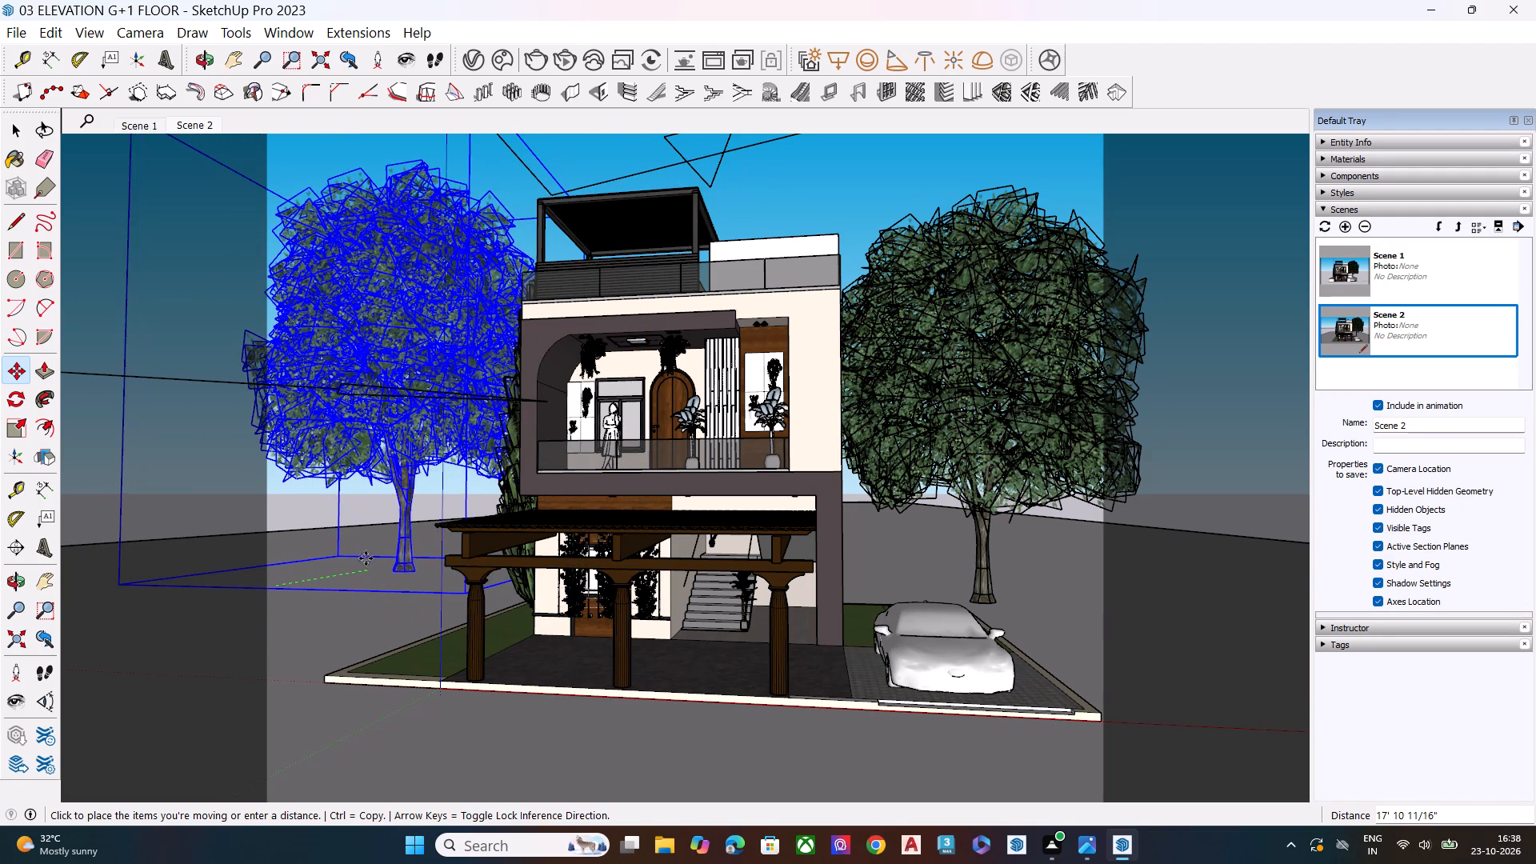
pyautogui.click(400, 570)
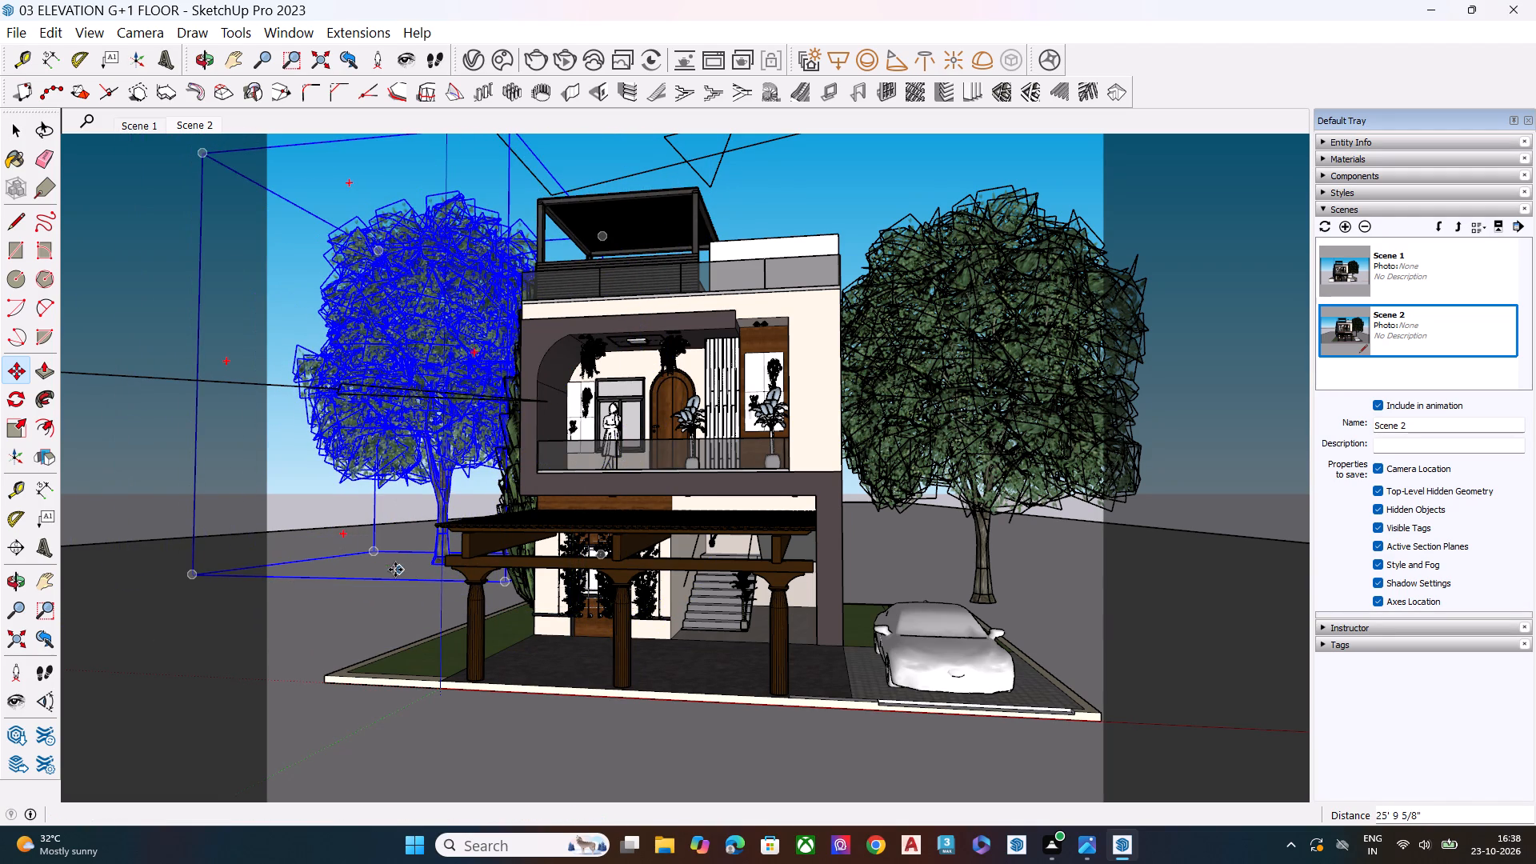
# Scale the copied tree from its base along the blue axis by about 1.09, then readjust its height by about 0.98.
pyautogui.press('s')
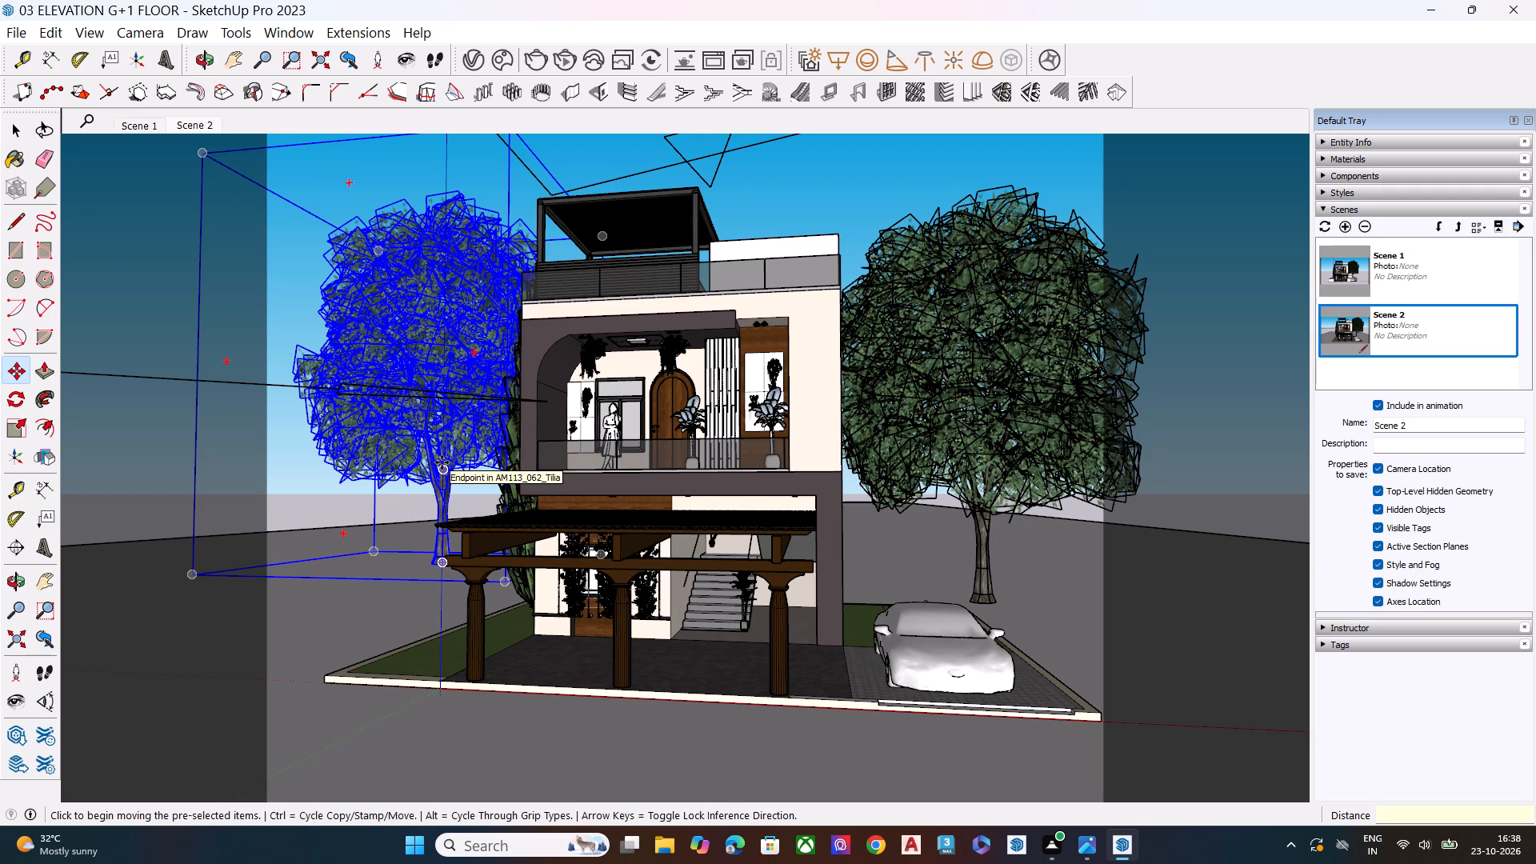
pyautogui.press('s')
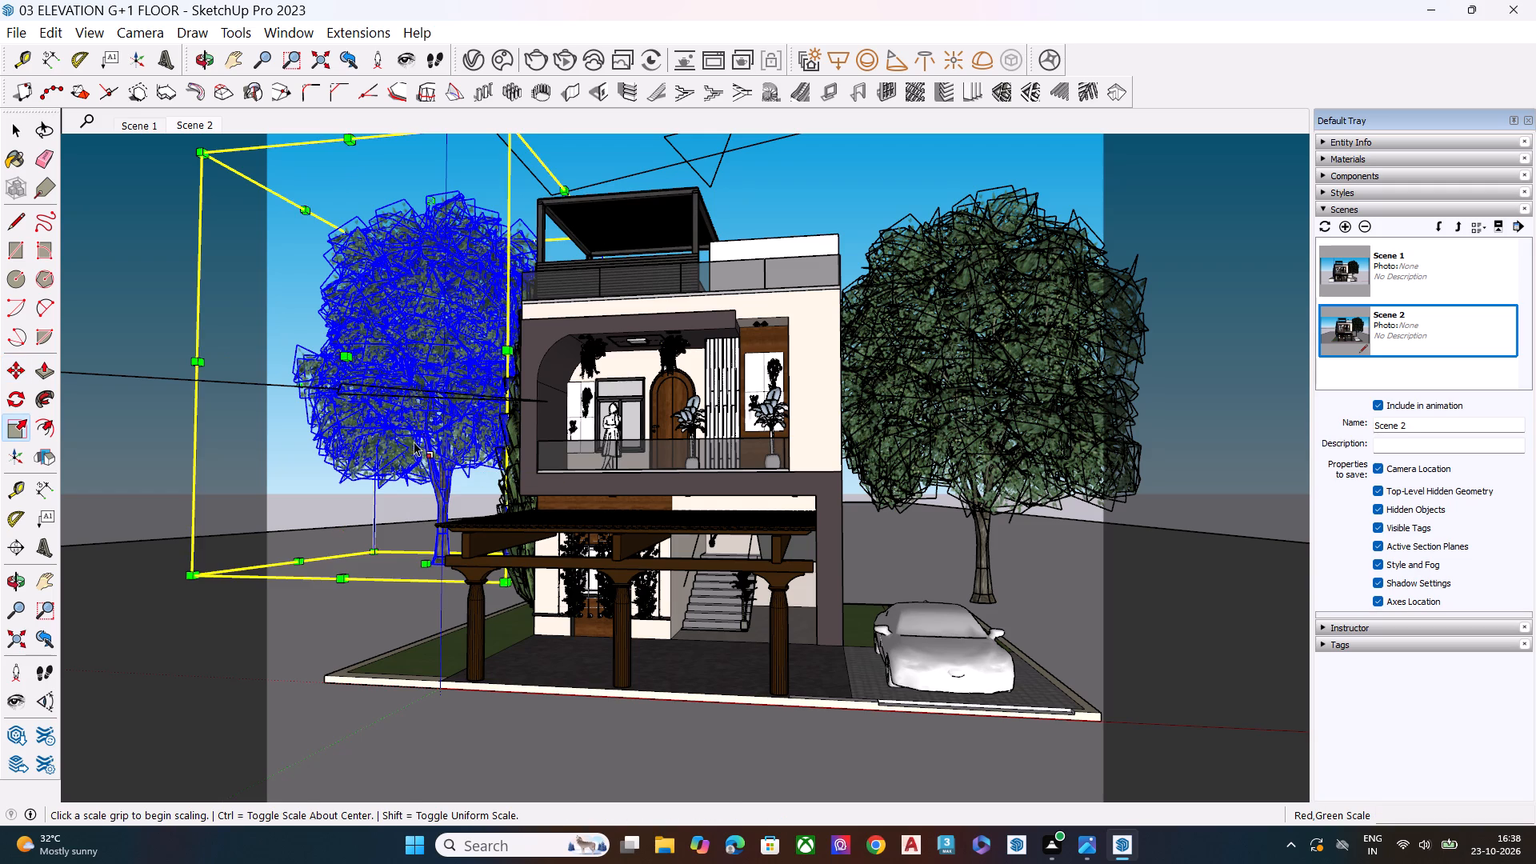
pyautogui.click(426, 569)
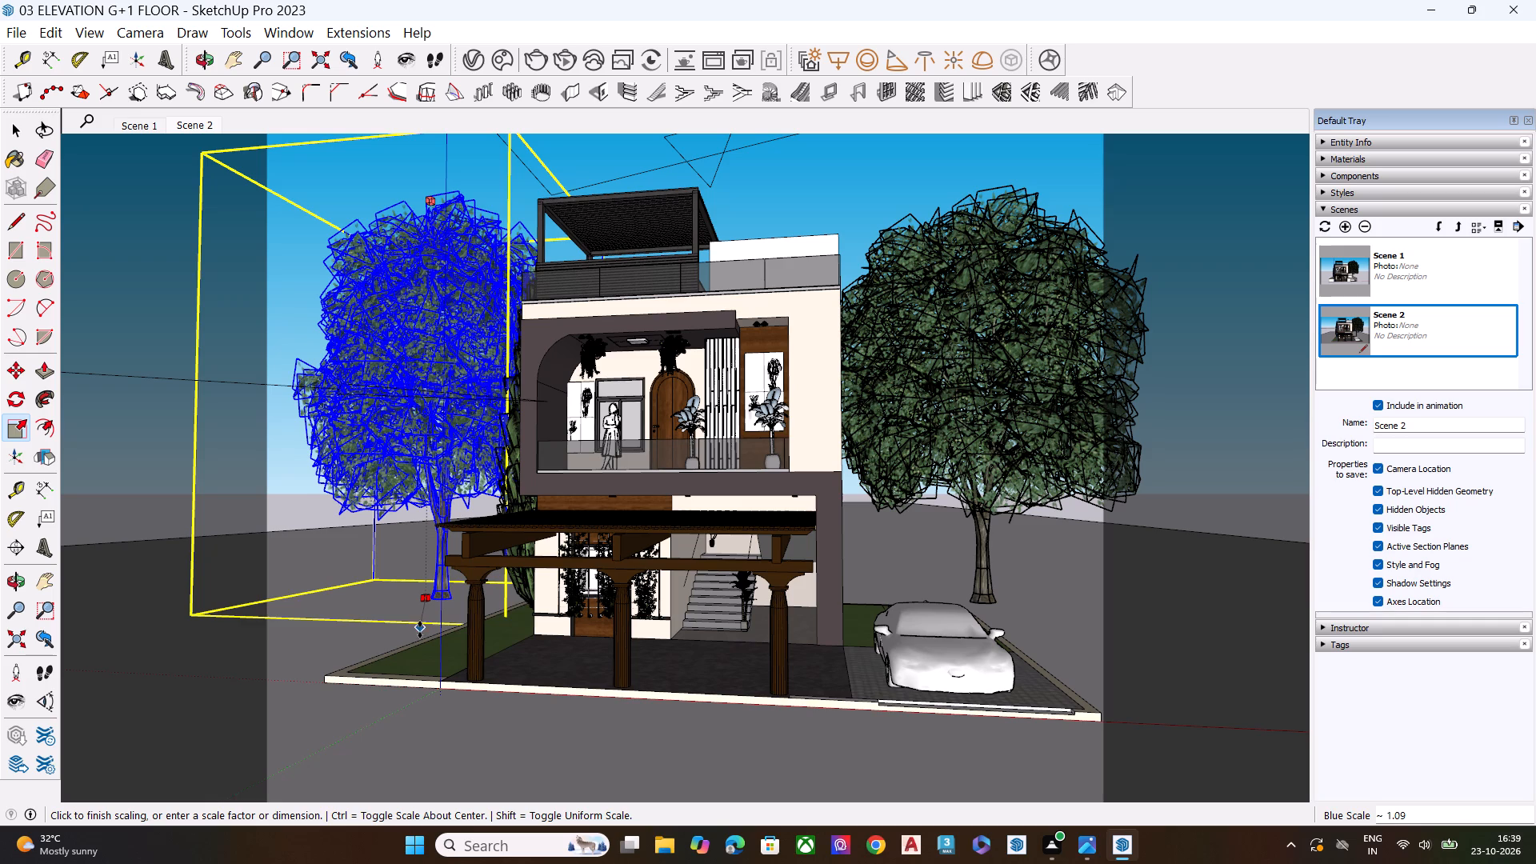
pyautogui.click(426, 698)
pyautogui.click(427, 602)
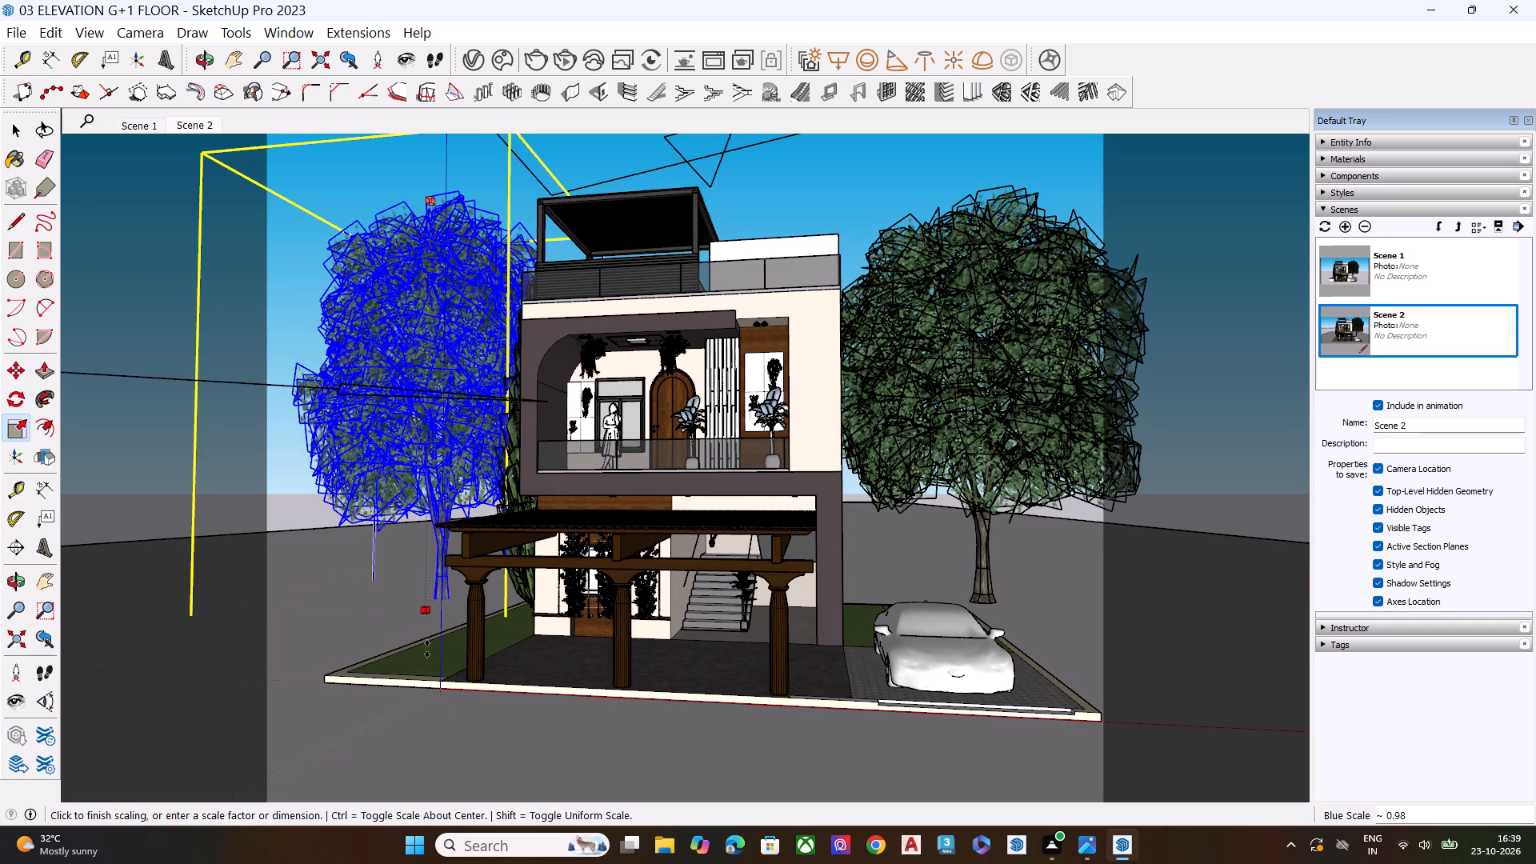
pyautogui.click(427, 650)
pyautogui.press('space')
pyautogui.click(866, 180)
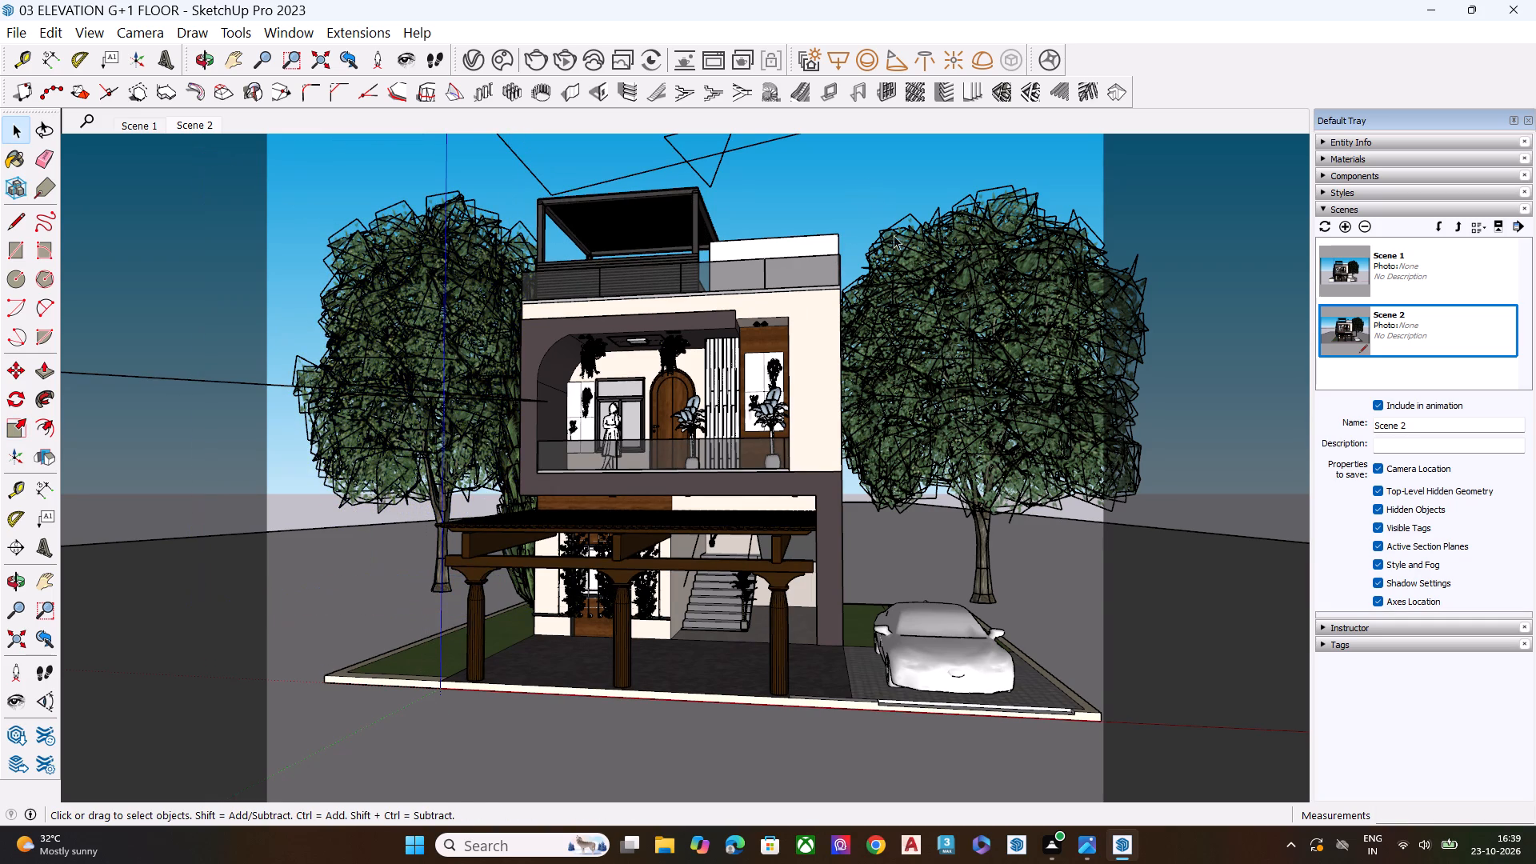
# Reframe the house more frontally with both background trees inside the safe frame and start a V-Ray render.
pyautogui.moveTo(844, 391); pyautogui.dragTo(900, 390, button='middle')
pyautogui.scroll(1, 795, 381)
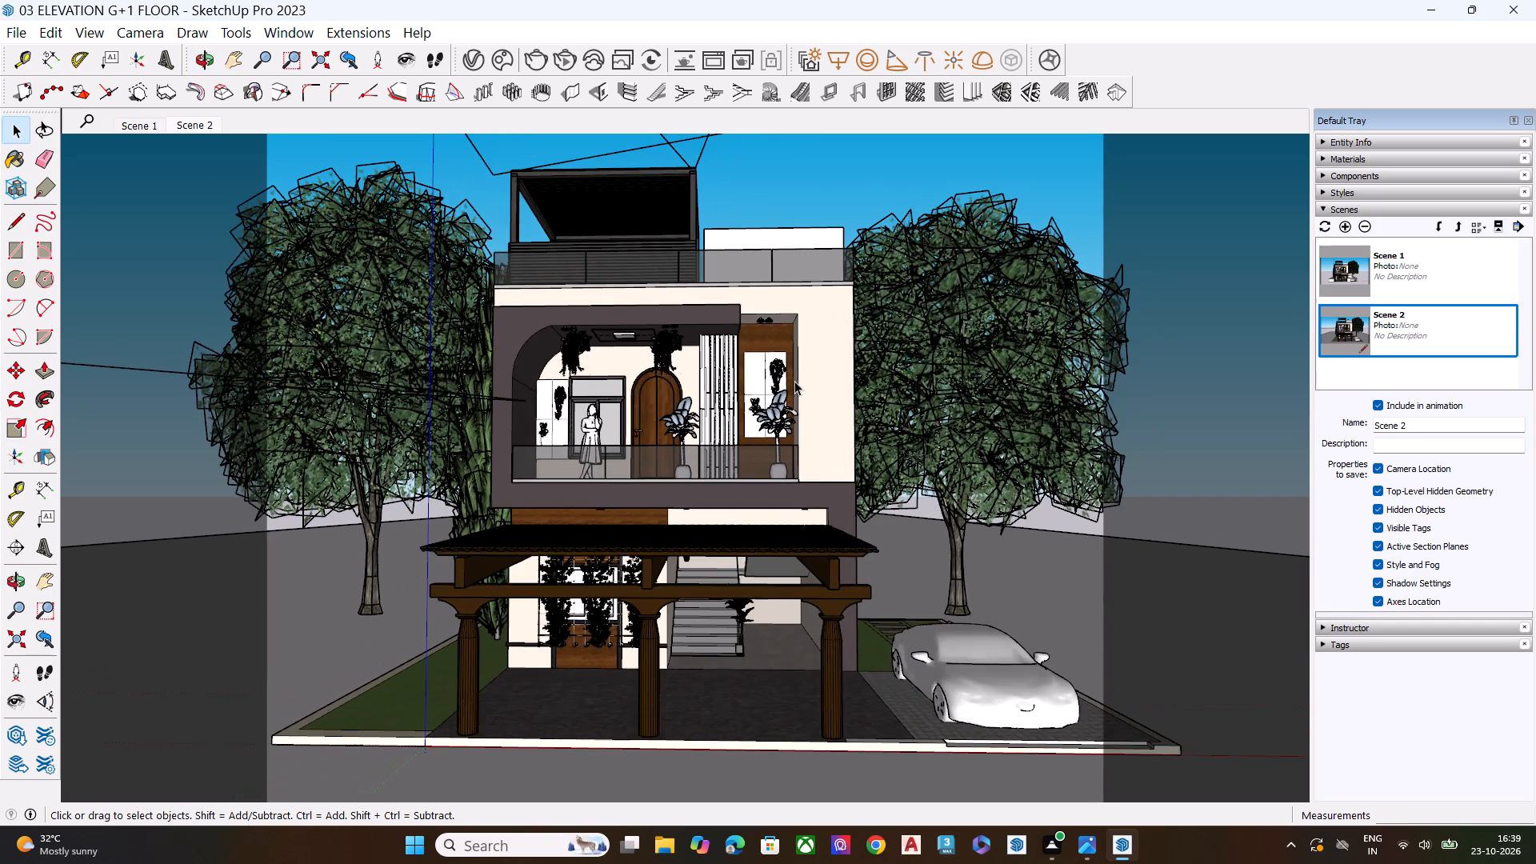
pyautogui.scroll(-3, 774, 397)
pyautogui.moveTo(776, 419); pyautogui.dragTo(810, 420, button='middle')
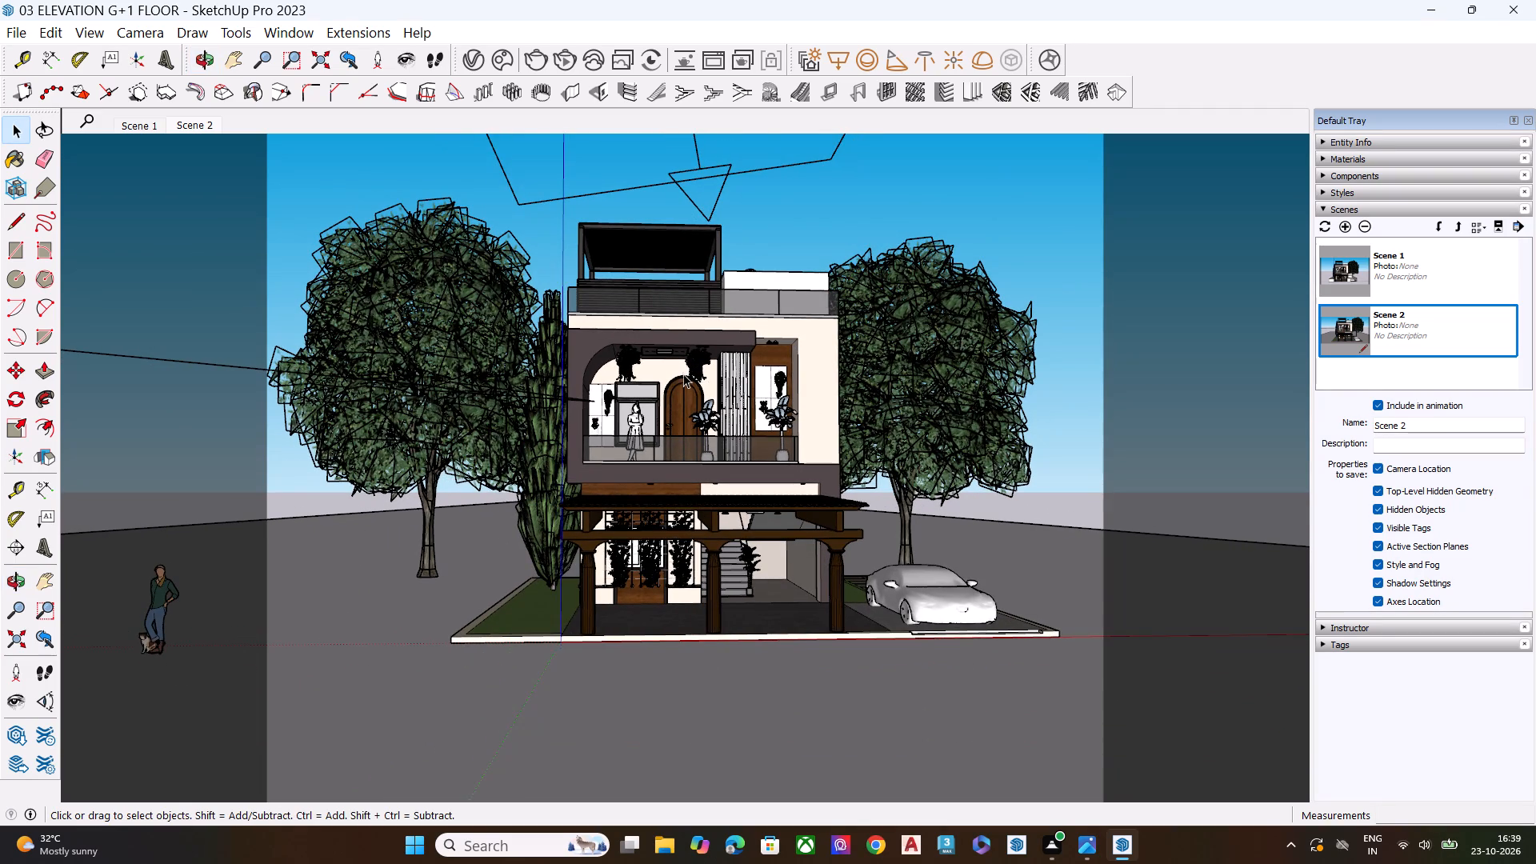
pyautogui.scroll(2, 683, 373)
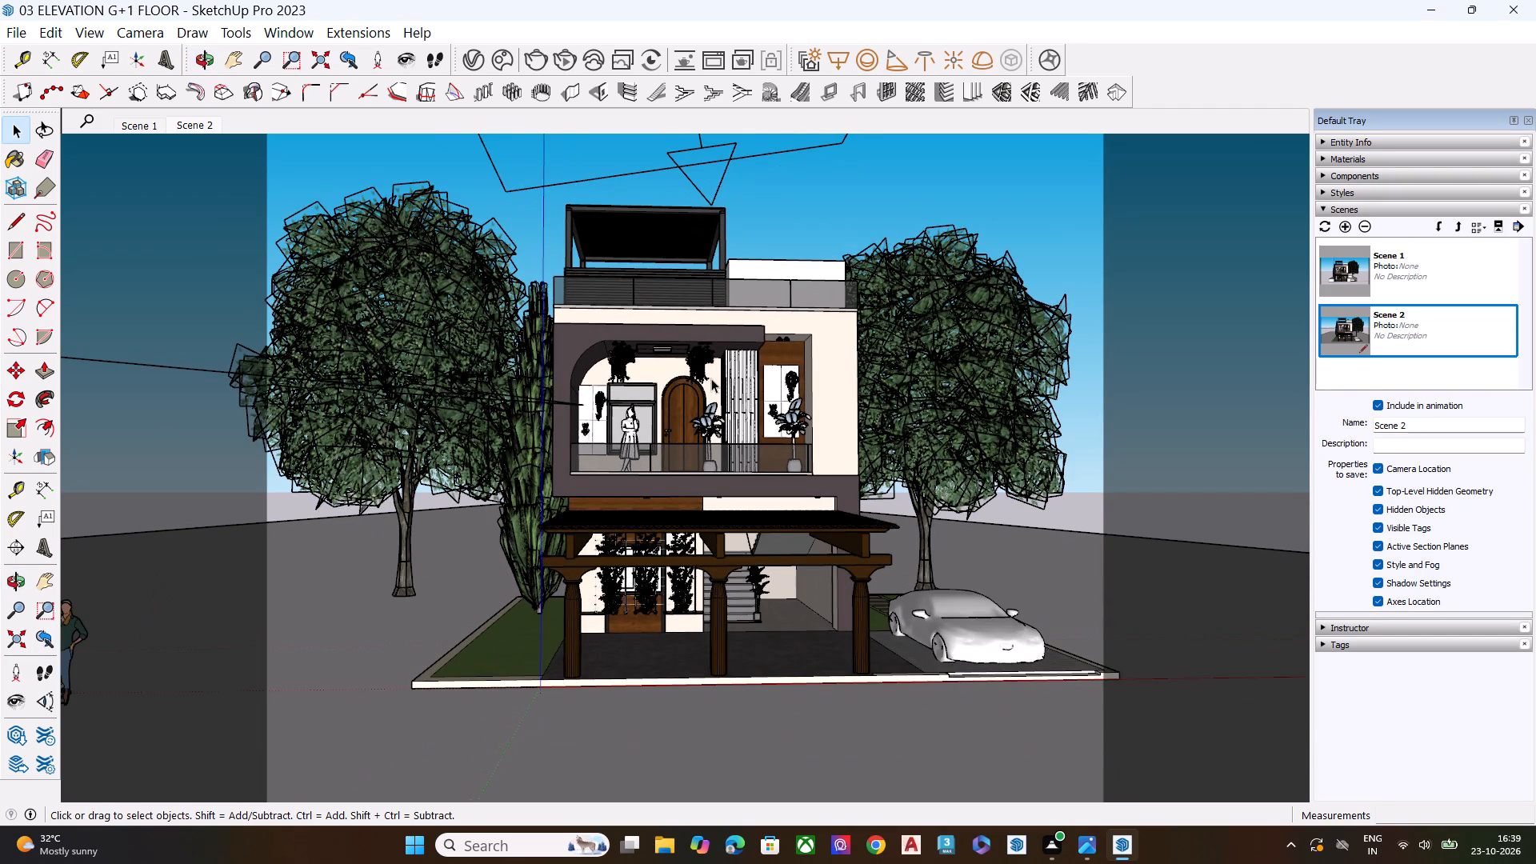
pyautogui.scroll(-1, 711, 378)
pyautogui.press('space')
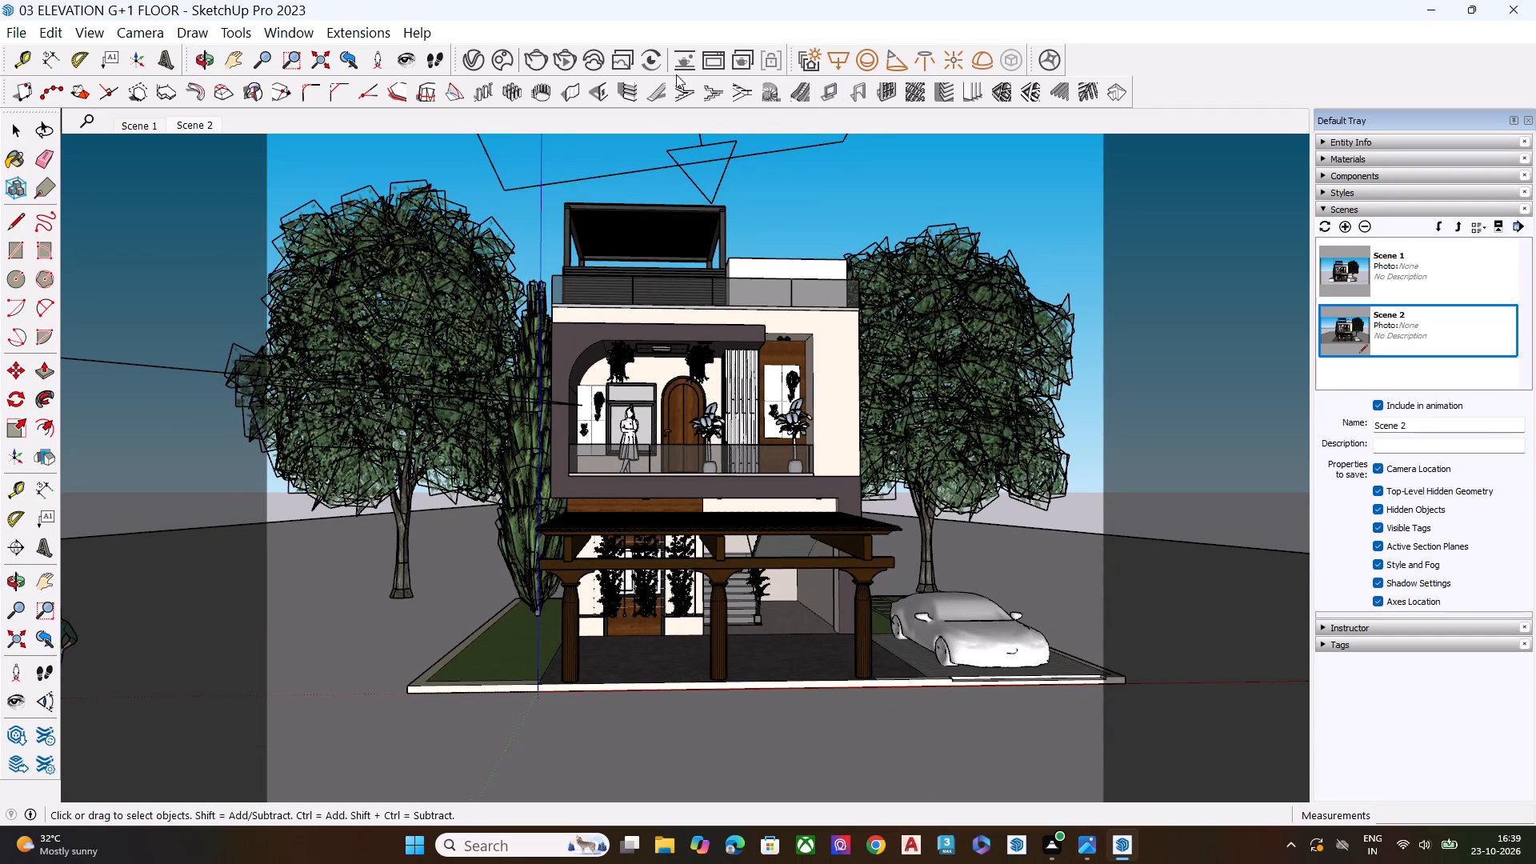
pyautogui.click(538, 58)
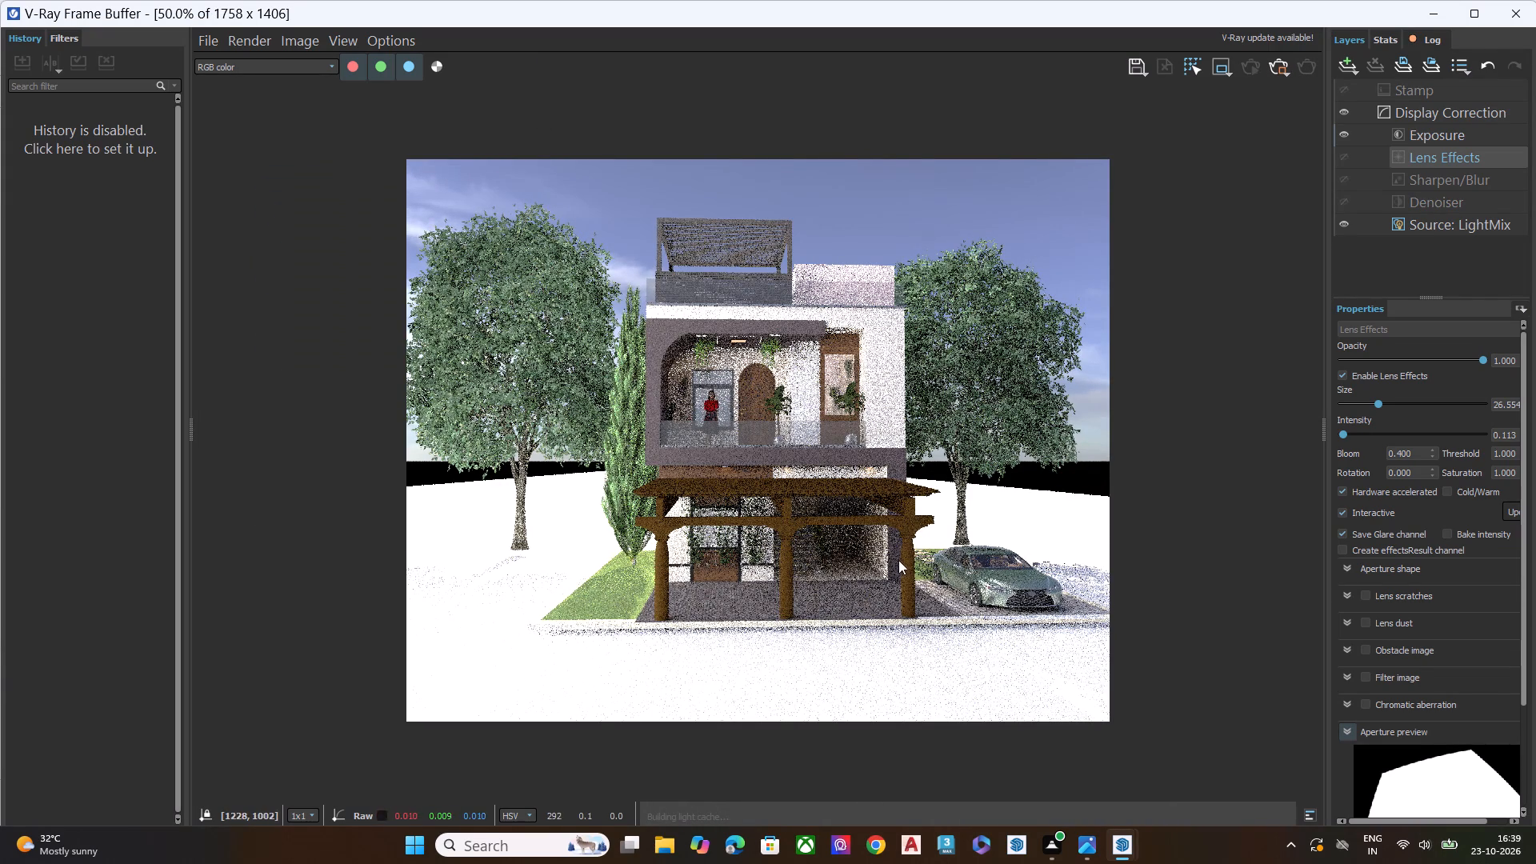
# Examine the test render's balcony, pergola, entrance and background trees up close and in full.
pyautogui.scroll(2, 931, 611)
pyautogui.scroll(-2, 894, 595)
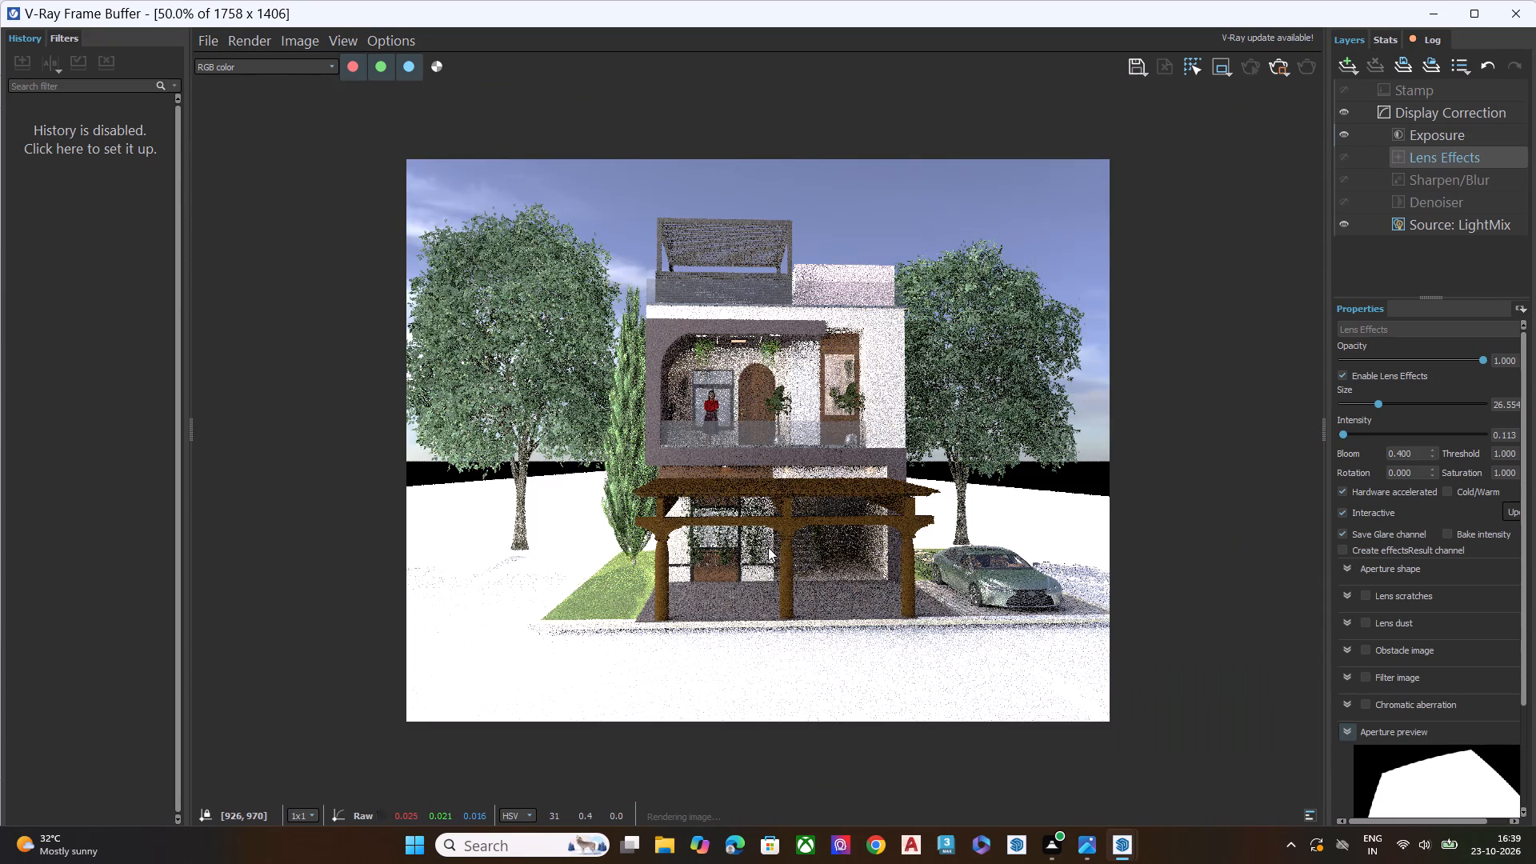
pyautogui.scroll(1, 765, 548)
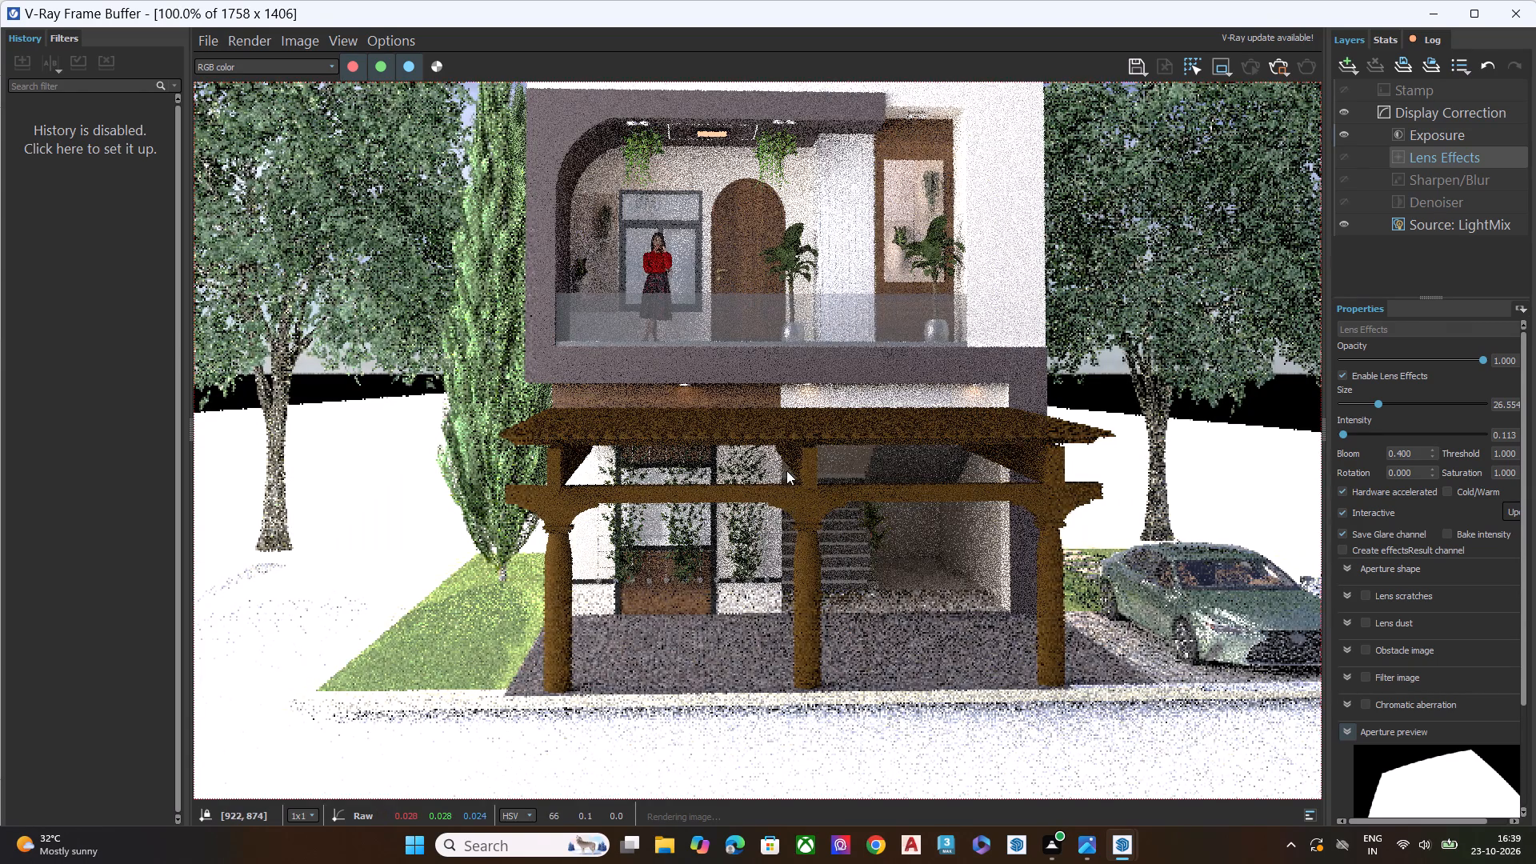
pyautogui.scroll(-2, 782, 490)
pyautogui.scroll(2, 778, 380)
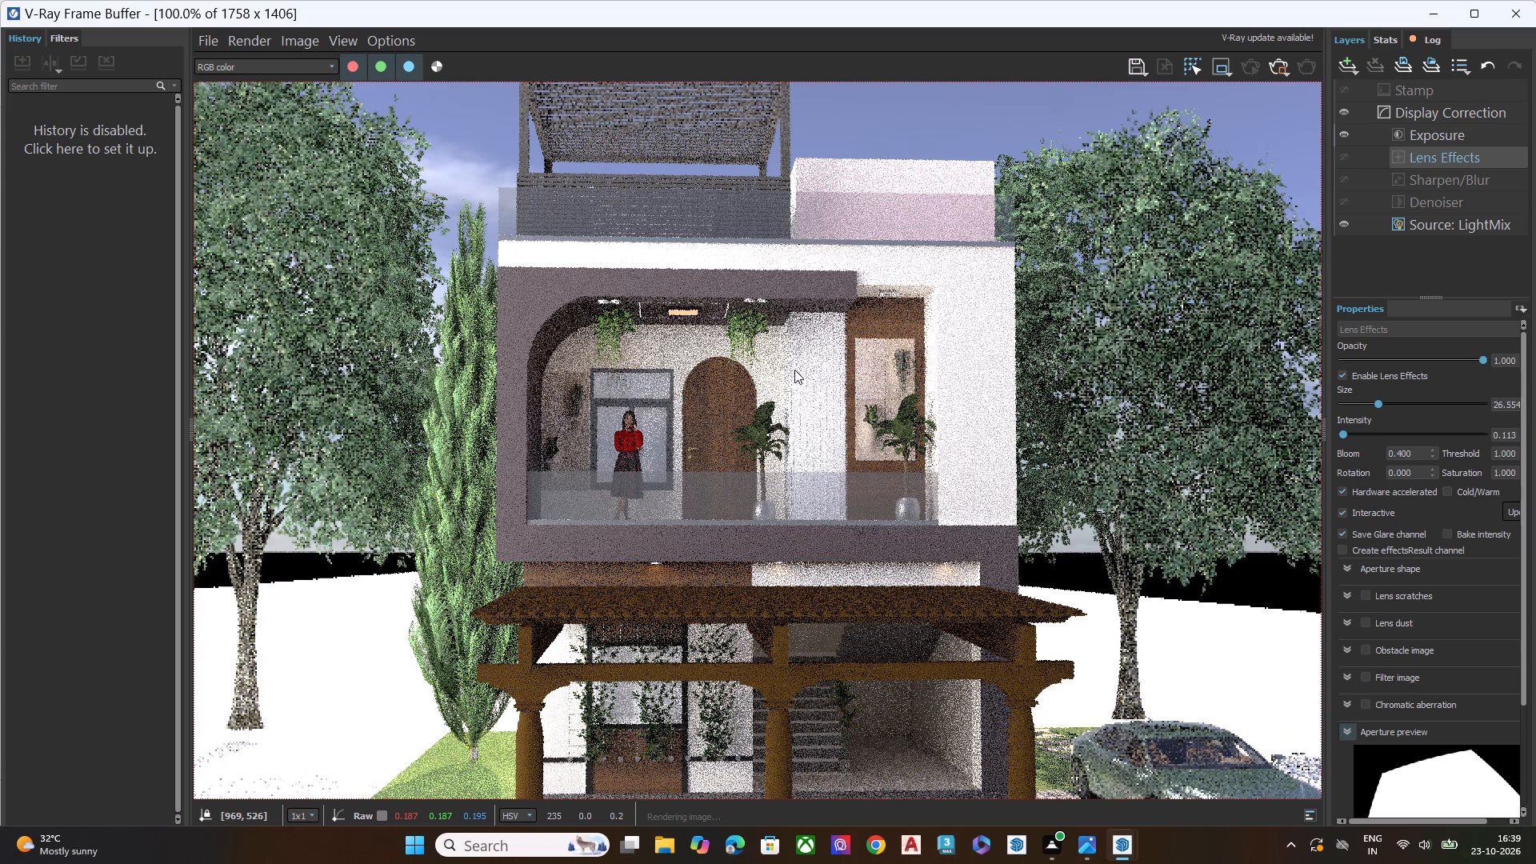
pyautogui.scroll(-1, 794, 370)
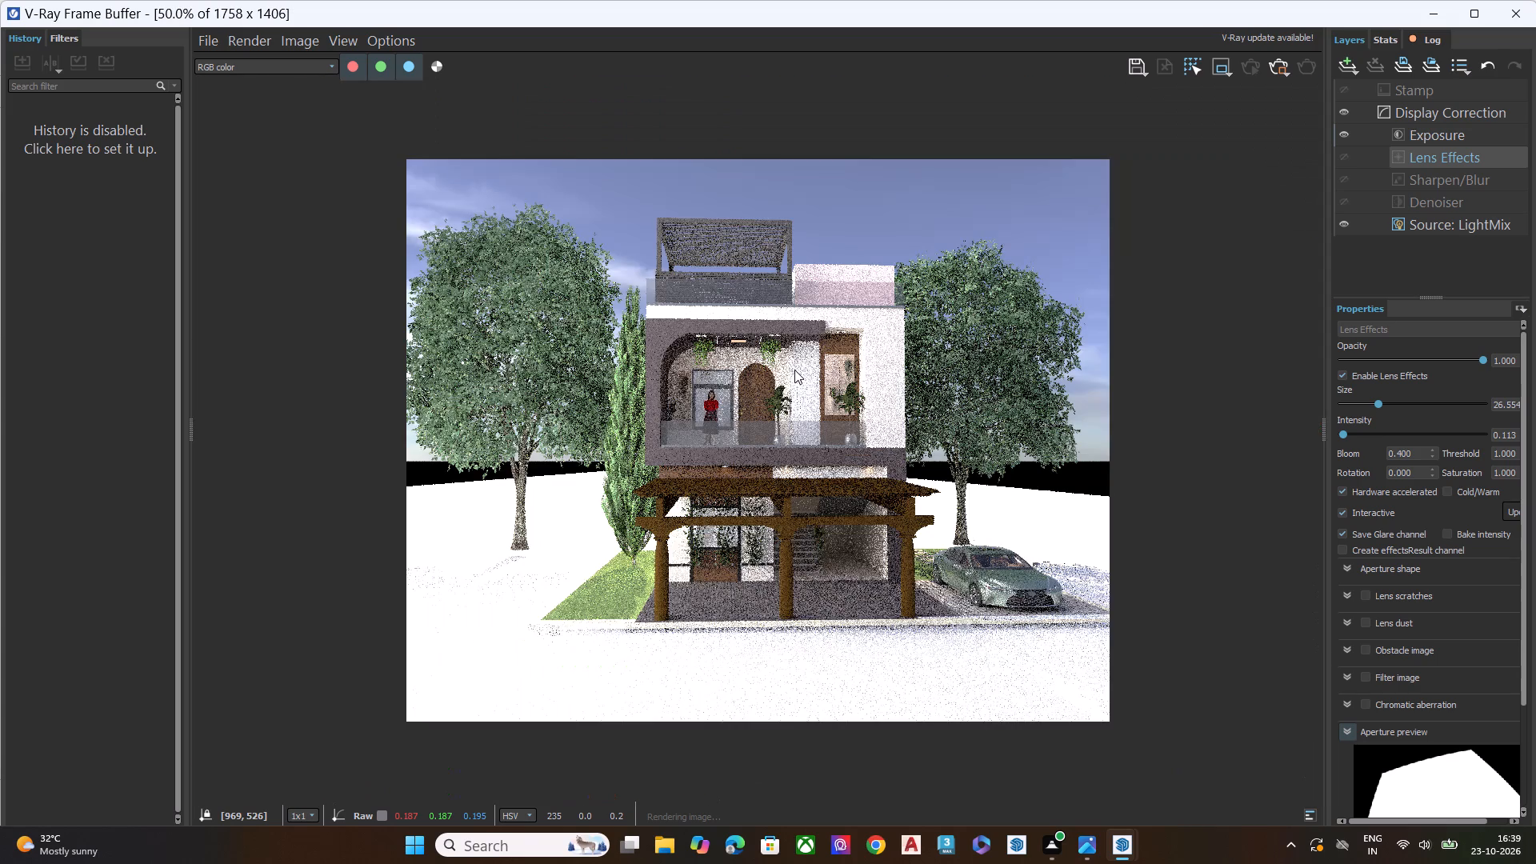
pyautogui.scroll(1, 791, 466)
pyautogui.scroll(-1, 791, 466)
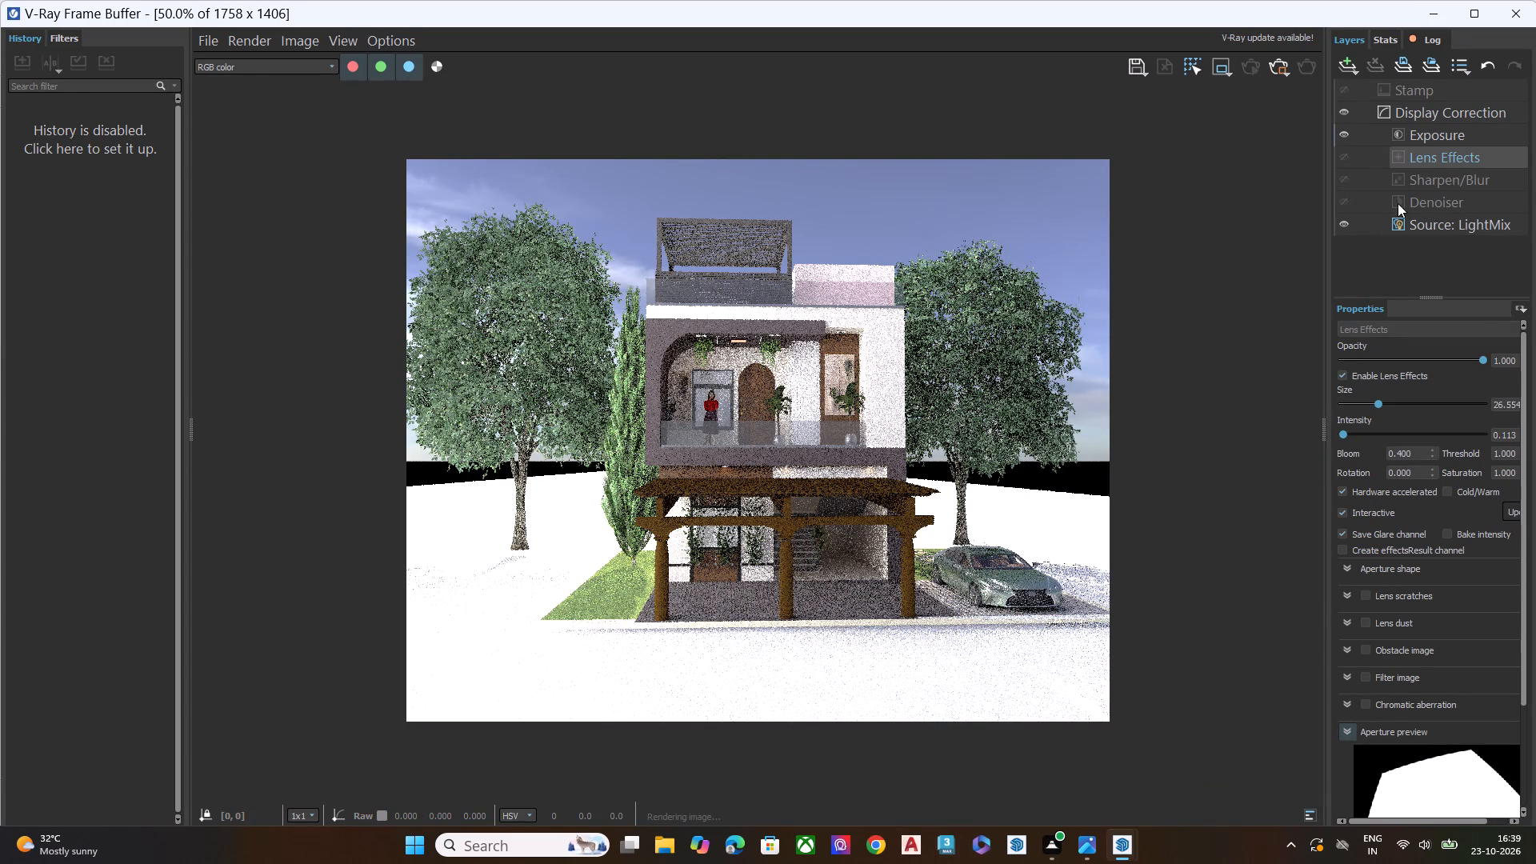
# Adjust the render's Exposure correction layer to about -1.429 exposure and 0.708 highlight burn.
pyautogui.click(1450, 139)
pyautogui.click(1388, 381)
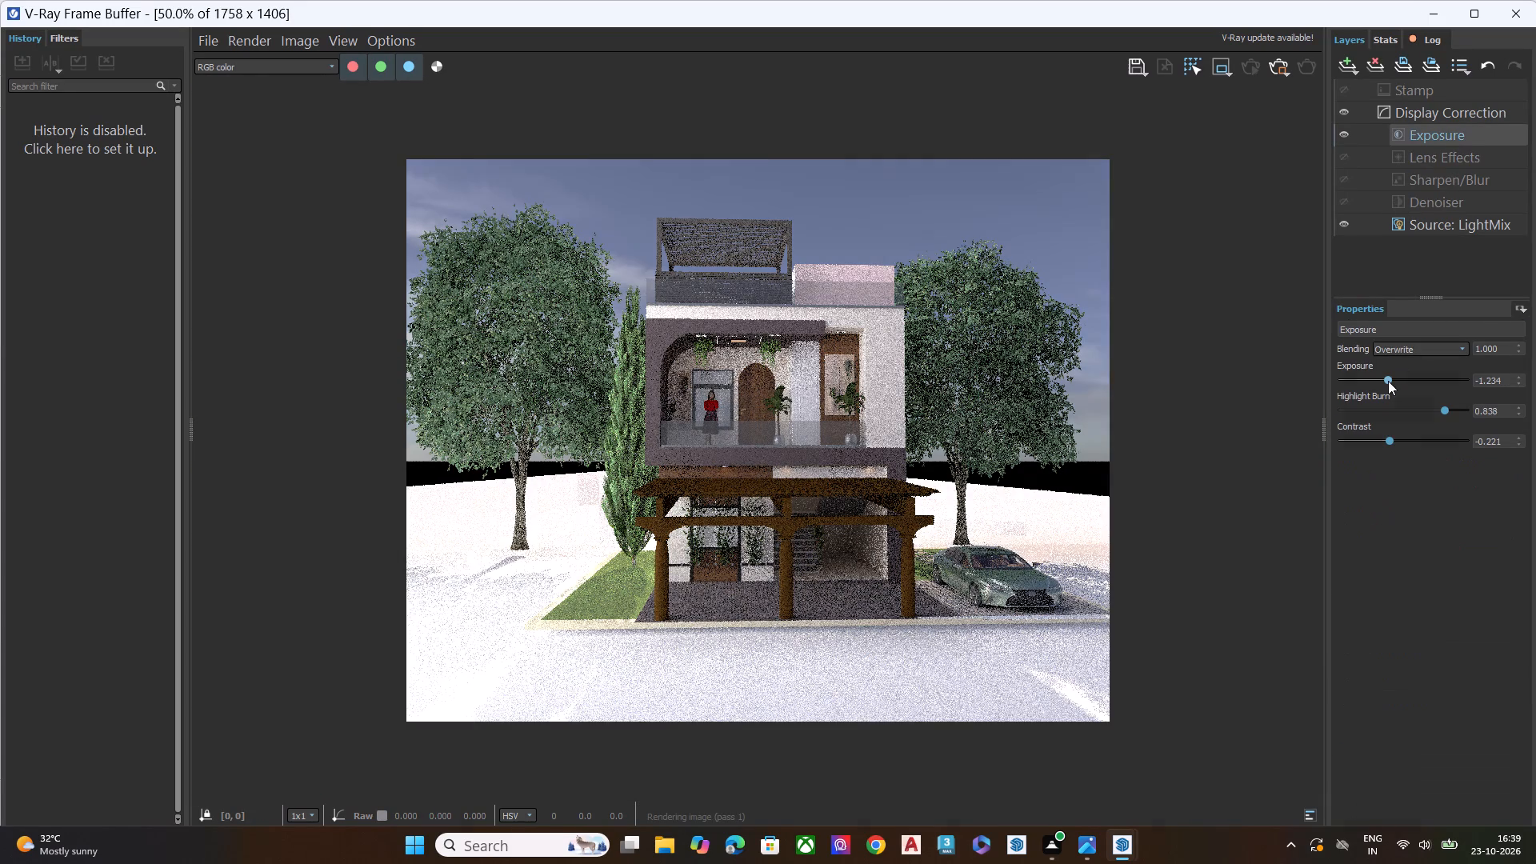
pyautogui.click(1380, 378)
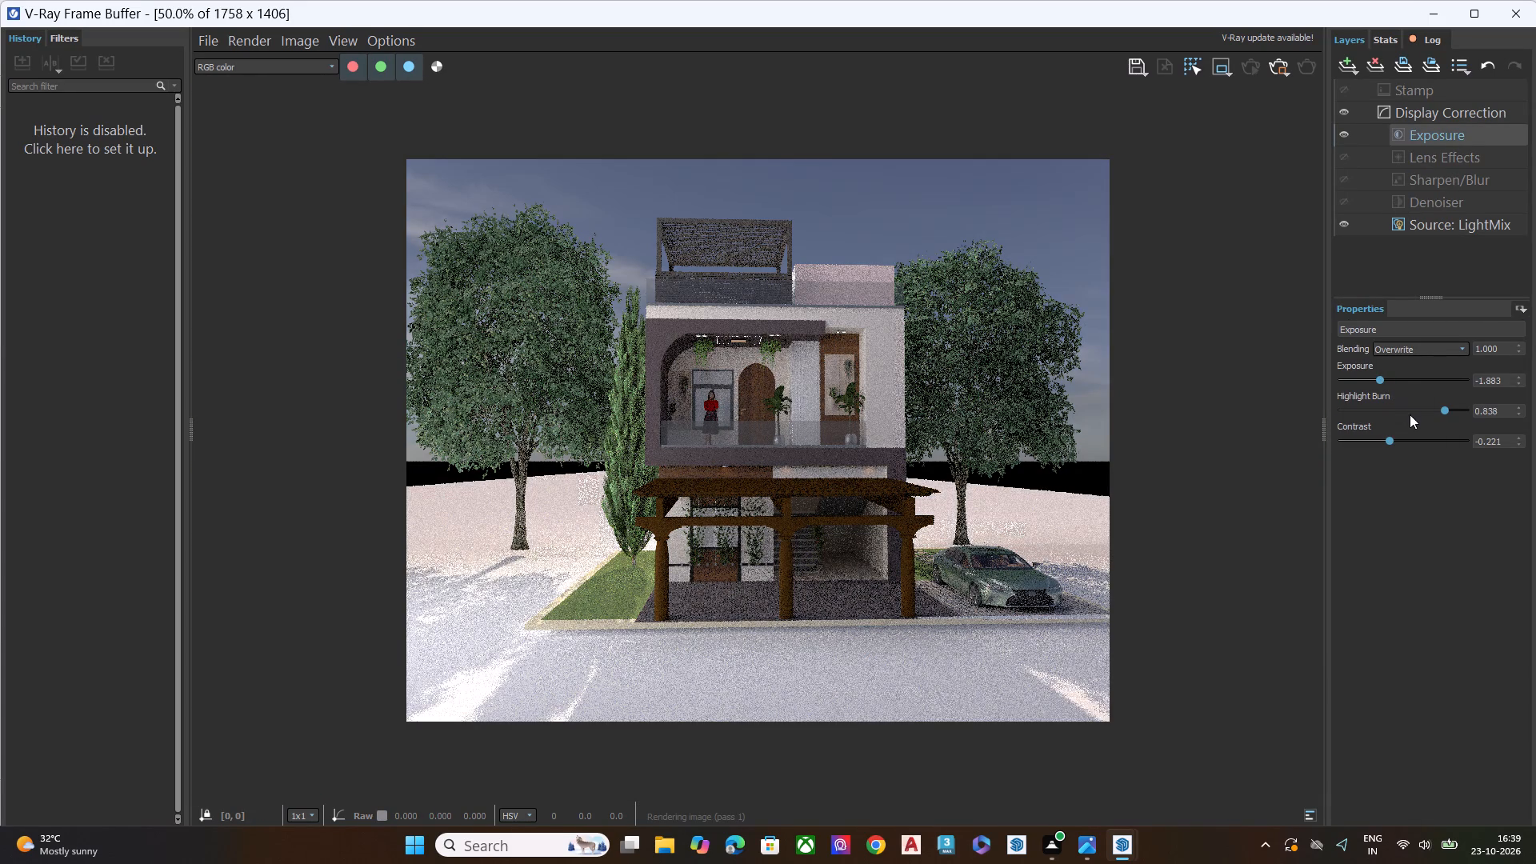
pyautogui.click(1410, 414)
pyautogui.click(1414, 406)
pyautogui.click(1416, 378)
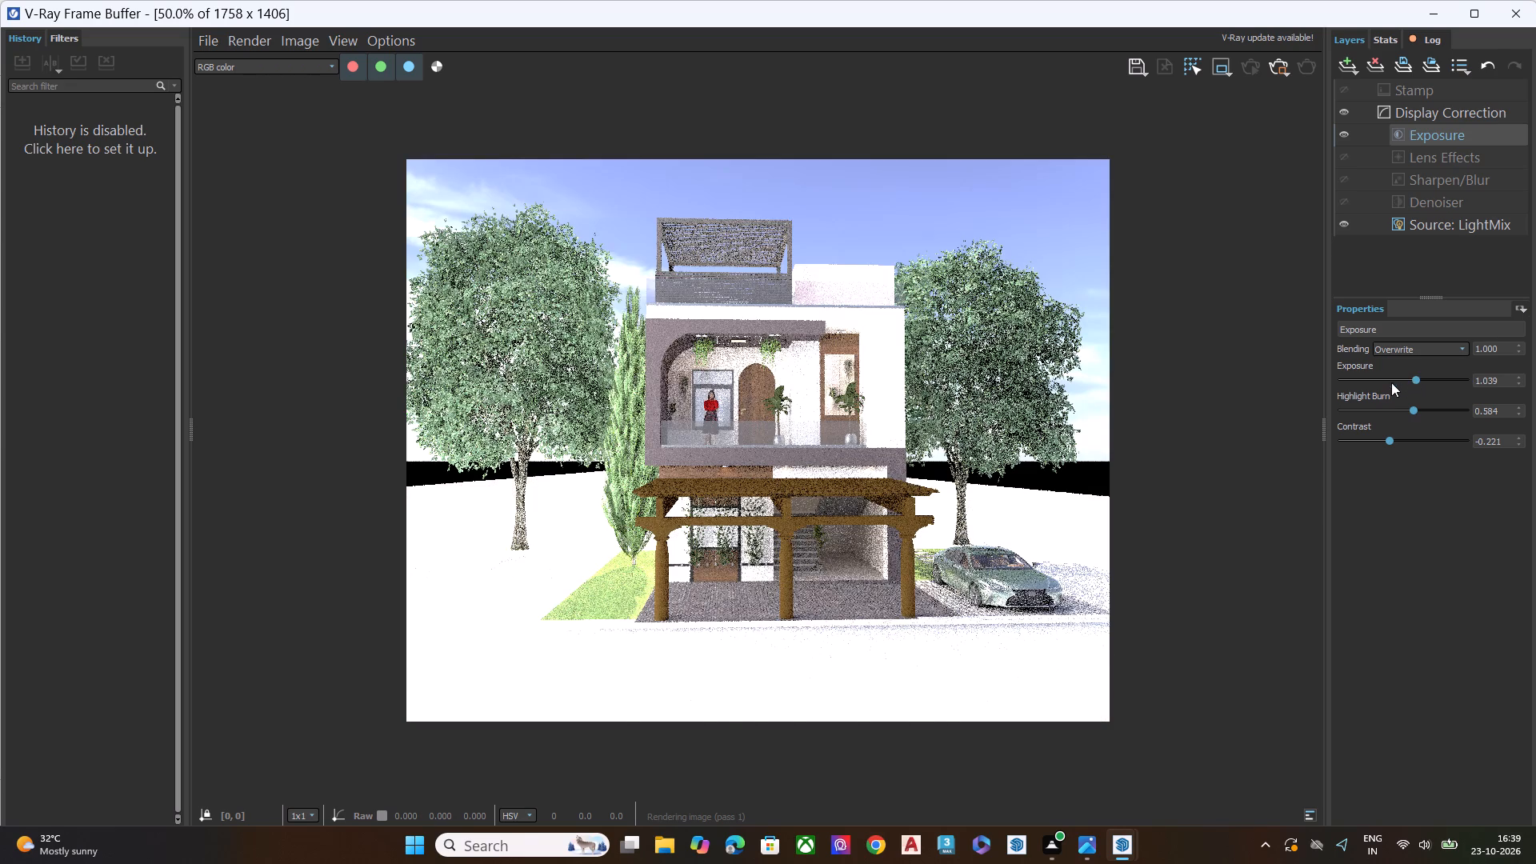
pyautogui.click(1391, 379)
pyautogui.click(1386, 379)
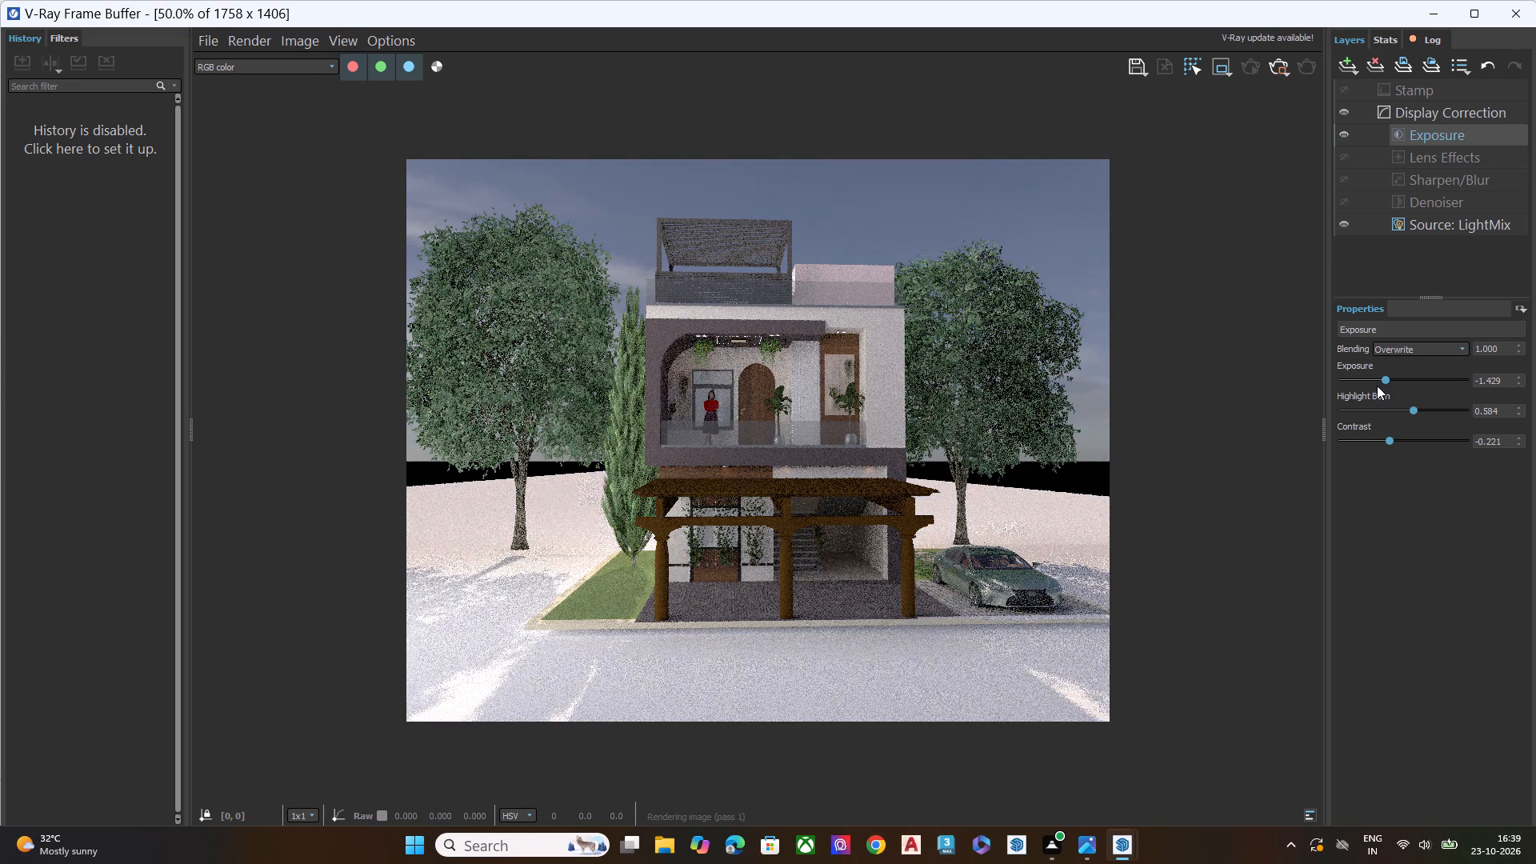
pyautogui.click(1395, 408)
pyautogui.click(1402, 408)
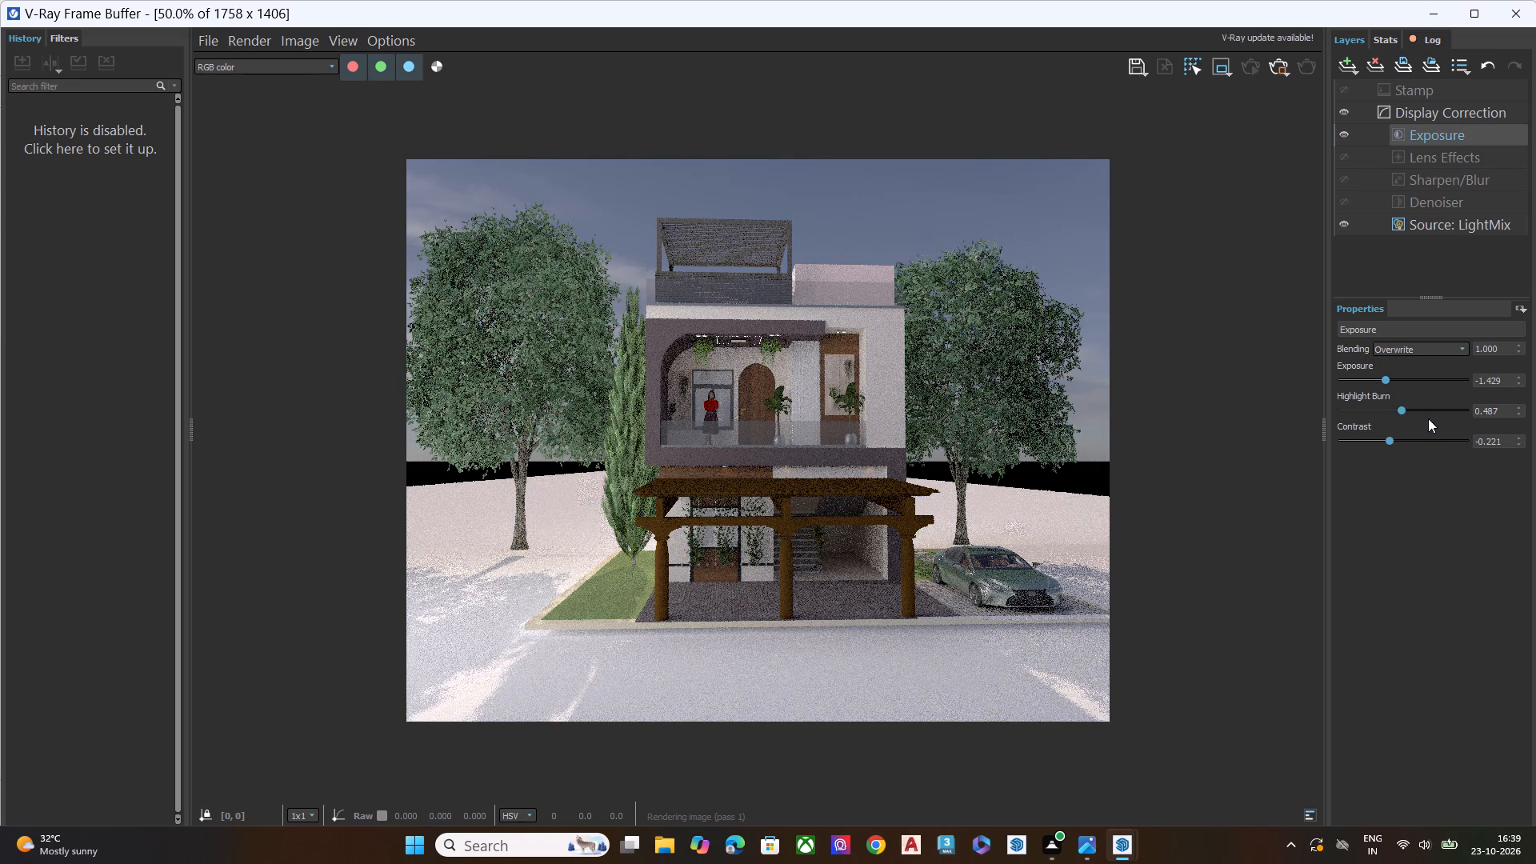
pyautogui.click(1430, 414)
pyautogui.click(1429, 410)
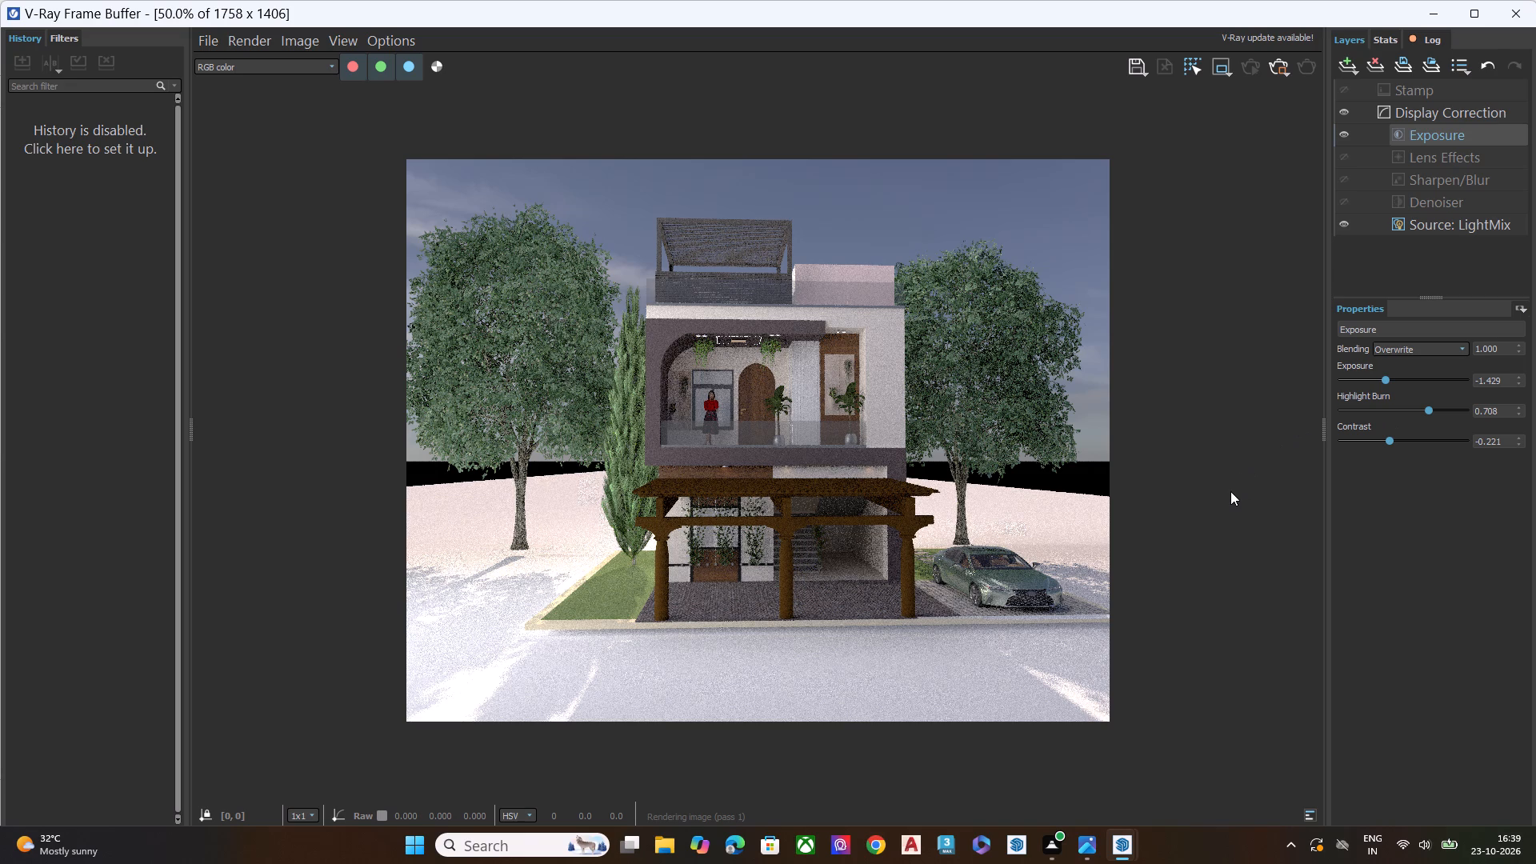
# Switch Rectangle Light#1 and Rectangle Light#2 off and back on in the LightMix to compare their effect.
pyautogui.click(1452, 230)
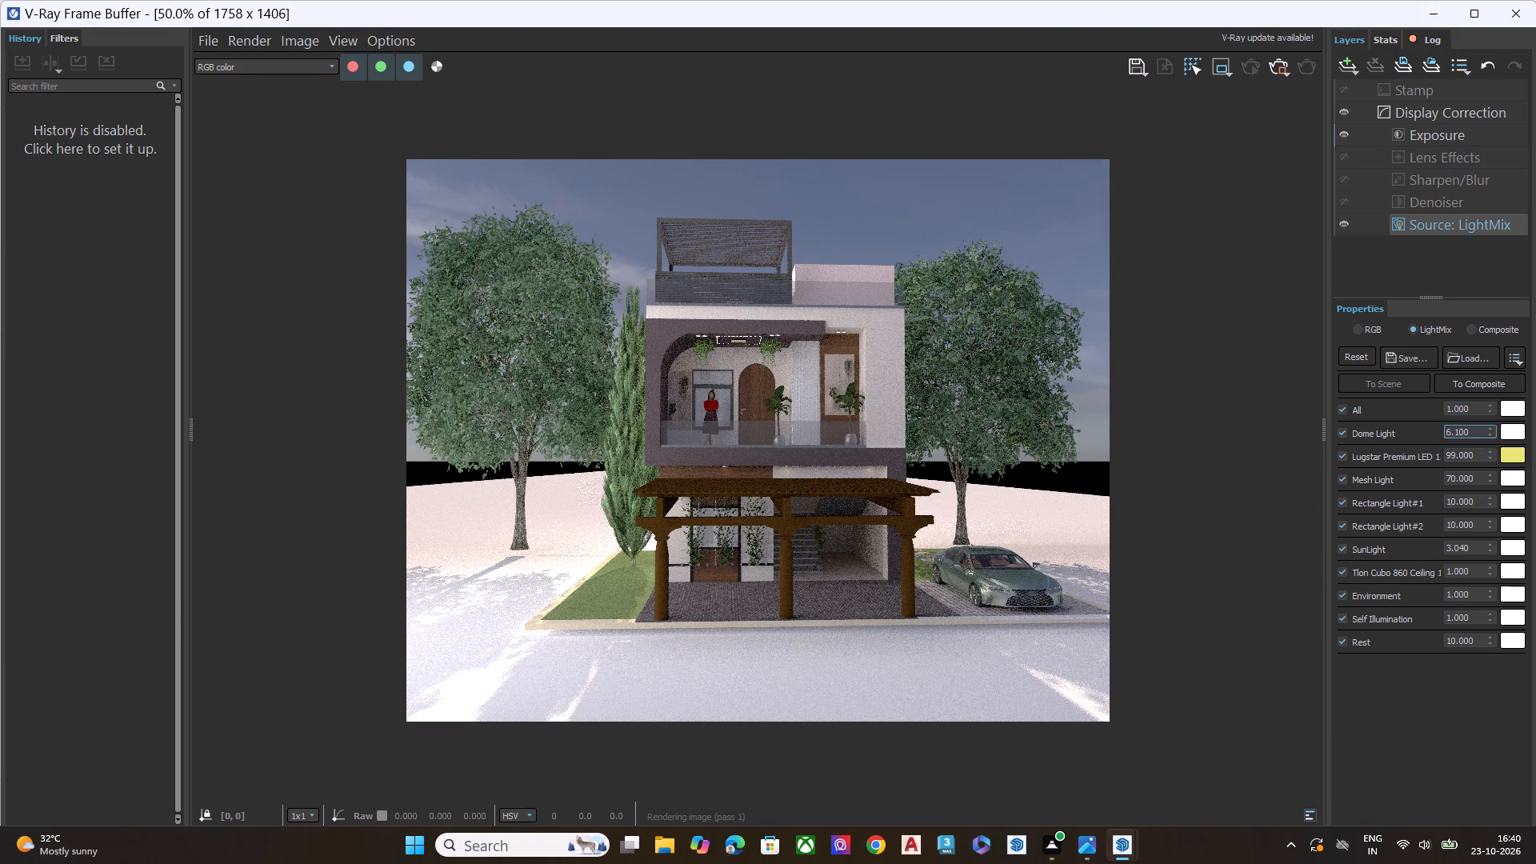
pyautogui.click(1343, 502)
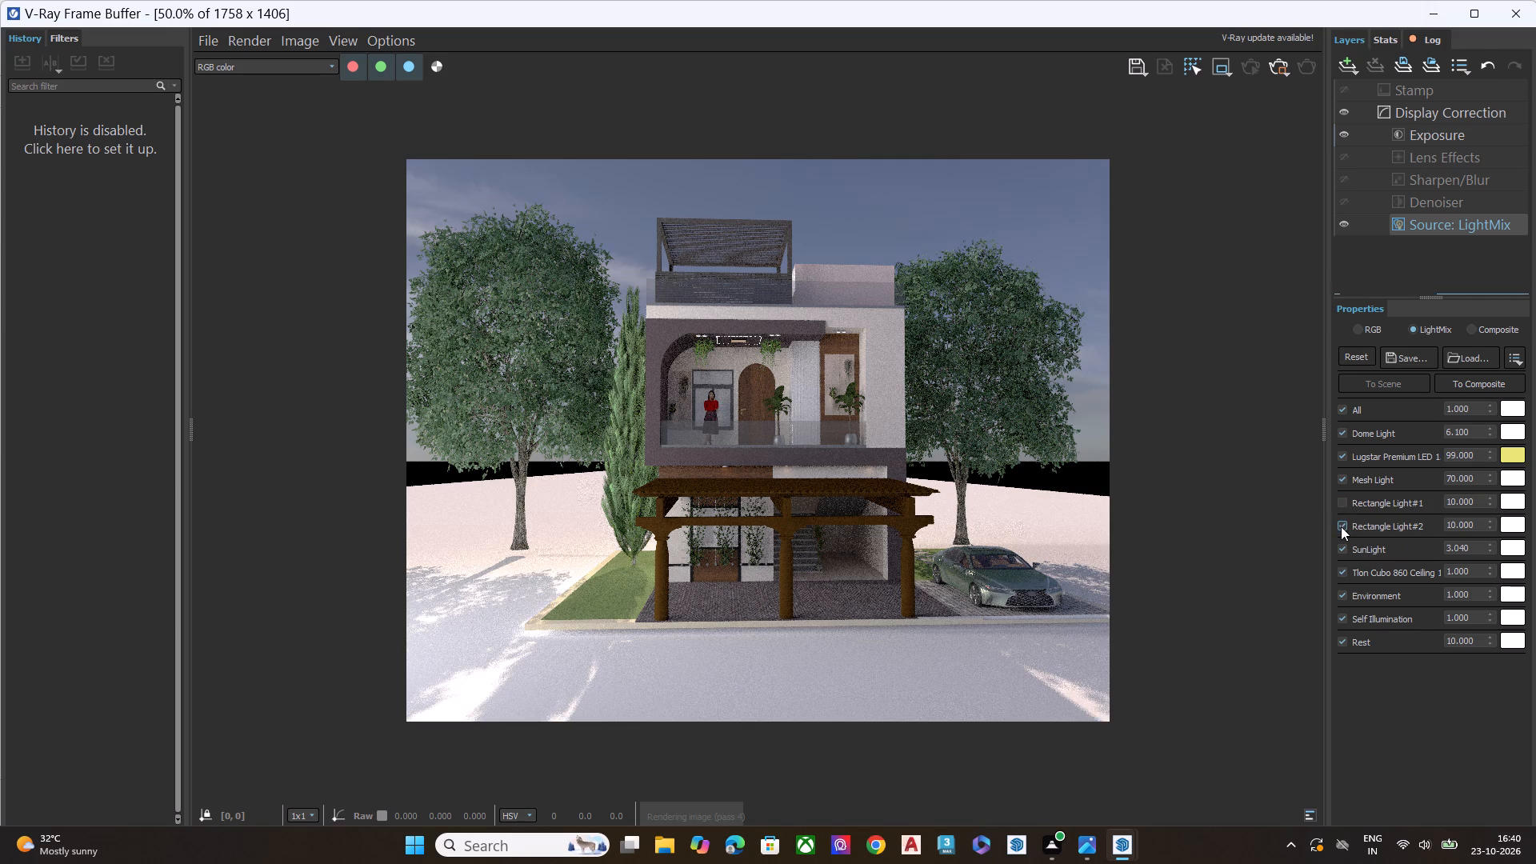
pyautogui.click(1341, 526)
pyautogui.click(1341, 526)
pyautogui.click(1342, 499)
# Stop the running render and close the frame buffer.
pyautogui.click(1278, 72)
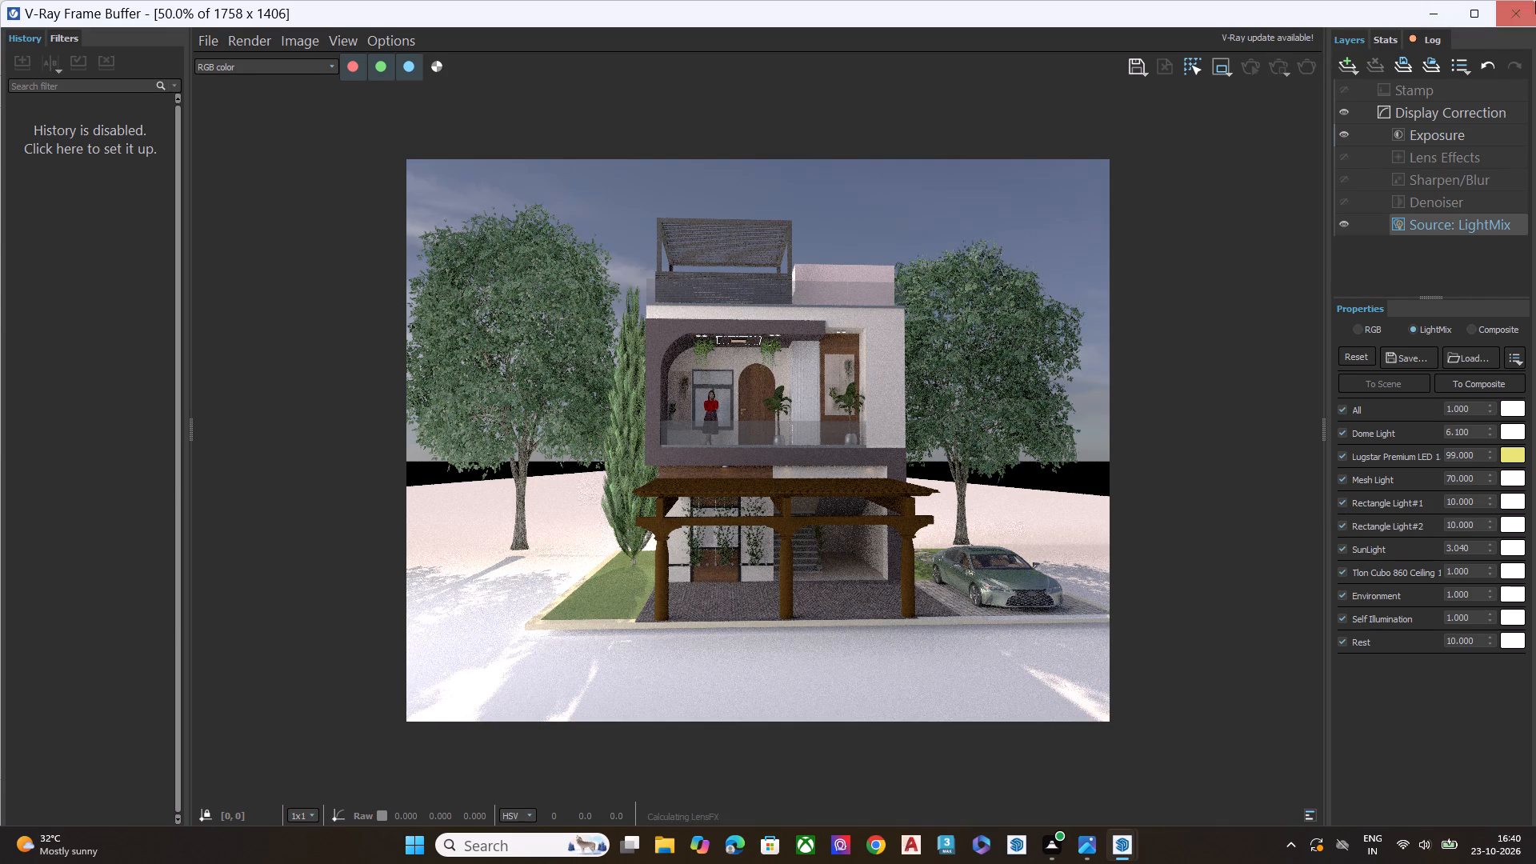
pyautogui.click(1514, 16)
# Set the SunLight's custom orientation to a horizontal angle of about 357.6 and a vertical angle of 90.
pyautogui.click(474, 62)
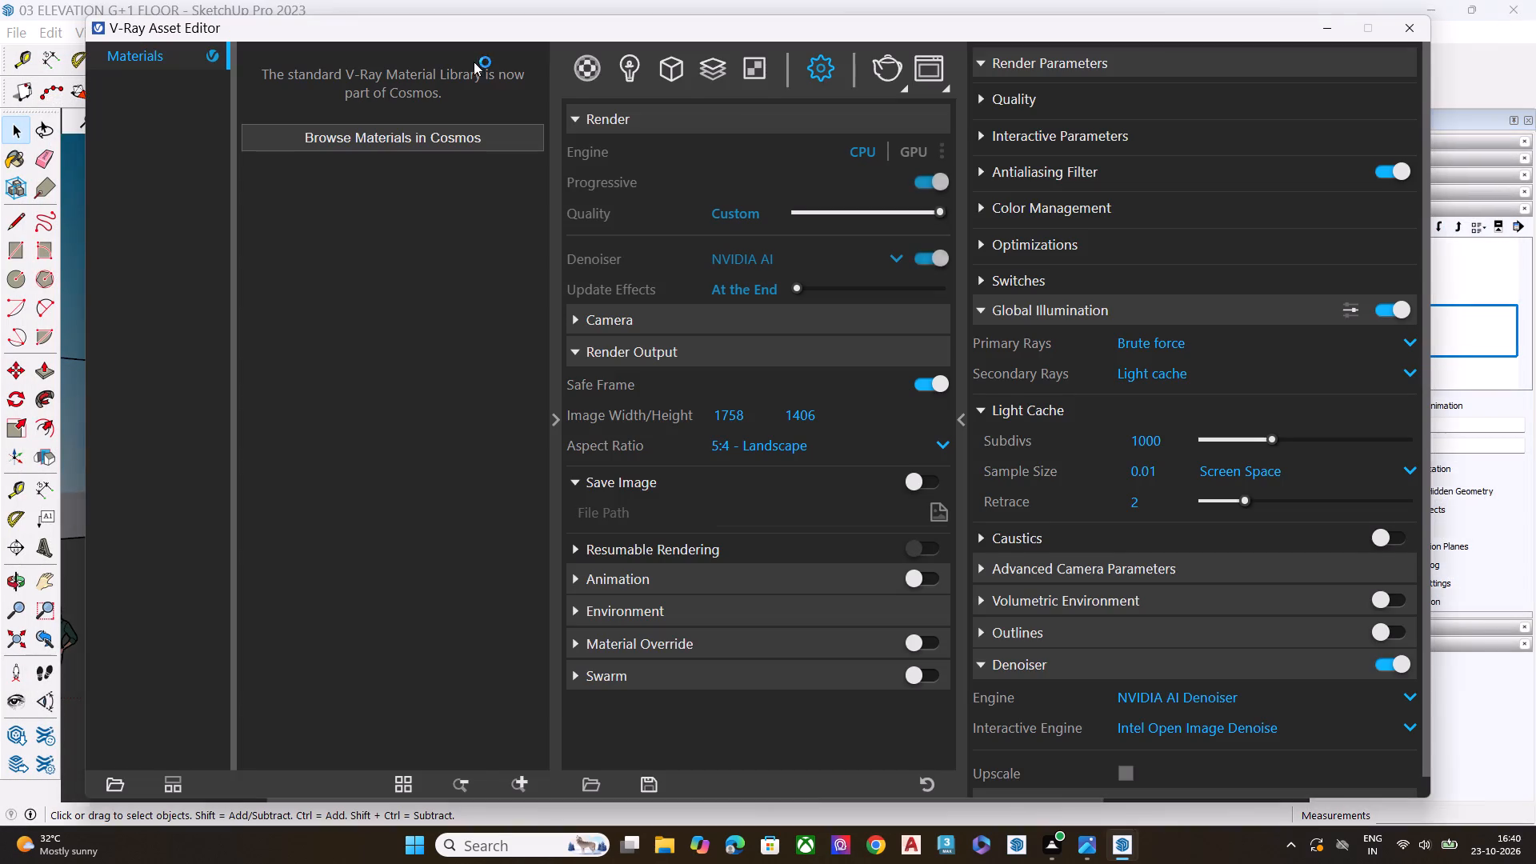
pyautogui.click(642, 77)
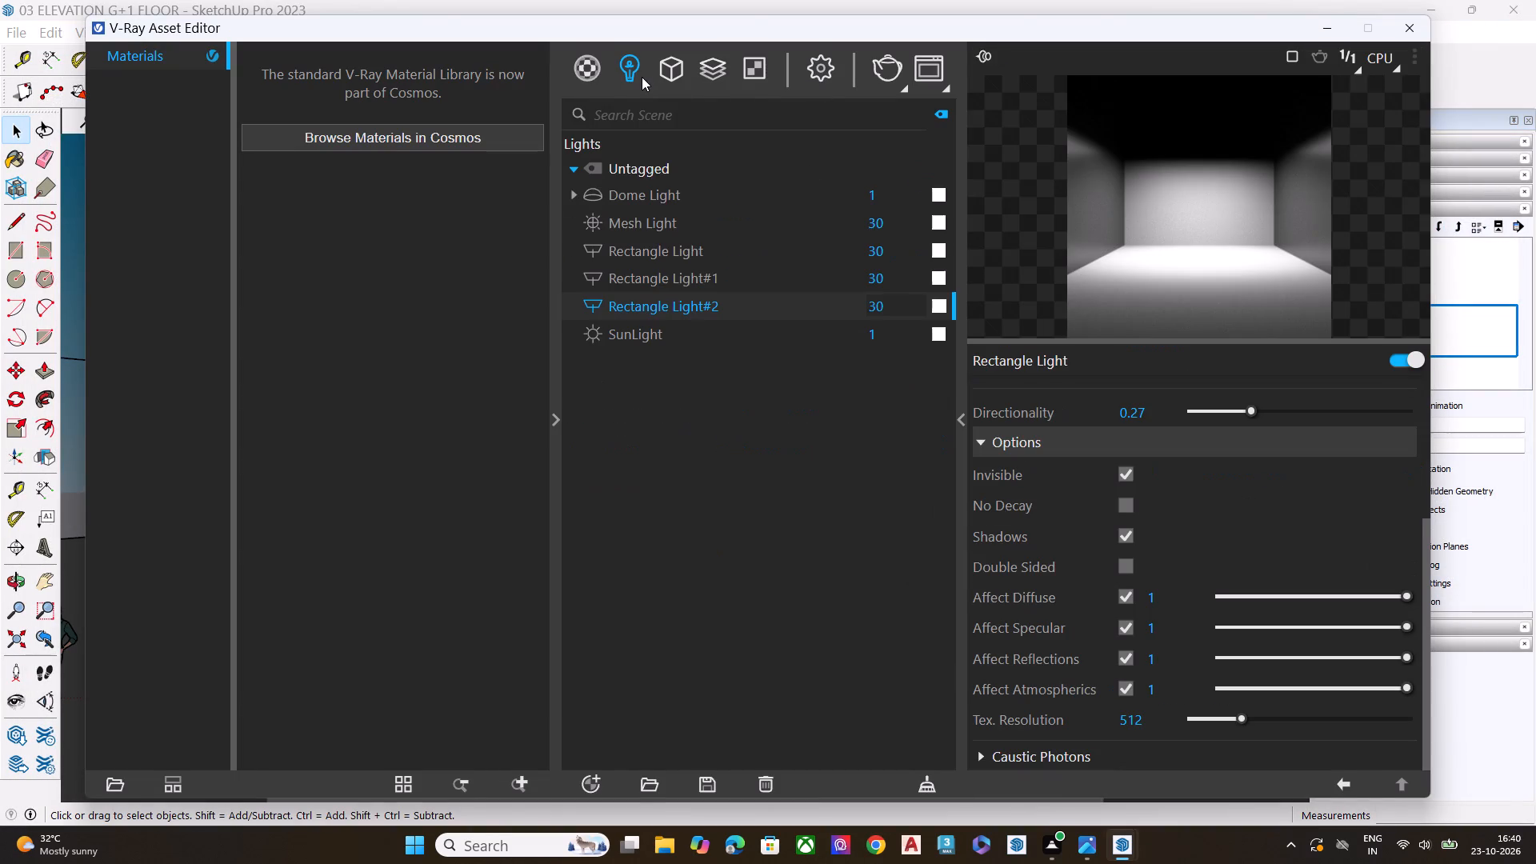
pyautogui.click(662, 336)
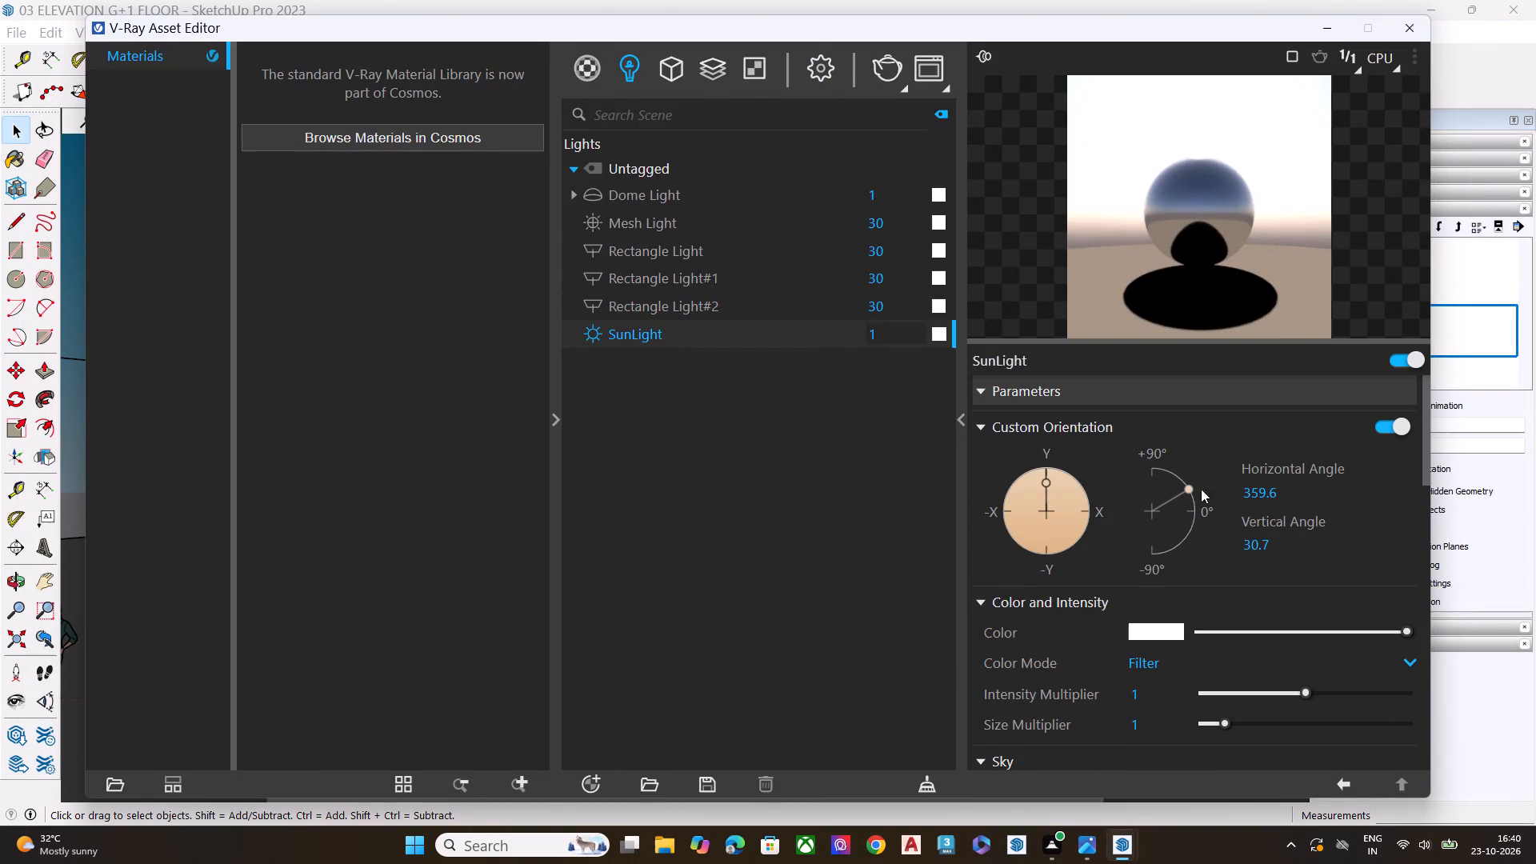
pyautogui.moveTo(1187, 492); pyautogui.dragTo(1134, 447)
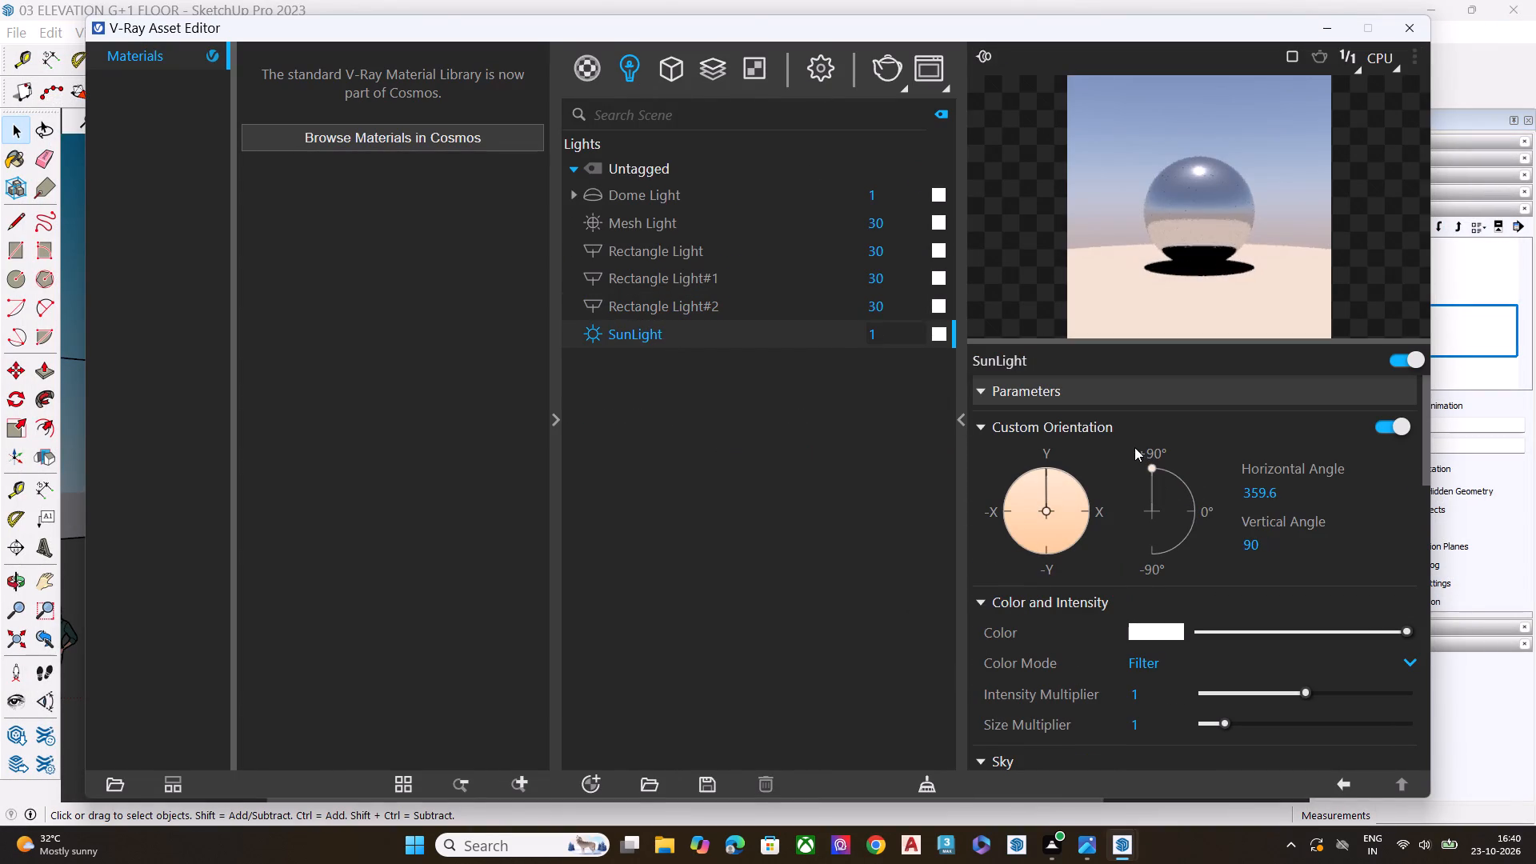
pyautogui.moveTo(1134, 447); pyautogui.dragTo(1086, 433)
pyautogui.moveTo(1044, 470); pyautogui.dragTo(1002, 472)
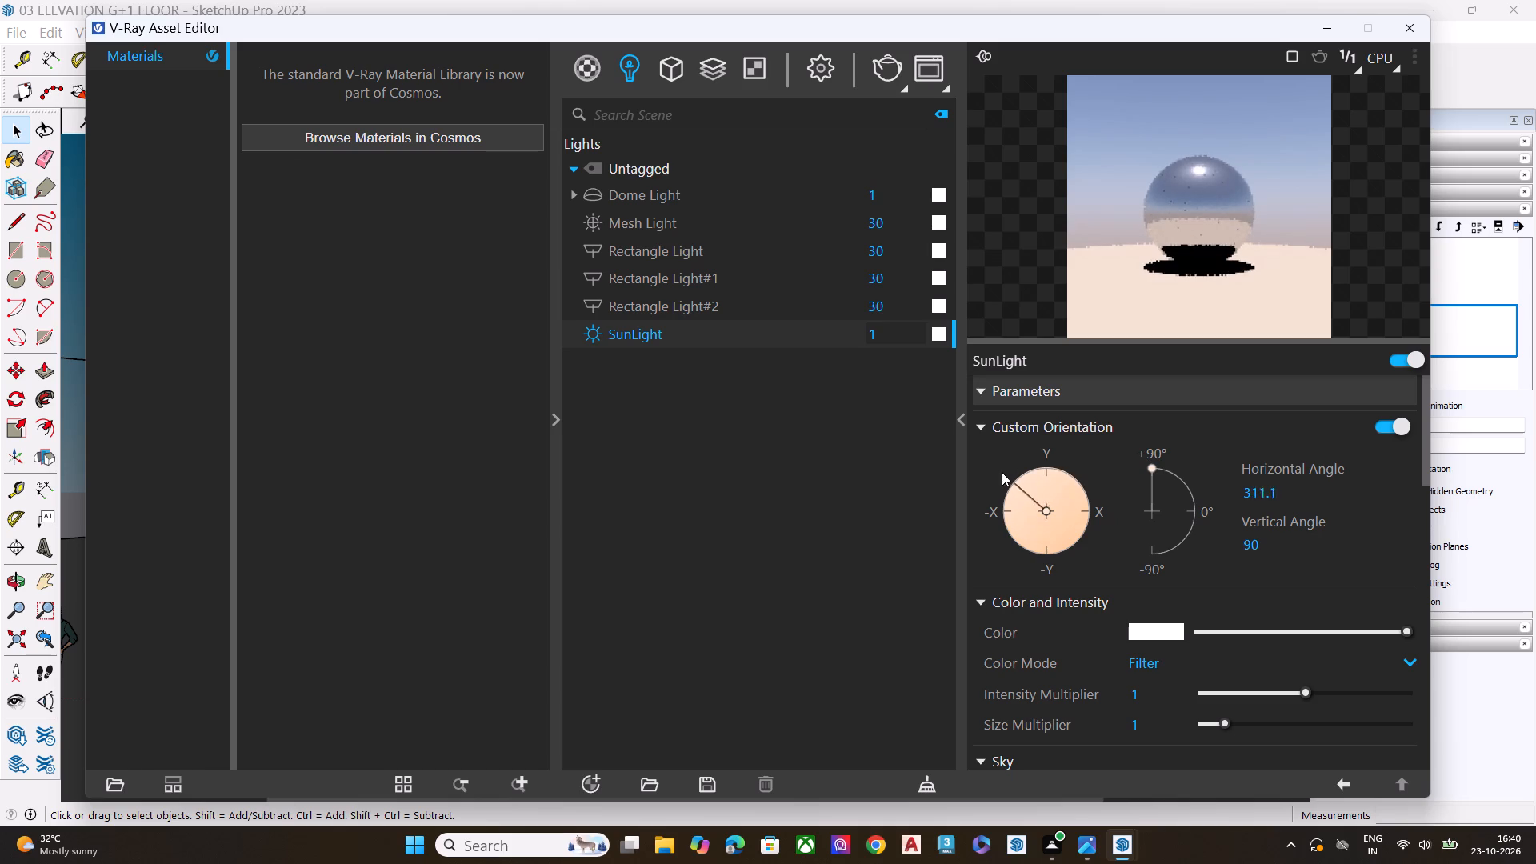
pyautogui.moveTo(1002, 472); pyautogui.dragTo(1074, 460)
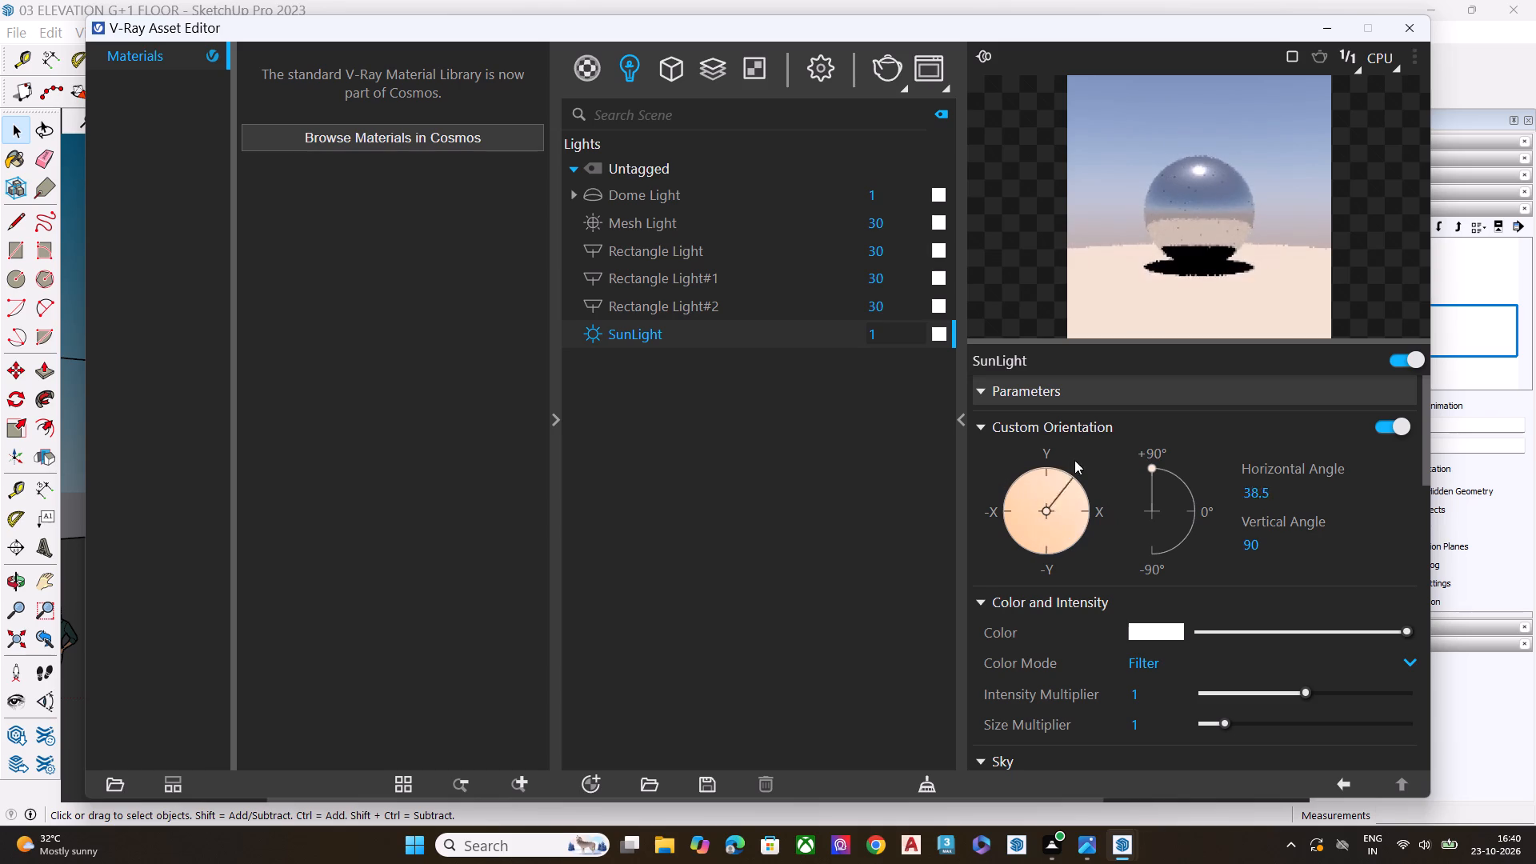
pyautogui.moveTo(1074, 460); pyautogui.dragTo(1046, 461)
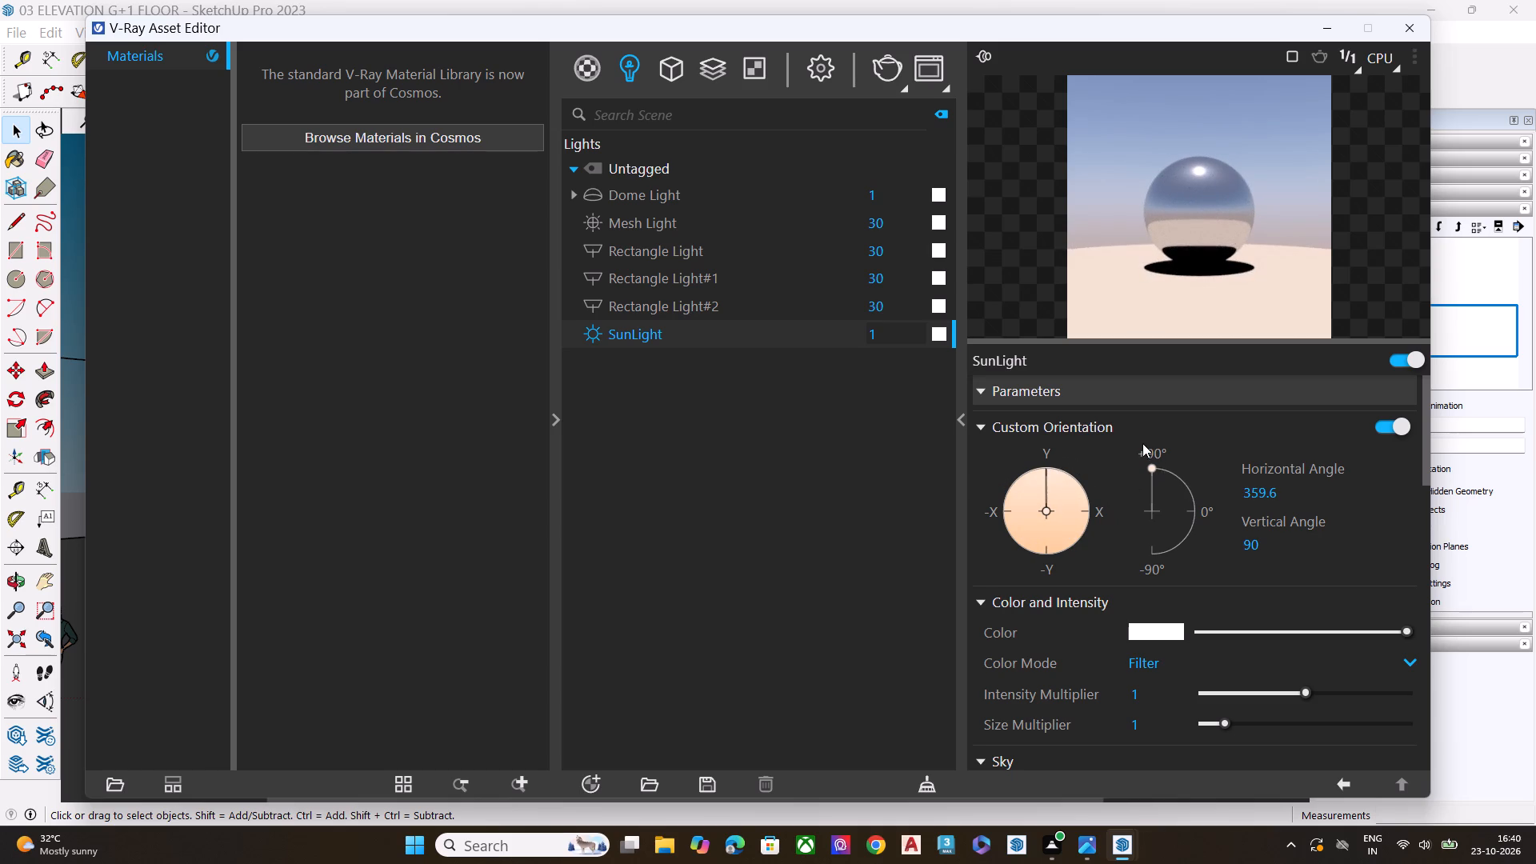
pyautogui.moveTo(1150, 459); pyautogui.dragTo(1180, 478)
pyautogui.moveTo(1154, 466); pyautogui.dragTo(1174, 478)
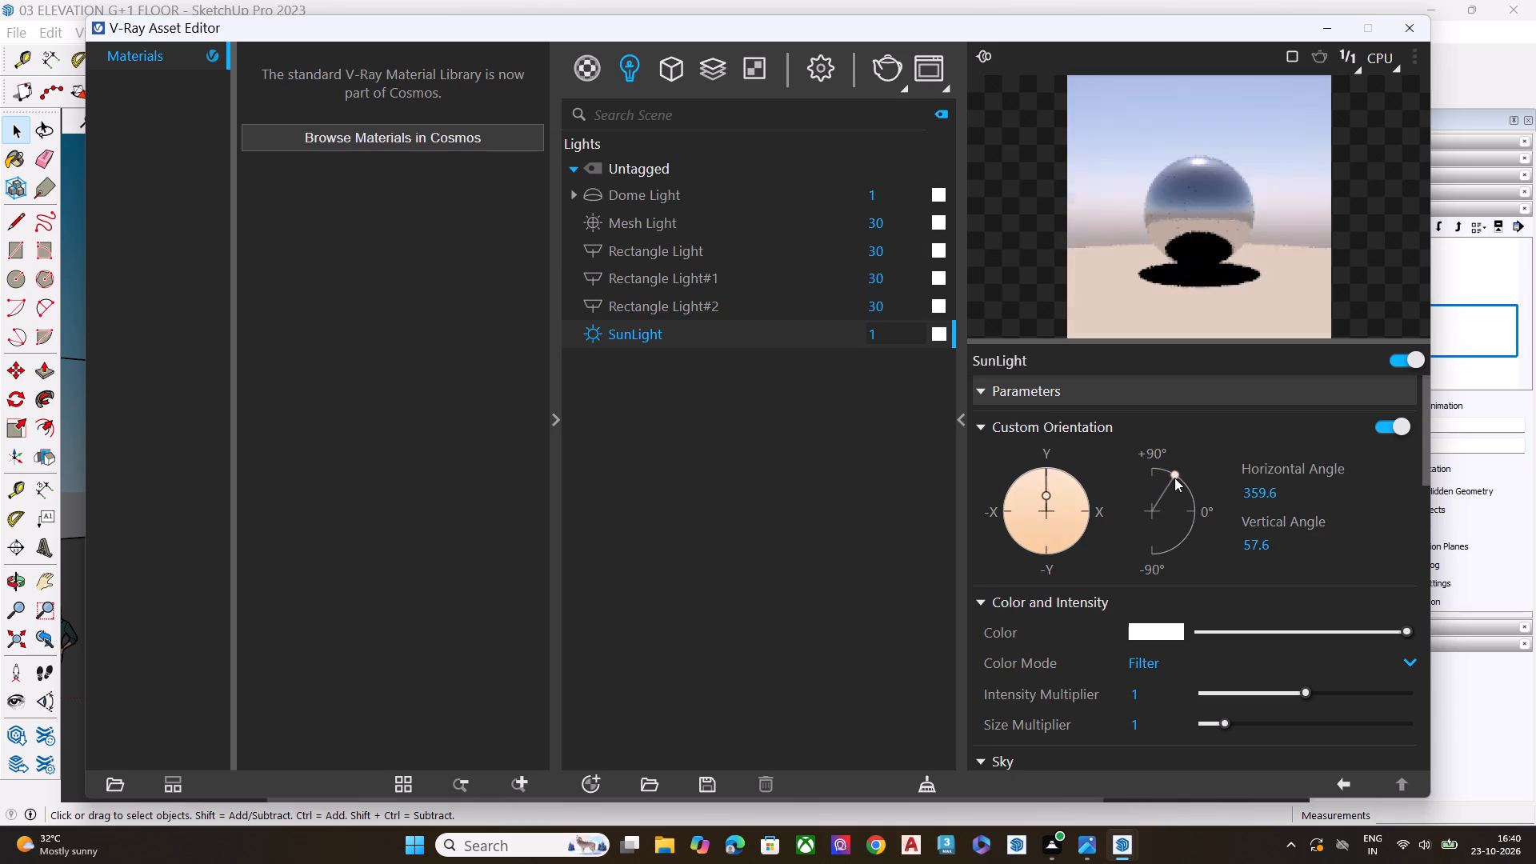
pyautogui.moveTo(1174, 478); pyautogui.dragTo(1158, 542)
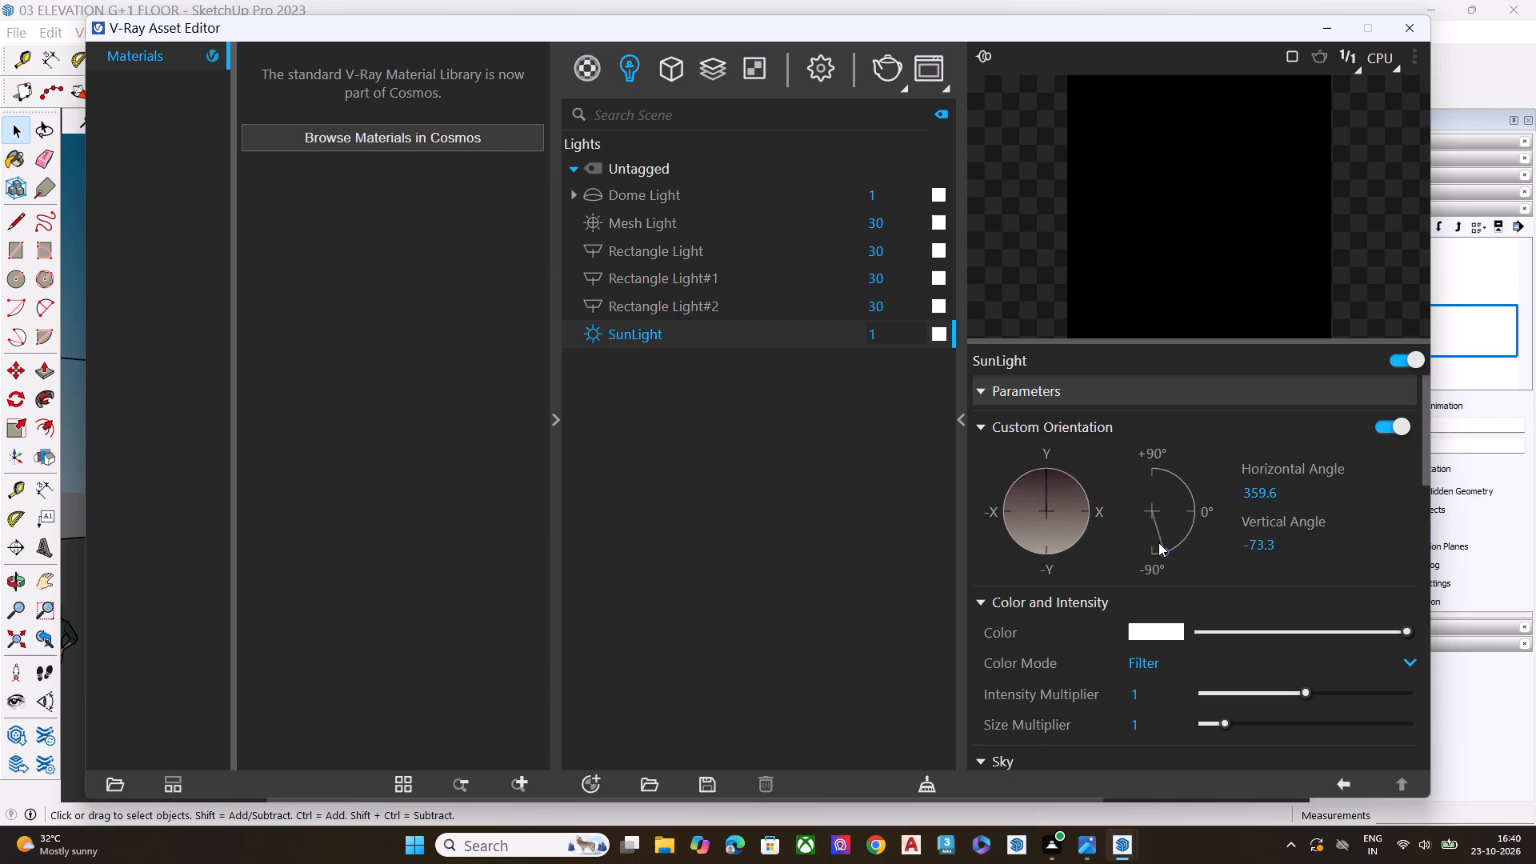
pyautogui.moveTo(1158, 542); pyautogui.dragTo(1070, 434)
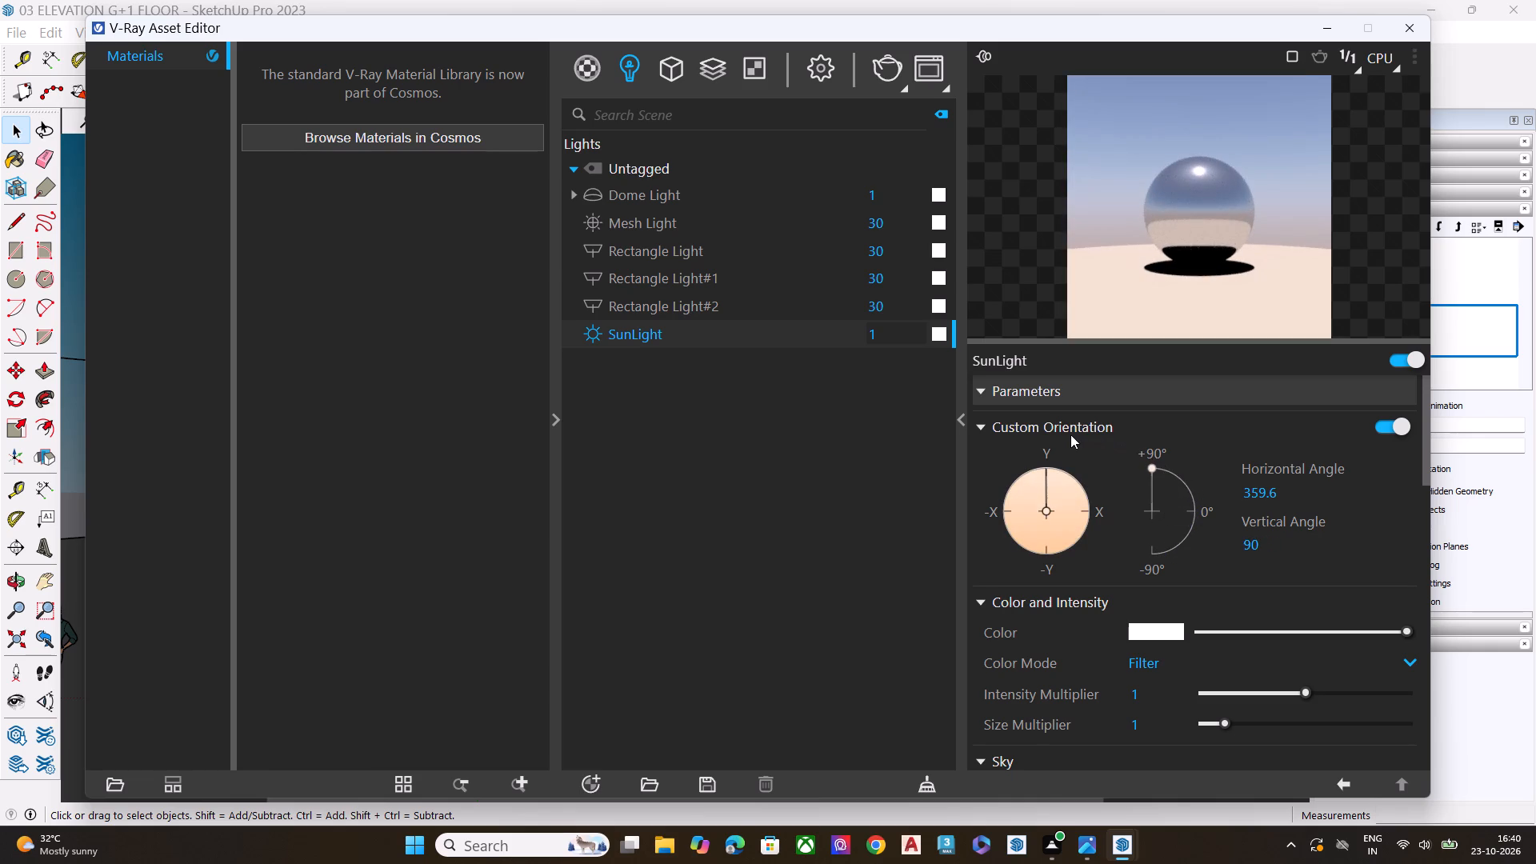
pyautogui.moveTo(1070, 434); pyautogui.dragTo(1068, 434)
pyautogui.click(1042, 474)
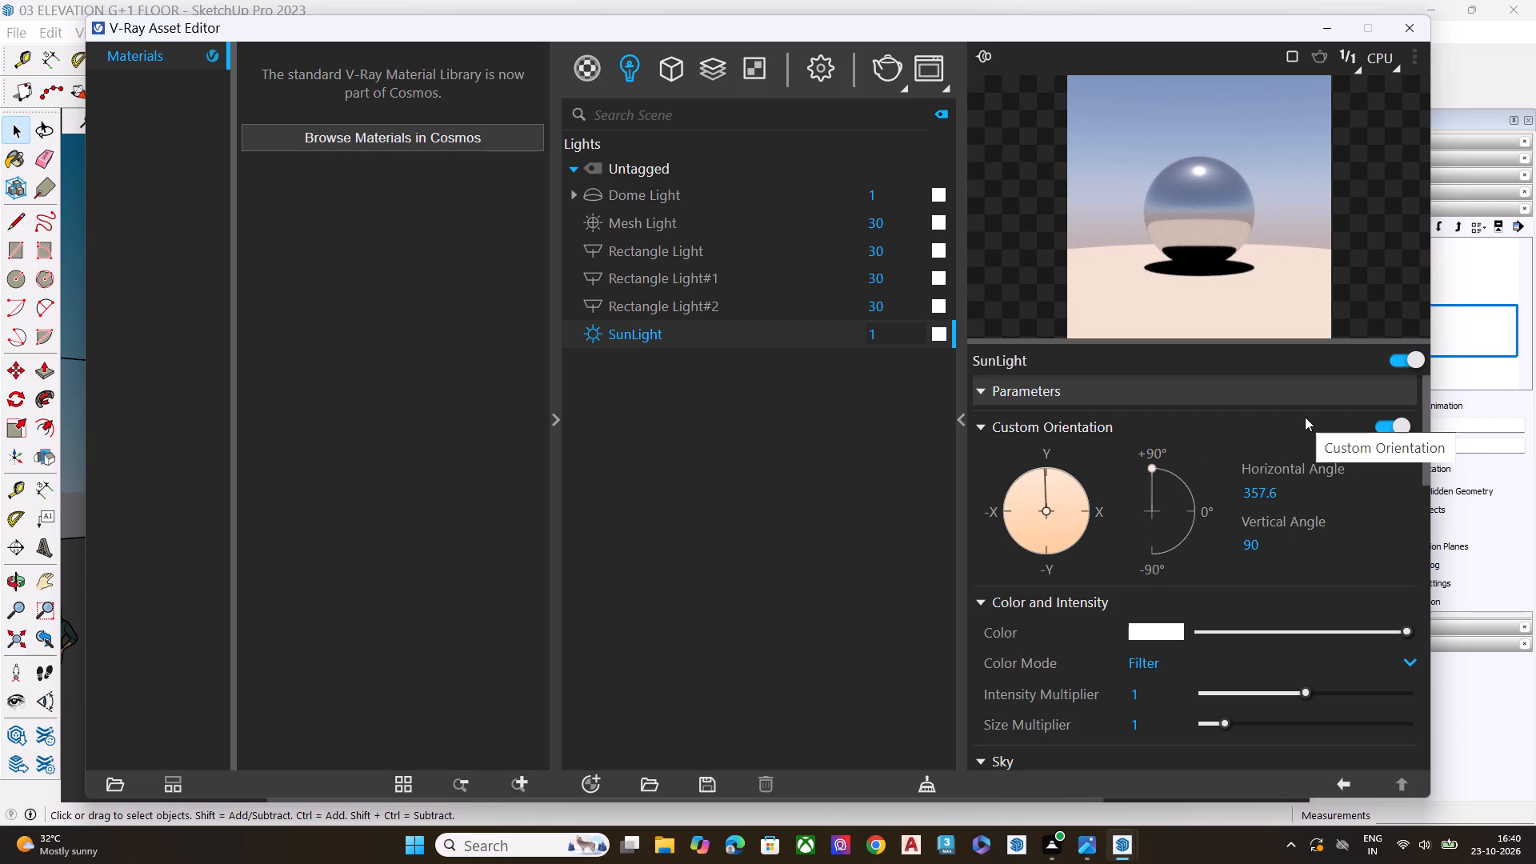
pyautogui.moveTo(1157, 472); pyautogui.dragTo(1143, 463)
pyautogui.click(1418, 26)
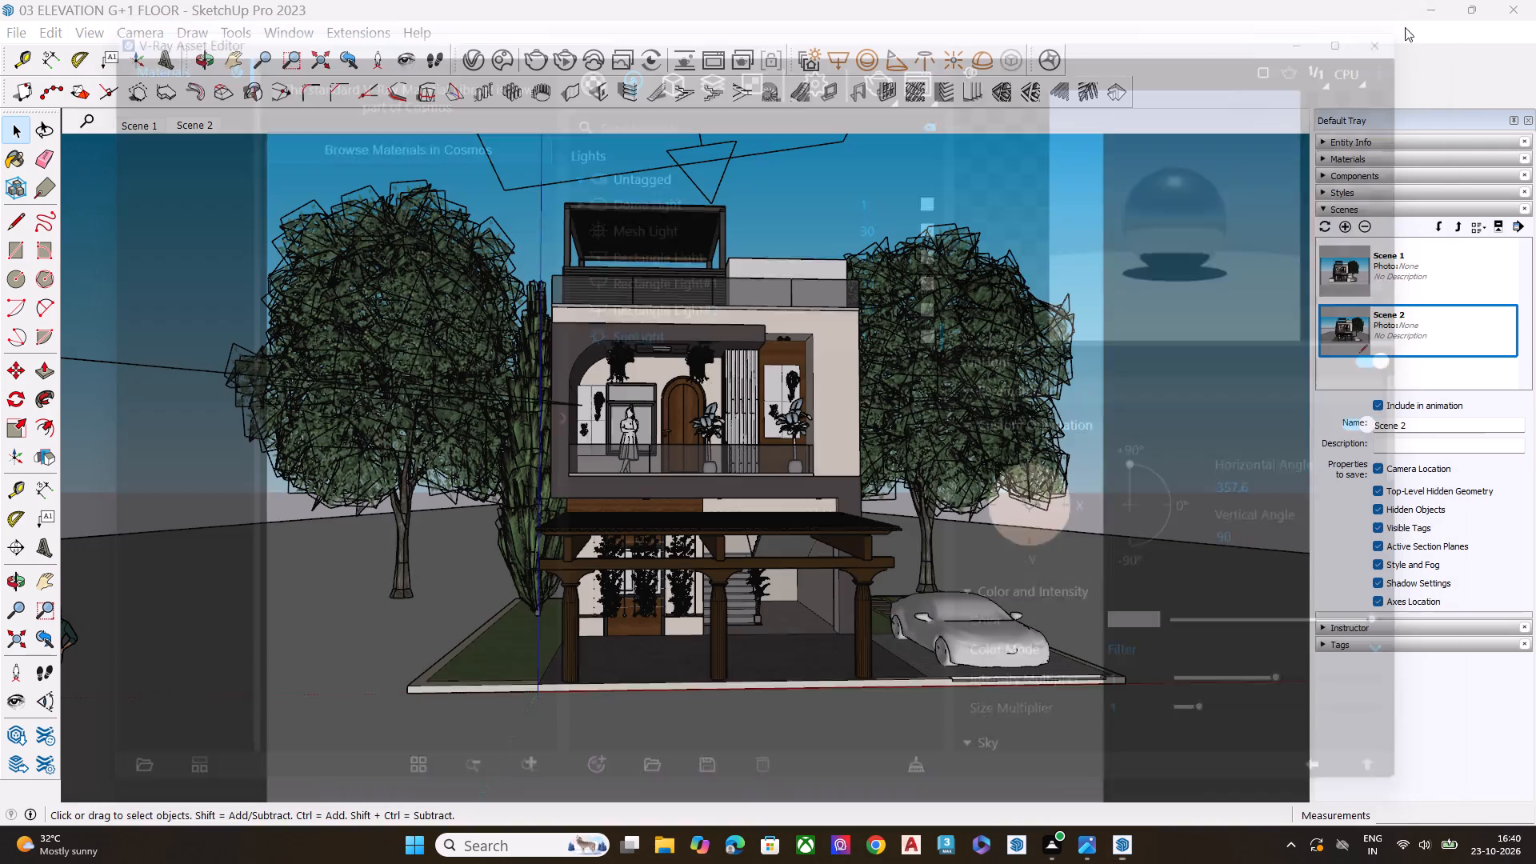
# Render the view again with V-Ray and examine the sunlight and shadows around the house.
pyautogui.click(538, 63)
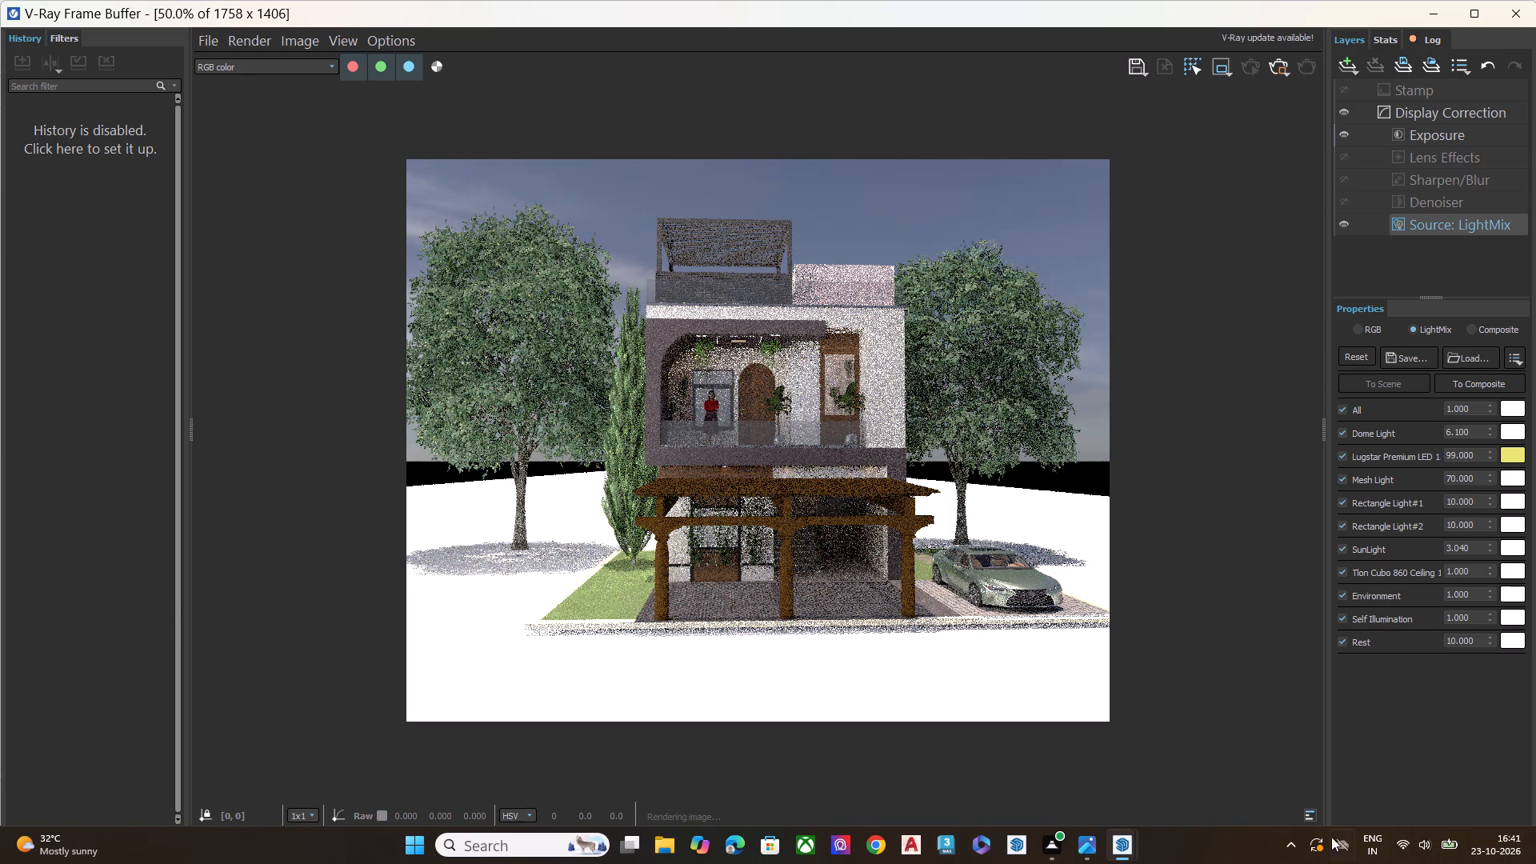
pyautogui.scroll(1, 1003, 619)
pyautogui.scroll(-1, 1003, 619)
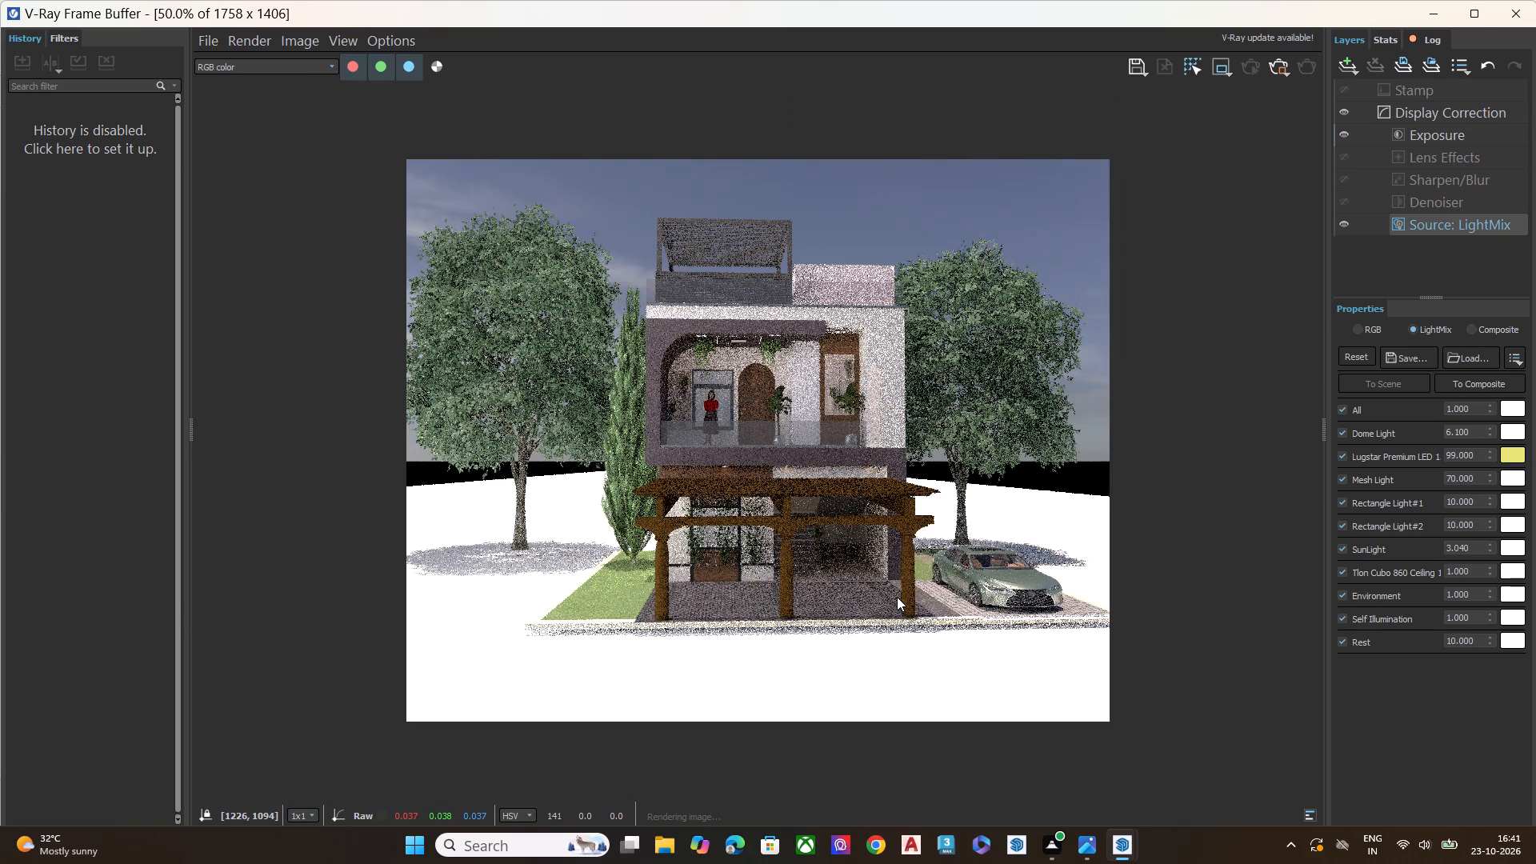
pyautogui.scroll(1, 897, 597)
pyautogui.scroll(-1, 897, 597)
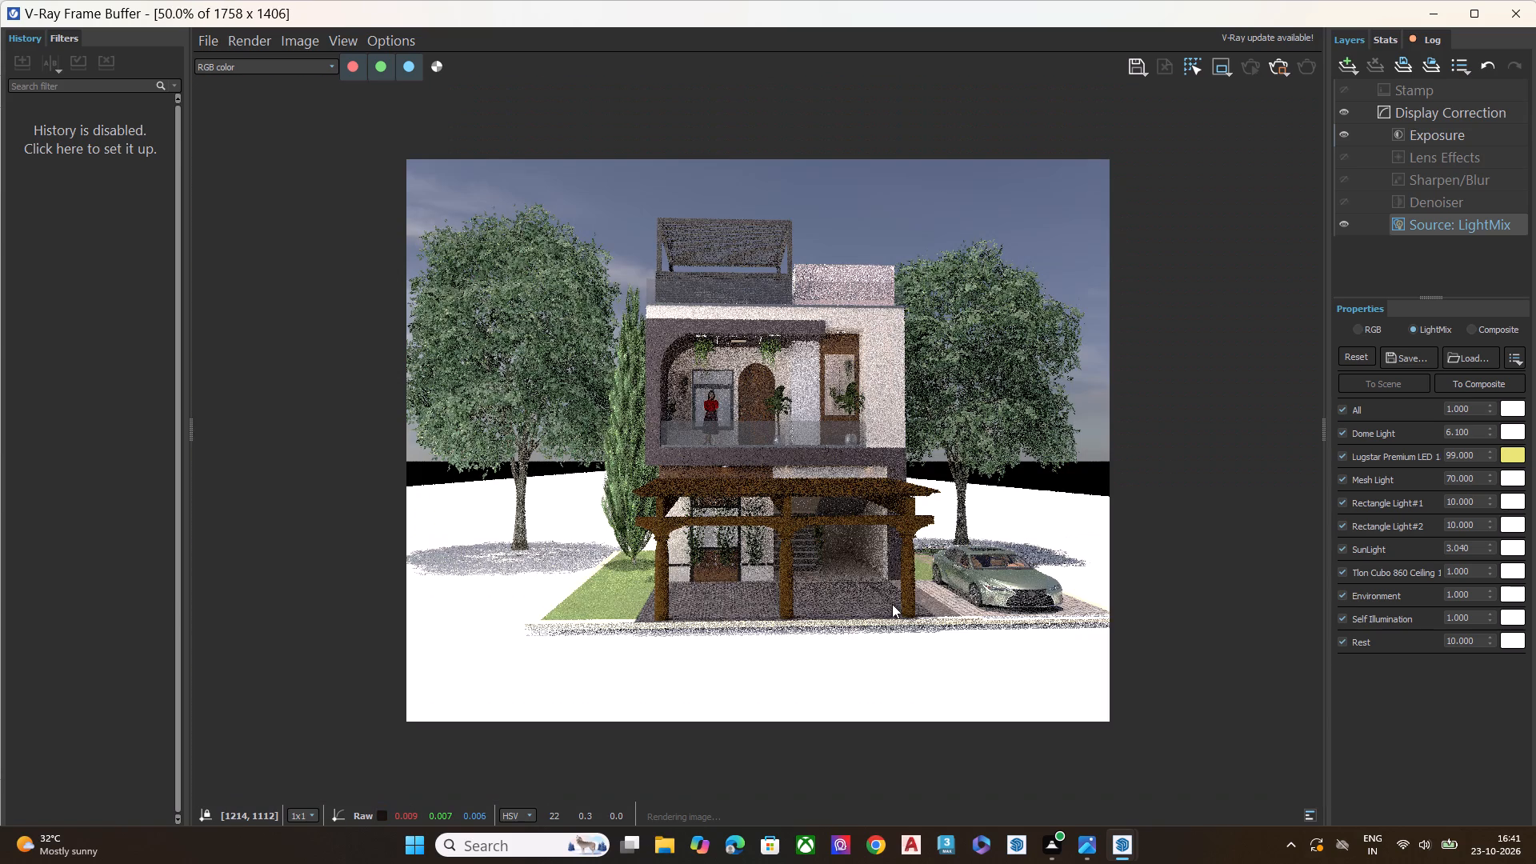
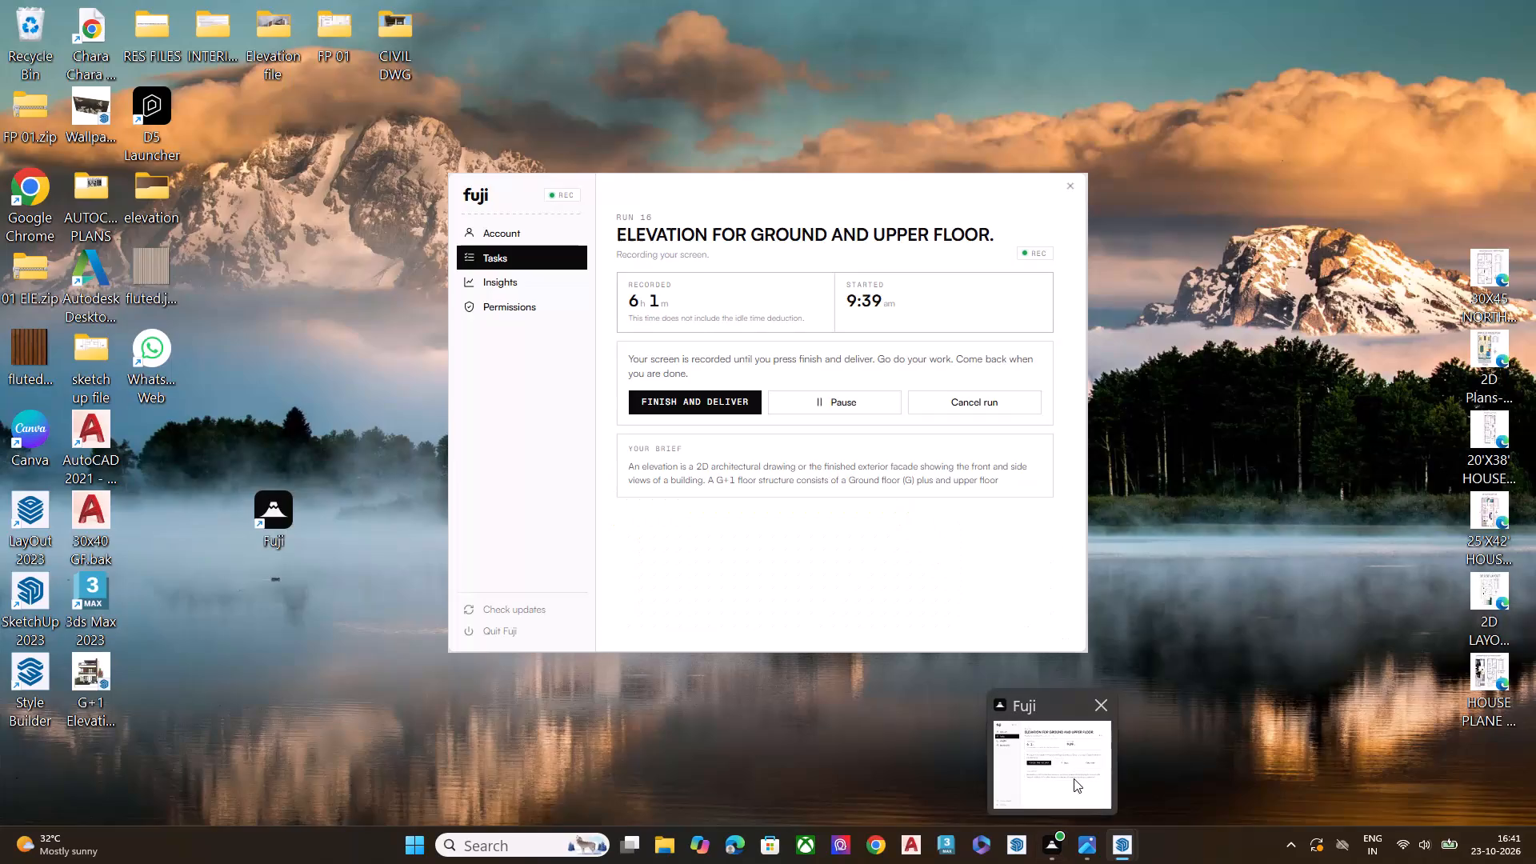
# Return to the V-Ray frame buffer and examine the progressing render around the pergola, car and facade.
pyautogui.click(1271, 635)
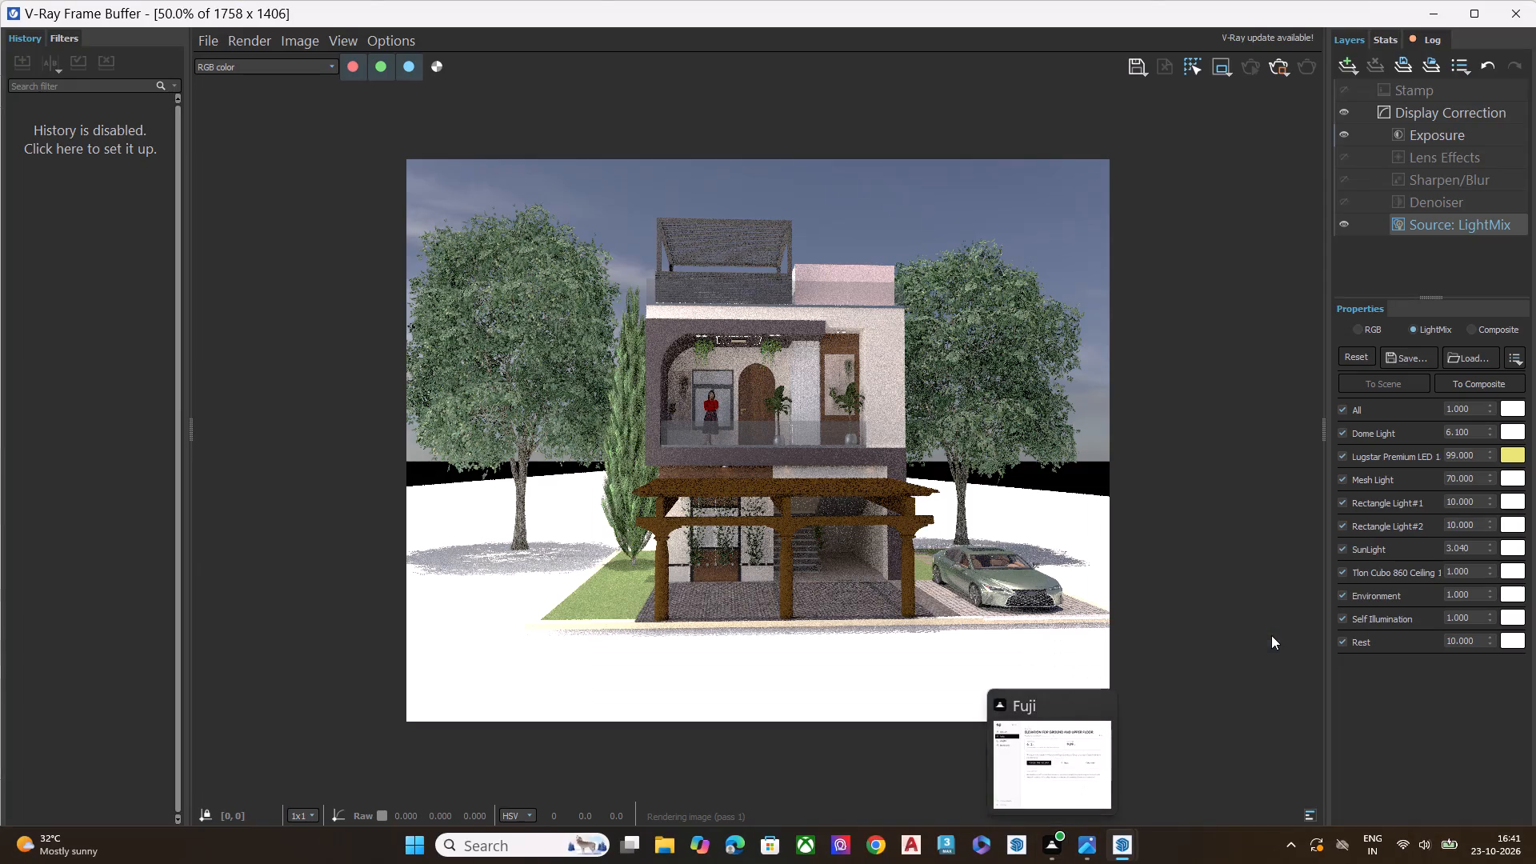
pyautogui.scroll(2, 954, 565)
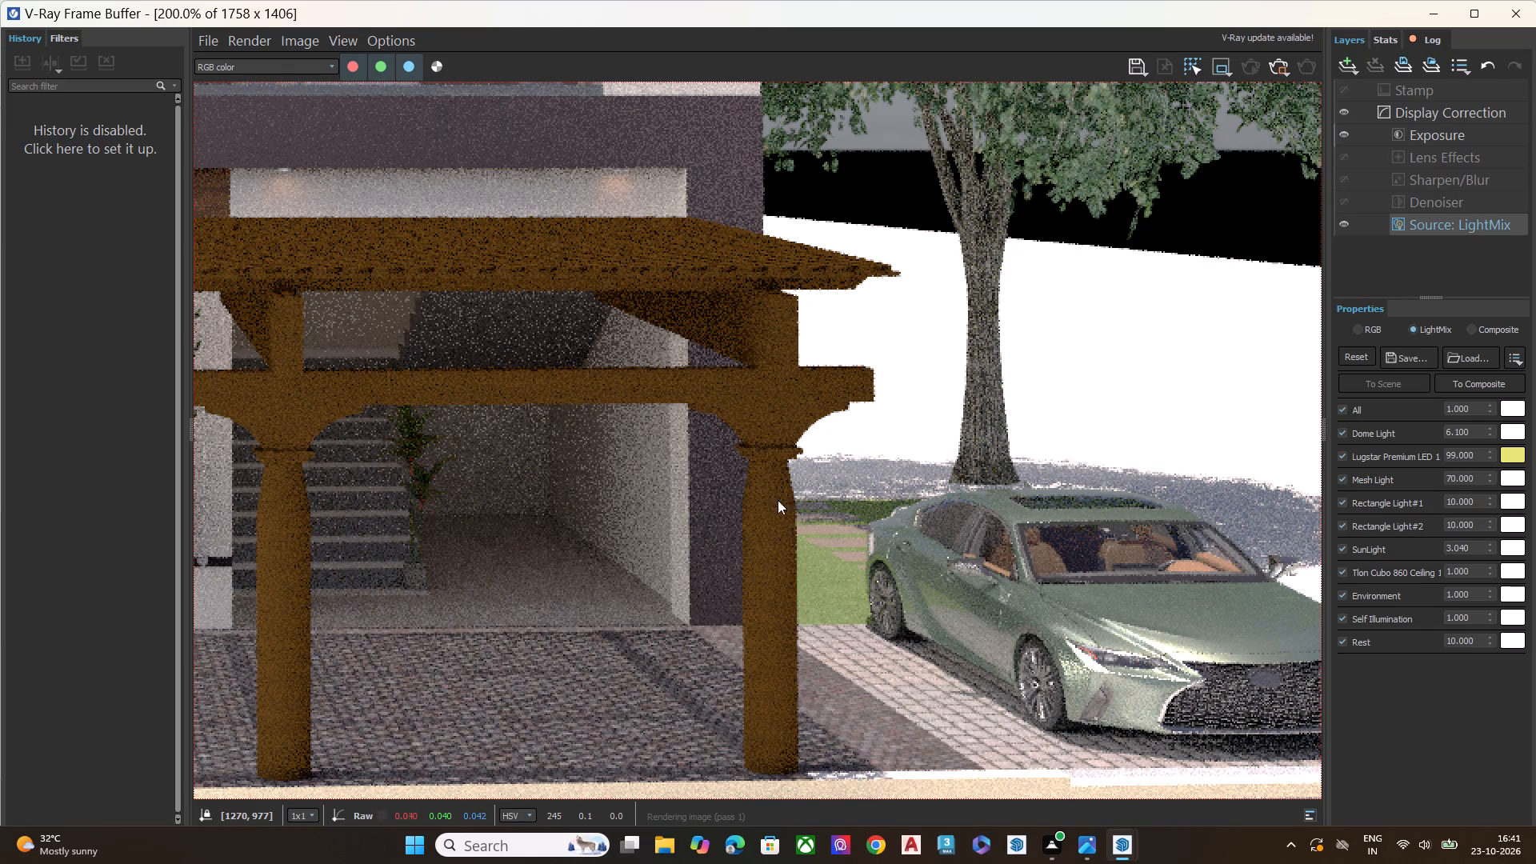
pyautogui.scroll(-2, 779, 514)
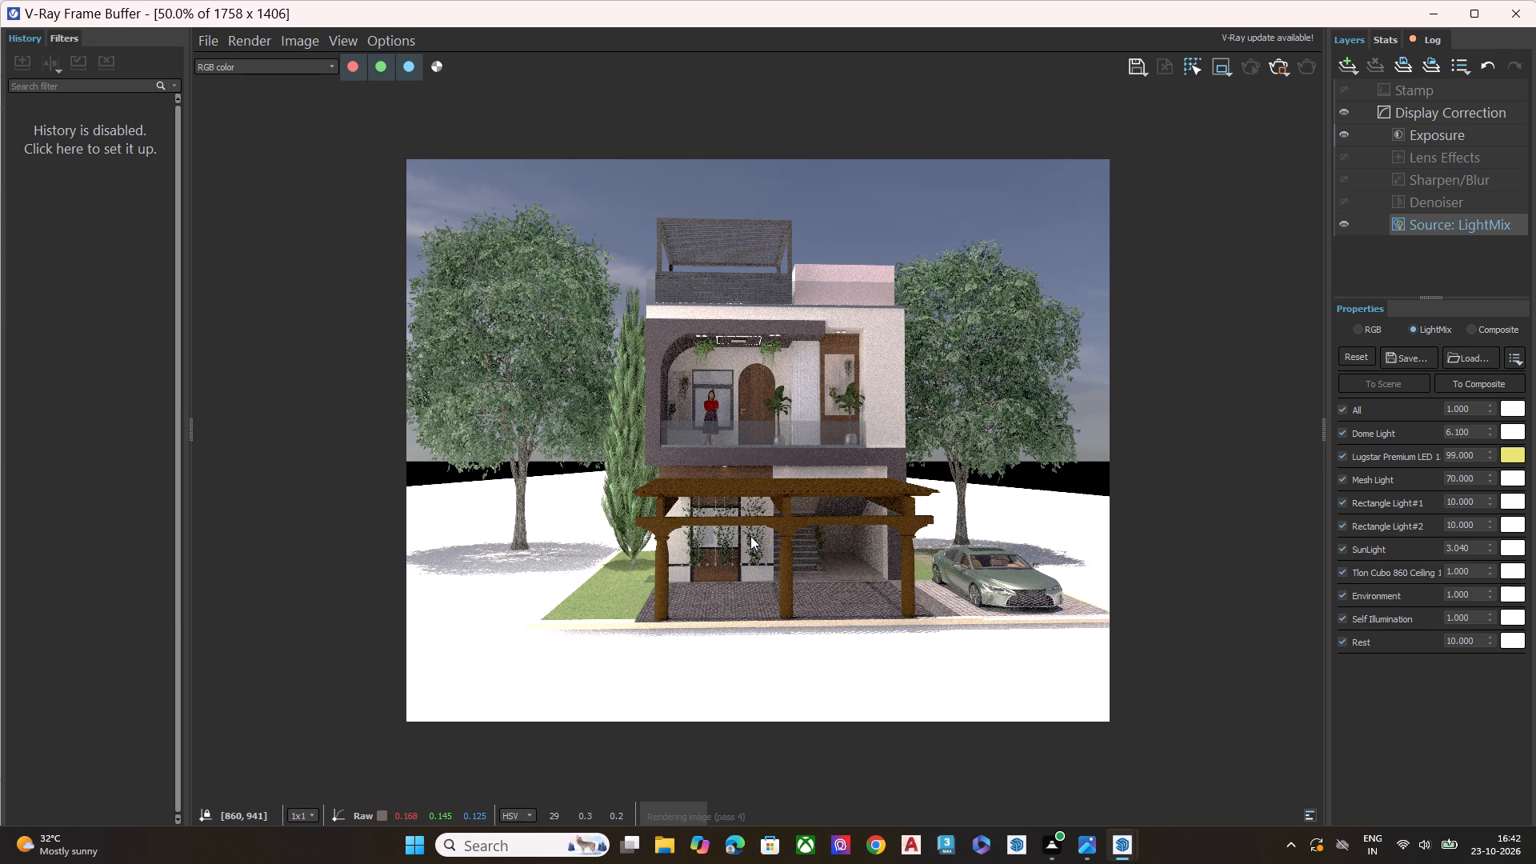
pyautogui.scroll(1, 807, 518)
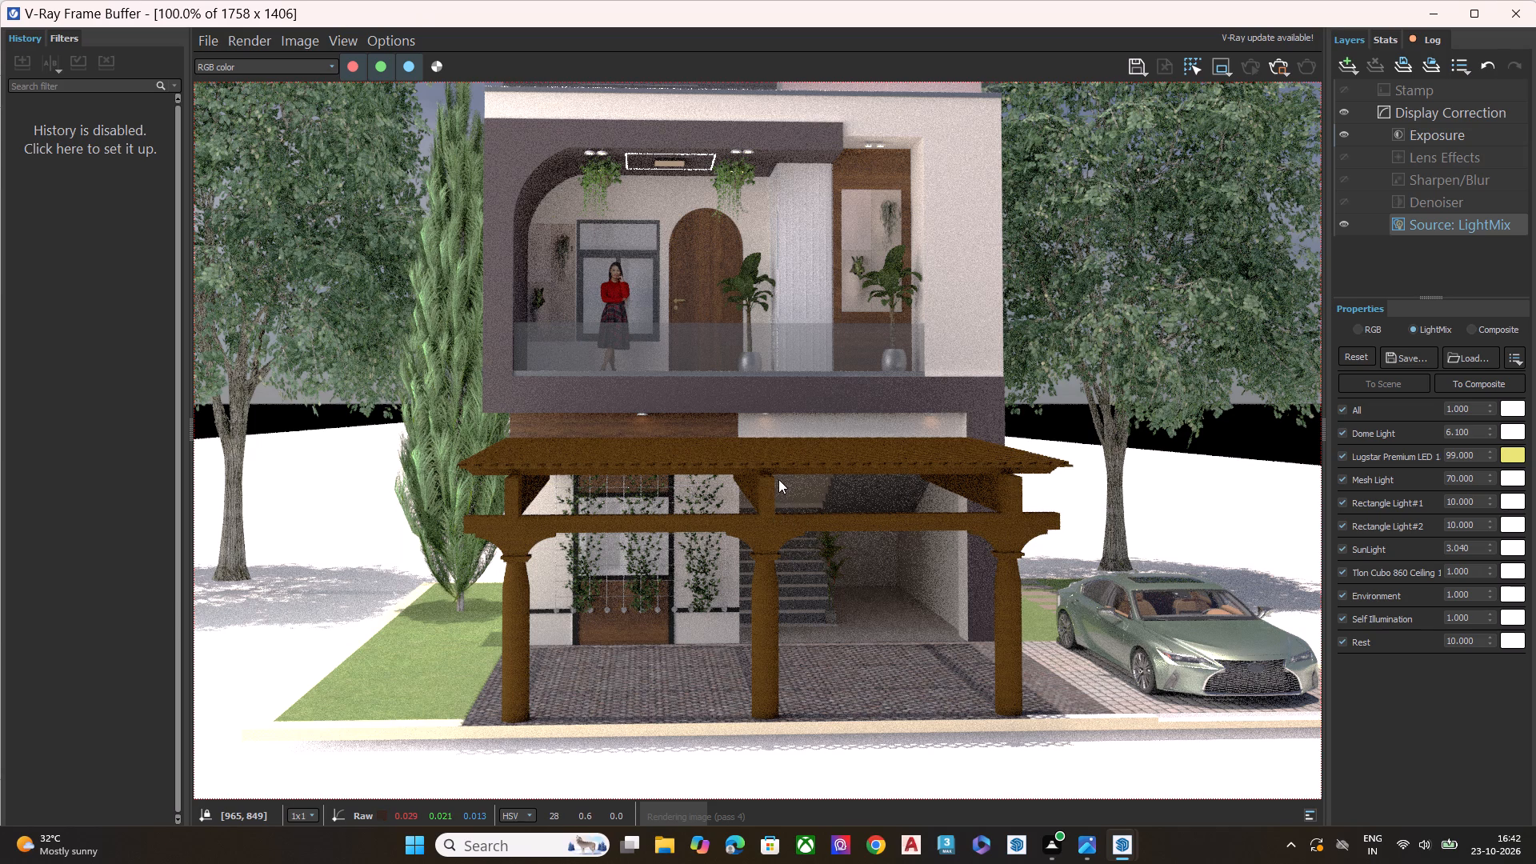
pyautogui.scroll(-1, 774, 490)
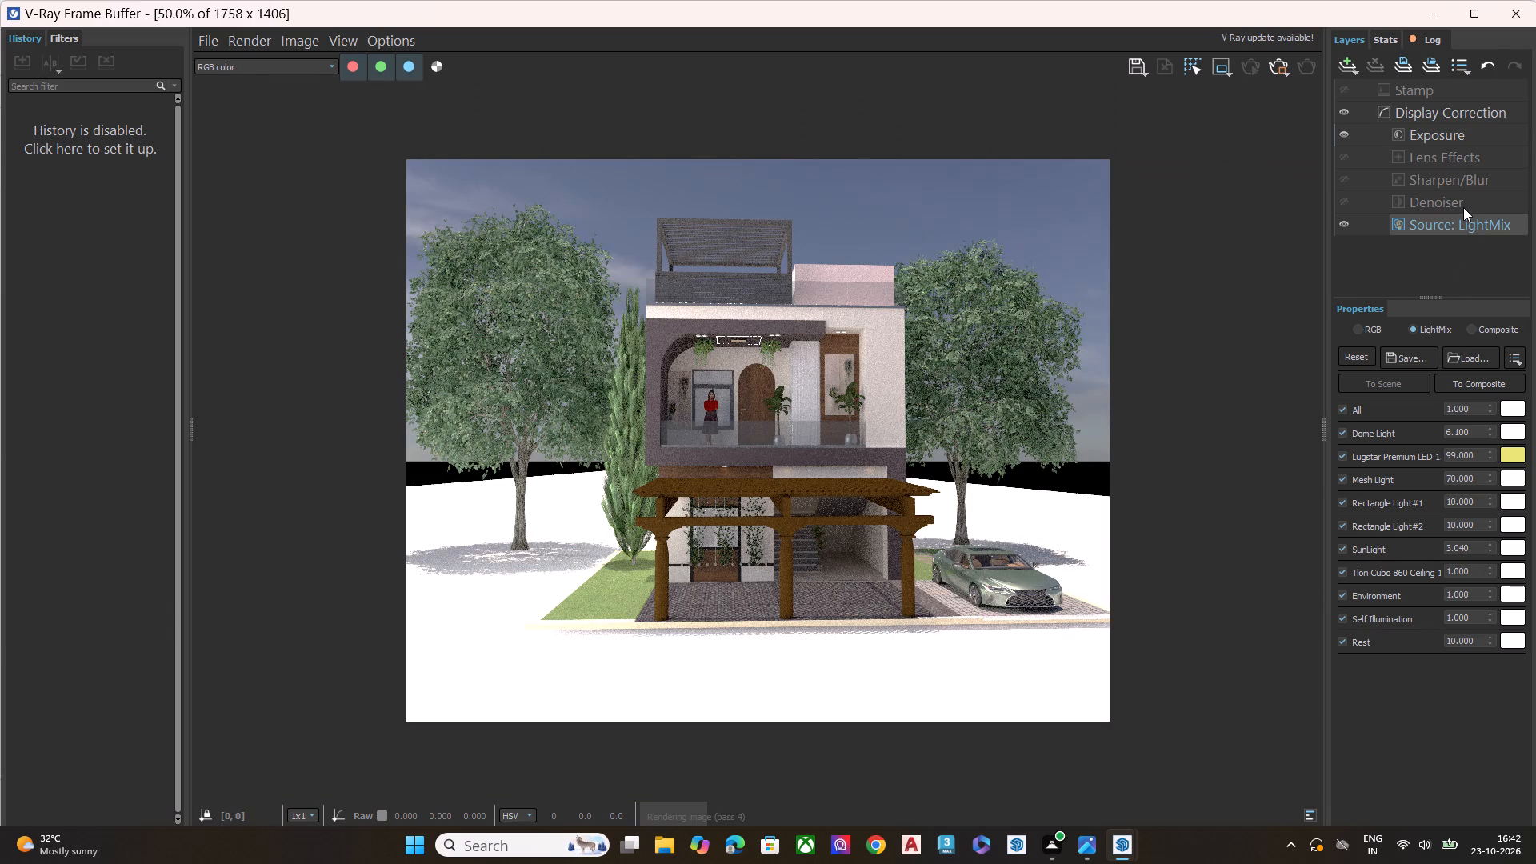
# Try lower opacities on the Denoiser layer and set its opacity to 1.000.
pyautogui.click(1463, 207)
pyautogui.click(1454, 356)
pyautogui.click(1432, 358)
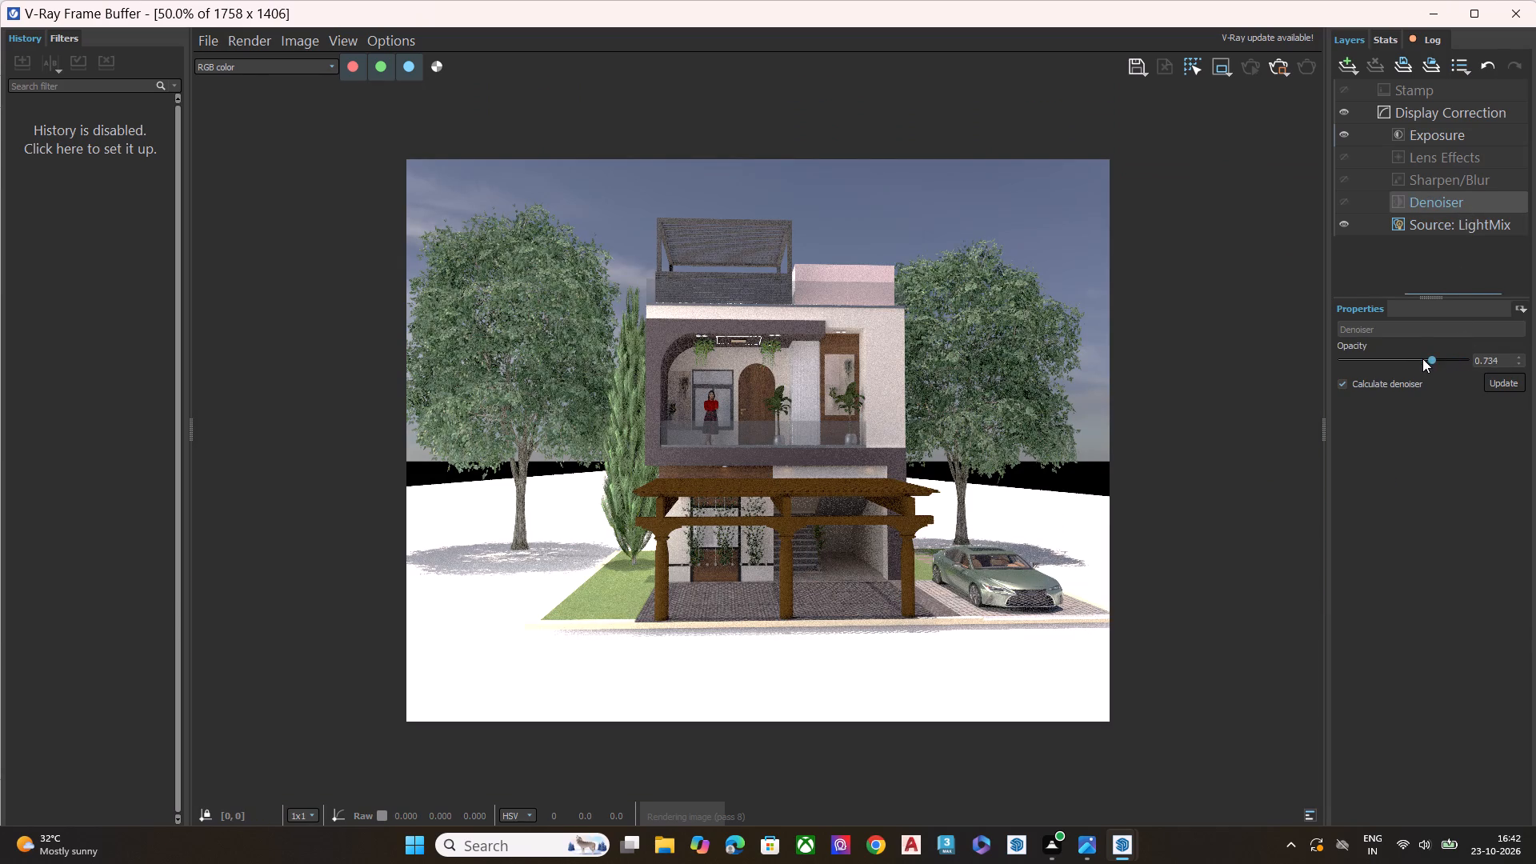
pyautogui.click(1410, 357)
pyautogui.scroll(1, 967, 414)
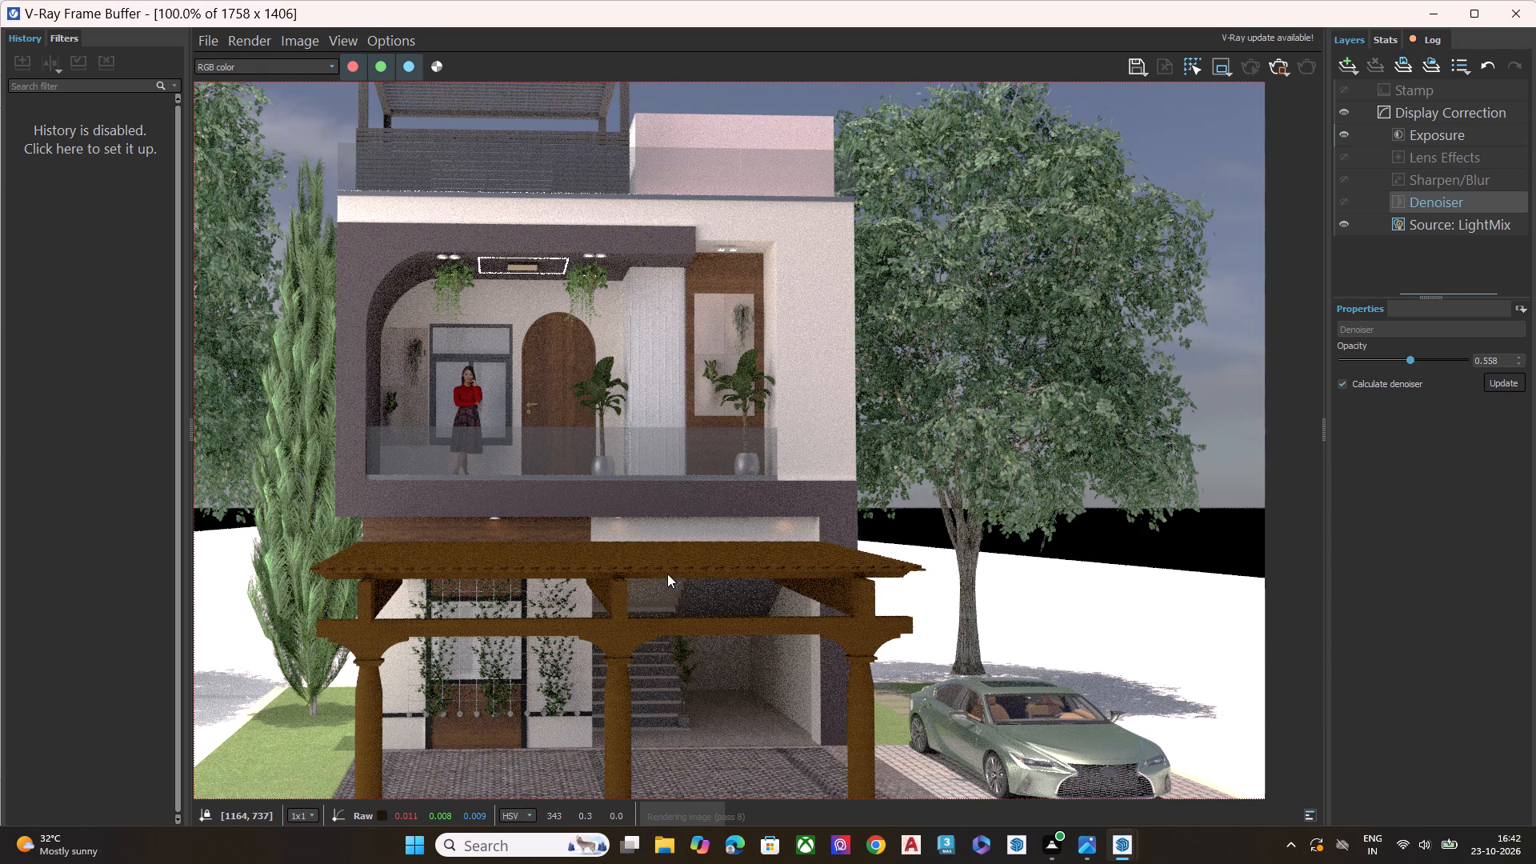
pyautogui.scroll(2, 347, 249)
pyautogui.scroll(-2, 618, 272)
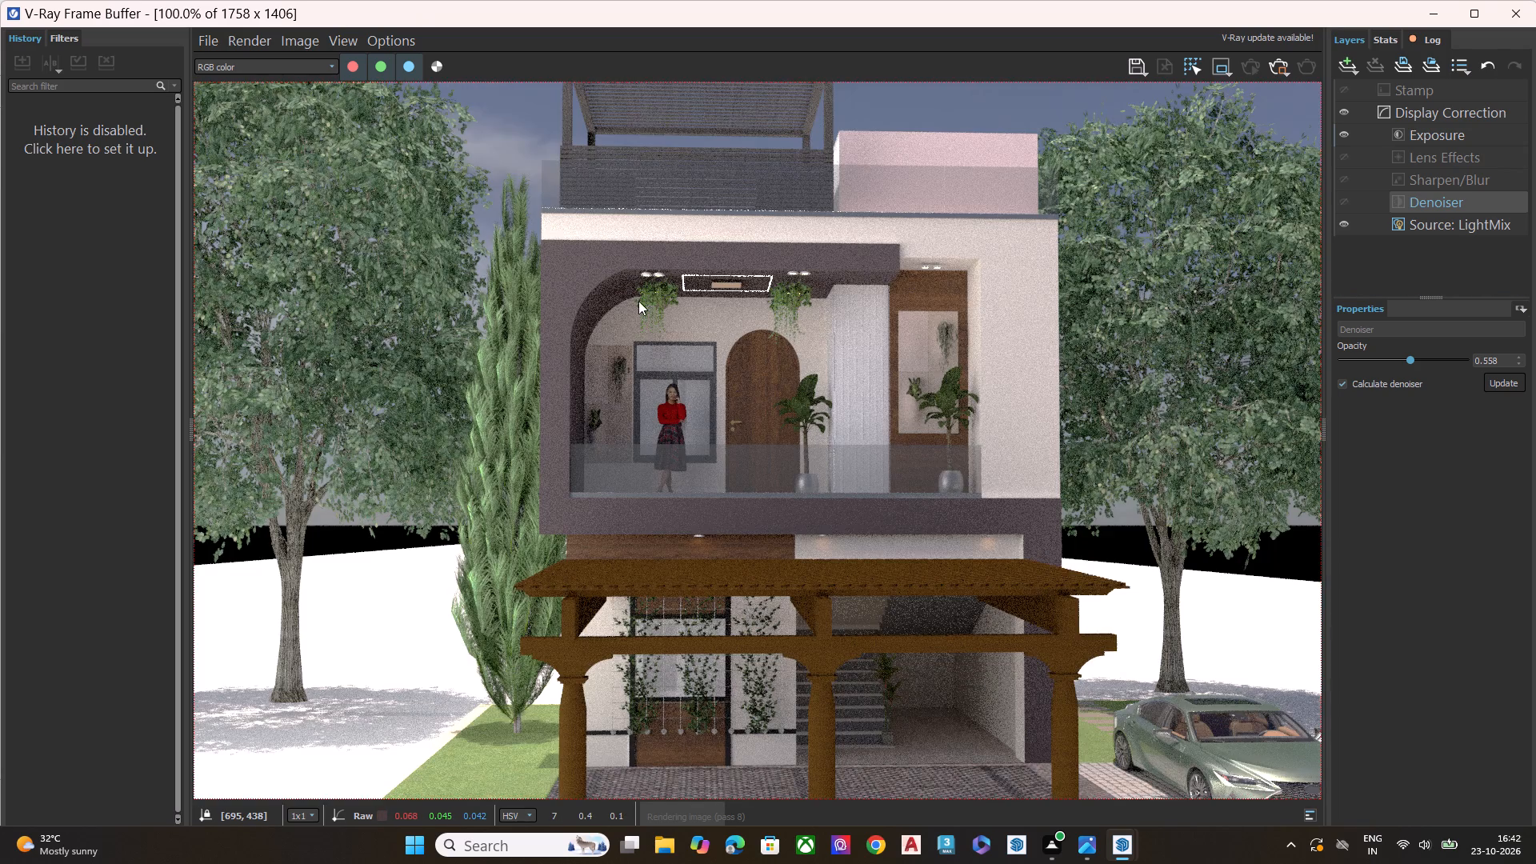
pyautogui.scroll(-1, 667, 326)
pyautogui.moveTo(1411, 358); pyautogui.dragTo(1486, 366)
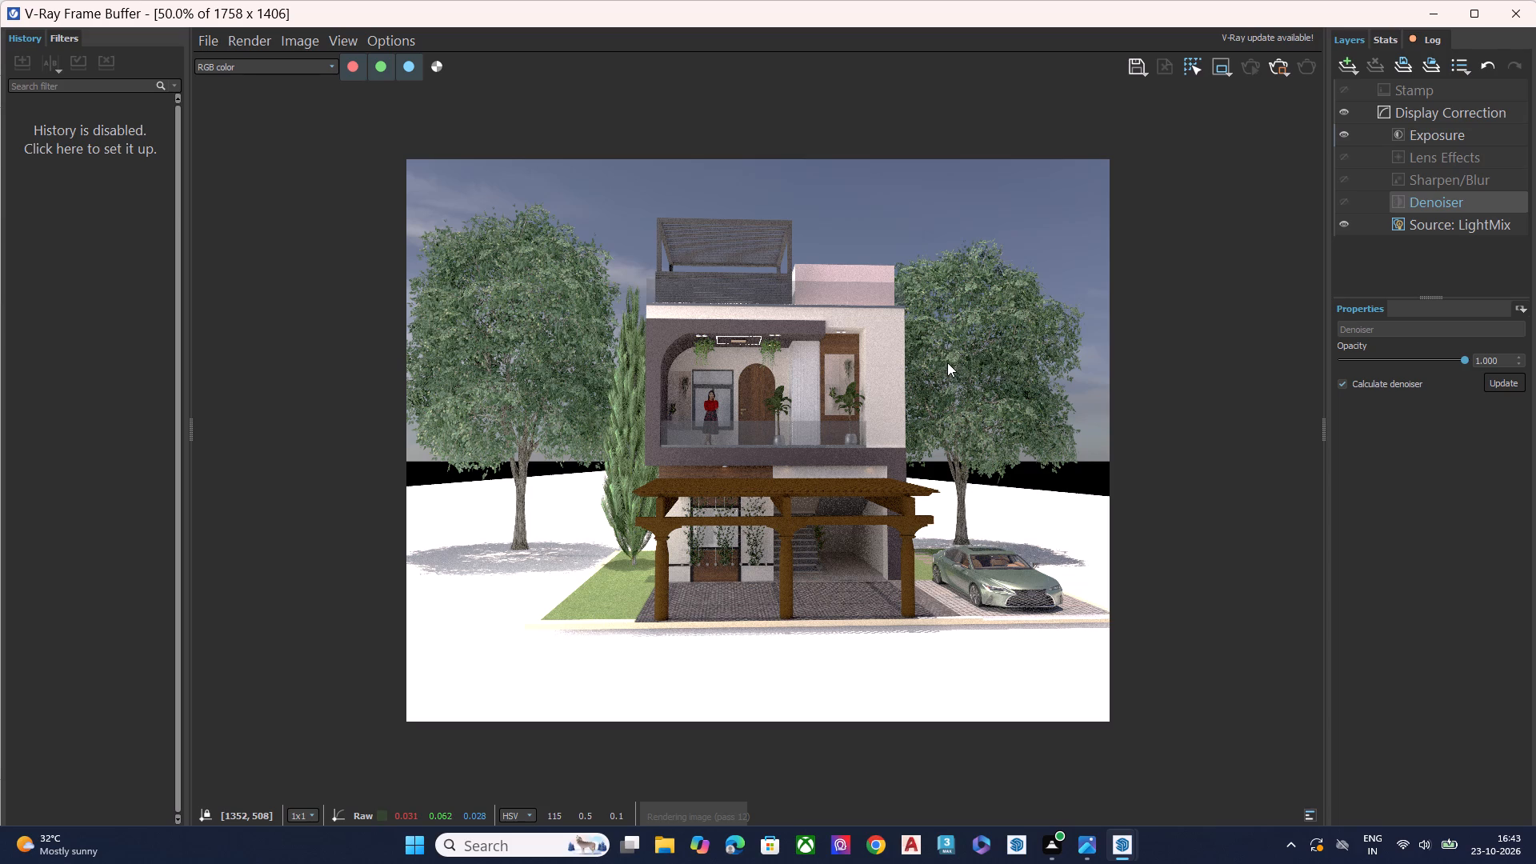
# Set the Rest light intensity in the LightMix to 30.000.
pyautogui.scroll(1, 818, 542)
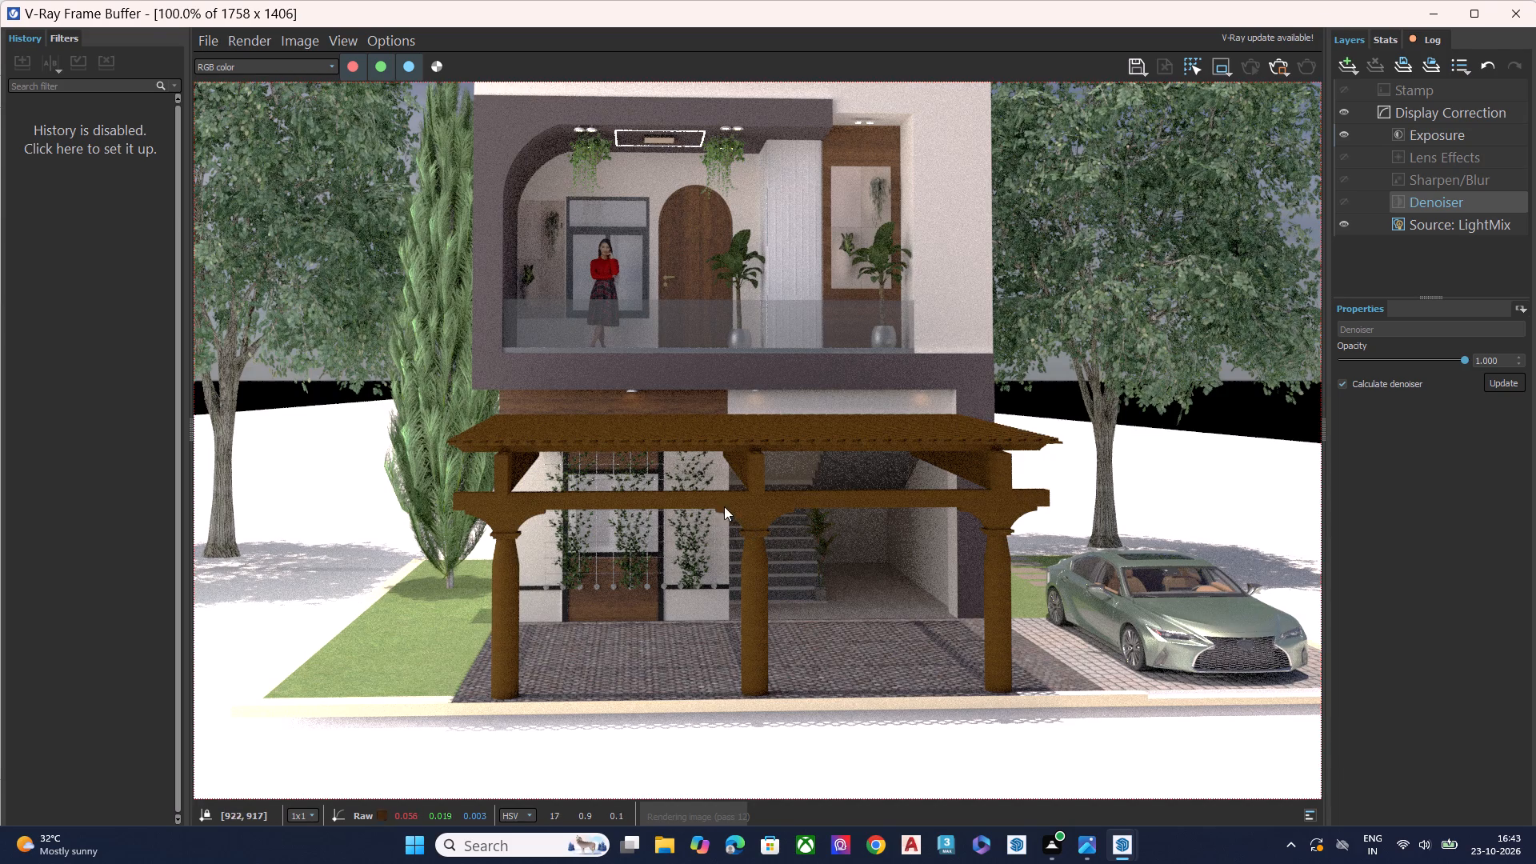
pyautogui.scroll(-1, 702, 500)
pyautogui.click(1456, 225)
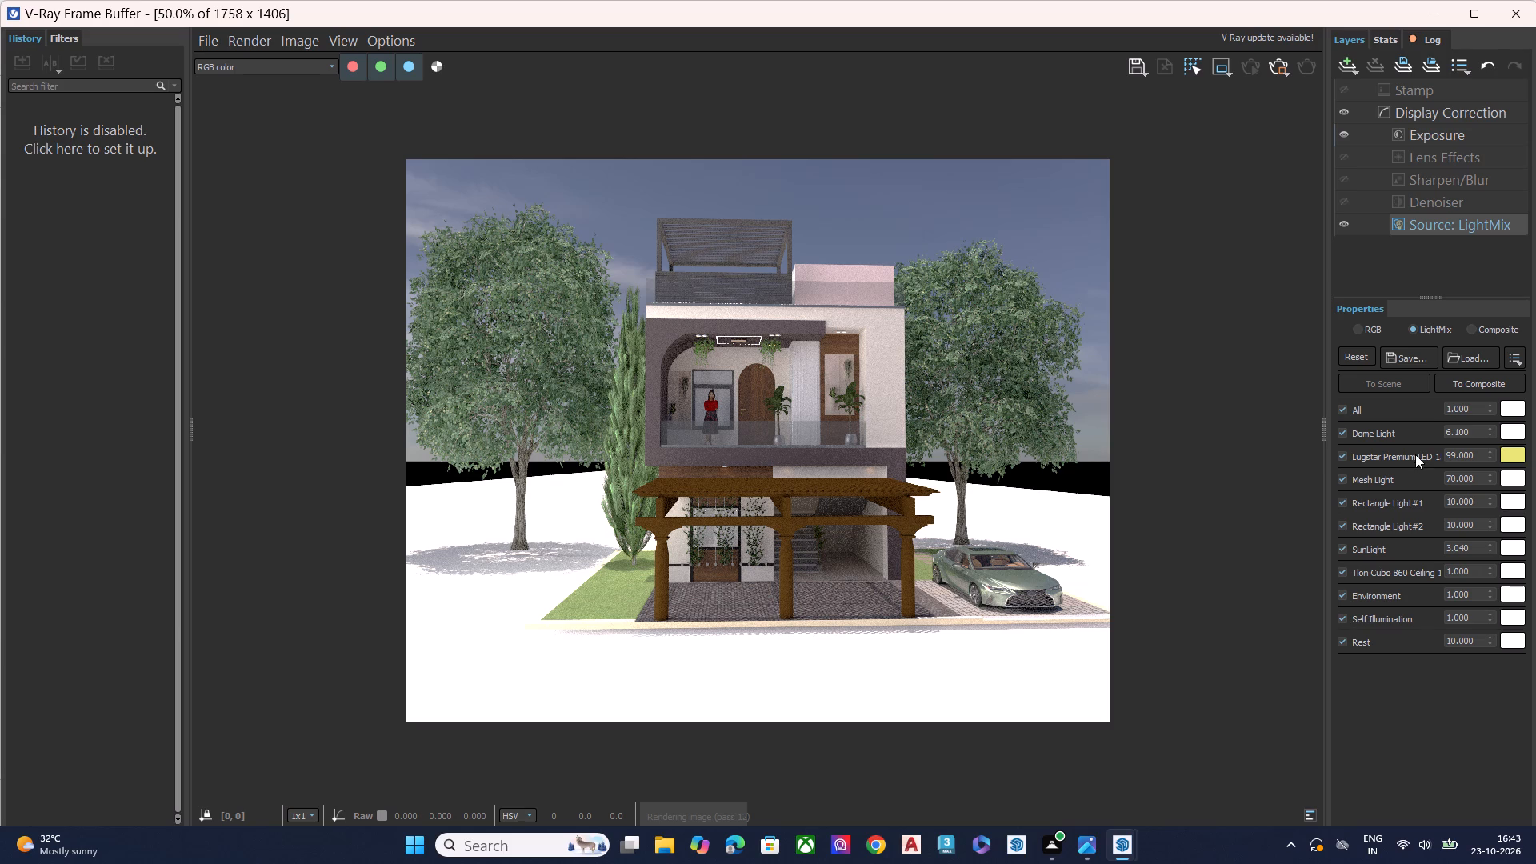
pyautogui.click(1493, 643)
pyautogui.moveTo(1489, 634); pyautogui.dragTo(1487, 633)
pyautogui.moveTo(1487, 633); pyautogui.dragTo(1479, 408)
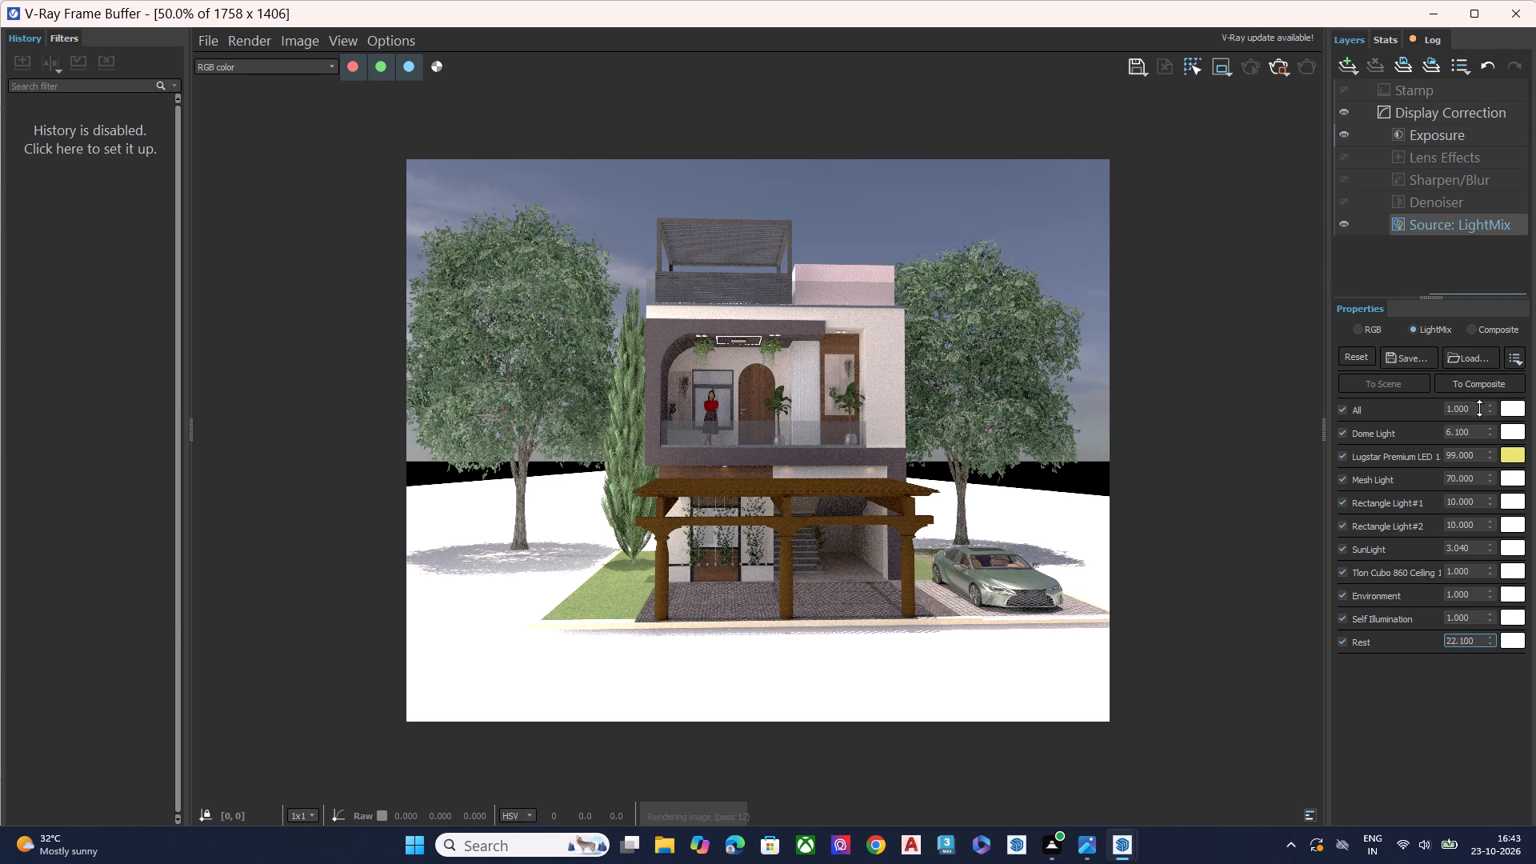
pyautogui.moveTo(1479, 408); pyautogui.dragTo(1458, 289)
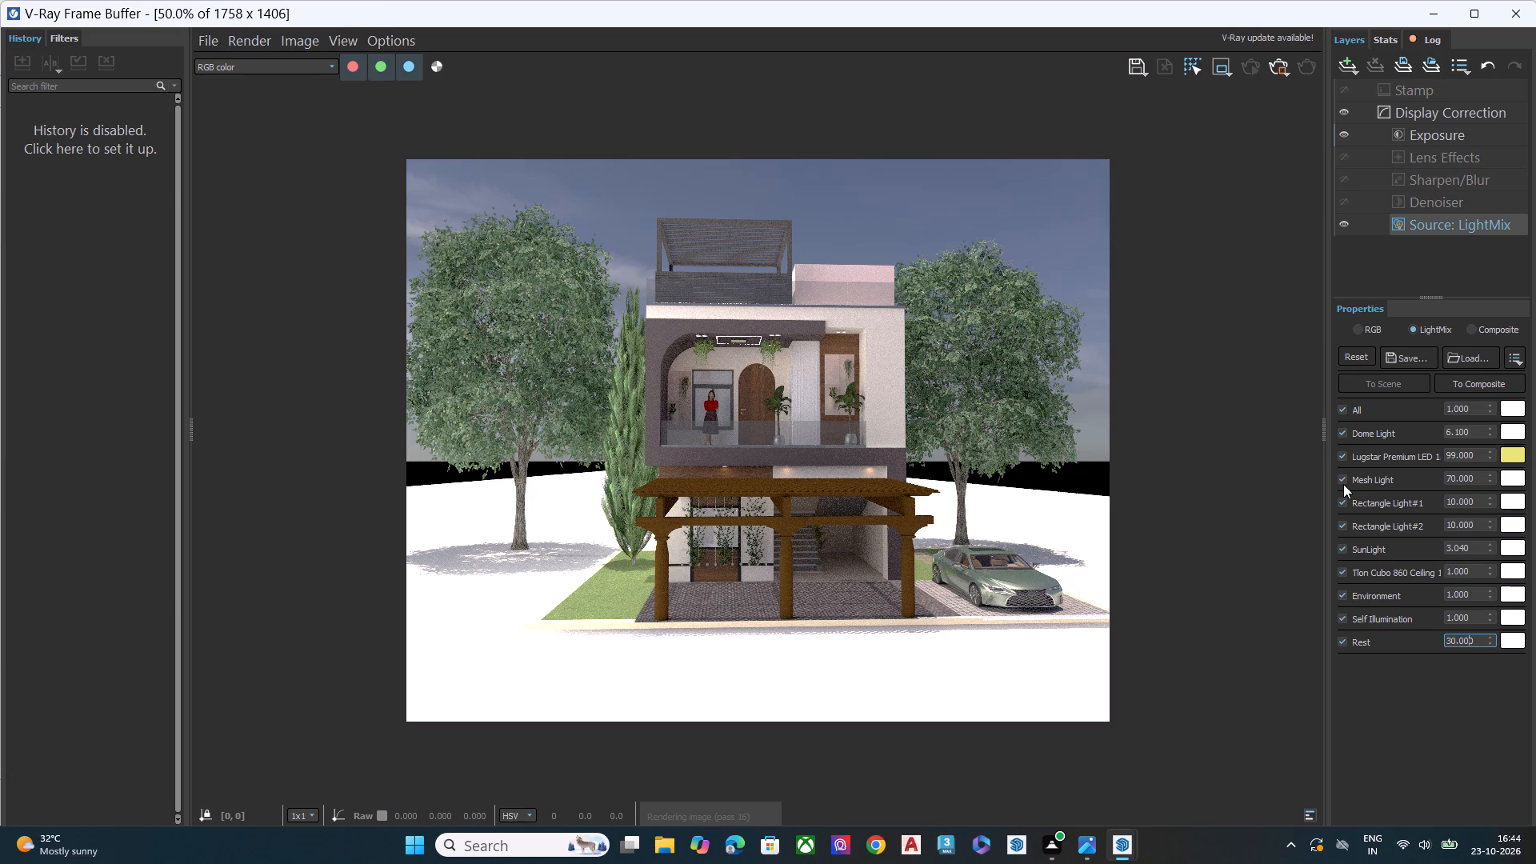
# Change the Lugstar Premium LED light's LightMix colour to a darker, more saturated olive yellow.
pyautogui.scroll(2, 1015, 565)
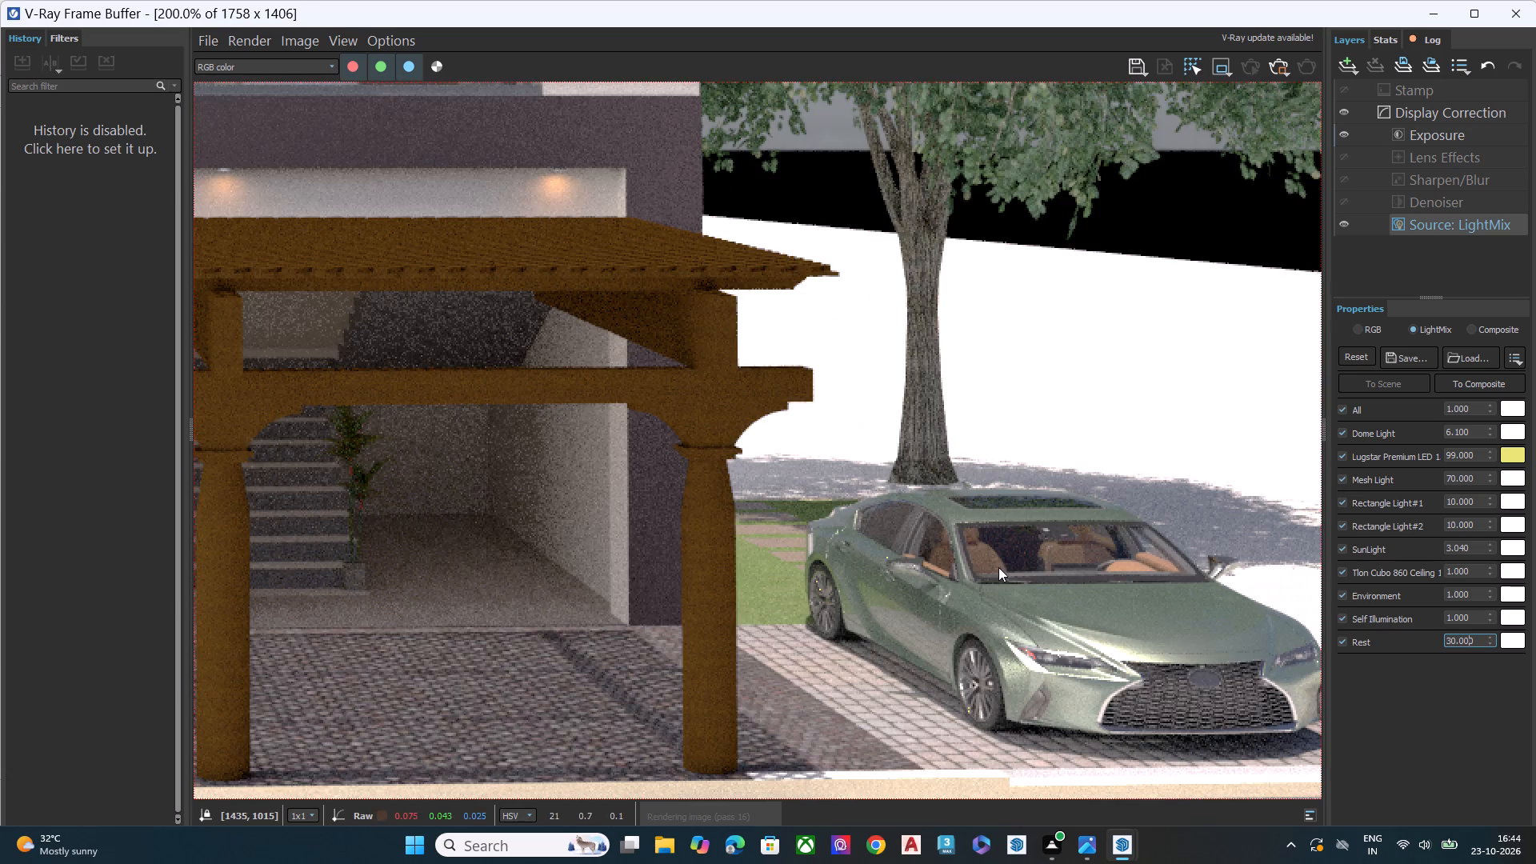
pyautogui.scroll(-1, 980, 570)
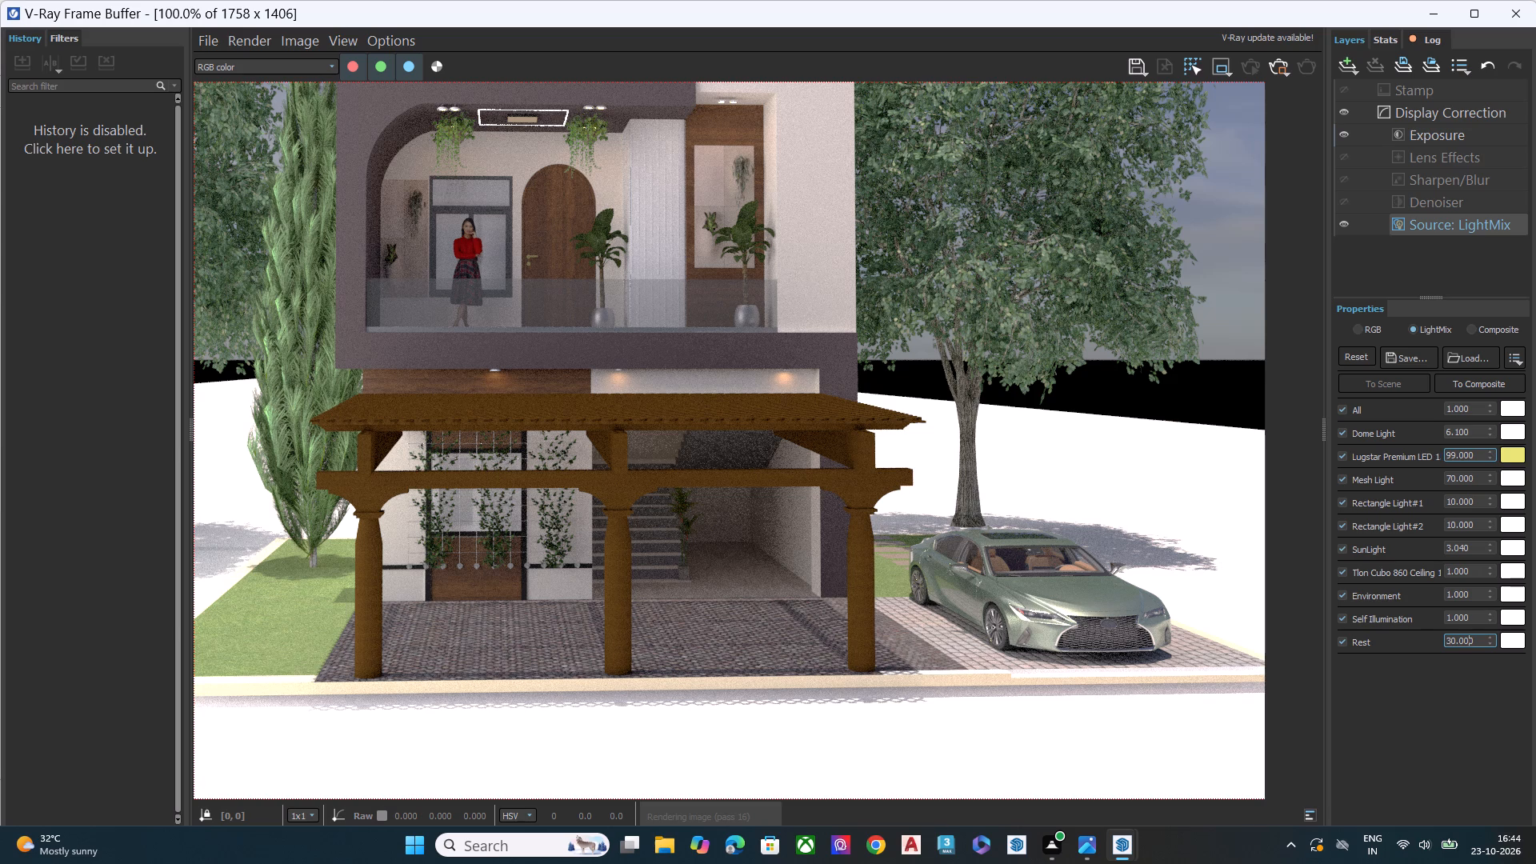
pyautogui.click(1510, 455)
pyautogui.moveTo(1182, 478); pyautogui.dragTo(1193, 519)
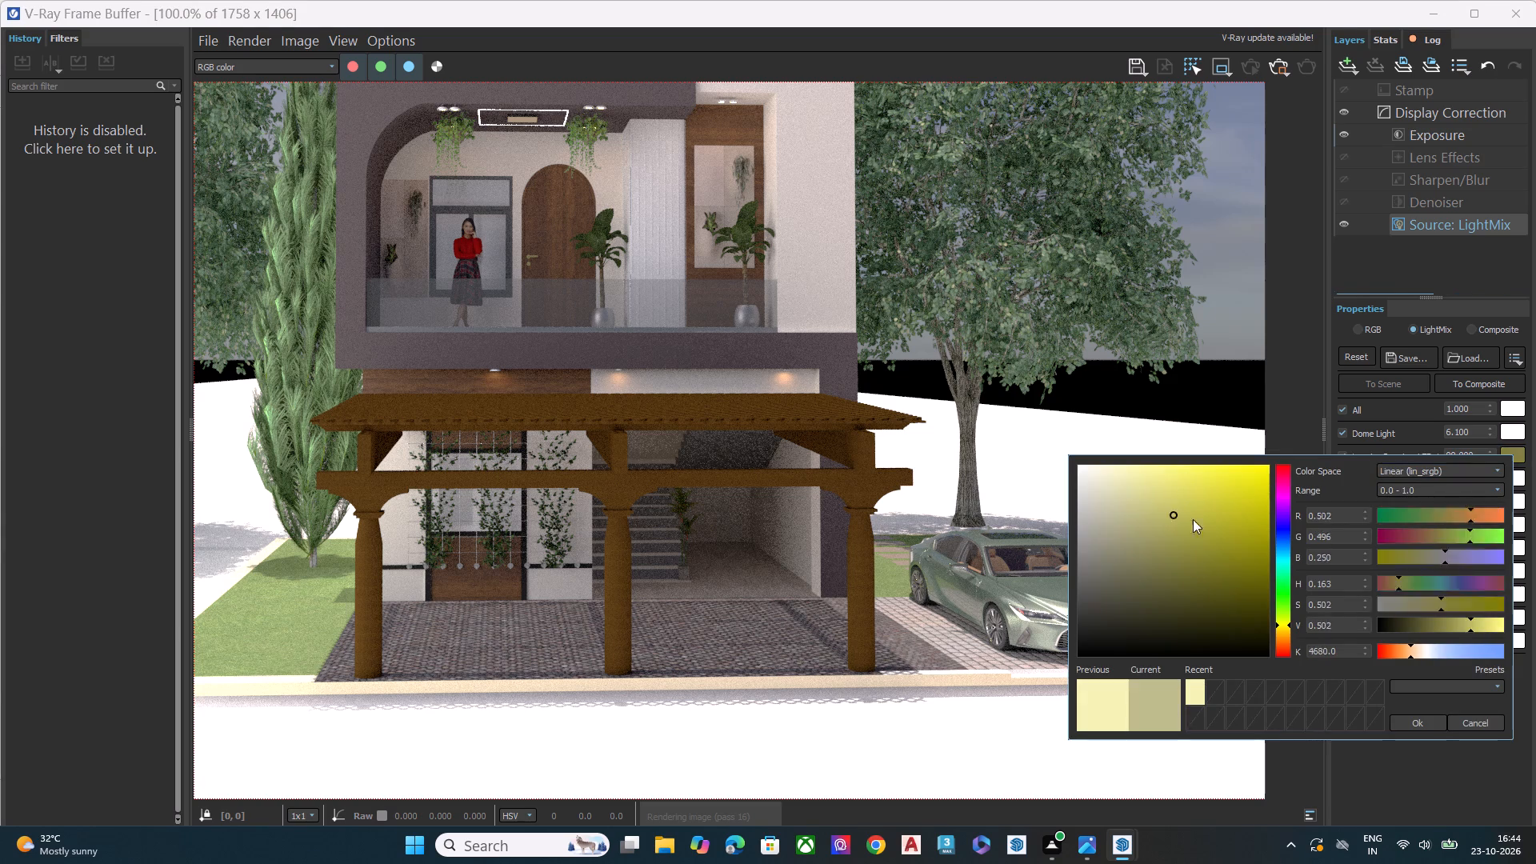
pyautogui.moveTo(1193, 519); pyautogui.dragTo(1230, 520)
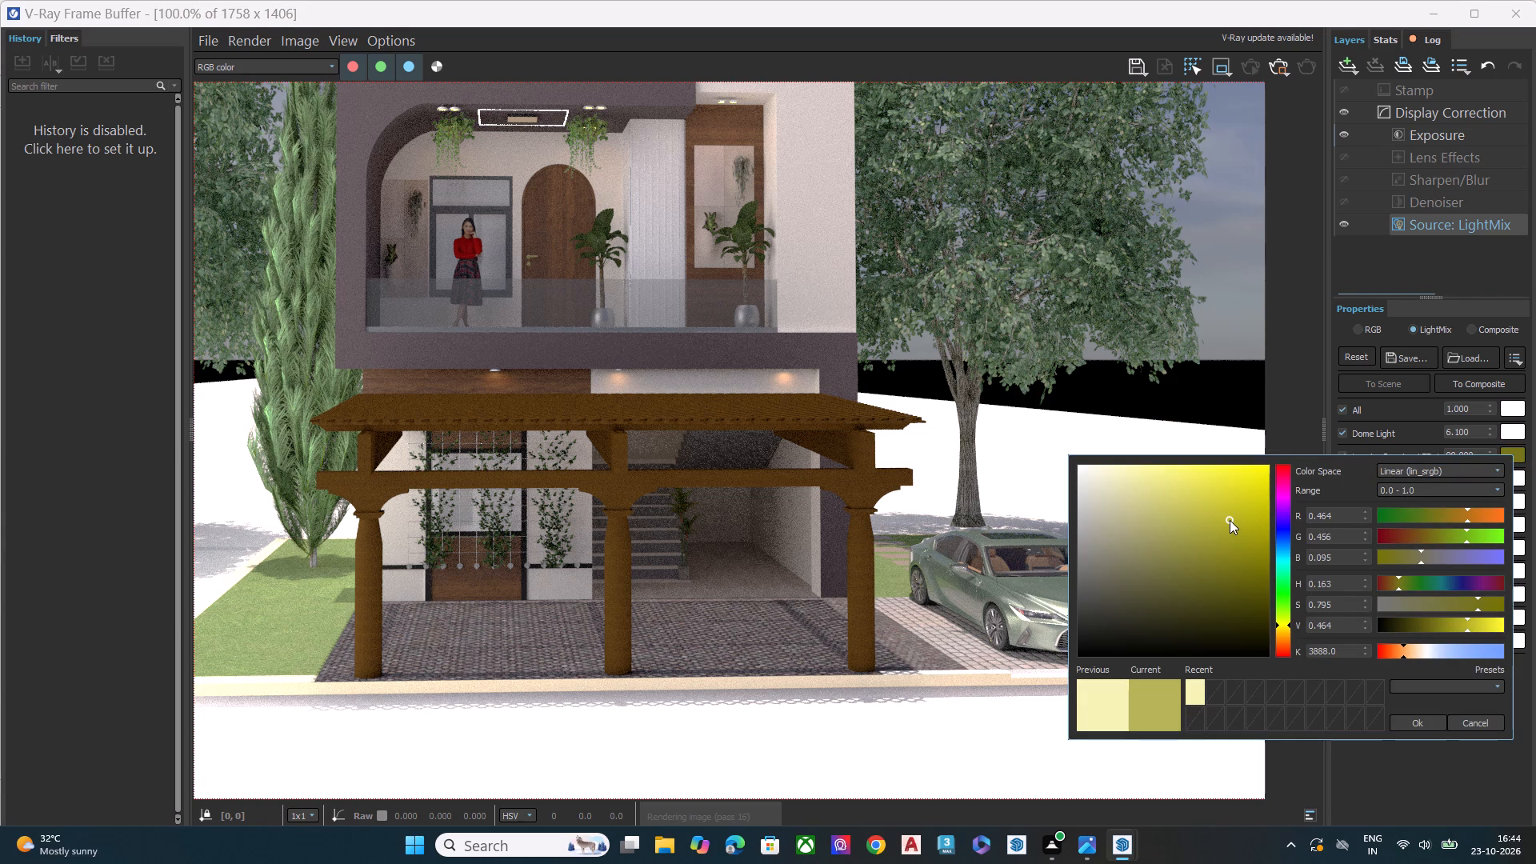
pyautogui.moveTo(1230, 520); pyautogui.dragTo(1226, 499)
pyautogui.click(1423, 721)
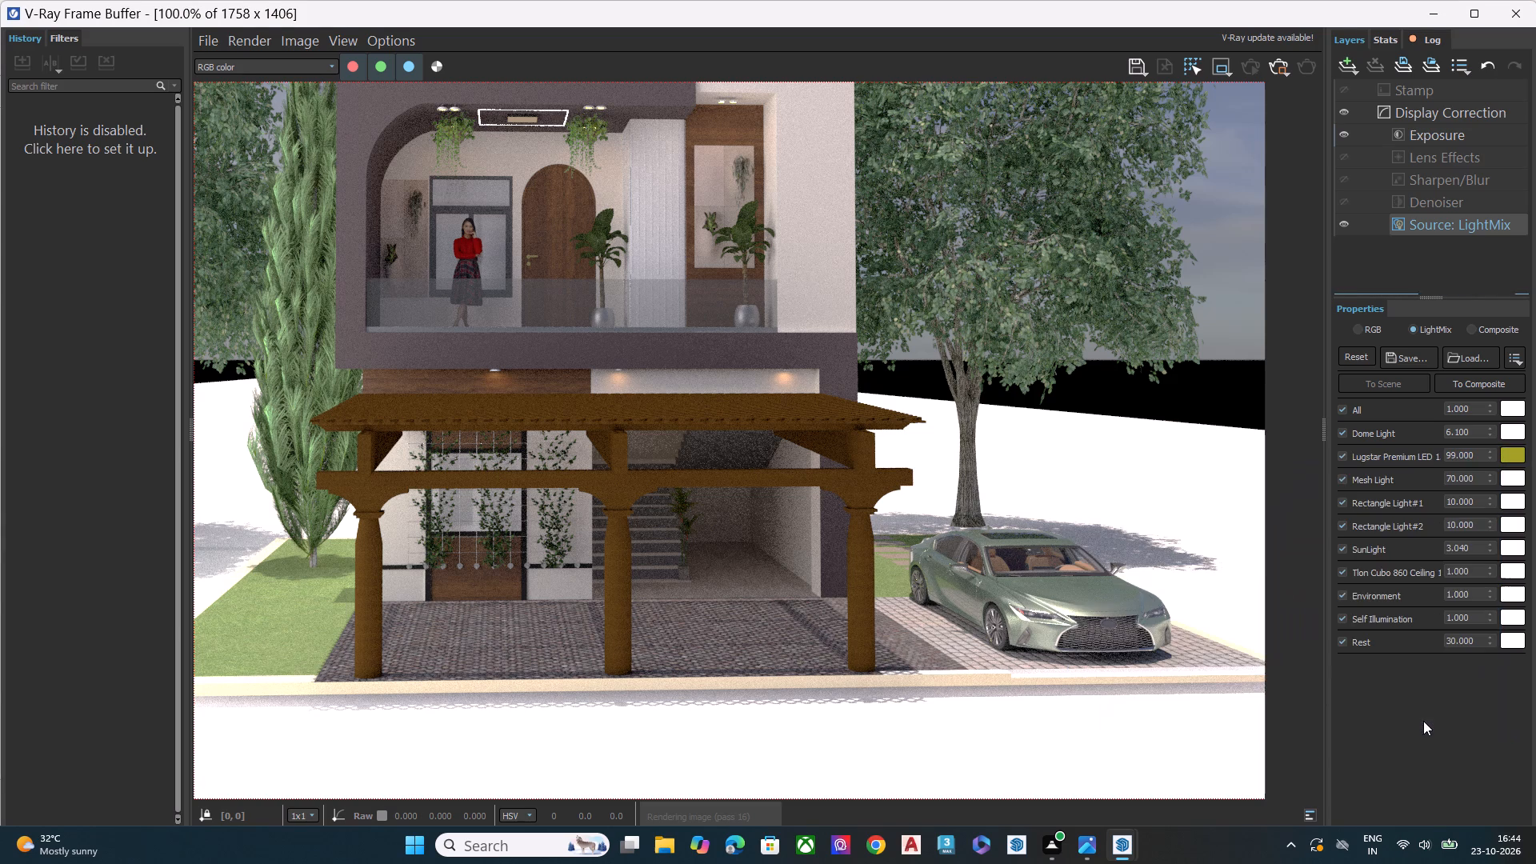
# Switch the Dome Light off and back on in the LightMix to compare its effect on the sky and house.
pyautogui.click(1346, 427)
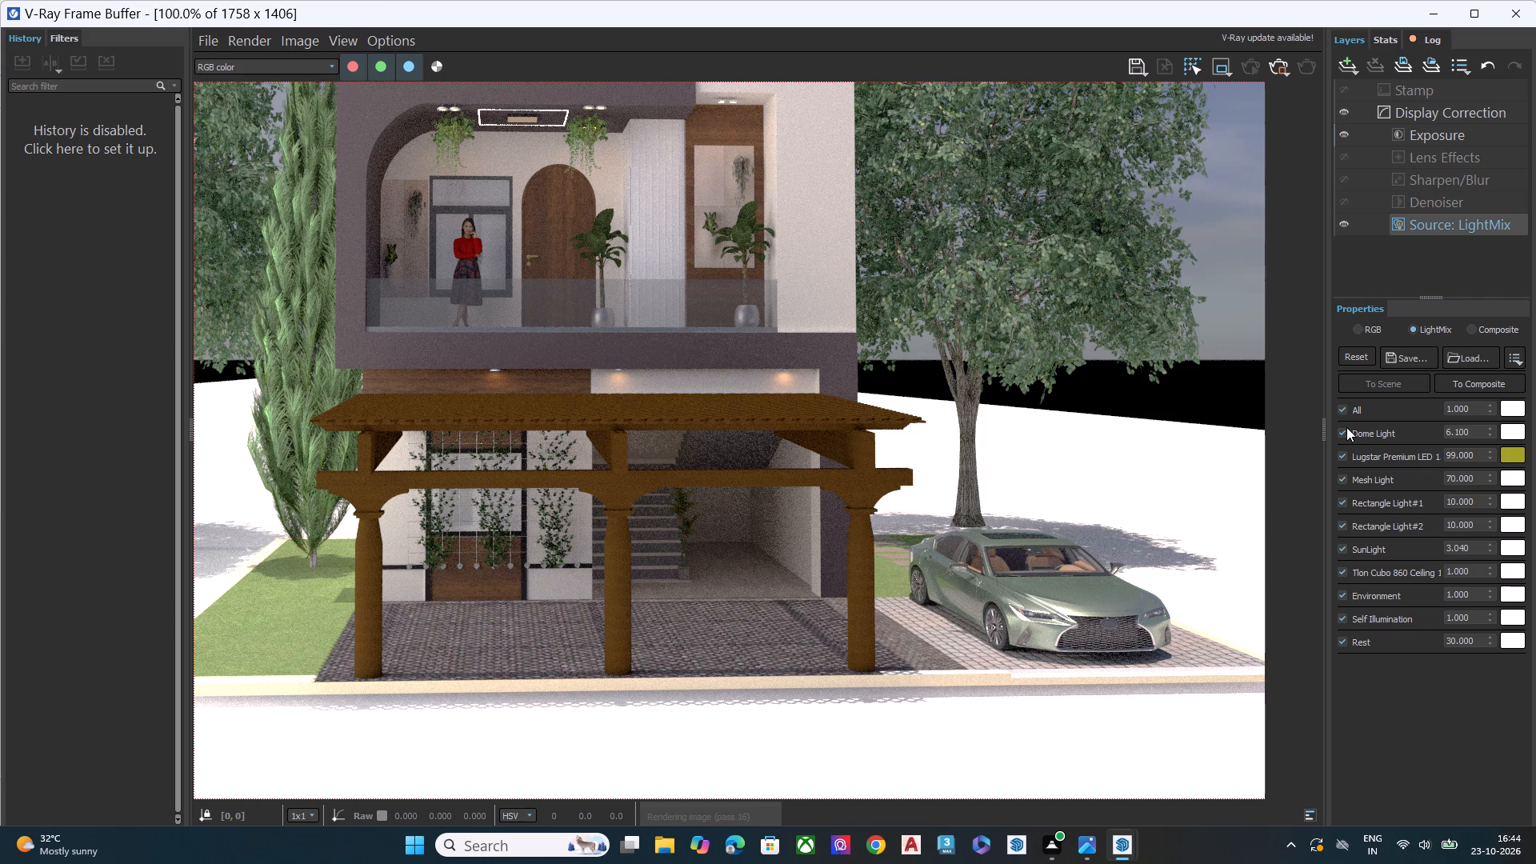
pyautogui.click(1341, 434)
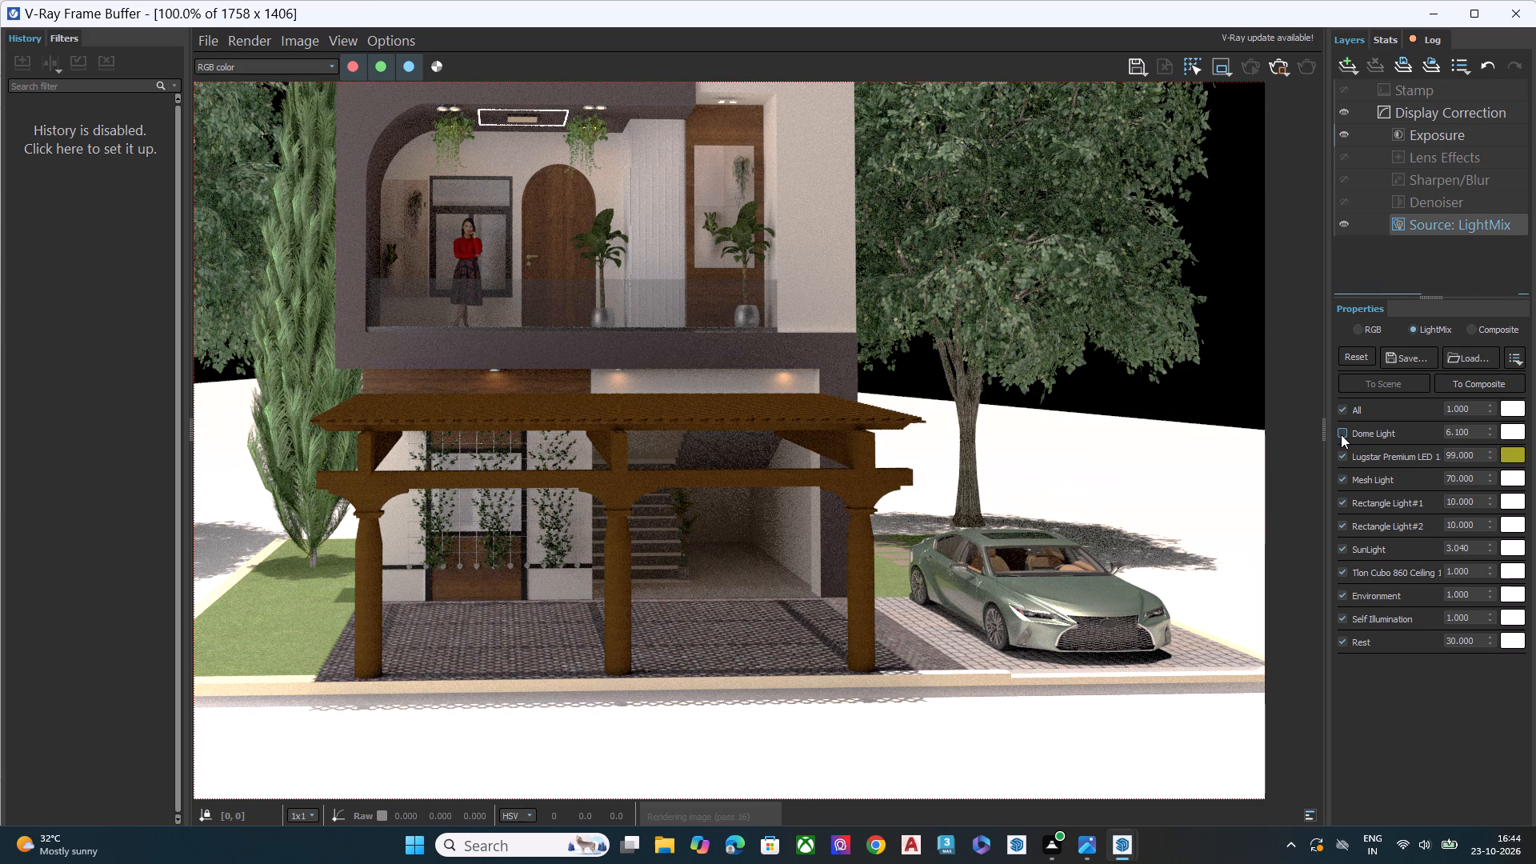
pyautogui.scroll(-1, 761, 634)
pyautogui.scroll(1, 812, 478)
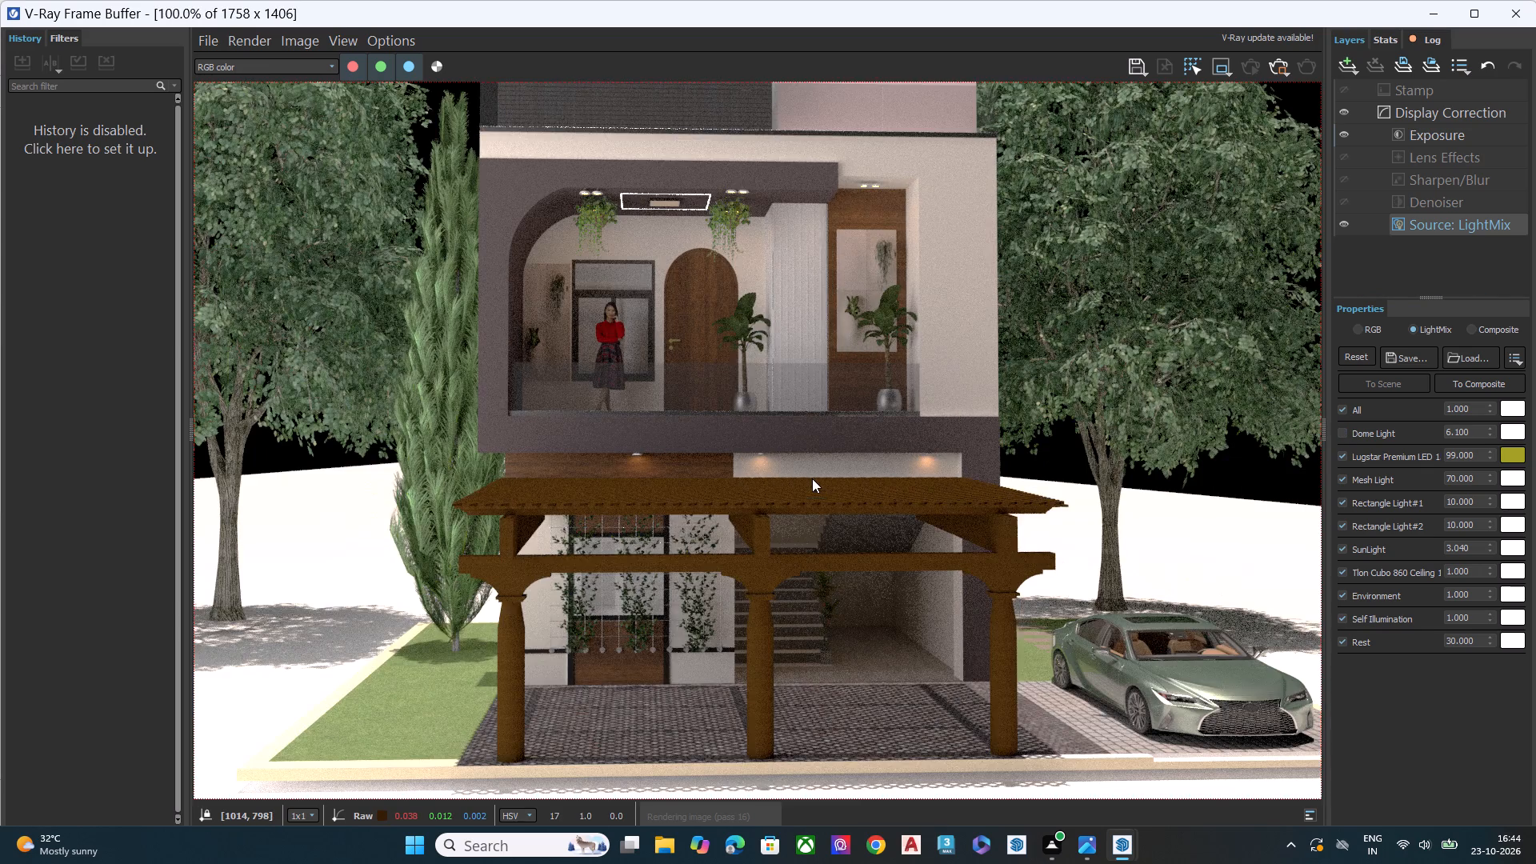
pyautogui.scroll(-1, 812, 478)
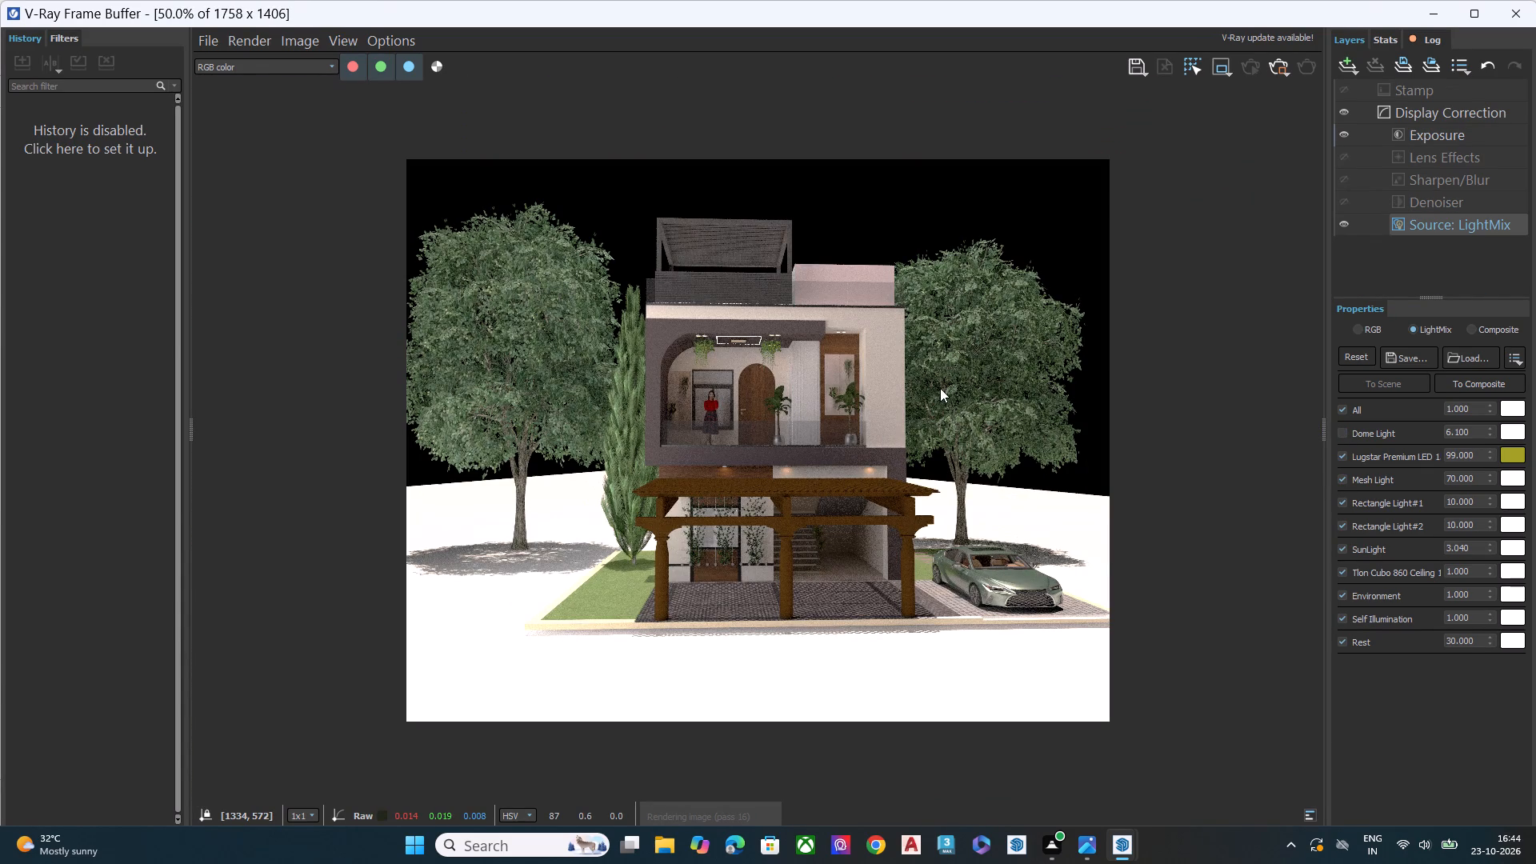
pyautogui.scroll(1, 730, 399)
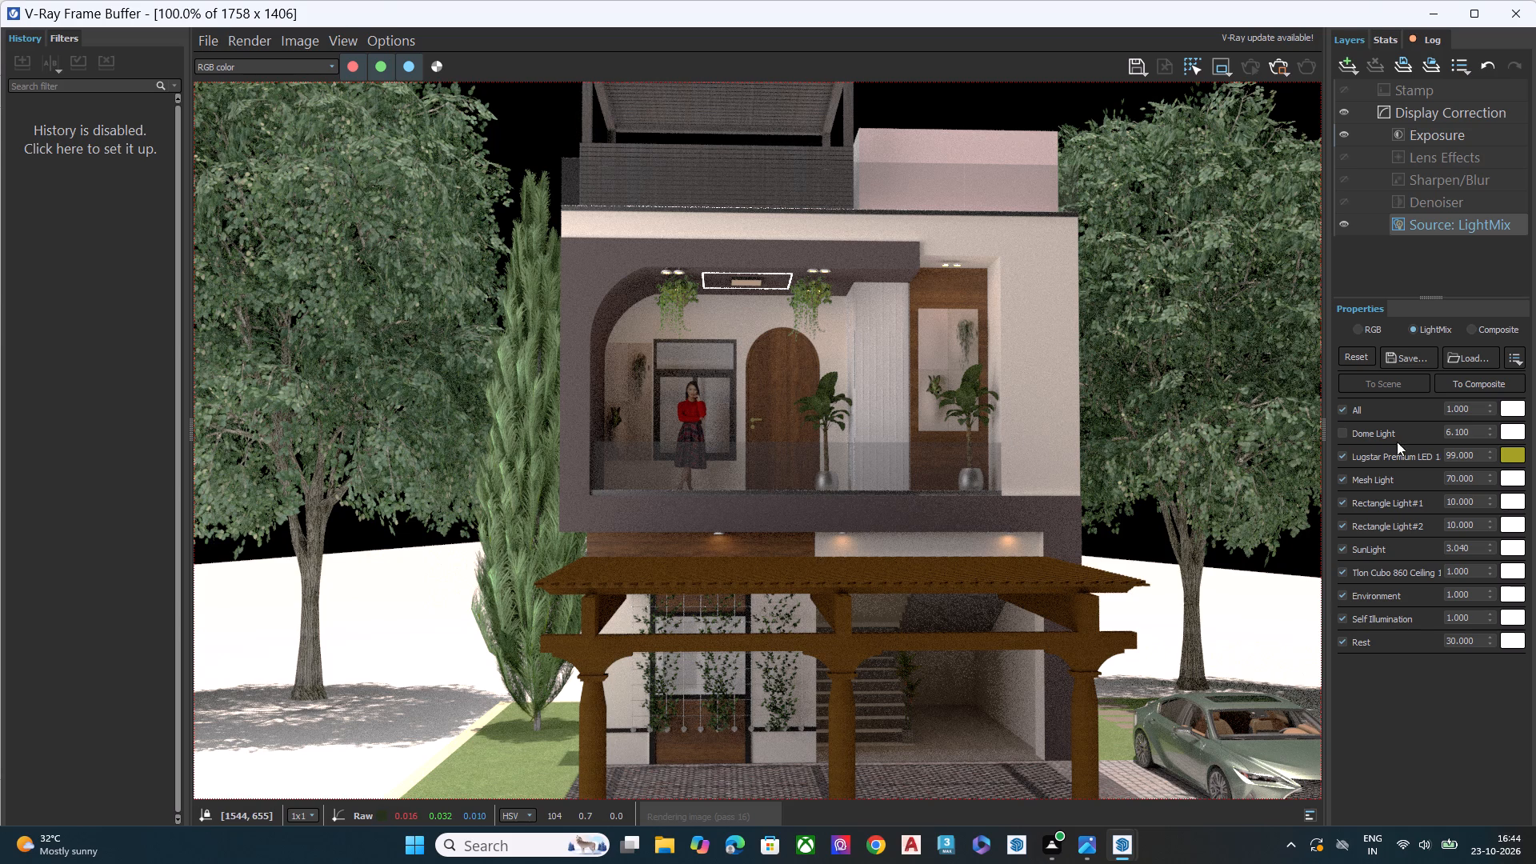
pyautogui.click(1339, 436)
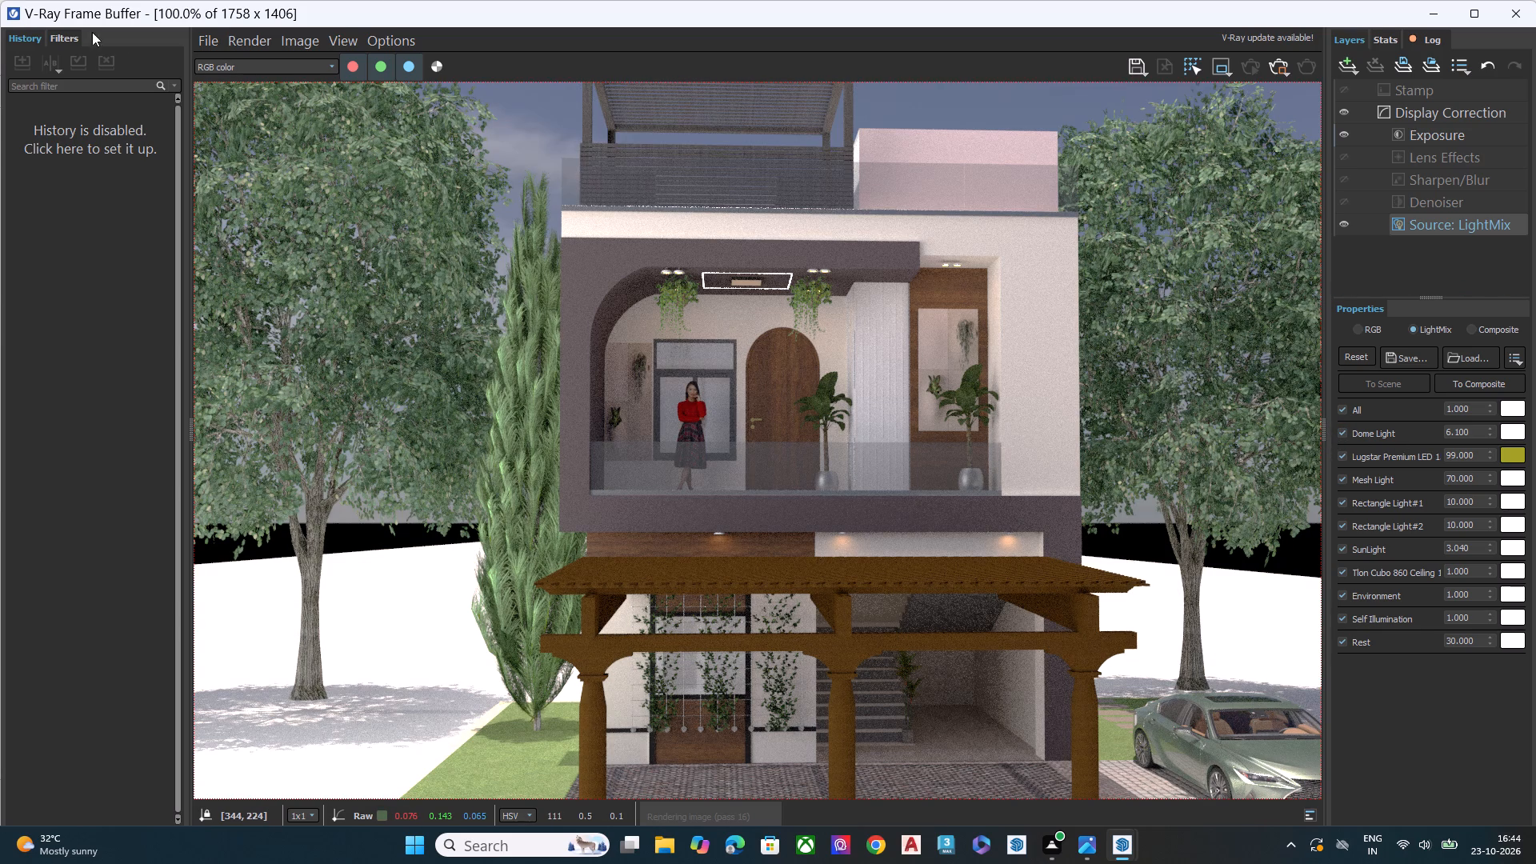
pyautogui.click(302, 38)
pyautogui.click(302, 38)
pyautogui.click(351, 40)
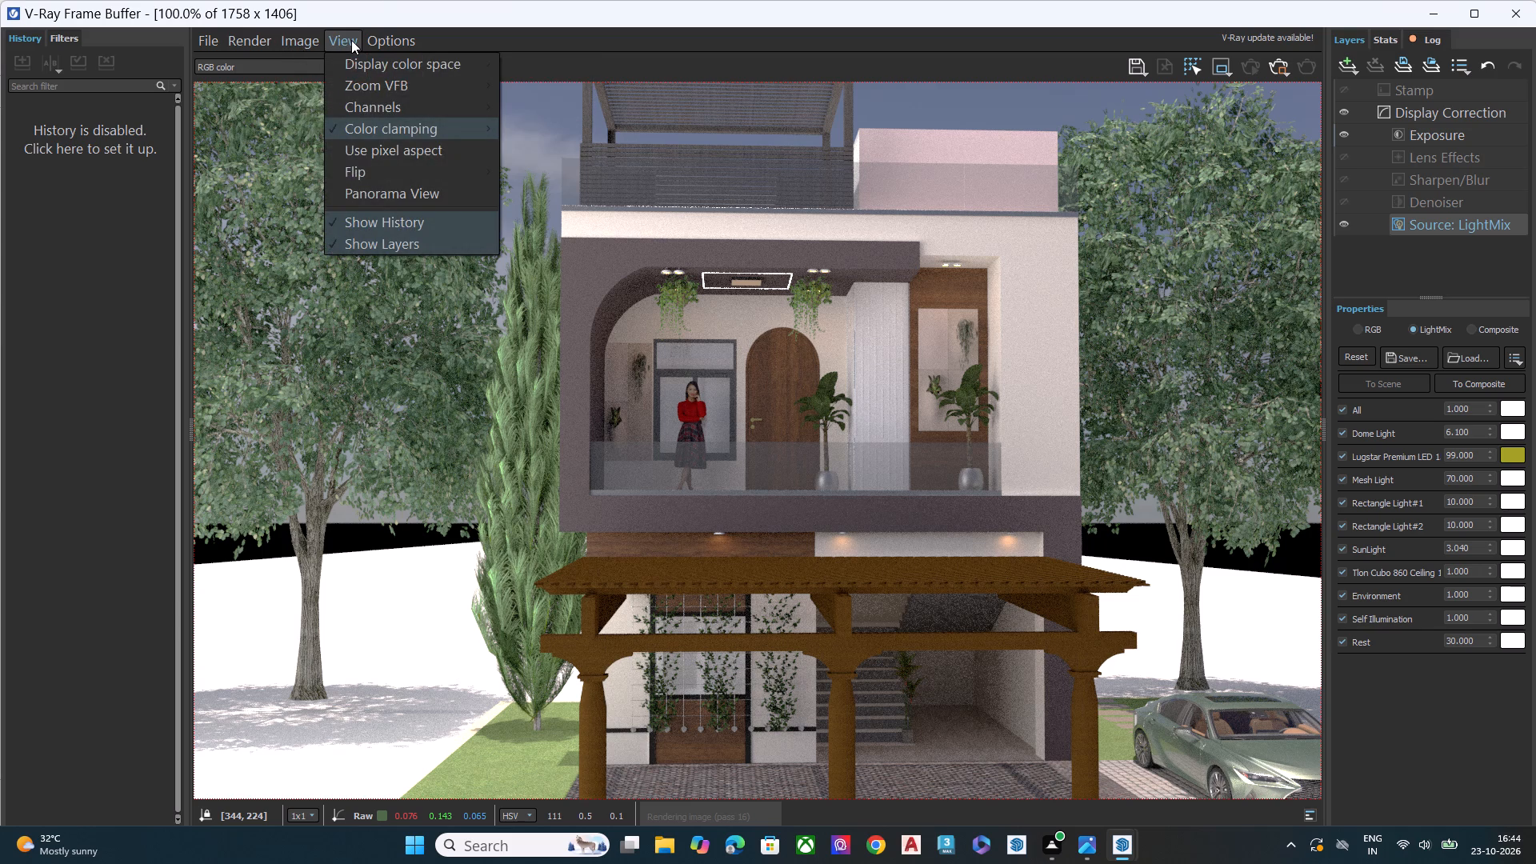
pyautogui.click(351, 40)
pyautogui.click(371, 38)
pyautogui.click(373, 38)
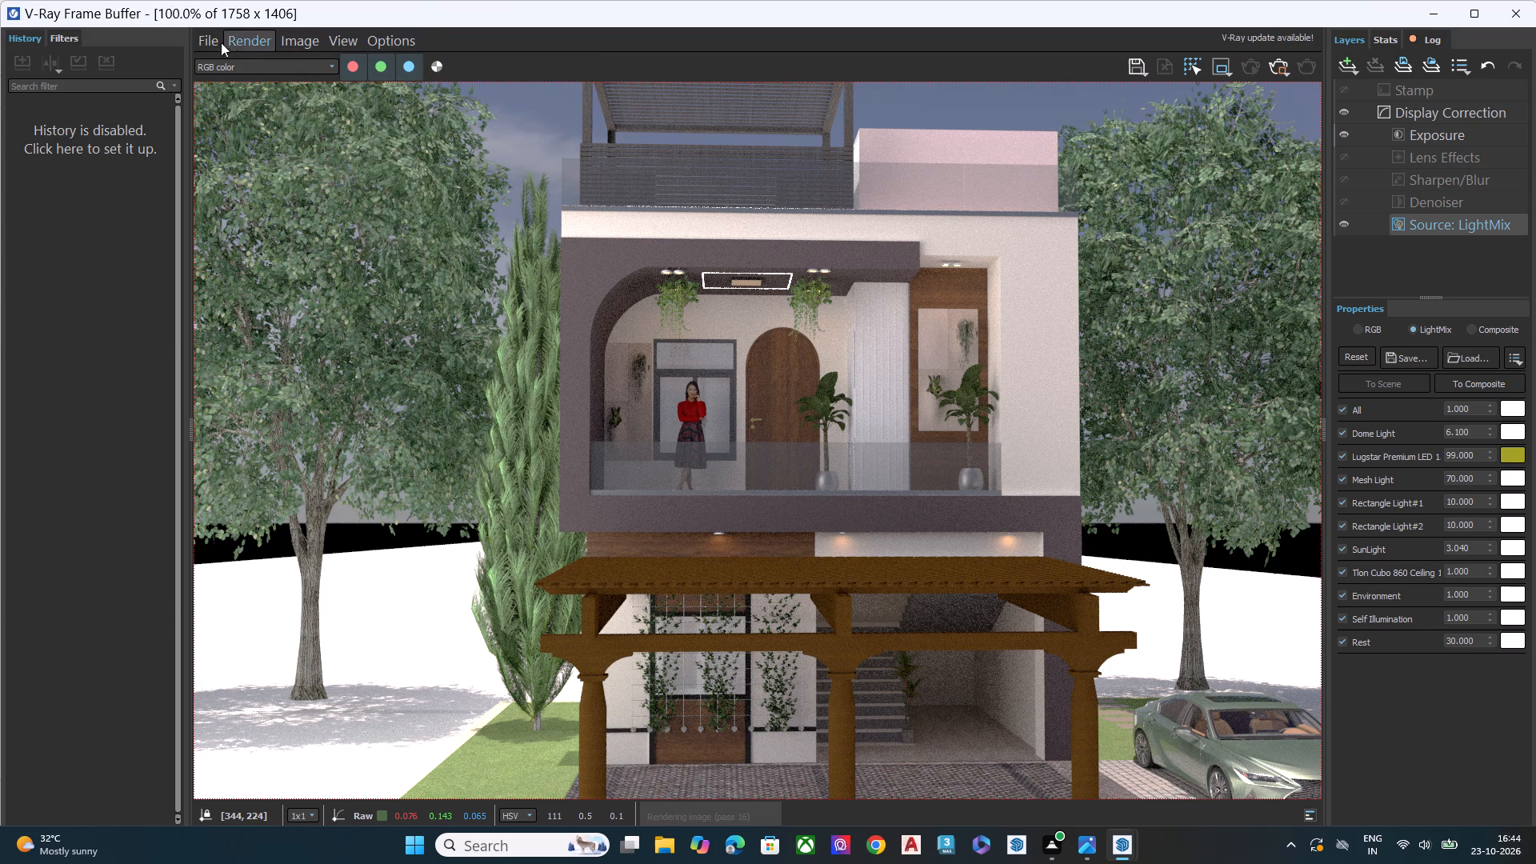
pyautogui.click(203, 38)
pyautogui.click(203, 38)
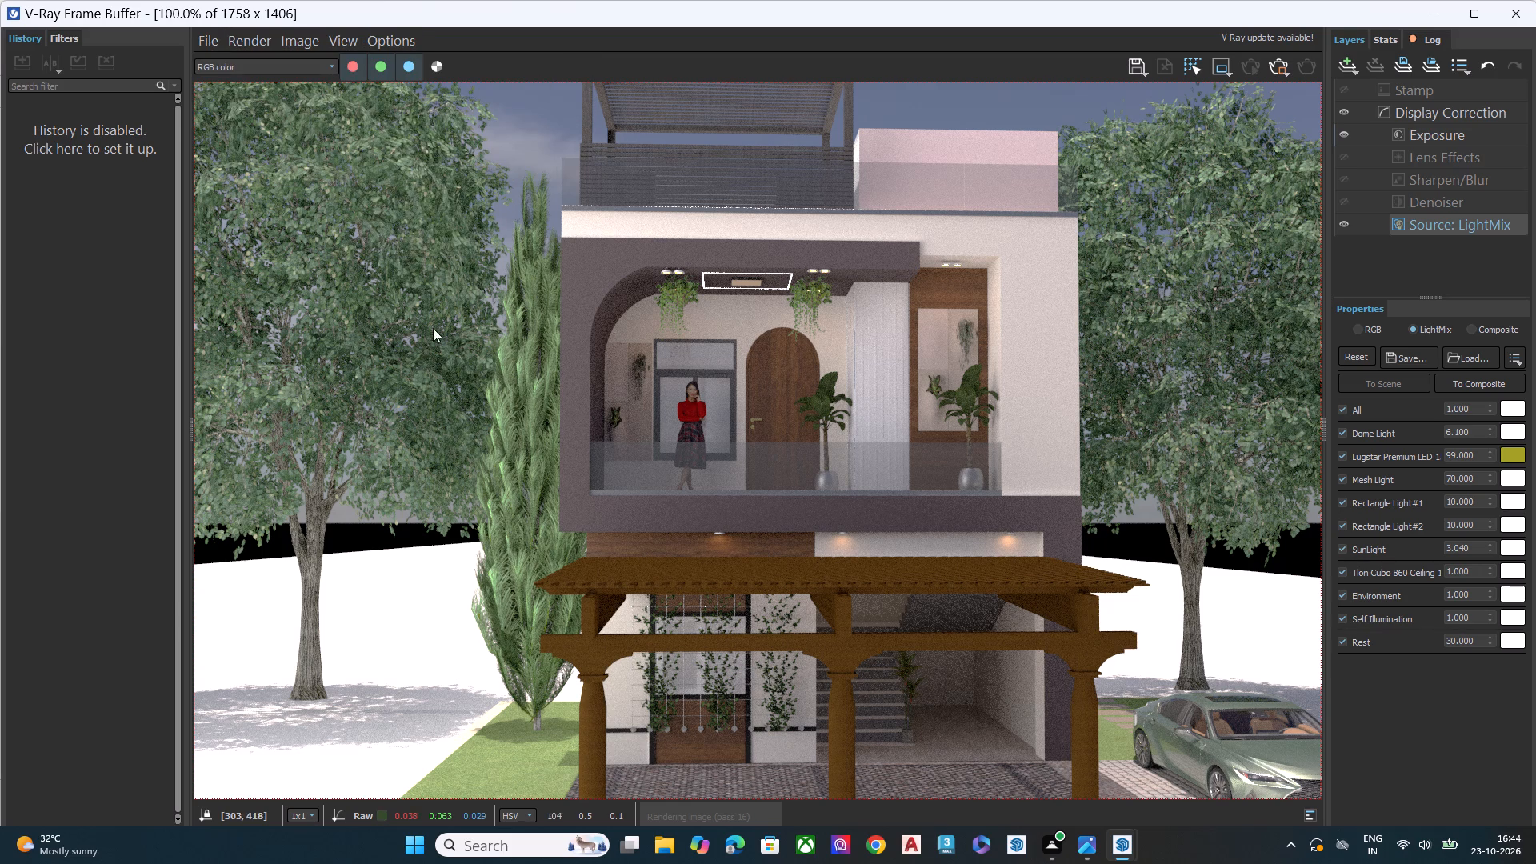
# Examine the progressing render around the balcony, downlights, pergola and parked car.
pyautogui.scroll(-1, 808, 391)
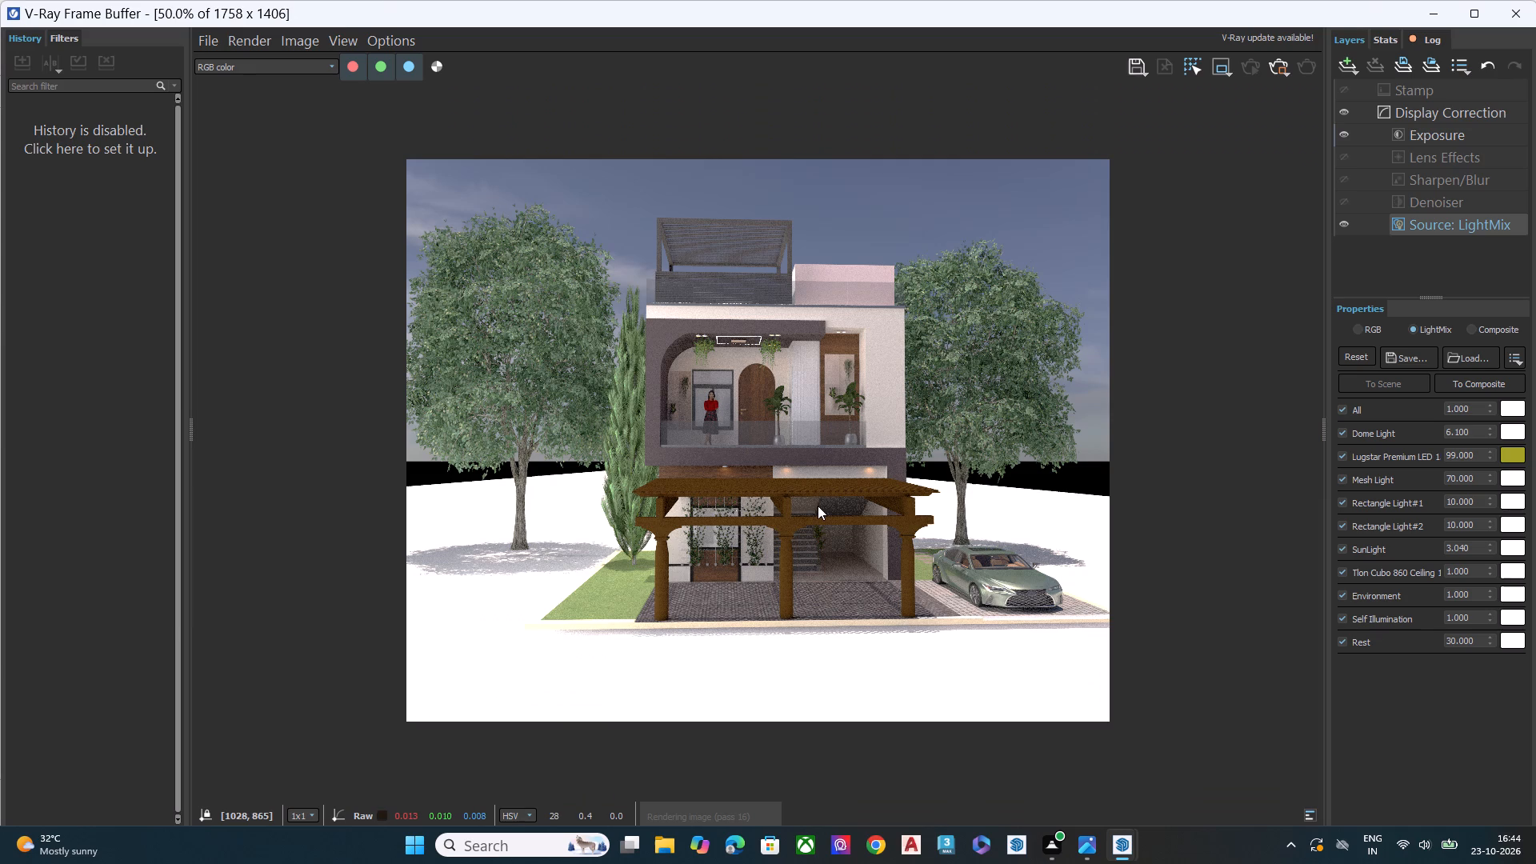
pyautogui.scroll(2, 772, 494)
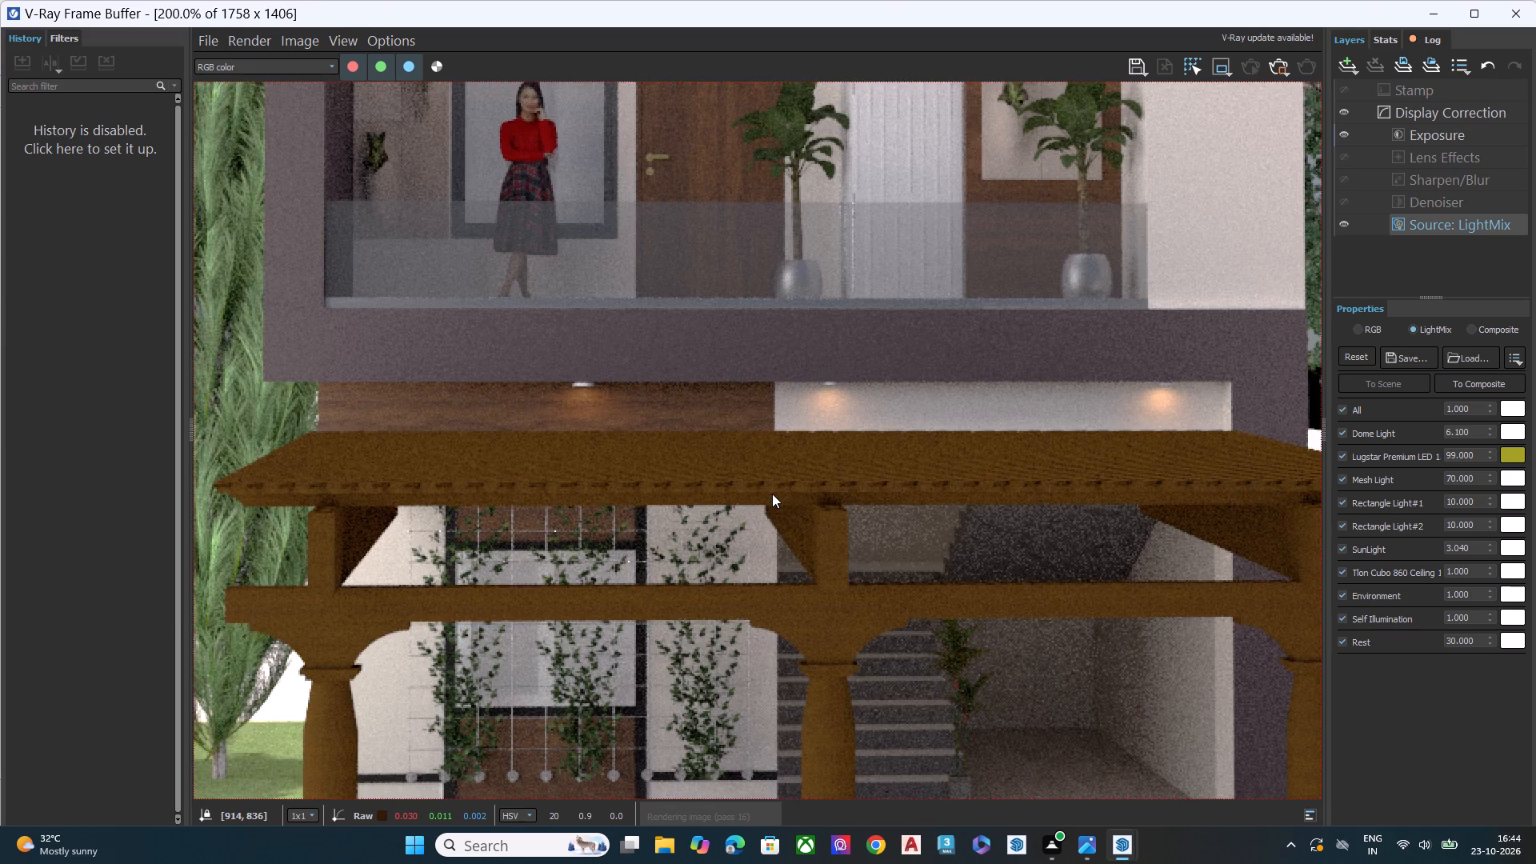
pyautogui.scroll(-1, 772, 494)
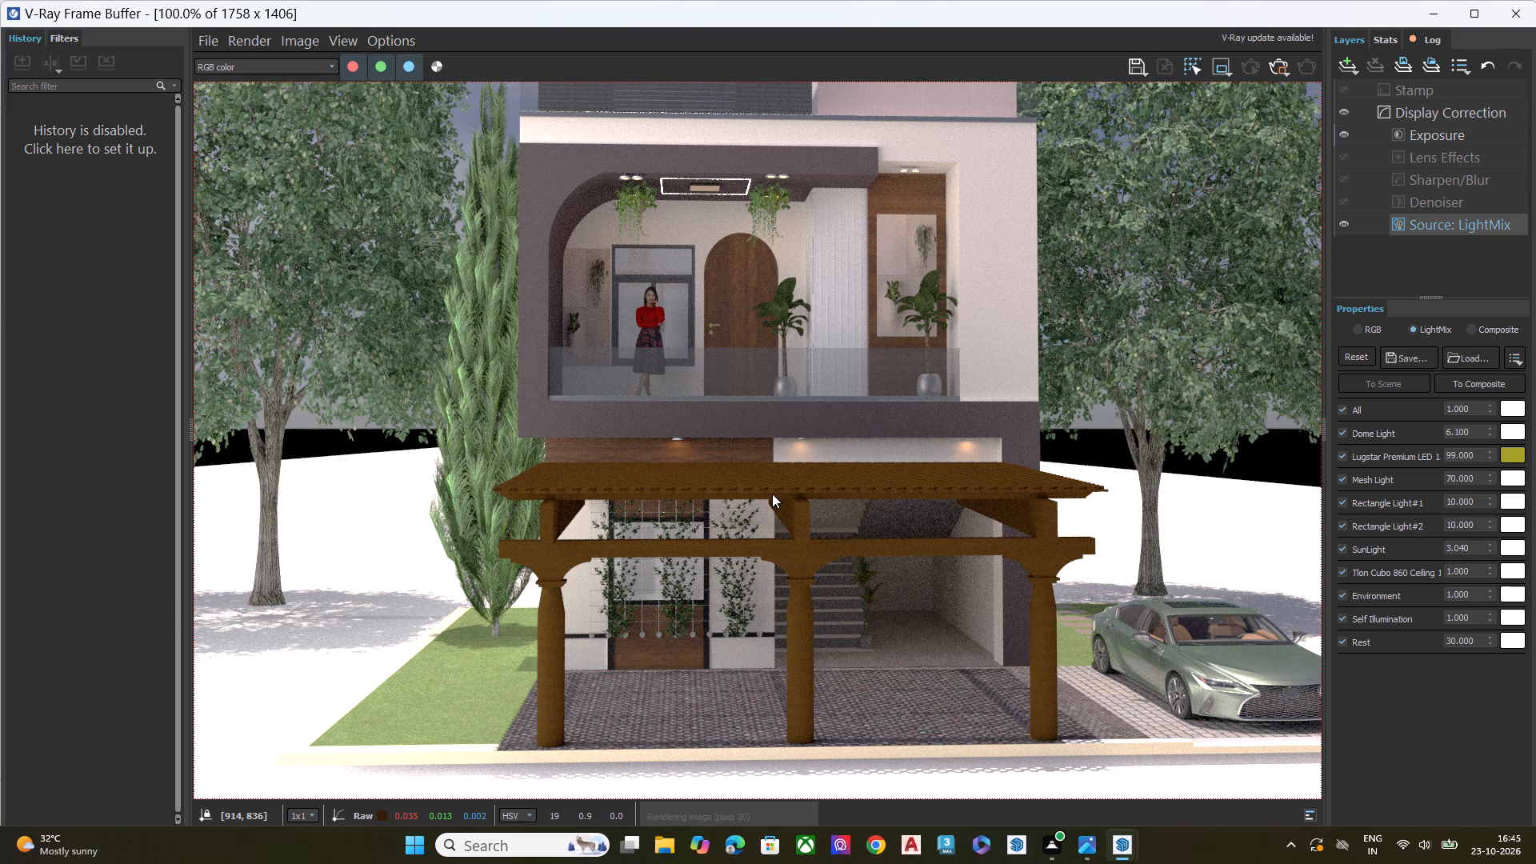
pyautogui.scroll(-1, 732, 495)
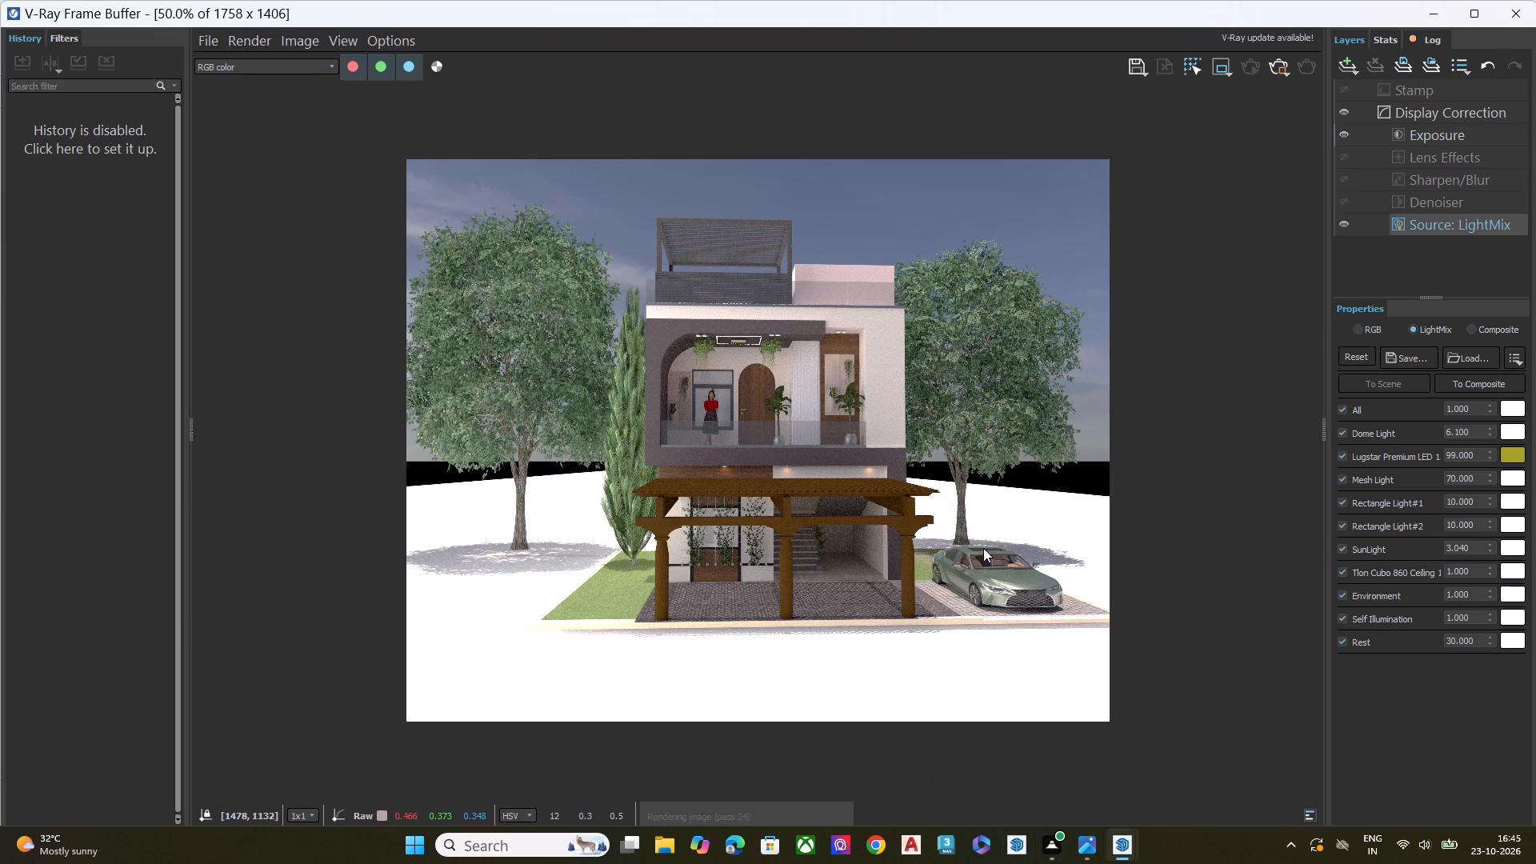
pyautogui.scroll(2, 913, 538)
pyautogui.scroll(-1, 860, 574)
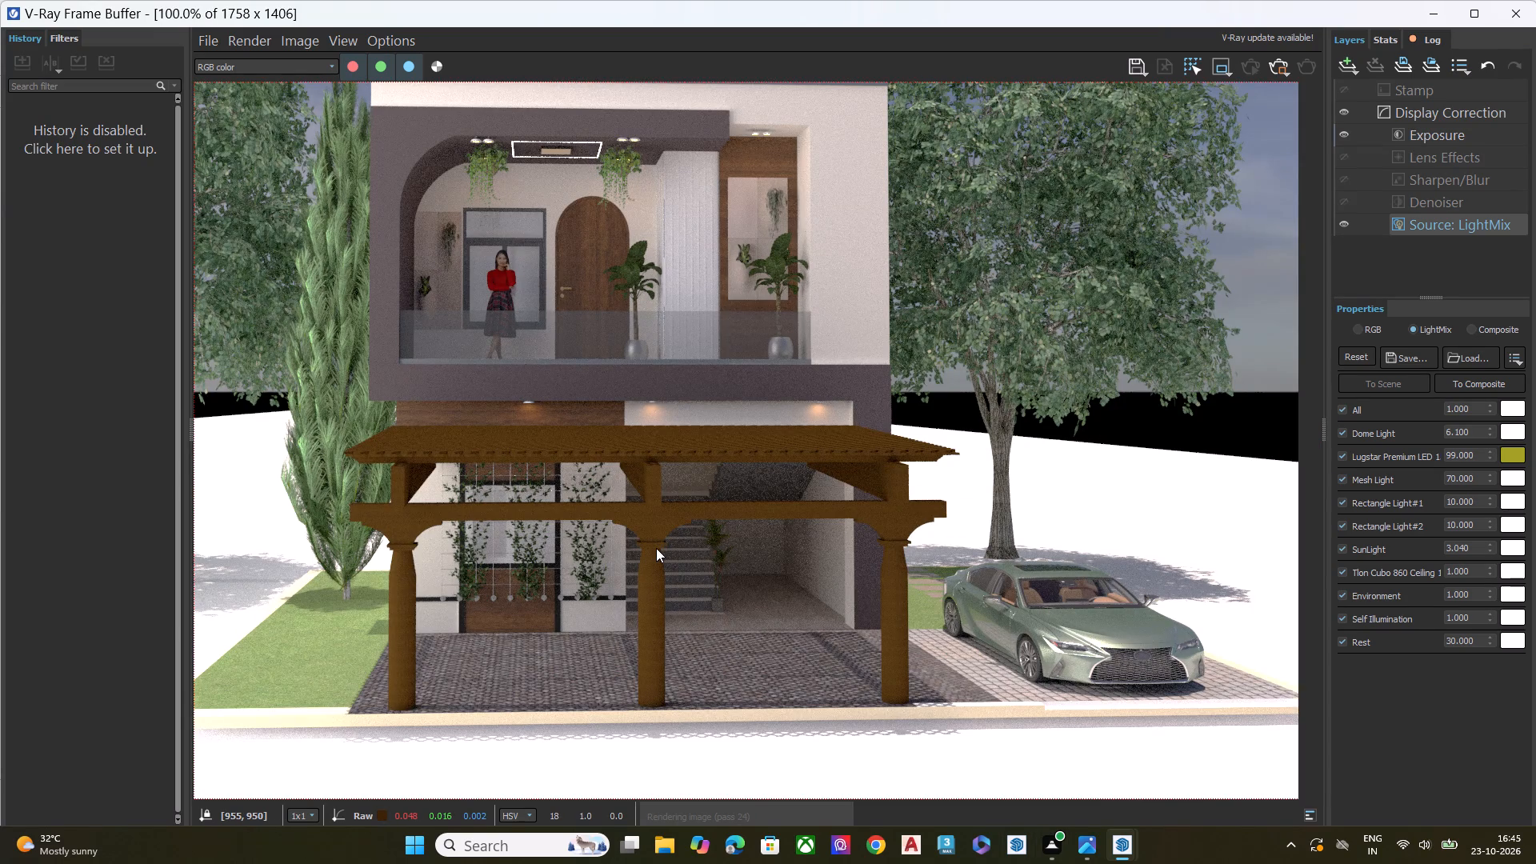
# Examine the progressing render around the first-floor balcony, its potted plants, fluted wall panel and wood-framed niche.
pyautogui.scroll(-1, 656, 548)
pyautogui.scroll(3, 860, 407)
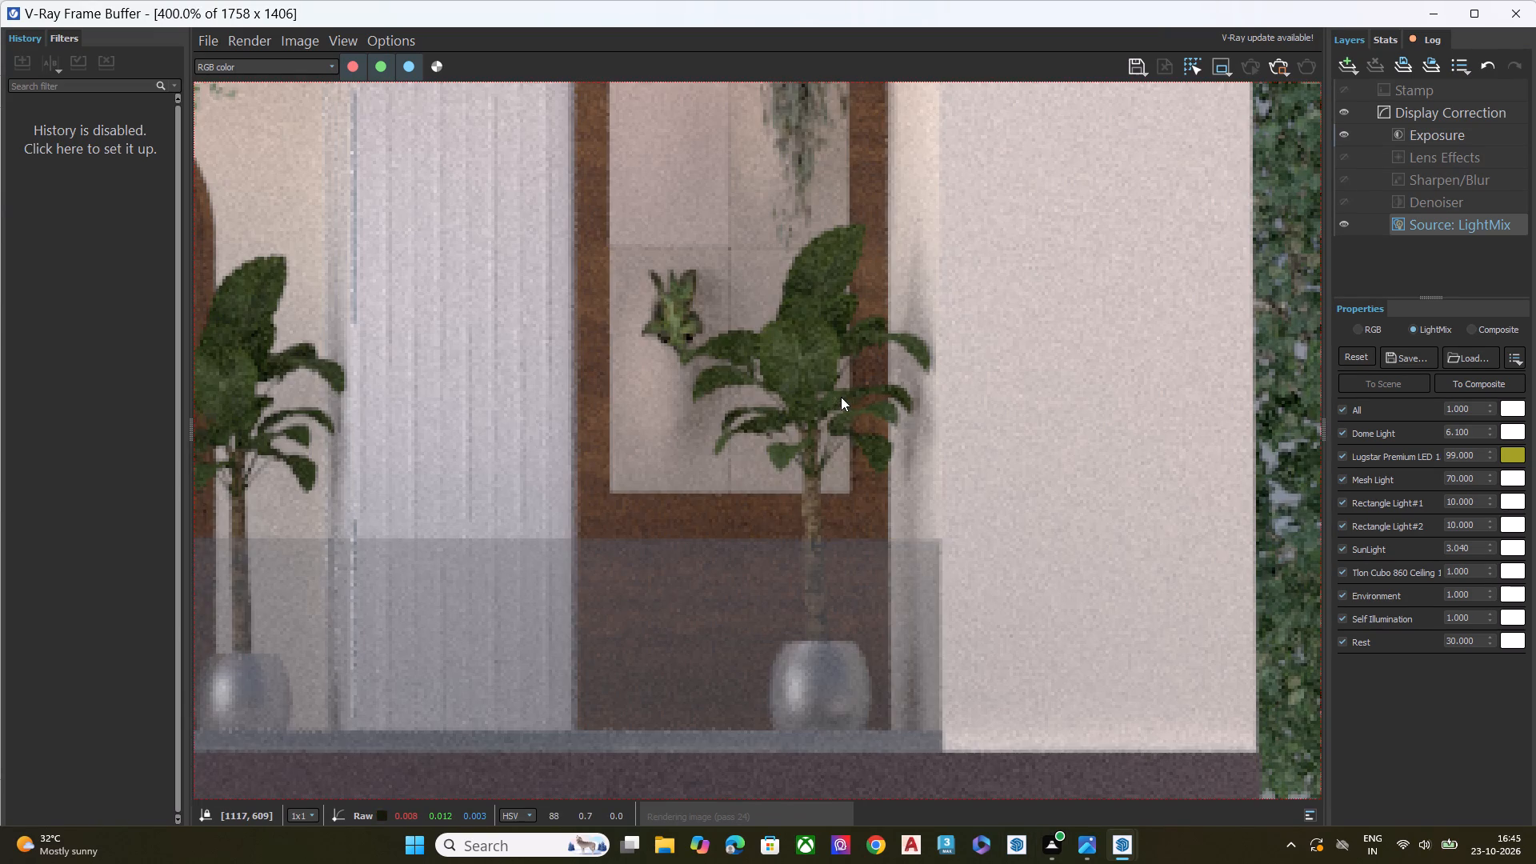
pyautogui.scroll(-3, 859, 470)
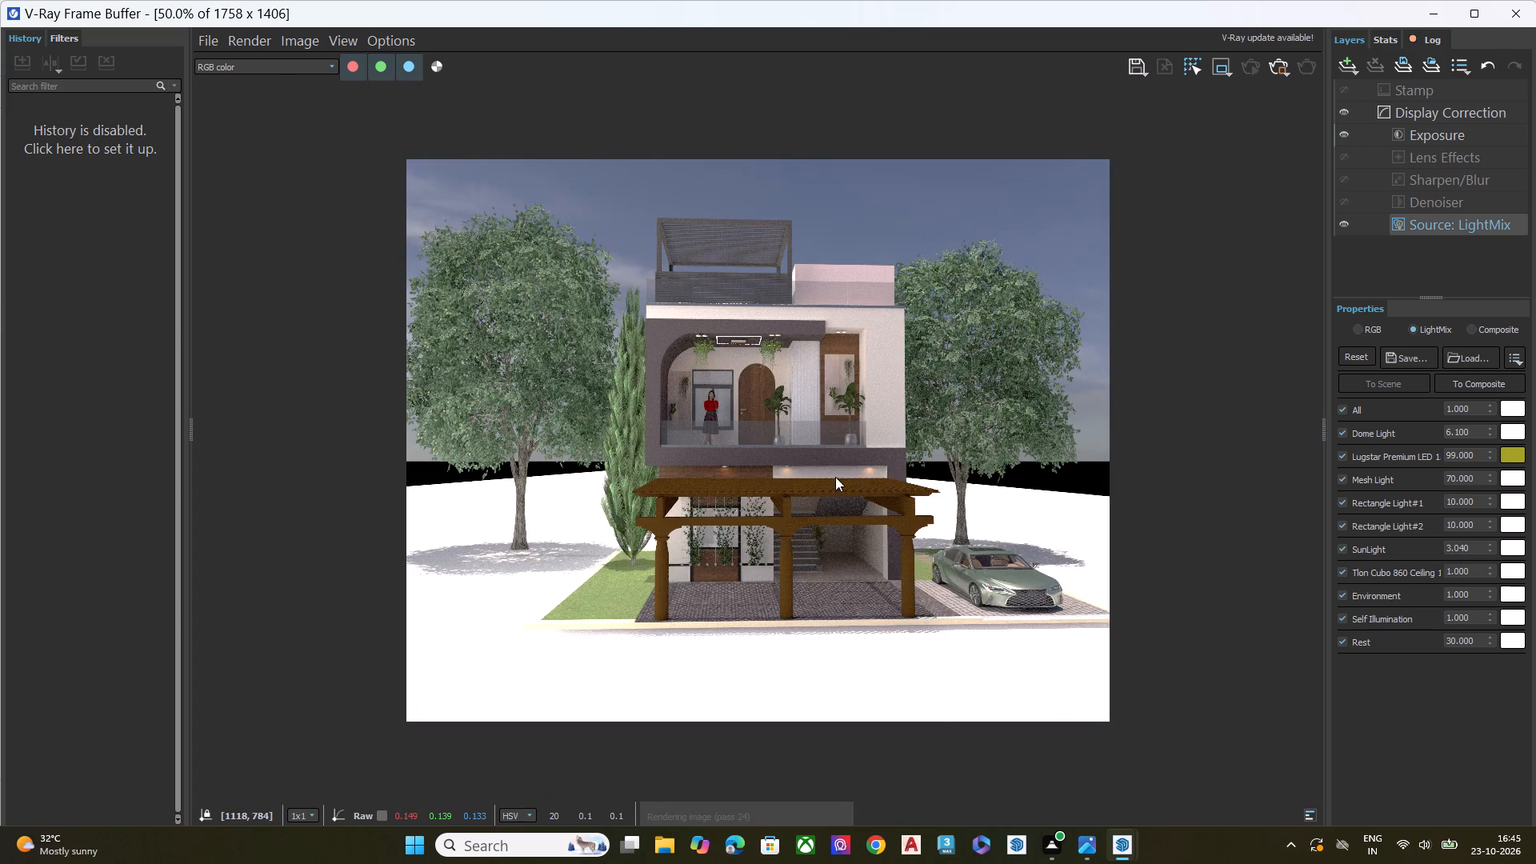
pyautogui.scroll(4, 807, 362)
pyautogui.scroll(-2, 764, 404)
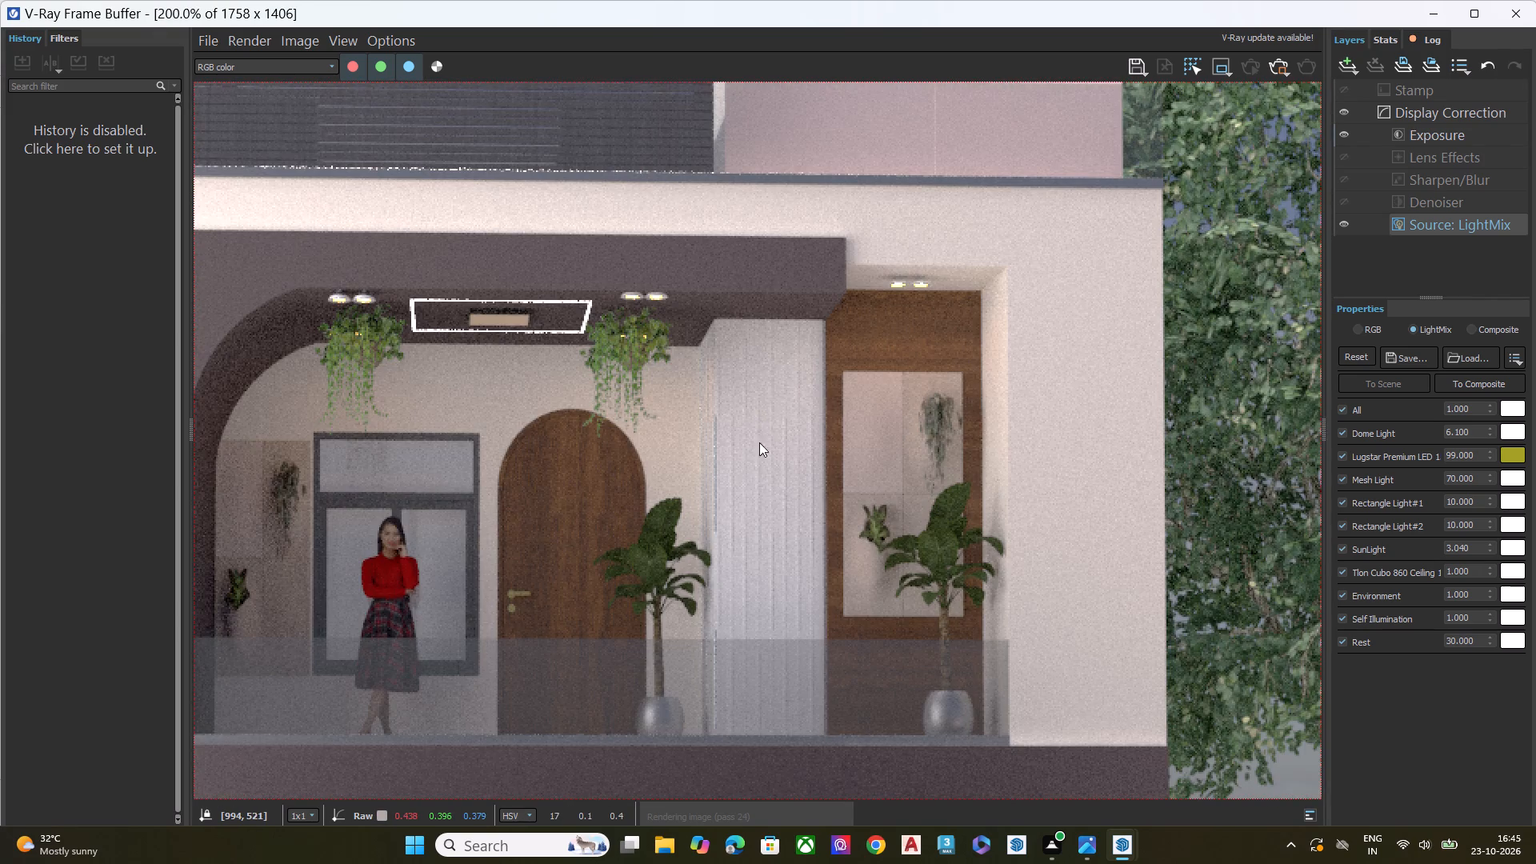
pyautogui.scroll(-1, 756, 454)
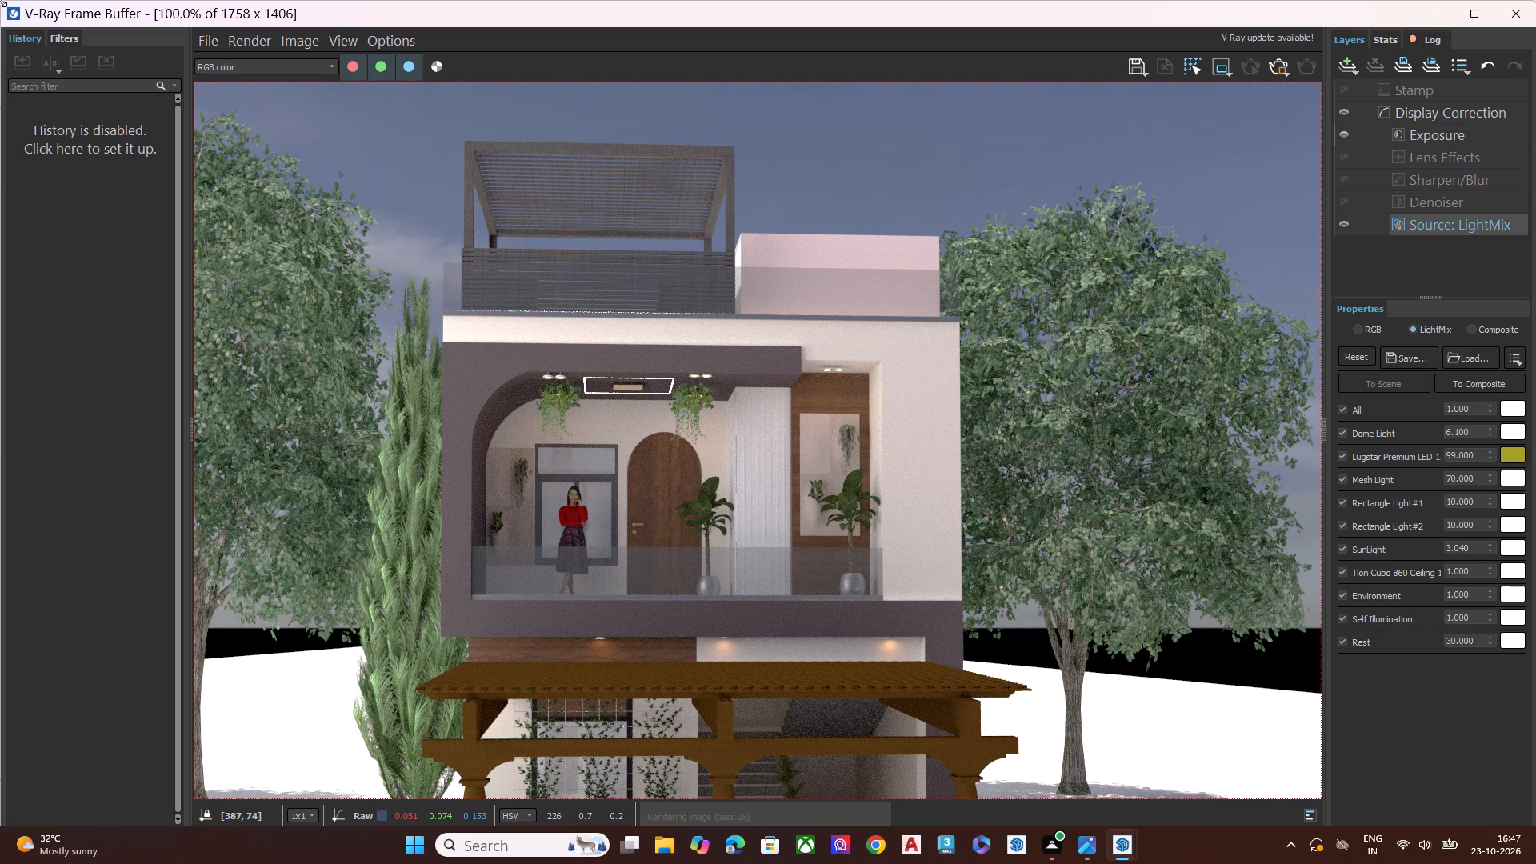
pyautogui.rightClick(0, 0)
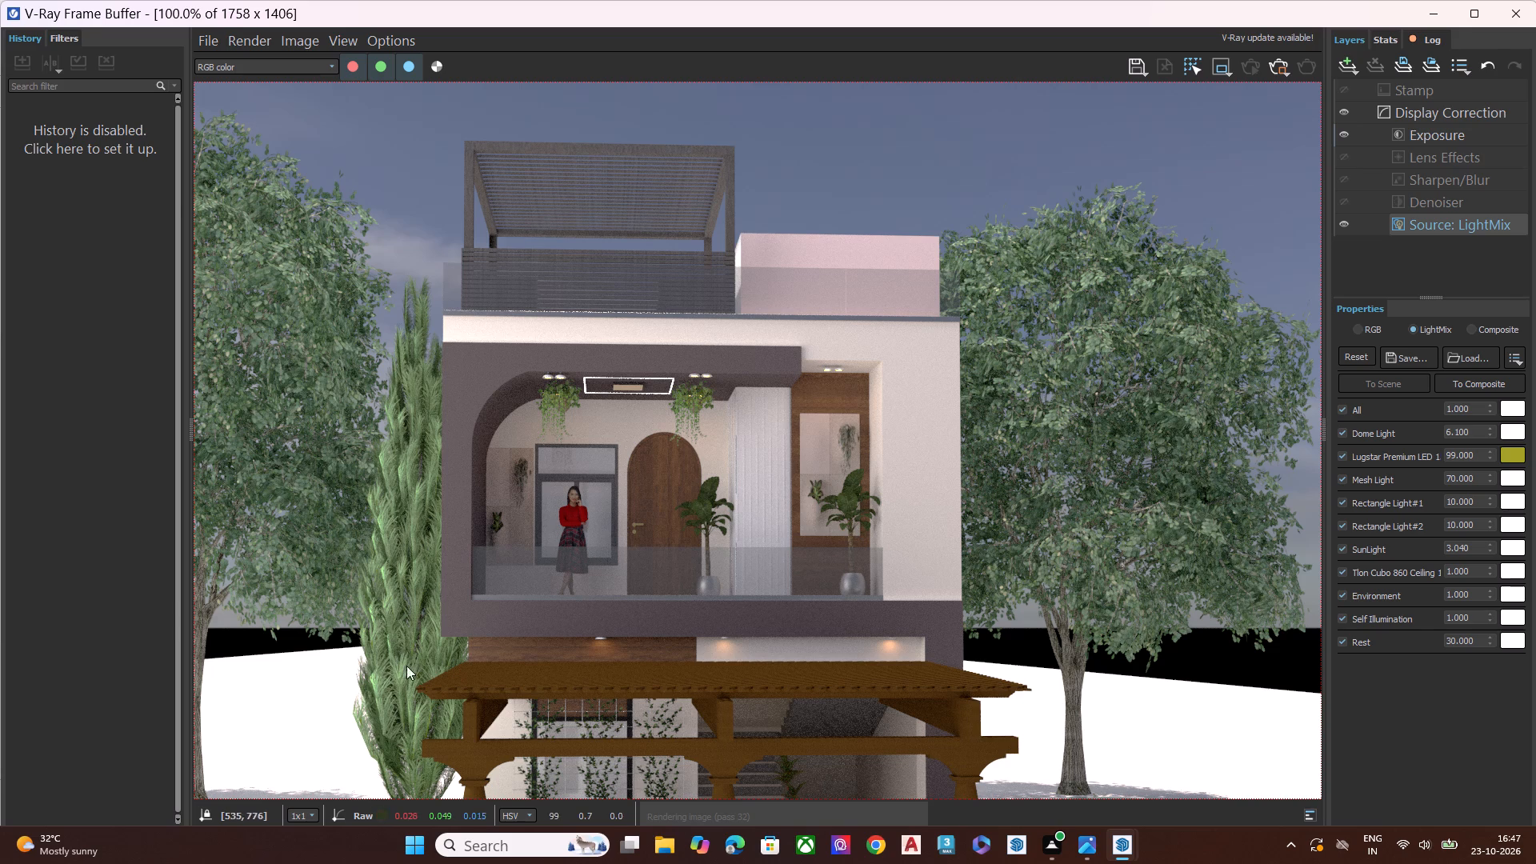
# Inspect the render's balcony ceiling lights, hanging plants and arched door, as well as the ground-floor pergola and forecourt.
pyautogui.scroll(1, 482, 686)
pyautogui.scroll(-1, 480, 608)
pyautogui.scroll(3, 688, 404)
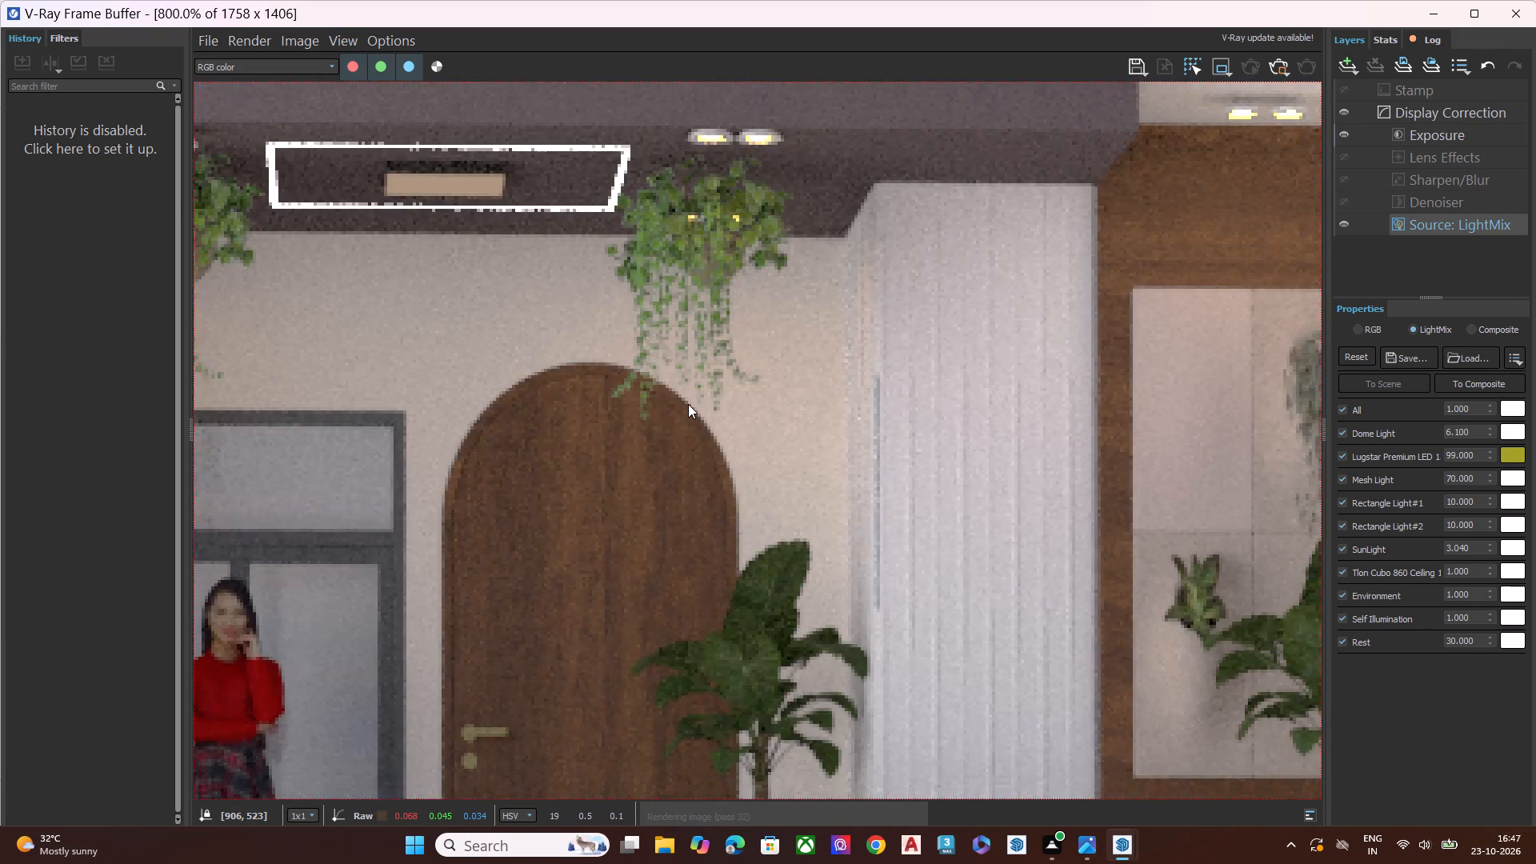
pyautogui.scroll(-4, 688, 404)
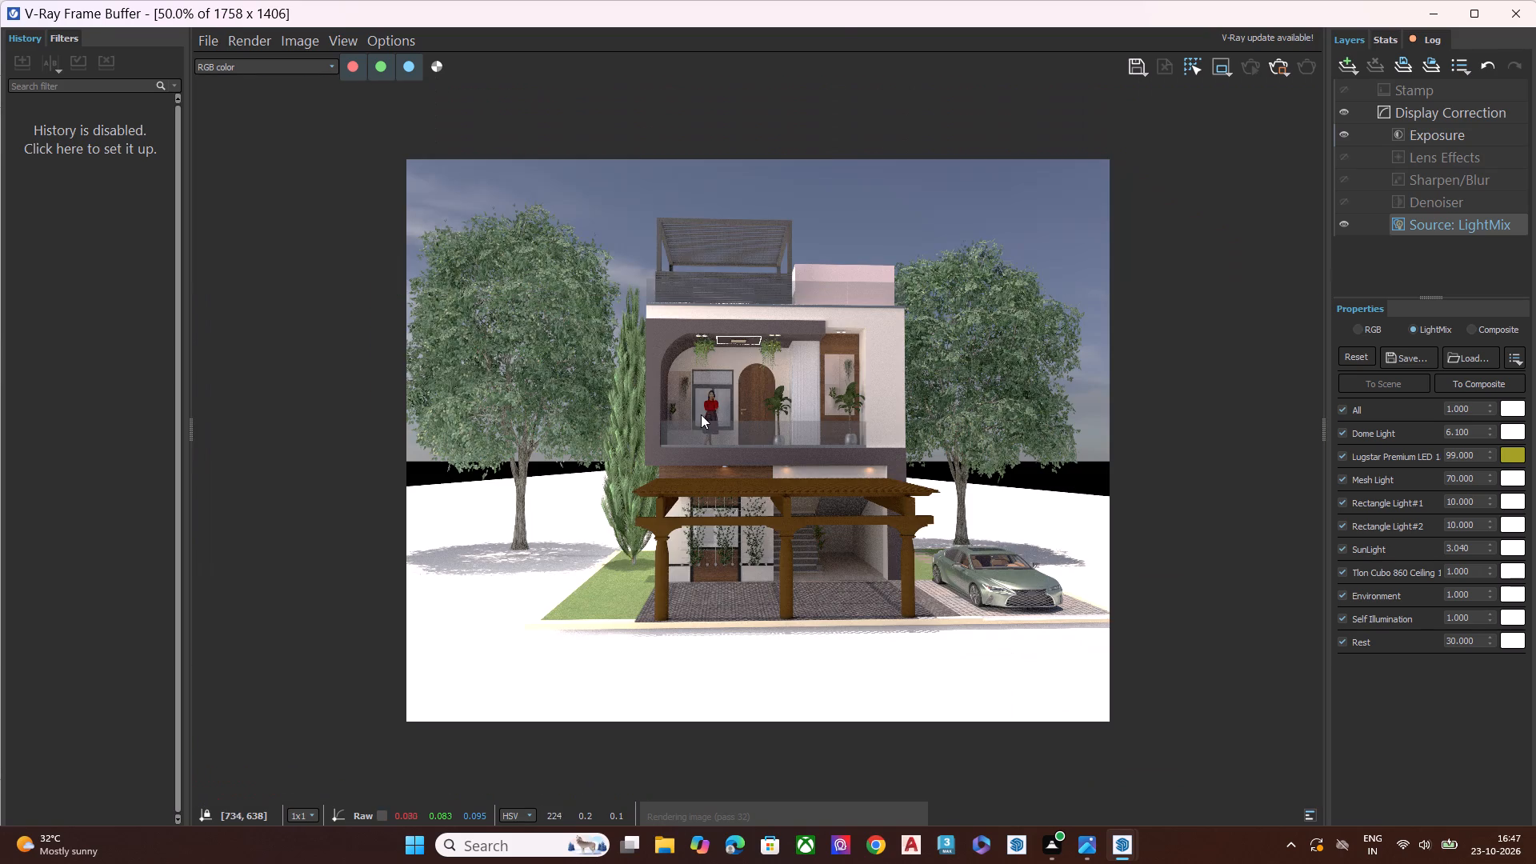
pyautogui.scroll(1, 875, 660)
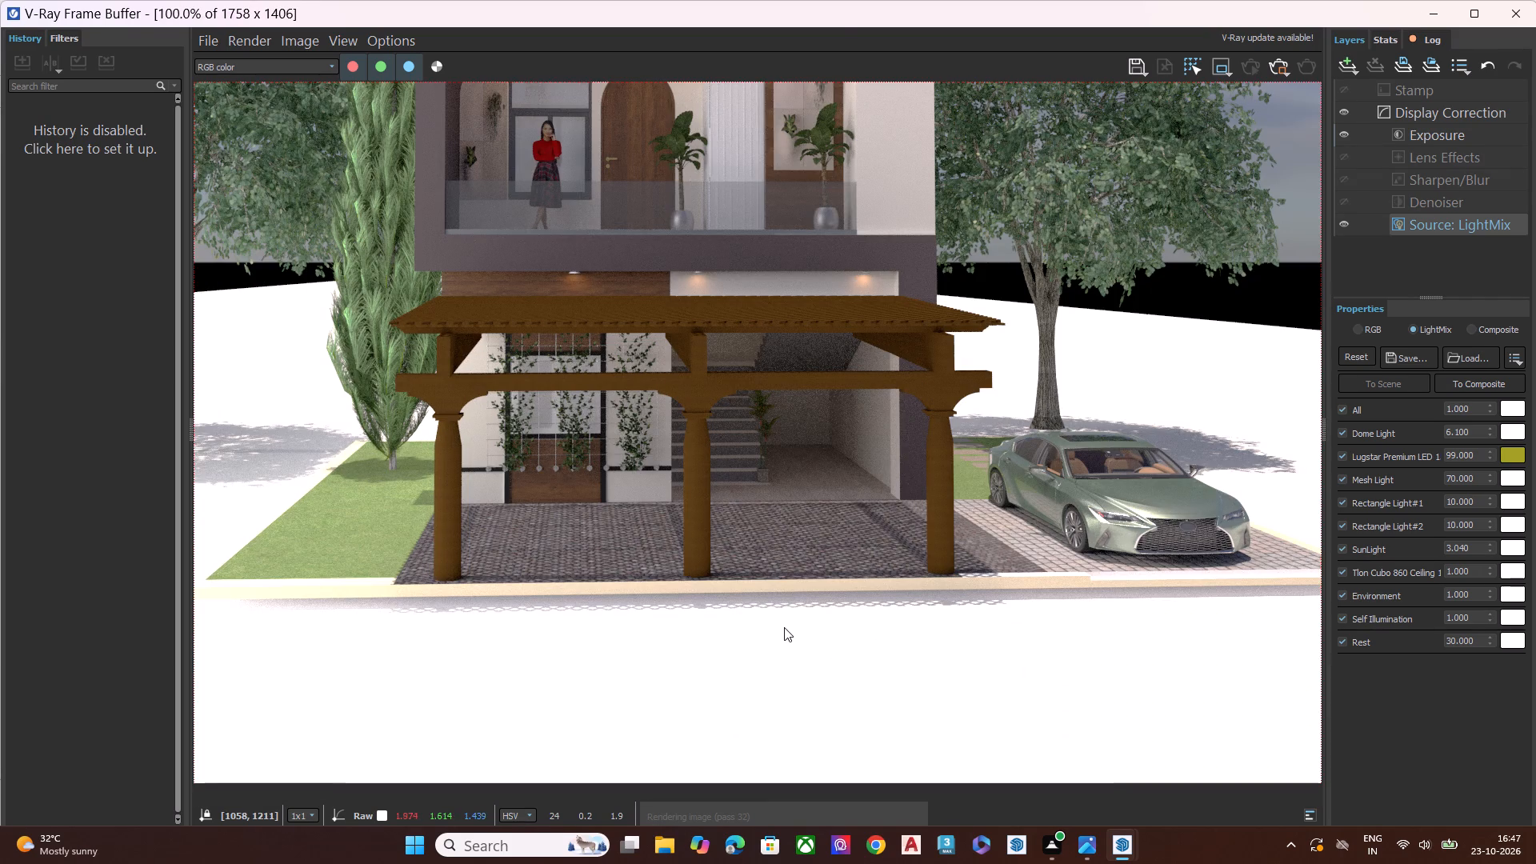
pyautogui.moveTo(782, 627); pyautogui.dragTo(760, 673, button='middle')
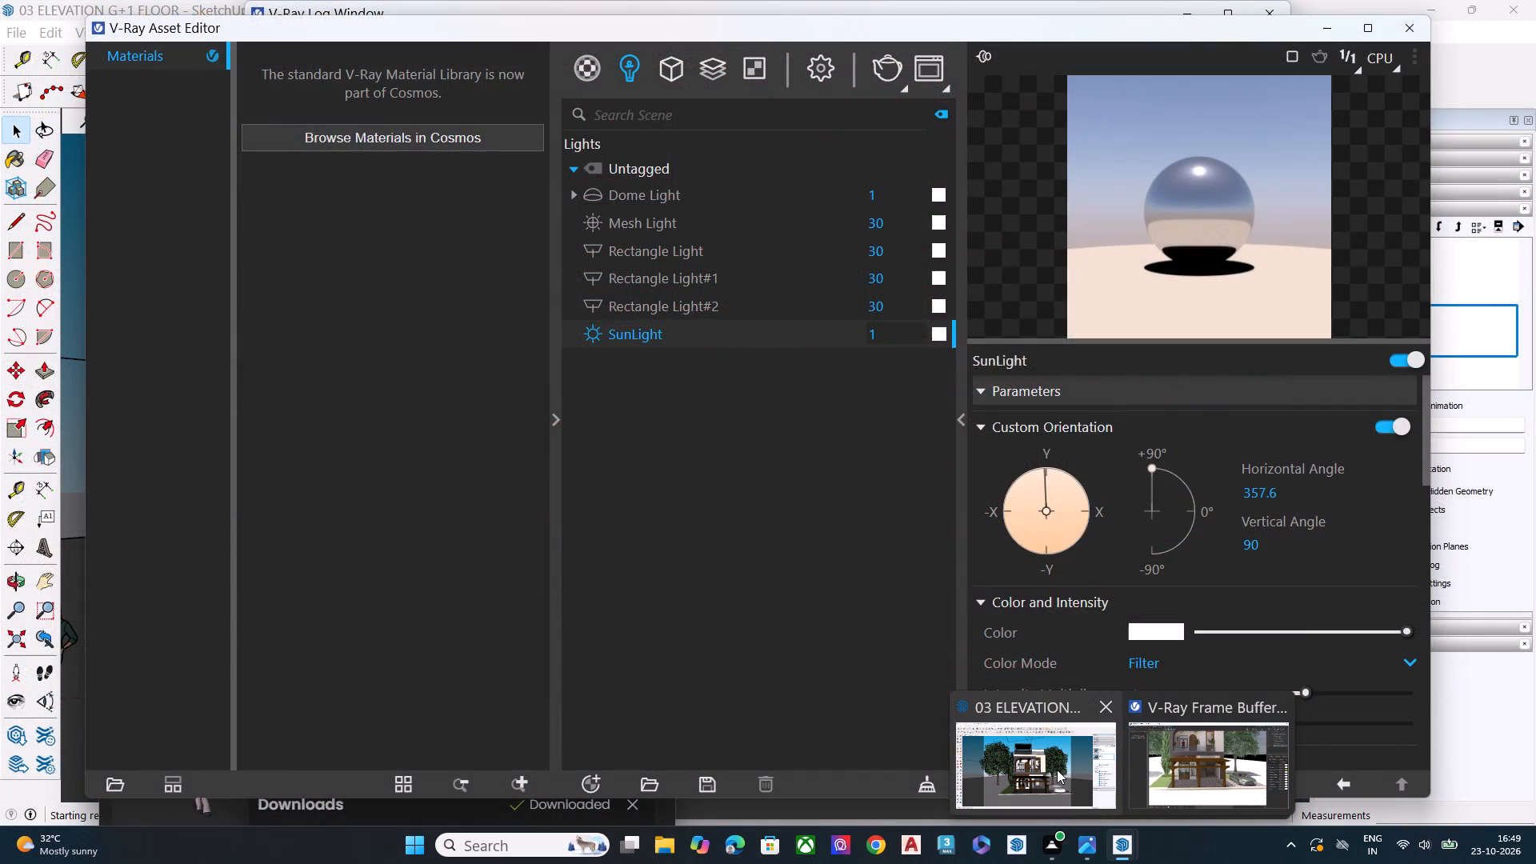
# Check the refining render at the pergola columns, paved forecourt, kerb shadows and upper facade, and review the whole composition.
pyautogui.click(1046, 771)
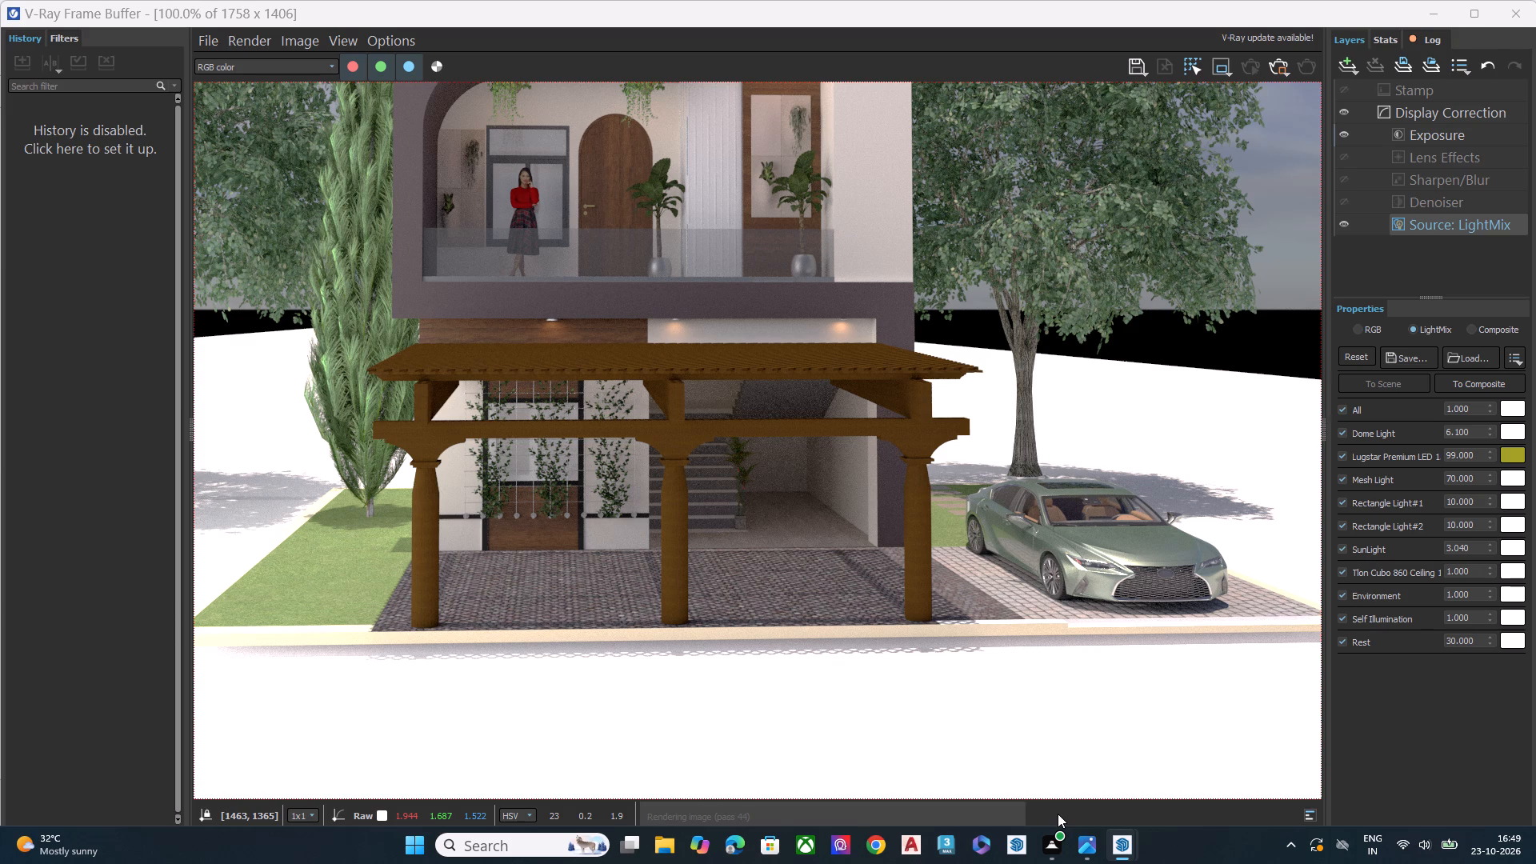
pyautogui.scroll(-1, 977, 686)
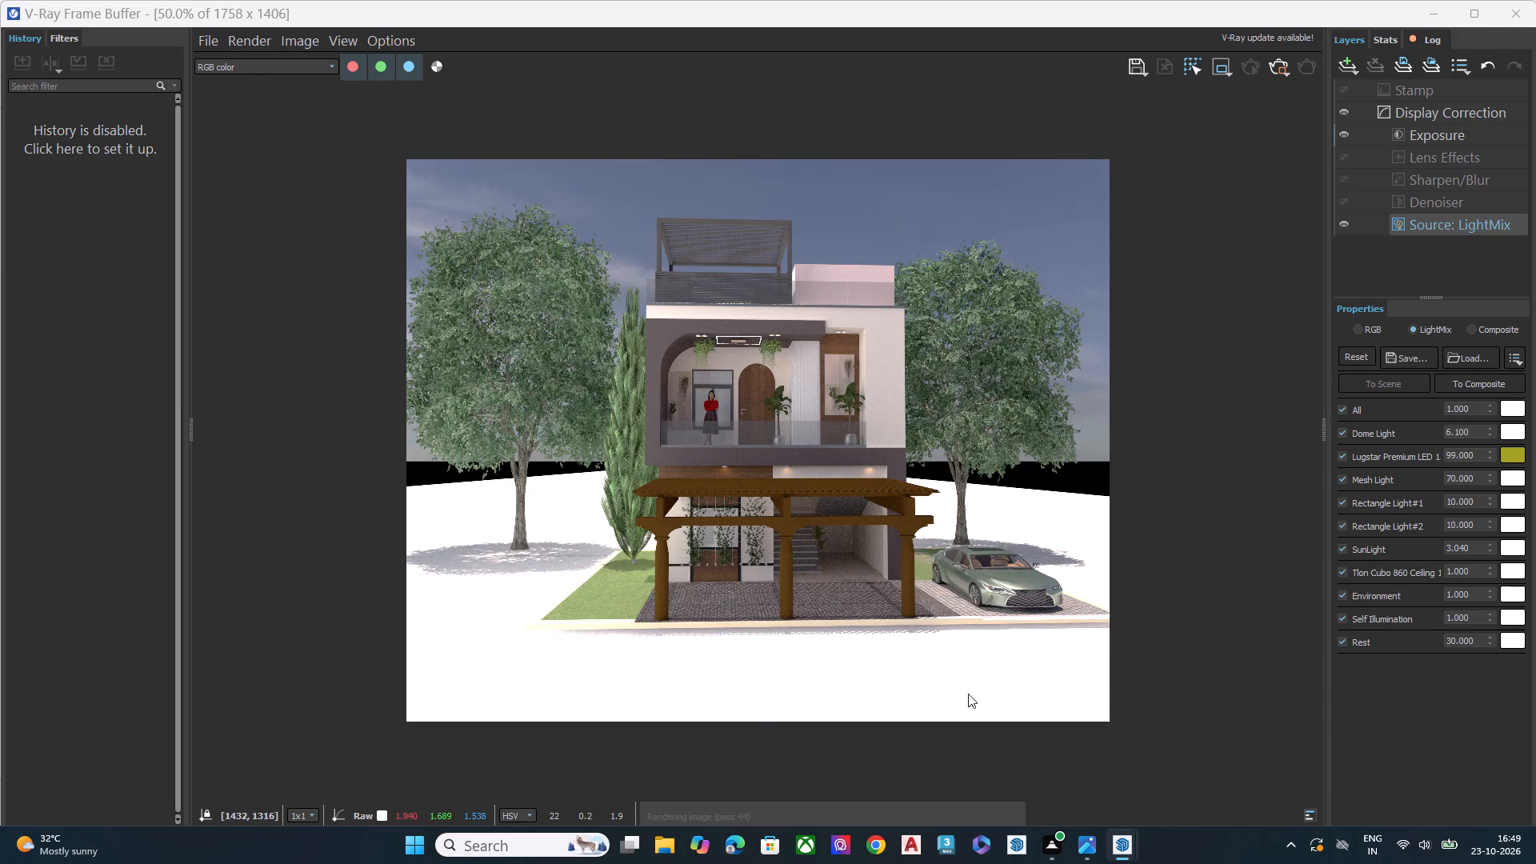
pyautogui.scroll(2, 737, 654)
pyautogui.scroll(-2, 737, 654)
pyautogui.moveTo(776, 676); pyautogui.dragTo(774, 654, button='middle')
pyautogui.scroll(1, 774, 654)
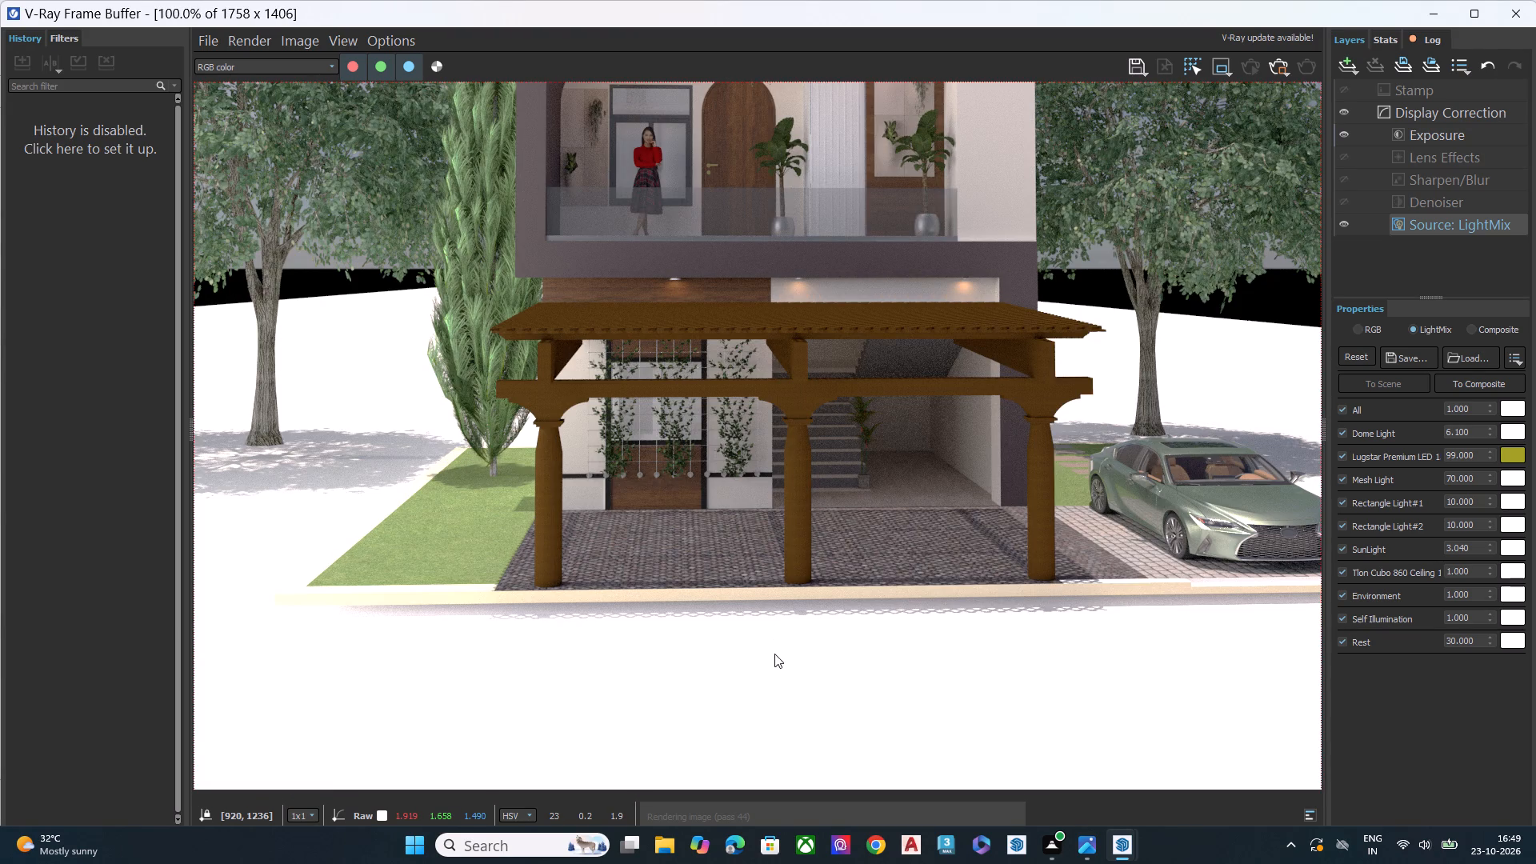
pyautogui.scroll(2, 774, 654)
pyautogui.scroll(-1, 774, 654)
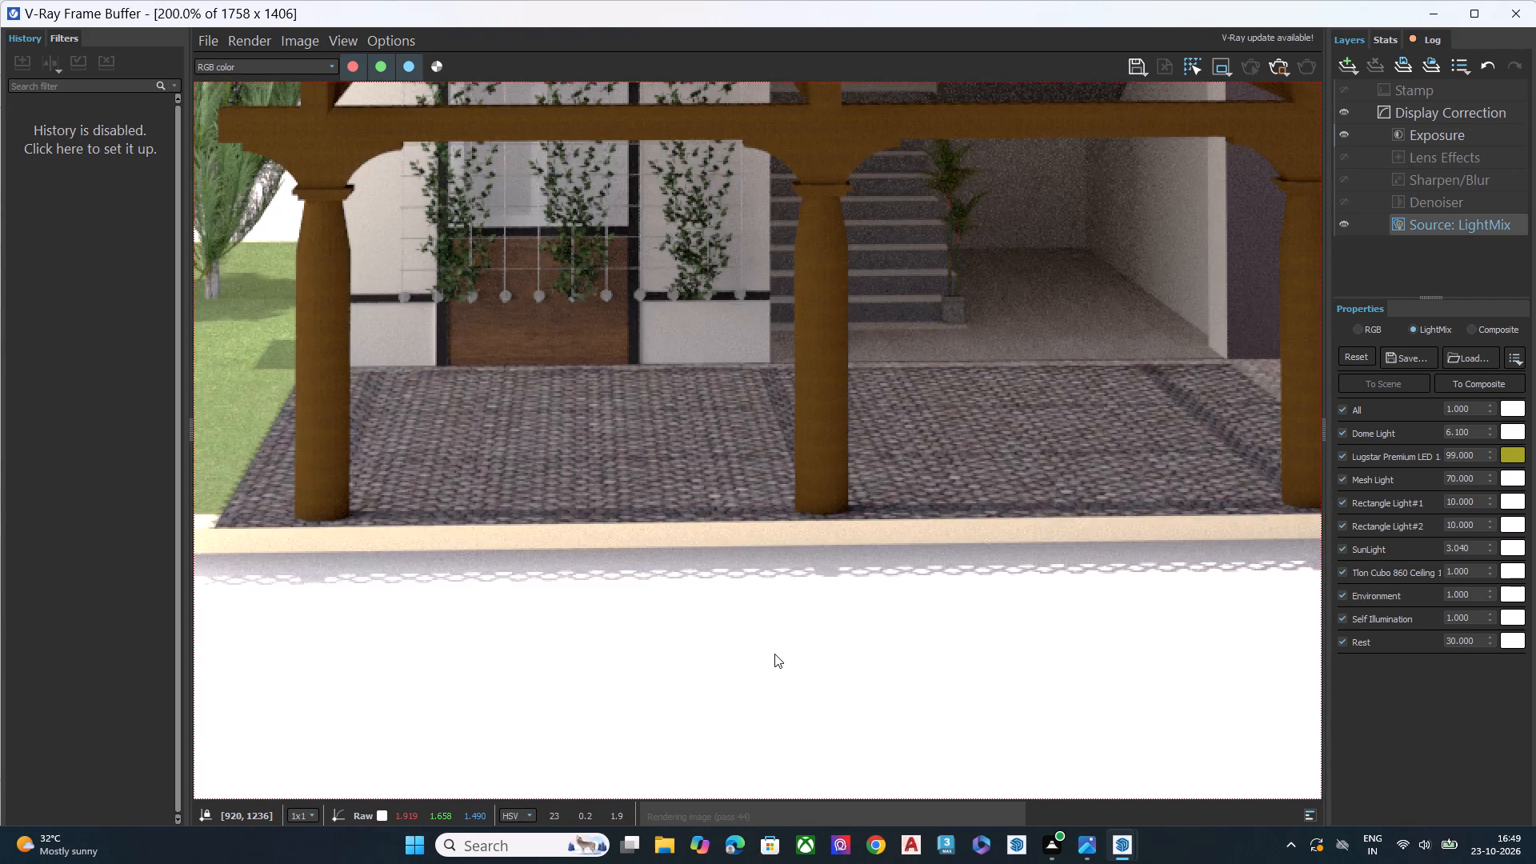
pyautogui.scroll(-1, 774, 654)
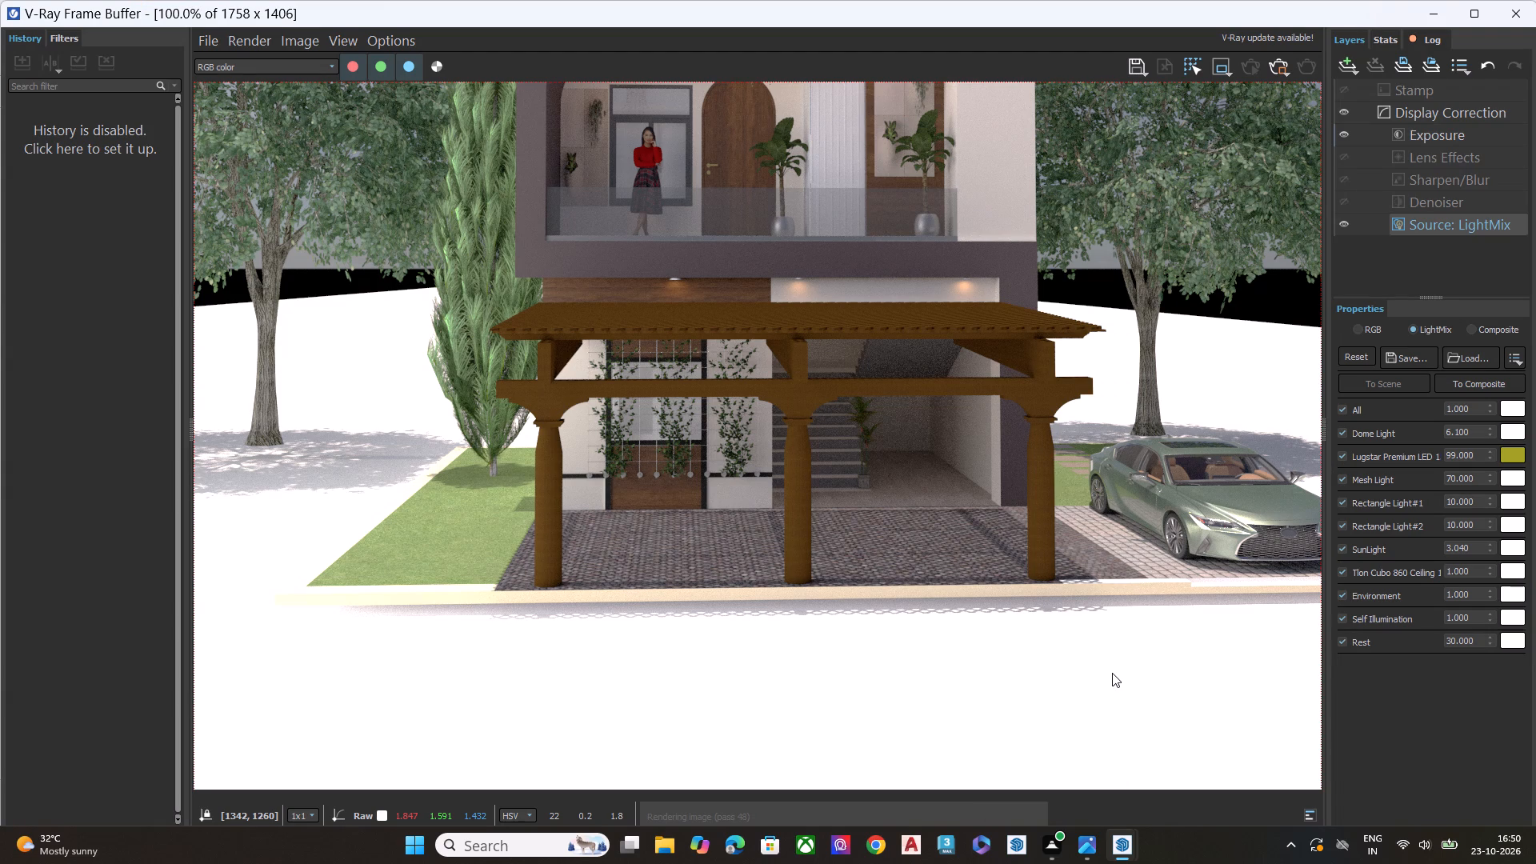
pyautogui.scroll(-1, 722, 386)
pyautogui.scroll(1, 870, 335)
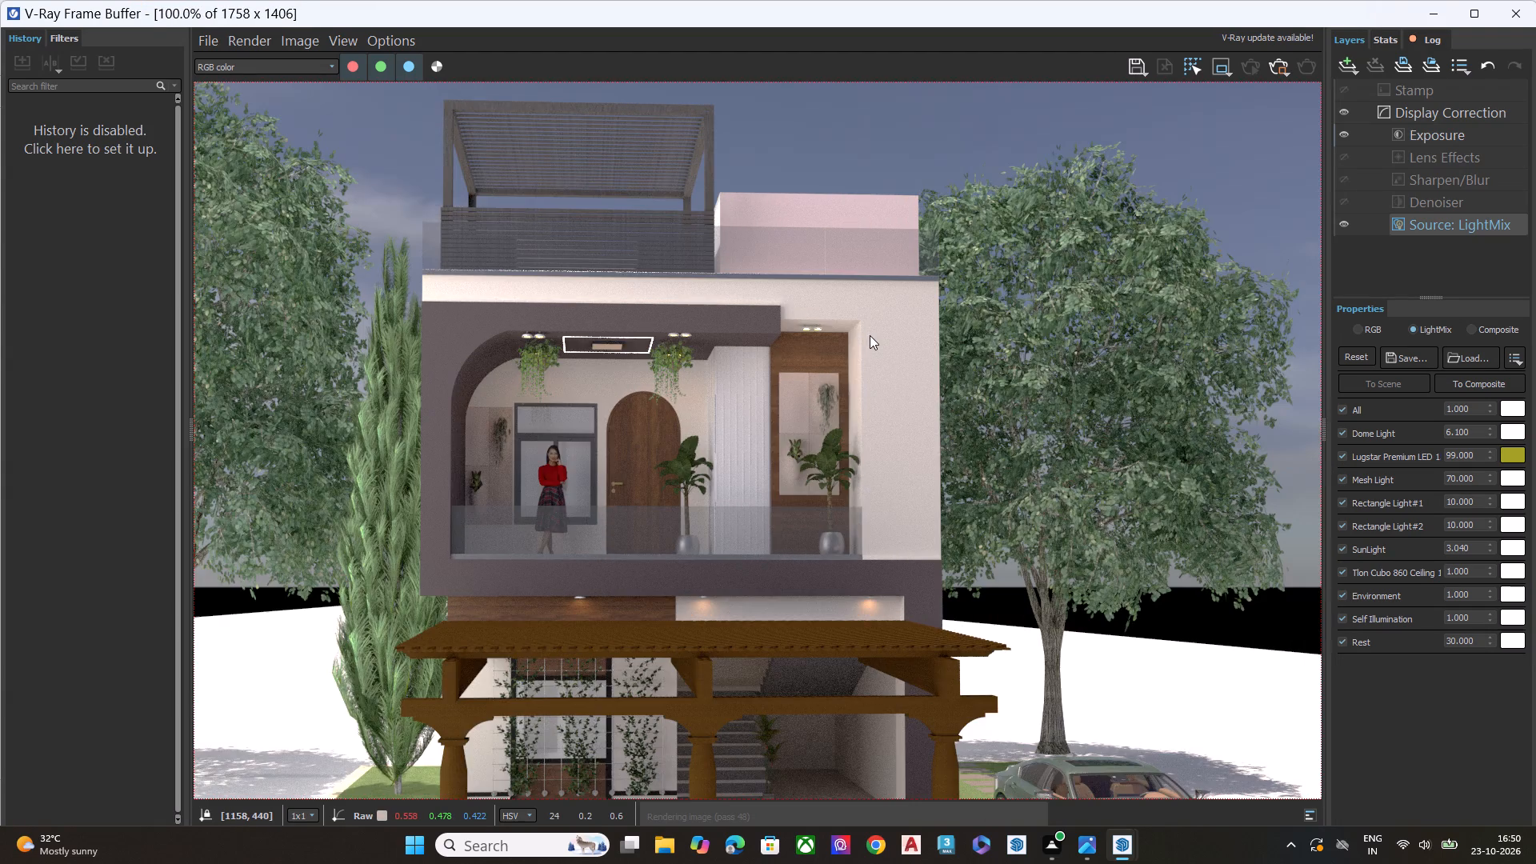
pyautogui.scroll(-1, 870, 335)
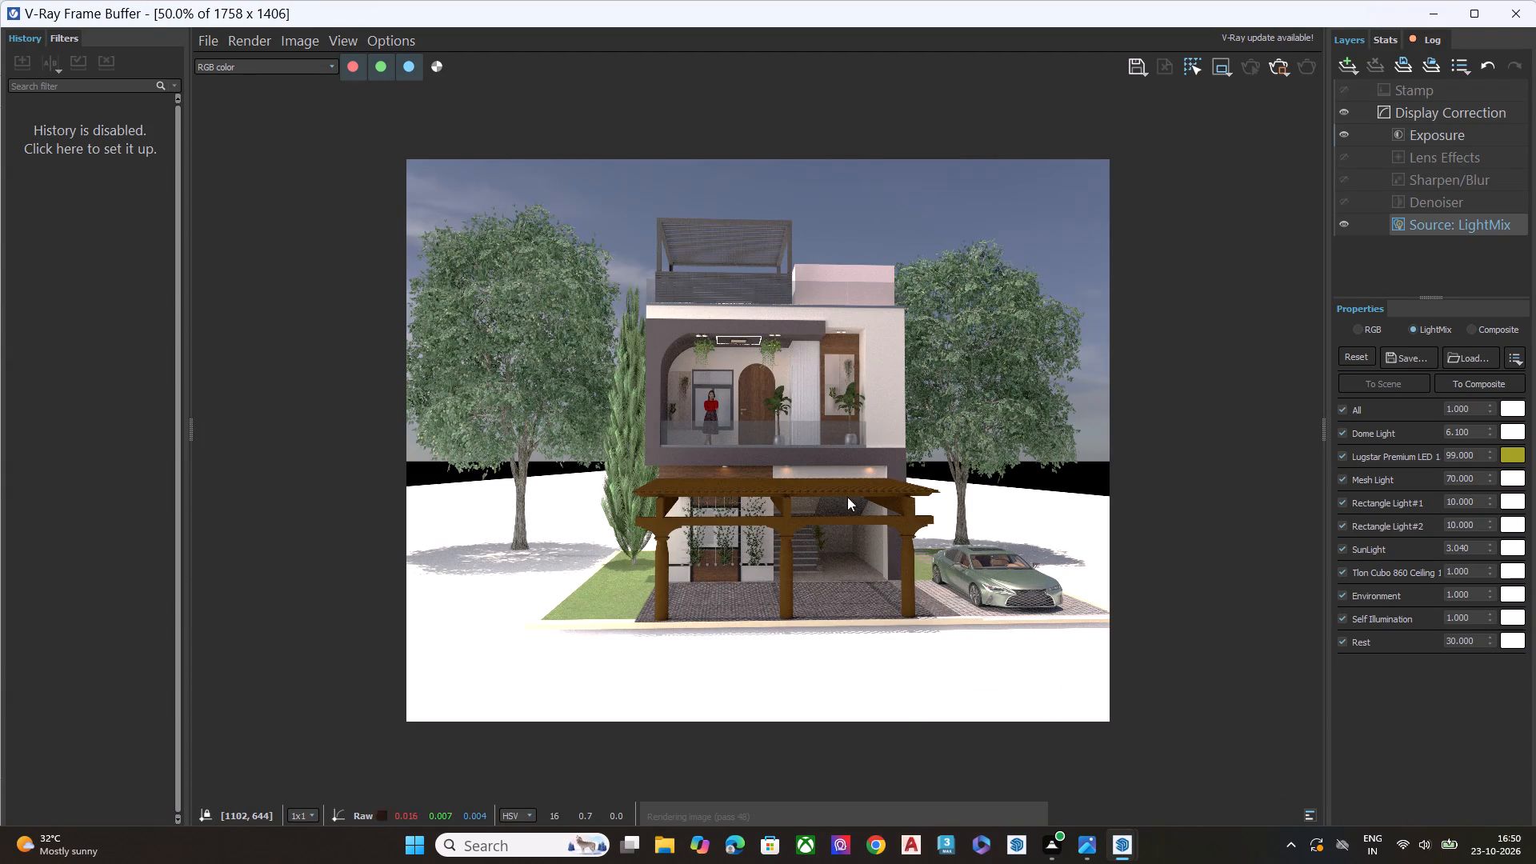
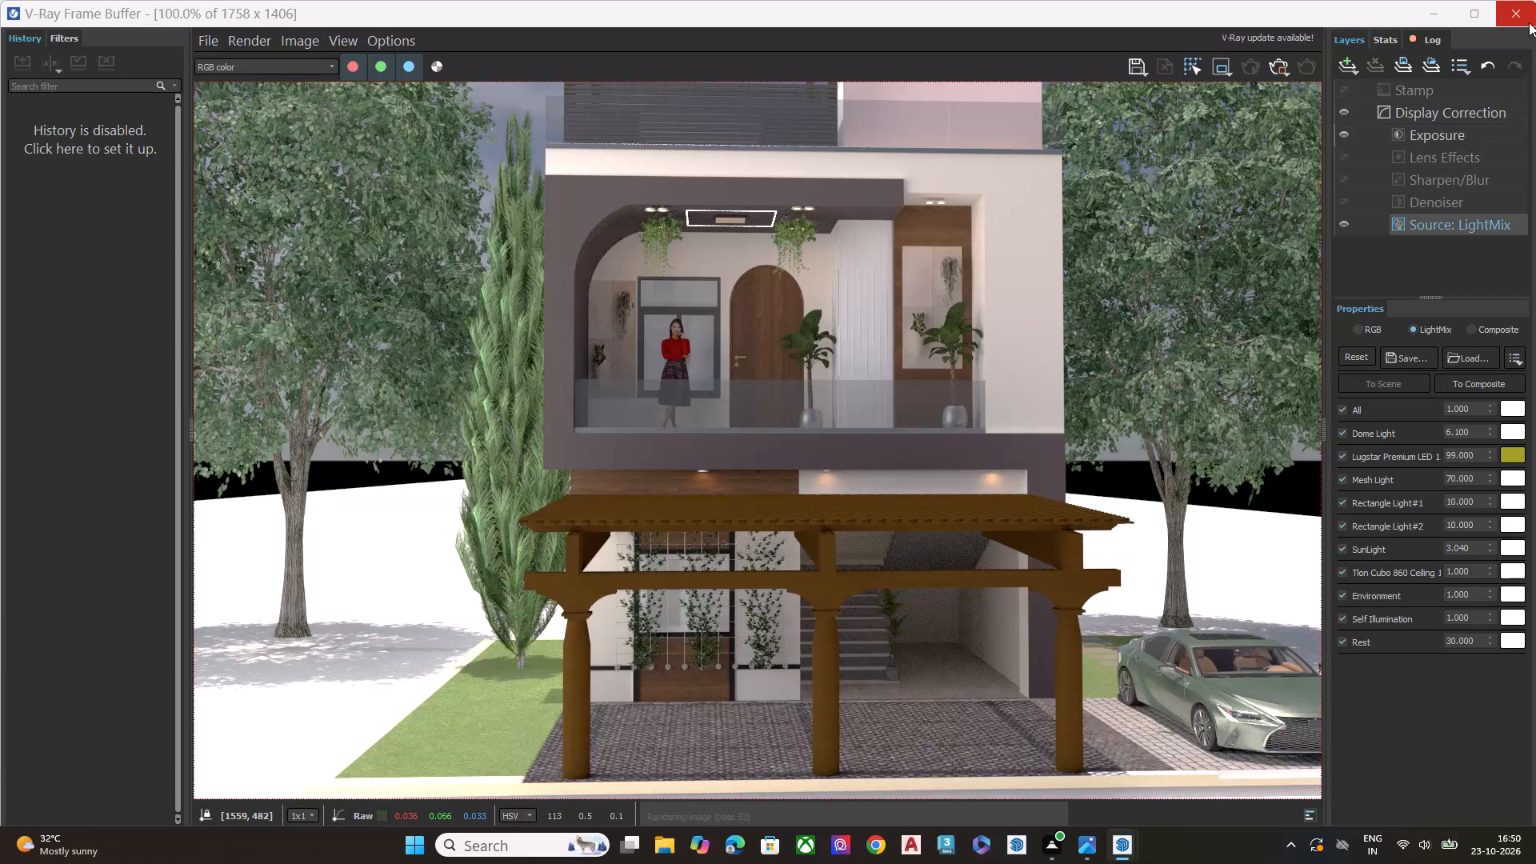
# Close the frame buffer and stop the running V-Ray render of Scene 2.
pyautogui.click(1522, 18)
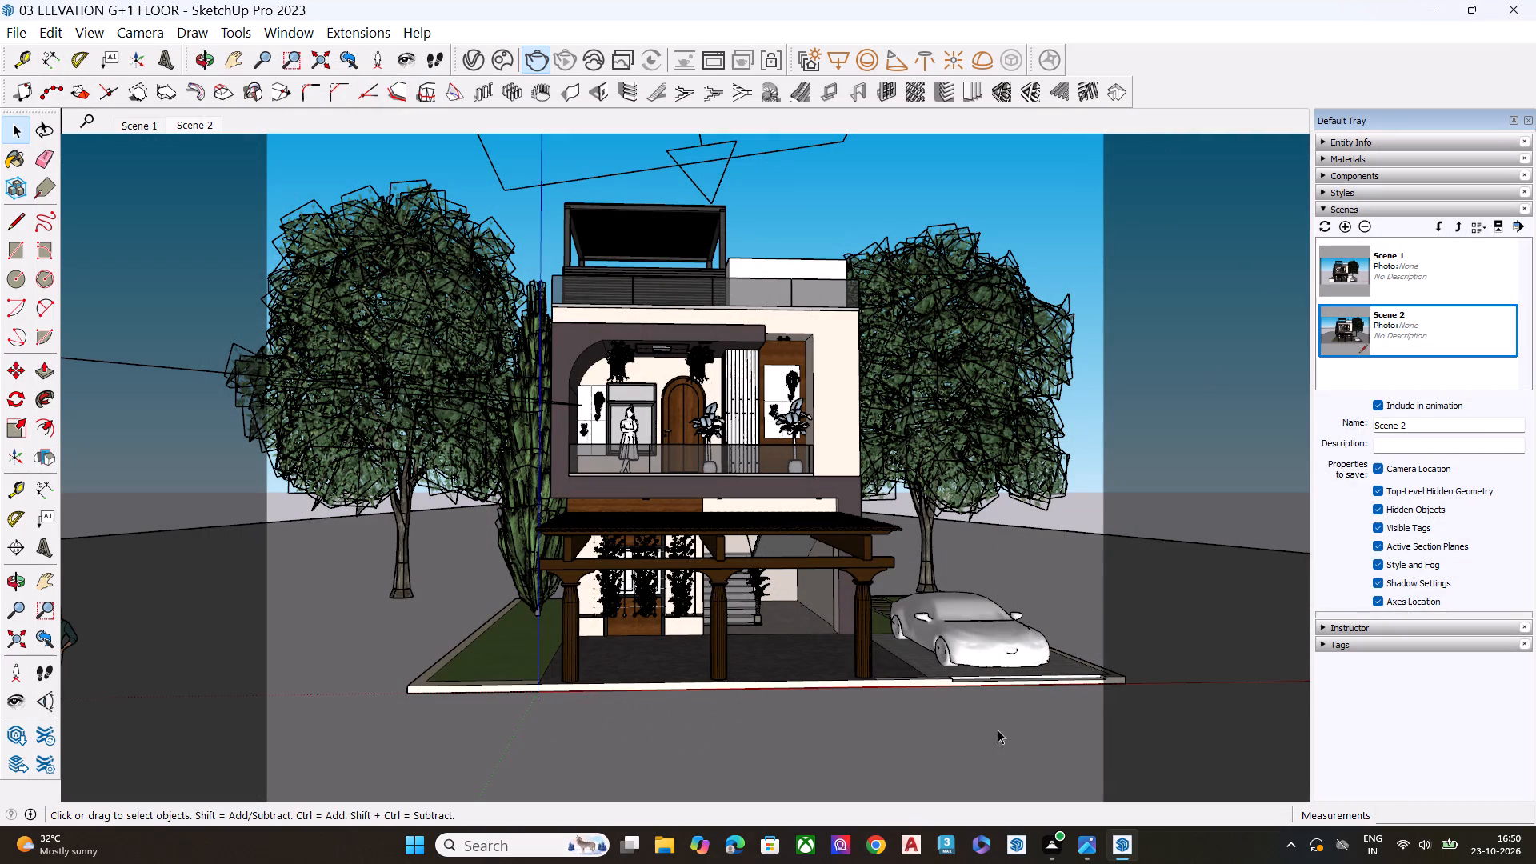
pyautogui.click(541, 69)
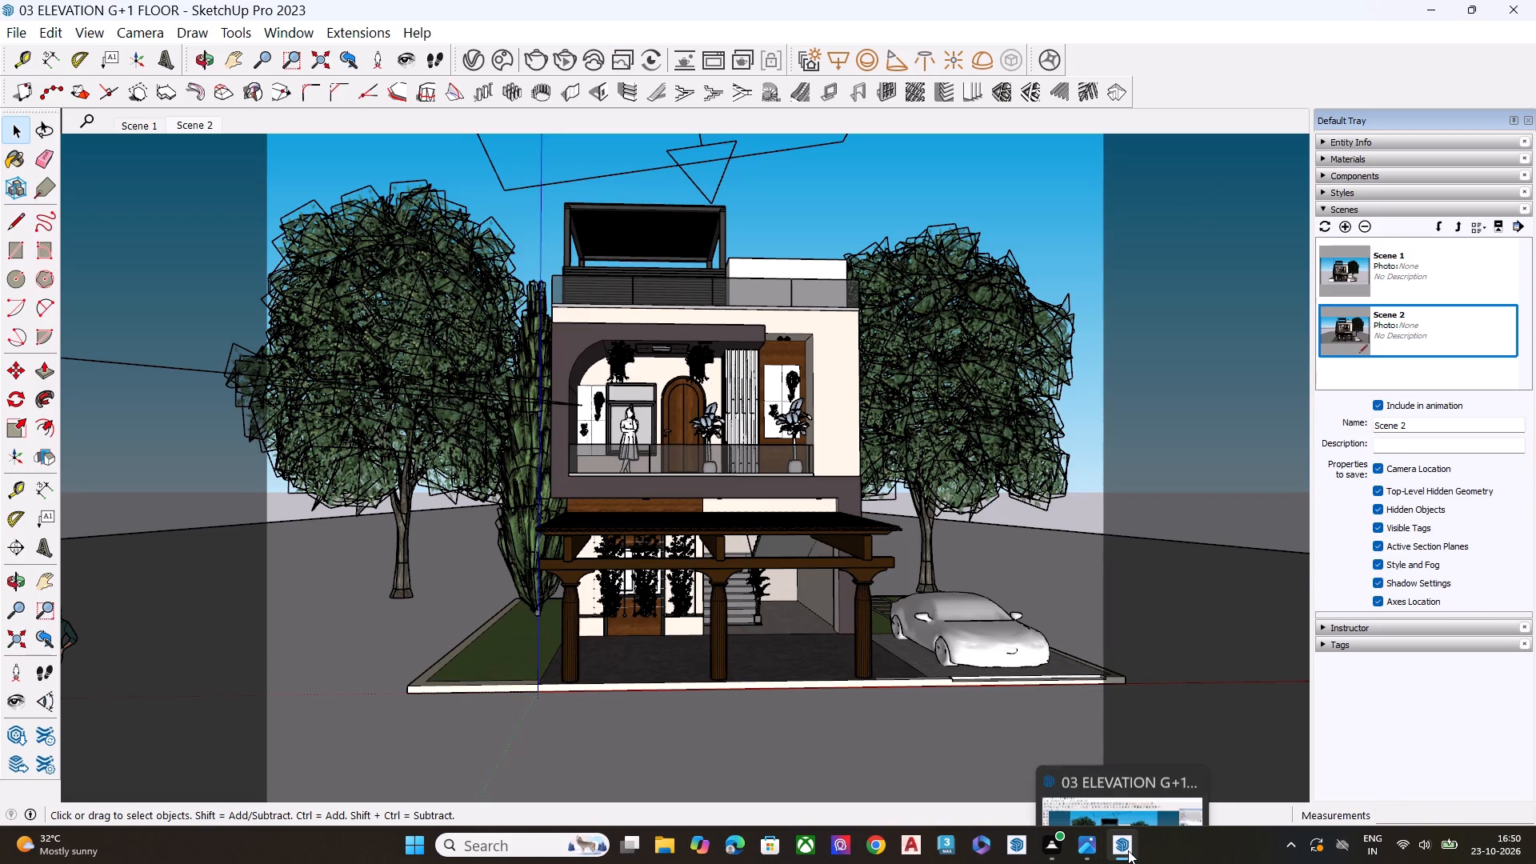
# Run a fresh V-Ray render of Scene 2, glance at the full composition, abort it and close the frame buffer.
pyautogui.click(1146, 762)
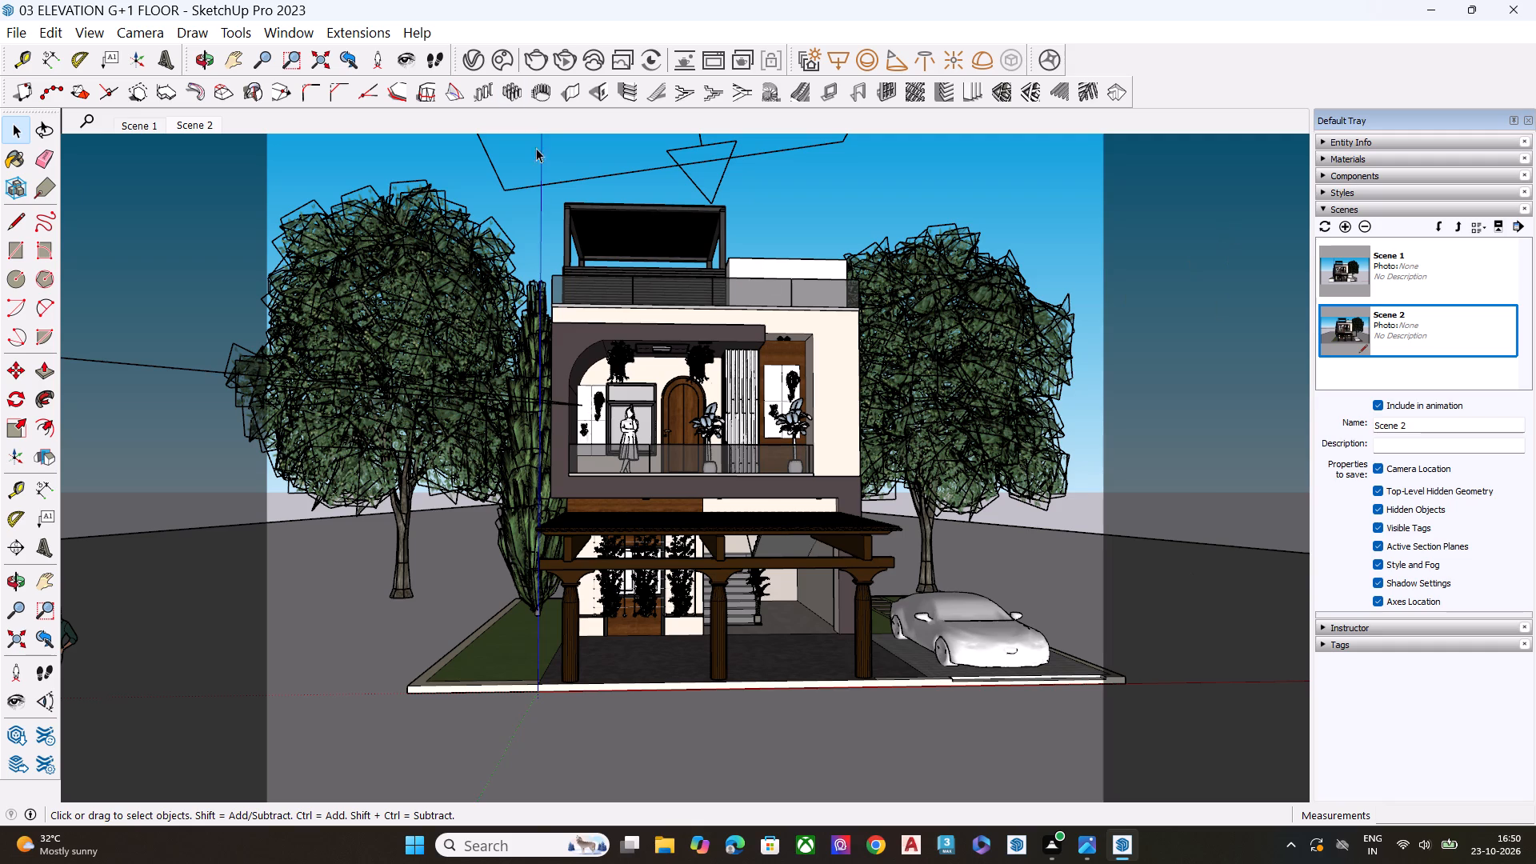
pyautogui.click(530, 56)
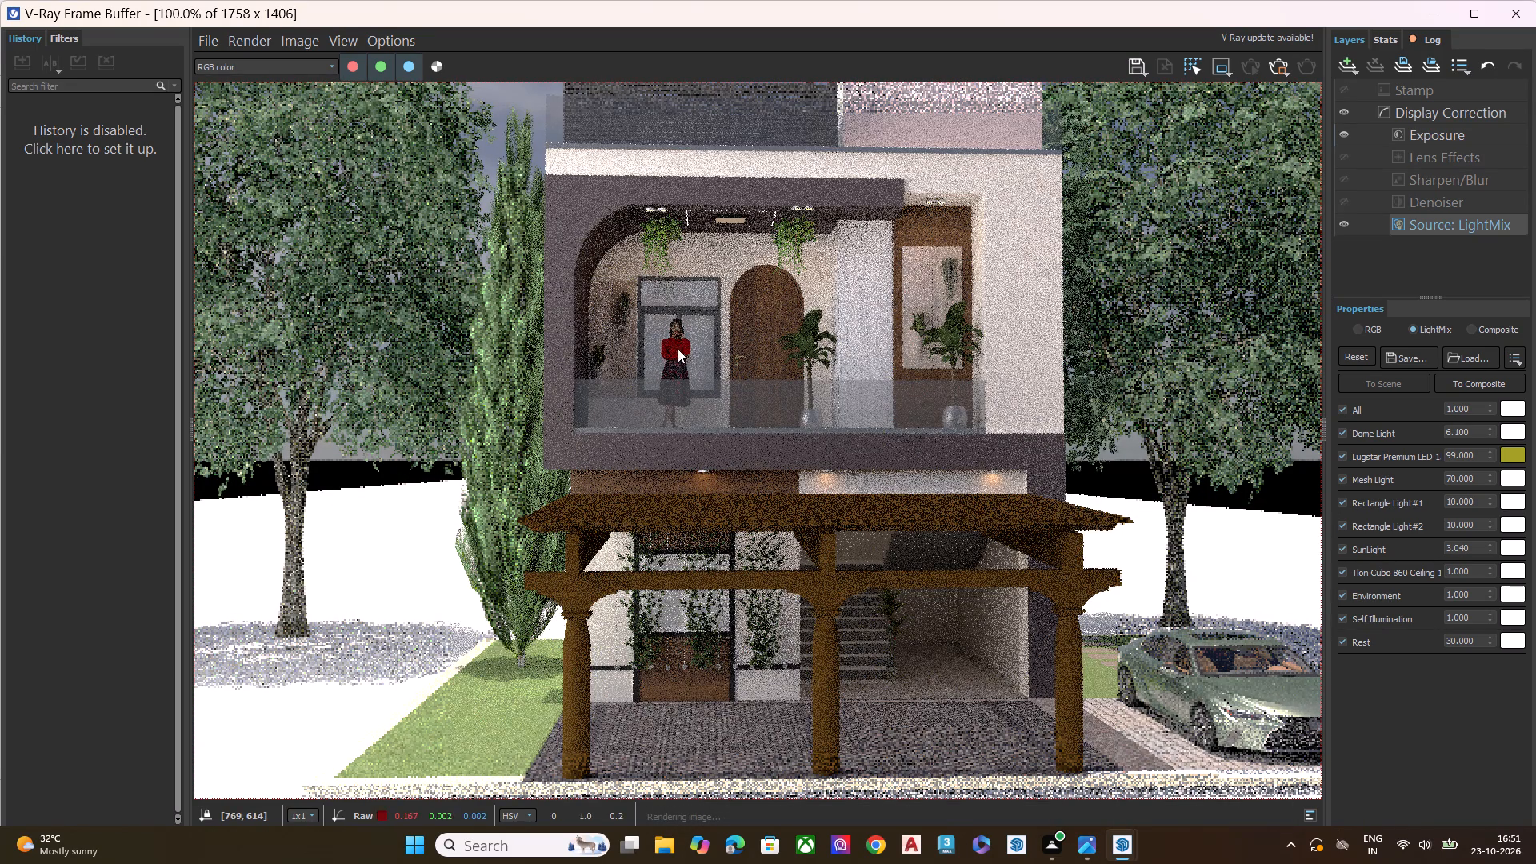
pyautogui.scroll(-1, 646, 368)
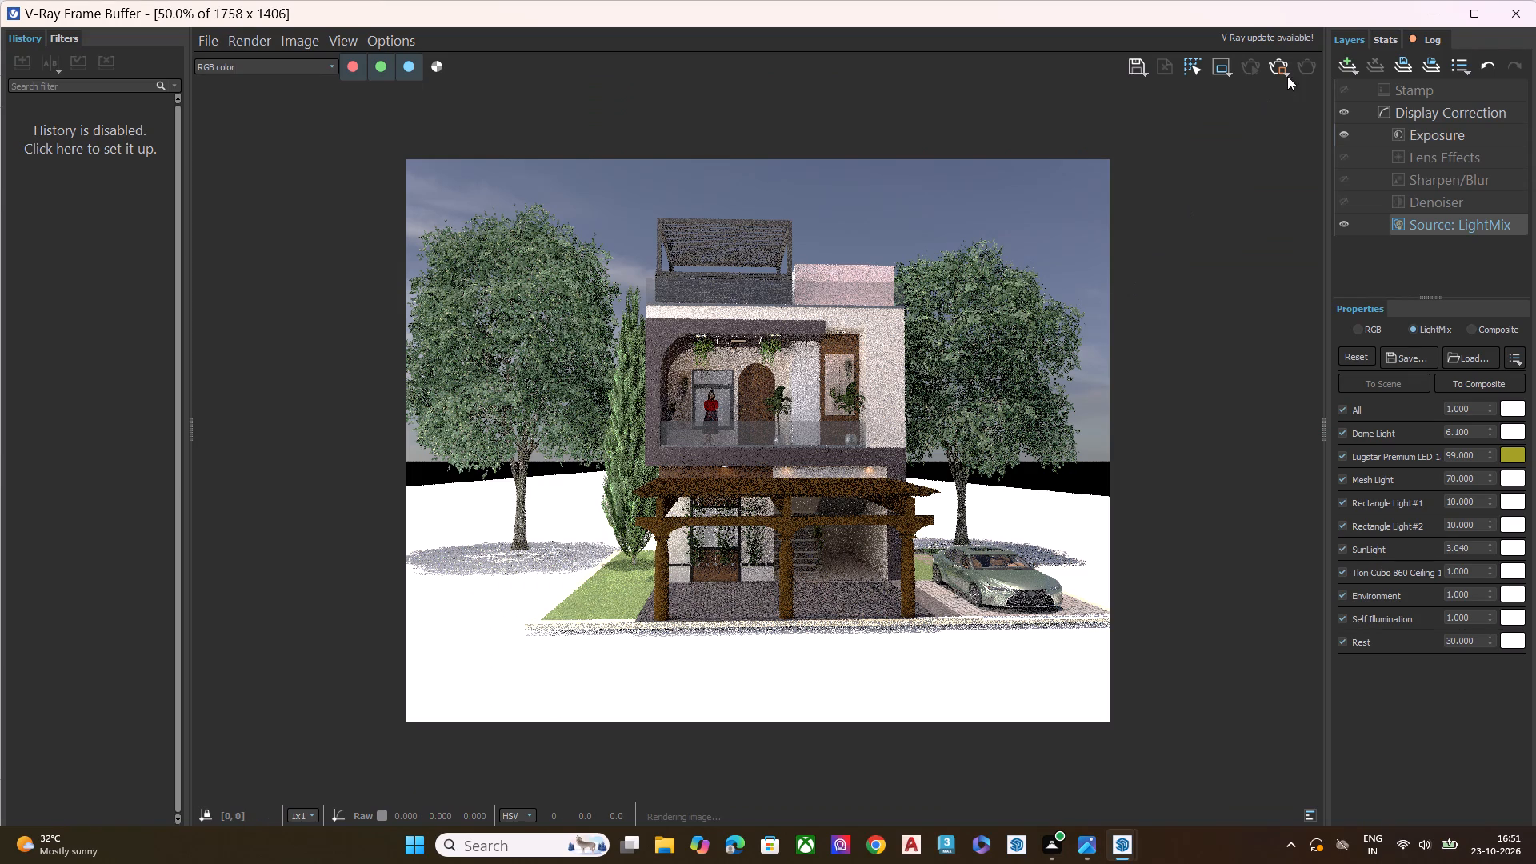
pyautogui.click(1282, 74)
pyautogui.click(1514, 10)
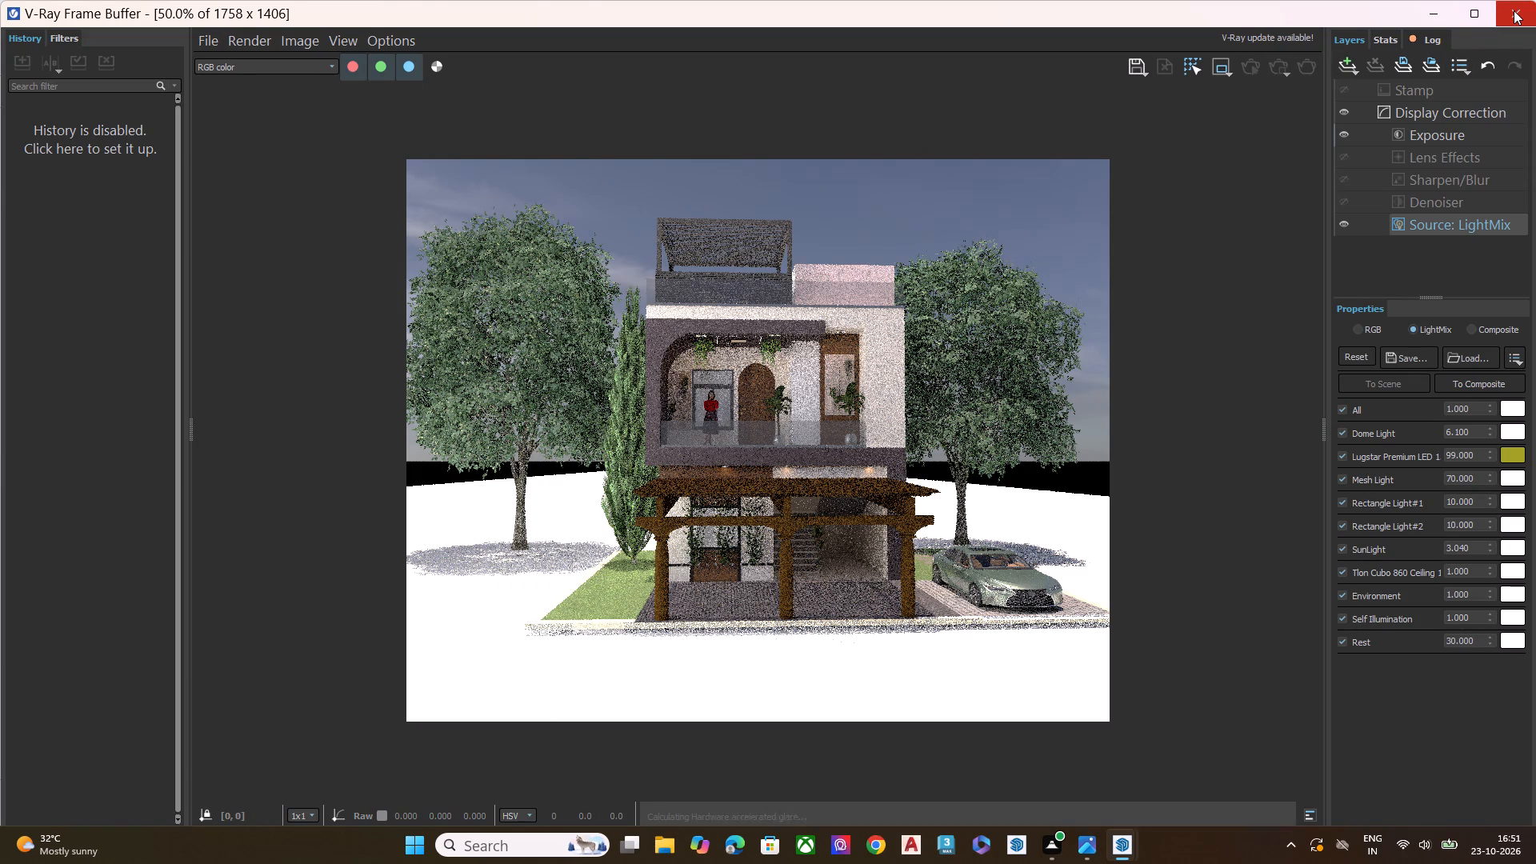
# Delete the large rectangle light above the house and the upright rectangle light beside it.
pyautogui.scroll(-5, 696, 415)
pyautogui.moveTo(762, 398); pyautogui.dragTo(771, 435, button='middle')
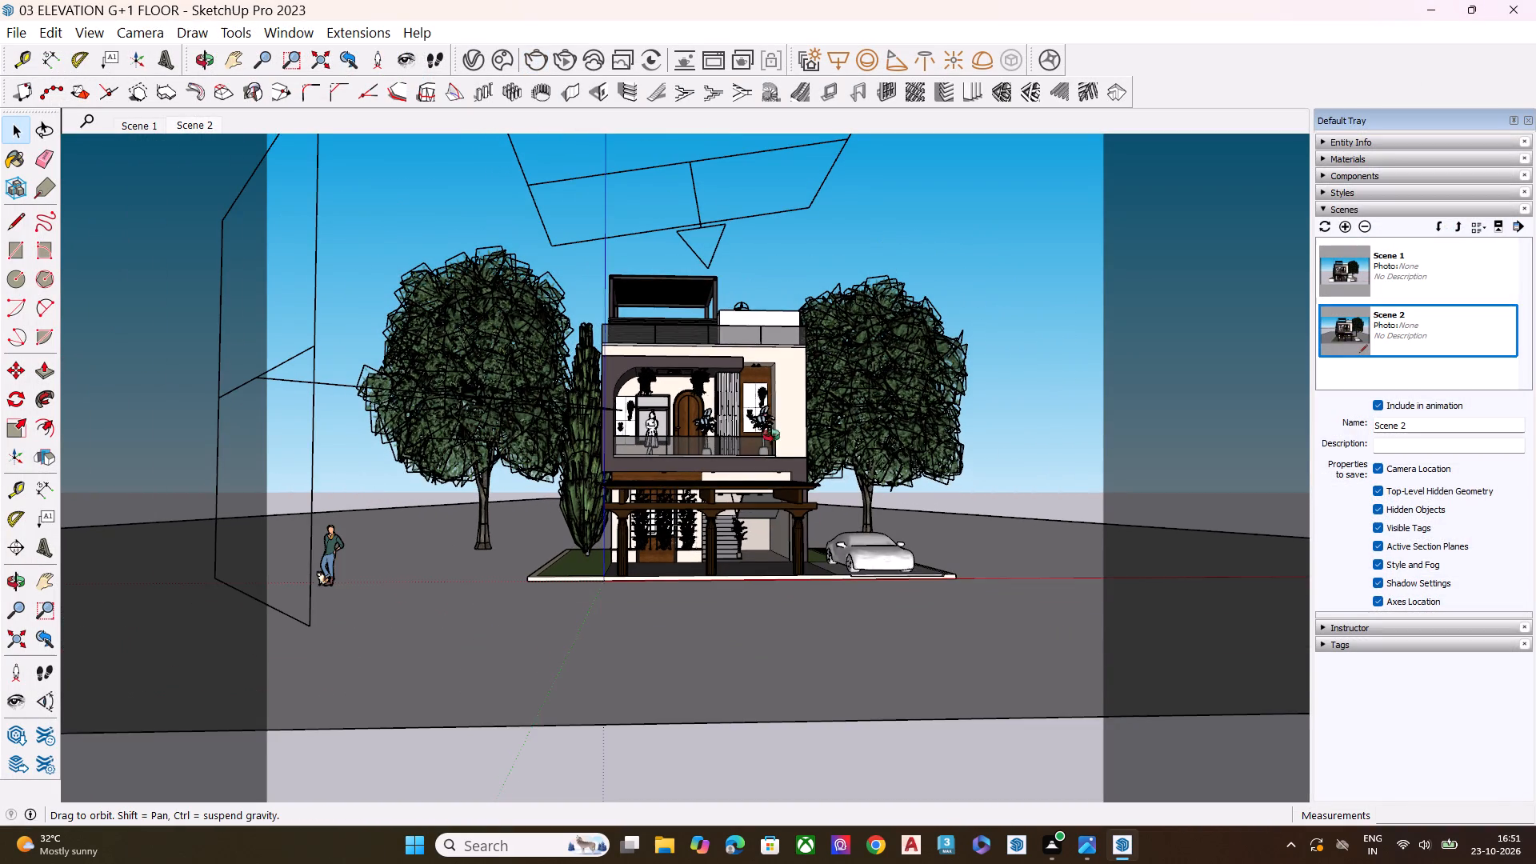
pyautogui.moveTo(771, 435); pyautogui.dragTo(761, 490, button='middle')
pyautogui.scroll(-7, 750, 479)
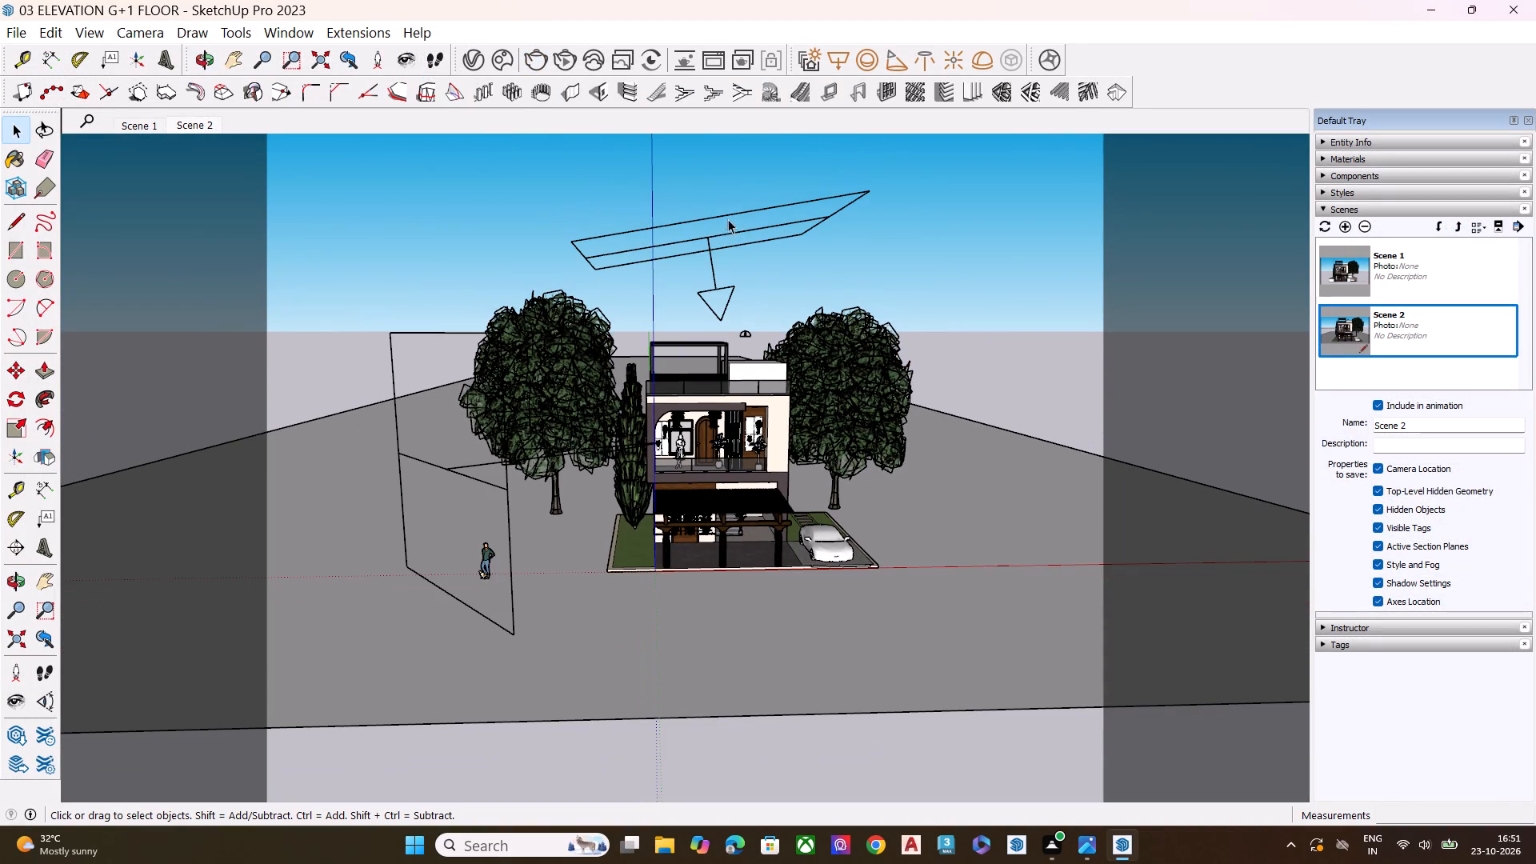
pyautogui.click(715, 238)
pyautogui.press('Delete')
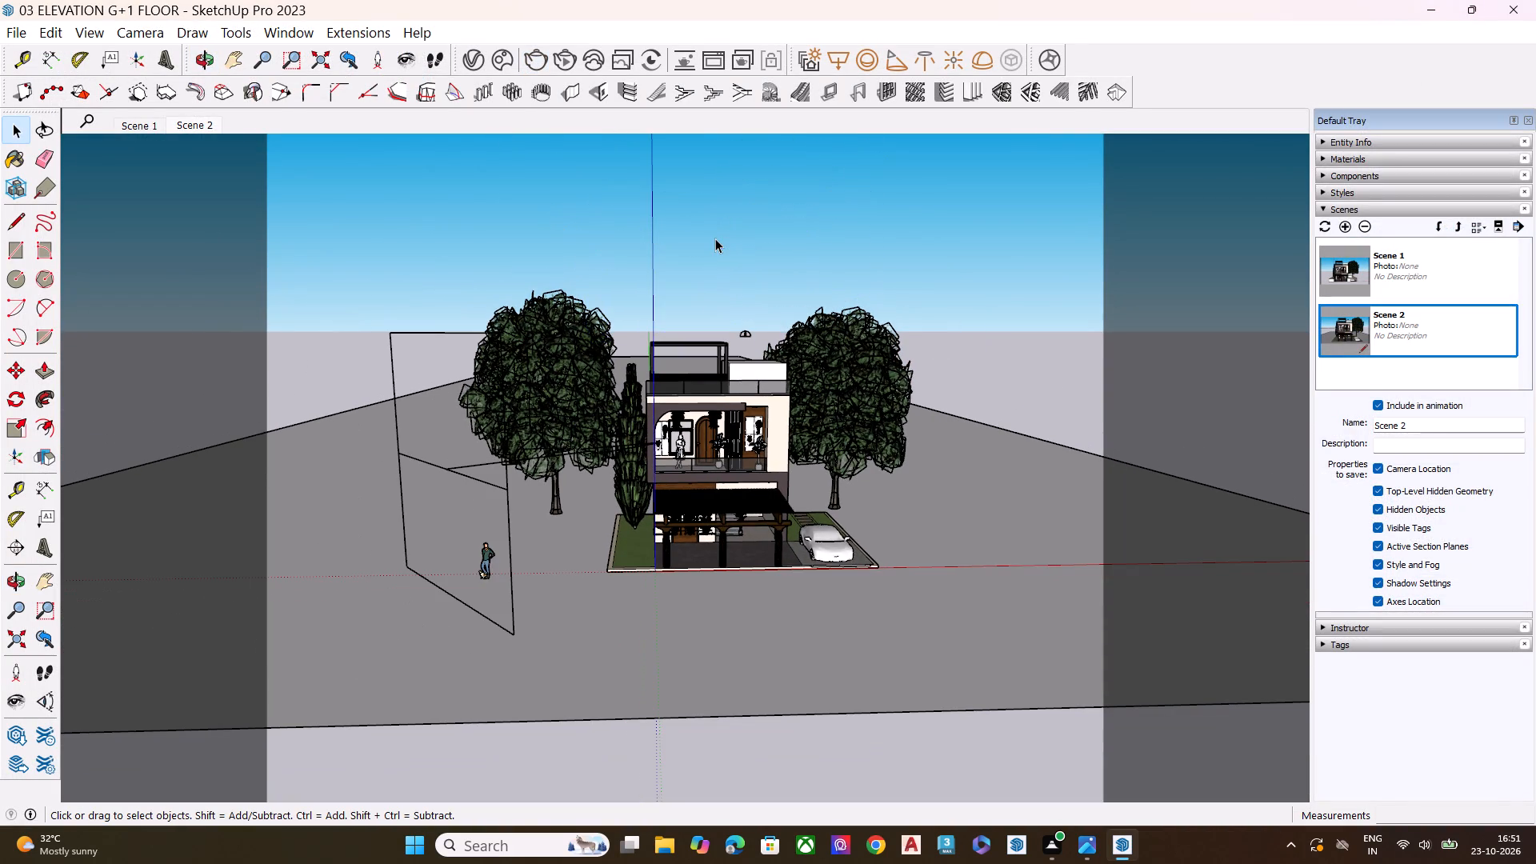
pyautogui.click(453, 473)
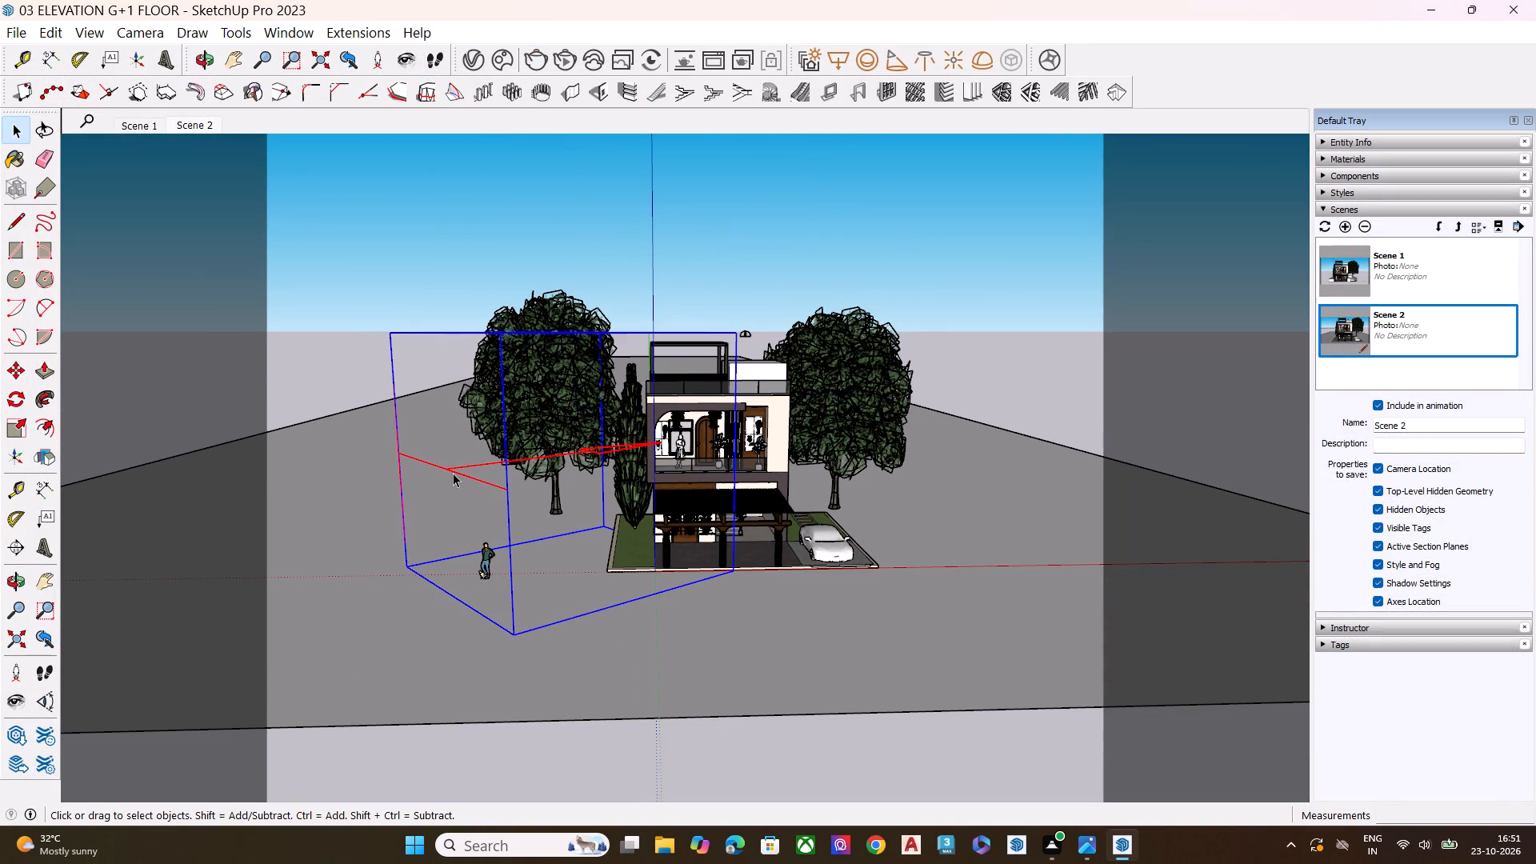
pyautogui.press('Delete')
# Delete the small dome light object above and behind the house.
pyautogui.scroll(3, 778, 394)
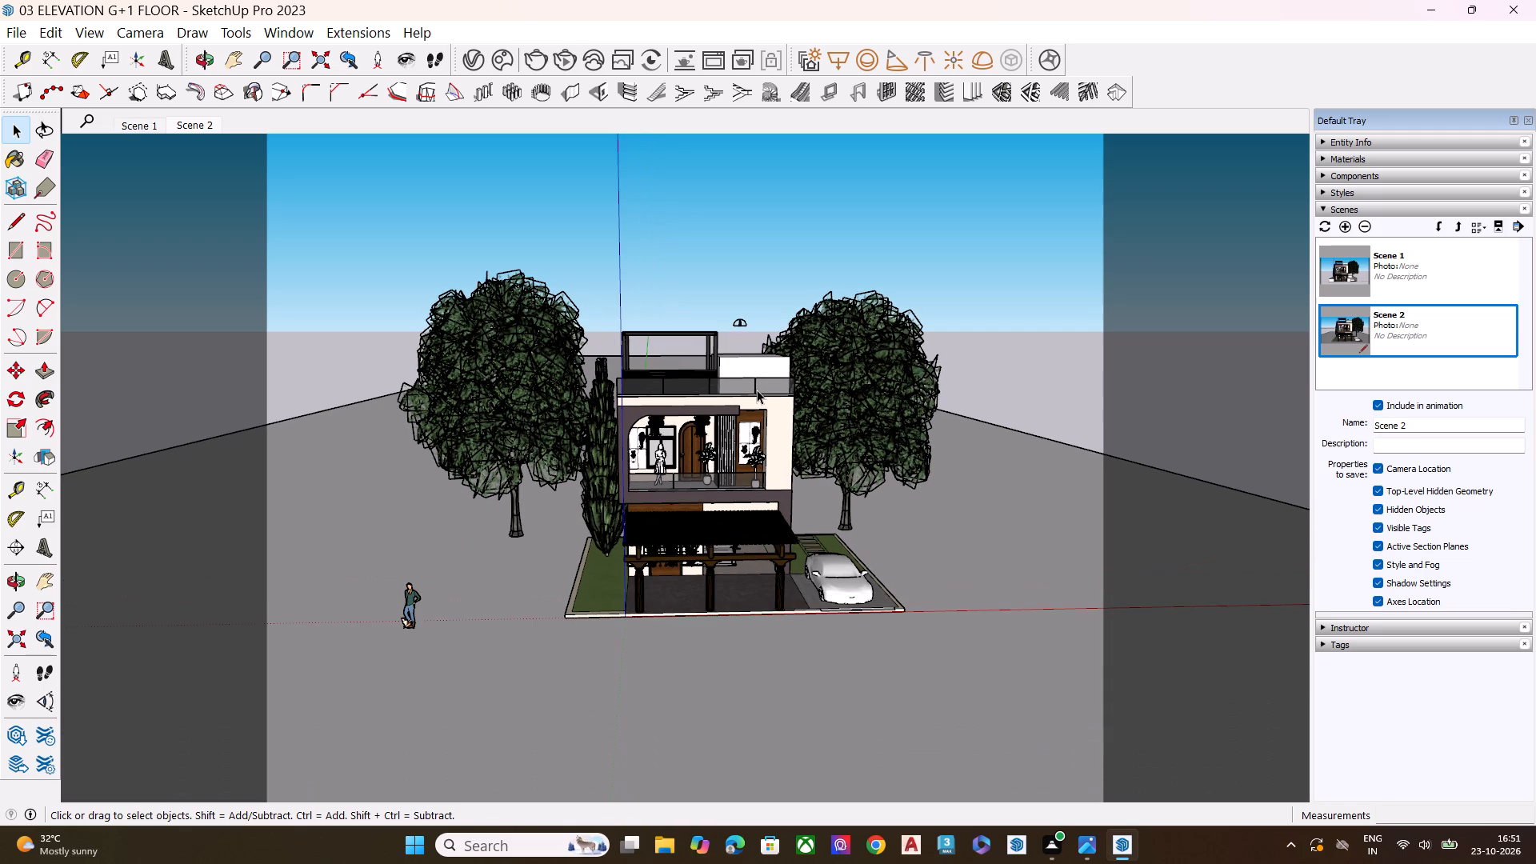
pyautogui.scroll(5, 946, 226)
pyautogui.scroll(-5, 732, 296)
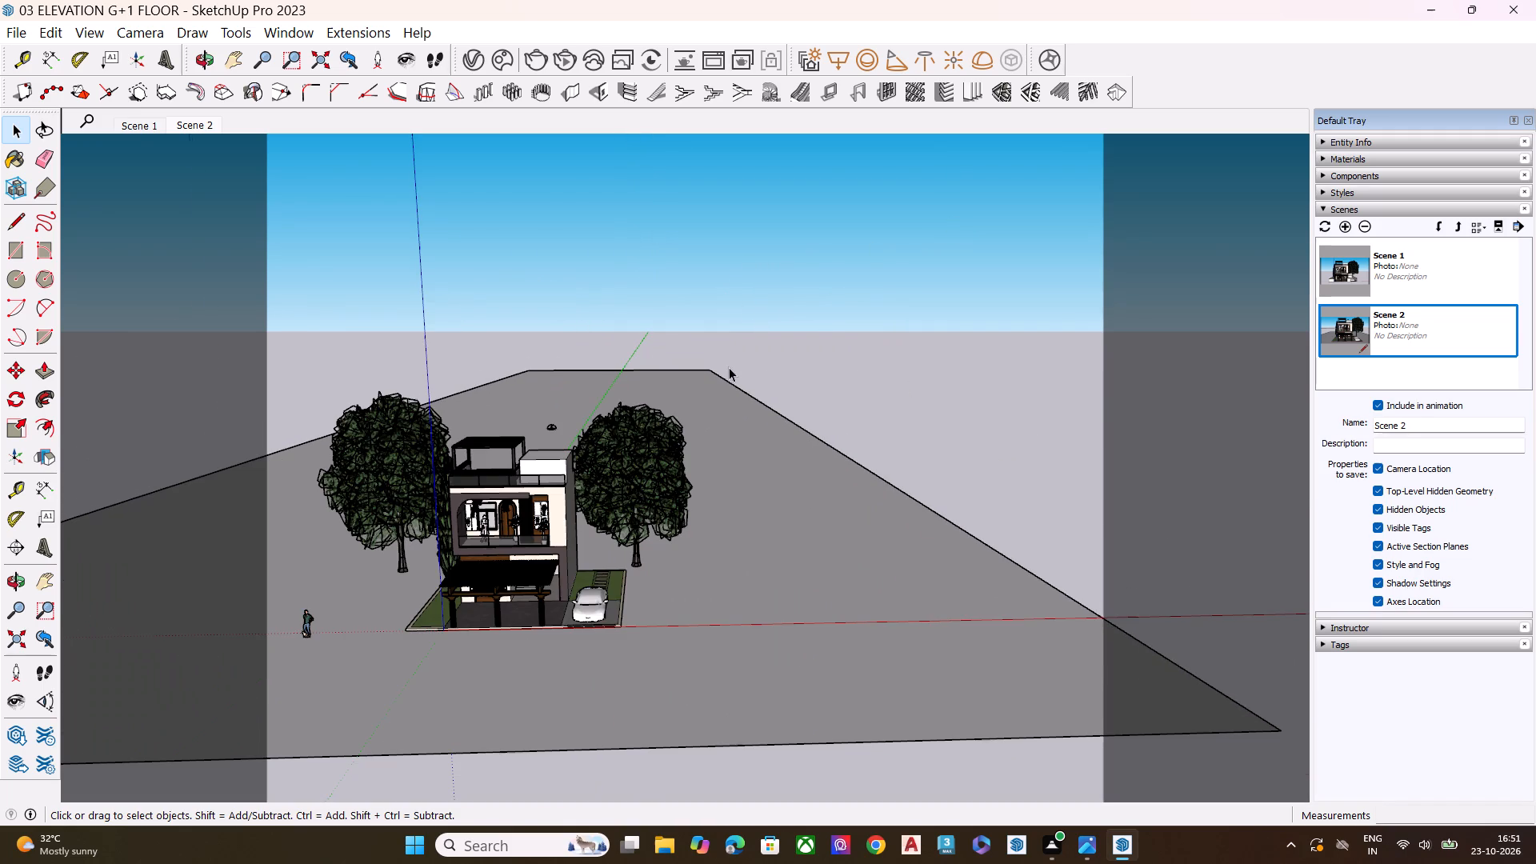
pyautogui.click(551, 432)
pyautogui.press('Delete')
# Scale the ground plane along the green axis so its rear edge comes closer behind the house and trees.
pyautogui.click(574, 391)
pyautogui.press('s')
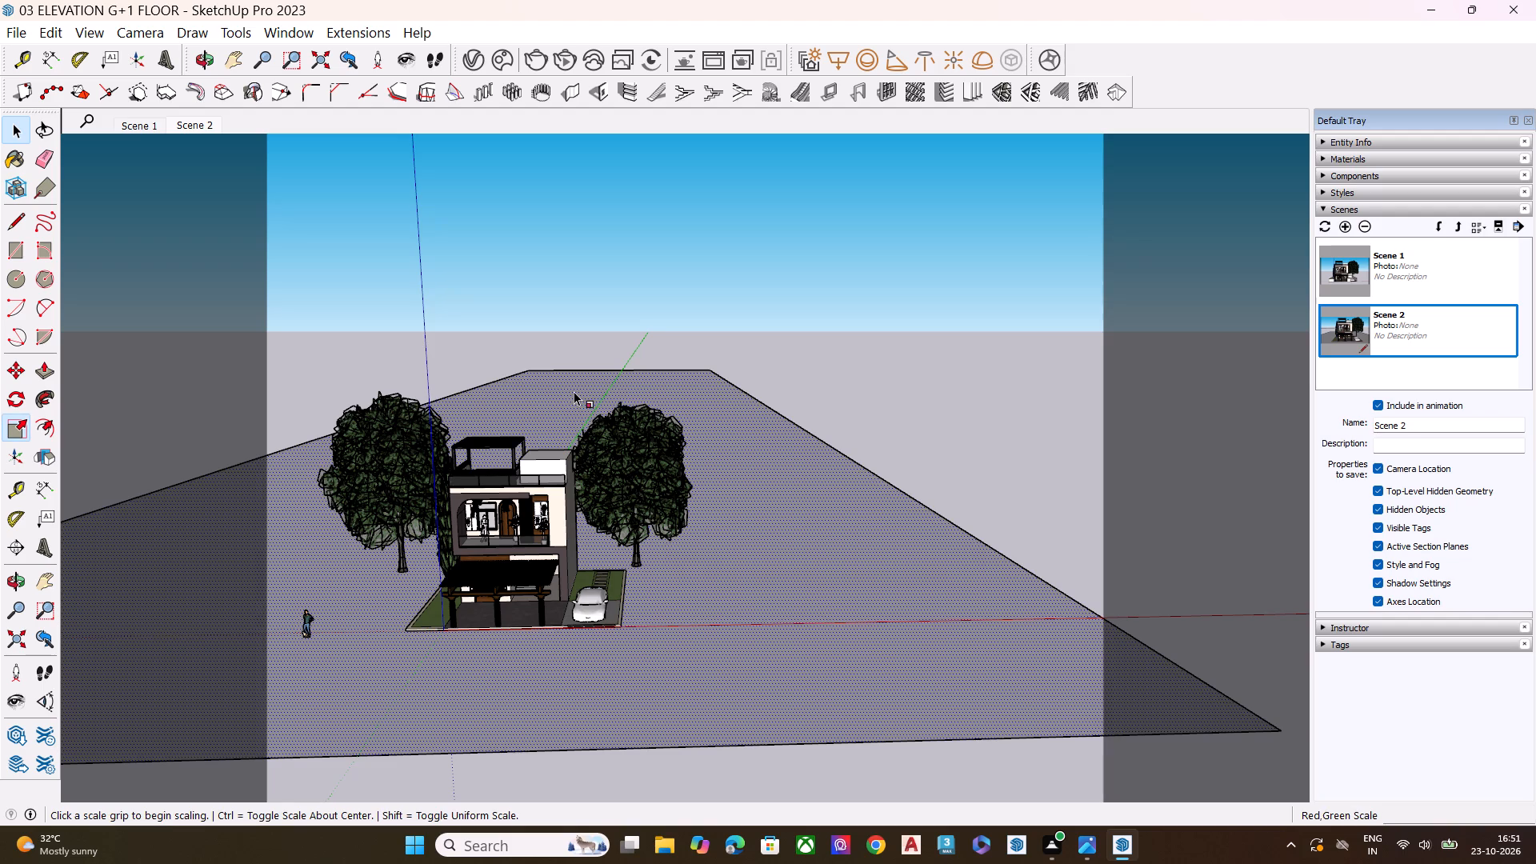
pyautogui.click(617, 366)
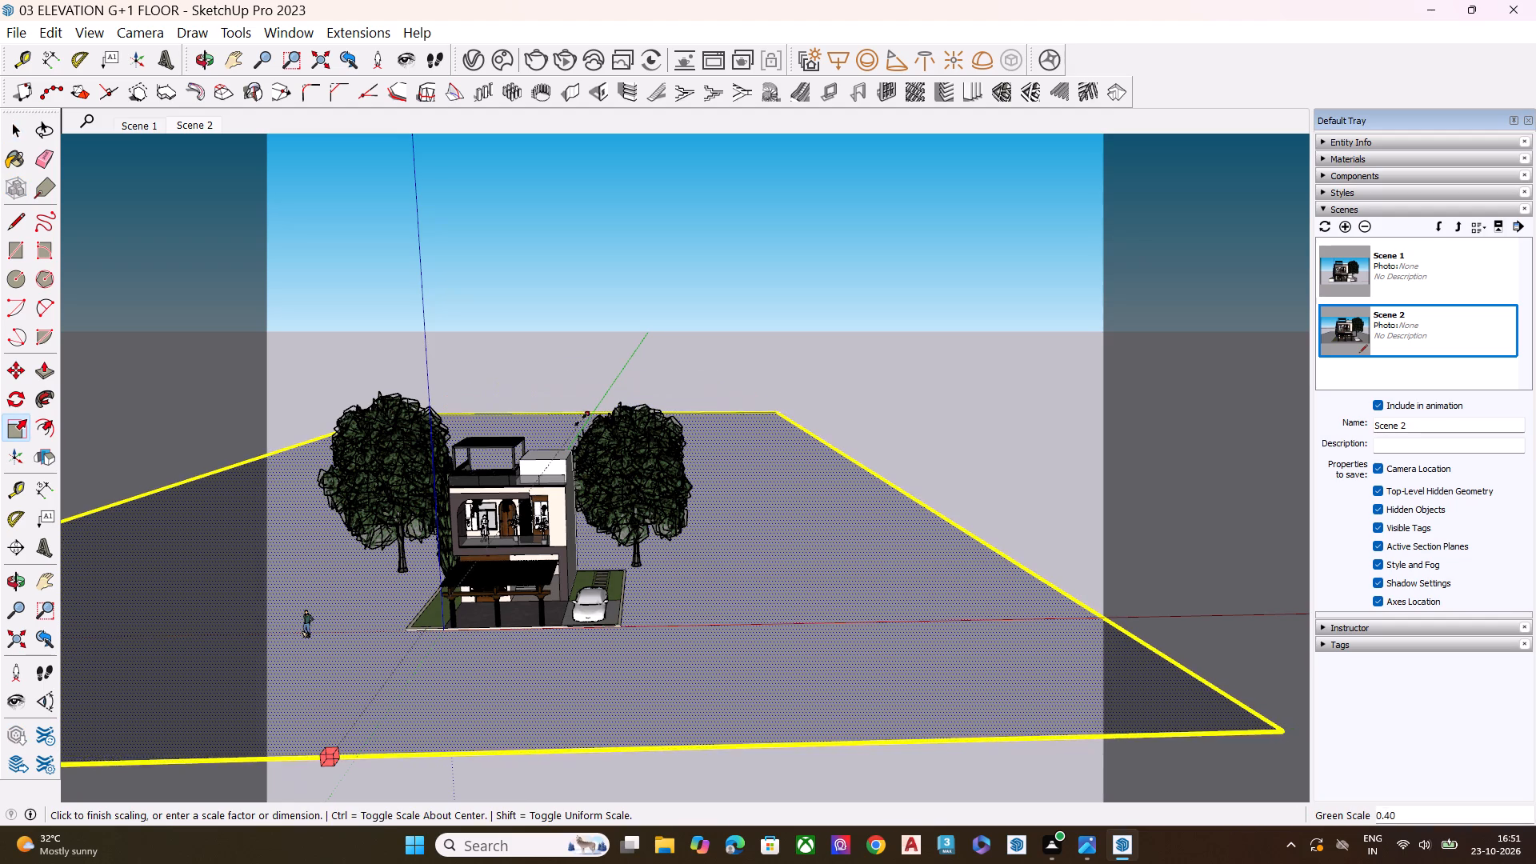
pyautogui.click(581, 423)
pyautogui.press('space')
pyautogui.click(696, 358)
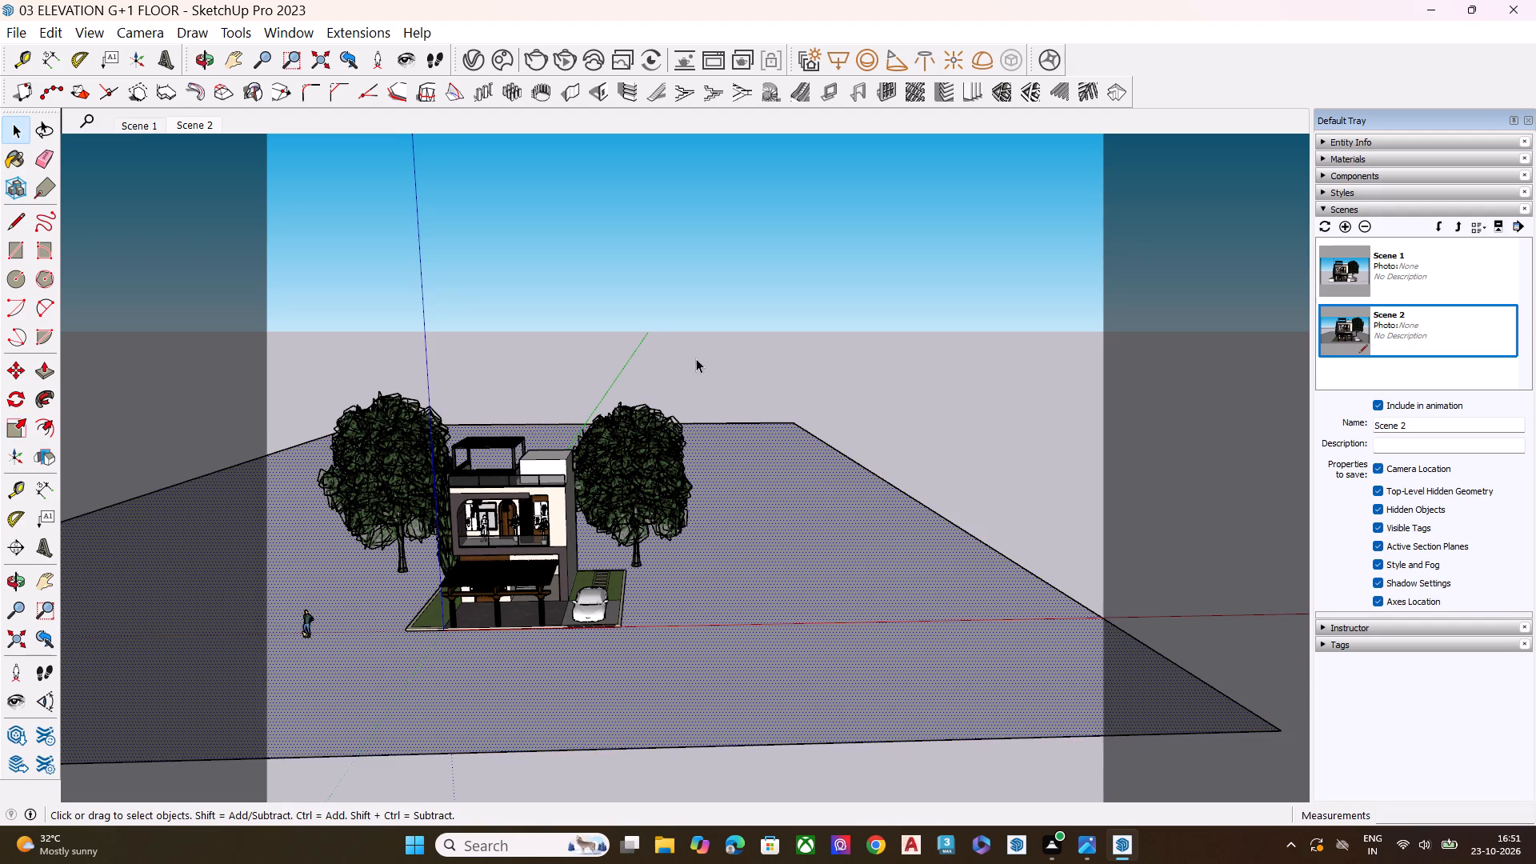
# Frame a low three-quarter corner view of the house showing the cypress, arched balcony, pergola and parked car.
pyautogui.scroll(-5, 751, 447)
pyautogui.moveTo(621, 572); pyautogui.dragTo(593, 536, button='middle')
pyautogui.scroll(3, 601, 542)
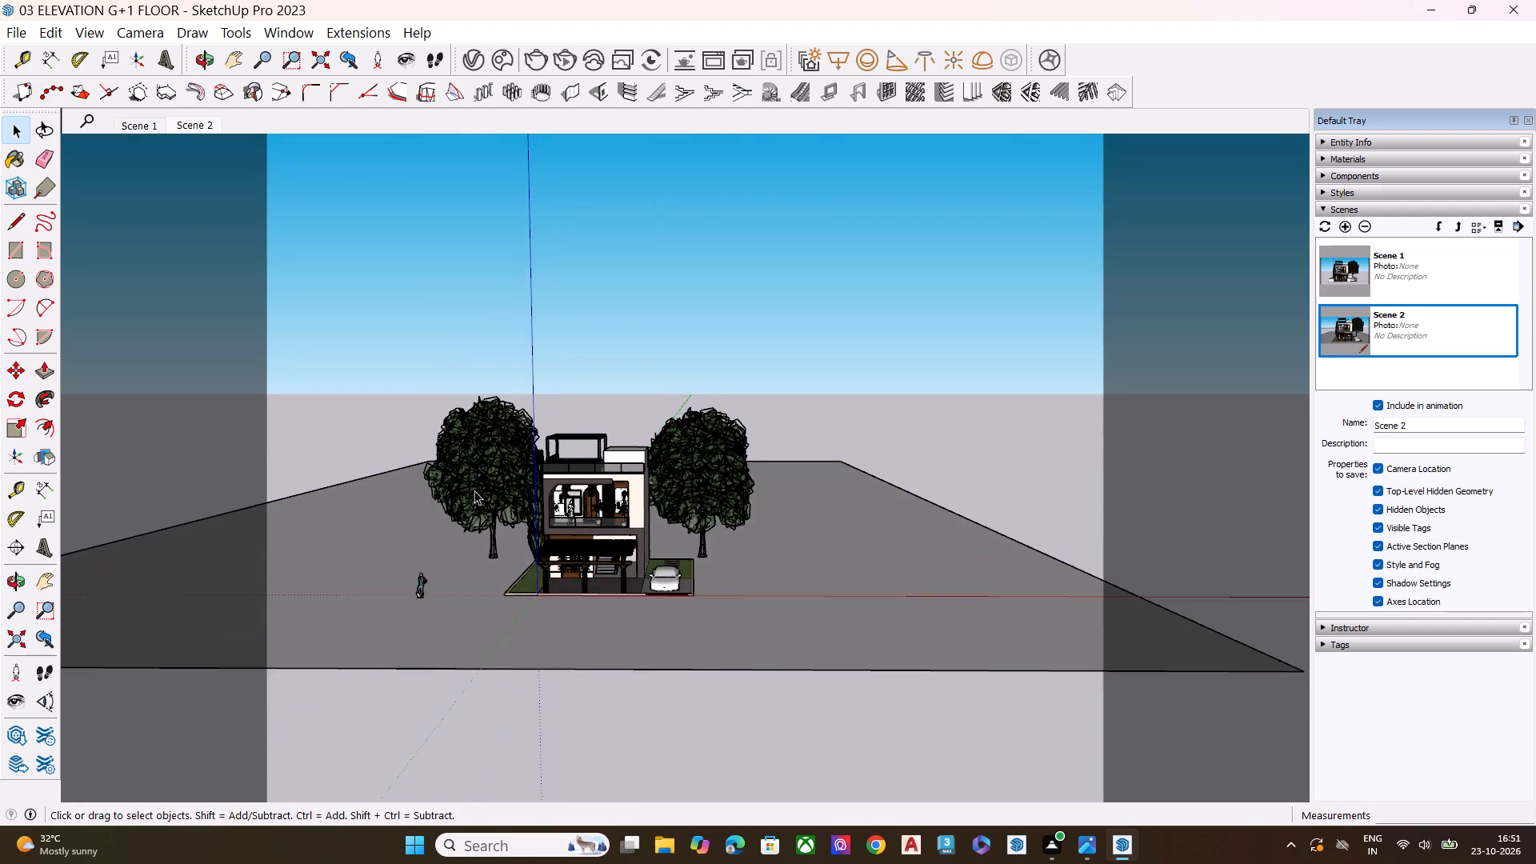
pyautogui.scroll(-1, 474, 490)
pyautogui.scroll(7, 474, 490)
pyautogui.scroll(3, 683, 525)
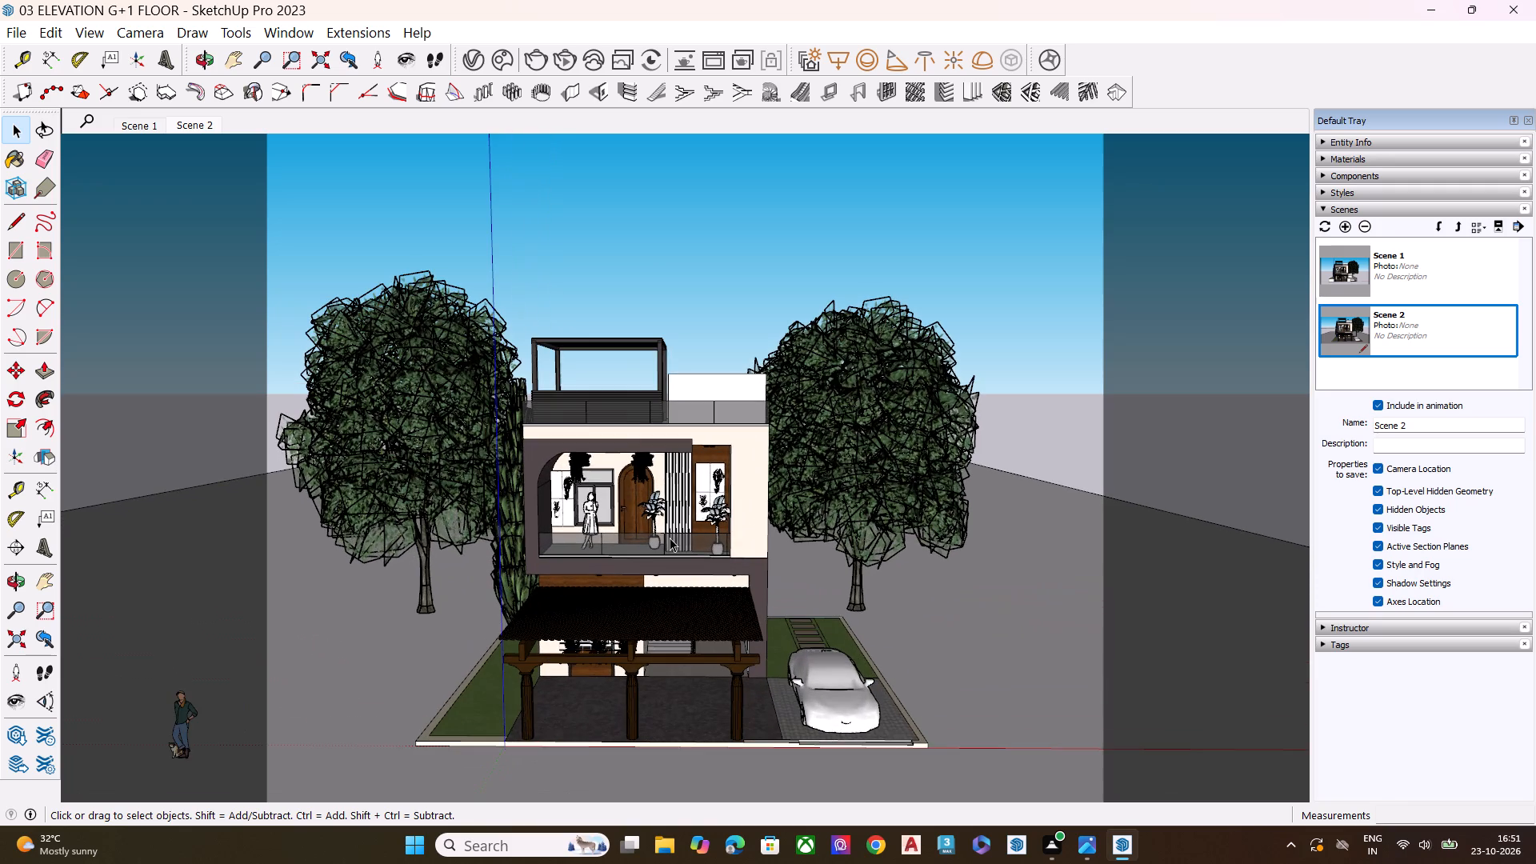
pyautogui.moveTo(670, 538); pyautogui.dragTo(673, 513, button='middle')
pyautogui.scroll(1, 666, 515)
pyautogui.moveTo(652, 519); pyautogui.dragTo(670, 498, button='middle')
pyautogui.press('h')
pyautogui.moveTo(629, 533); pyautogui.dragTo(670, 514)
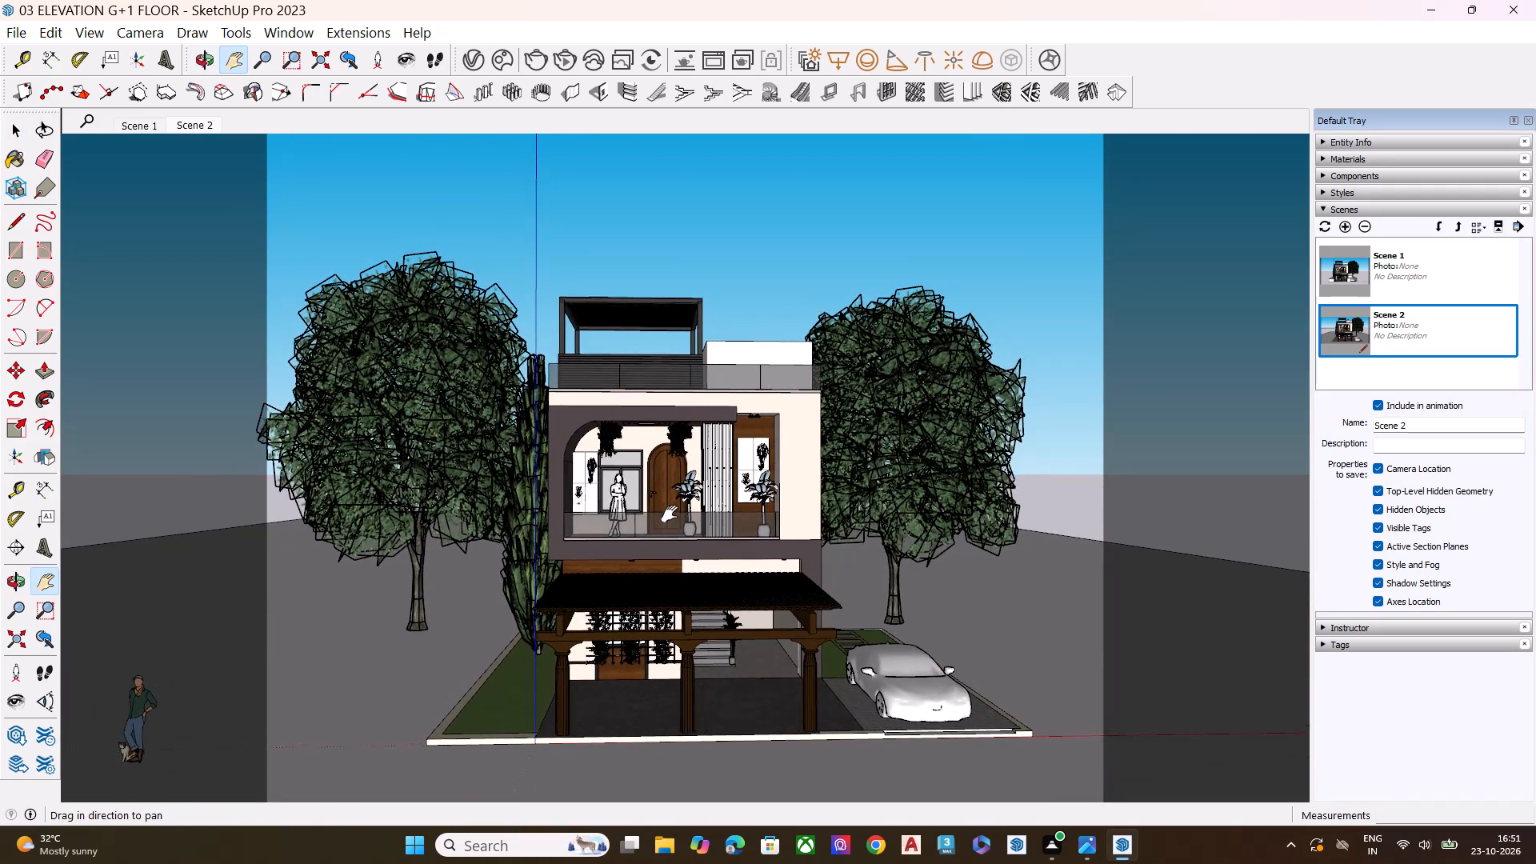
pyautogui.moveTo(670, 514); pyautogui.dragTo(681, 516)
pyautogui.scroll(2, 675, 522)
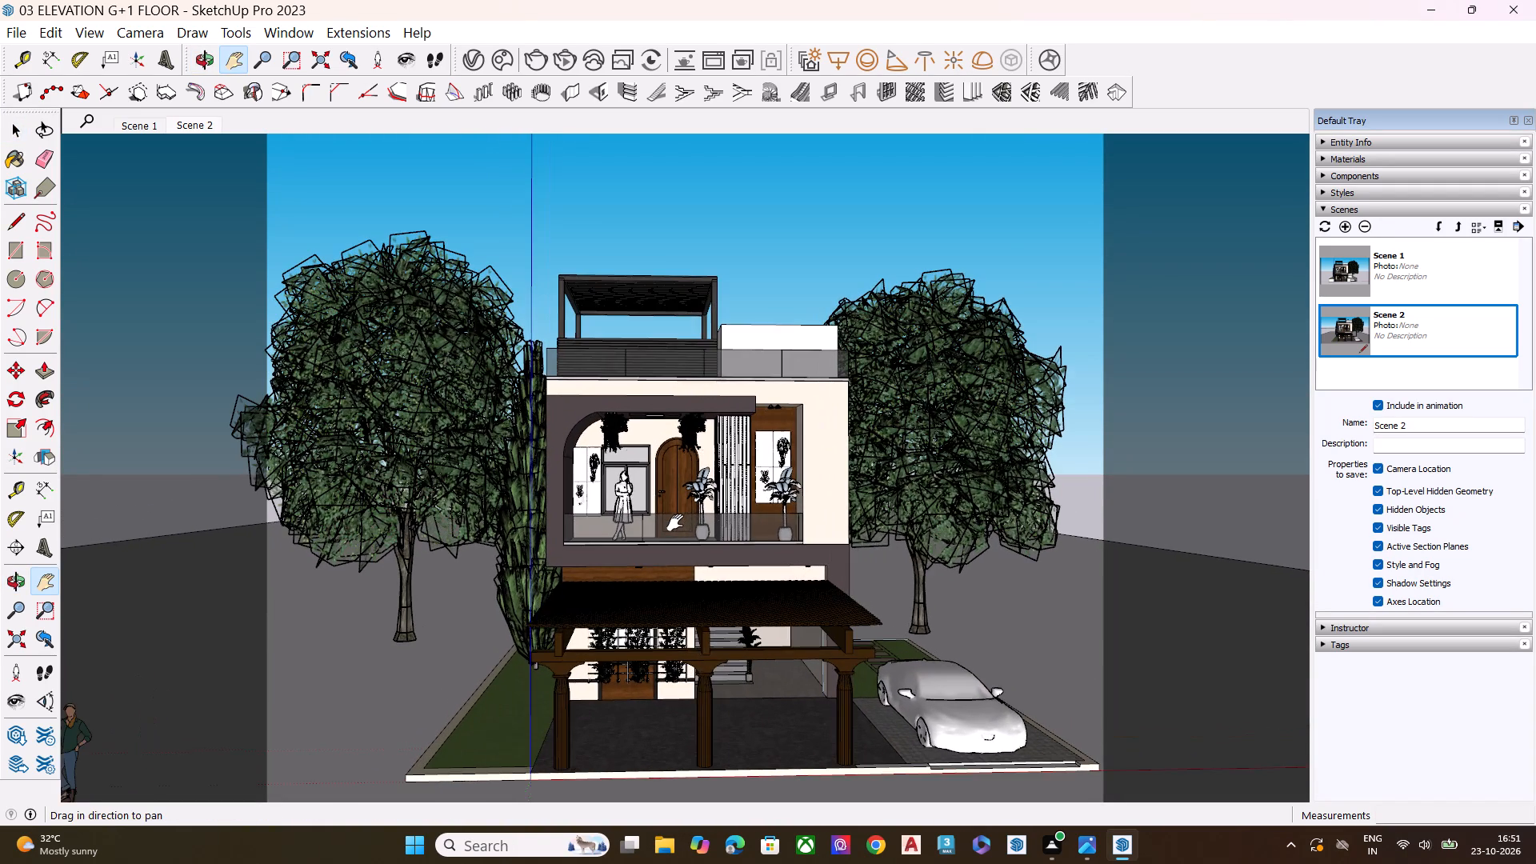
pyautogui.moveTo(665, 517); pyautogui.dragTo(659, 492, button='middle')
pyautogui.scroll(2, 737, 523)
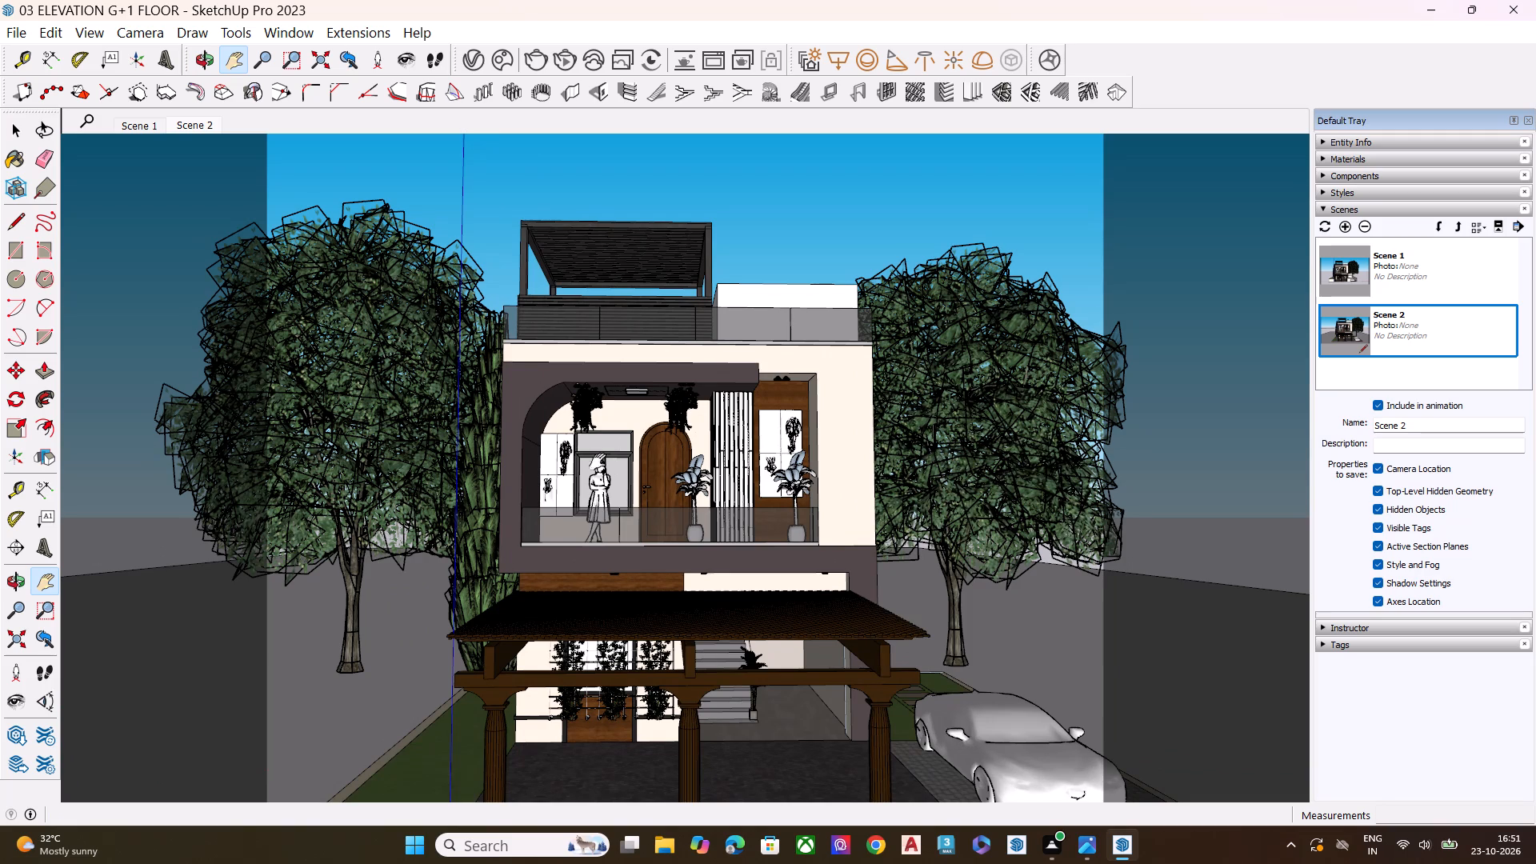
pyautogui.scroll(-6, 582, 450)
pyautogui.moveTo(638, 494); pyautogui.dragTo(1009, 485, button='middle')
pyautogui.scroll(1, 774, 468)
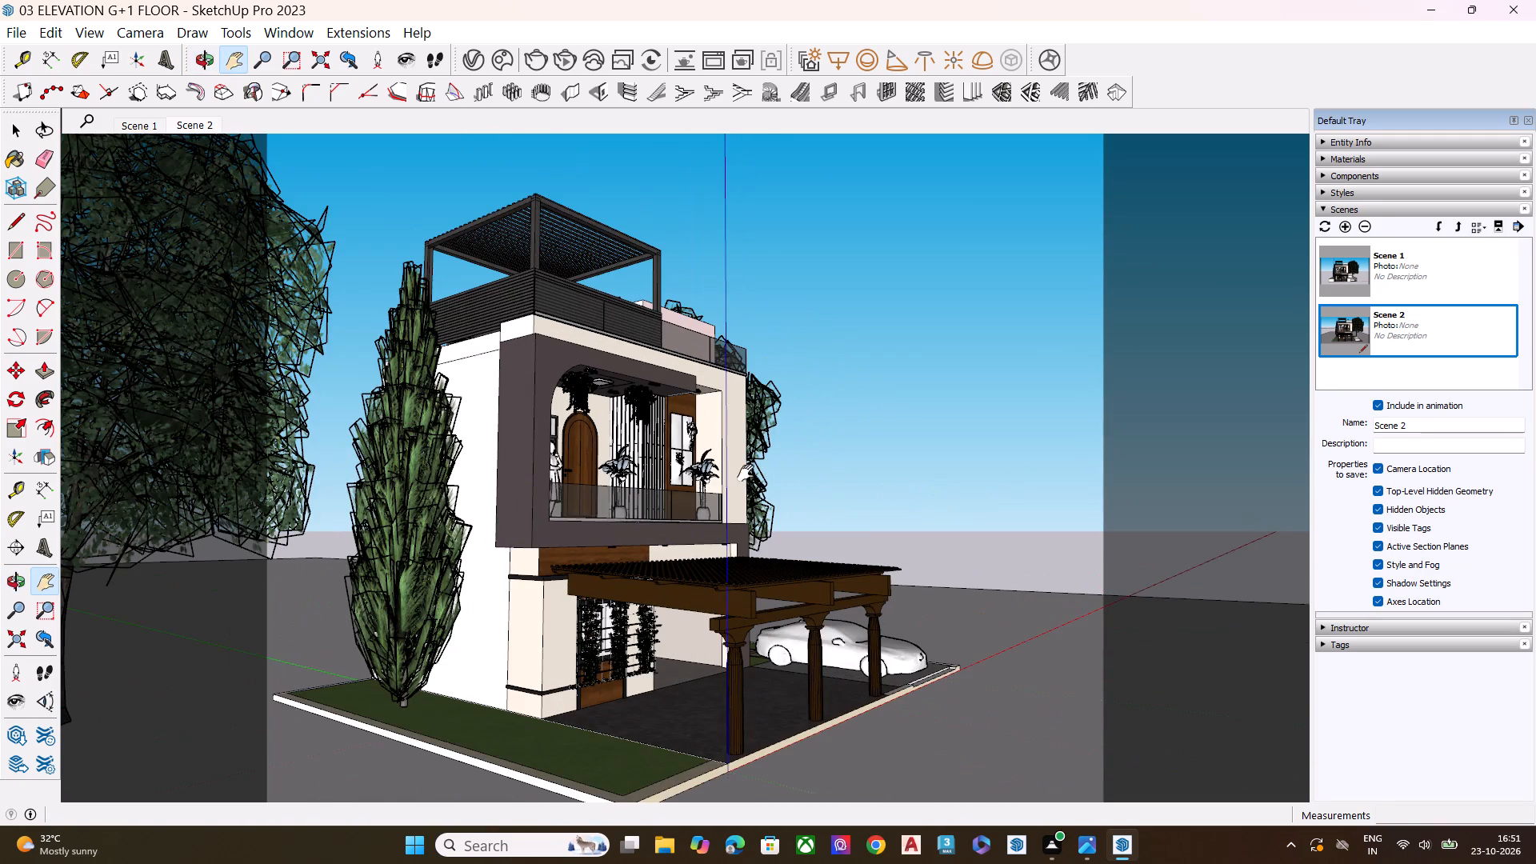
pyautogui.scroll(1, 742, 473)
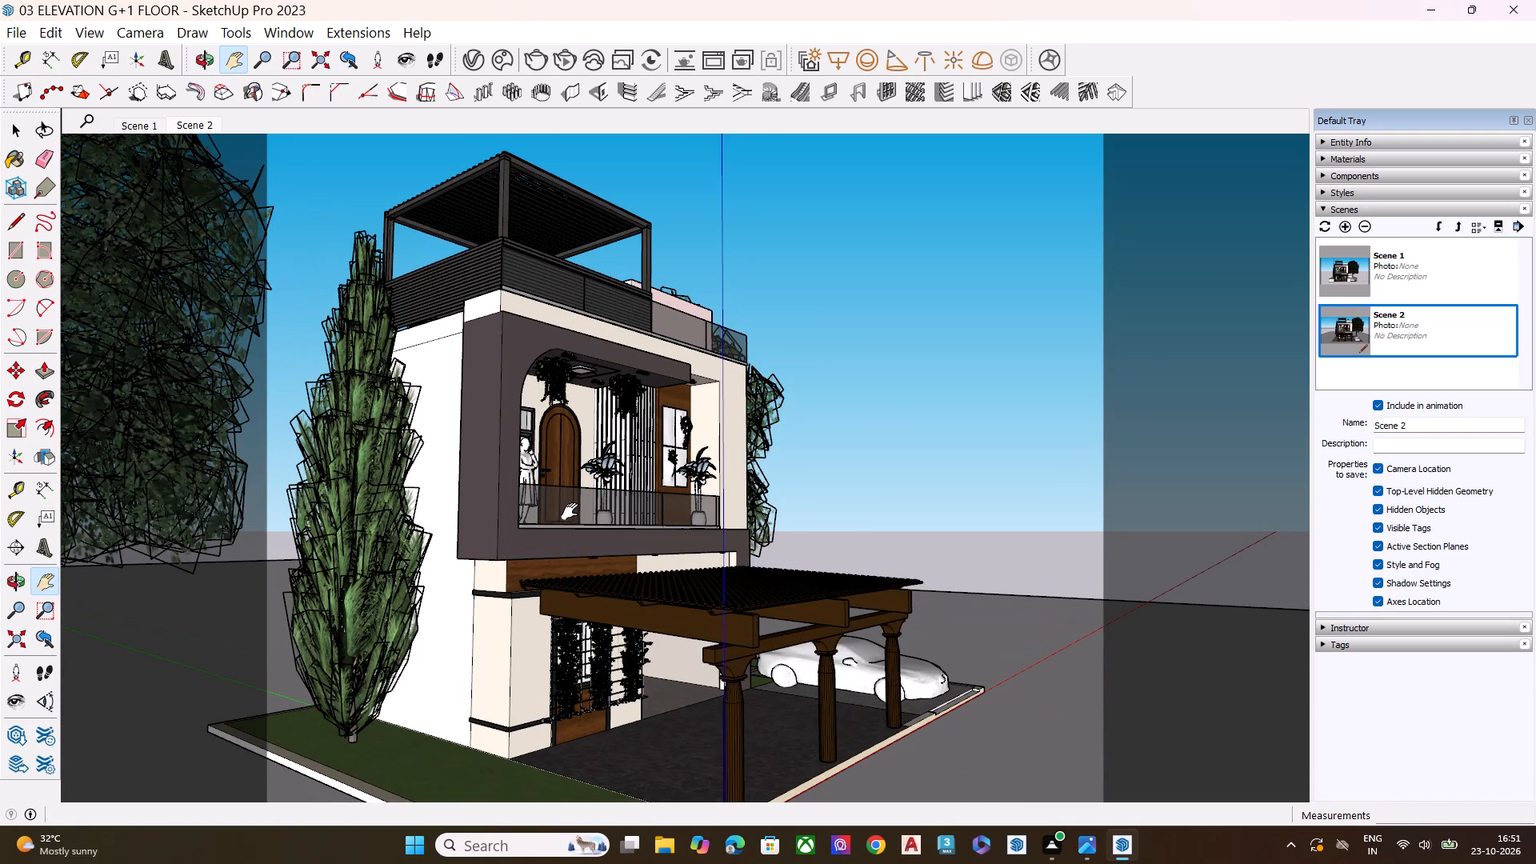
pyautogui.press('h')
pyautogui.moveTo(573, 517); pyautogui.dragTo(639, 510)
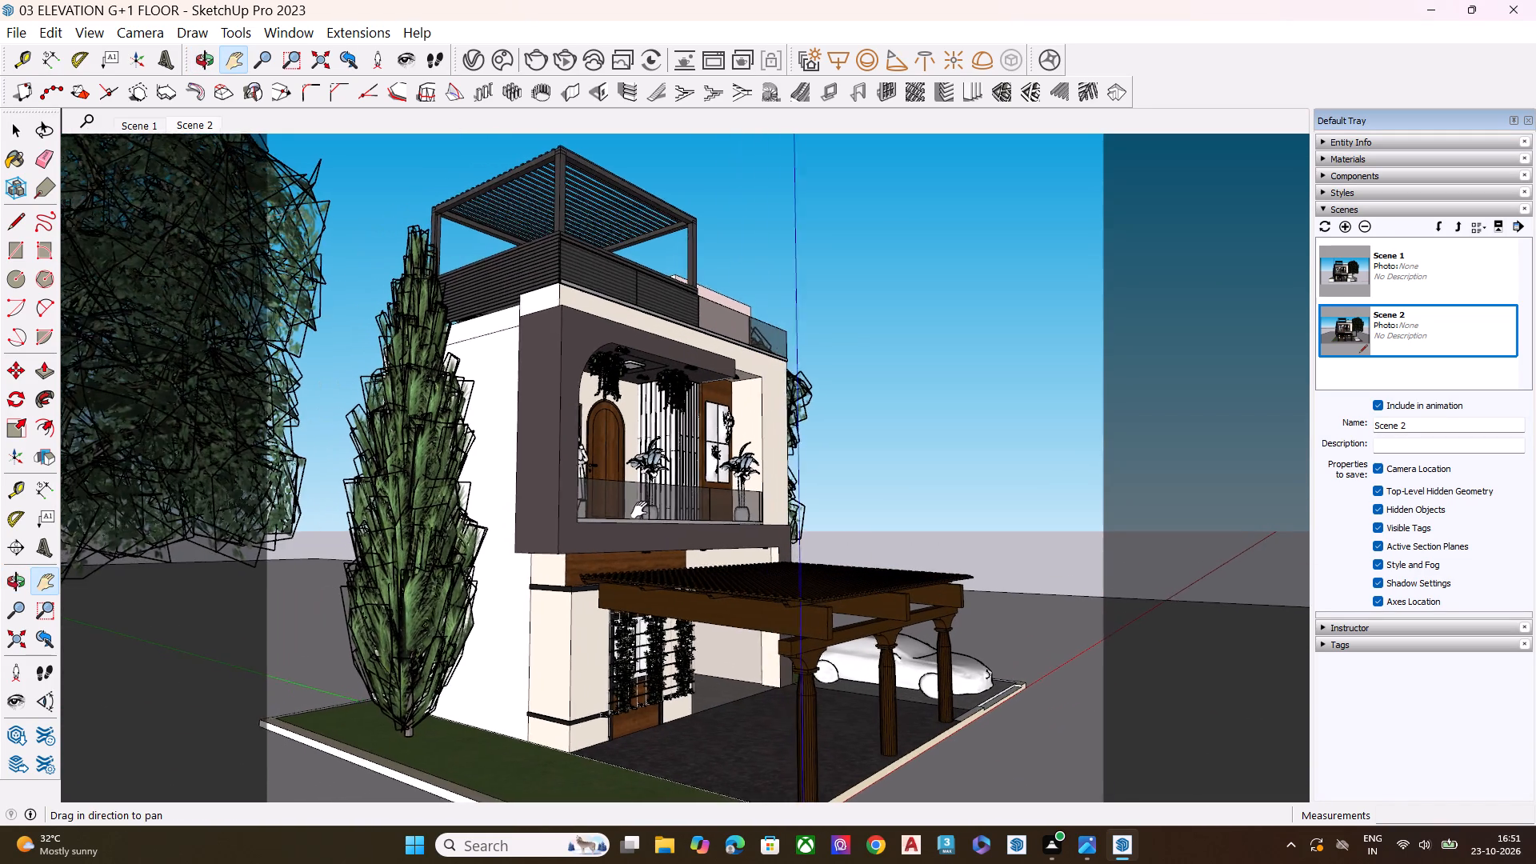
pyautogui.moveTo(639, 510); pyautogui.dragTo(702, 503)
pyautogui.moveTo(717, 518); pyautogui.dragTo(683, 523, button='middle')
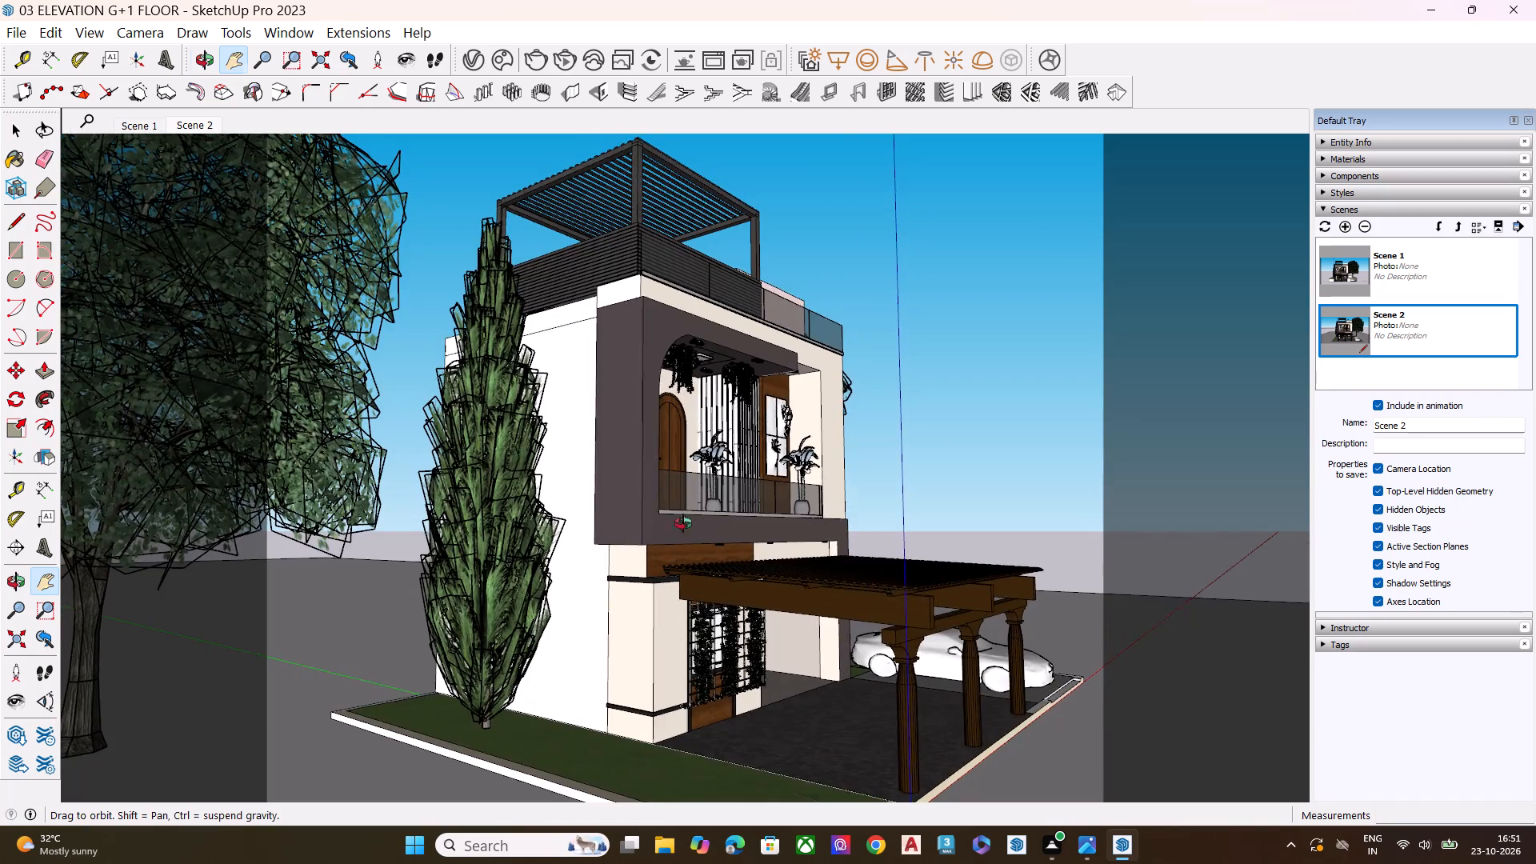
pyautogui.moveTo(683, 523); pyautogui.dragTo(549, 518, button='middle')
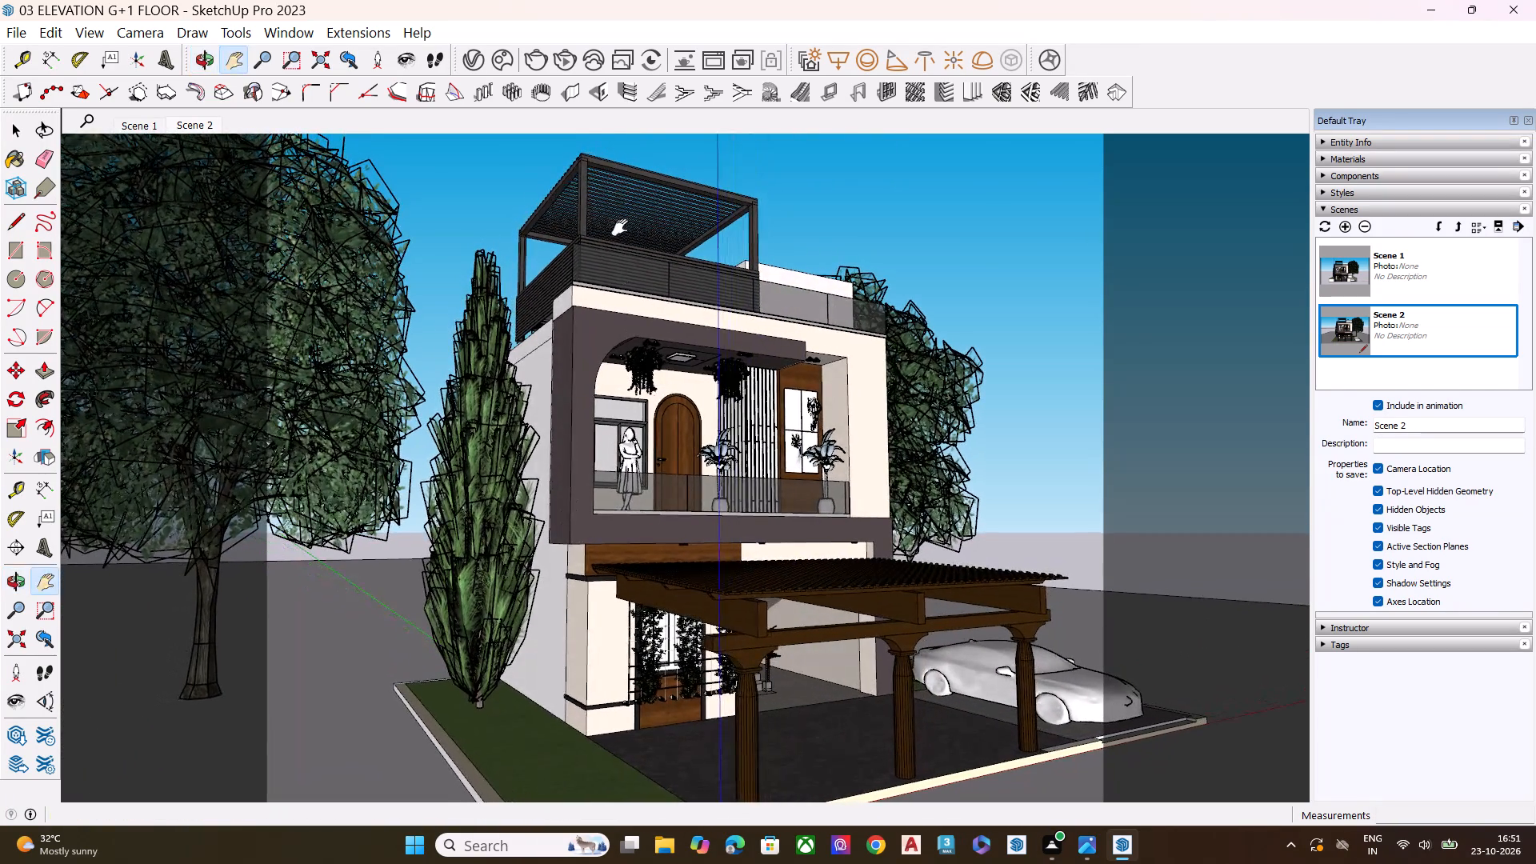
pyautogui.press('space')
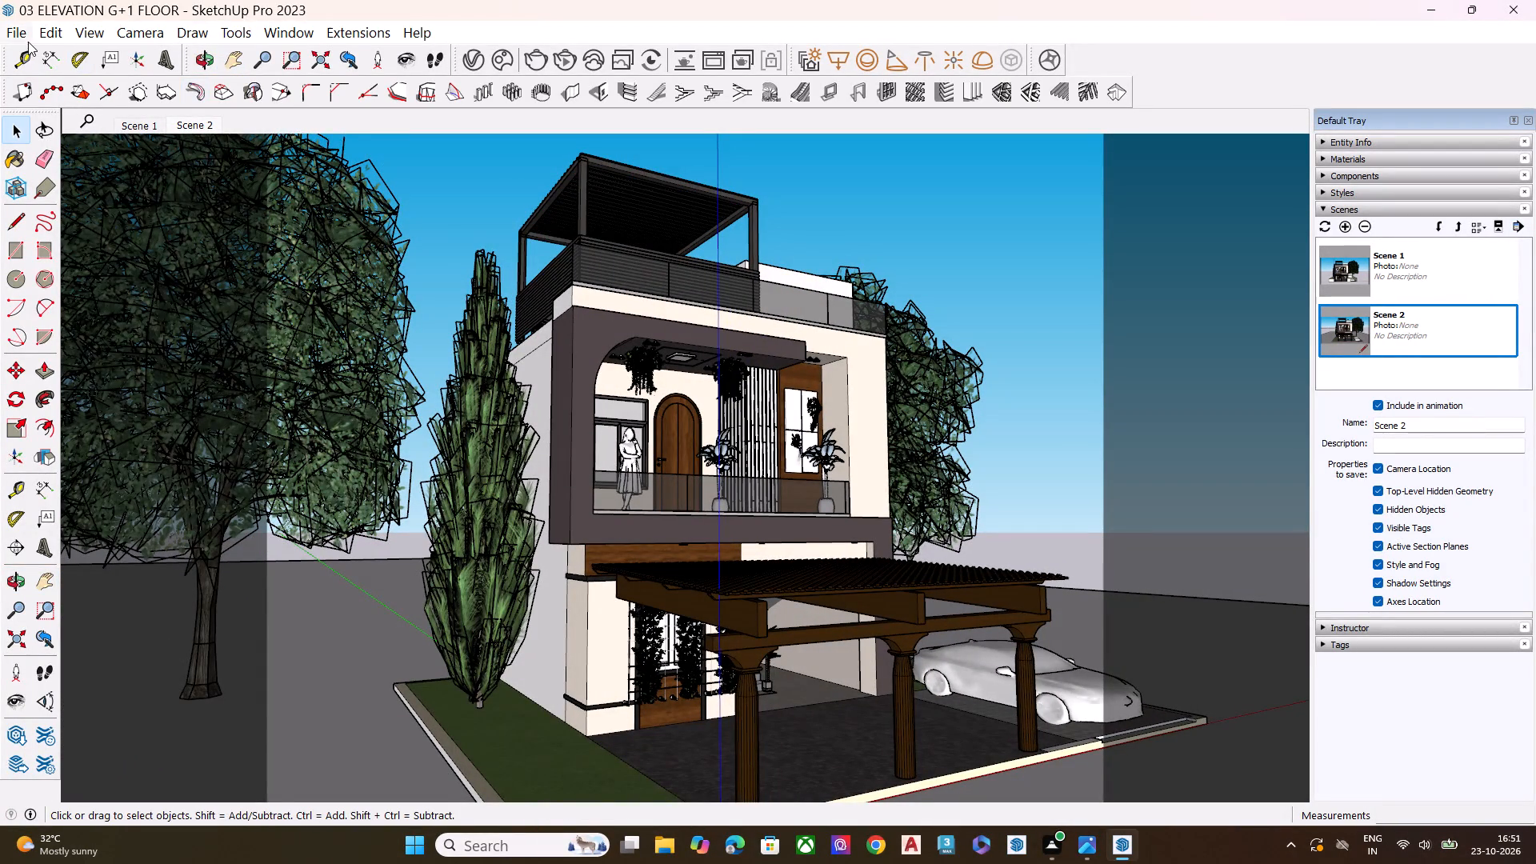
# Export the corner view as a 2D graphic to Downloads, named 03 ELEVATION G+1 S1 FLOOR.png.
pyautogui.click(14, 31)
pyautogui.click(66, 393)
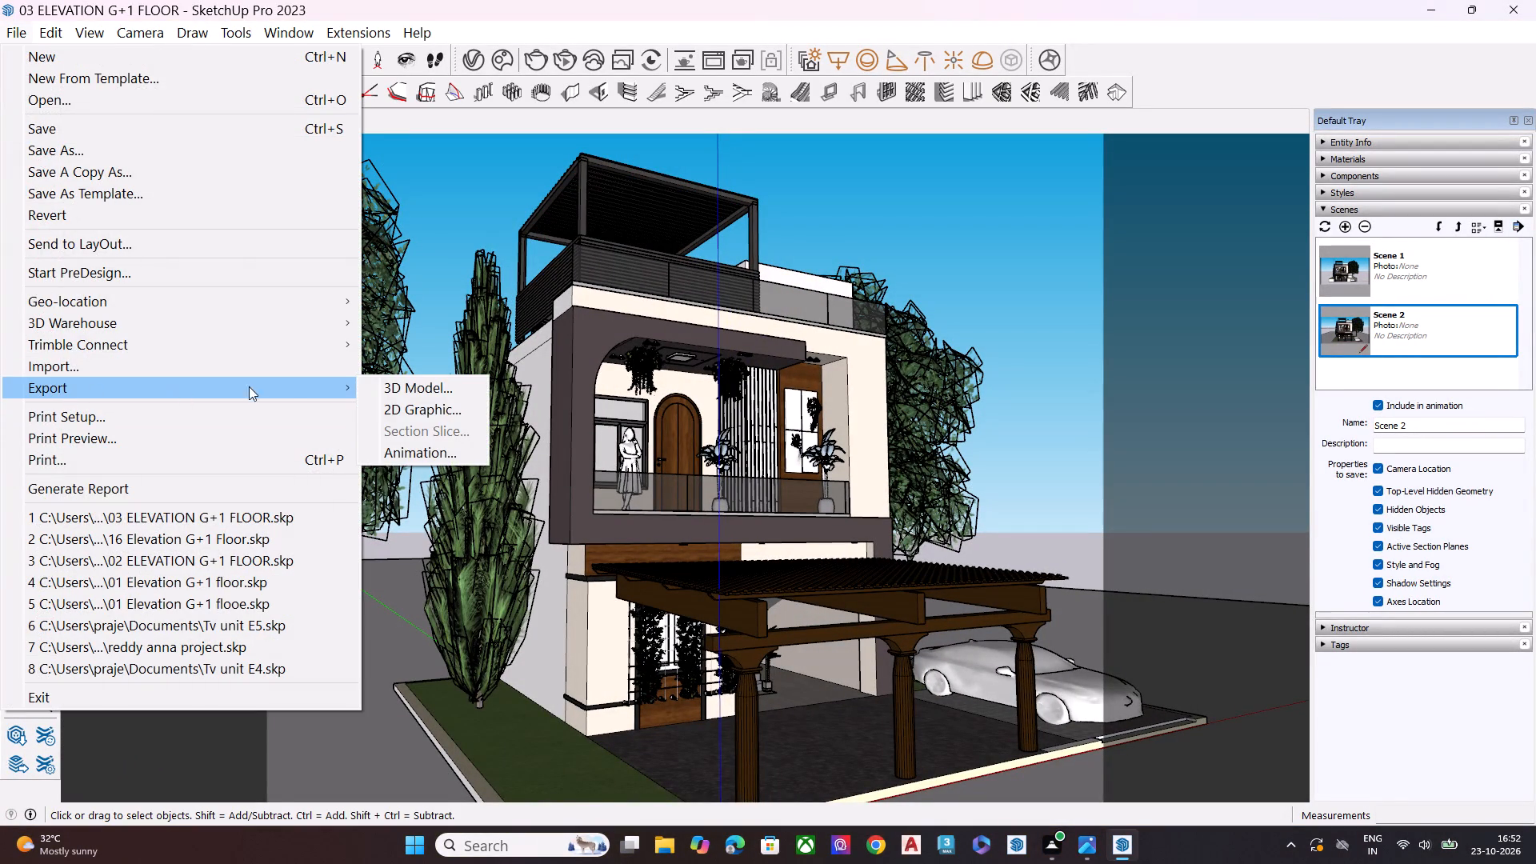
pyautogui.click(423, 414)
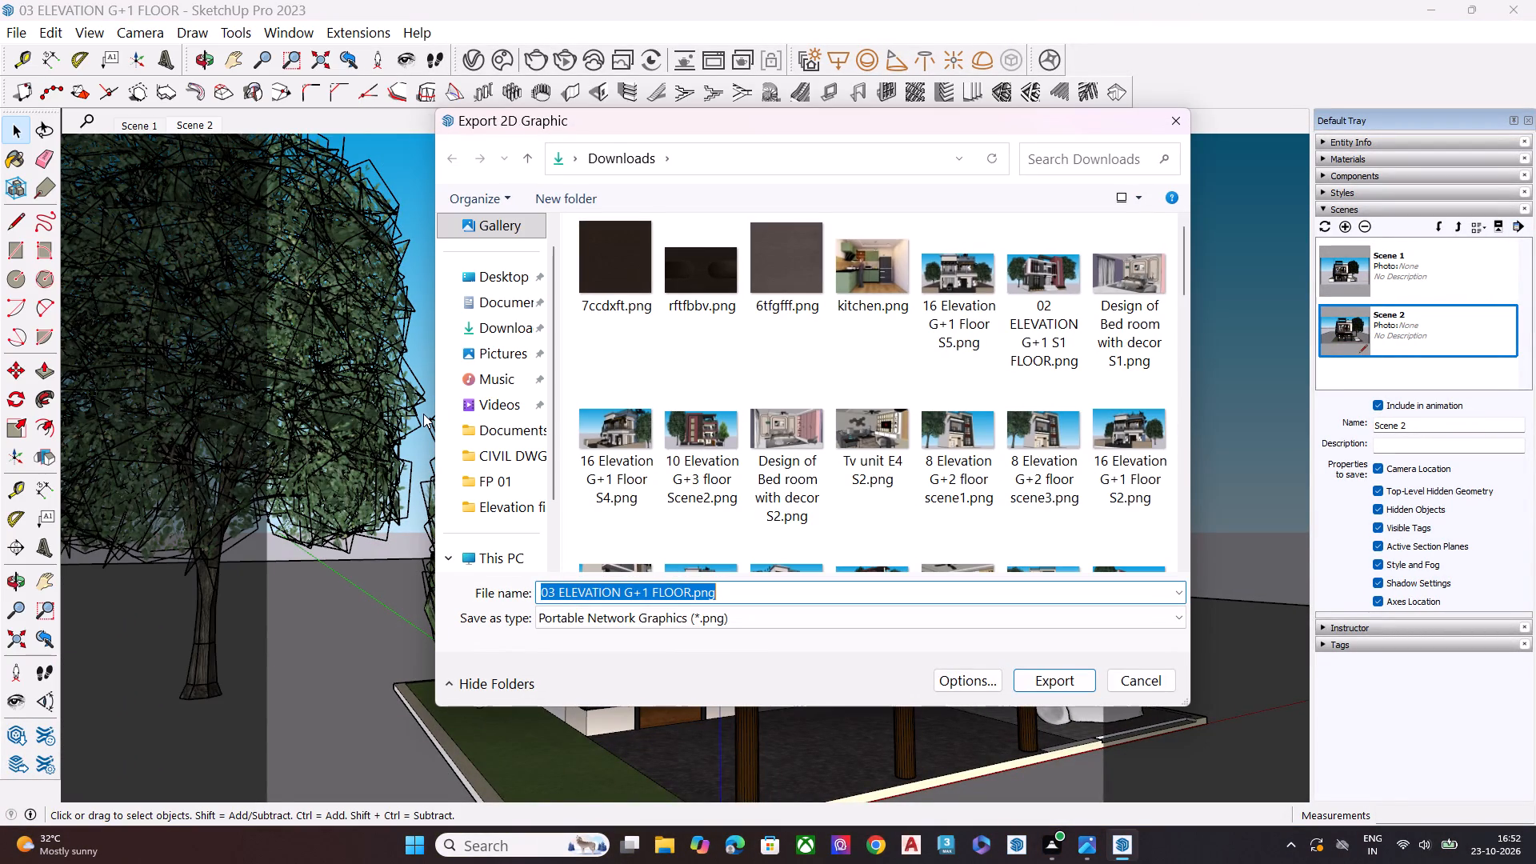
pyautogui.press('Left')
pyautogui.press('Left')
pyautogui.press('Left')
pyautogui.press('Left')
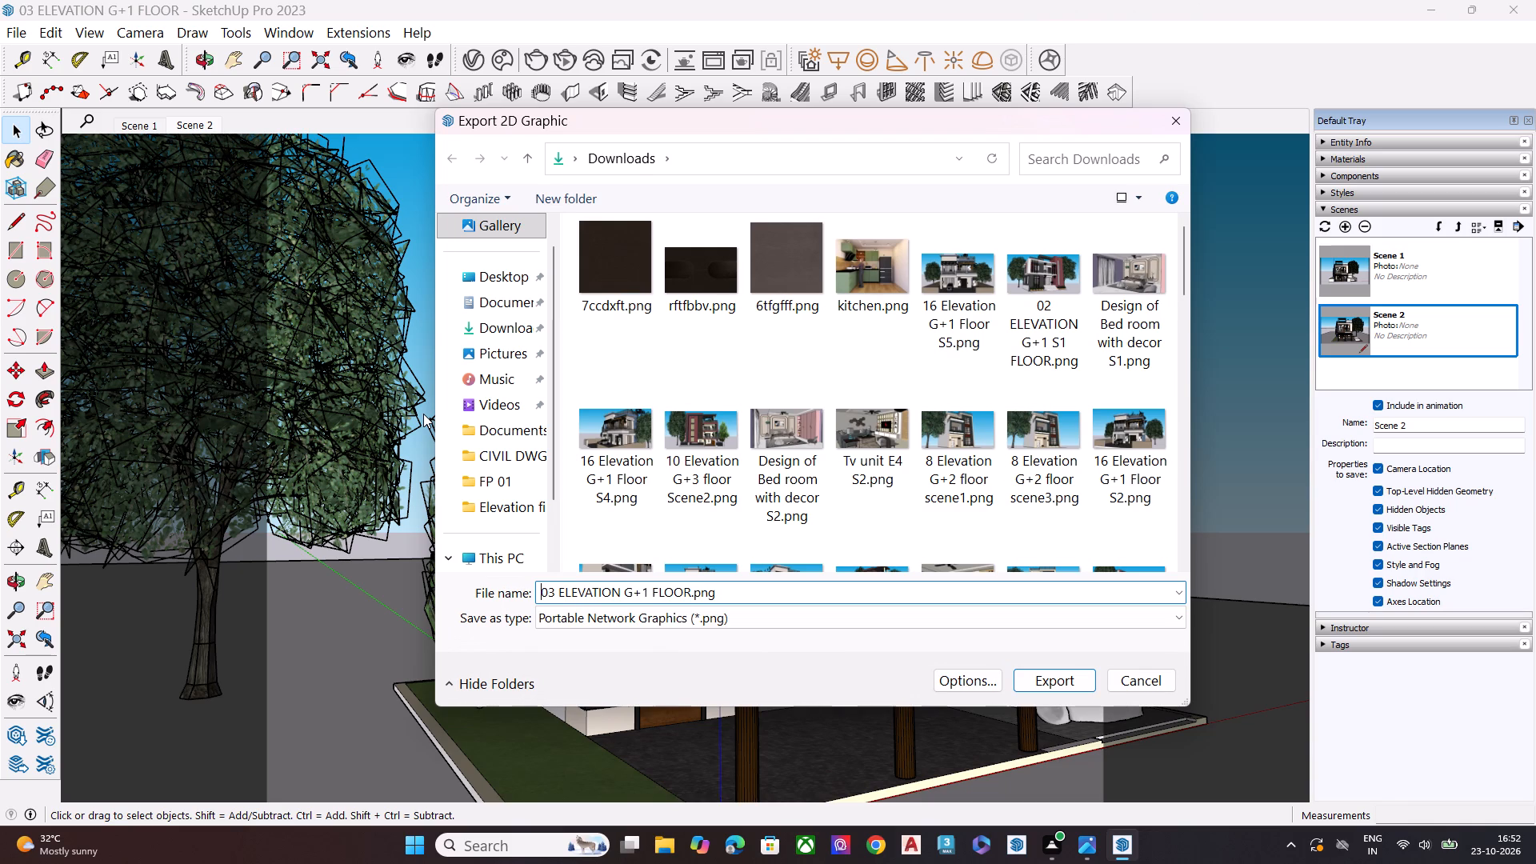
pyautogui.press('Right')
pyautogui.press('Right')
pyautogui.press('Right')
pyautogui.press('Right')
pyautogui.press('Right')
pyautogui.press('Right')
pyautogui.press('Right')
pyautogui.press('Right')
pyautogui.press('Right')
pyautogui.press('Right')
pyautogui.press('Right')
pyautogui.press('Right')
pyautogui.press('Right')
pyautogui.press('Right')
pyautogui.press('Right')
pyautogui.press('Right')
pyautogui.press('Right')
pyautogui.press('s')
pyautogui.press('1')
pyautogui.press('space')
pyautogui.press('Return')
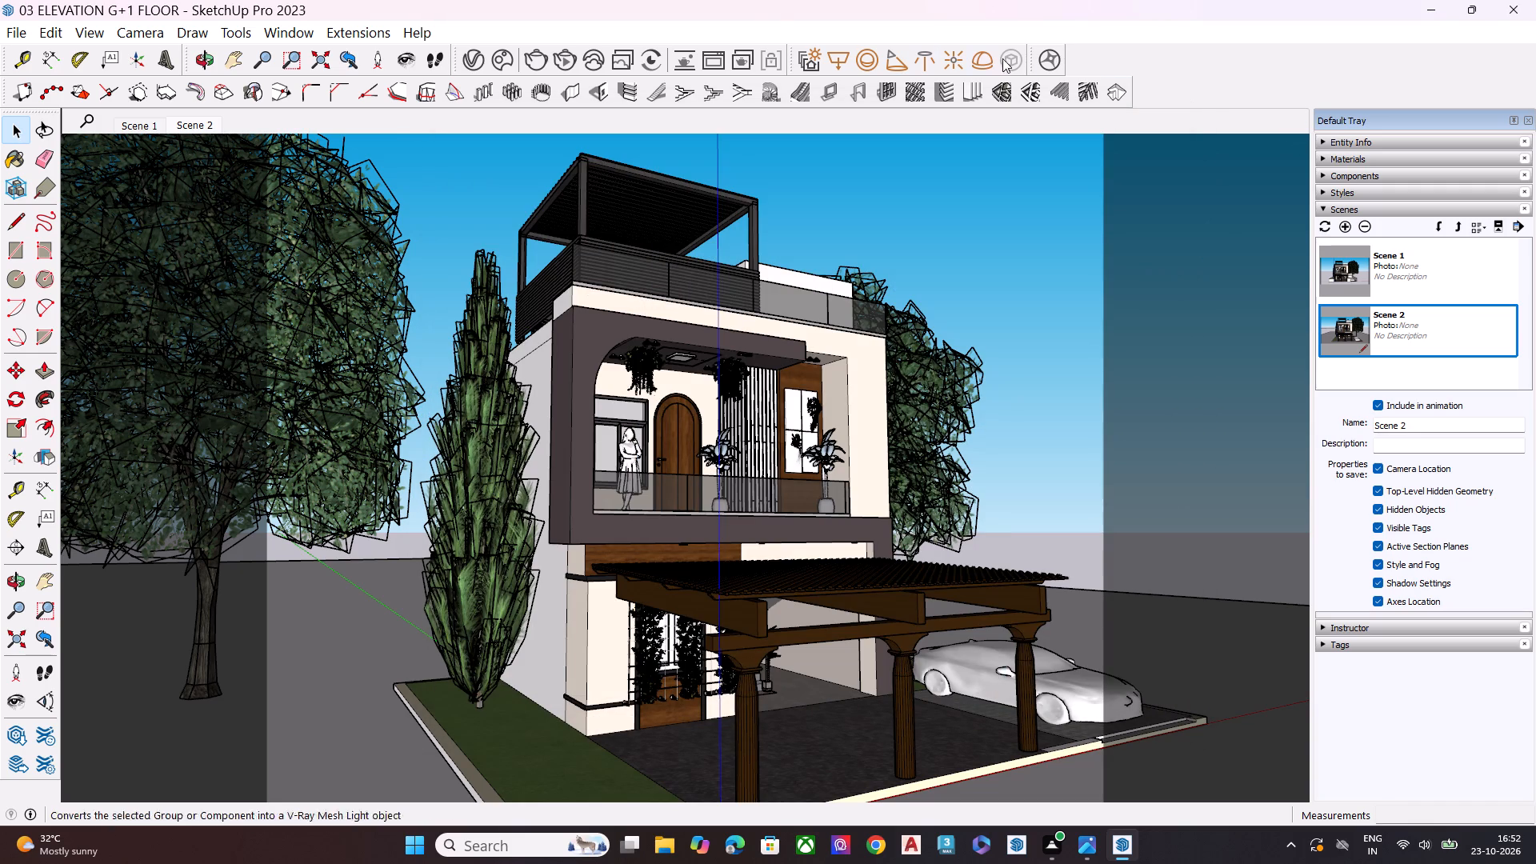
# Switch to the saved Scene 1 view.
pyautogui.click(139, 130)
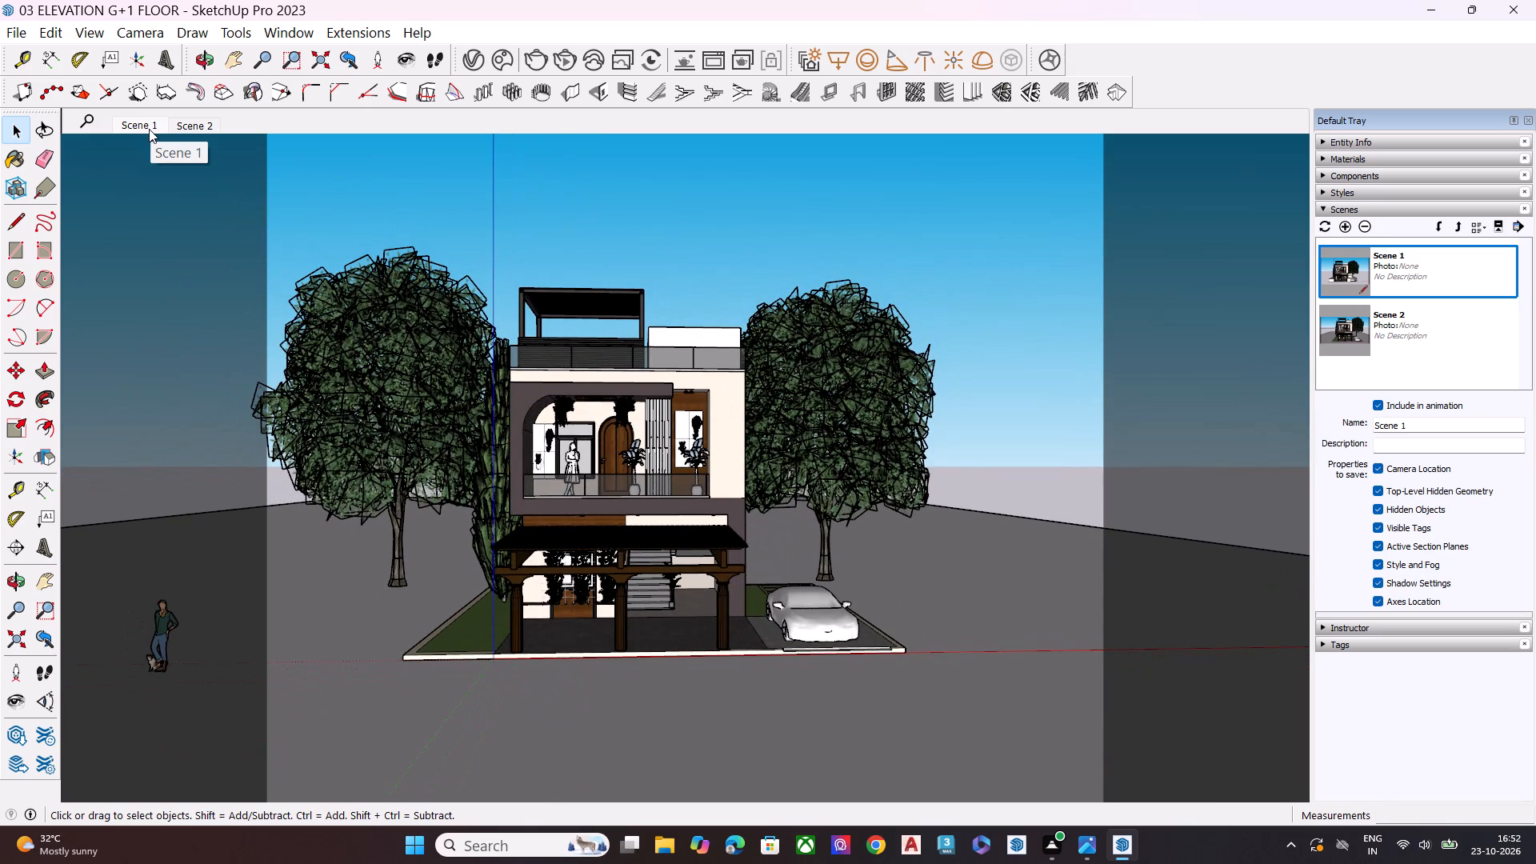
# Frame a closer, slightly raised front view of the house with both trees and the car, and save it as a new scene.
pyautogui.scroll(5, 621, 550)
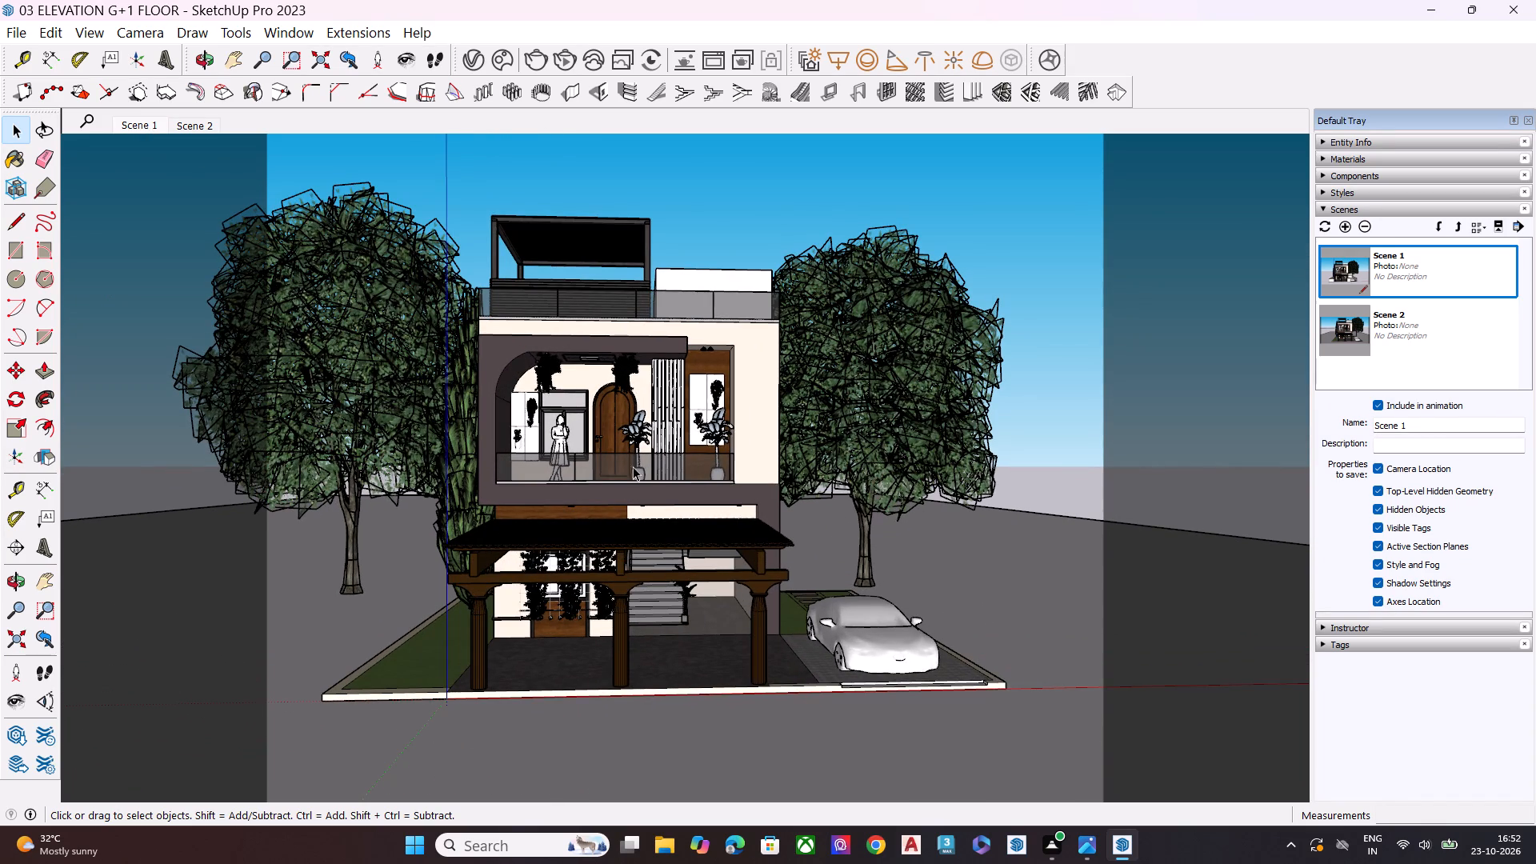
pyautogui.moveTo(636, 454); pyautogui.dragTo(628, 434, button='middle')
pyautogui.scroll(1, 635, 517)
pyautogui.moveTo(613, 531); pyautogui.dragTo(614, 550, button='middle')
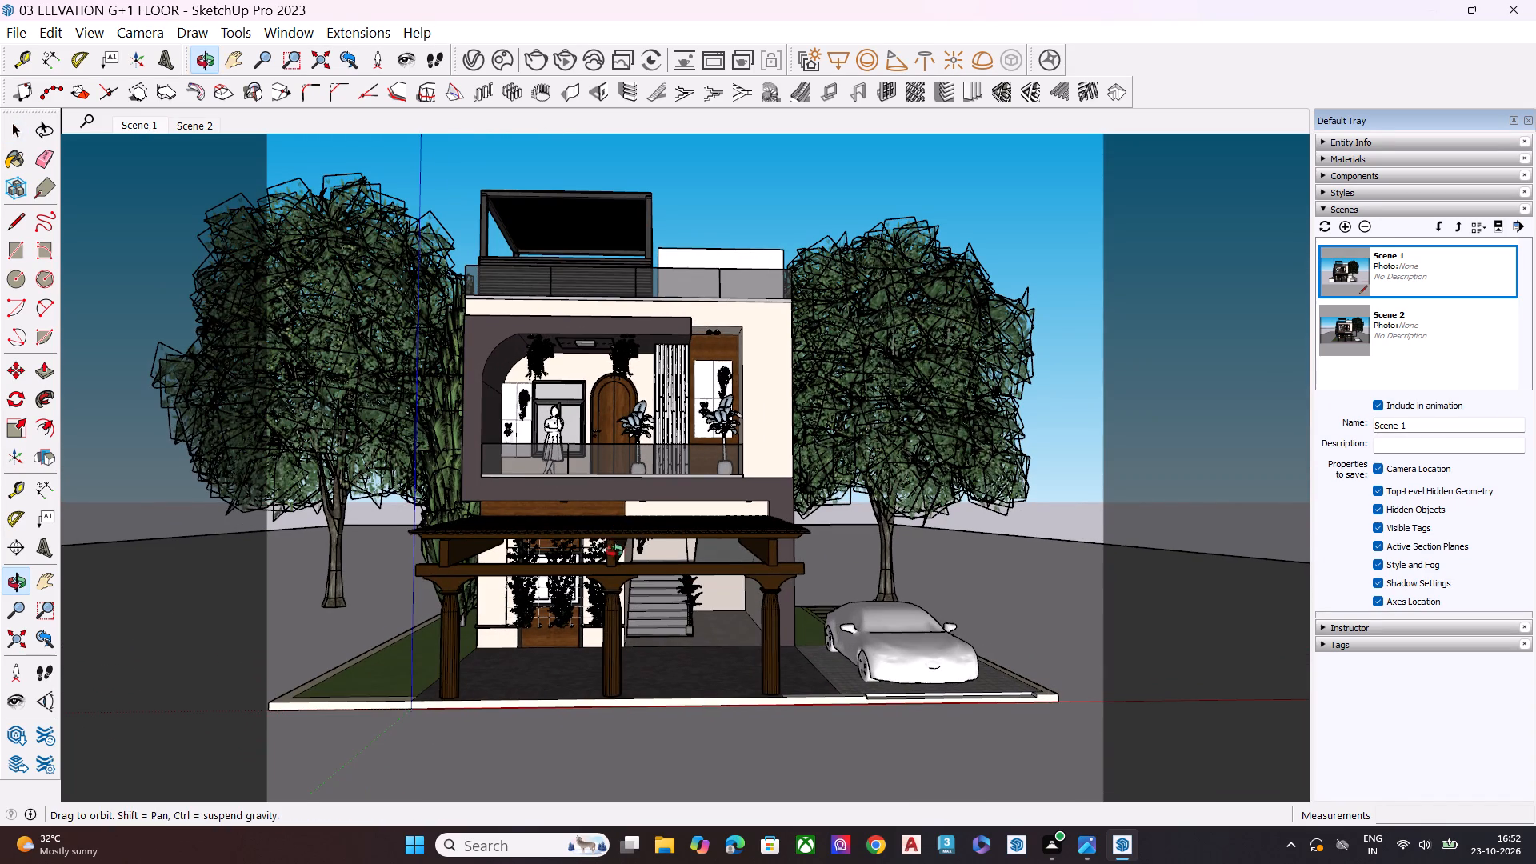
pyautogui.moveTo(614, 550); pyautogui.dragTo(620, 570, button='middle')
pyautogui.press('h')
pyautogui.moveTo(593, 463); pyautogui.dragTo(625, 463)
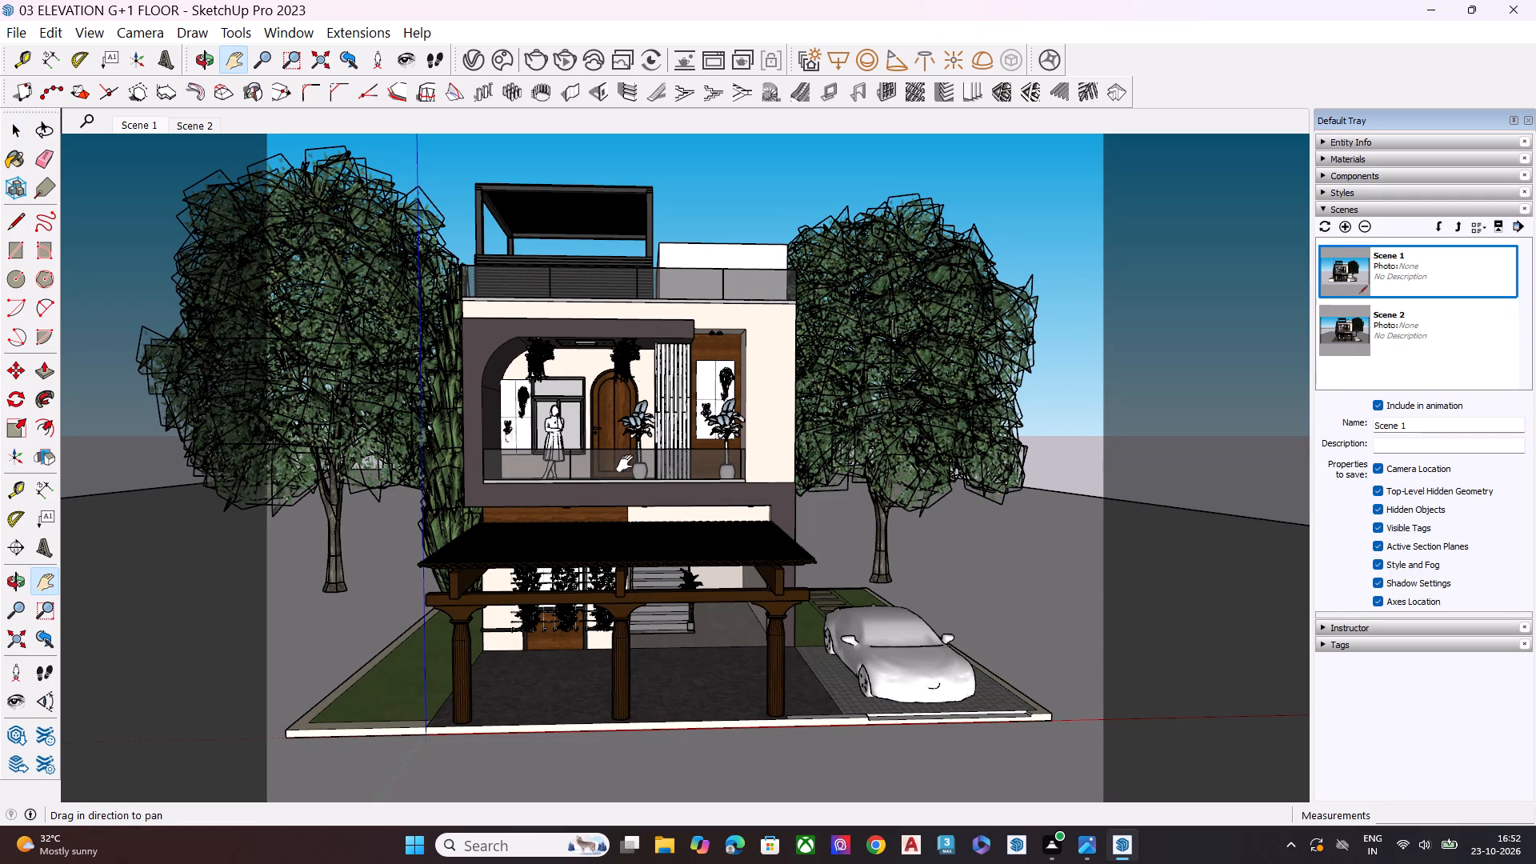
pyautogui.moveTo(625, 463); pyautogui.dragTo(630, 458)
pyautogui.press('space')
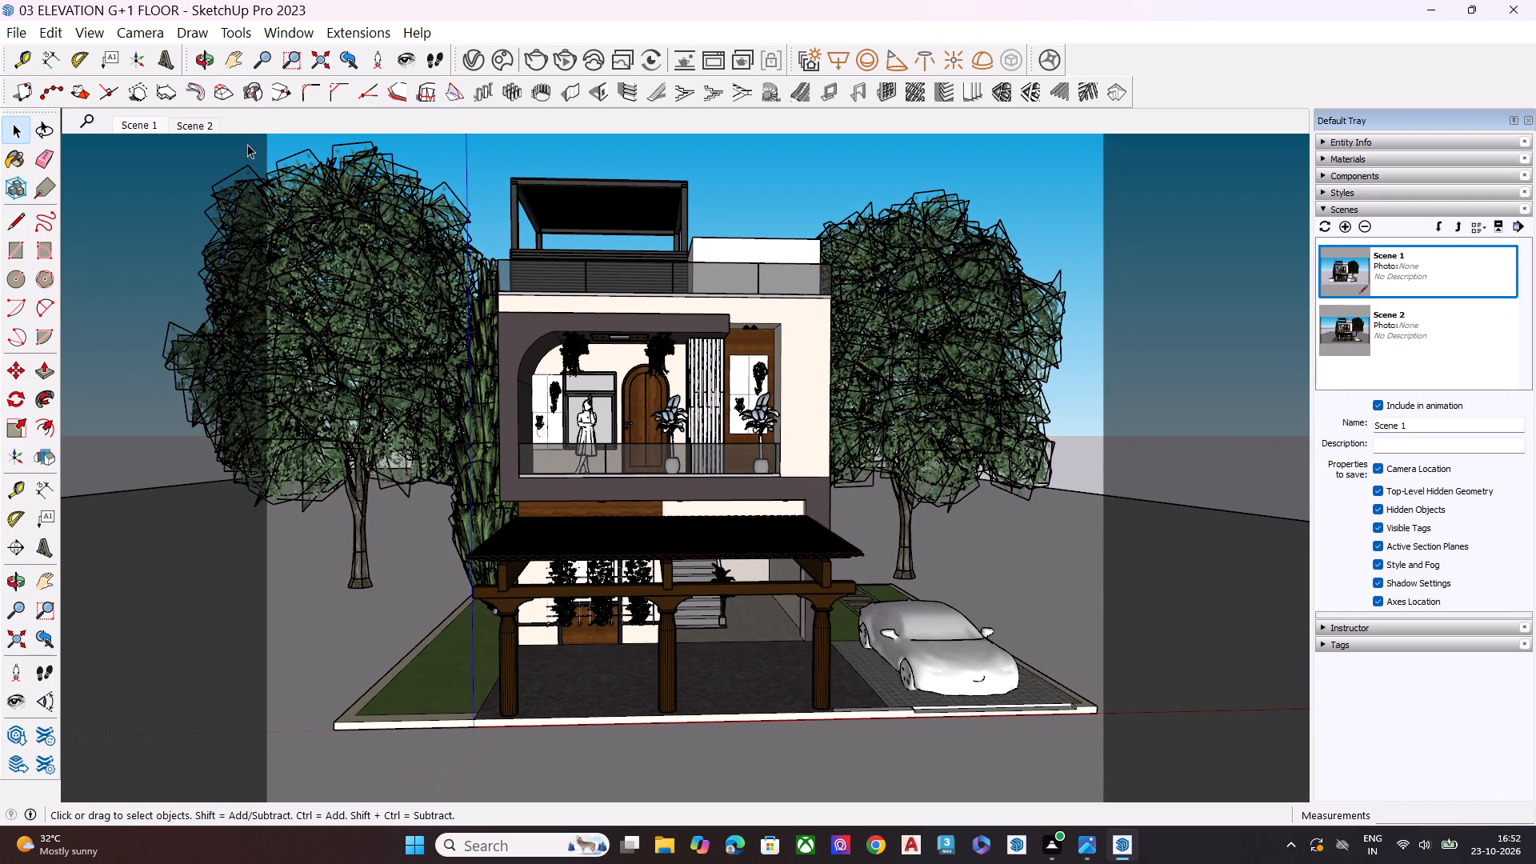
pyautogui.click(1348, 229)
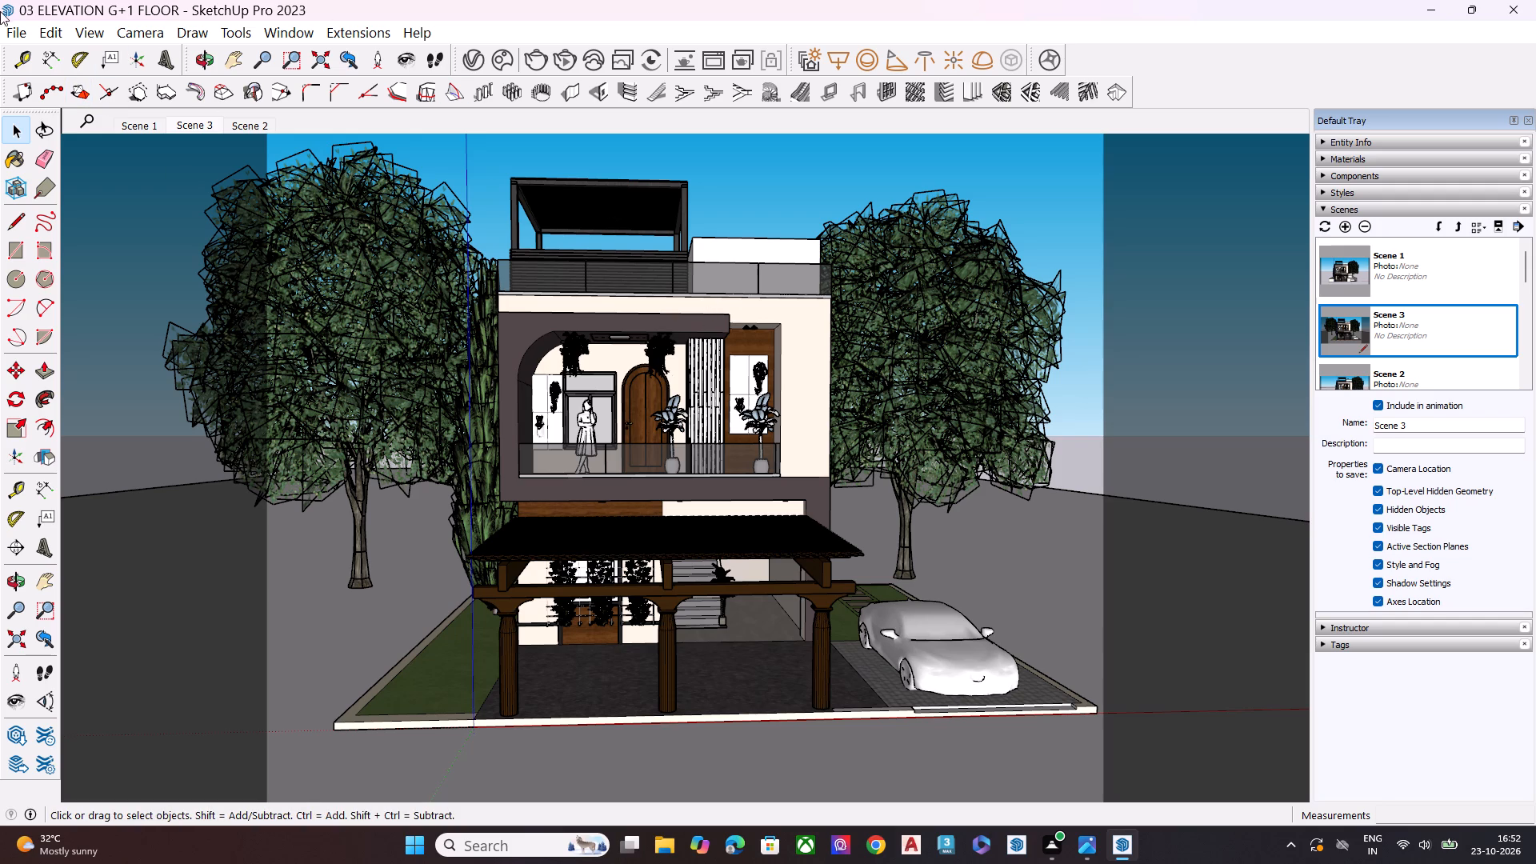
# Export the new front view as a 2D graphic to Downloads, named 03 ELEVATION G+1 S2 FLOOR.png.
pyautogui.click(14, 28)
pyautogui.click(74, 391)
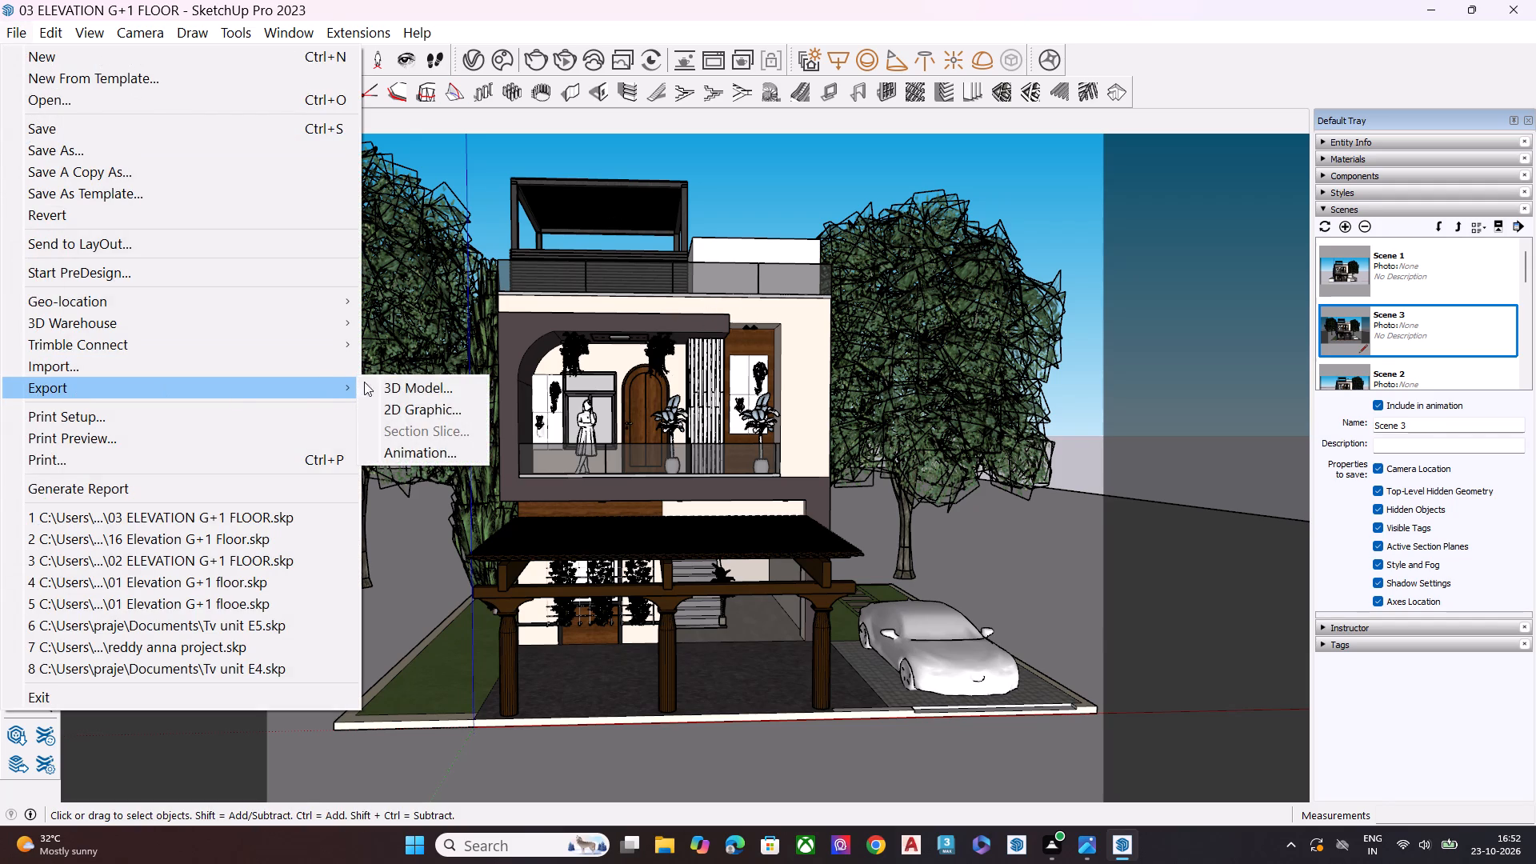
pyautogui.click(446, 410)
pyautogui.press('Right')
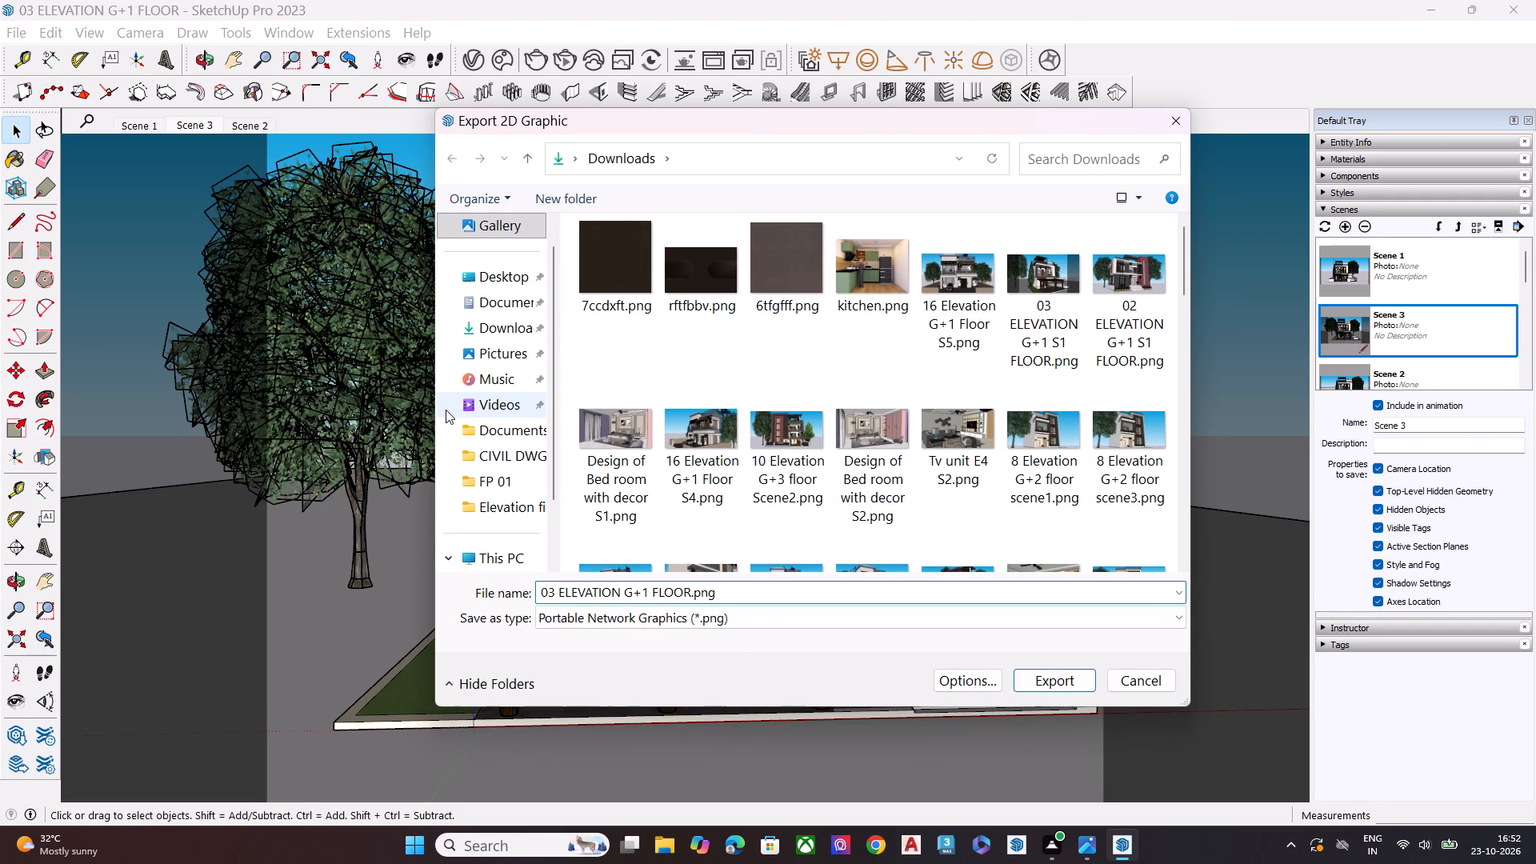
pyautogui.press('Left')
pyautogui.press('Left')
pyautogui.press('Left')
pyautogui.press('Left')
pyautogui.press('Left')
pyautogui.press('Left')
pyautogui.press('Left')
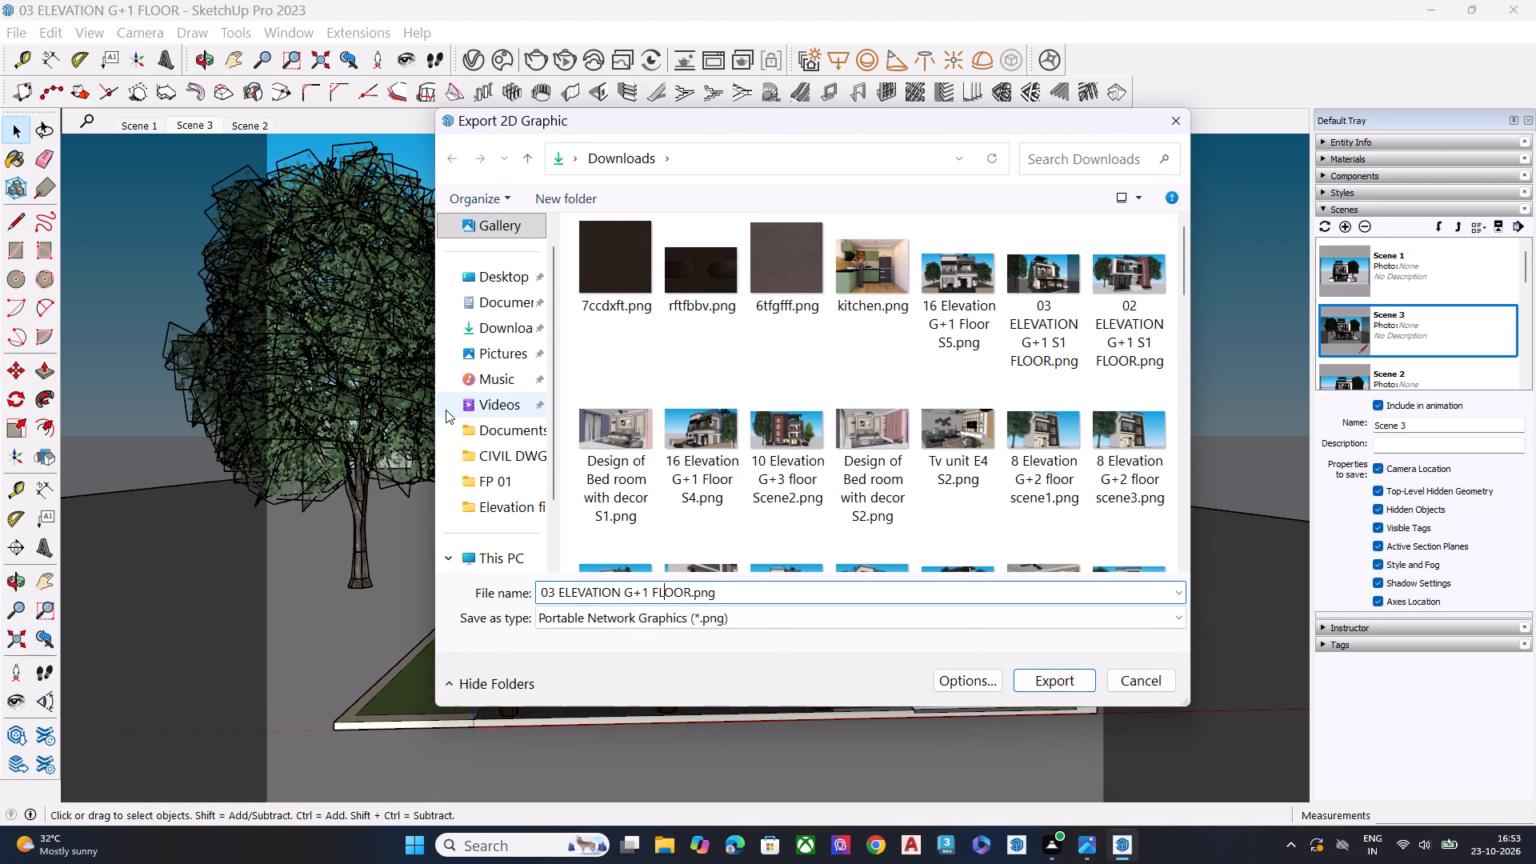
pyautogui.press('Left')
pyautogui.press('Left')
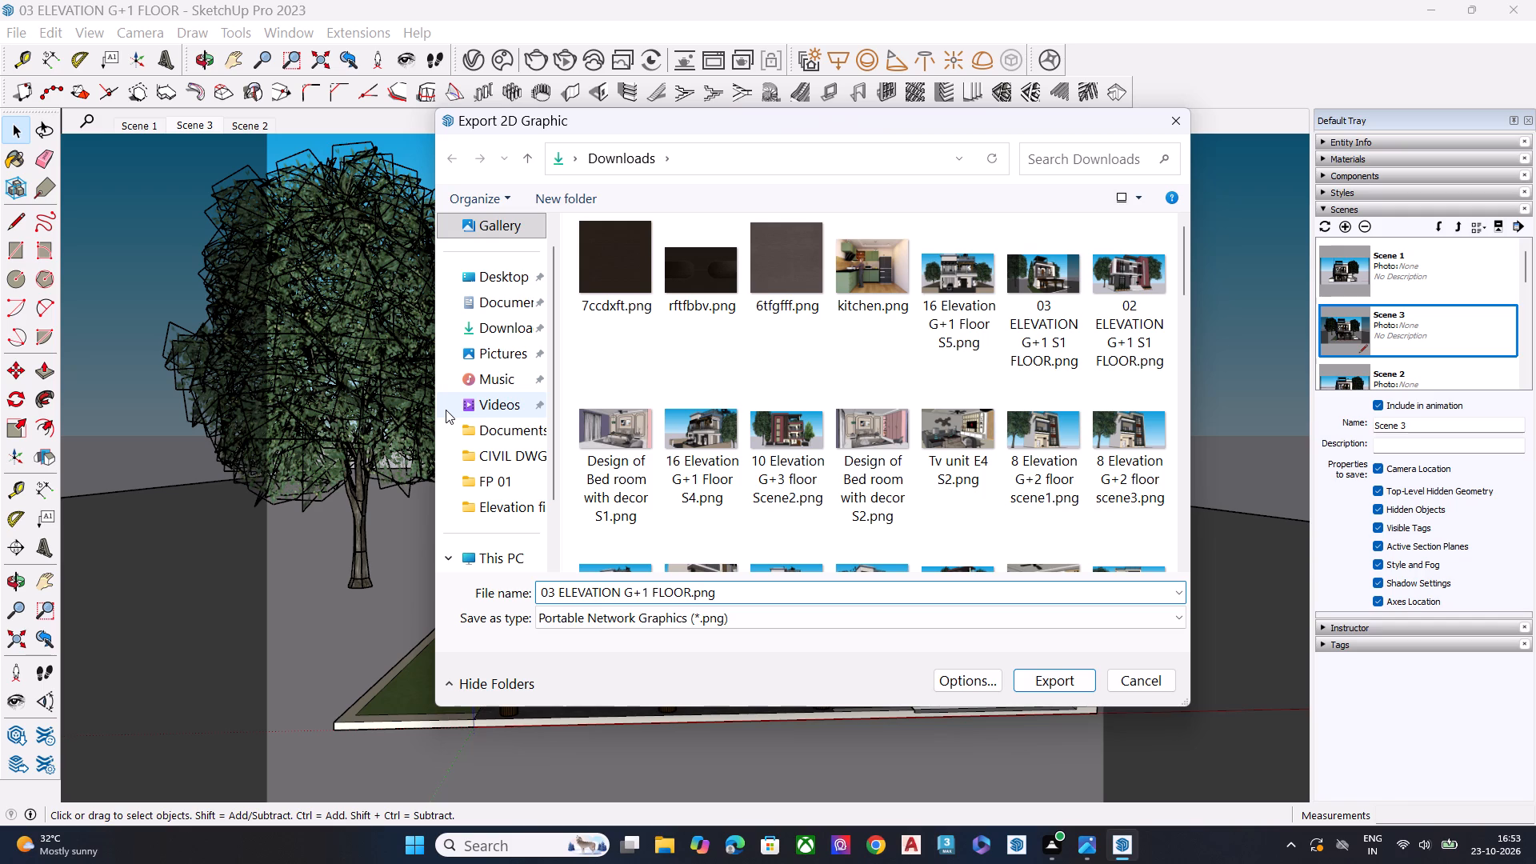
pyautogui.press('s')
pyautogui.write('2')
pyautogui.press('space')
pyautogui.press('Return')
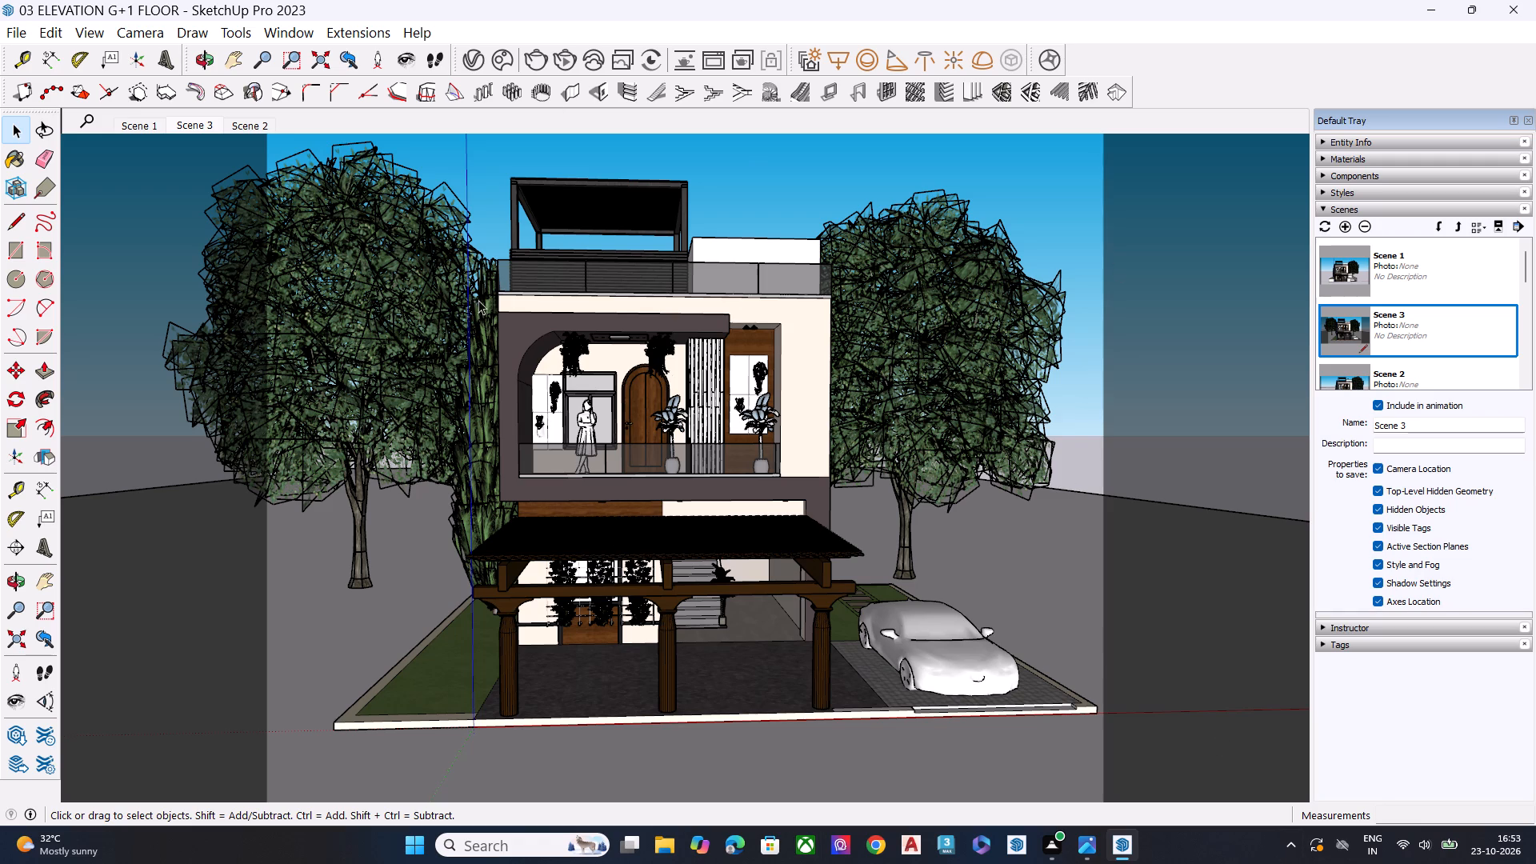
# Delete the saved Scene 1 from the model's scenes.
pyautogui.click(250, 124)
pyautogui.click(142, 123)
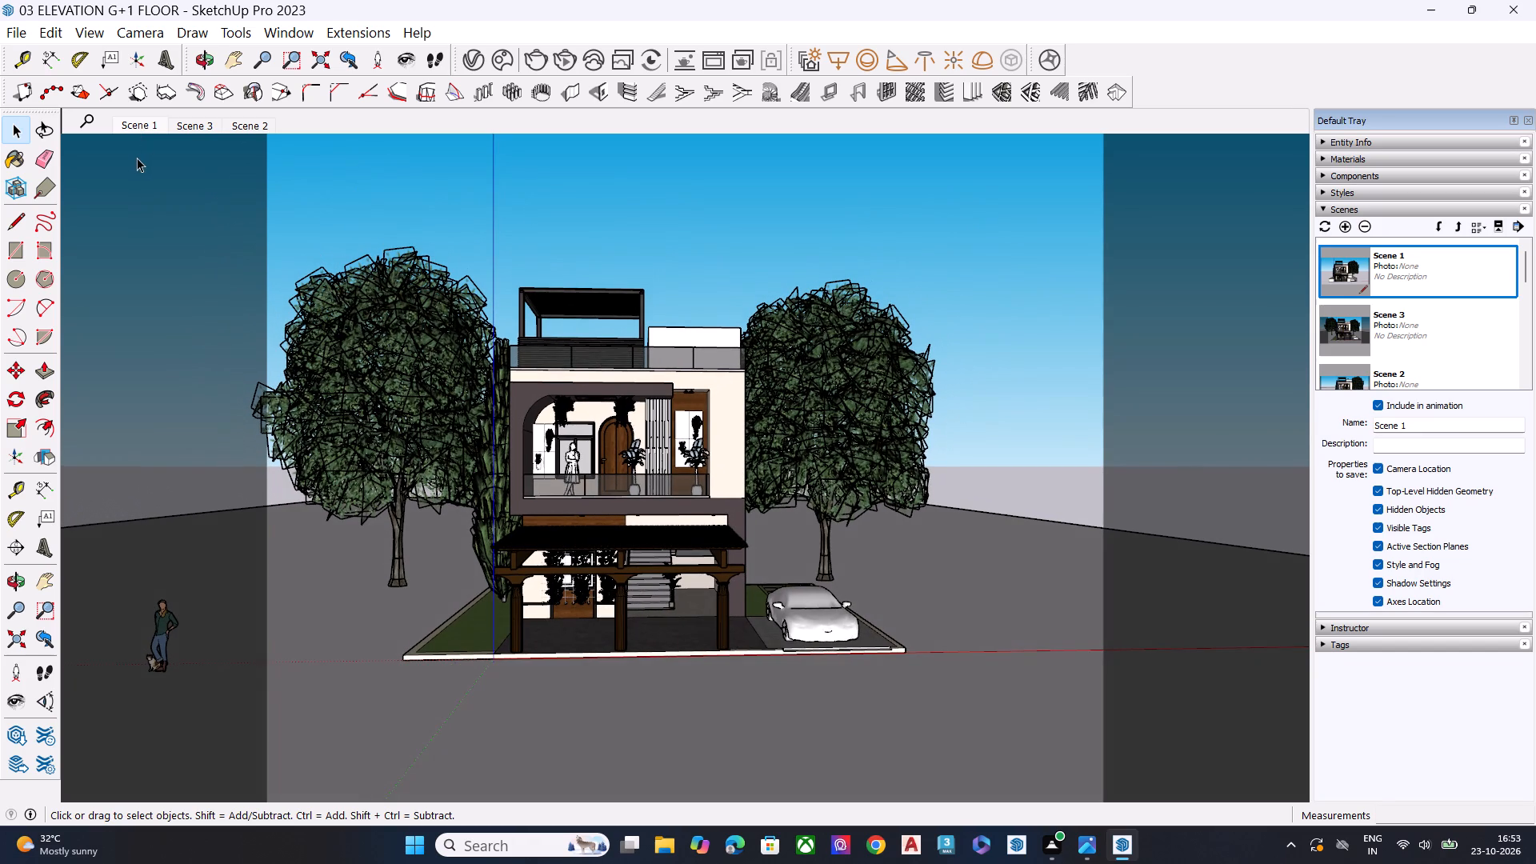
pyautogui.click(129, 128)
pyautogui.click(1364, 222)
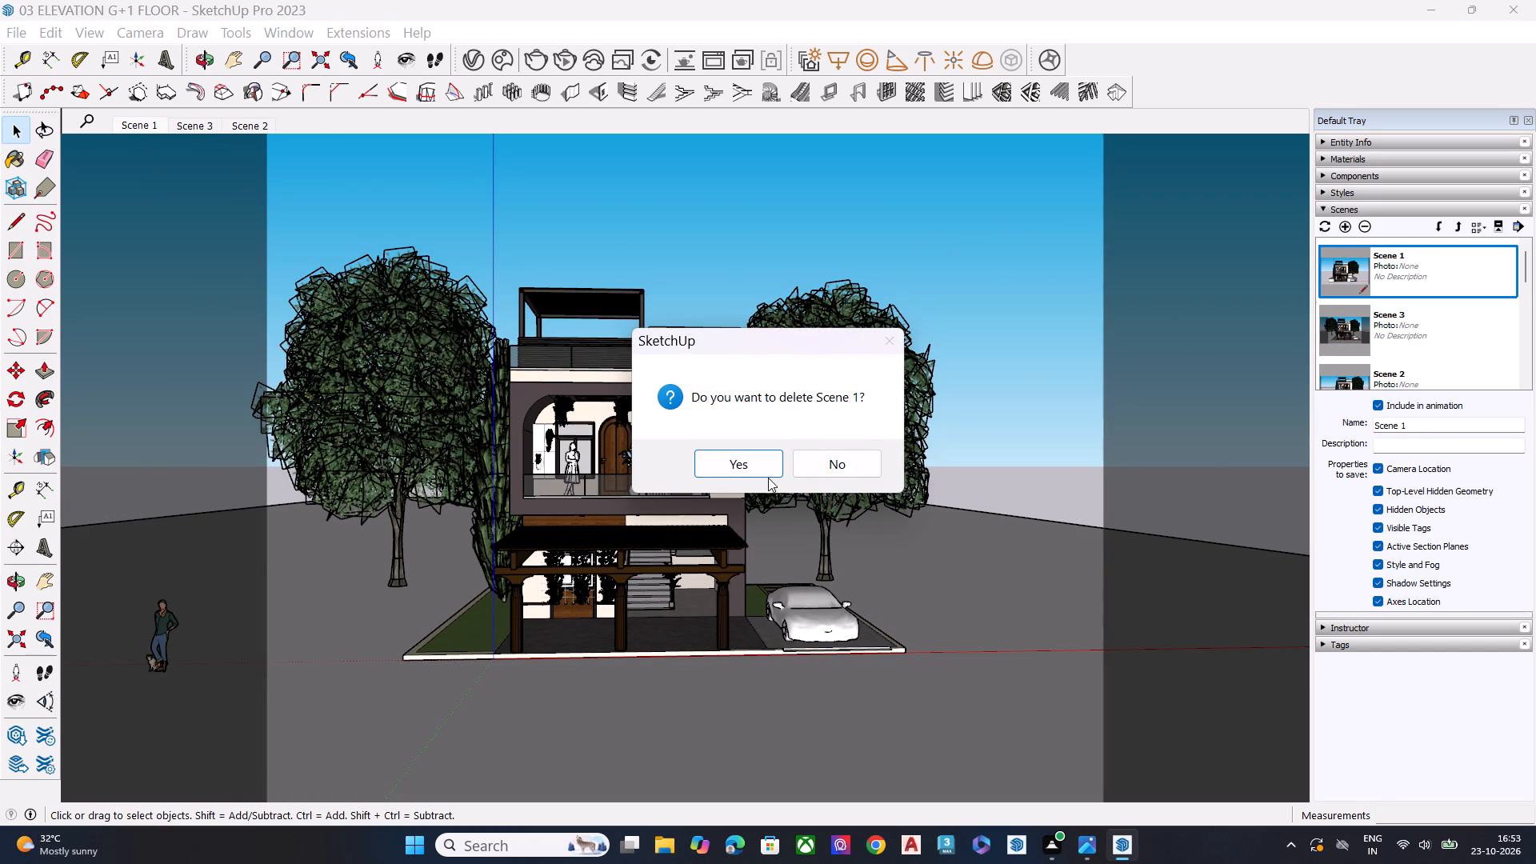
pyautogui.click(739, 470)
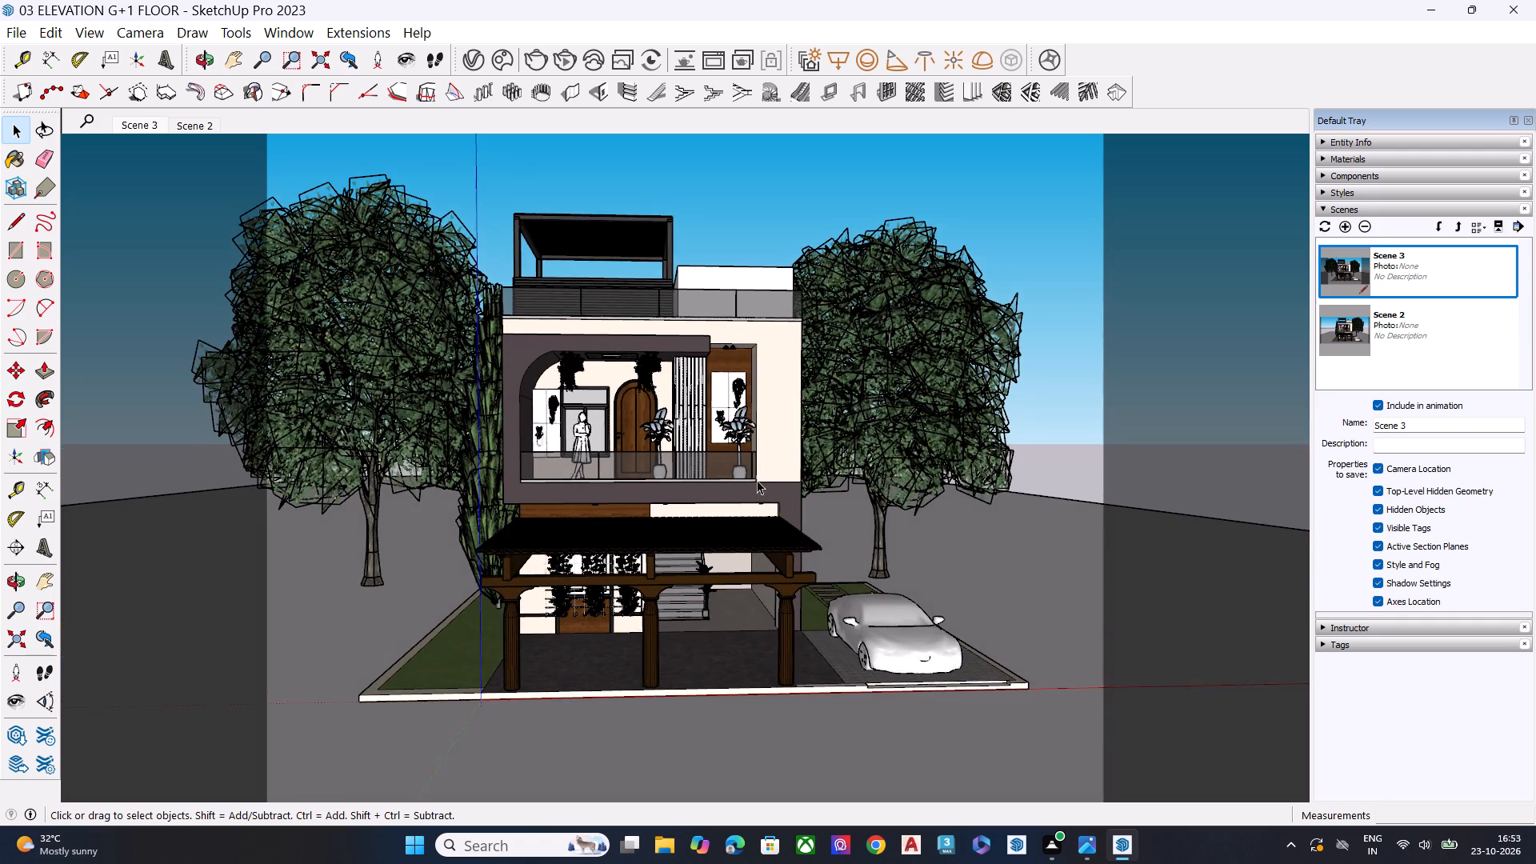
# Examine the house from the cypress corner and from the front at varying heights and distances for another presentation view.
pyautogui.moveTo(614, 623); pyautogui.dragTo(617, 615, button='middle')
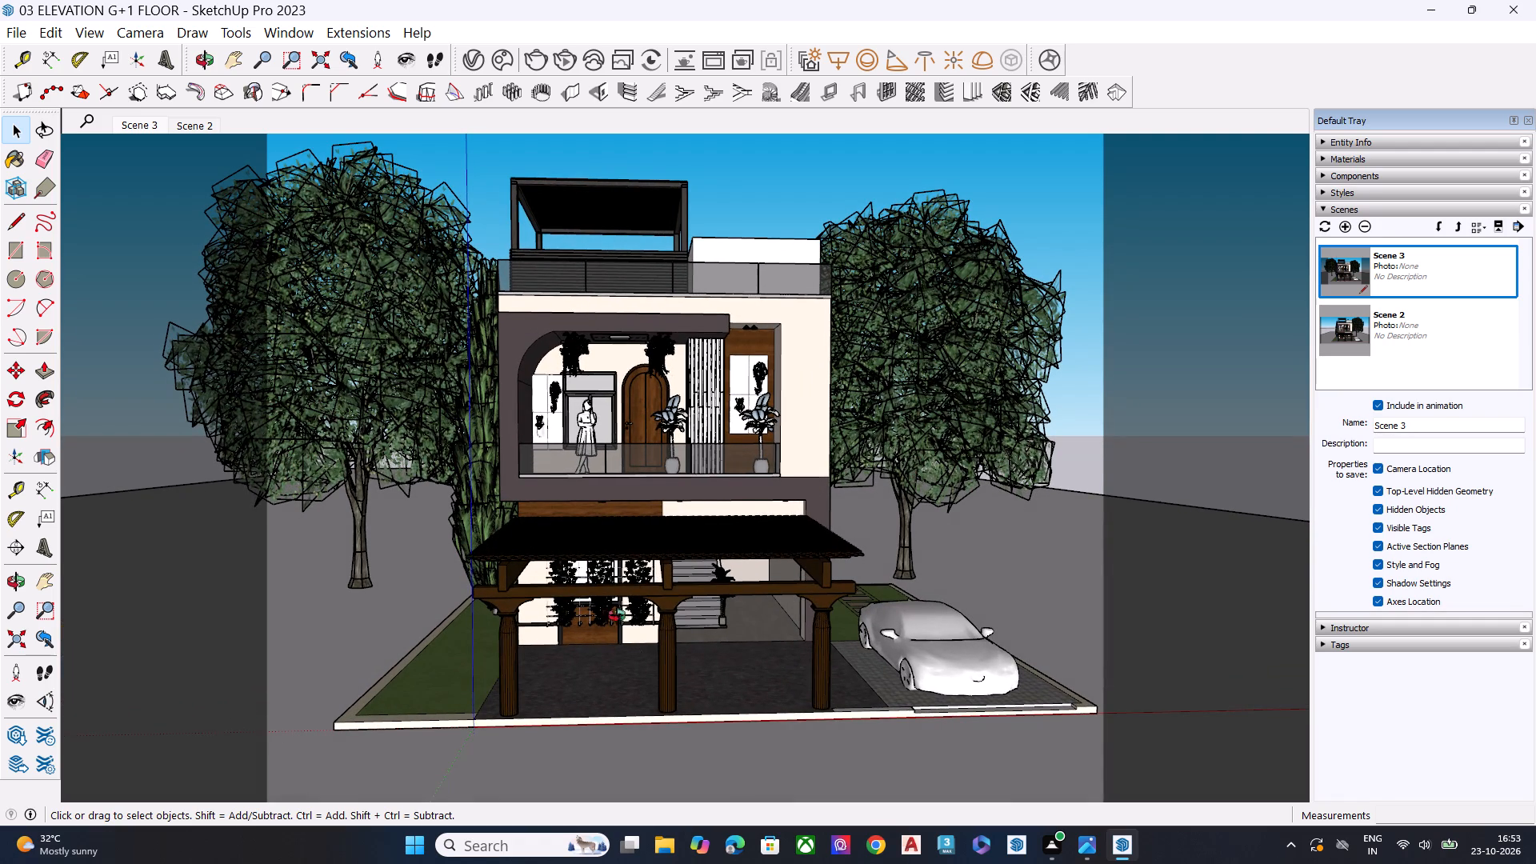
pyautogui.moveTo(617, 615); pyautogui.dragTo(850, 574, button='middle')
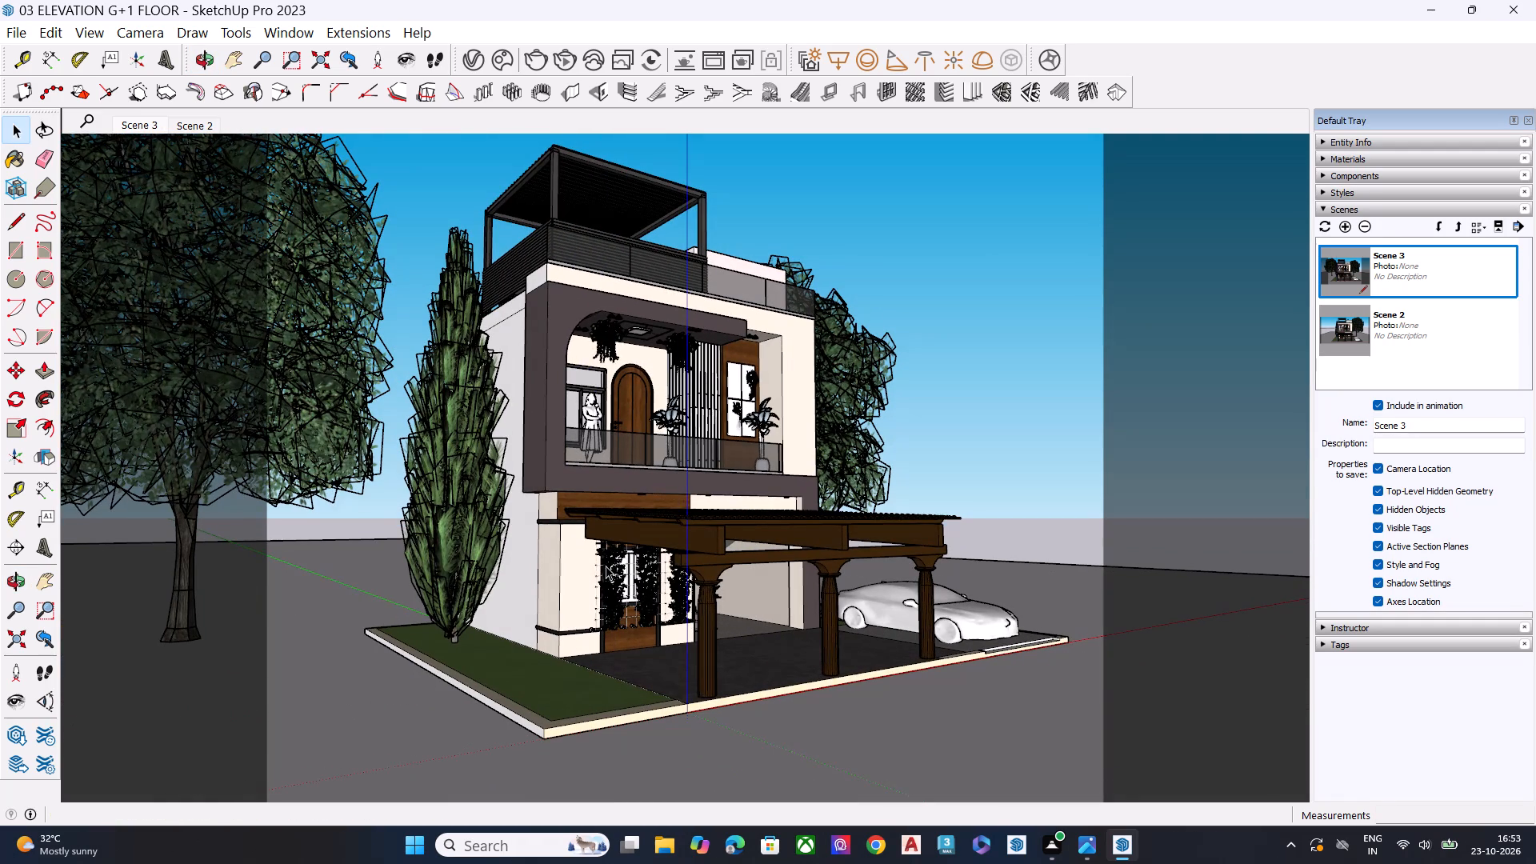
pyautogui.press('h')
pyautogui.moveTo(766, 590); pyautogui.dragTo(850, 513)
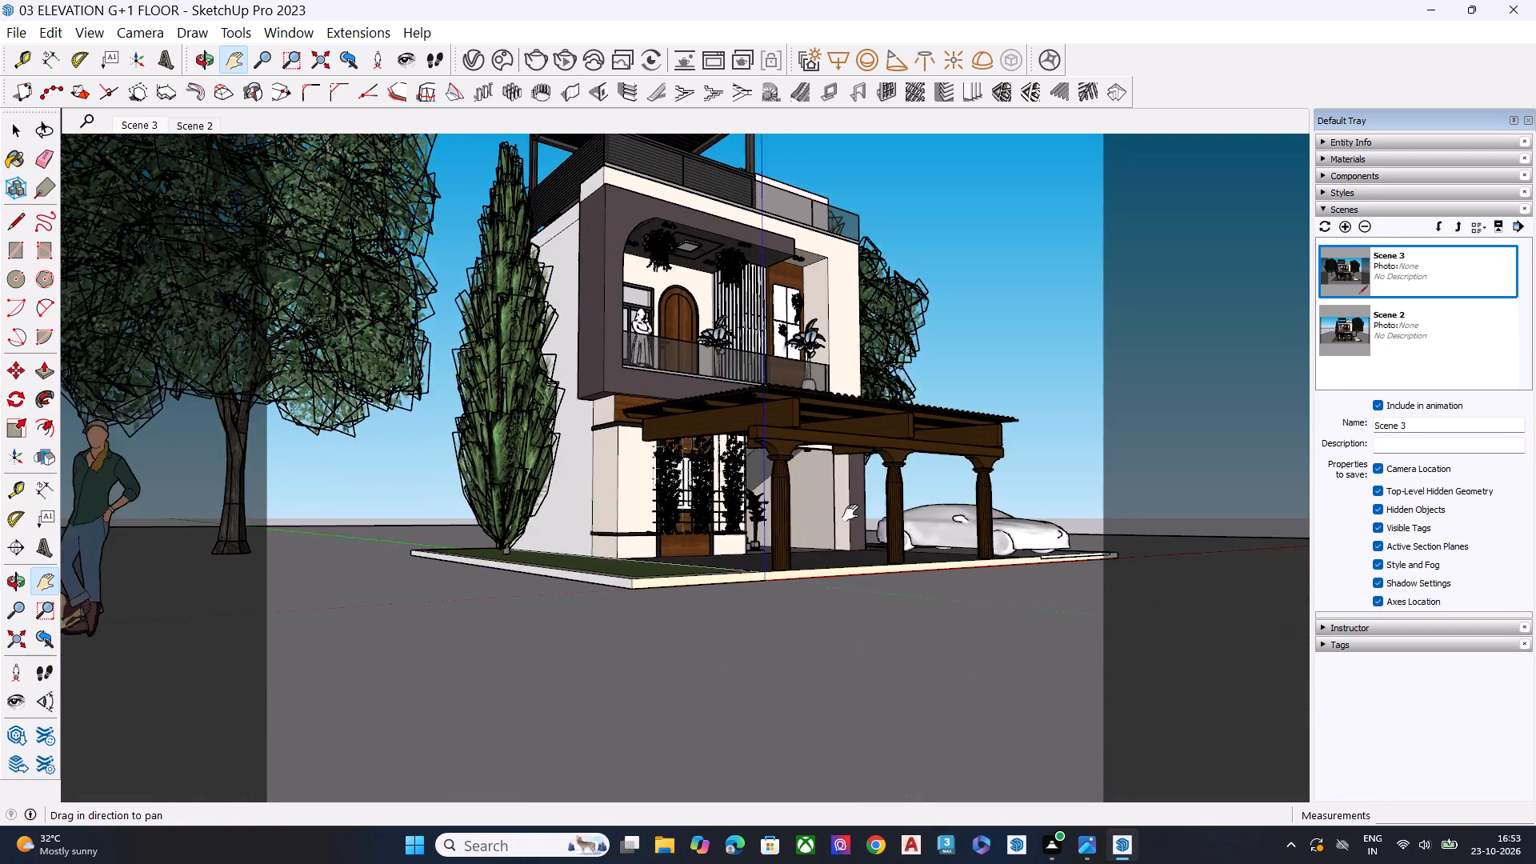
pyautogui.moveTo(850, 513); pyautogui.dragTo(870, 599)
pyautogui.scroll(4, 857, 626)
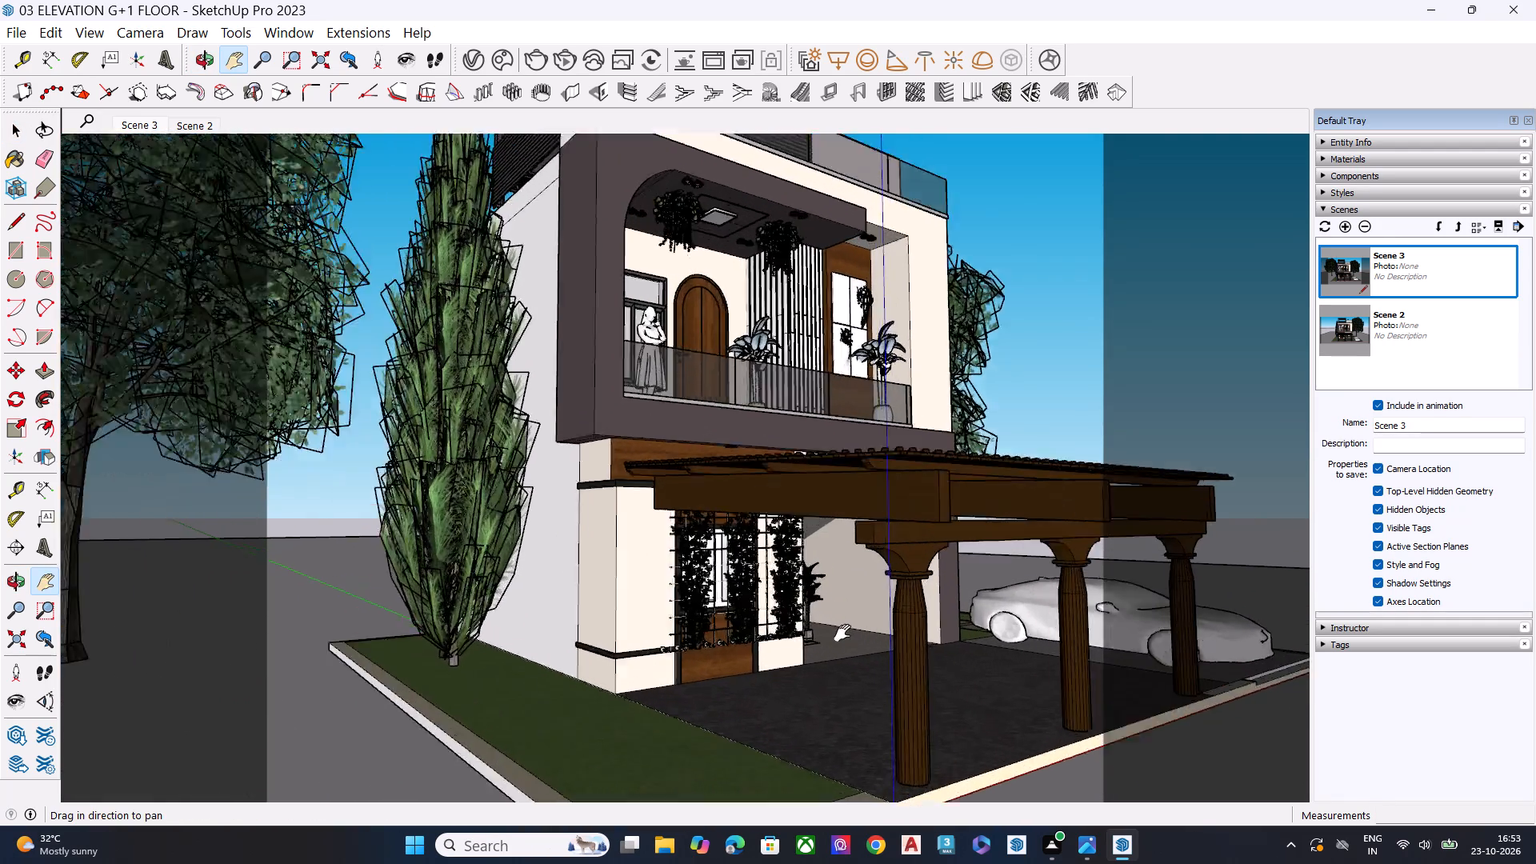
pyautogui.moveTo(815, 617); pyautogui.dragTo(591, 575, button='middle')
pyautogui.moveTo(878, 618); pyautogui.dragTo(854, 629, button='middle')
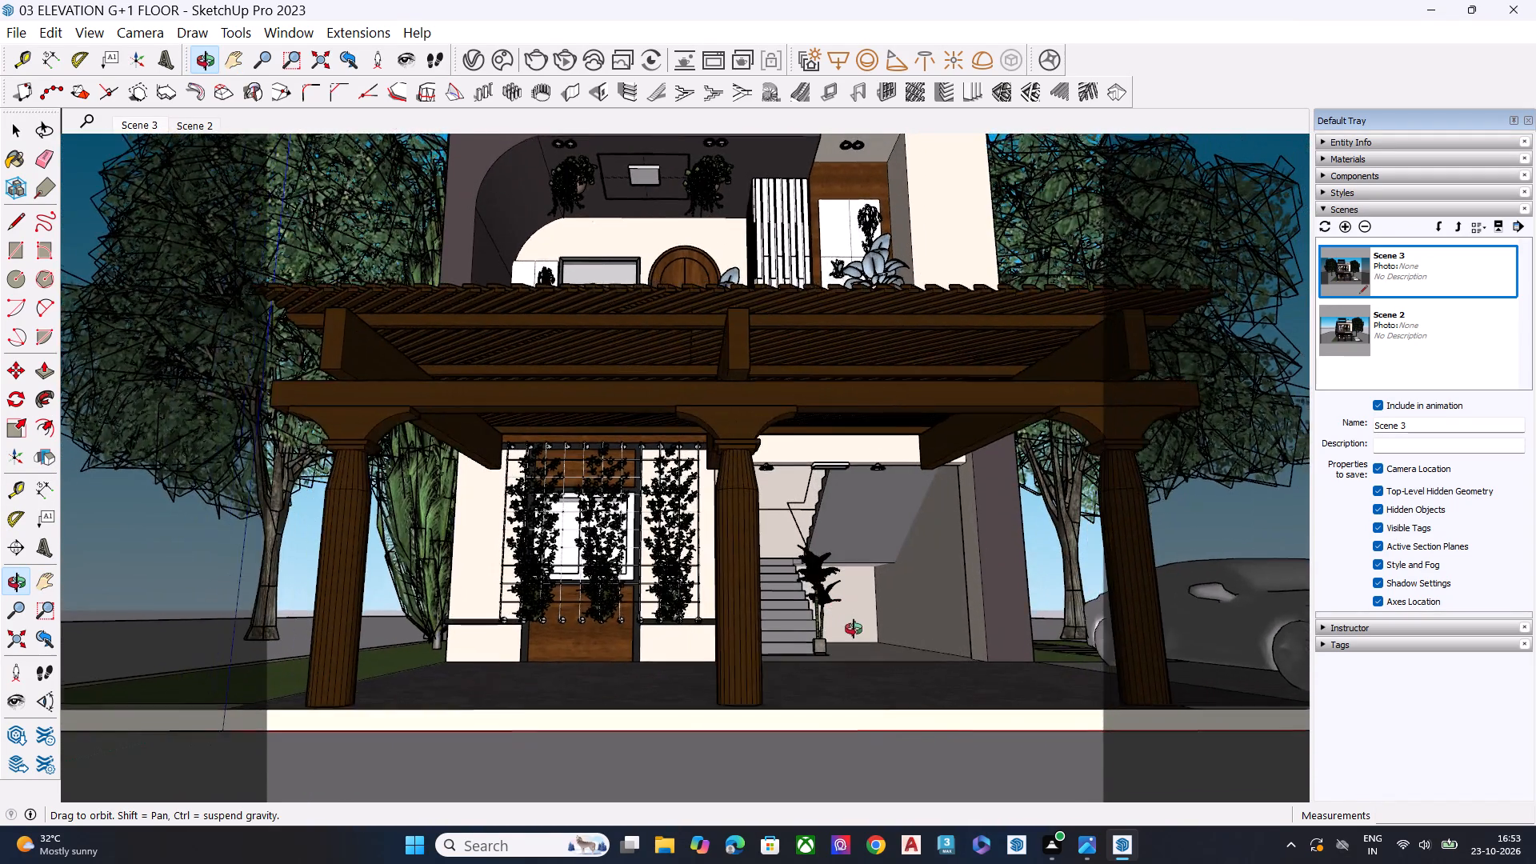
pyautogui.moveTo(854, 629); pyautogui.dragTo(878, 631, button='middle')
pyautogui.scroll(-2, 741, 576)
pyautogui.moveTo(858, 570); pyautogui.dragTo(842, 579, button='middle')
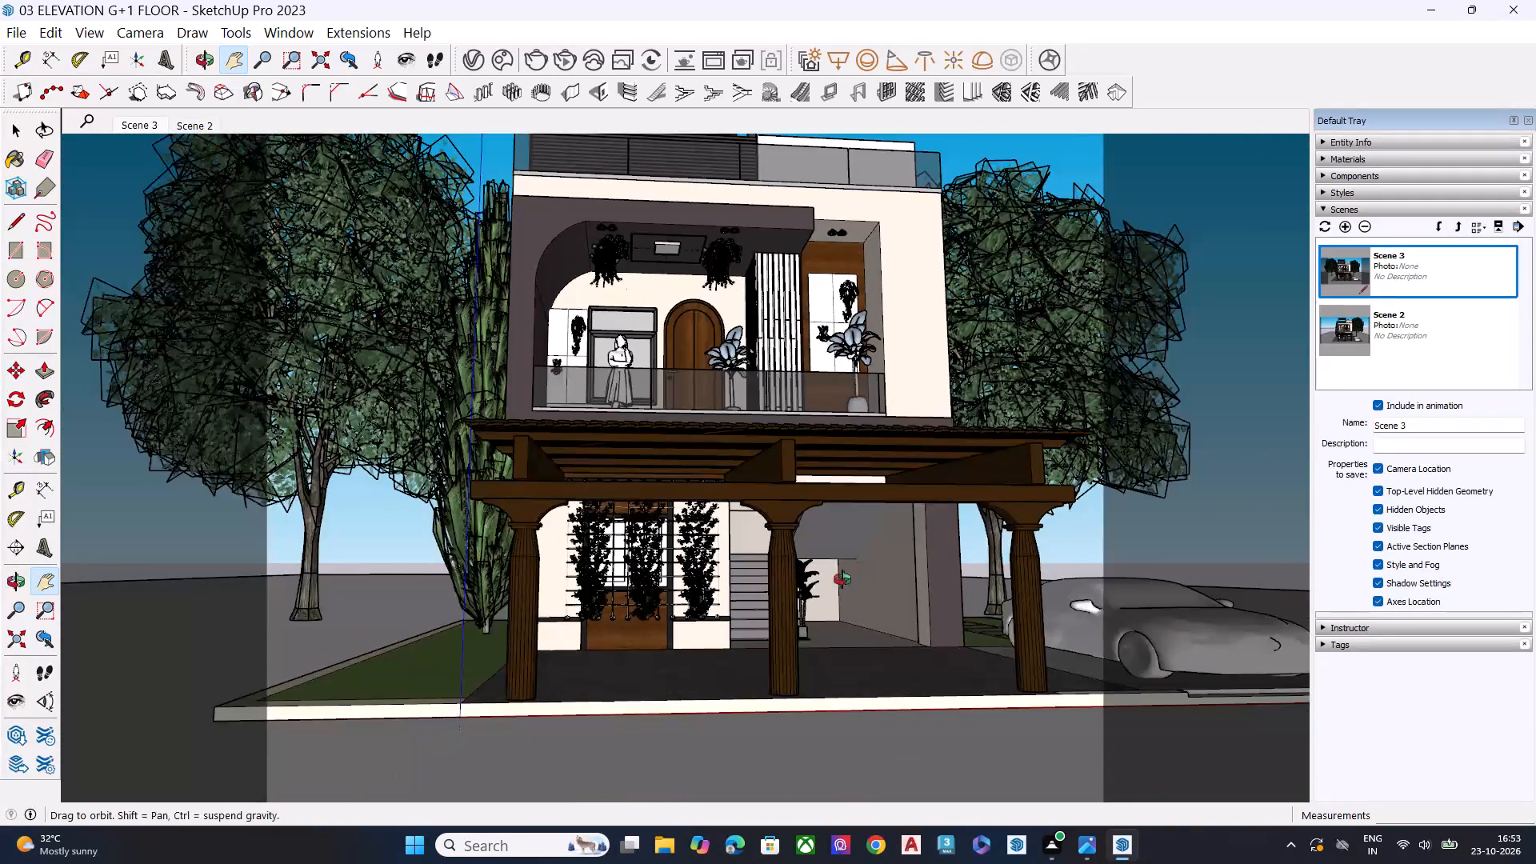
pyautogui.moveTo(842, 579); pyautogui.dragTo(782, 591, button='middle')
pyautogui.moveTo(806, 554); pyautogui.dragTo(824, 549, button='middle')
pyautogui.moveTo(750, 513); pyautogui.dragTo(787, 551)
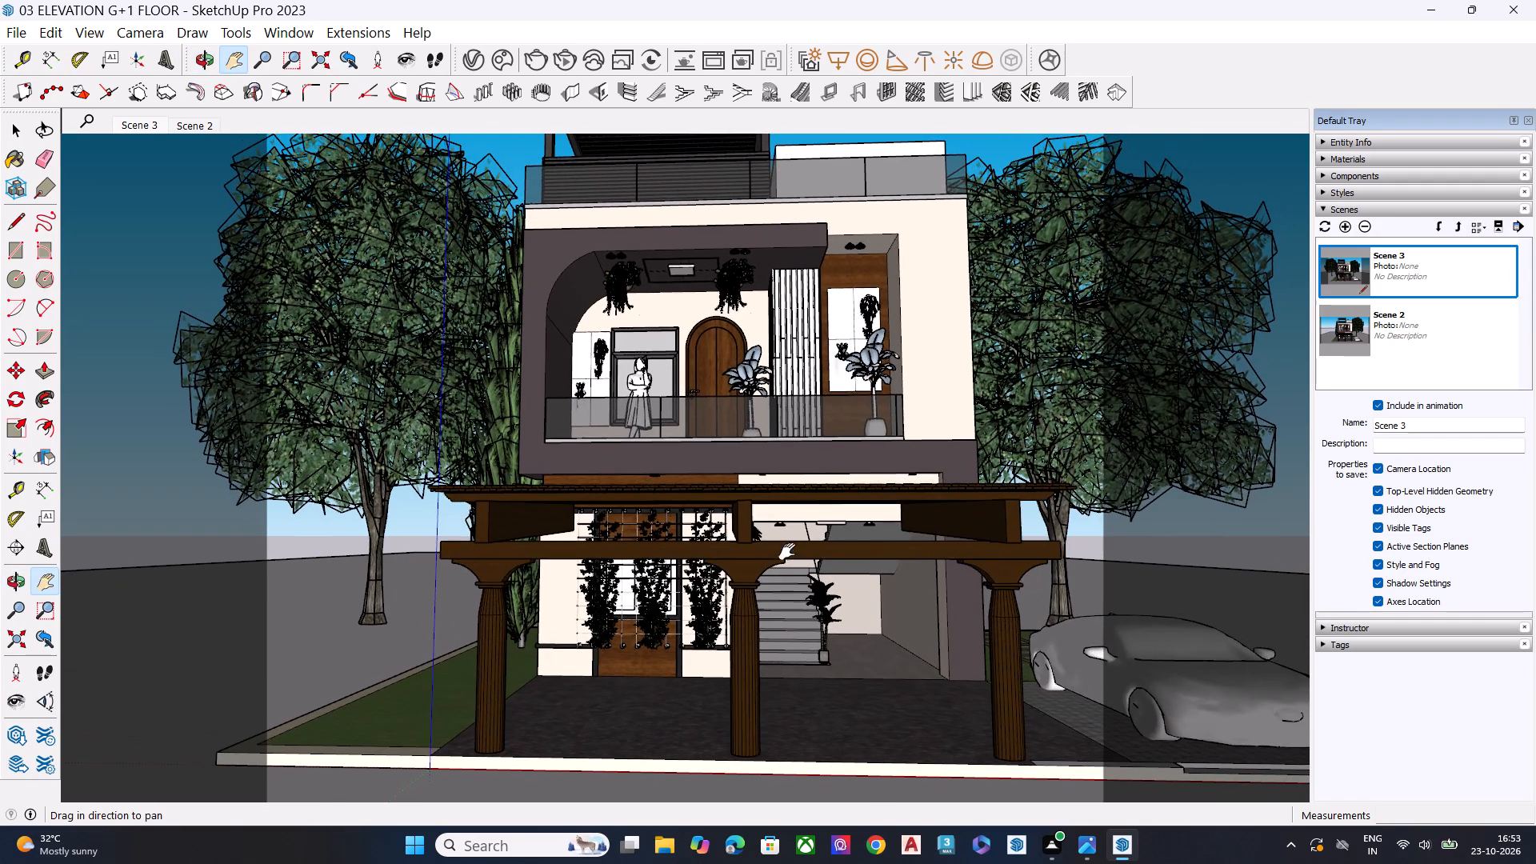
pyautogui.moveTo(787, 551); pyautogui.dragTo(799, 550)
pyautogui.moveTo(810, 553); pyautogui.dragTo(841, 552, button='middle')
pyautogui.scroll(1, 841, 552)
pyautogui.moveTo(829, 551); pyautogui.dragTo(782, 553)
pyautogui.moveTo(783, 554); pyautogui.dragTo(786, 532, button='middle')
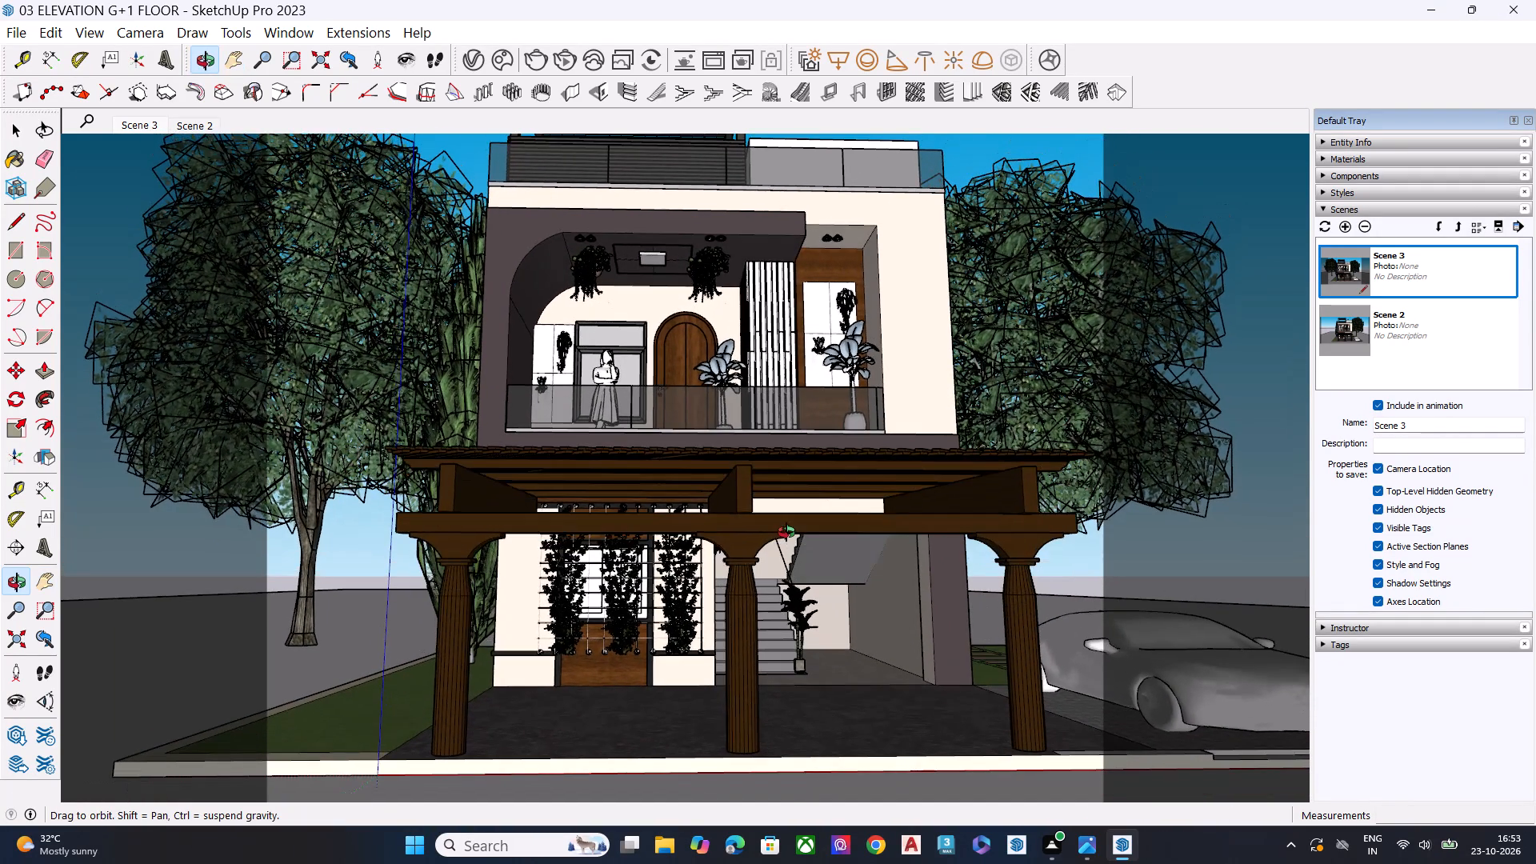
pyautogui.moveTo(786, 532); pyautogui.dragTo(788, 531, button='middle')
pyautogui.scroll(-3, 788, 531)
pyautogui.moveTo(769, 549); pyautogui.dragTo(757, 534, button='middle')
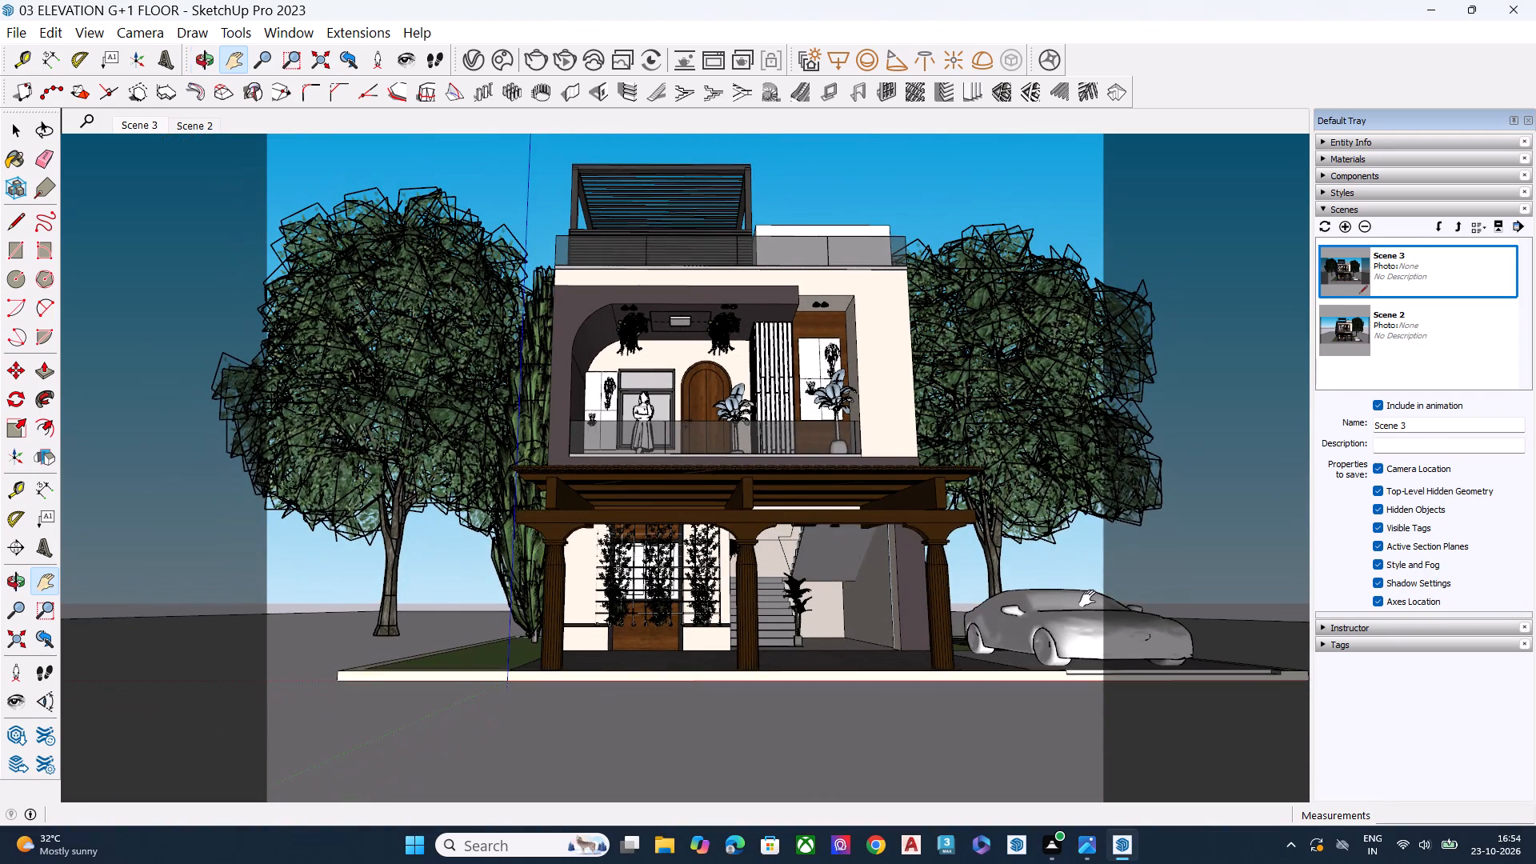
pyautogui.scroll(2, 897, 404)
pyautogui.scroll(-1, 1284, 862)
pyautogui.scroll(4, 1484, 788)
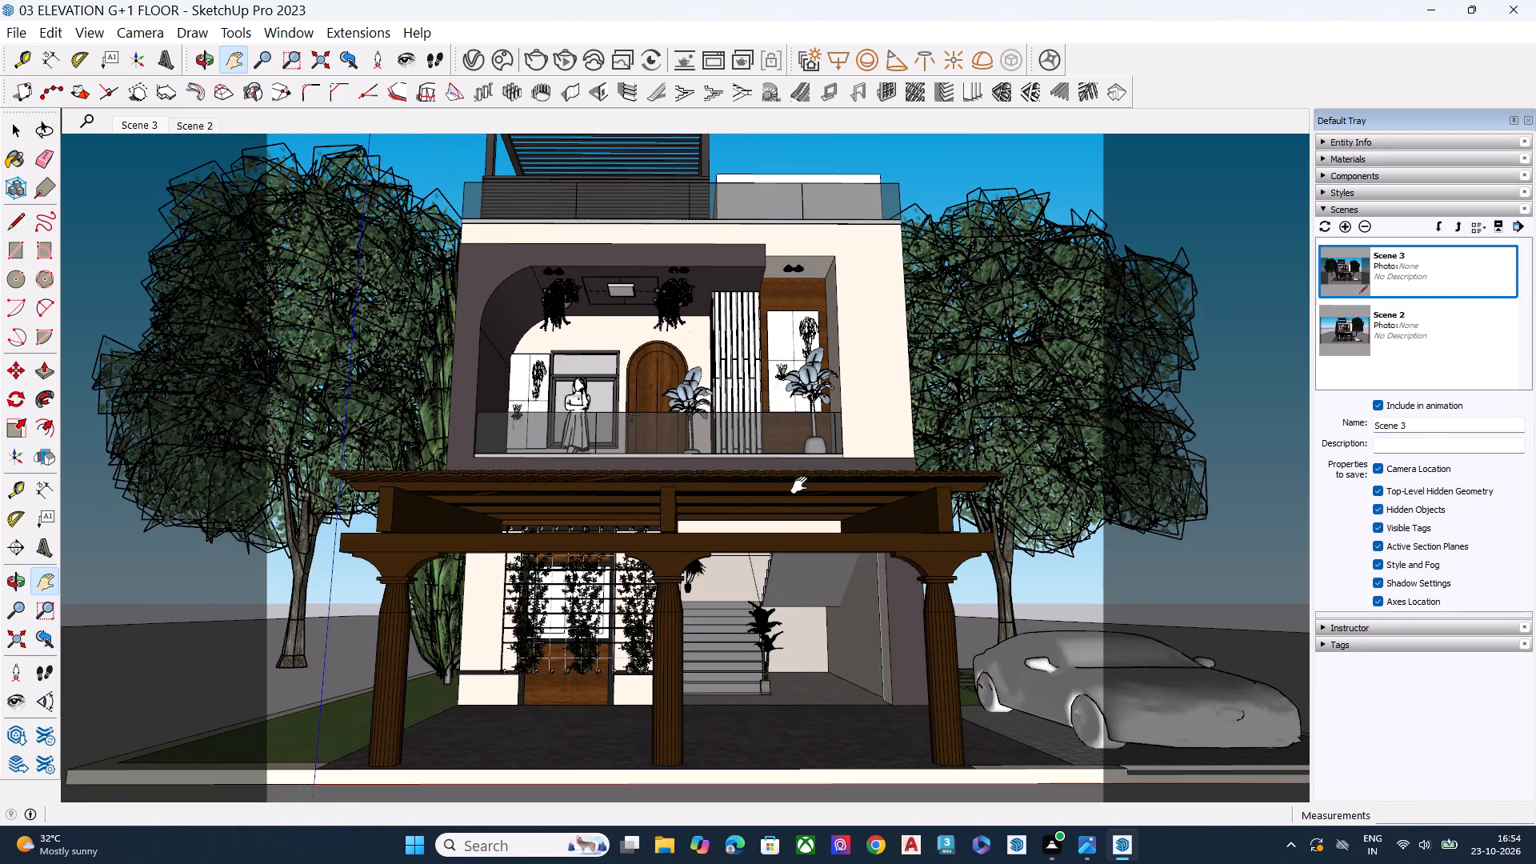
pyautogui.scroll(-6, 827, 523)
pyautogui.scroll(2, 677, 387)
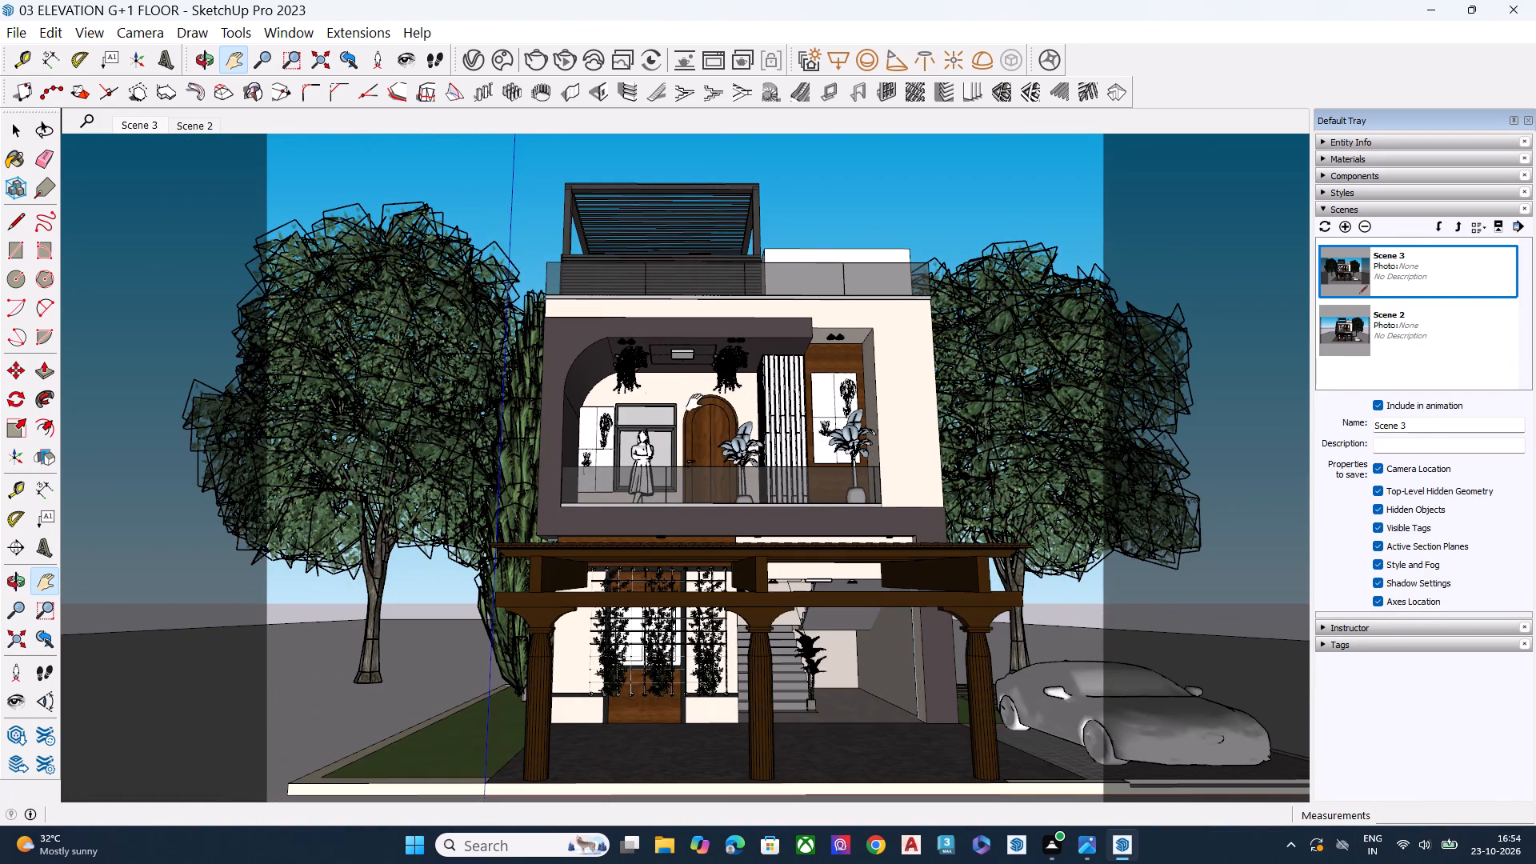
pyautogui.scroll(-2, 700, 425)
pyautogui.scroll(3, 759, 565)
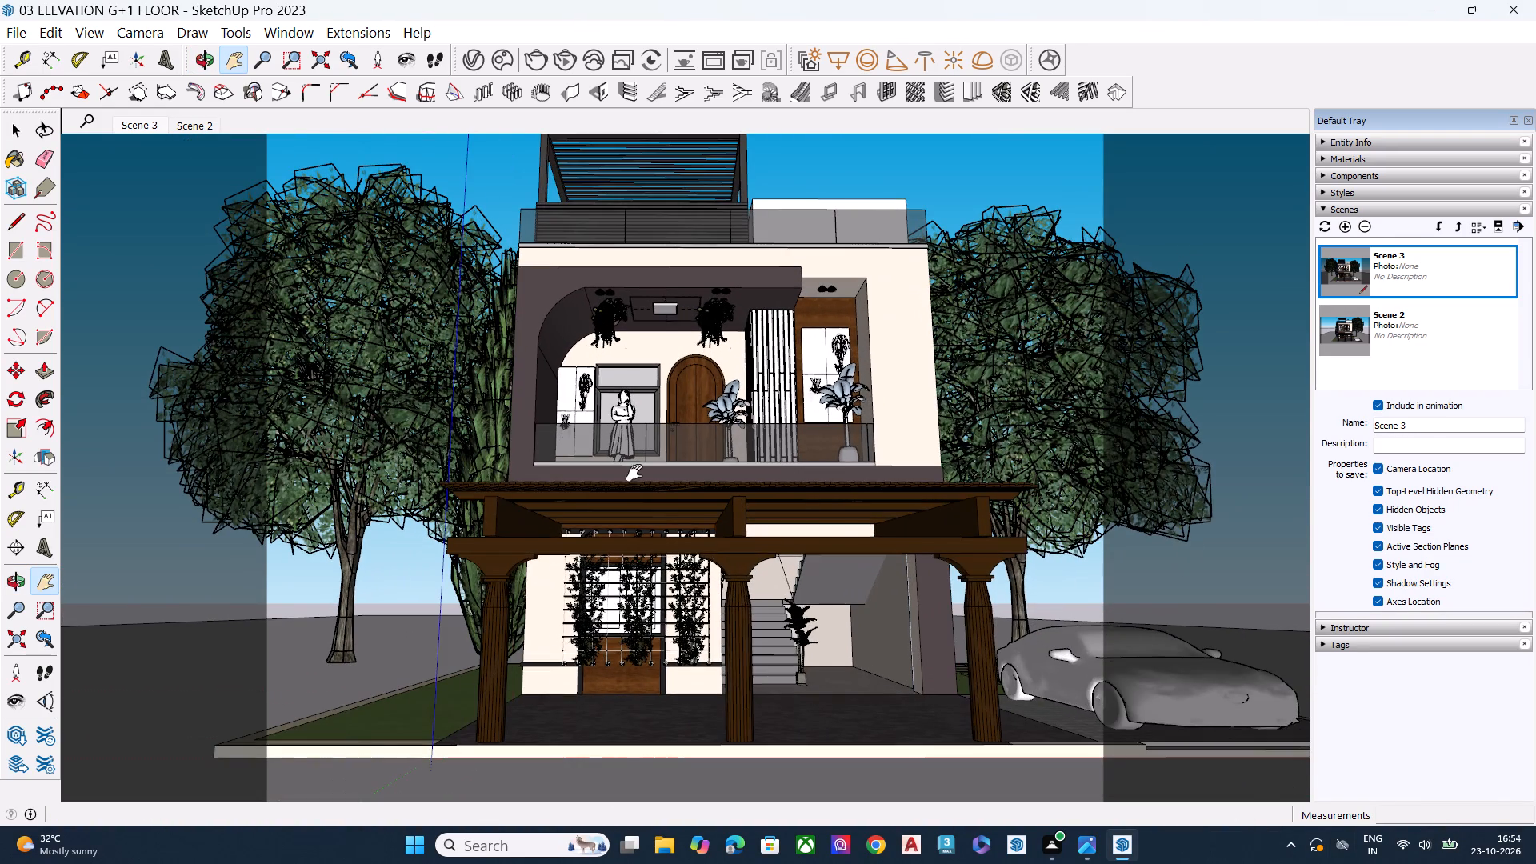
pyautogui.scroll(1, 601, 399)
pyautogui.scroll(-1, 783, 479)
pyautogui.scroll(1, 784, 482)
pyautogui.scroll(-1, 798, 511)
# Frame a low-angle close-up of the pergola, arched balcony and staircase, and save it as a new scene.
pyautogui.moveTo(810, 564); pyautogui.dragTo(809, 441, button='middle')
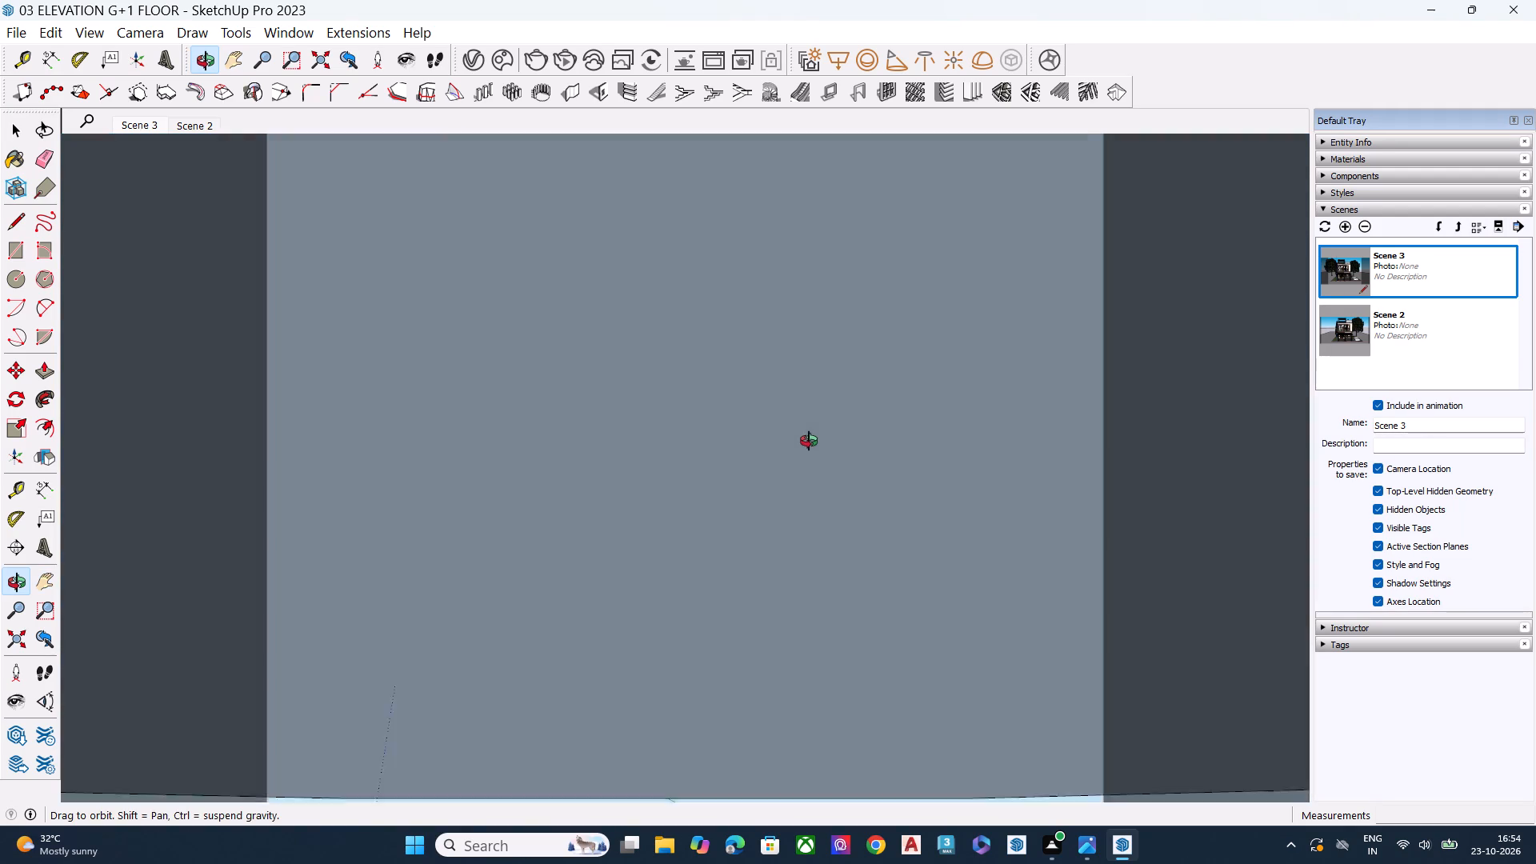
pyautogui.moveTo(809, 441); pyautogui.dragTo(821, 541, button='middle')
pyautogui.scroll(5, 691, 510)
pyautogui.moveTo(802, 542); pyautogui.dragTo(770, 468, button='middle')
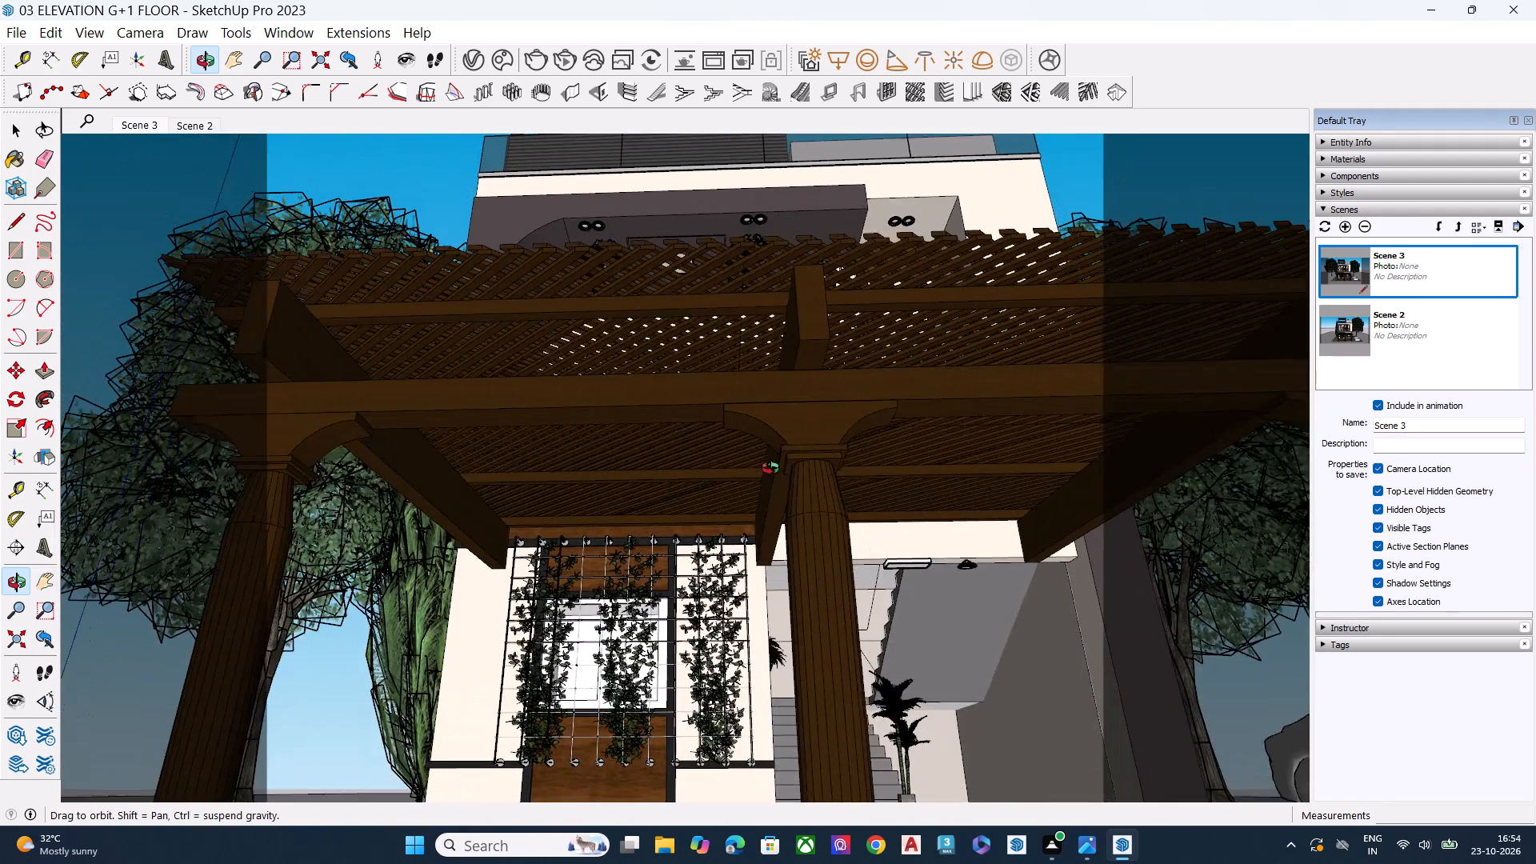
pyautogui.moveTo(770, 468); pyautogui.dragTo(611, 526, button='middle')
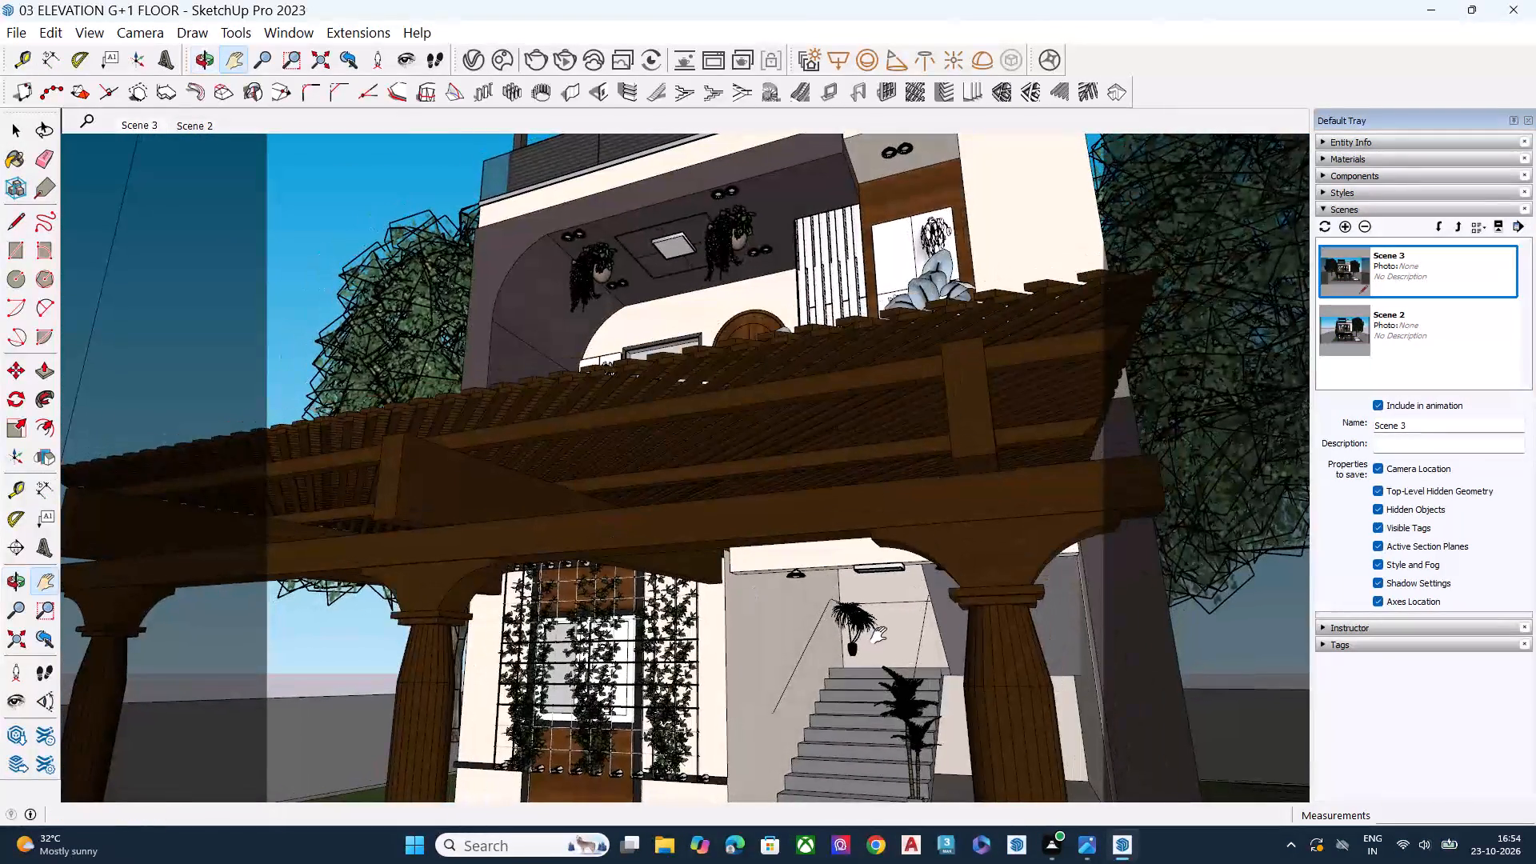
pyautogui.scroll(1, 1085, 714)
pyautogui.scroll(-3, 683, 646)
pyautogui.moveTo(781, 630); pyautogui.dragTo(737, 646, button='middle')
pyautogui.moveTo(616, 600); pyautogui.dragTo(677, 653)
pyautogui.moveTo(651, 644); pyautogui.dragTo(630, 633, button='middle')
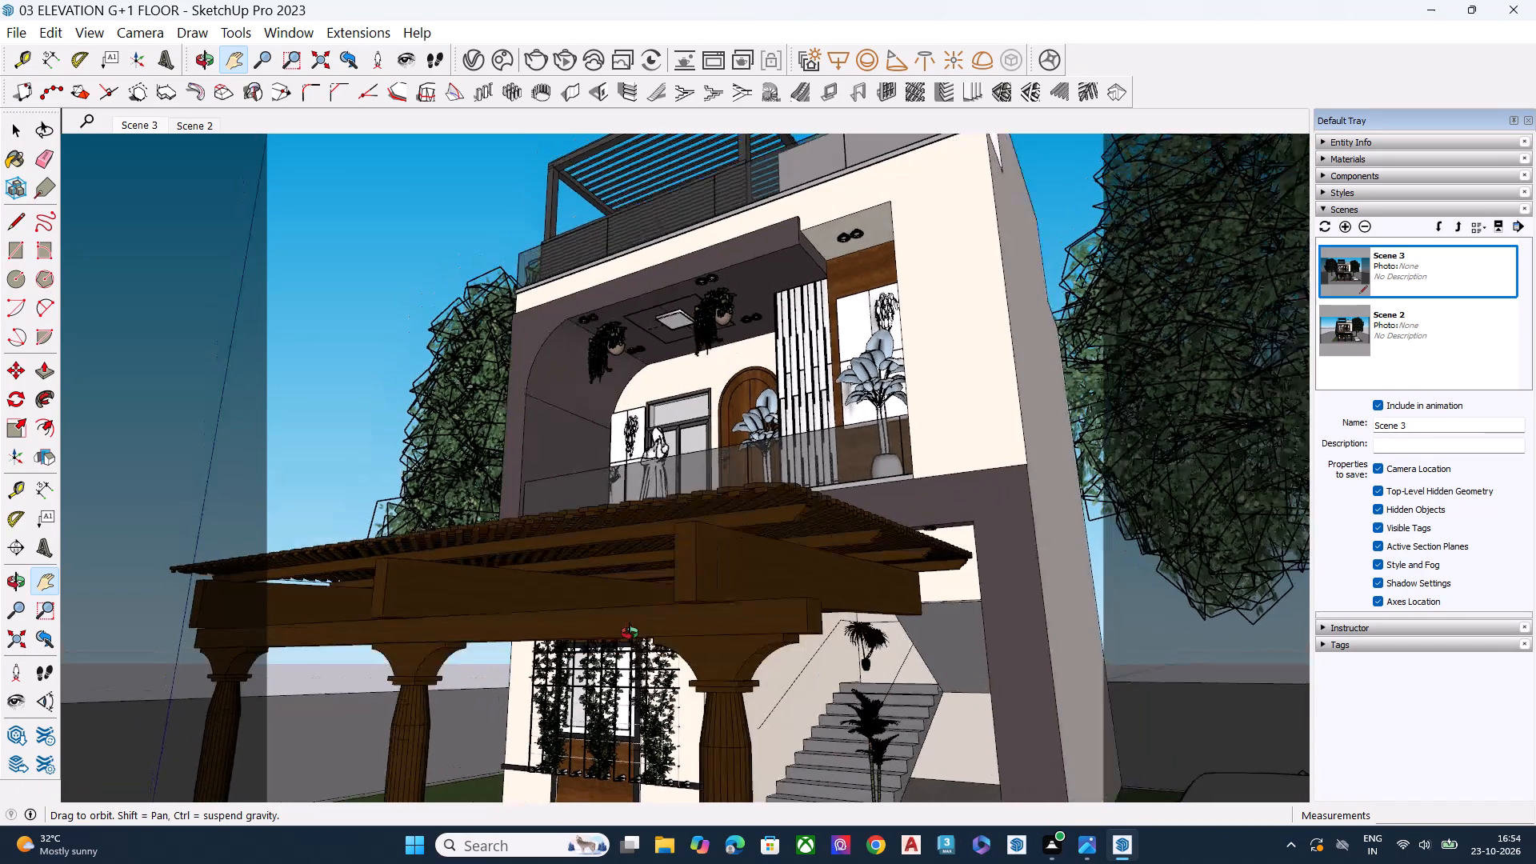
pyautogui.moveTo(630, 633); pyautogui.dragTo(646, 637, button='middle')
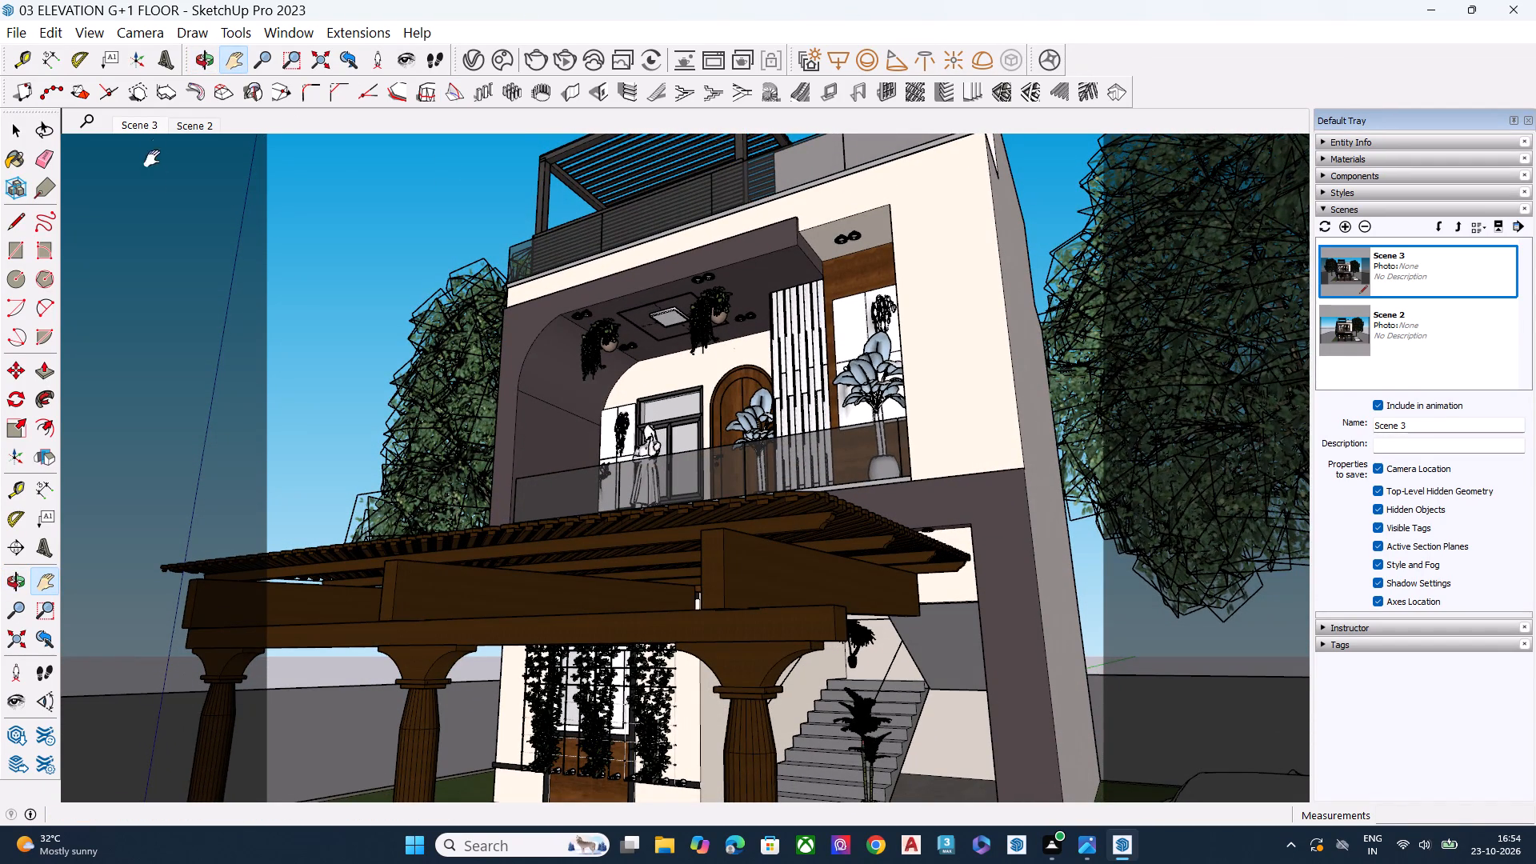
pyautogui.click(1342, 226)
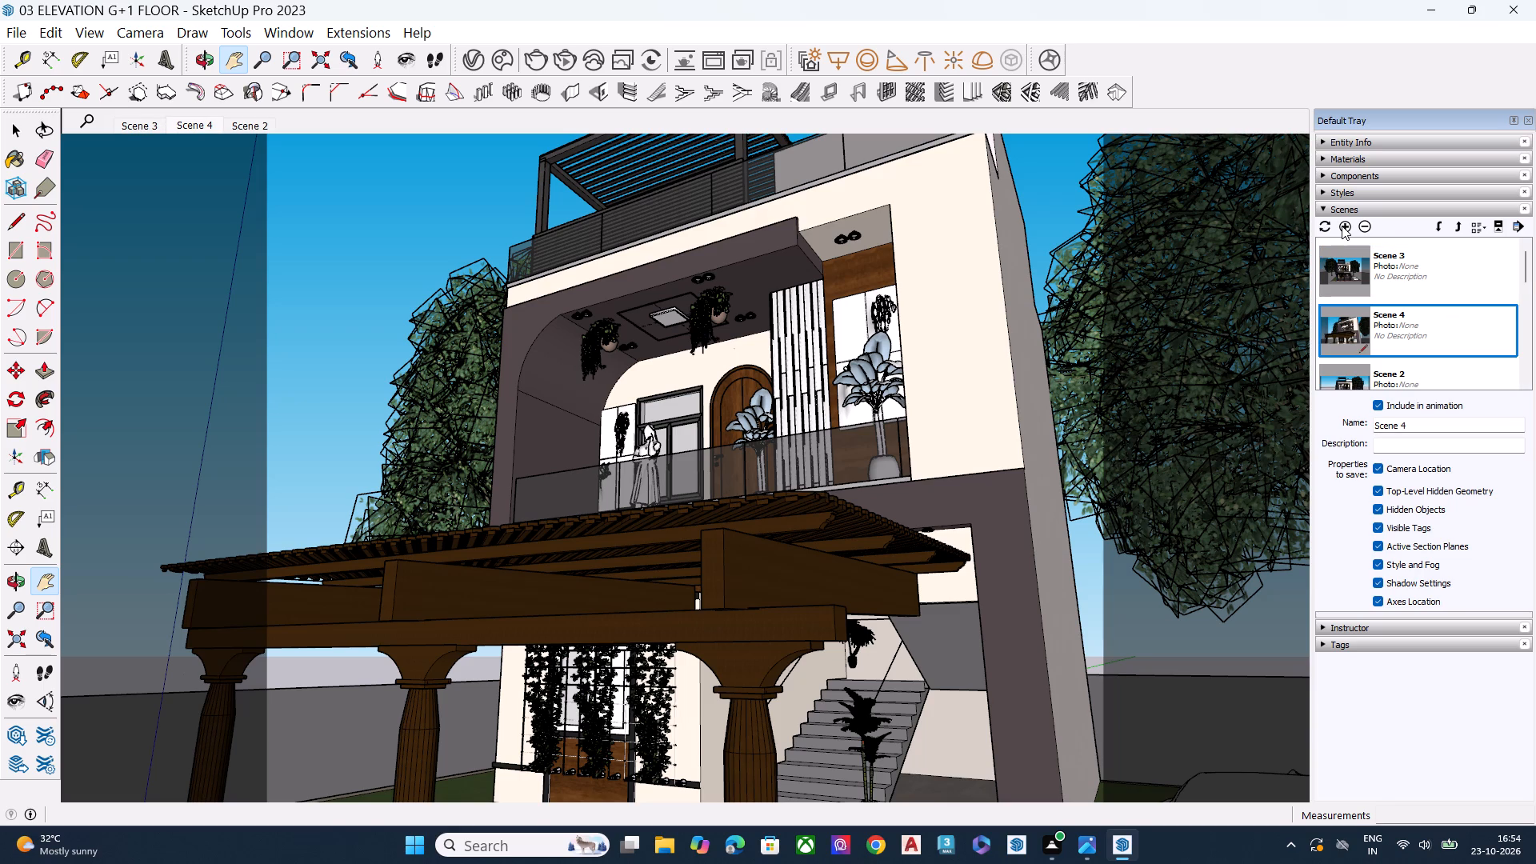
# Export the pergola and balcony close-up as a 2D graphic to Downloads, named 03 ELEVATION G+1 S3 FLOOR.png.
pyautogui.click(18, 35)
pyautogui.click(138, 381)
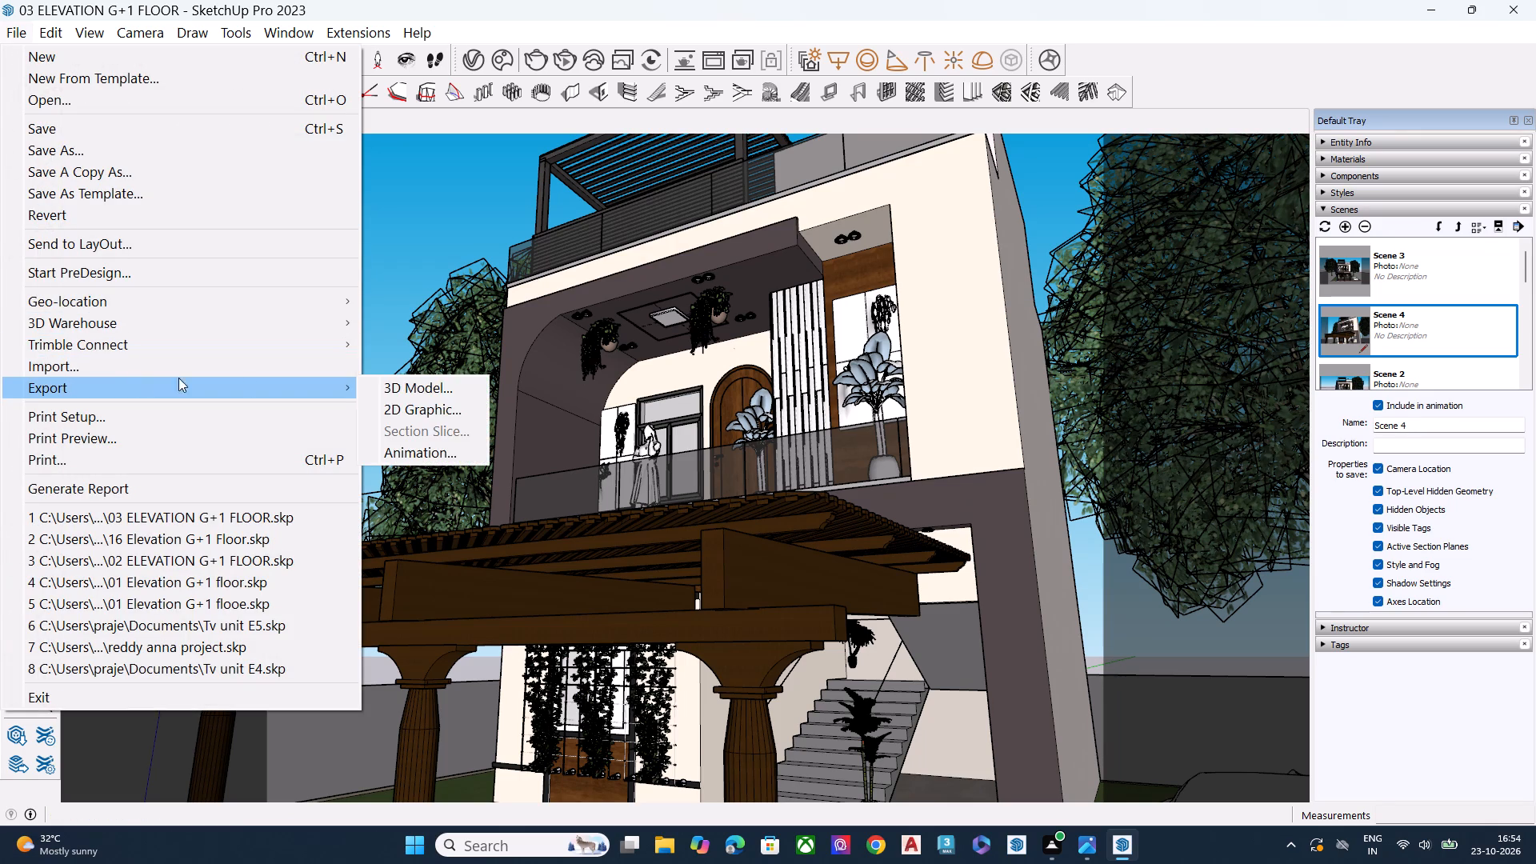
pyautogui.click(424, 405)
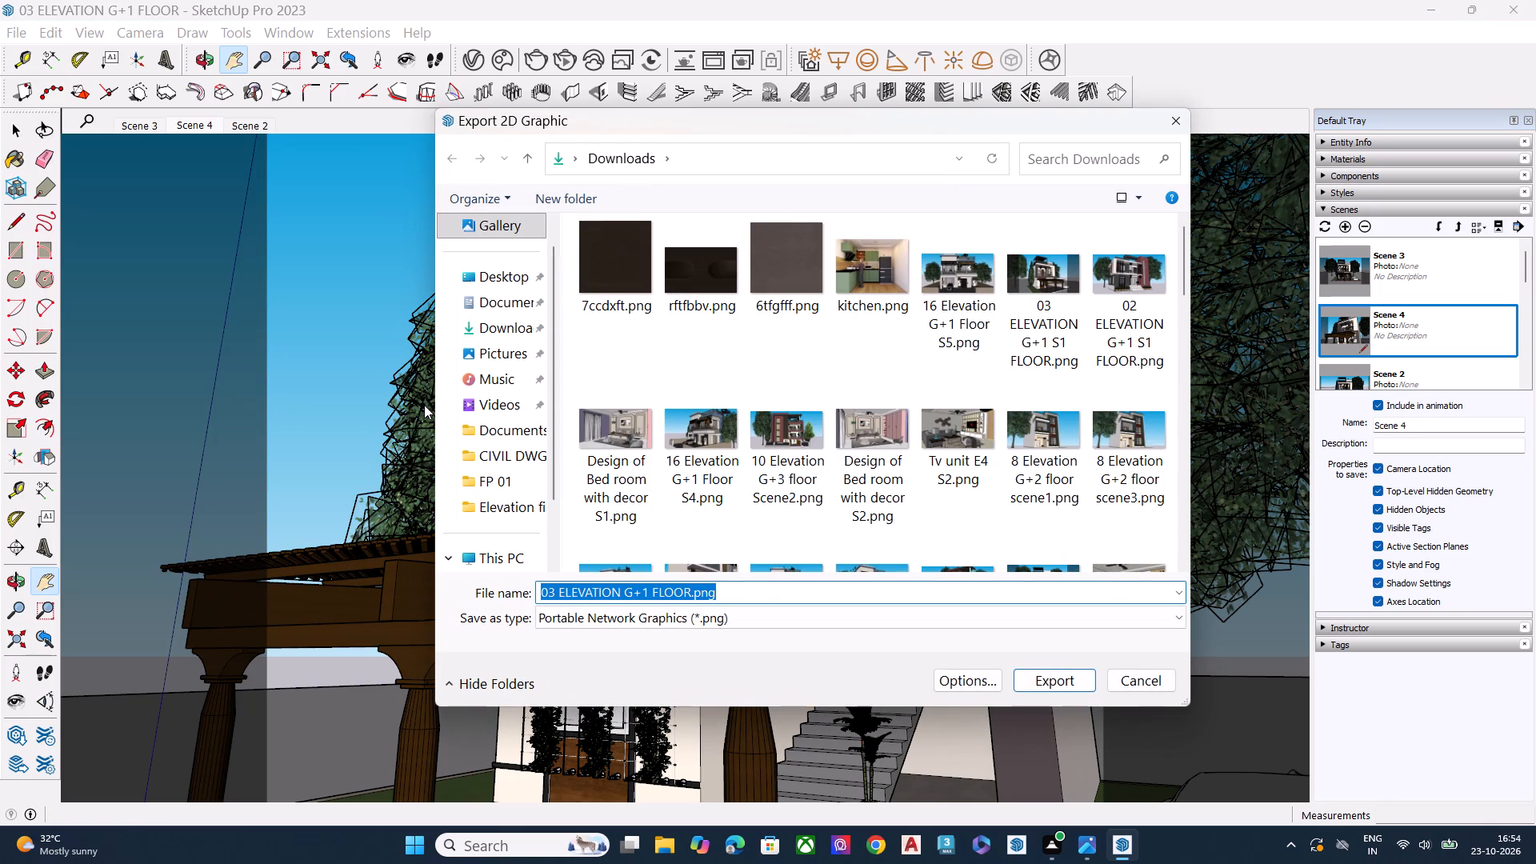
pyautogui.press('Right')
pyautogui.press('Left')
pyautogui.press('Left')
pyautogui.press('Left')
pyautogui.press('Left')
pyautogui.press('Left')
pyautogui.press('Left')
pyautogui.press('Left')
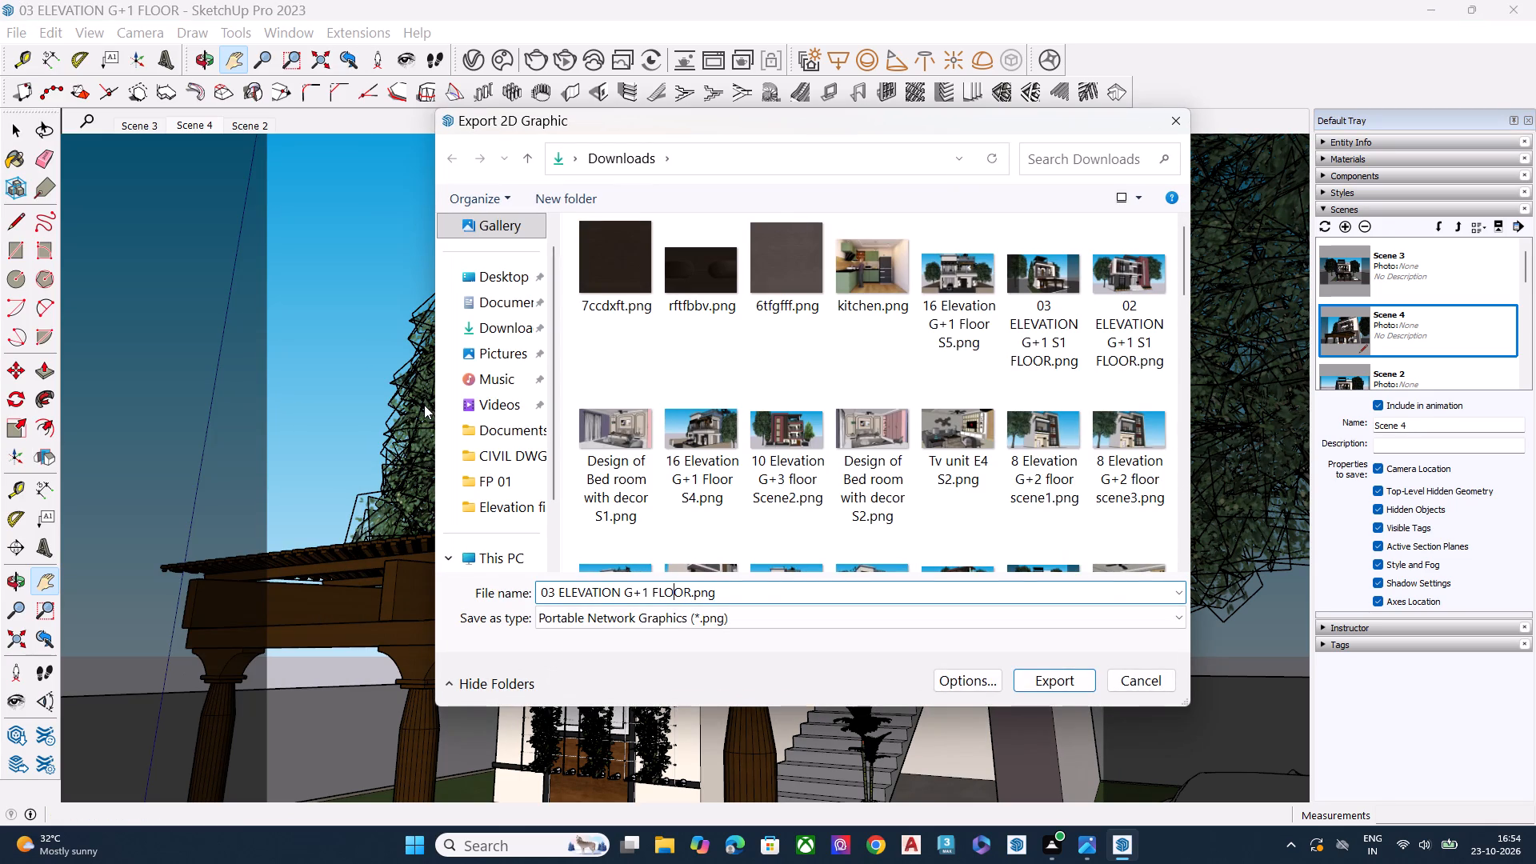
pyautogui.press('Left')
pyautogui.press('Left')
pyautogui.press('s')
pyautogui.write('3')
pyautogui.press('space')
pyautogui.press('Return')
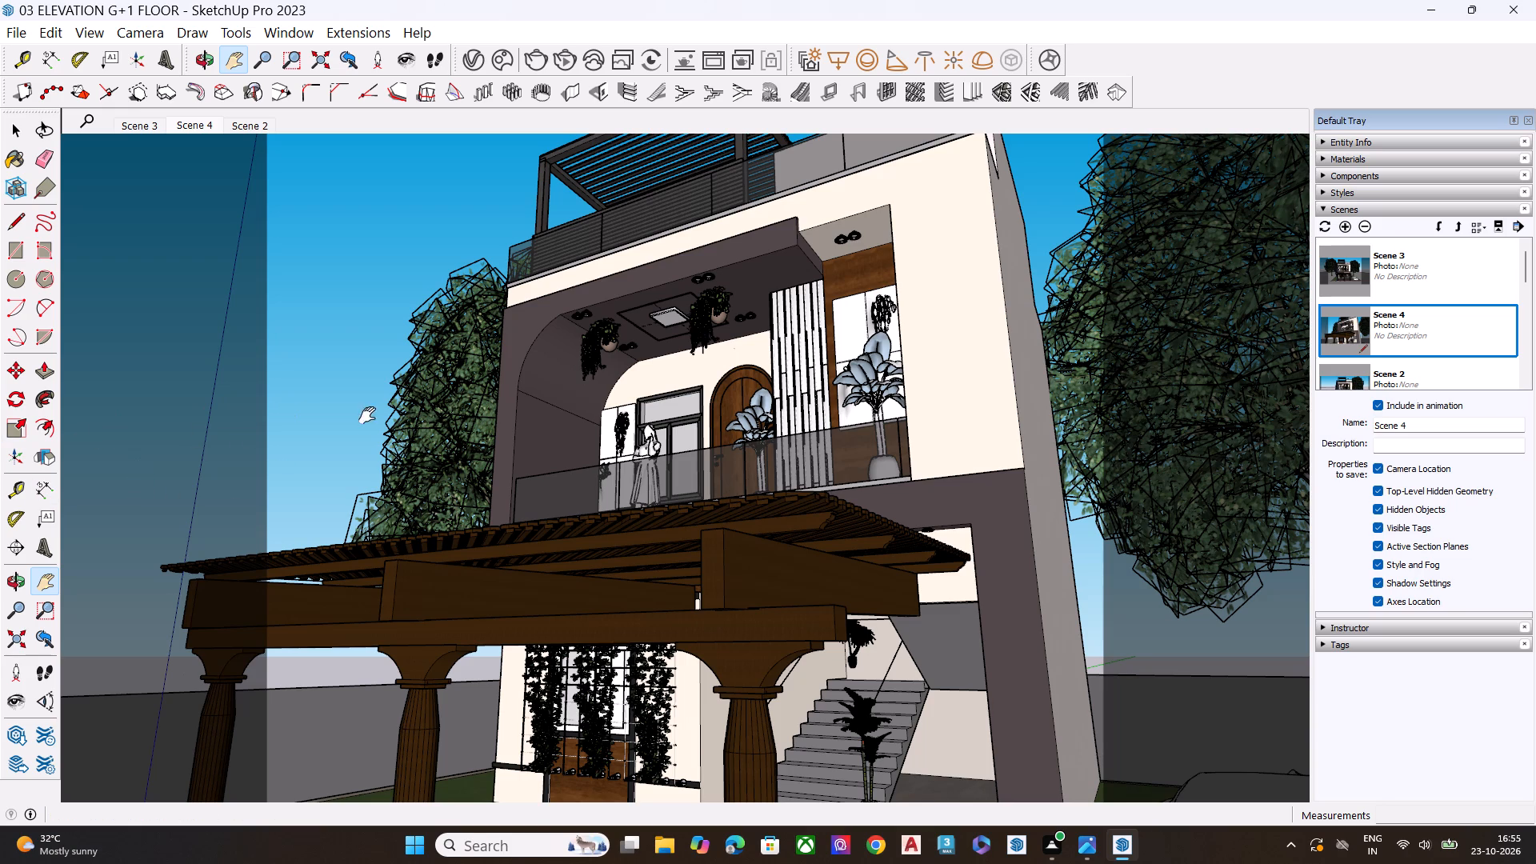
# Examine the whole house from the front and the cypress corner, at raised and low eye levels and different distances.
pyautogui.scroll(-6, 826, 483)
pyautogui.moveTo(707, 565); pyautogui.dragTo(818, 566, button='middle')
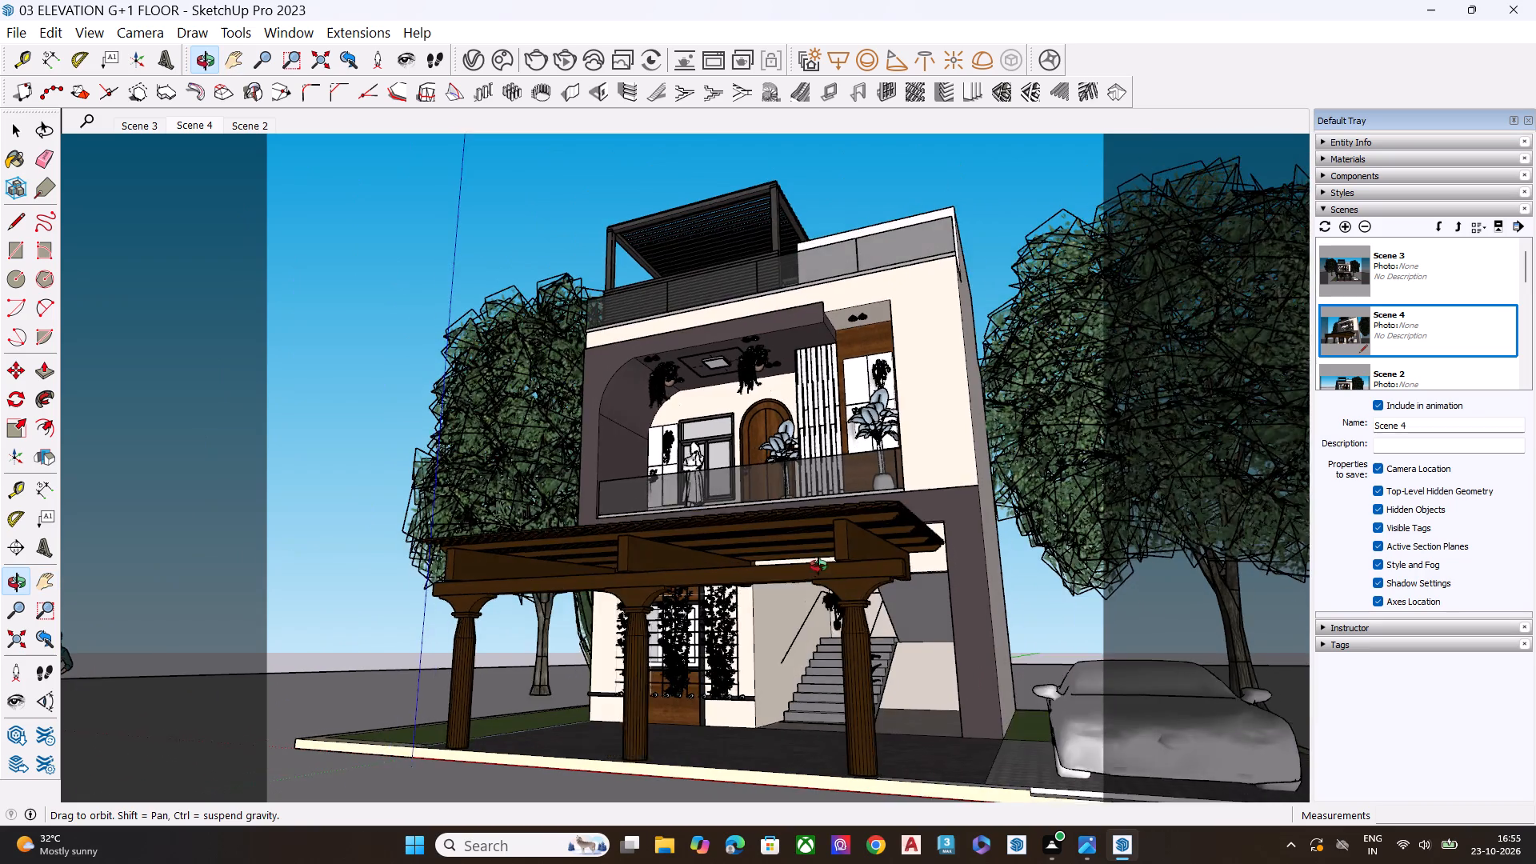
pyautogui.moveTo(818, 566); pyautogui.dragTo(1011, 543, button='middle')
pyautogui.moveTo(721, 551); pyautogui.dragTo(994, 552, button='middle')
pyautogui.moveTo(826, 487); pyautogui.dragTo(763, 649, button='middle')
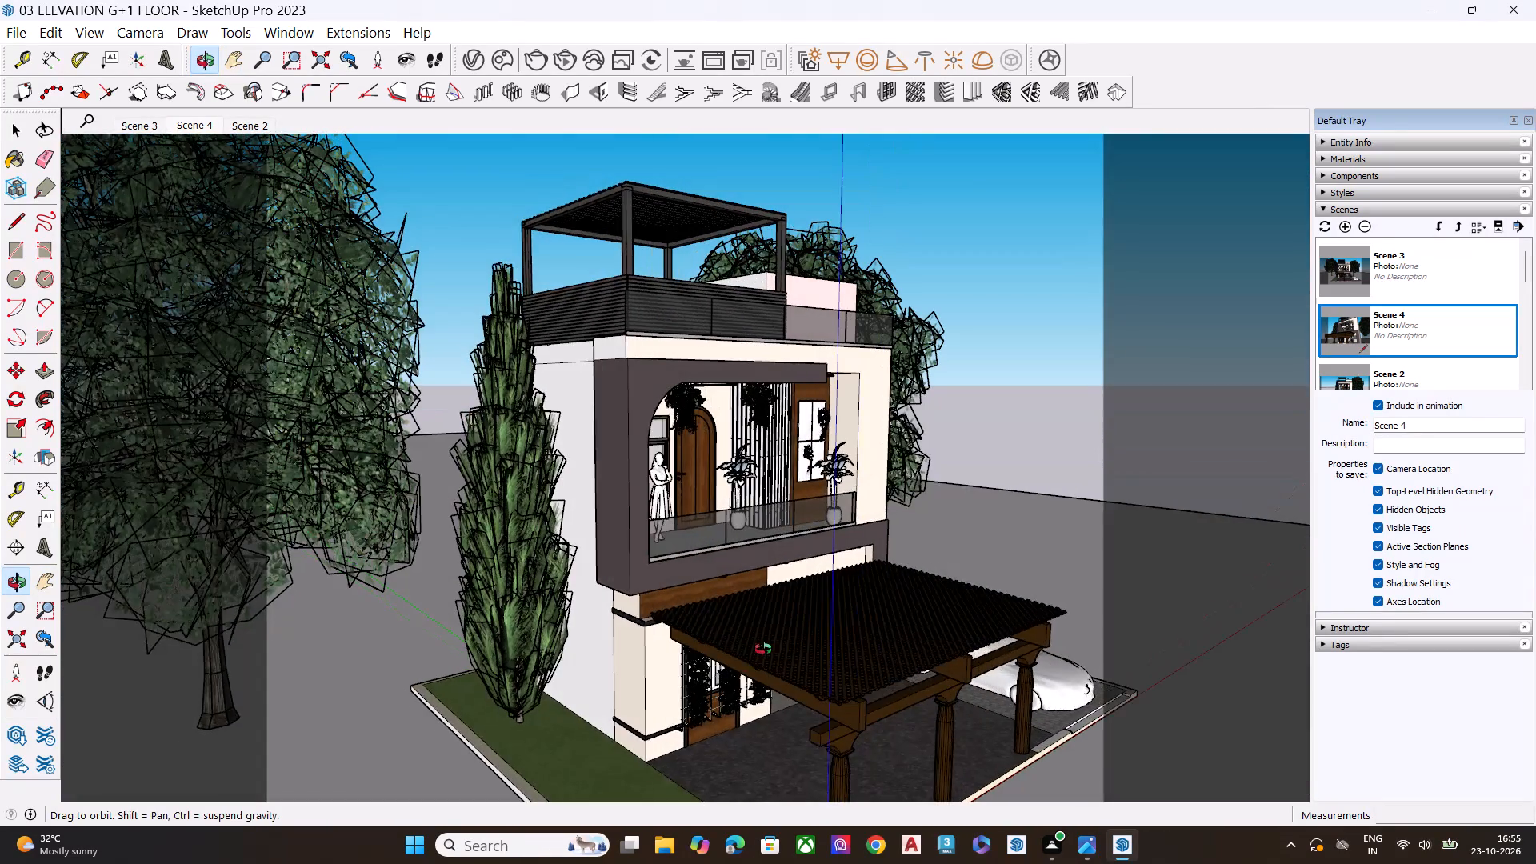
pyautogui.moveTo(763, 649); pyautogui.dragTo(714, 618, button='middle')
pyautogui.scroll(4, 882, 589)
pyautogui.moveTo(877, 603); pyautogui.dragTo(859, 587, button='middle')
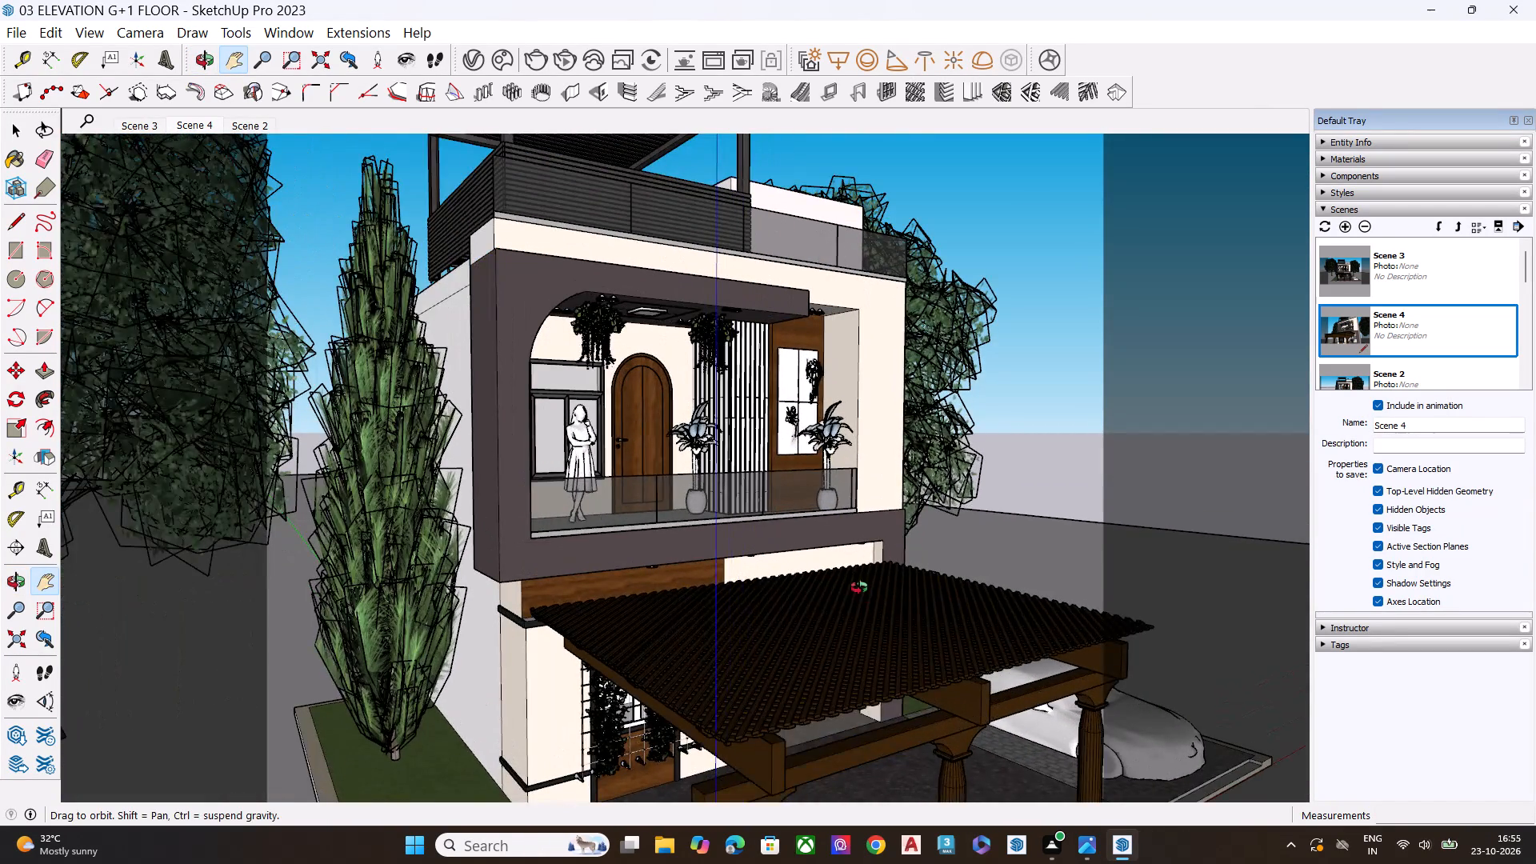
pyautogui.moveTo(859, 587); pyautogui.dragTo(845, 568, button='middle')
pyautogui.scroll(-2, 845, 568)
pyautogui.moveTo(762, 571); pyautogui.dragTo(734, 530, button='middle')
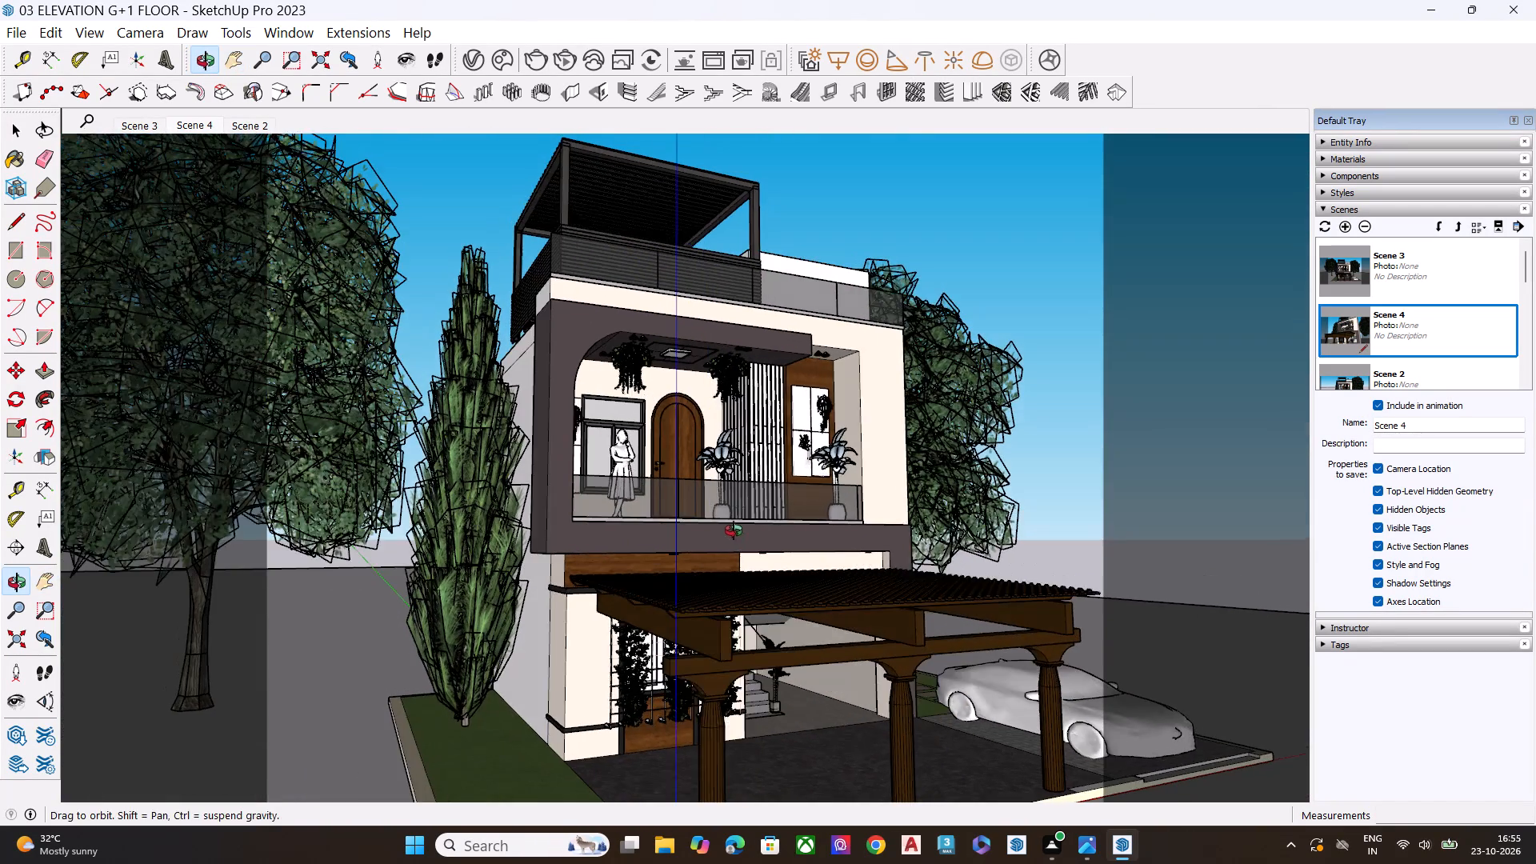
pyautogui.moveTo(734, 530); pyautogui.dragTo(737, 533, button='middle')
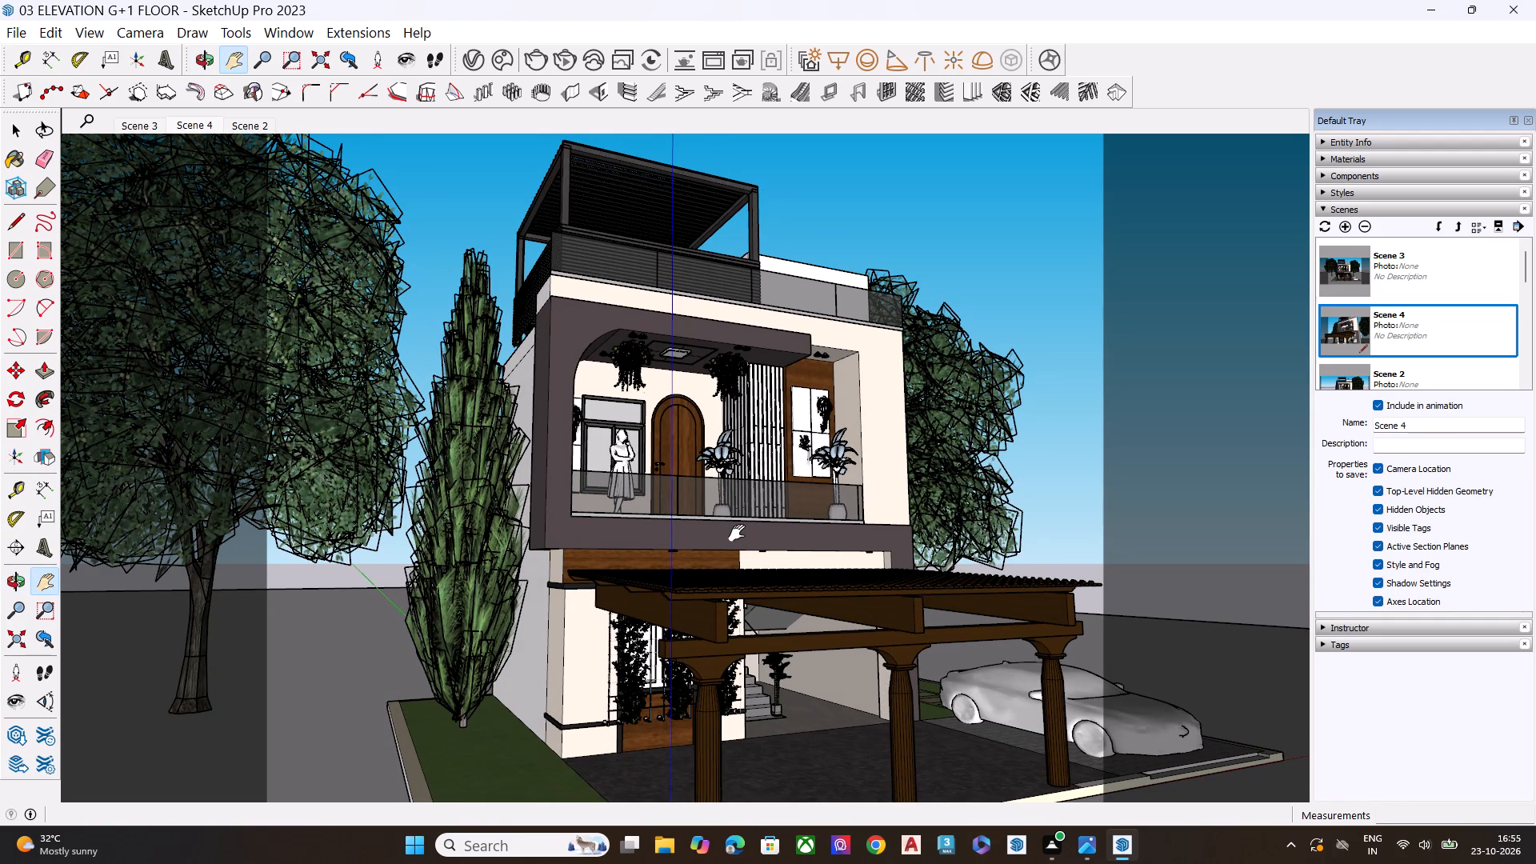
pyautogui.scroll(1, 737, 533)
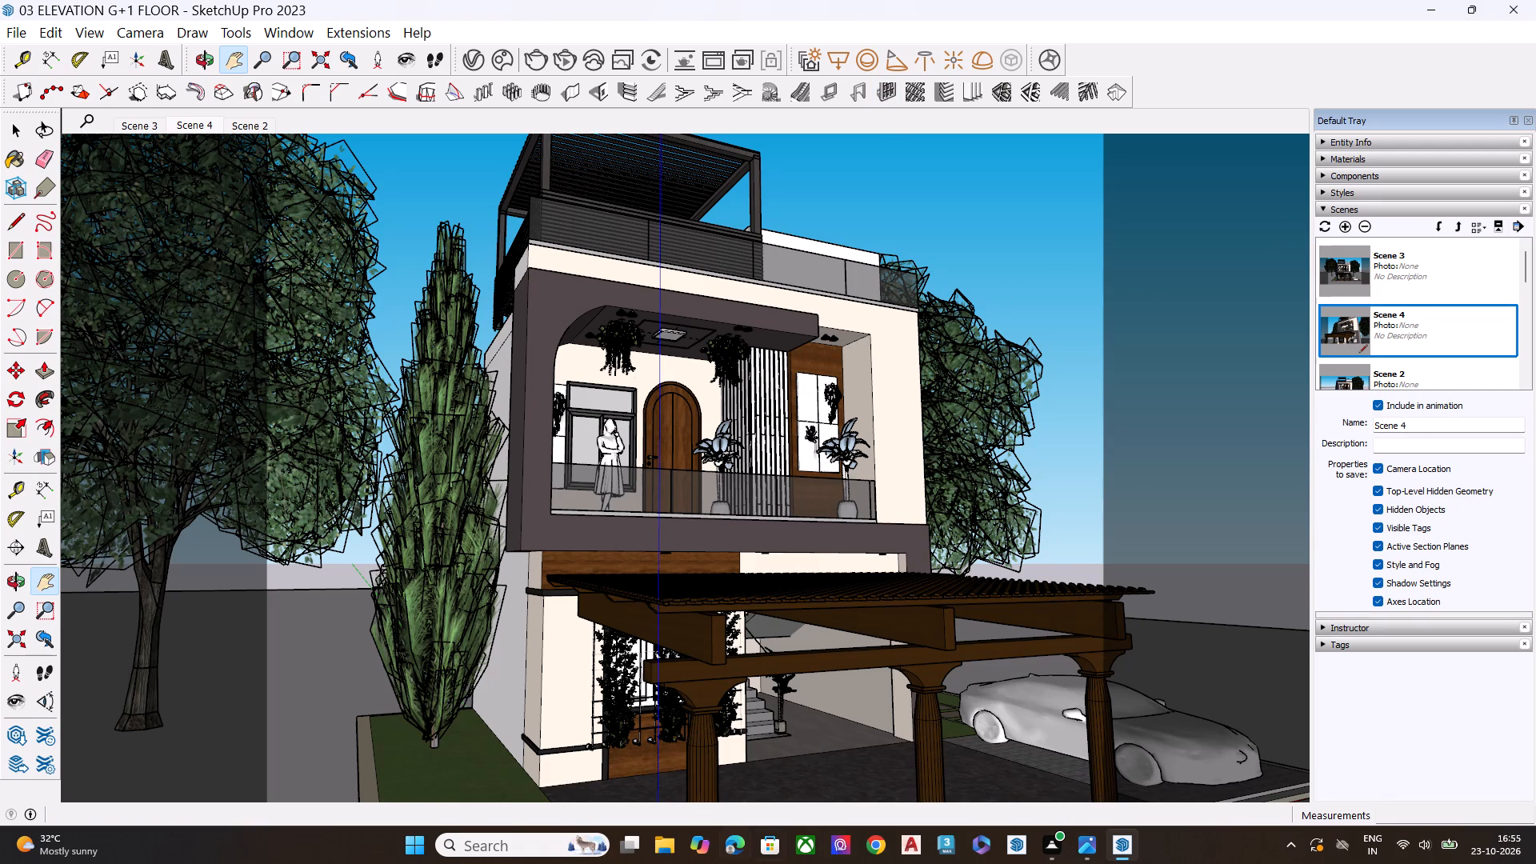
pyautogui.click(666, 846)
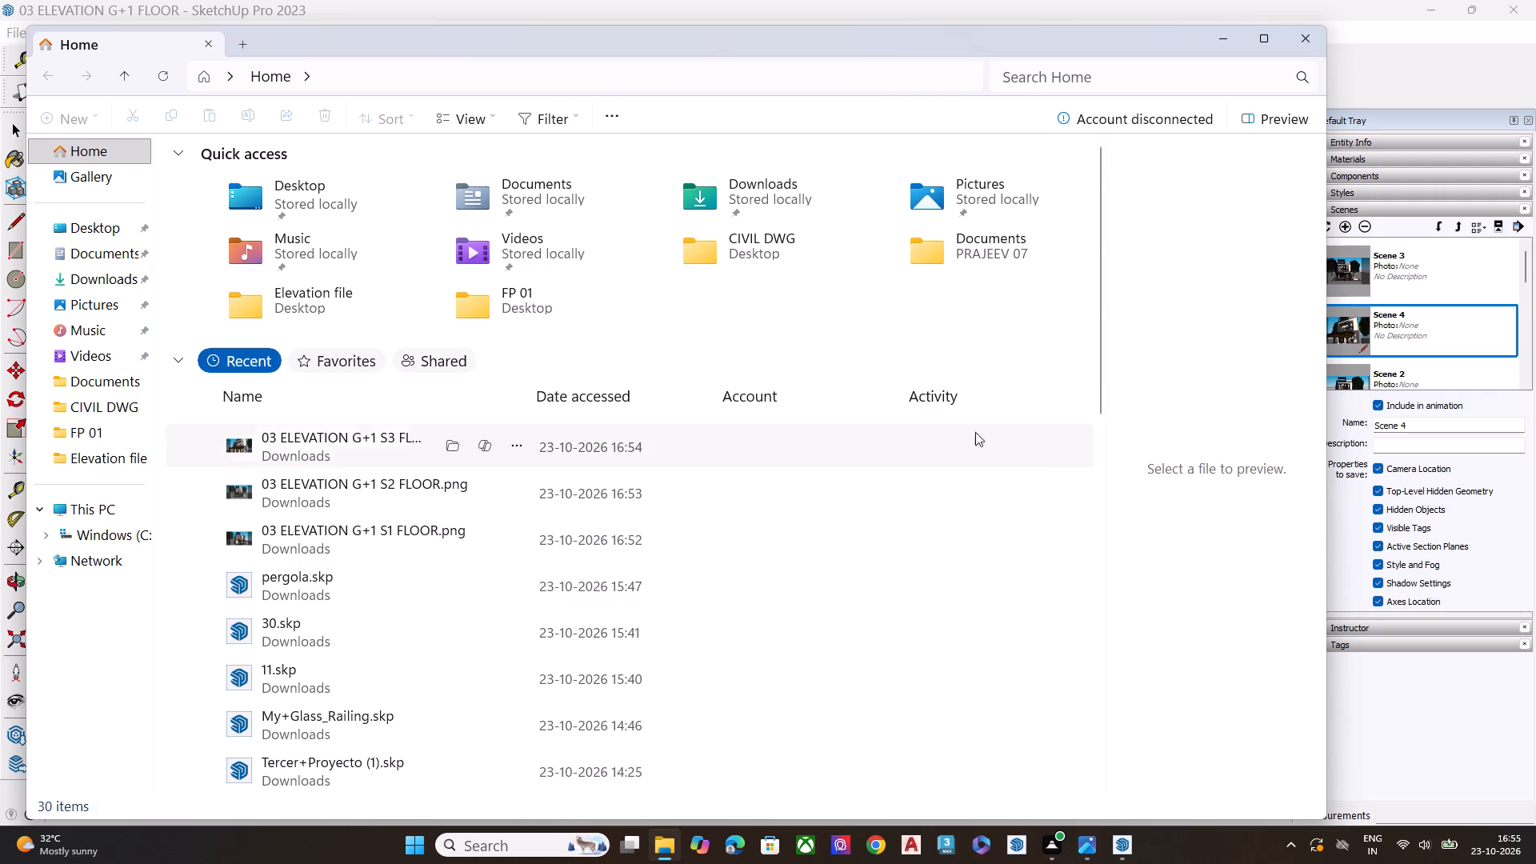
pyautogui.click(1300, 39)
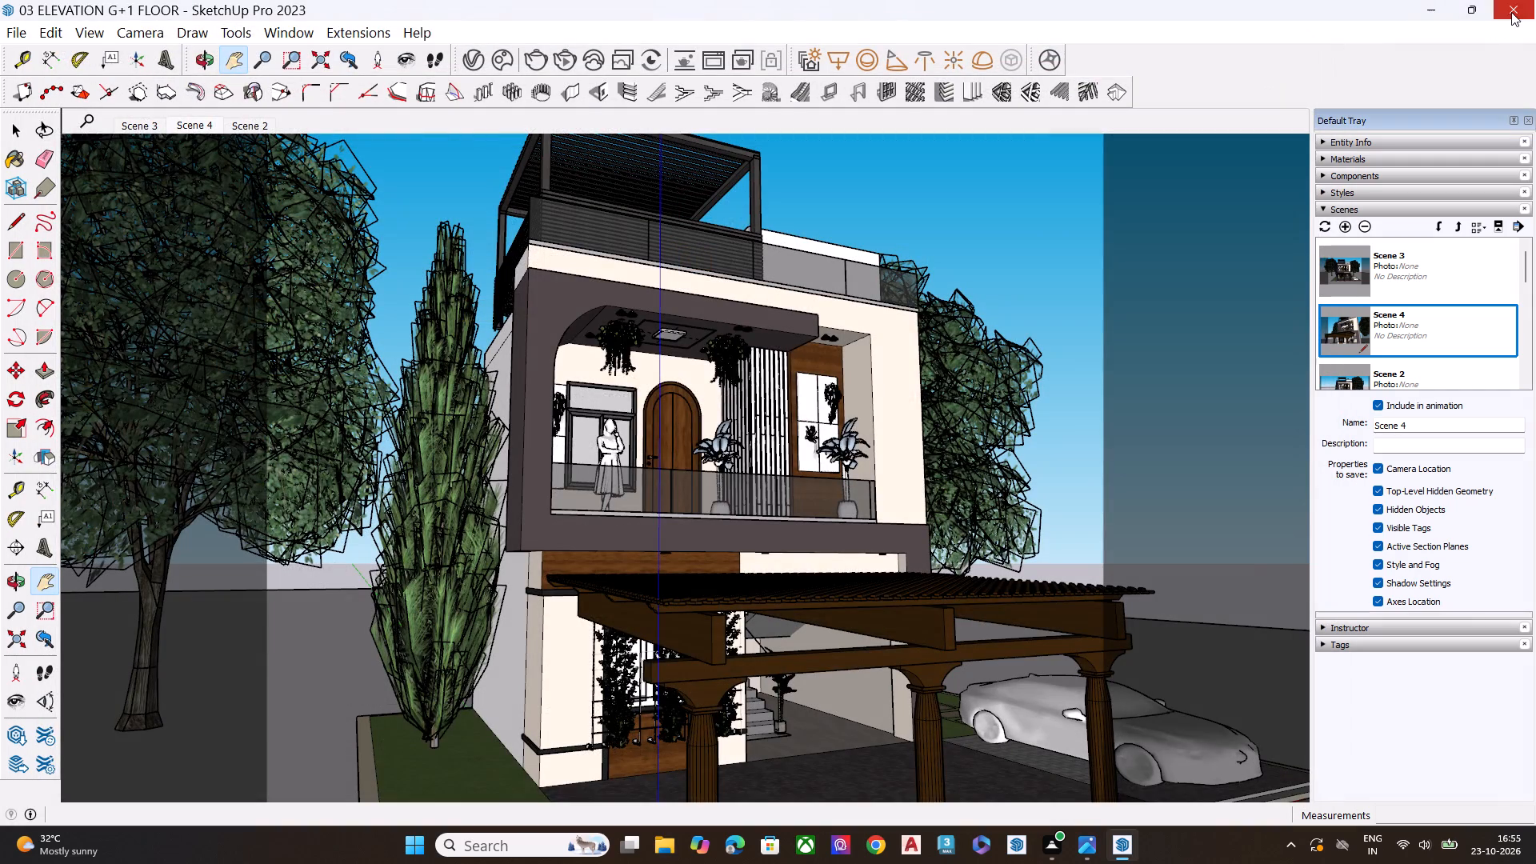
# Close the 03 ELEVATION G+1 FLOOR model, saving its changes.
pyautogui.click(1511, 12)
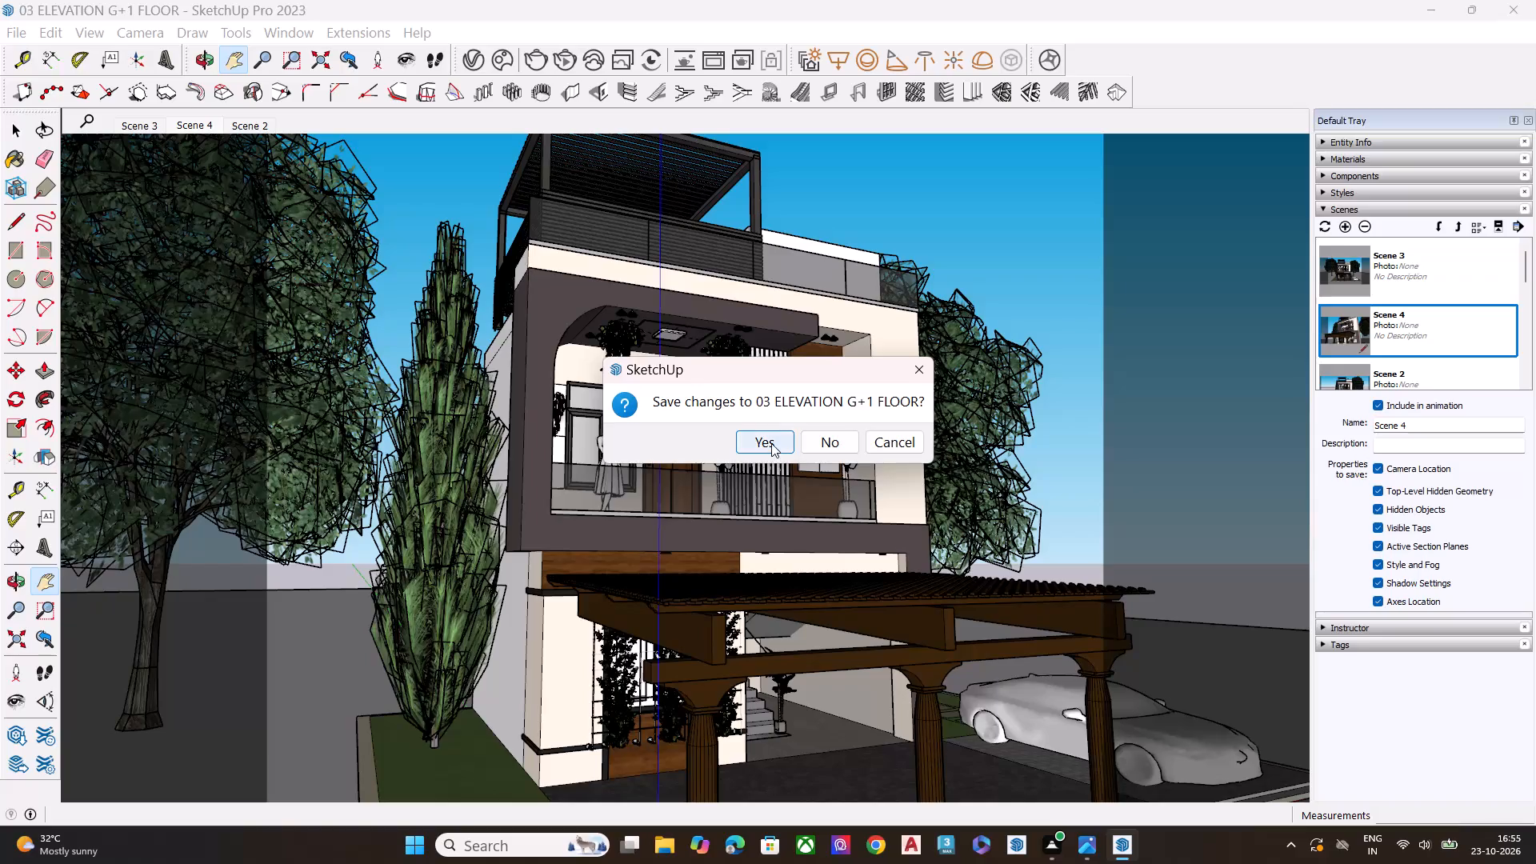
pyautogui.click(771, 443)
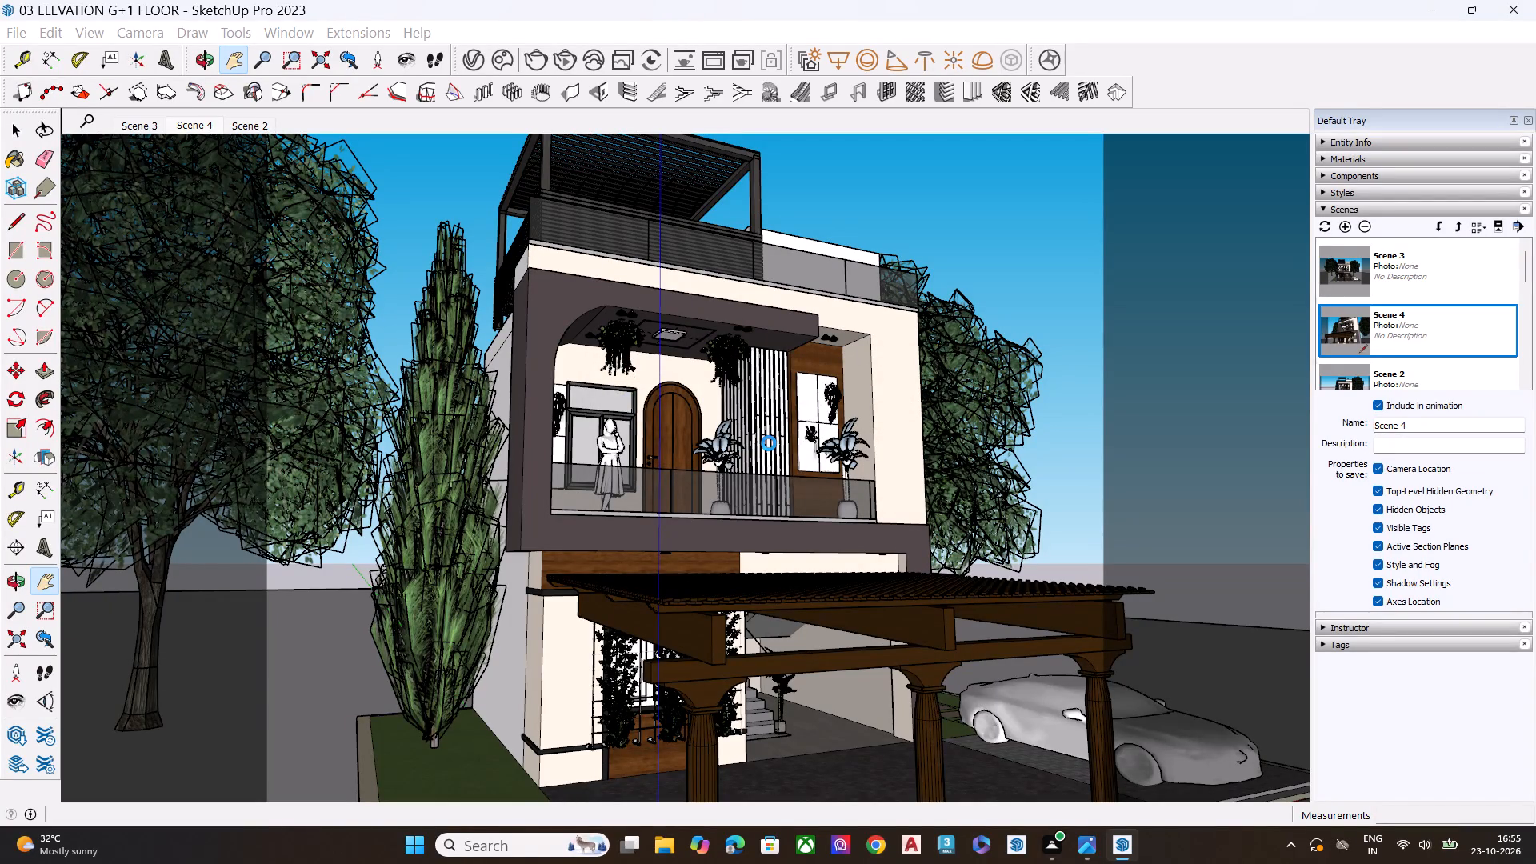
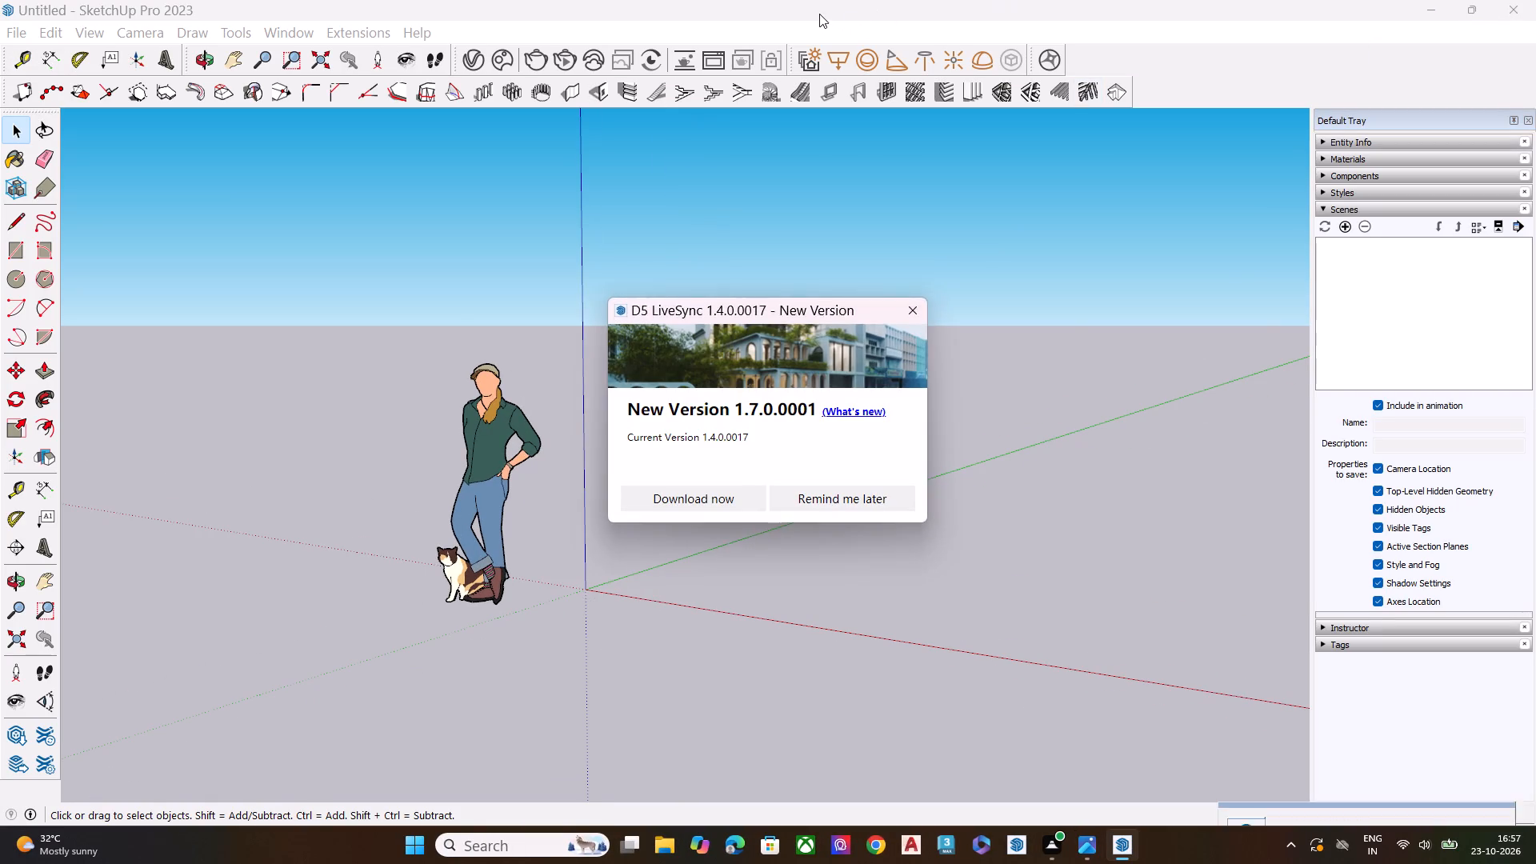
# Dismiss the Enscape welcome window and postpone the D5 LiveSync update.
pyautogui.click(1056, 131)
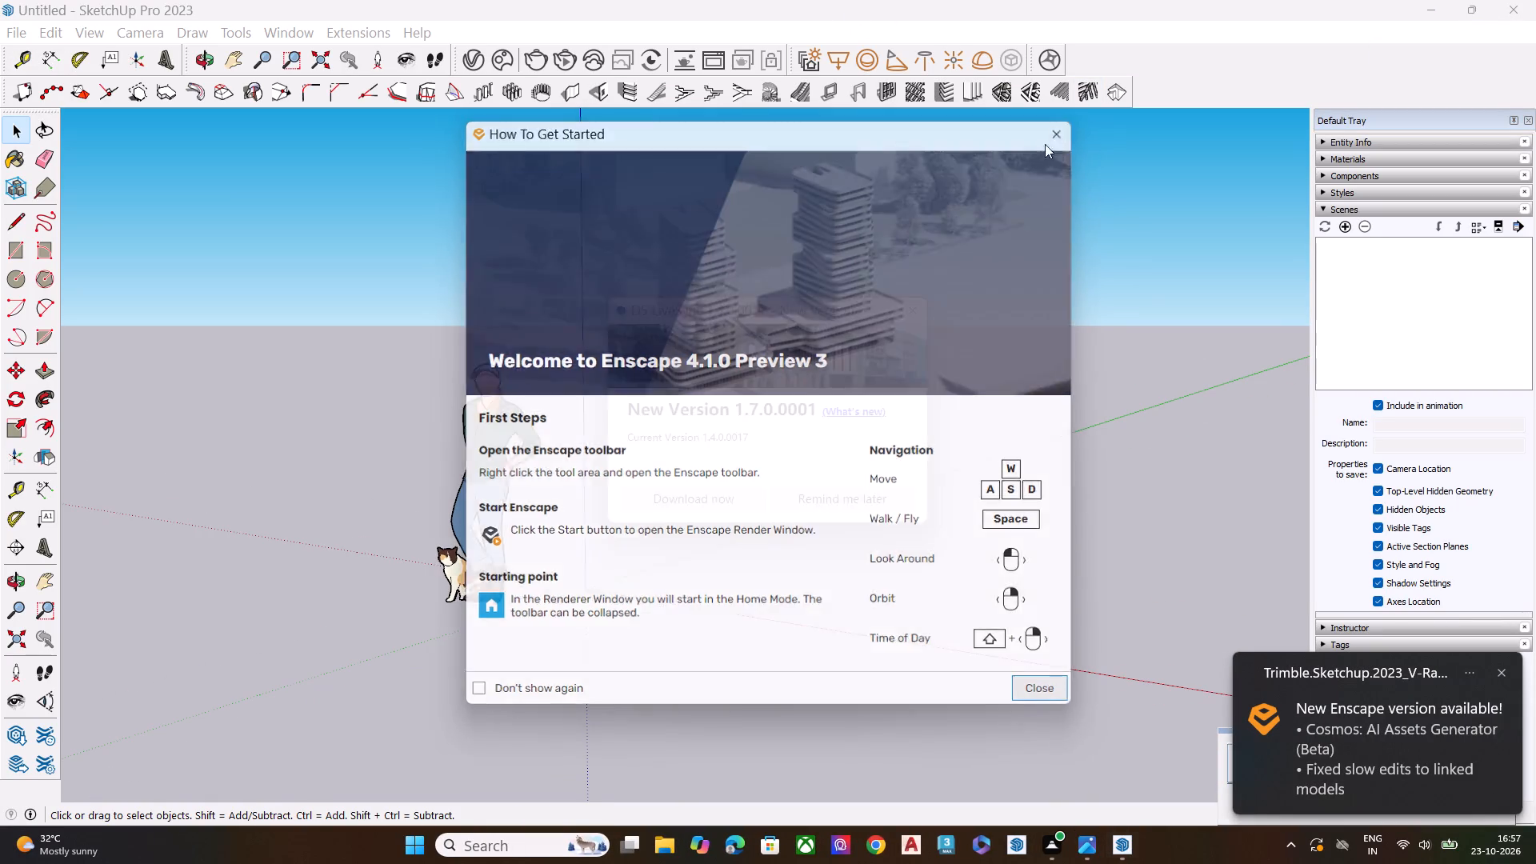
pyautogui.click(860, 499)
# Arrange the blank SketchUp model side by side with the reference house photo, with the model in the right half.
pyautogui.moveTo(727, 15); pyautogui.dragTo(858, 42)
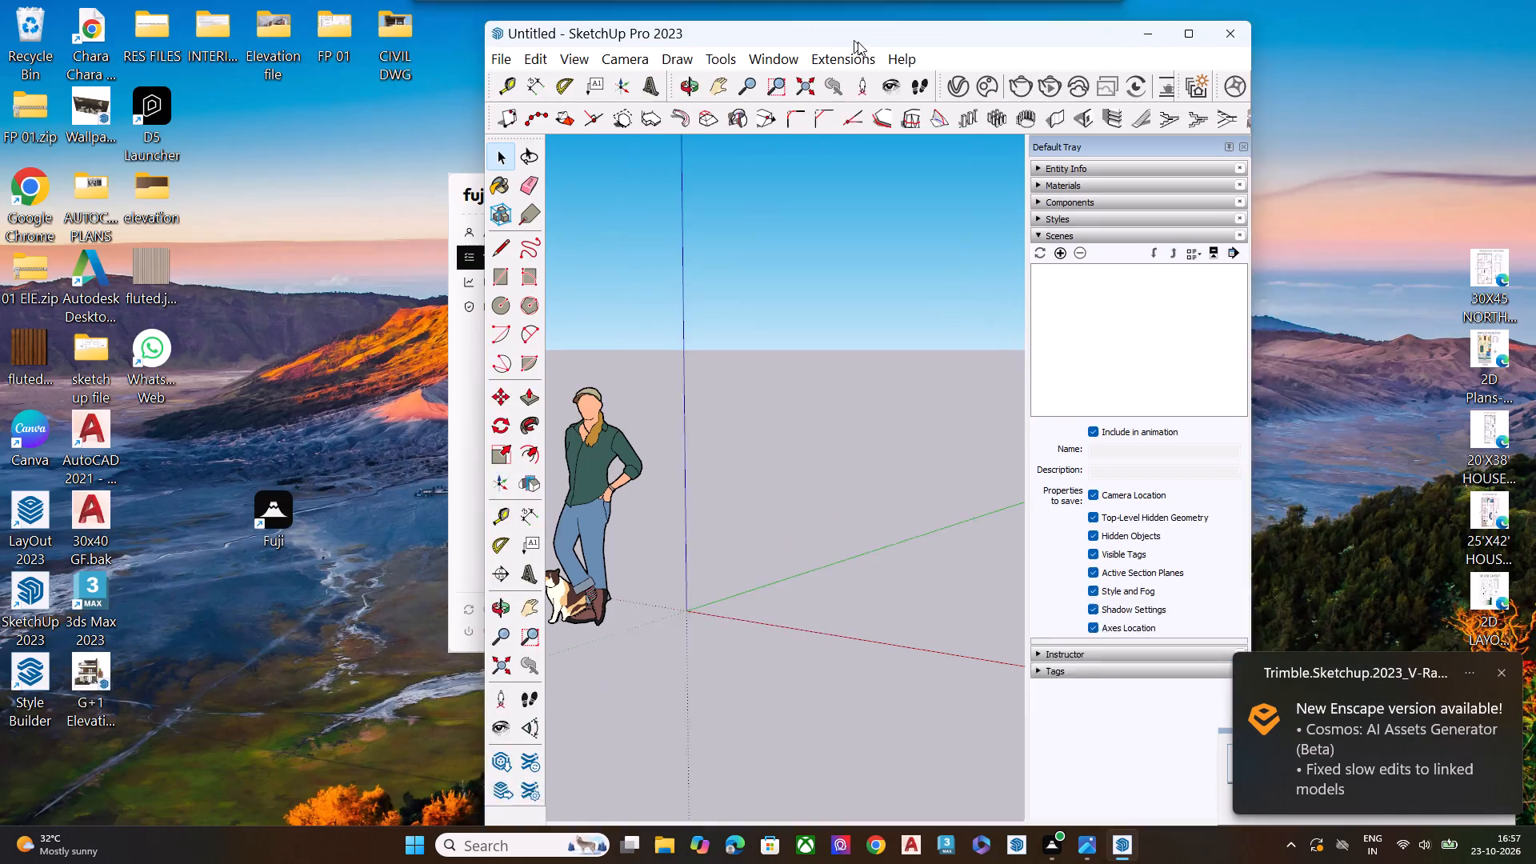
pyautogui.moveTo(858, 42); pyautogui.dragTo(657, 70)
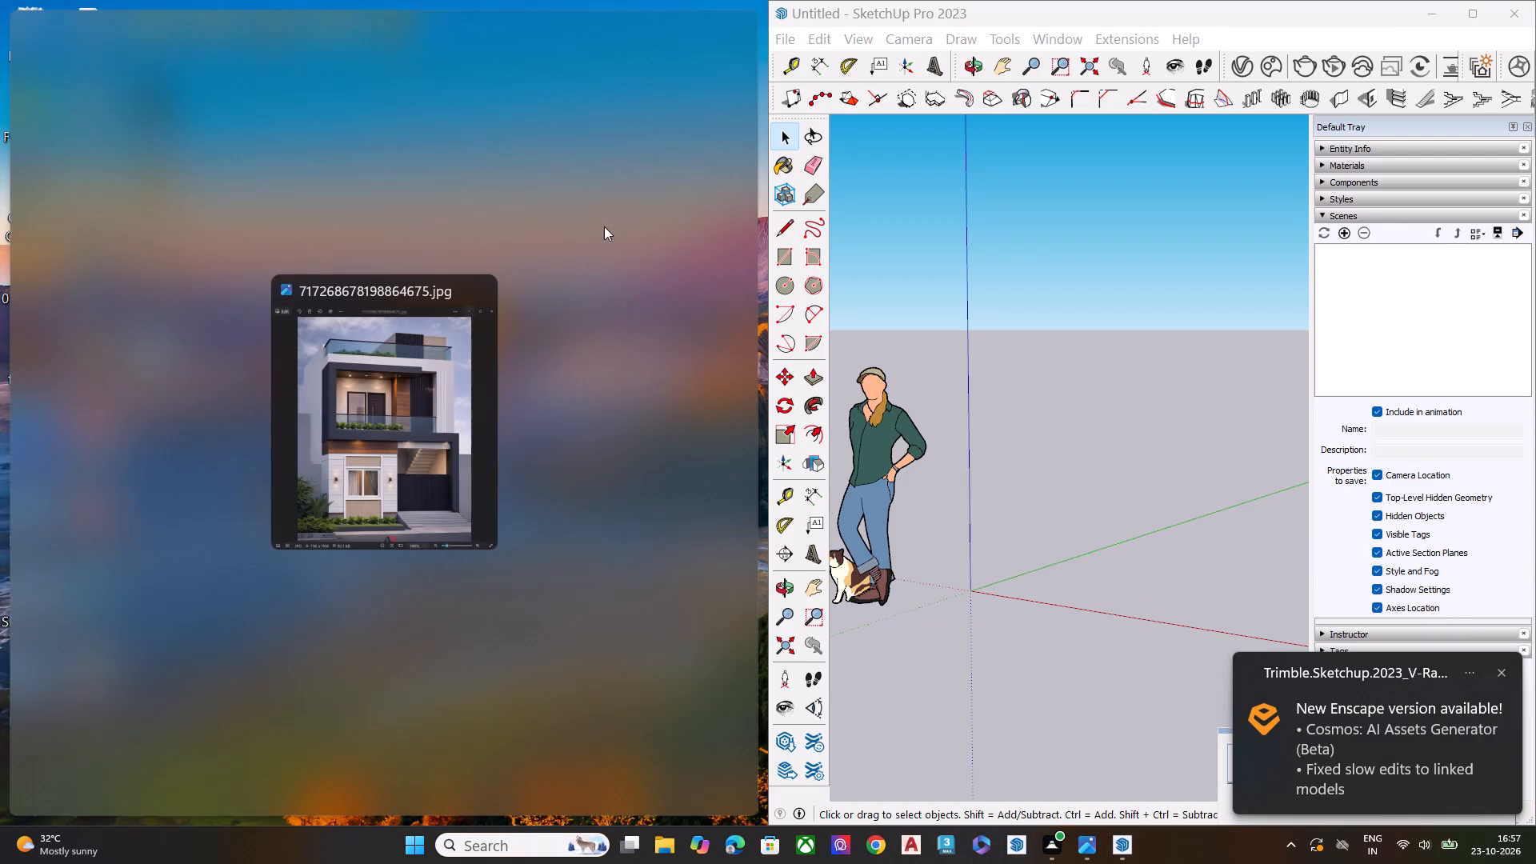
pyautogui.click(407, 443)
# Compare the two reference house photos and leave the grey-and-white villa with the boundary wall and car on display.
pyautogui.click(608, 453)
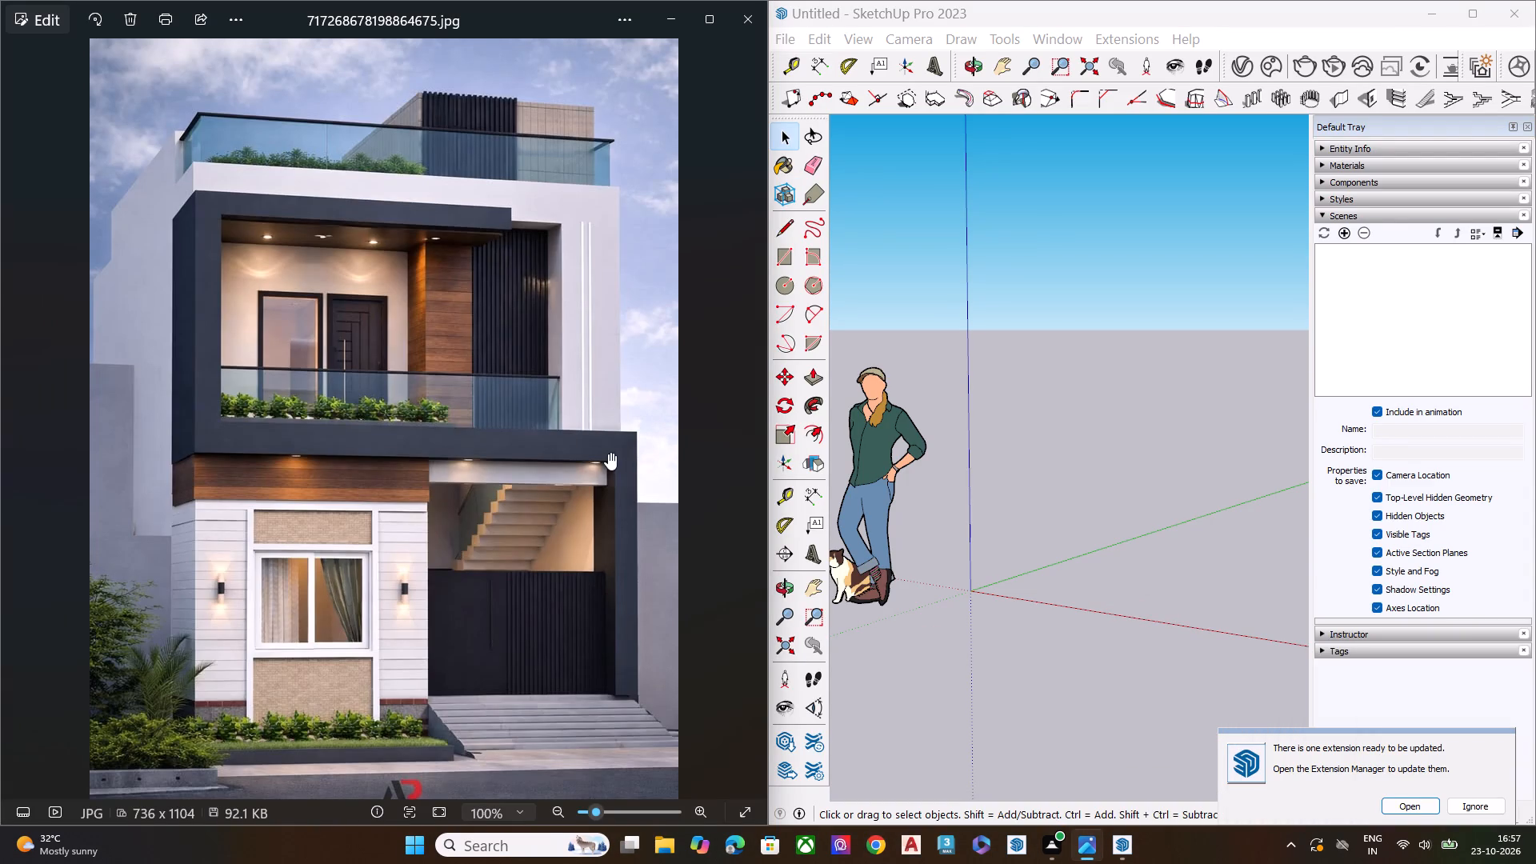
pyautogui.press('Right')
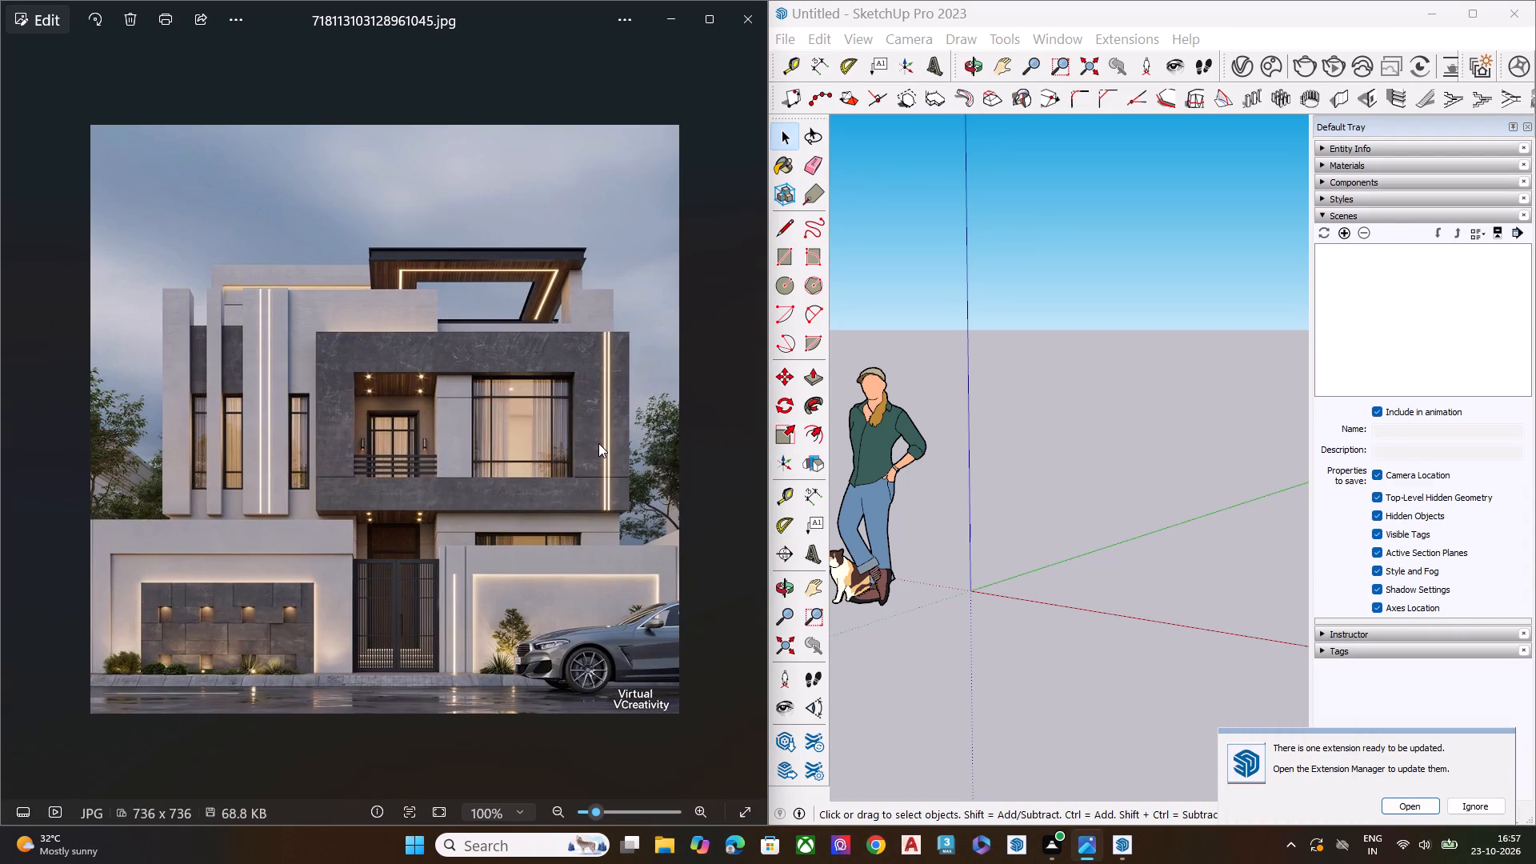
pyautogui.press('Left')
pyautogui.press('Right')
pyautogui.press('Left')
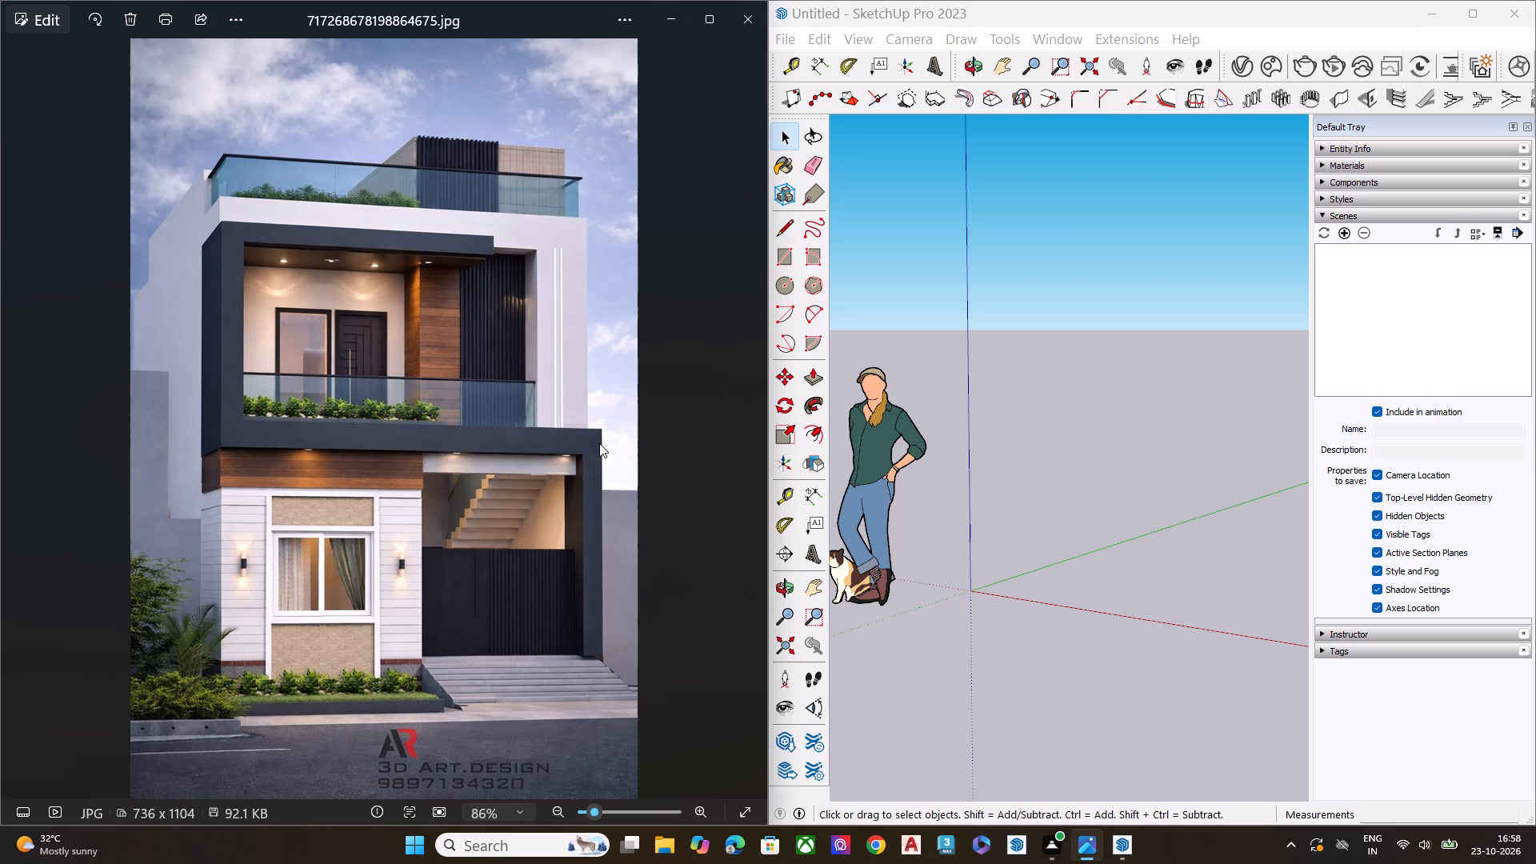
pyautogui.click(562, 407)
pyautogui.press('Right')
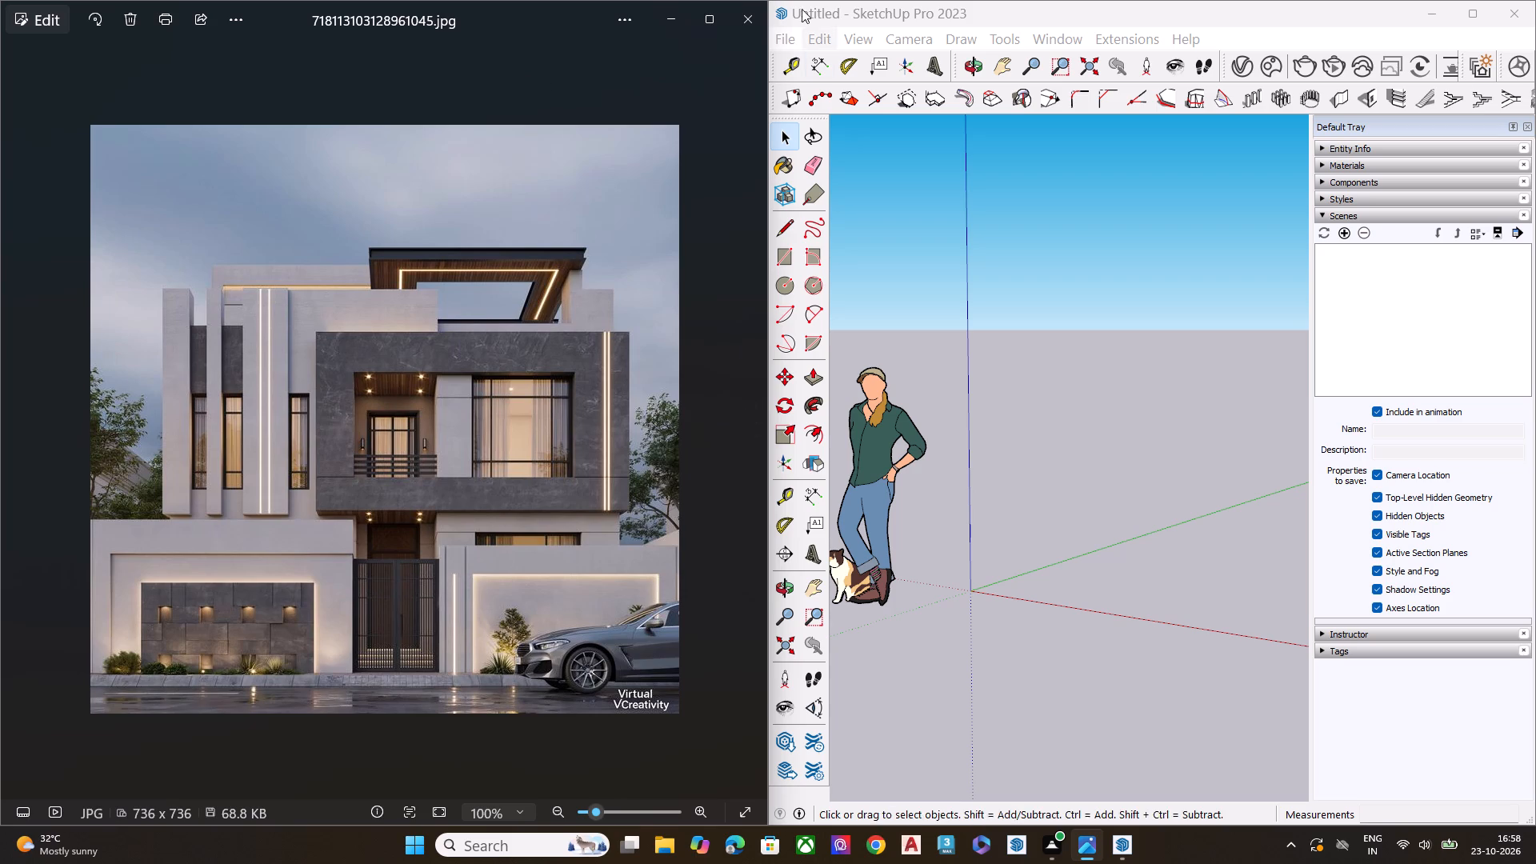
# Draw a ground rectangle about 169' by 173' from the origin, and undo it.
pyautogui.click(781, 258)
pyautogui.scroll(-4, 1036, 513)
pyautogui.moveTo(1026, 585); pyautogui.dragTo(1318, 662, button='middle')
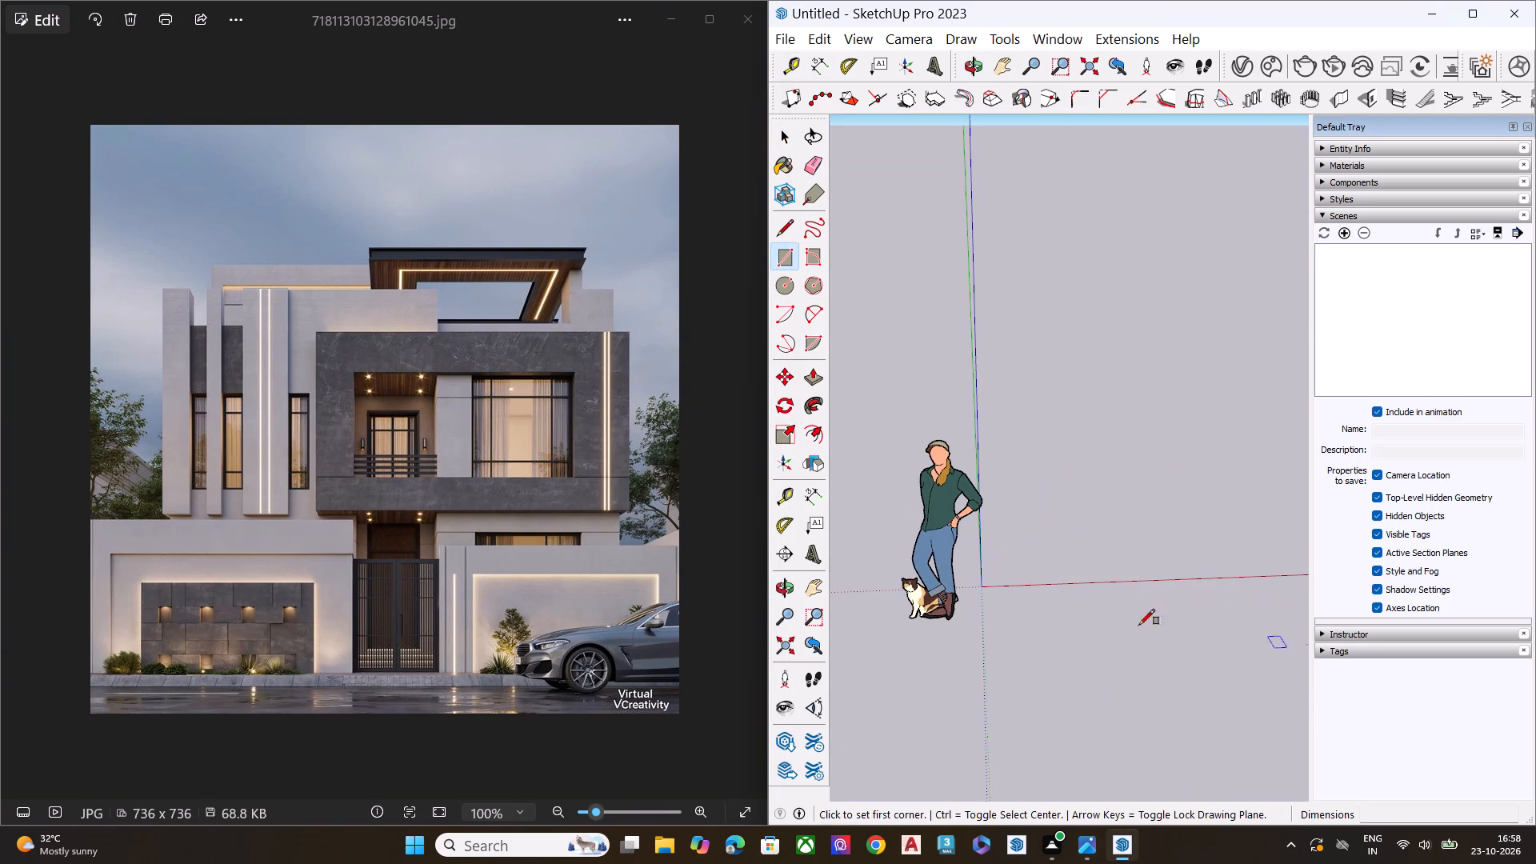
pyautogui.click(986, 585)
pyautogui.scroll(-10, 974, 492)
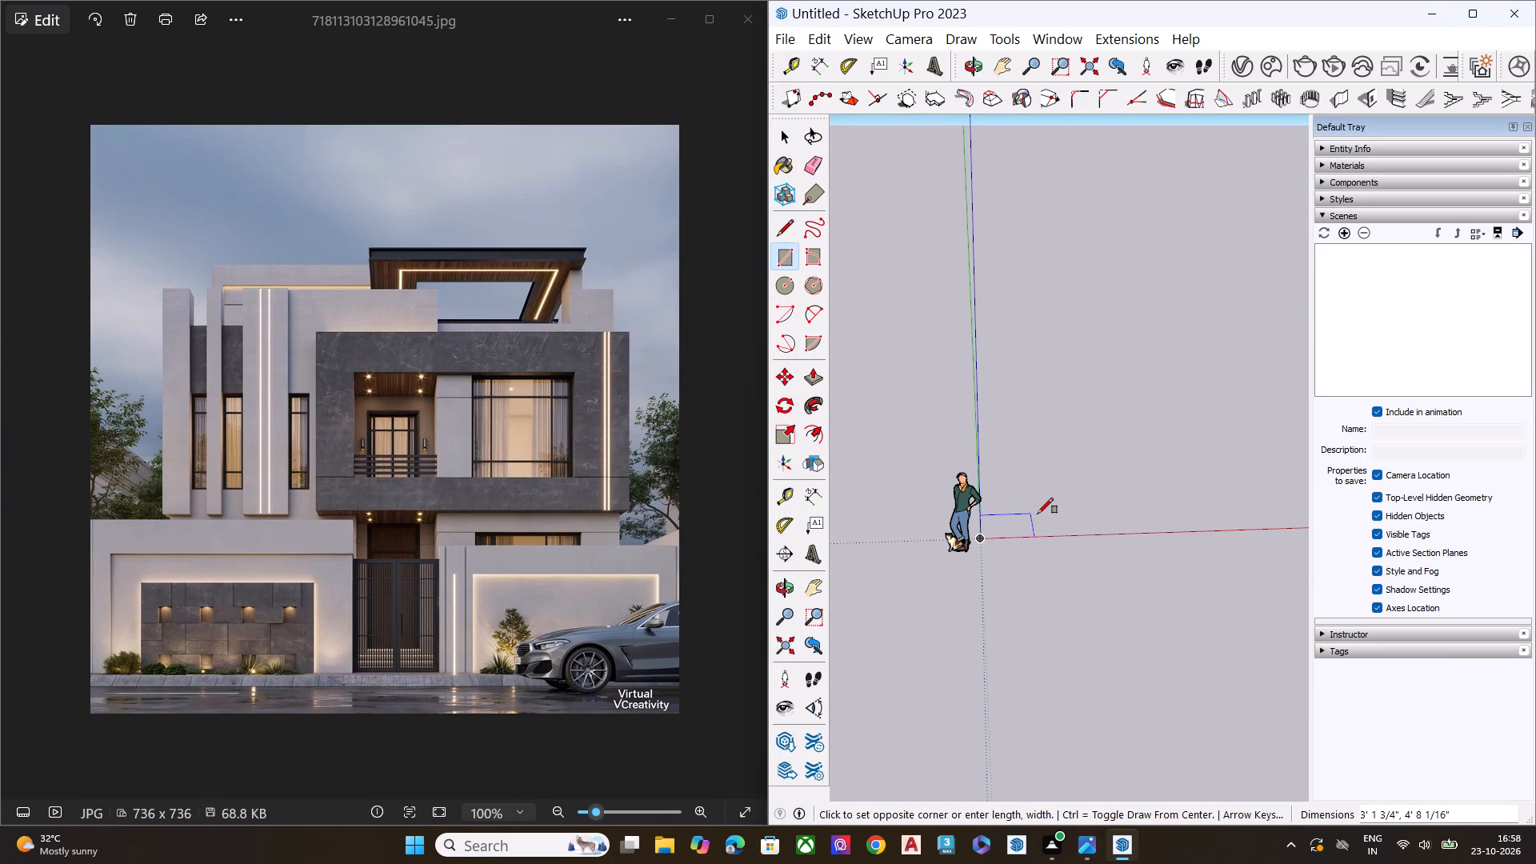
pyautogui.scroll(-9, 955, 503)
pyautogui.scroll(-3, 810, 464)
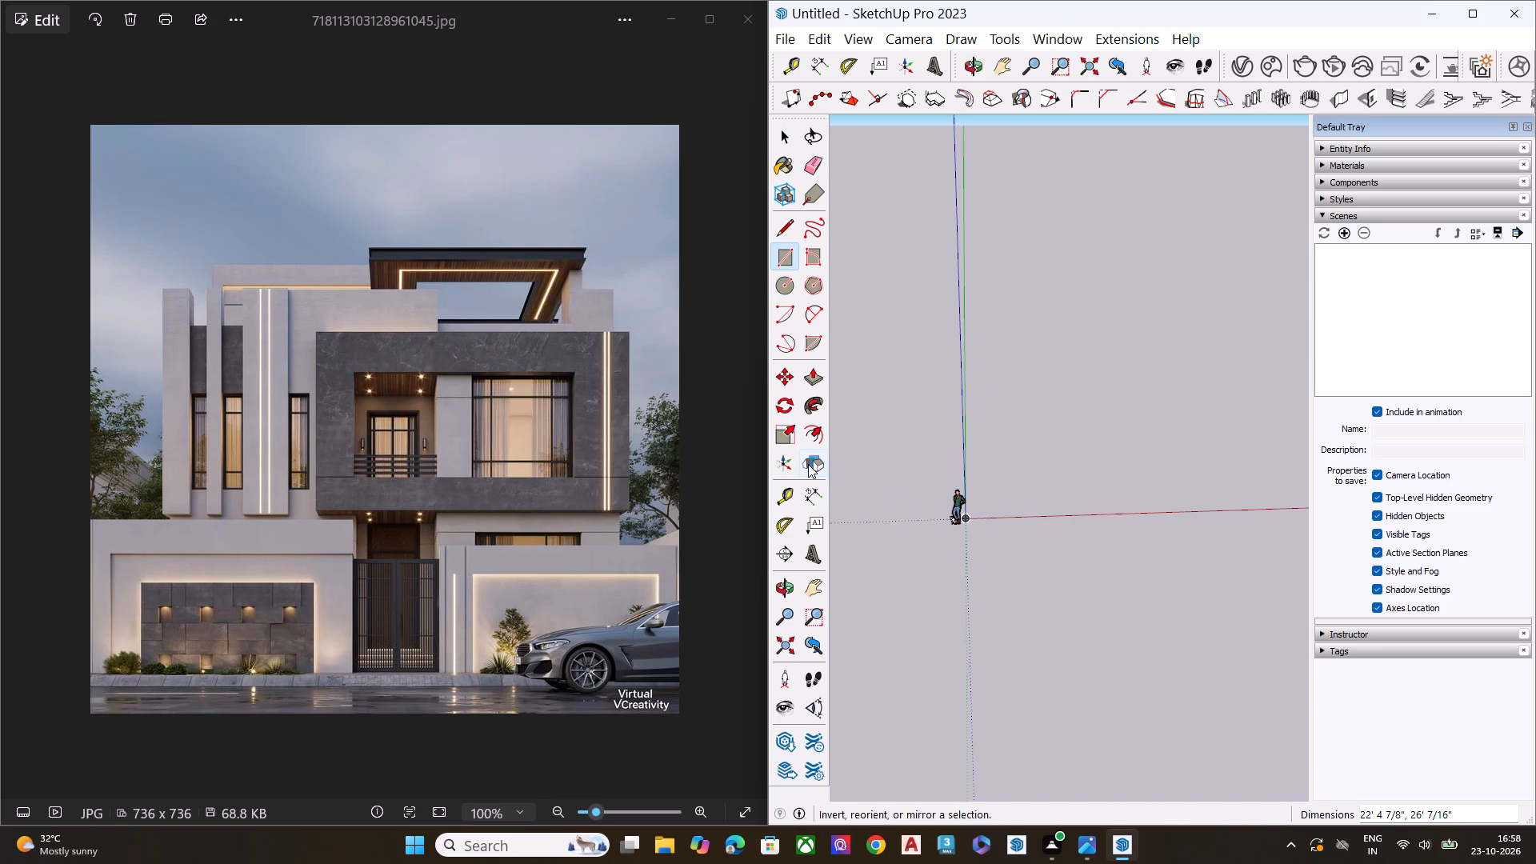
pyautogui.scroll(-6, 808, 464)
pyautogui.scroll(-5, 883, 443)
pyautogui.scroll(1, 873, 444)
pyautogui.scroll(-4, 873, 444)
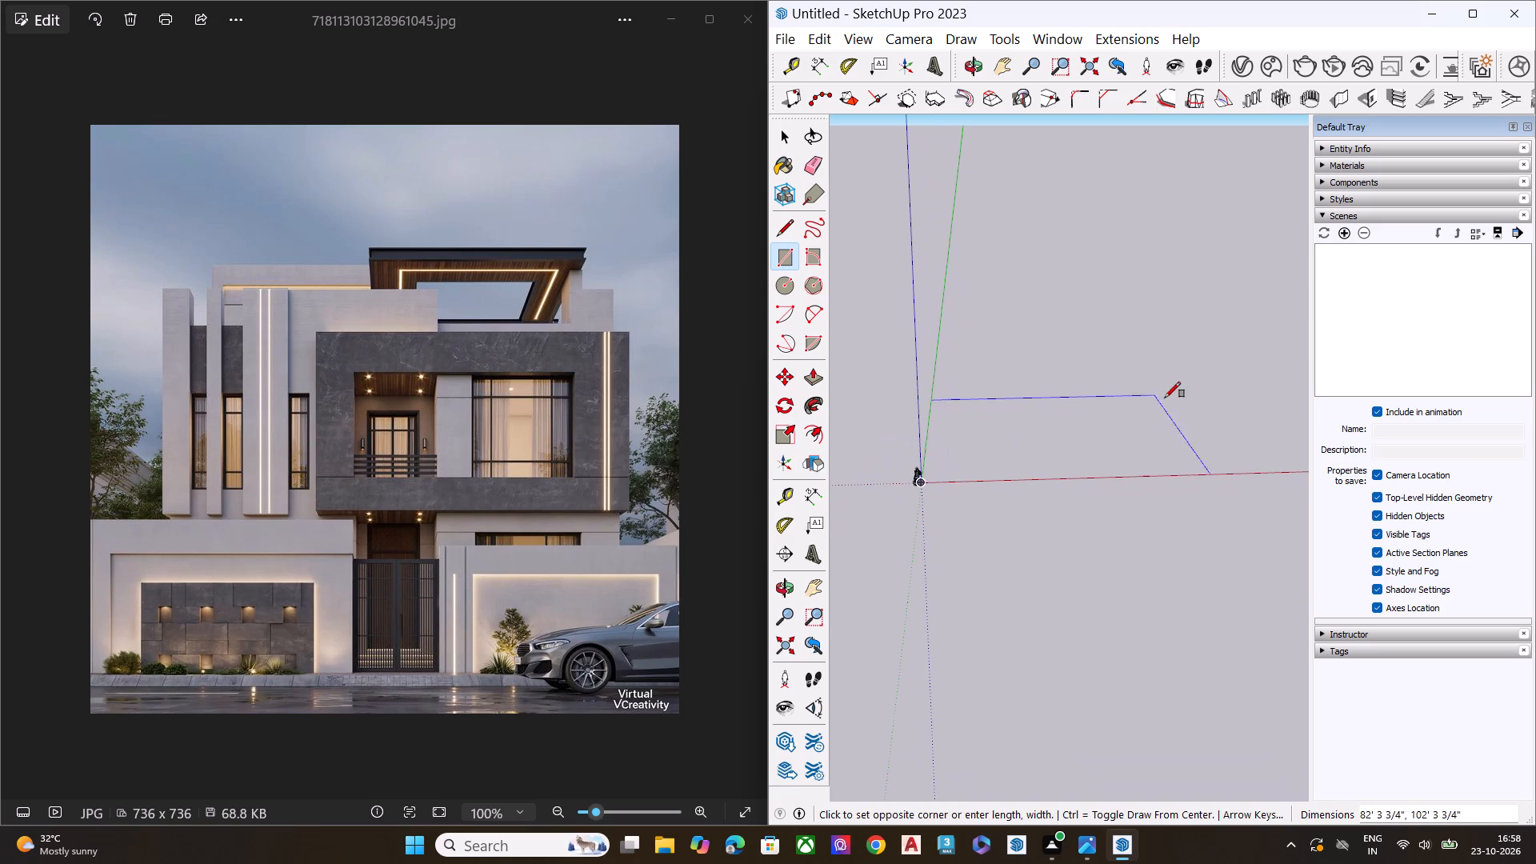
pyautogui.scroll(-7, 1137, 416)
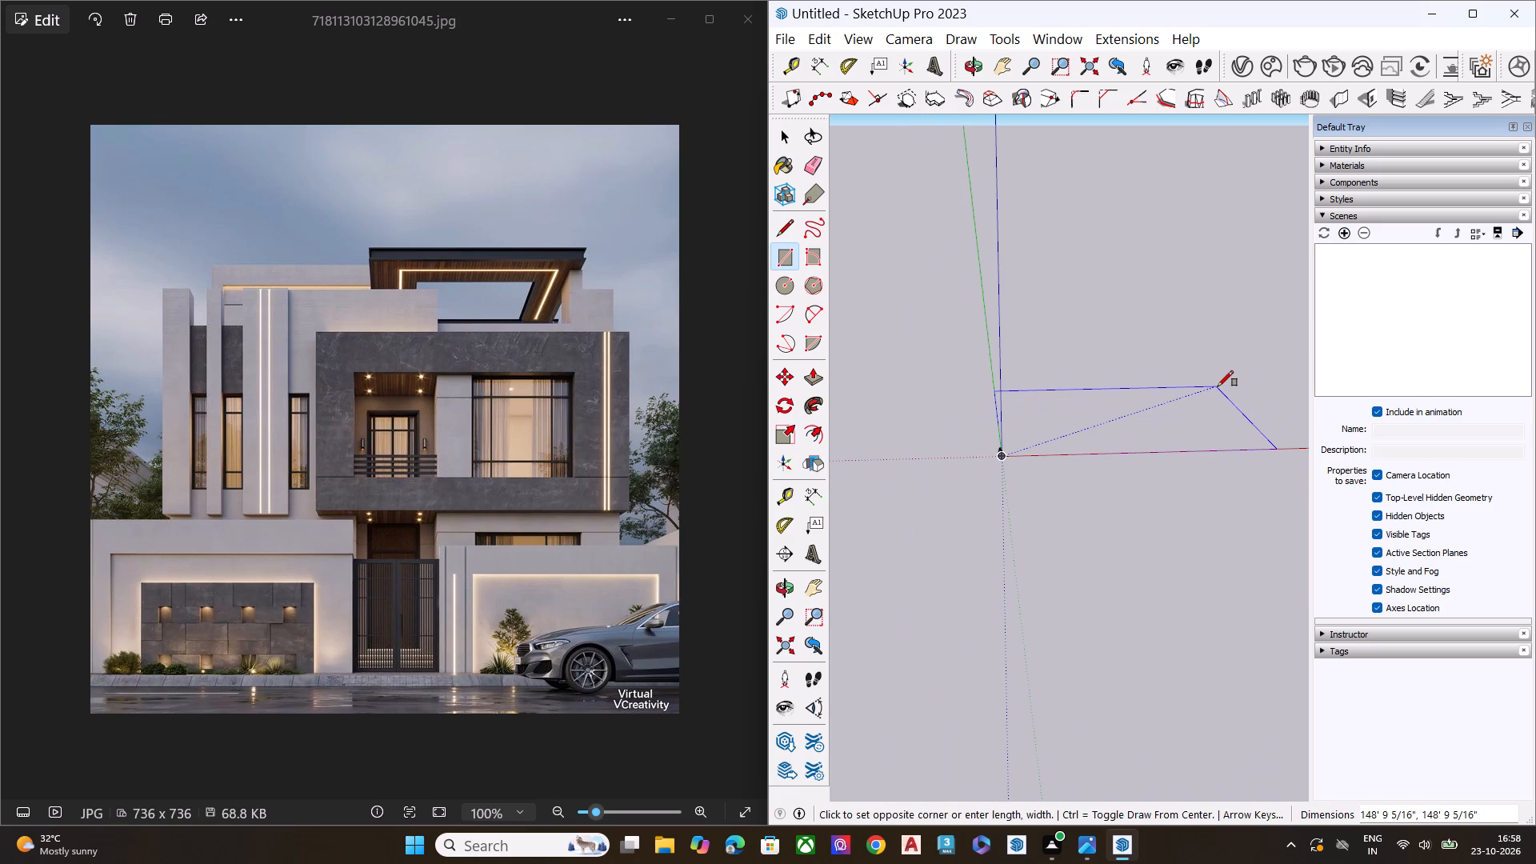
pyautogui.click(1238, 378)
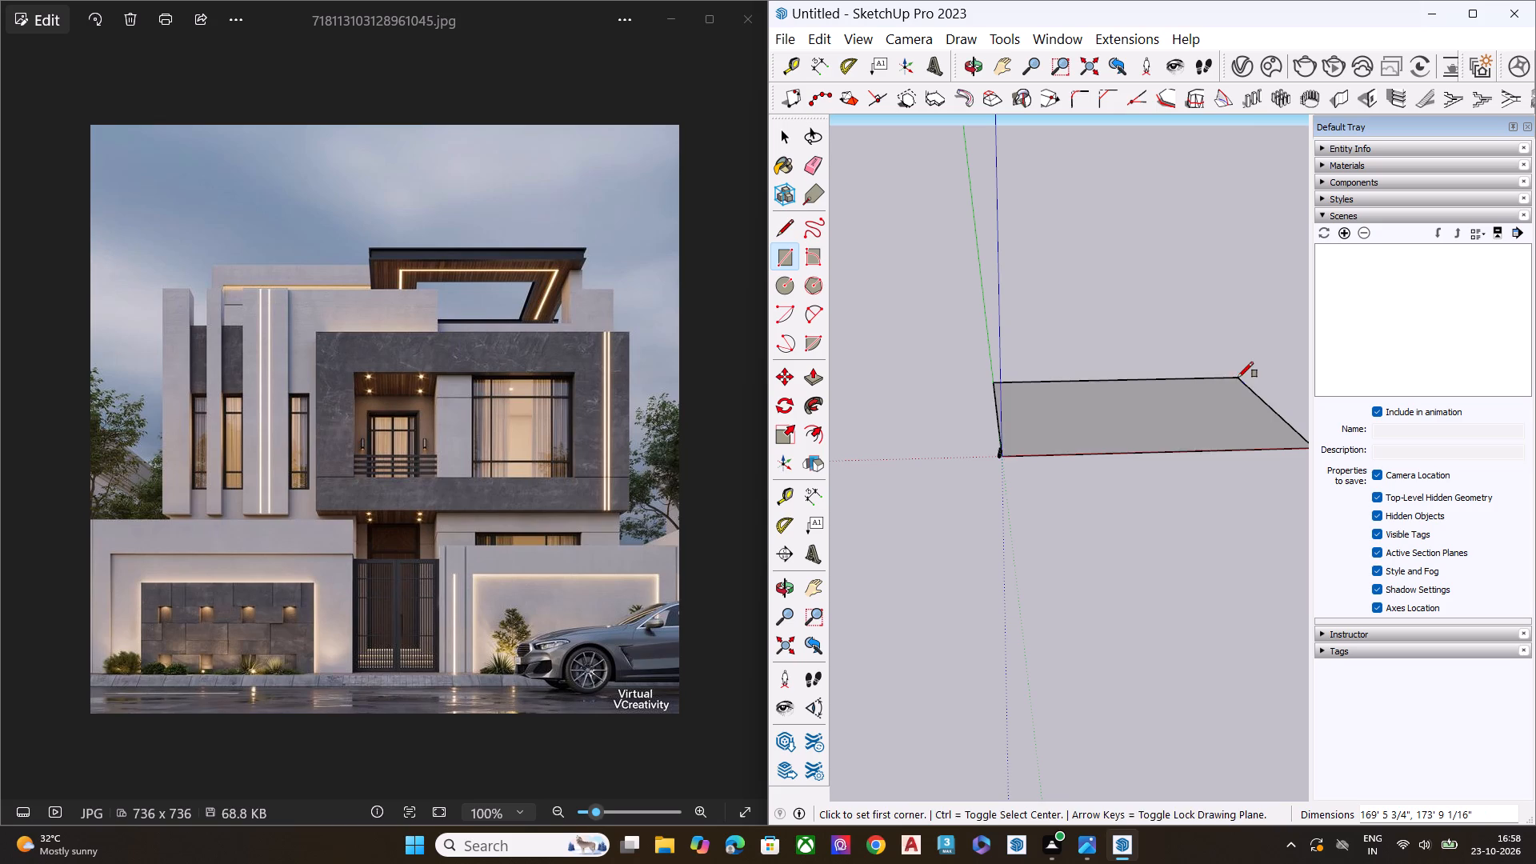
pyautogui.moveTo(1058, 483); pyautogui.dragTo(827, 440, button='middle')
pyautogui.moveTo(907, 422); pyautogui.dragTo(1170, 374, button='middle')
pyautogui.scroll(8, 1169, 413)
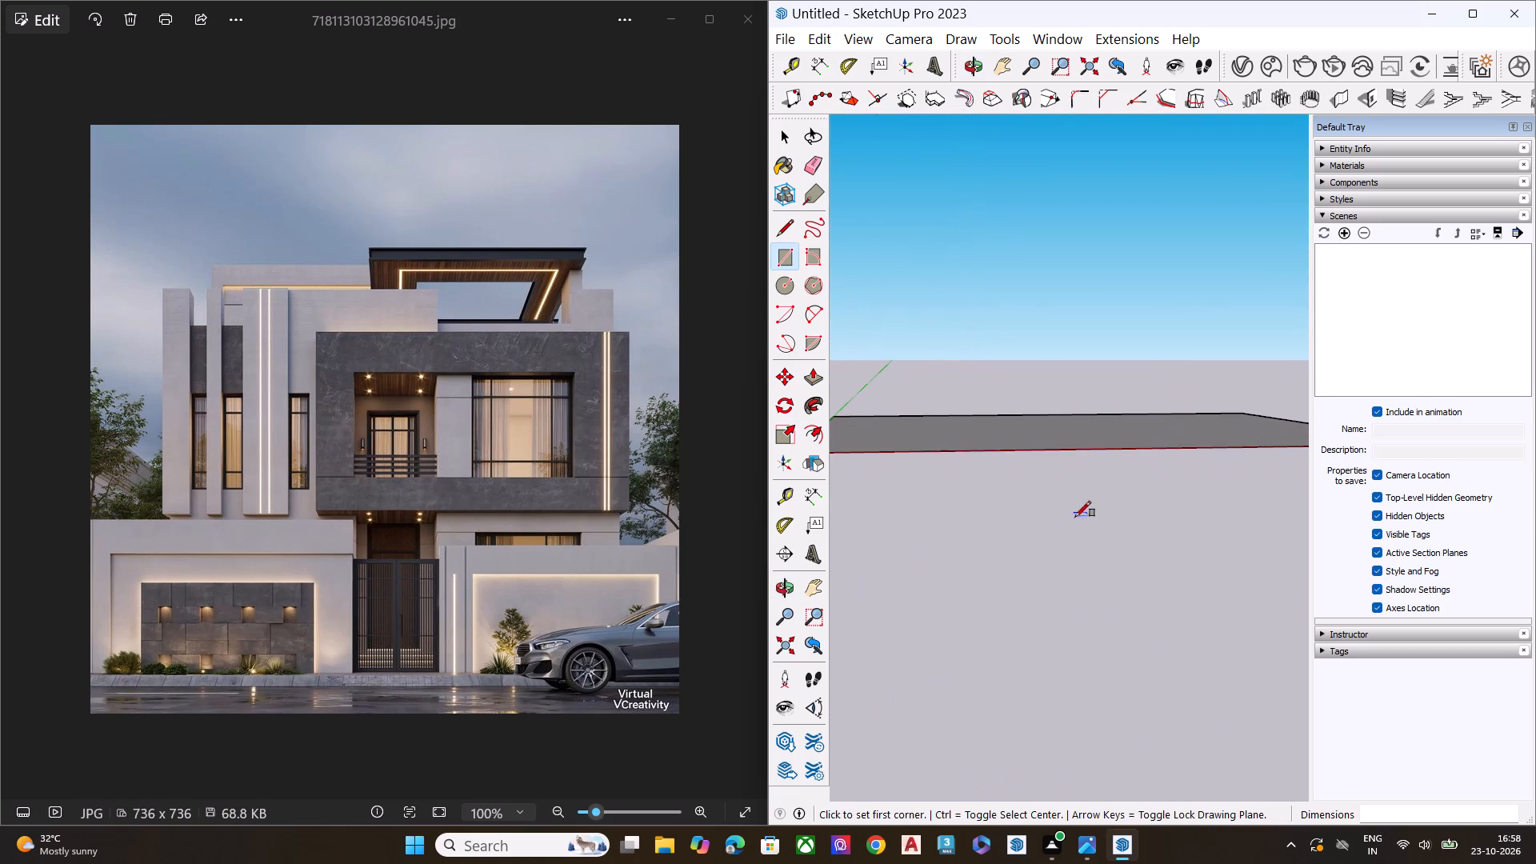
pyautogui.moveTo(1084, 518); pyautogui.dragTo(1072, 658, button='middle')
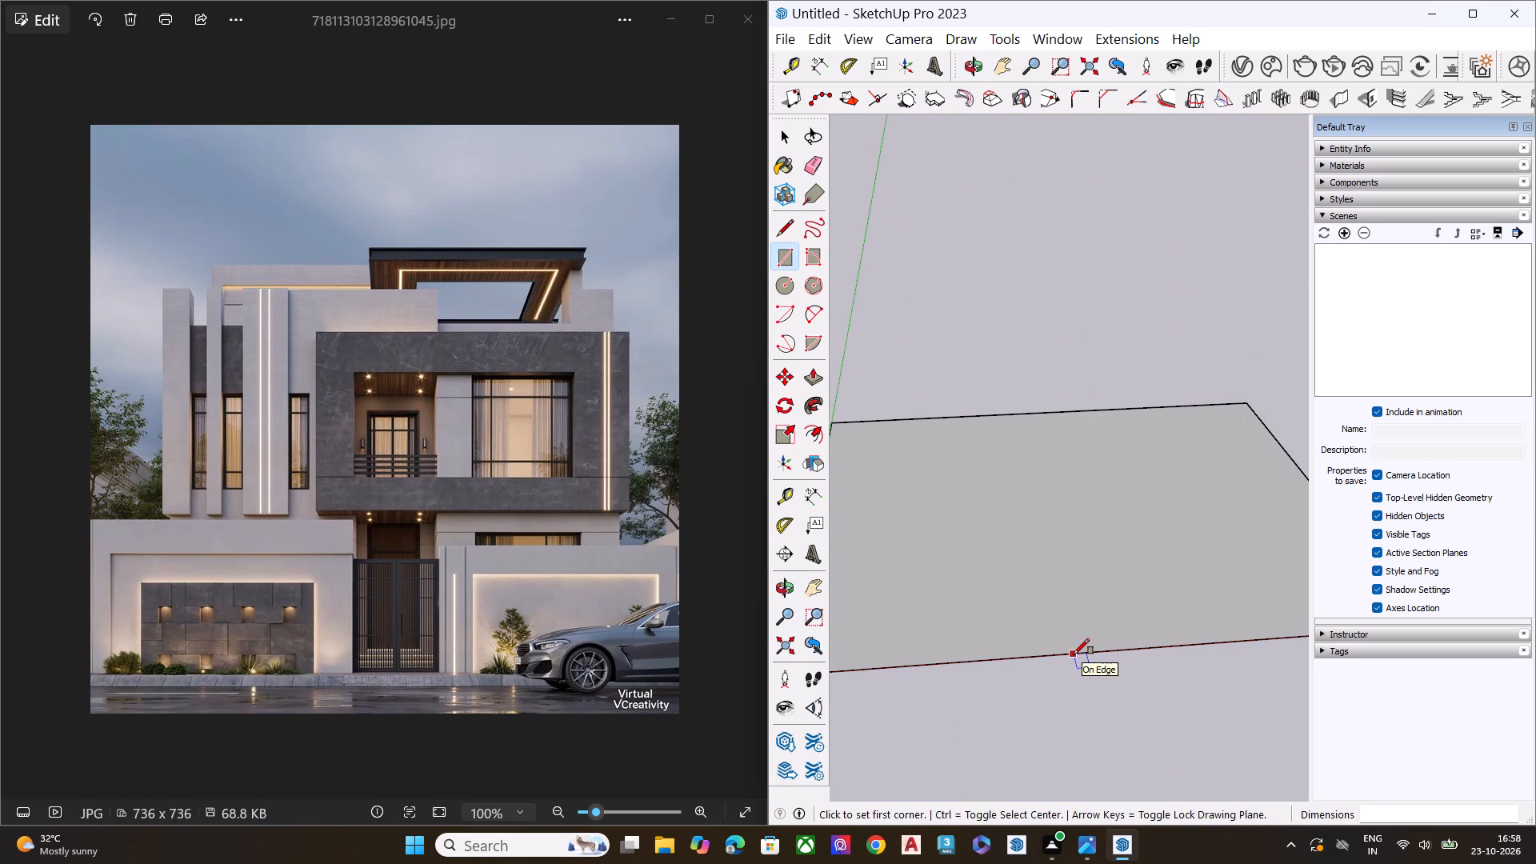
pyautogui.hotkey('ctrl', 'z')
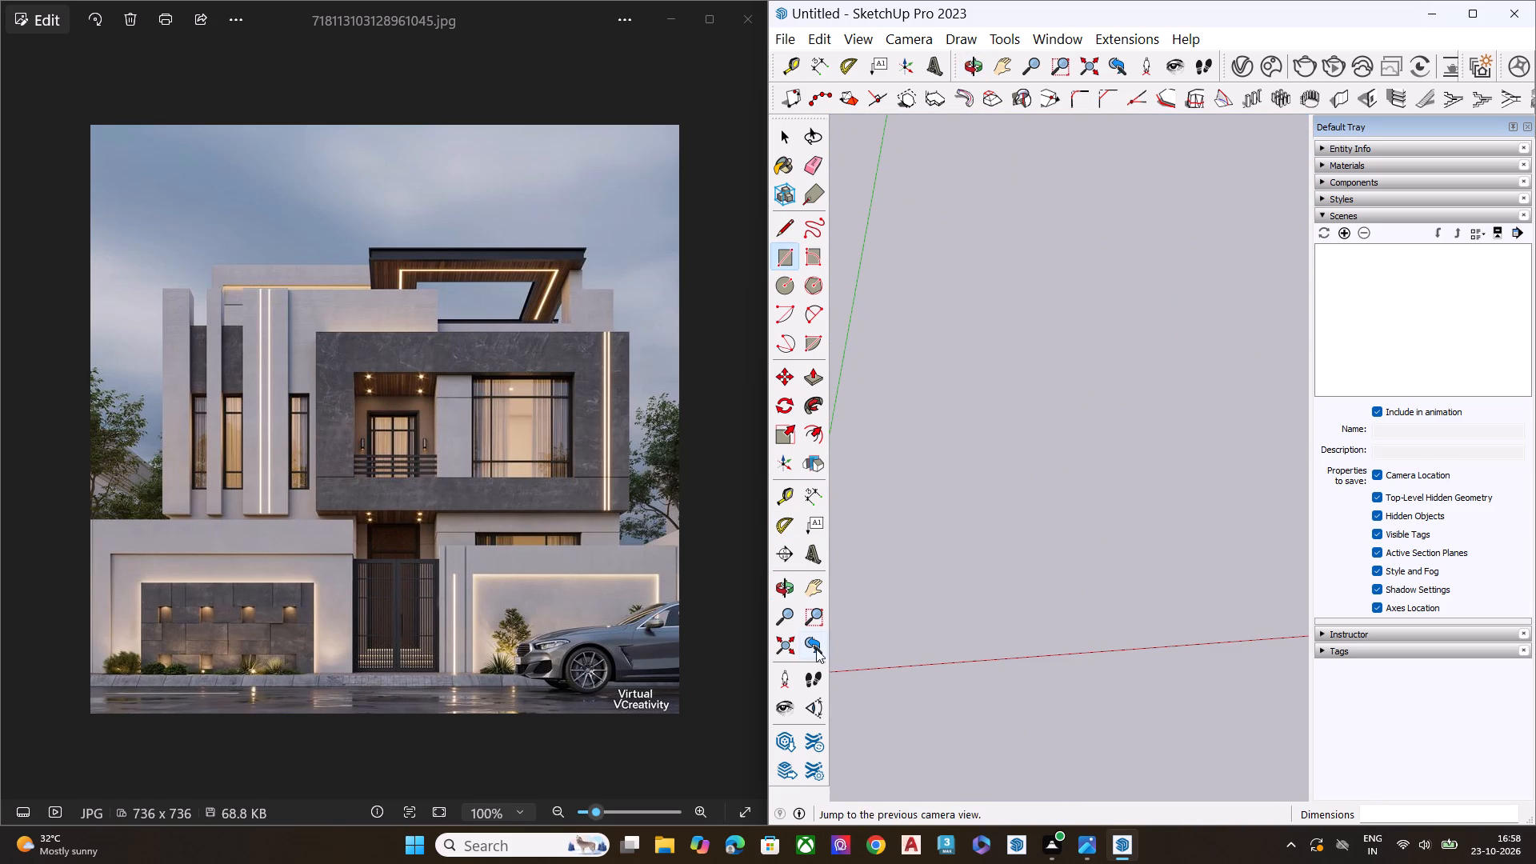
# Draw a smaller ground rectangle from the origin, roughly 40' by 30', as the house footprint.
pyautogui.click(785, 646)
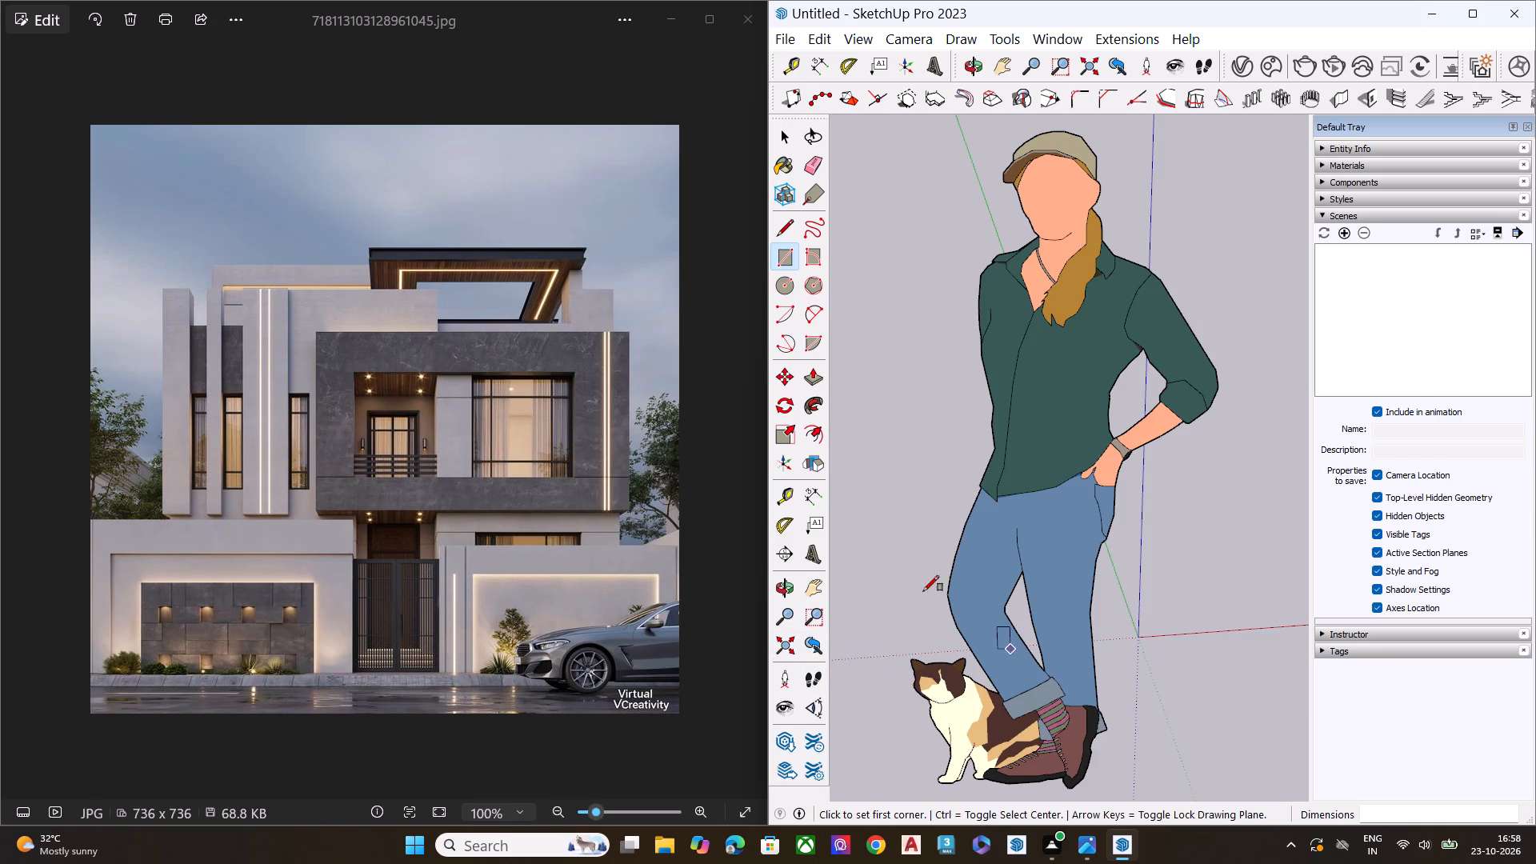
pyautogui.scroll(-8, 777, 531)
pyautogui.scroll(-9, 1019, 522)
pyautogui.moveTo(1011, 638); pyautogui.dragTo(922, 584, button='middle')
pyautogui.scroll(1, 1110, 626)
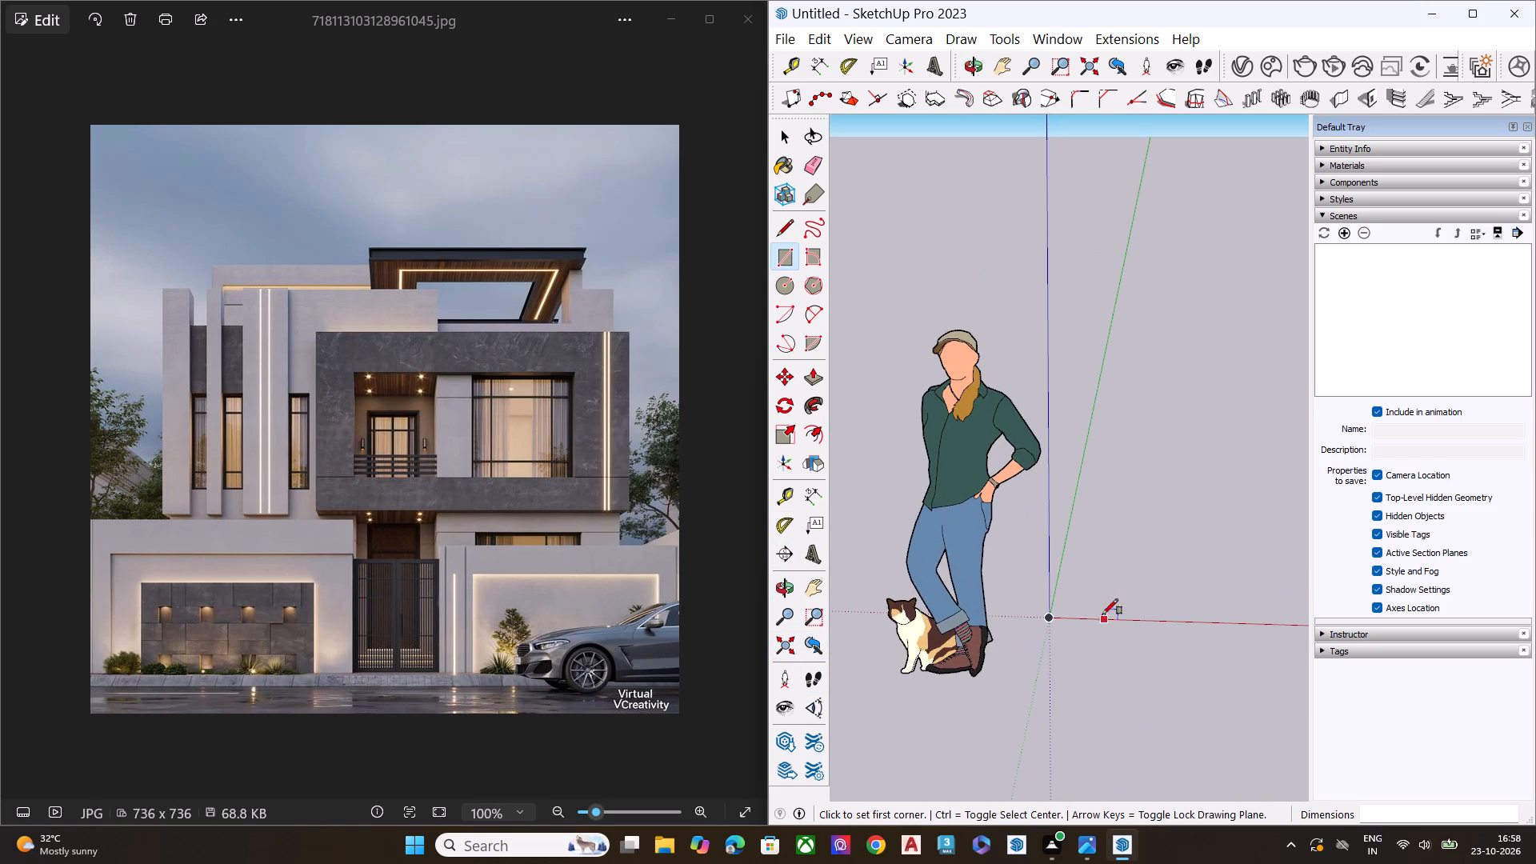
pyautogui.click(1055, 618)
pyautogui.scroll(-10, 1045, 563)
pyautogui.scroll(1, 1034, 568)
pyautogui.scroll(-1, 1034, 568)
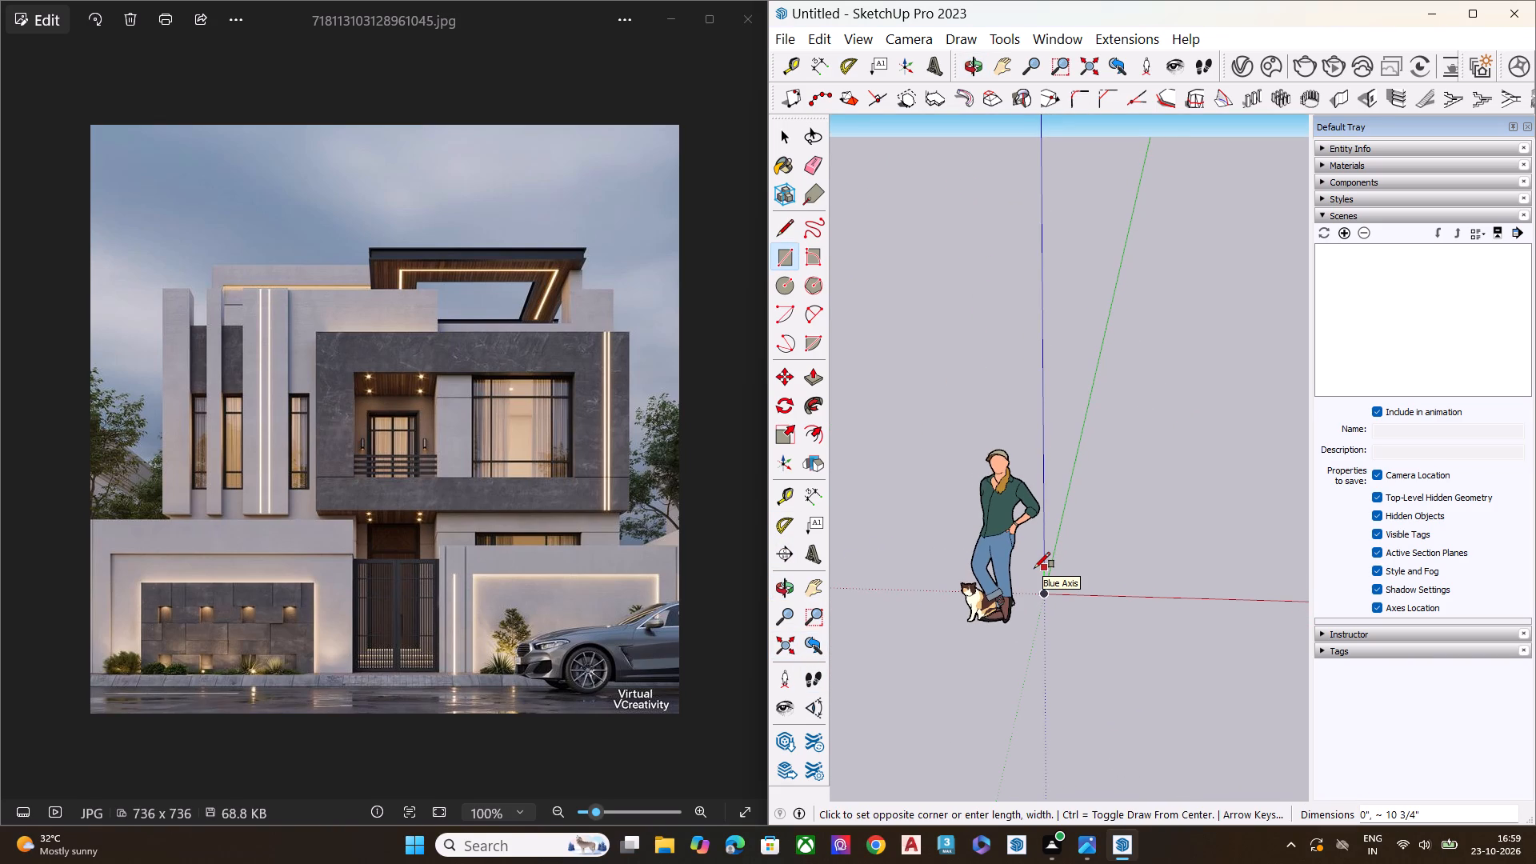
pyautogui.scroll(-9, 902, 554)
pyautogui.scroll(-6, 1162, 485)
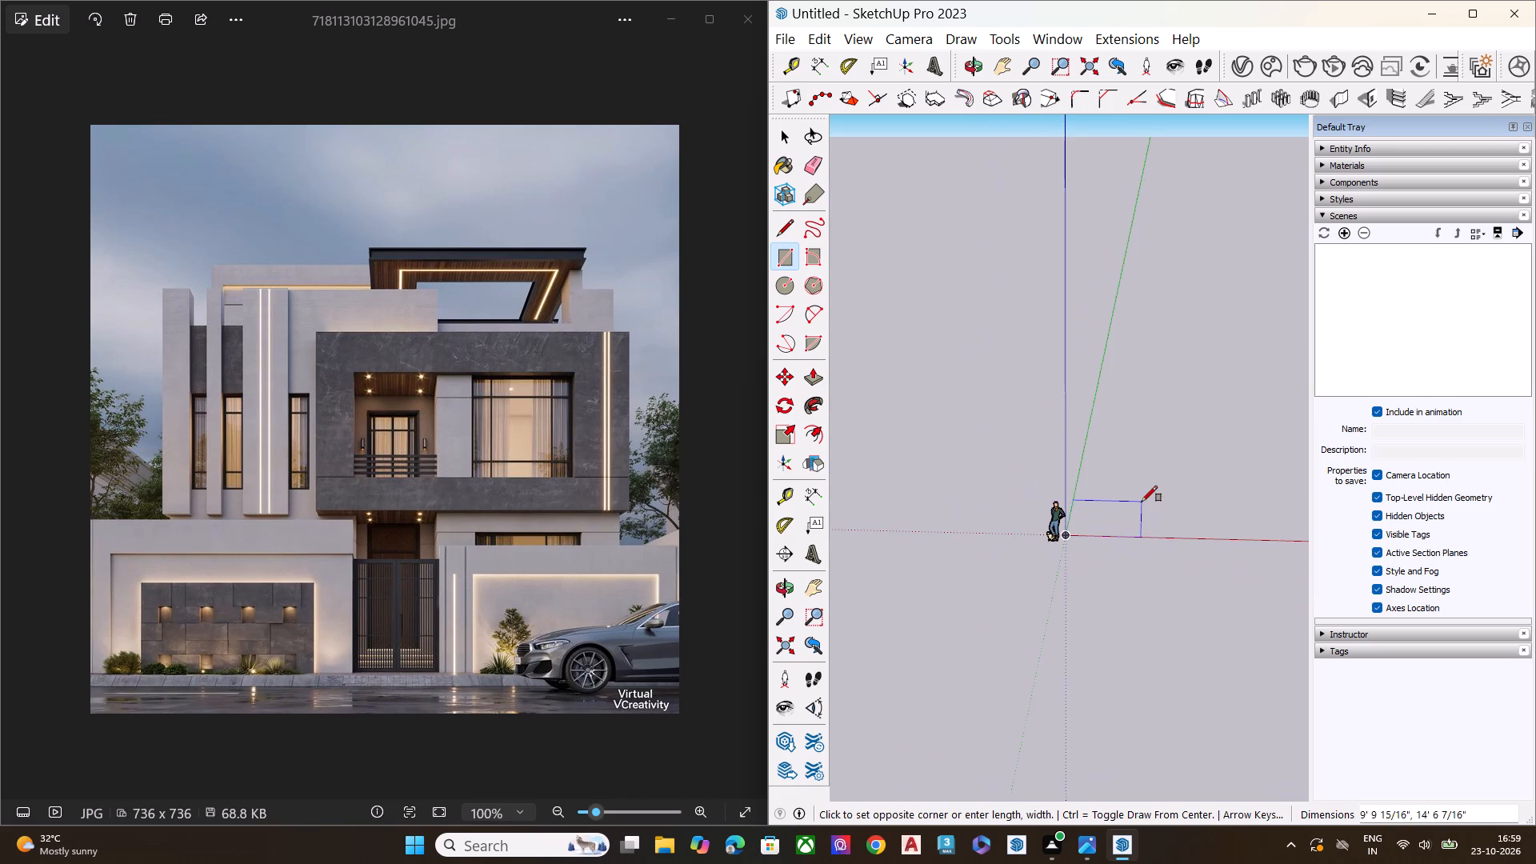
pyautogui.scroll(-4, 1142, 502)
pyautogui.scroll(1, 1077, 514)
pyautogui.scroll(-15, 1060, 514)
pyautogui.scroll(2, 946, 487)
pyautogui.scroll(-1, 951, 496)
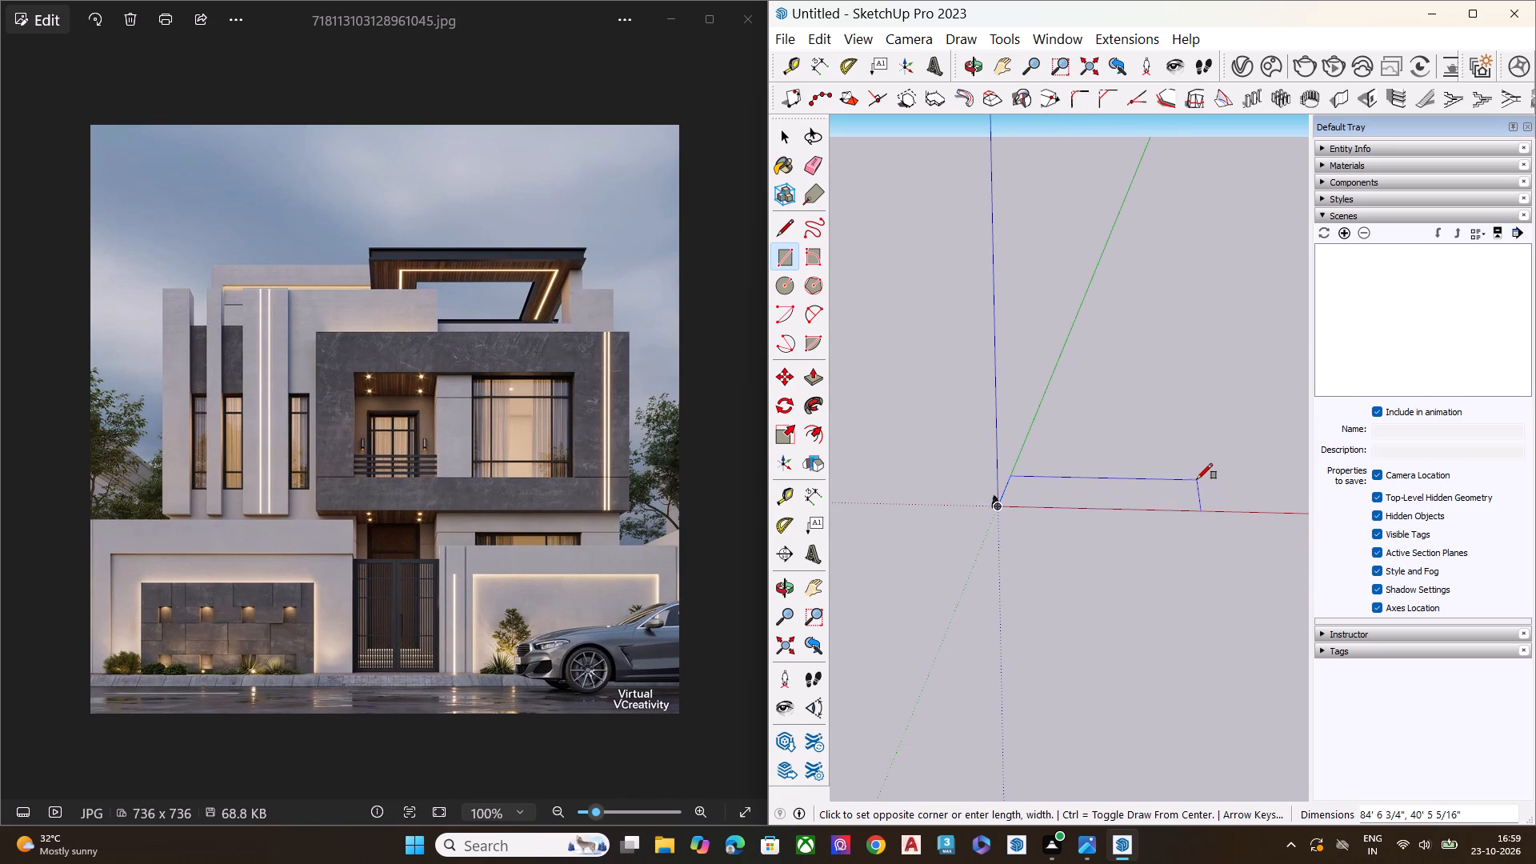
pyautogui.click(1111, 486)
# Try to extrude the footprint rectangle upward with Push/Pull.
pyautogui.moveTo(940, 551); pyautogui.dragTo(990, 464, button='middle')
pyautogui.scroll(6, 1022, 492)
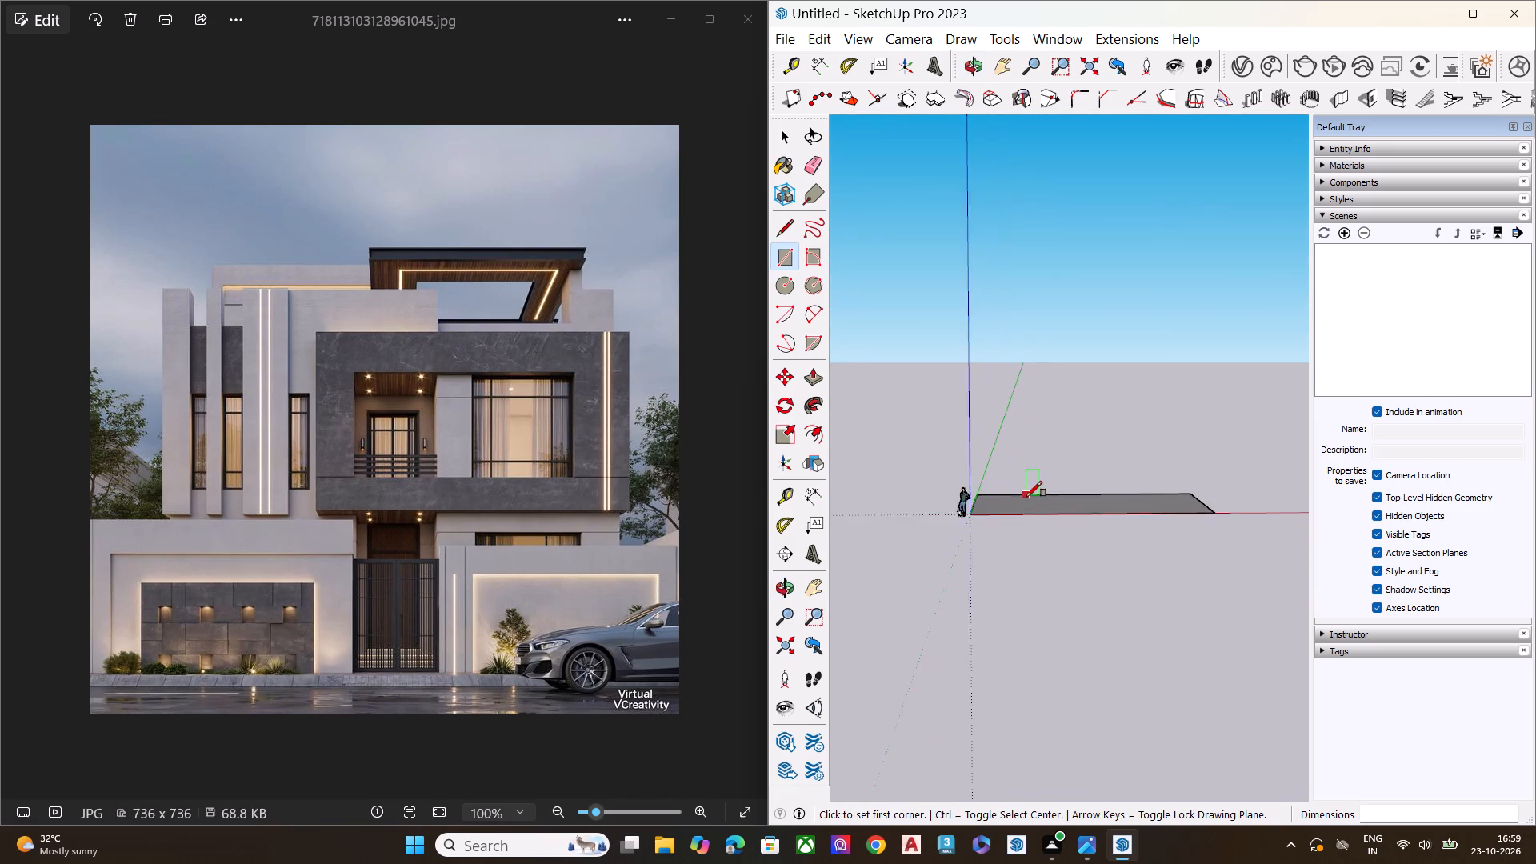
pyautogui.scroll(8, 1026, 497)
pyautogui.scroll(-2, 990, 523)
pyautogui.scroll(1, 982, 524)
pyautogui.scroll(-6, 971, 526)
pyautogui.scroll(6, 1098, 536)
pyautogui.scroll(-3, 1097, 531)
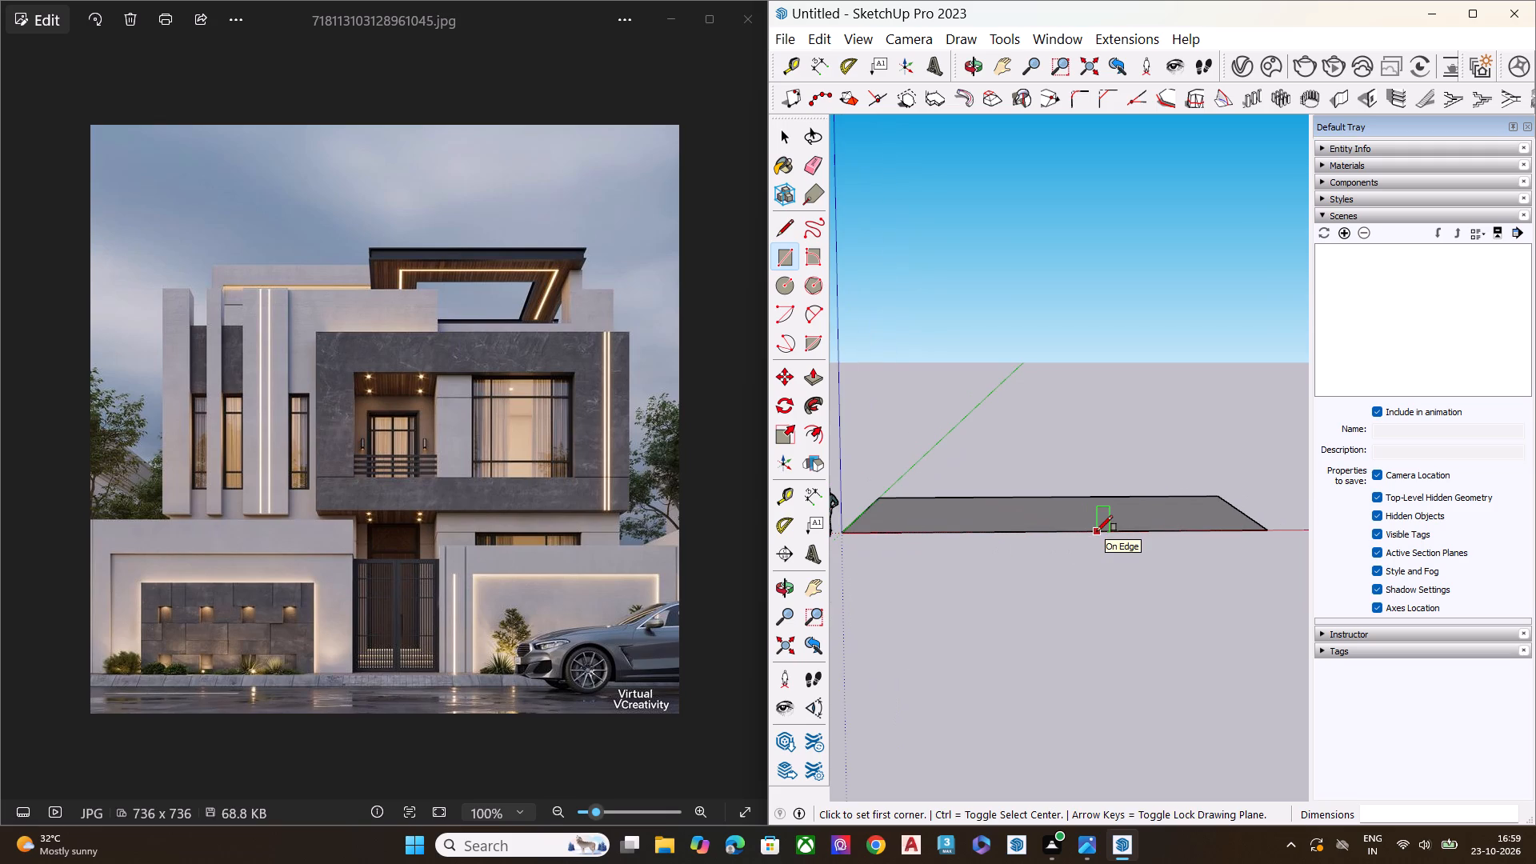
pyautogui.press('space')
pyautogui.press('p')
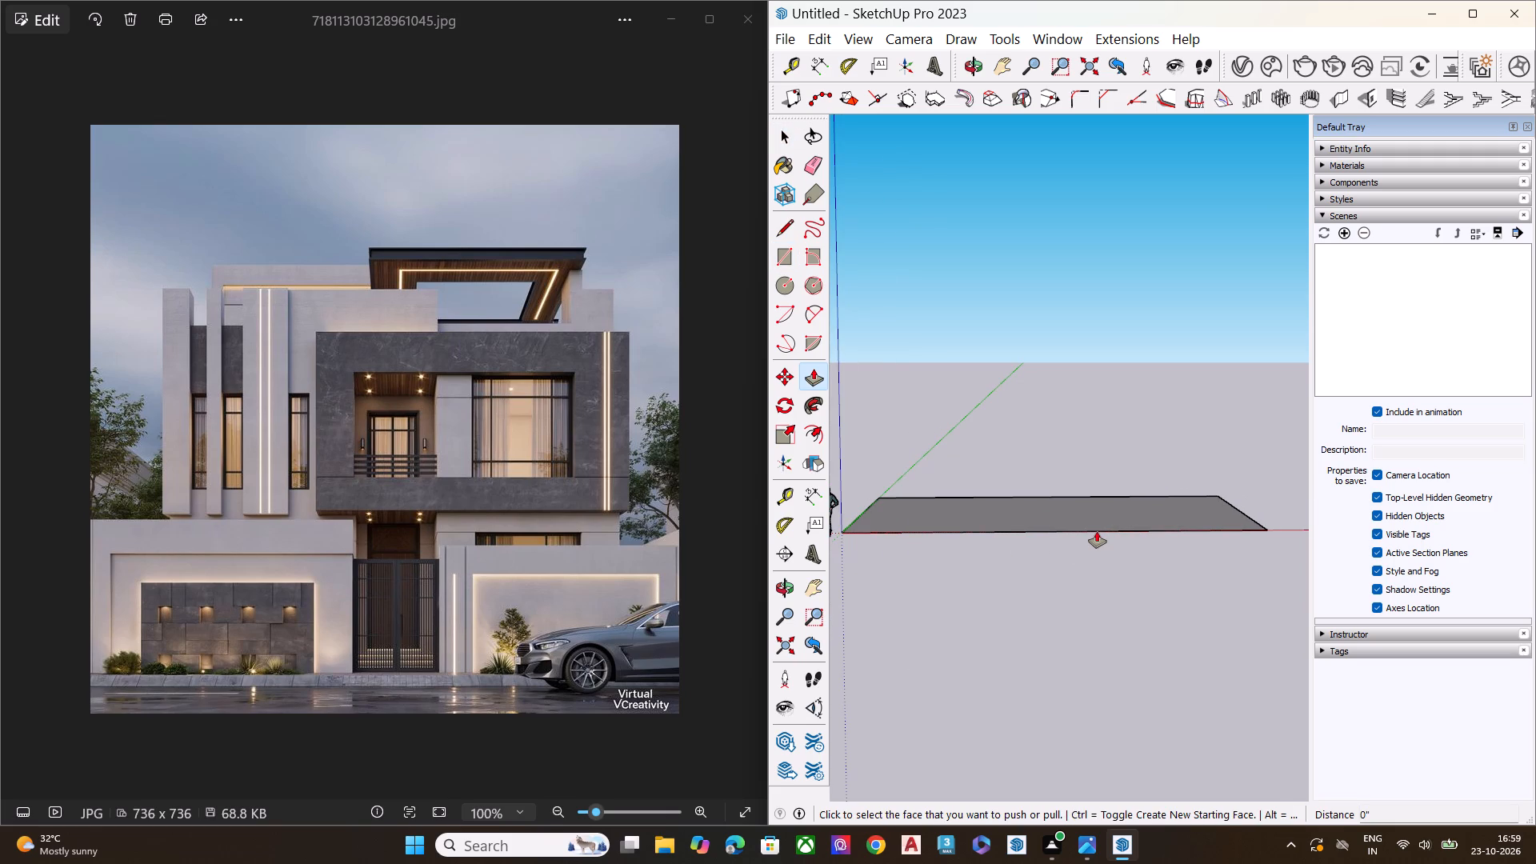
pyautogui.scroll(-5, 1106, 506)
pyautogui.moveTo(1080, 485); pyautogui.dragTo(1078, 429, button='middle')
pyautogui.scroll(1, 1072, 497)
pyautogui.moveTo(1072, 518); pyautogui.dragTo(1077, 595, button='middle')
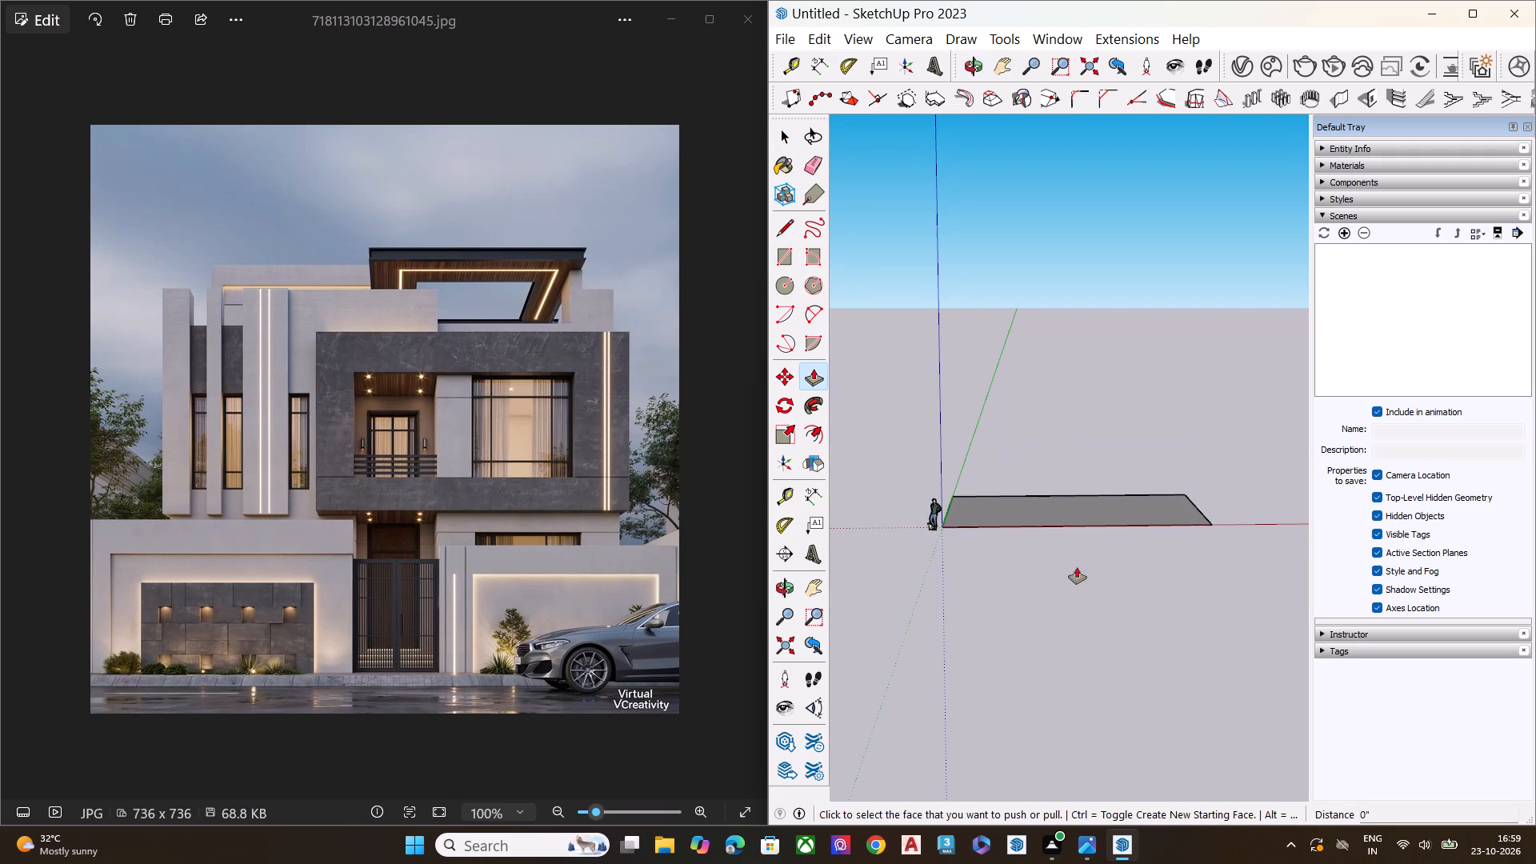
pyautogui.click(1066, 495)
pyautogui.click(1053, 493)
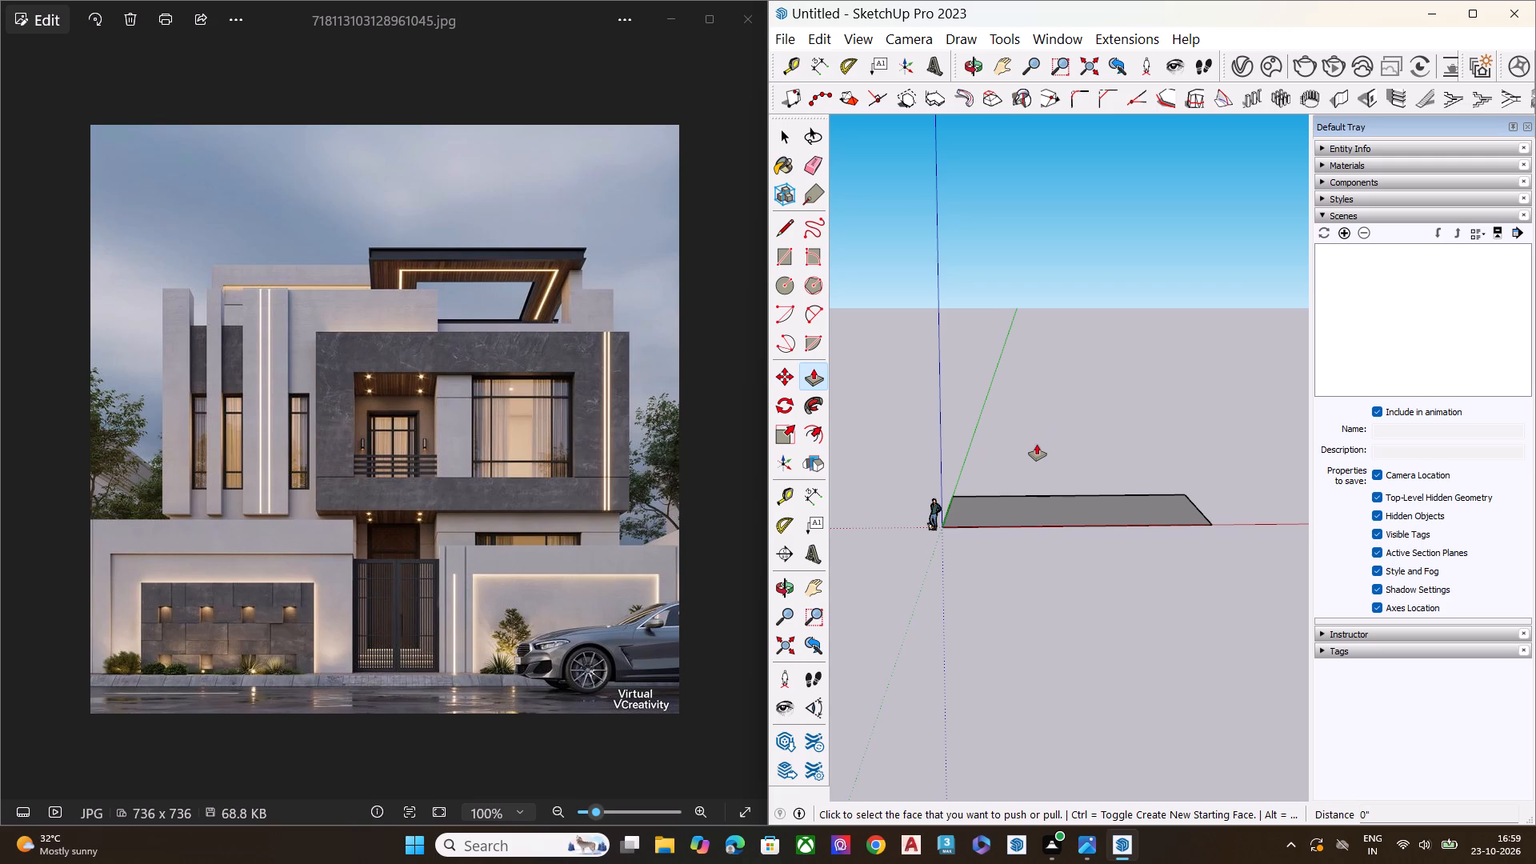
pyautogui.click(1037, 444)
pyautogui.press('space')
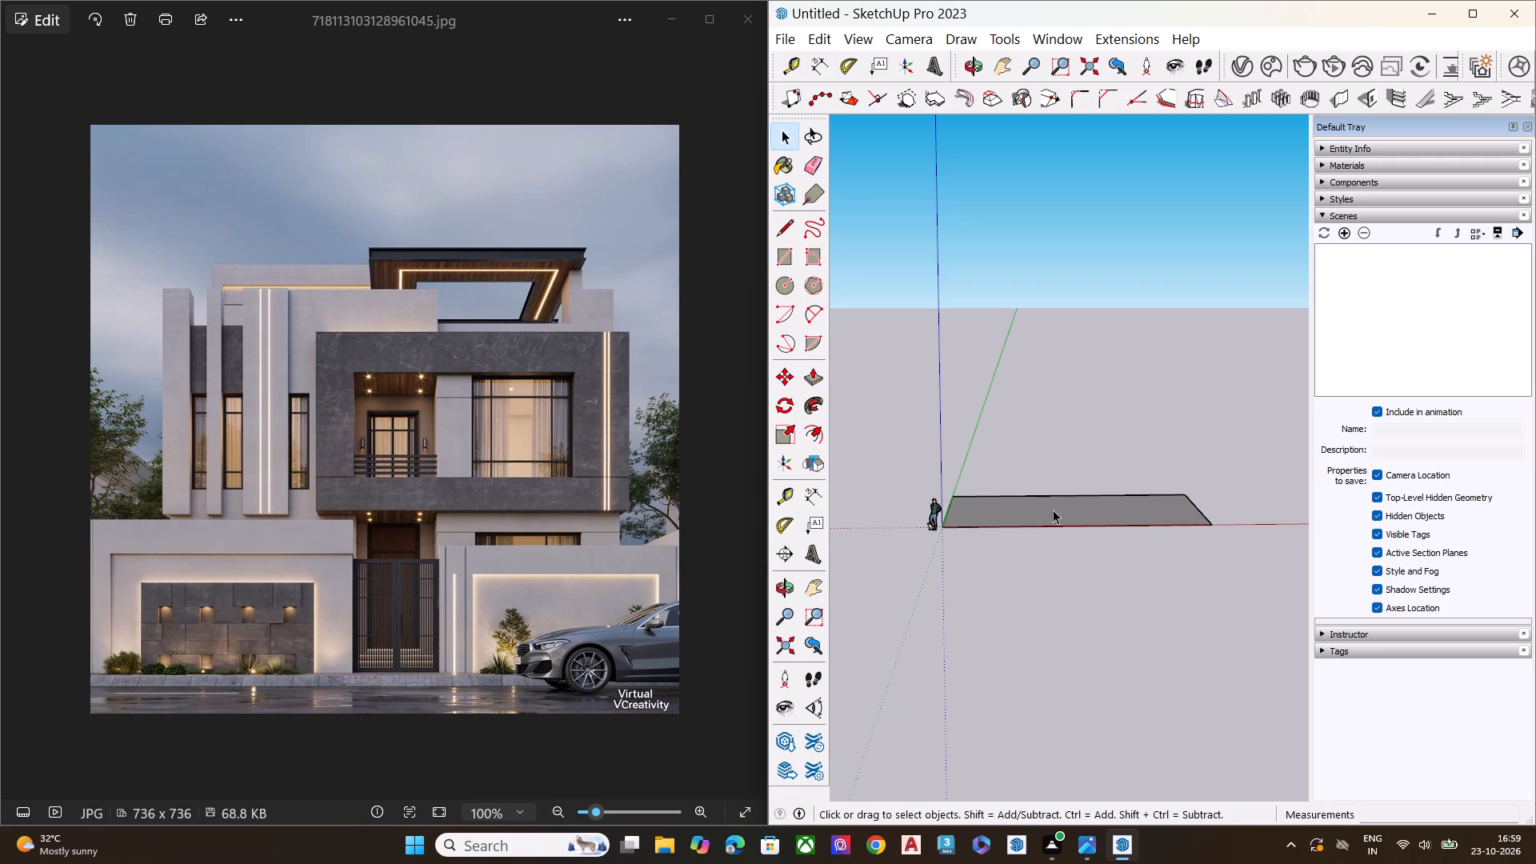
# Extrude the house footprint rectangle upward about 23' 7" with Push/Pull to form the main massing block.
pyautogui.scroll(2, 1053, 510)
pyautogui.scroll(-1, 1053, 510)
pyautogui.scroll(1, 1053, 510)
pyautogui.scroll(-1, 1053, 510)
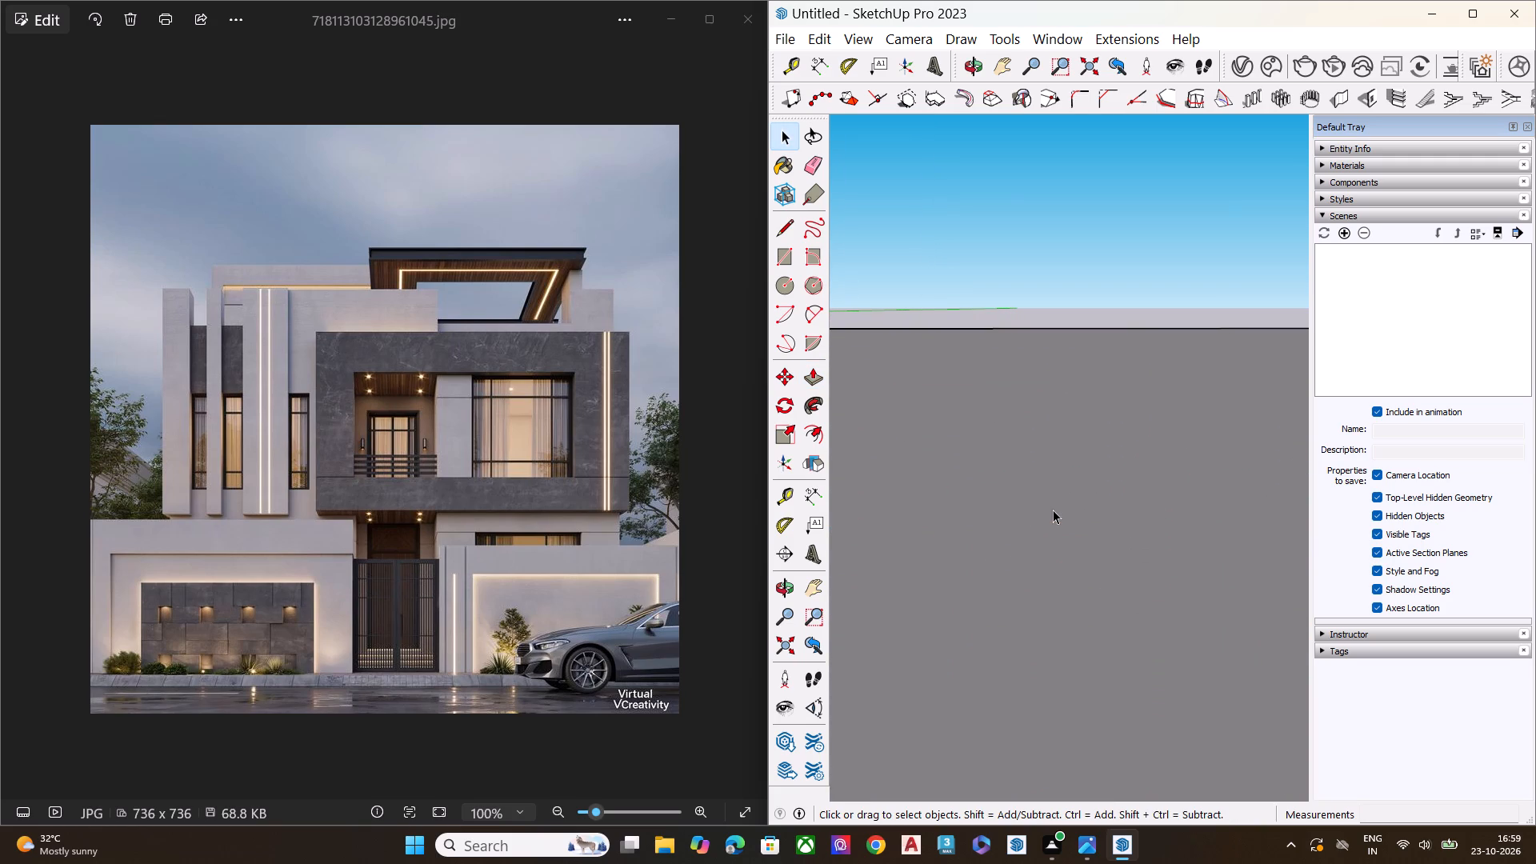
pyautogui.keyDown('ctrl'); pyautogui.scroll(-17, 1053, 510); pyautogui.keyUp('ctrl')
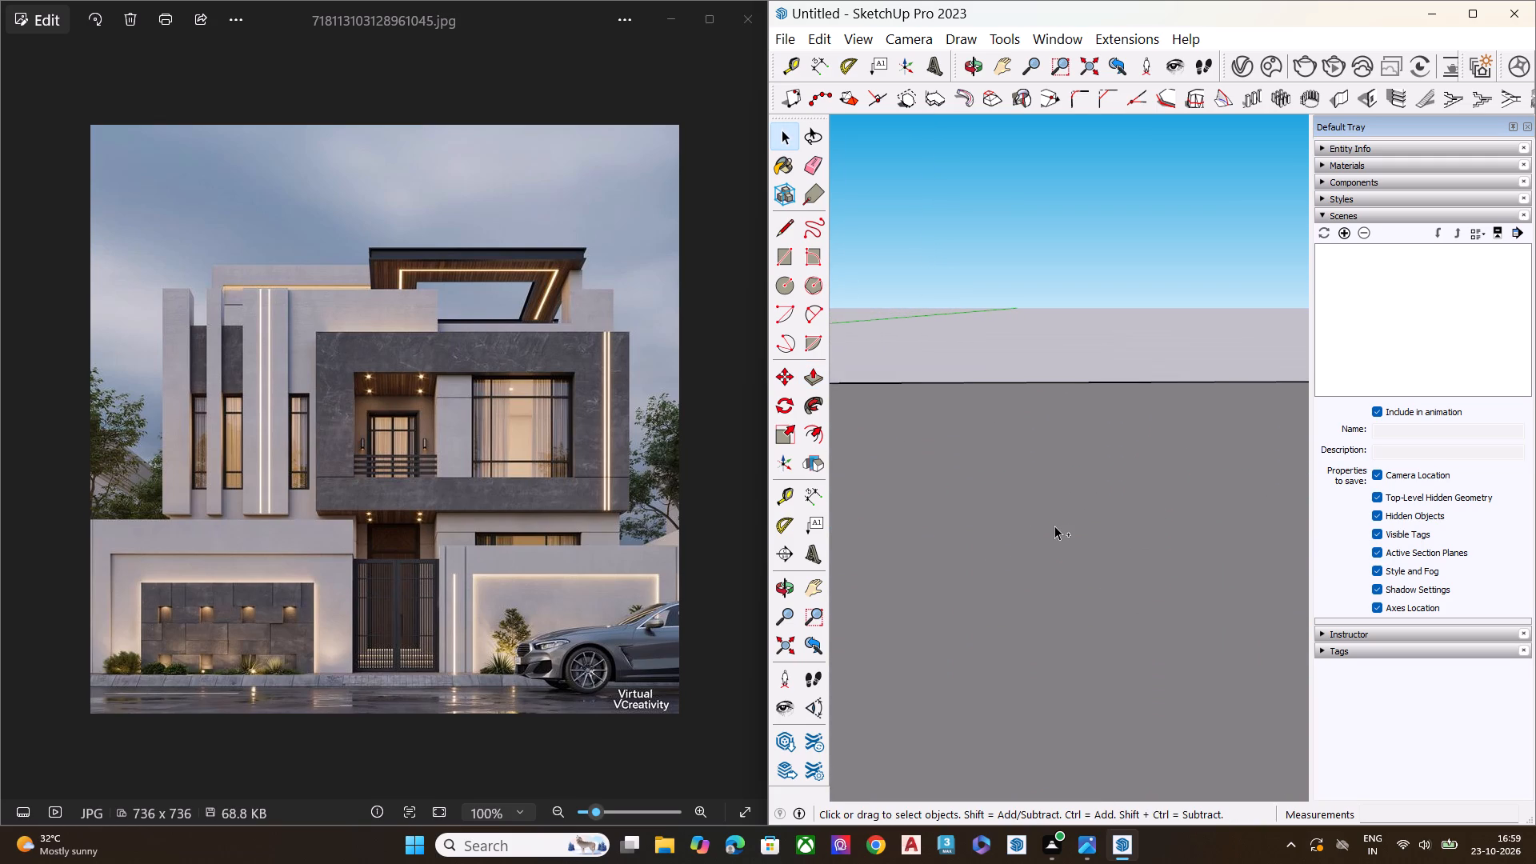
pyautogui.keyDown('ctrl'); pyautogui.scroll(1, 1054, 526); pyautogui.keyUp('ctrl')
pyautogui.keyDown('ctrl'); pyautogui.scroll(-6, 1054, 526); pyautogui.keyUp('ctrl')
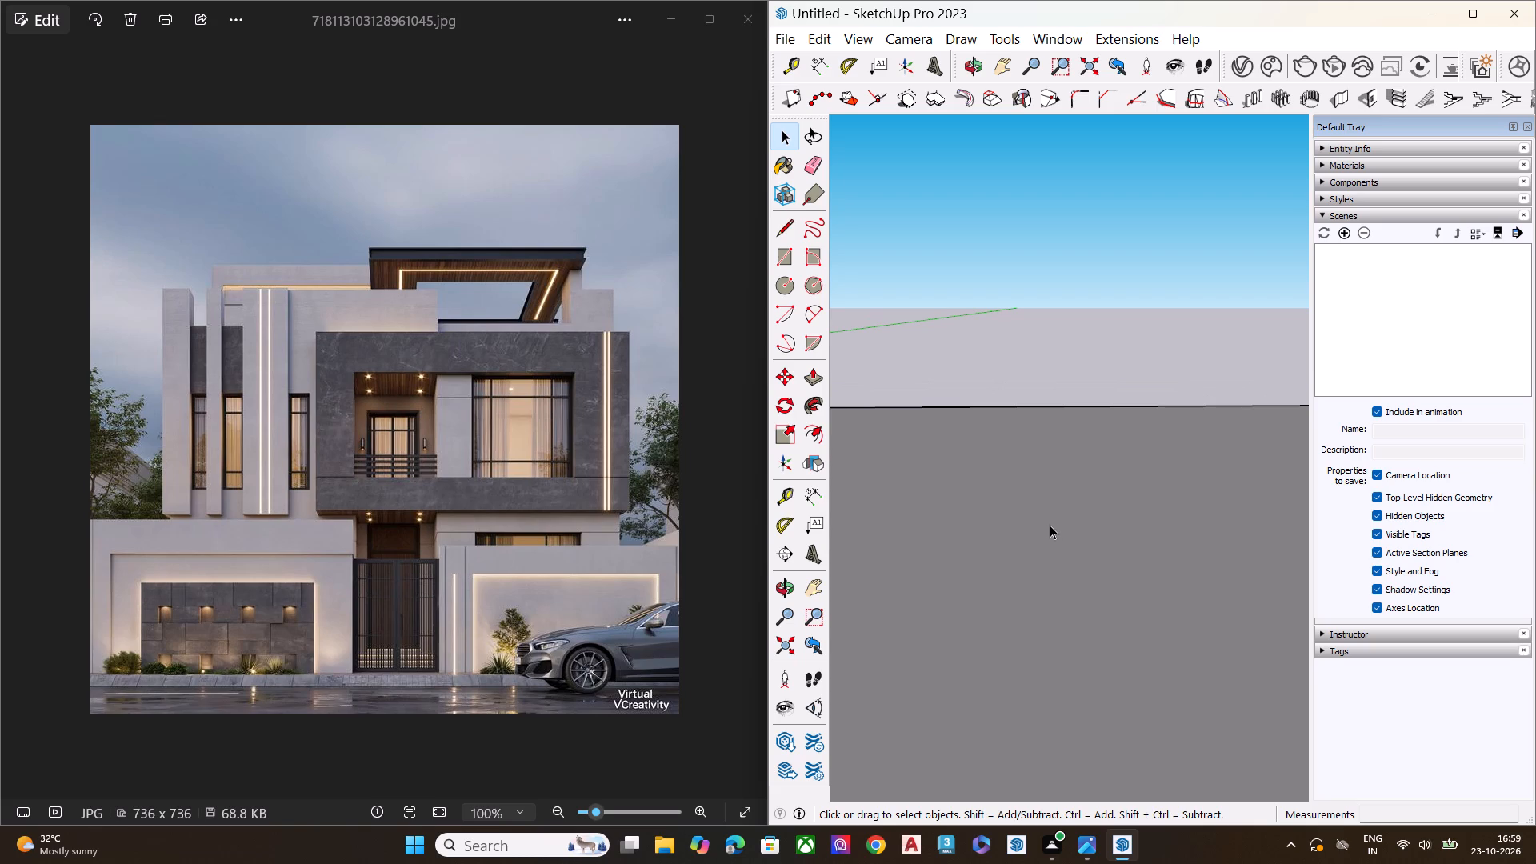
pyautogui.hscroll(1, 1050, 525)
pyautogui.hscroll(-1, 1050, 525)
pyautogui.hscroll(1, 1050, 525)
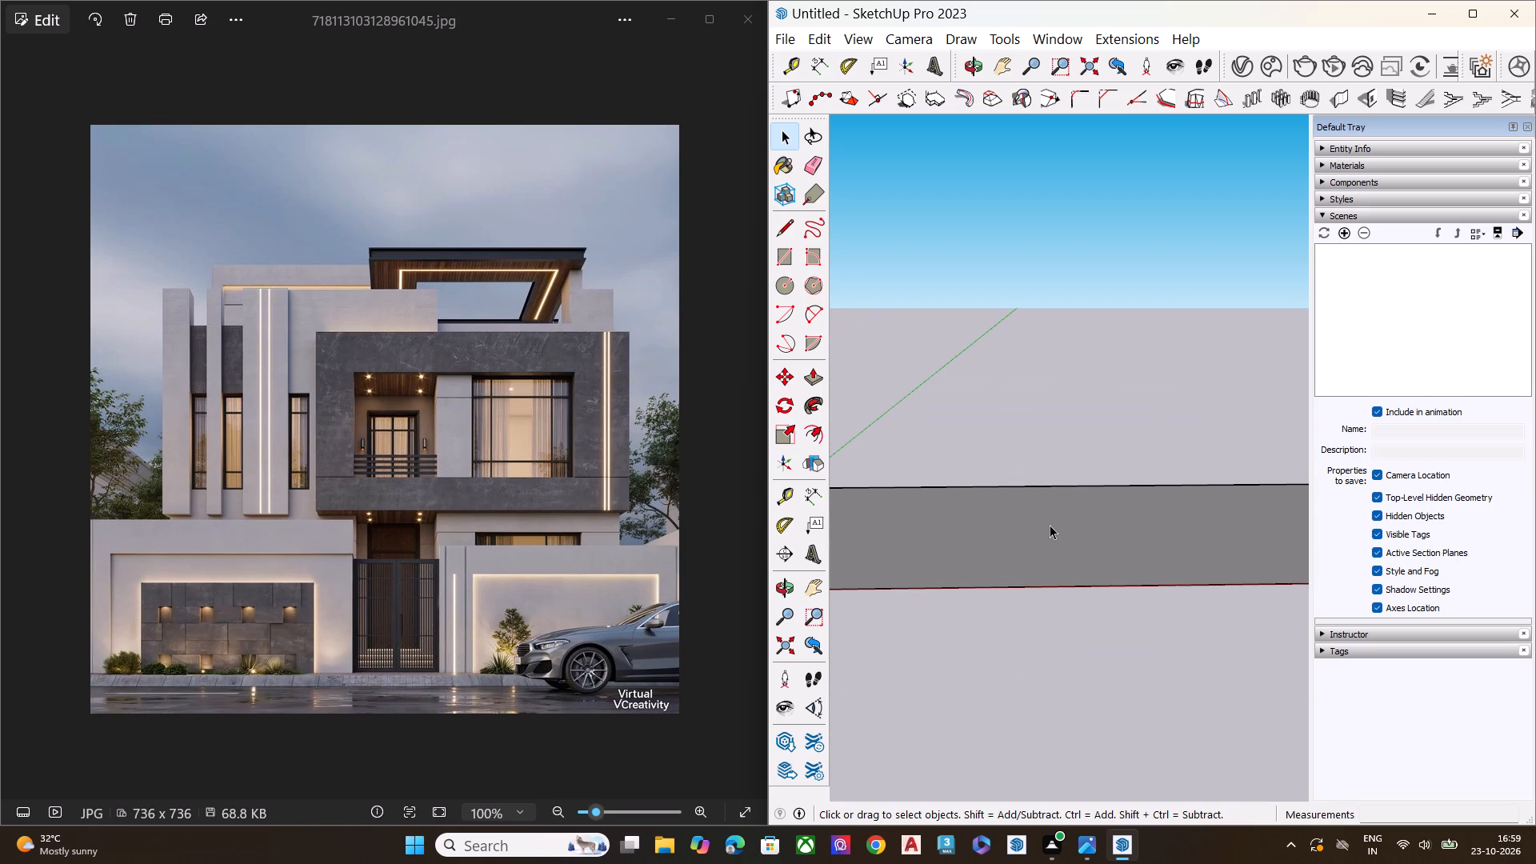
pyautogui.click(1020, 579)
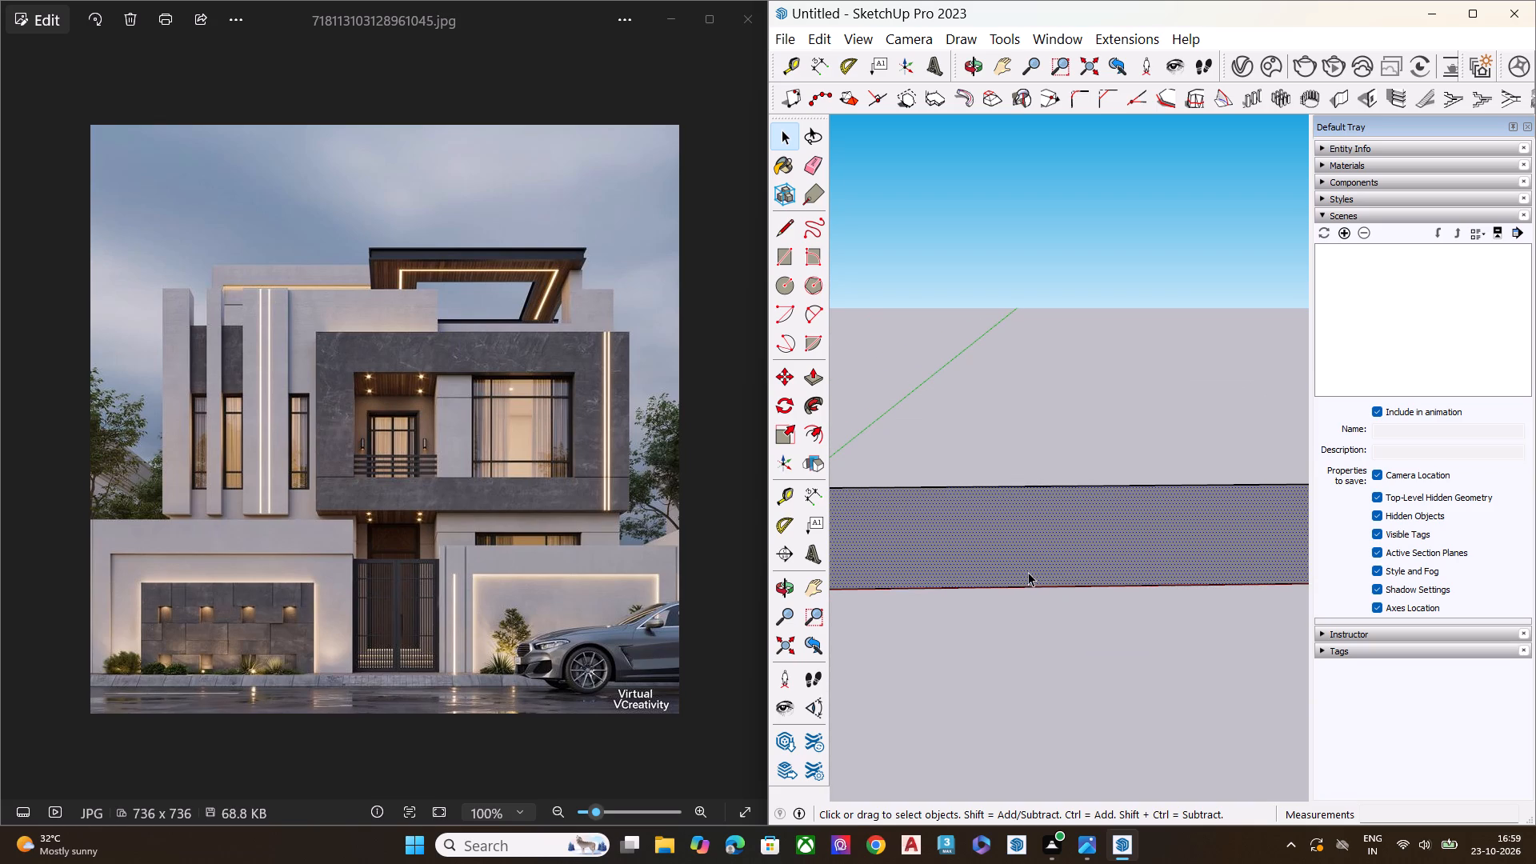
pyautogui.press('p')
pyautogui.click(1028, 572)
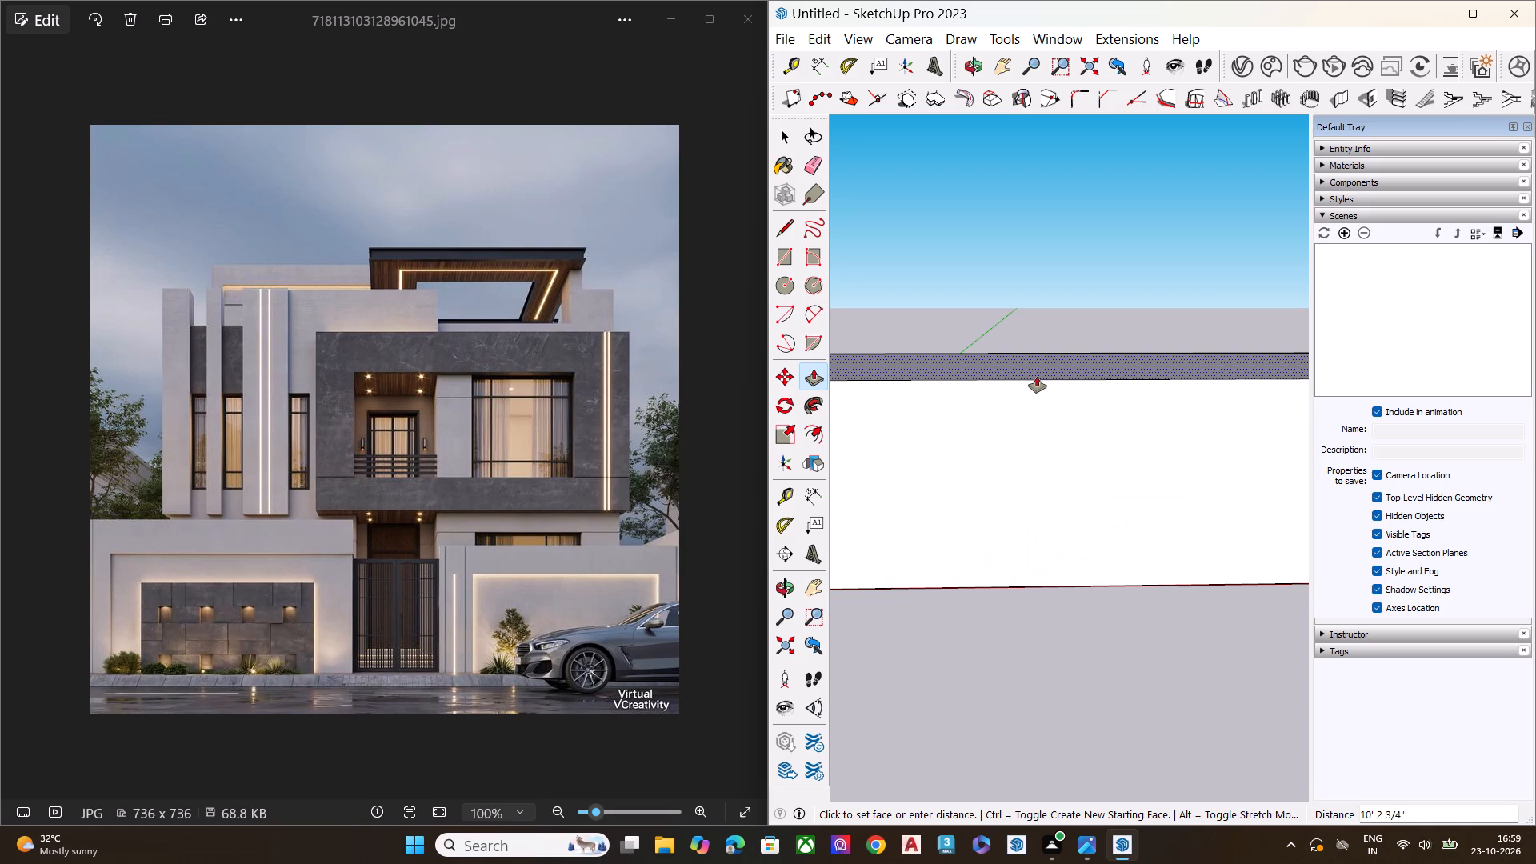
pyautogui.scroll(-8, 1006, 391)
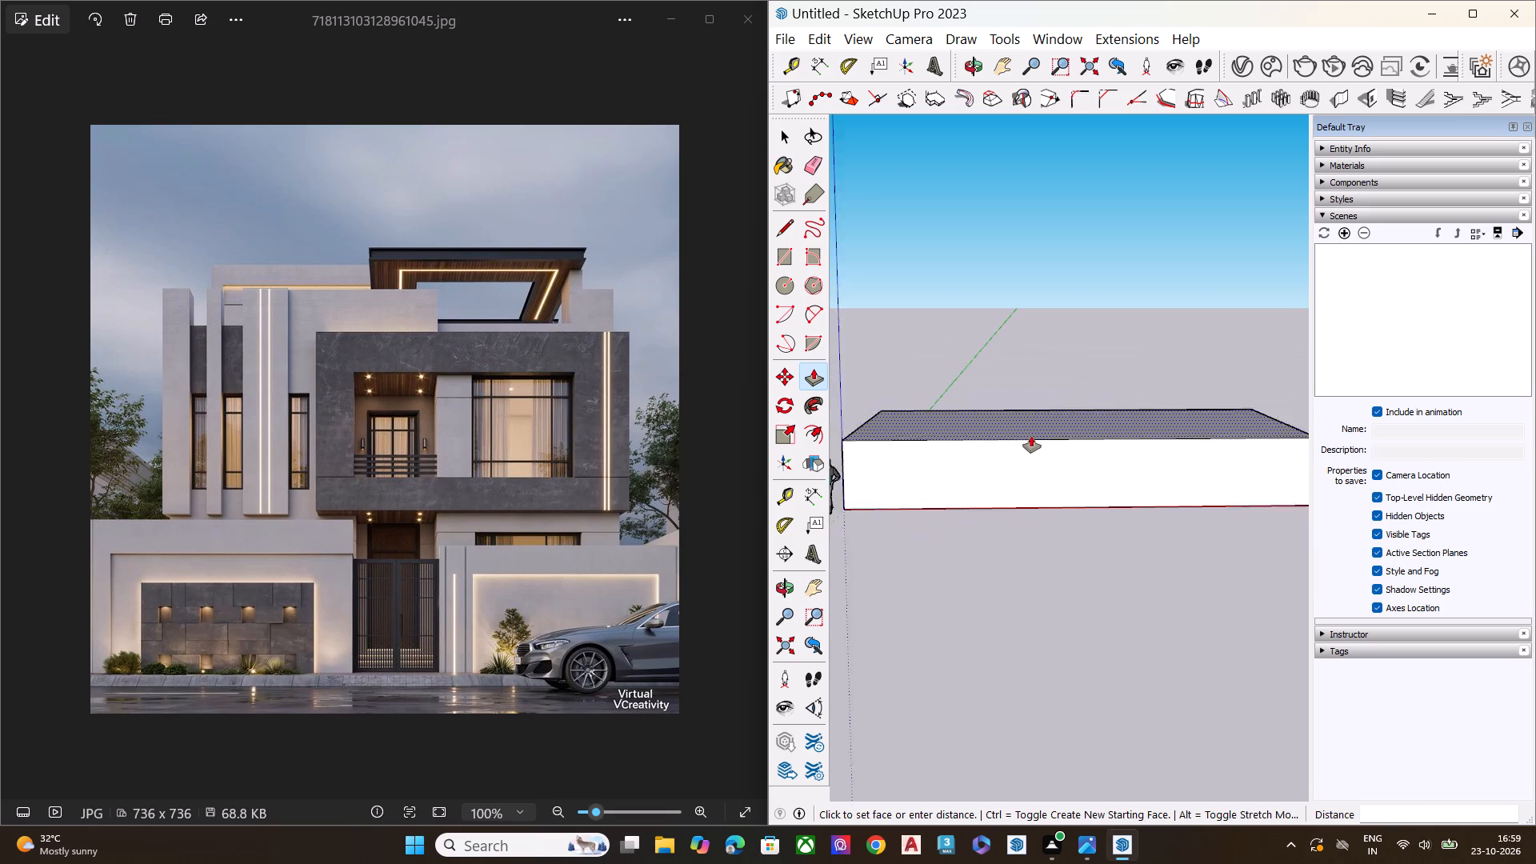
pyautogui.scroll(-1, 1031, 436)
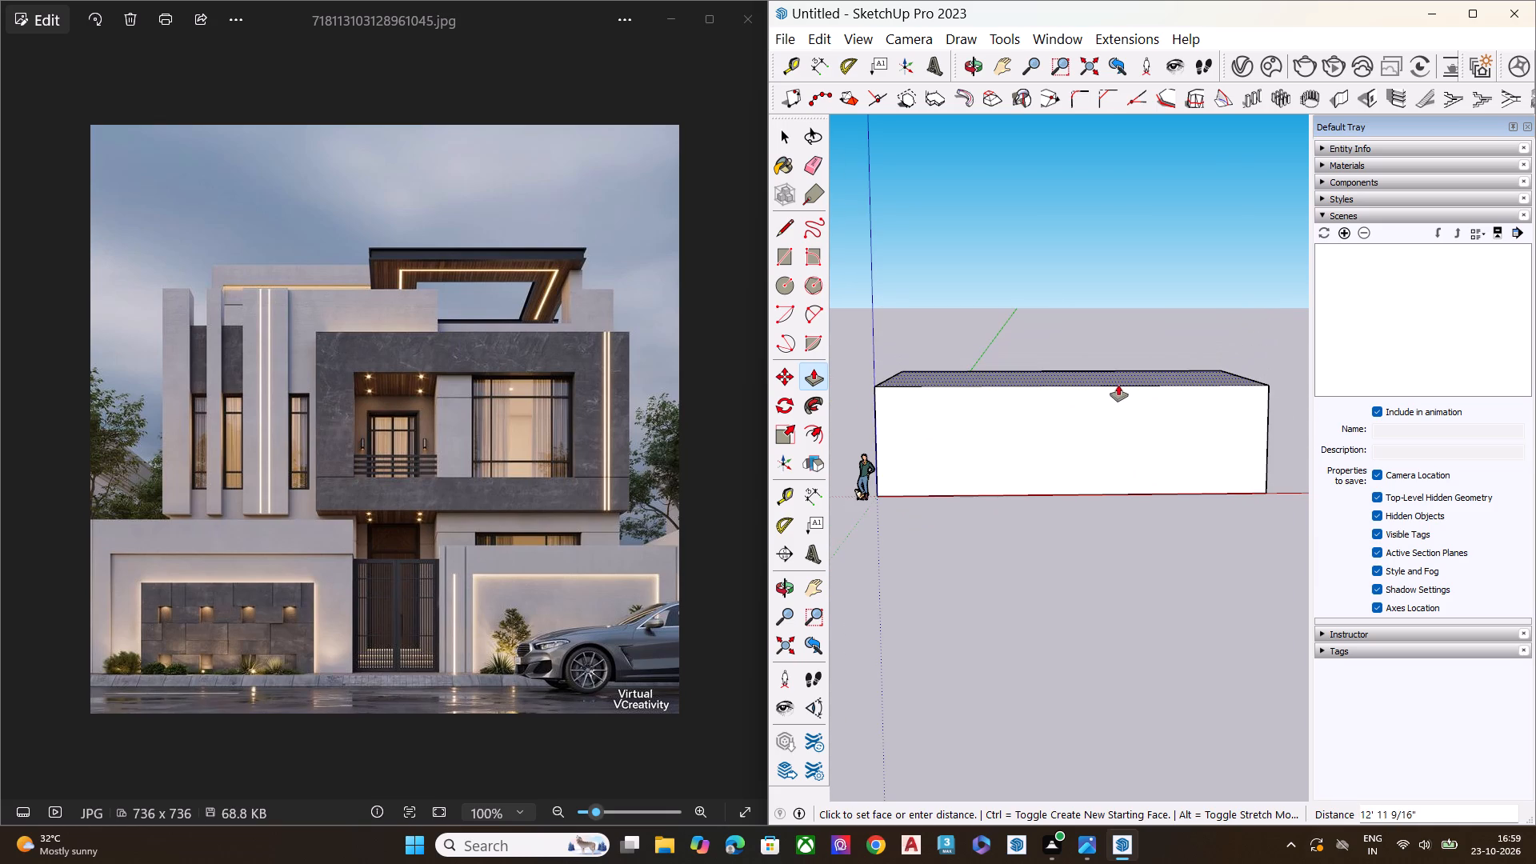
pyautogui.scroll(-1, 1118, 385)
pyautogui.moveTo(1118, 385); pyautogui.dragTo(1101, 318, button='middle')
pyautogui.click(1094, 294)
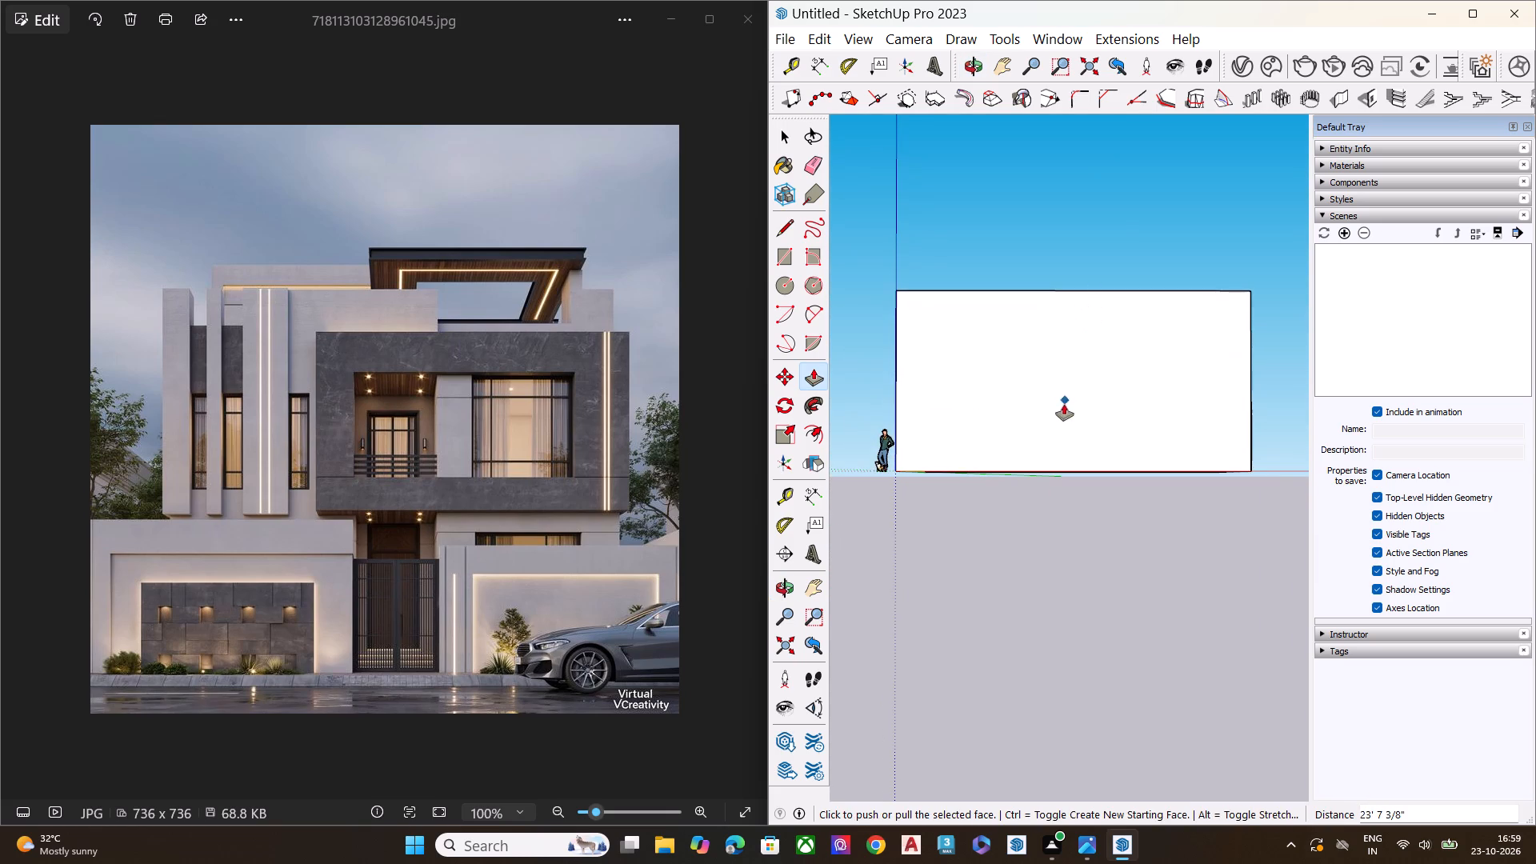
# Raise the top face of the massing block by about another 1' with Push/Pull.
pyautogui.moveTo(1066, 413); pyautogui.dragTo(877, 604, button='middle')
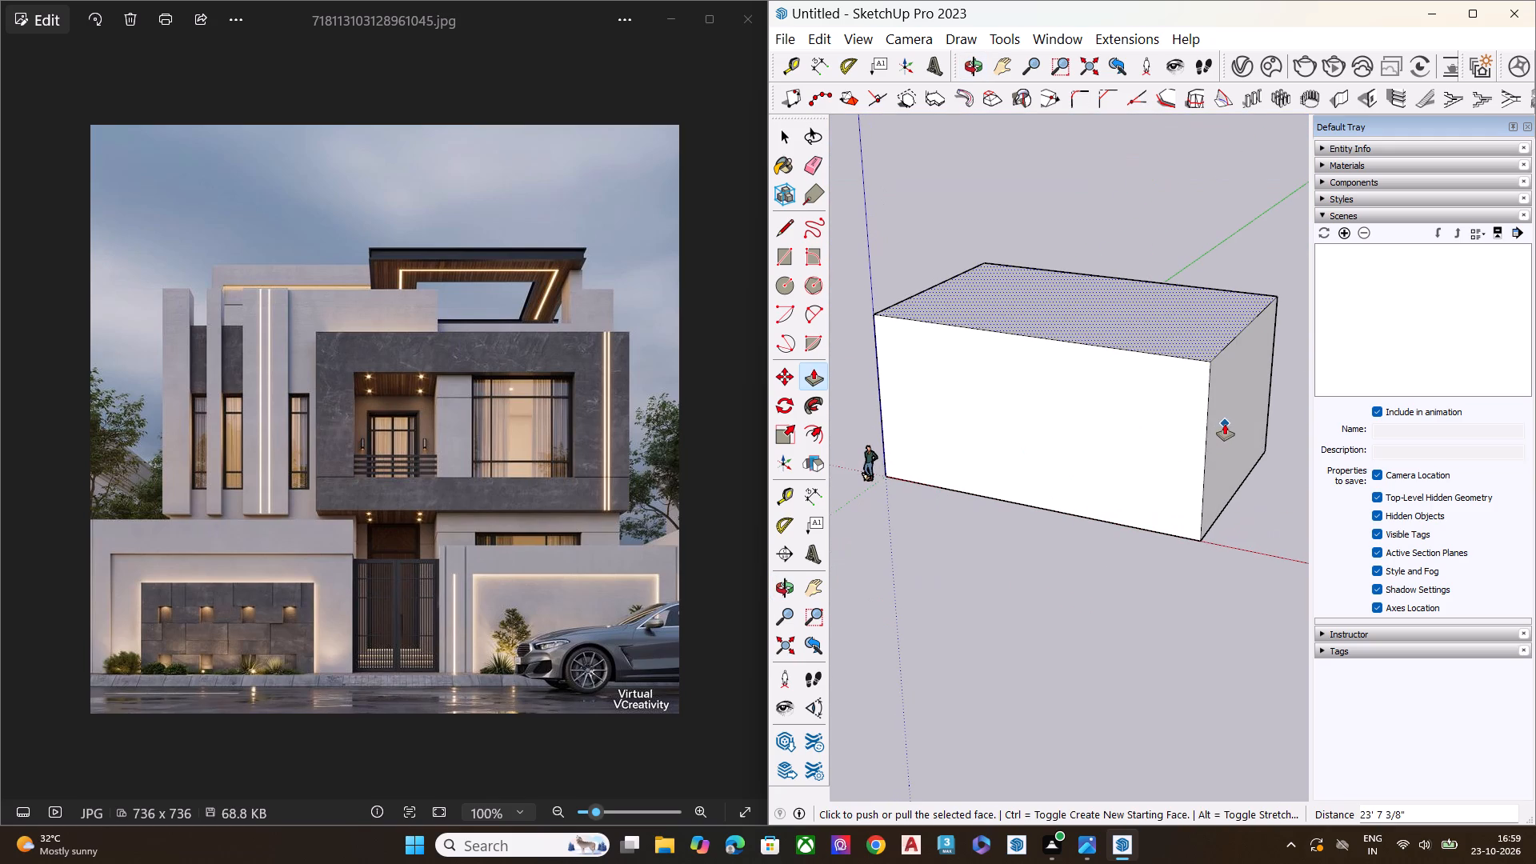
pyautogui.click(1225, 424)
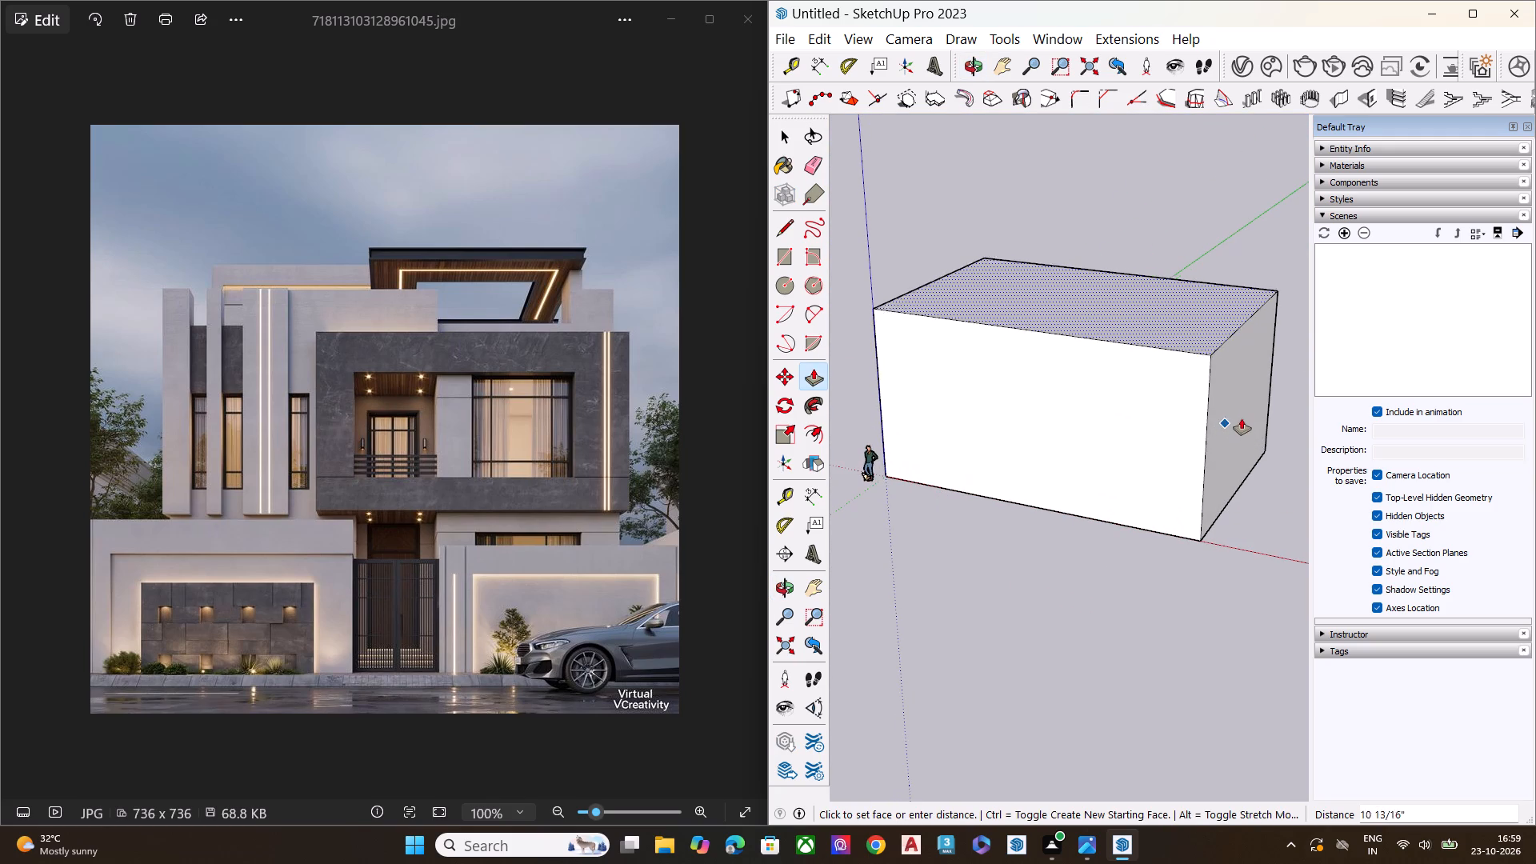
pyautogui.click(1244, 418)
pyautogui.press('space')
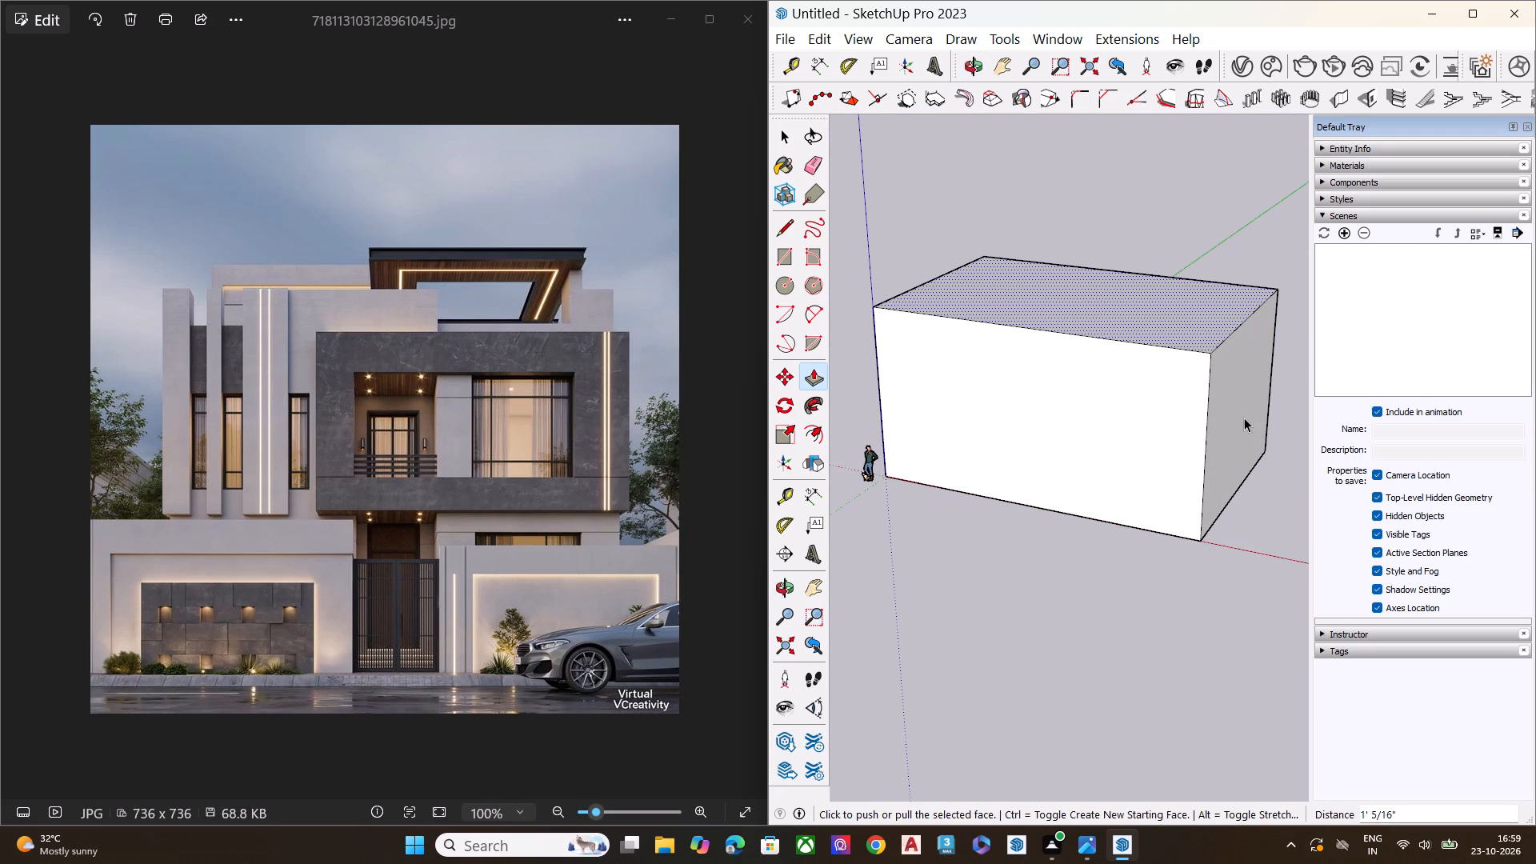
# Widen the block along the red axis by pulling its end face away from the origin about 13'.
pyautogui.click(1244, 418)
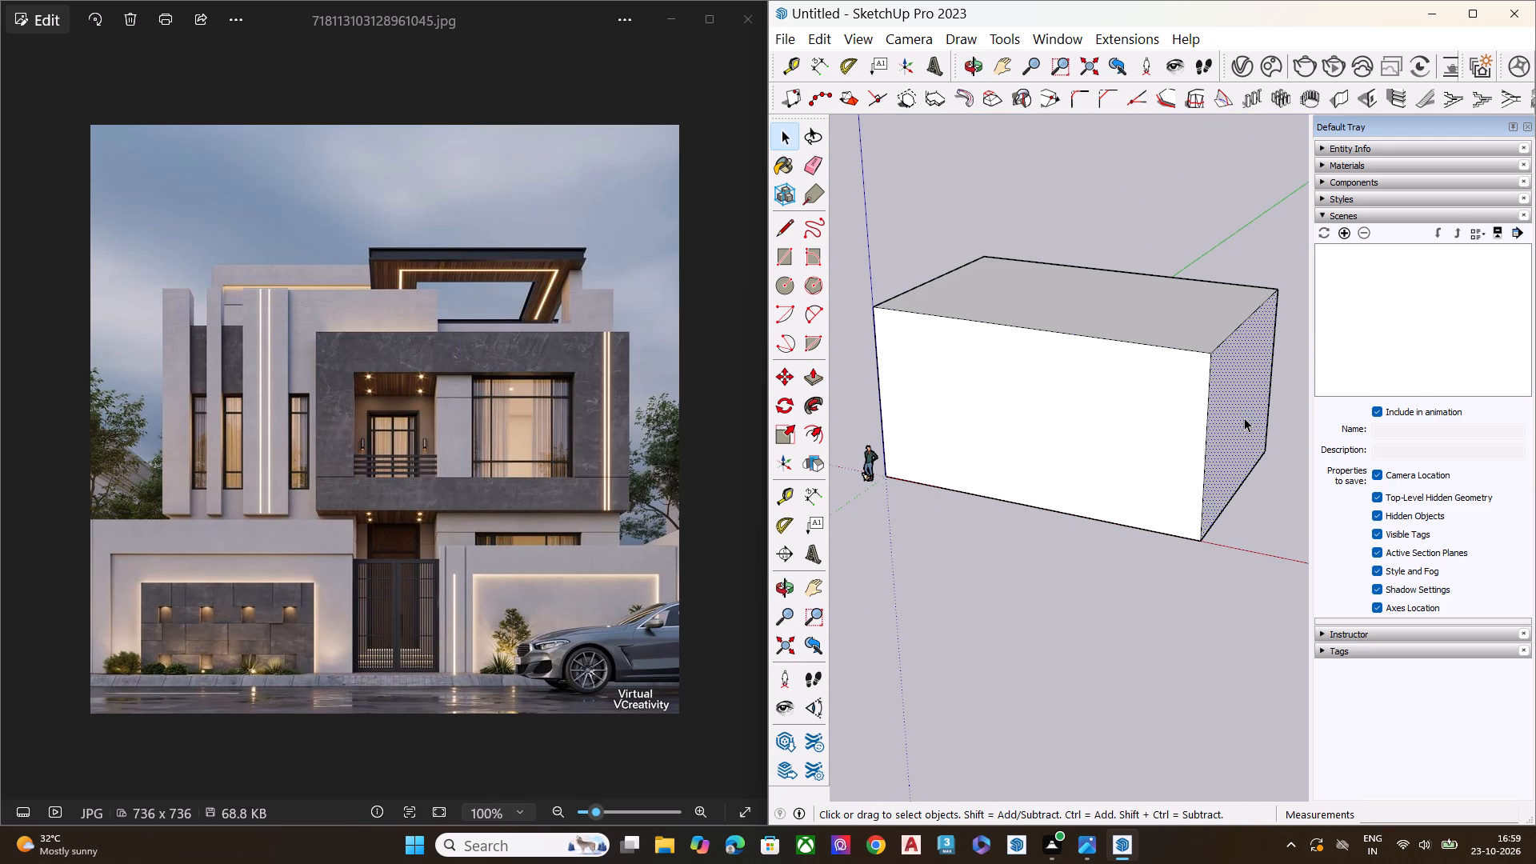
pyautogui.press('p')
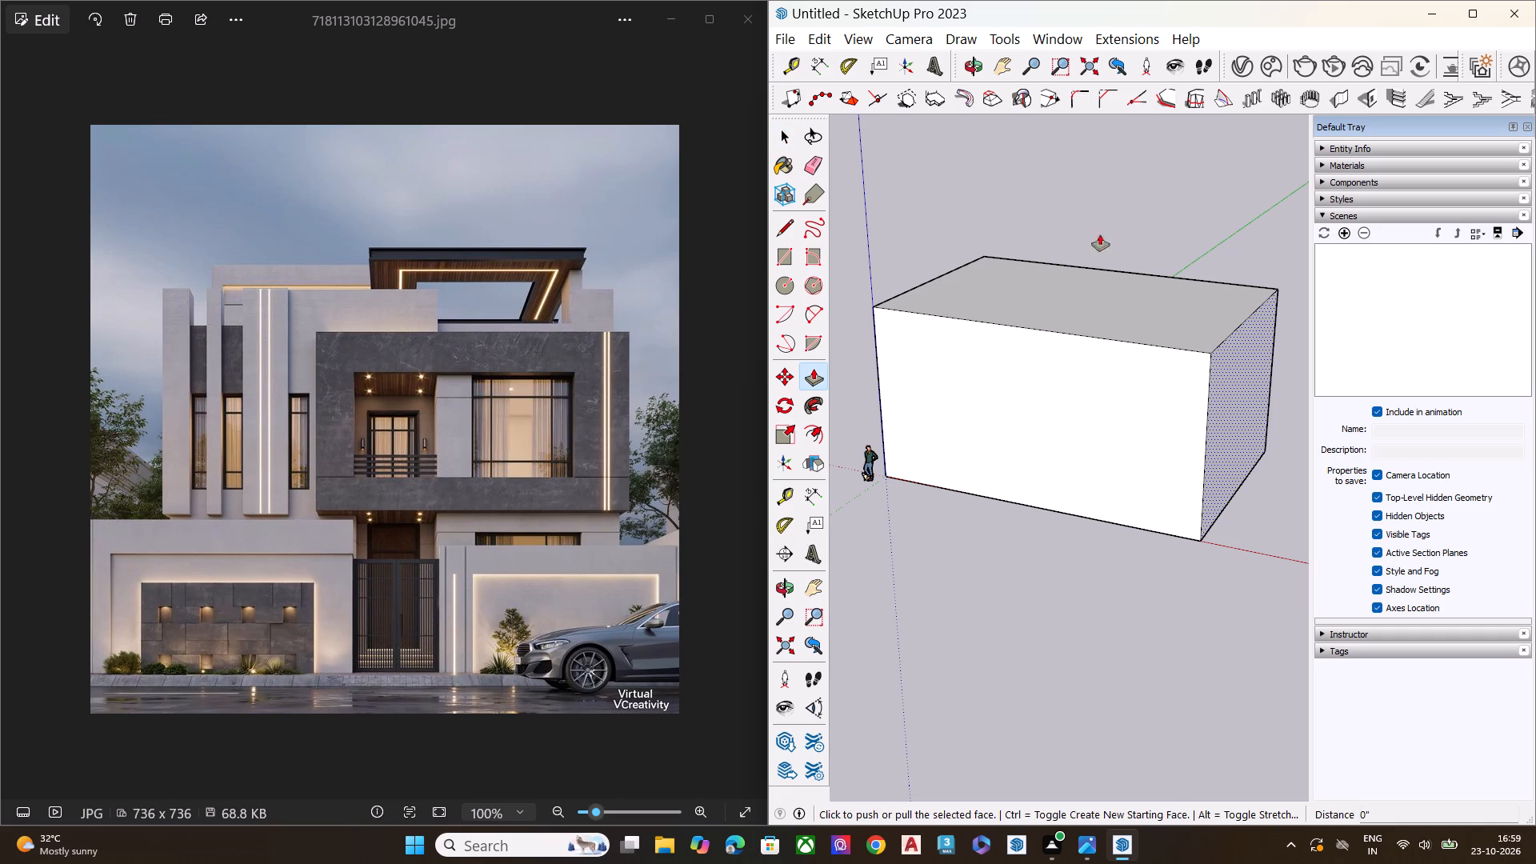
pyautogui.scroll(-6, 1081, 226)
pyautogui.moveTo(1095, 360); pyautogui.dragTo(1234, 315, button='middle')
pyautogui.scroll(9, 1179, 329)
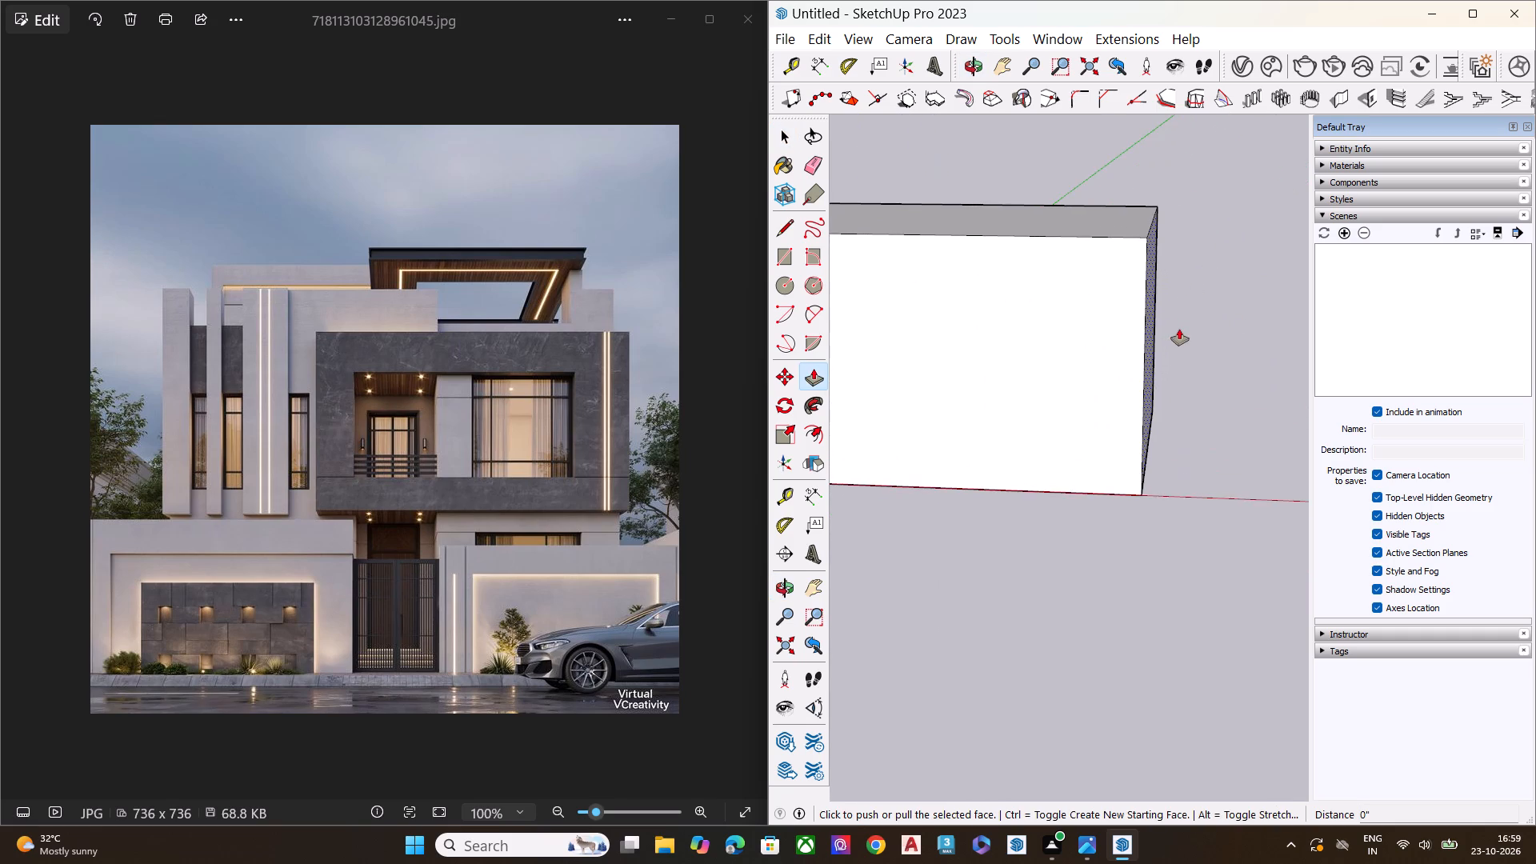
pyautogui.moveTo(1179, 329); pyautogui.dragTo(1122, 386, button='middle')
pyautogui.click(1154, 350)
pyautogui.scroll(-7, 1162, 320)
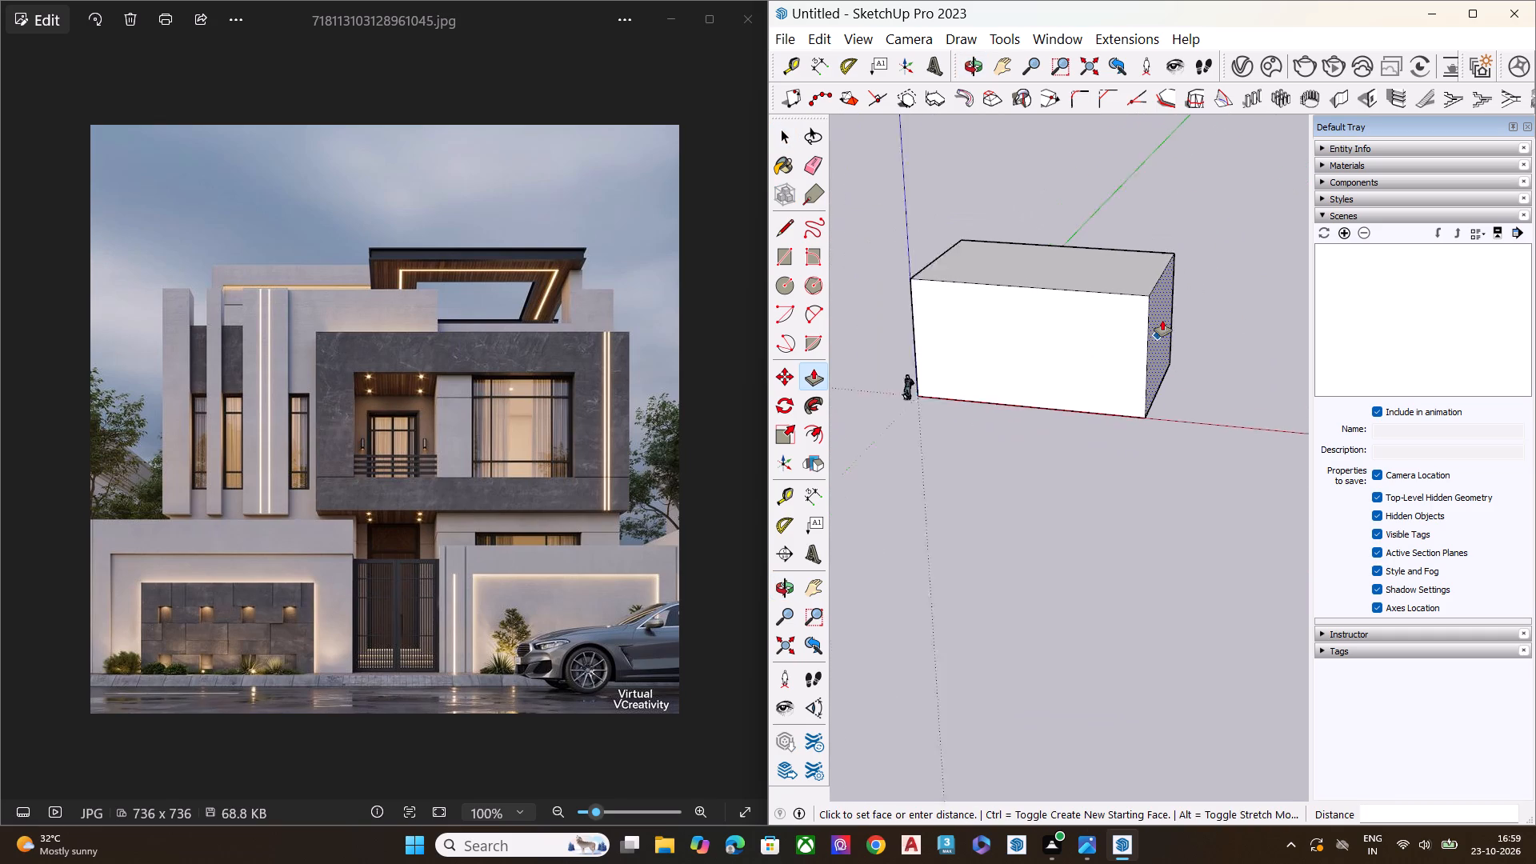
pyautogui.scroll(-3, 1162, 320)
pyautogui.moveTo(1153, 335); pyautogui.dragTo(1230, 285, button='middle')
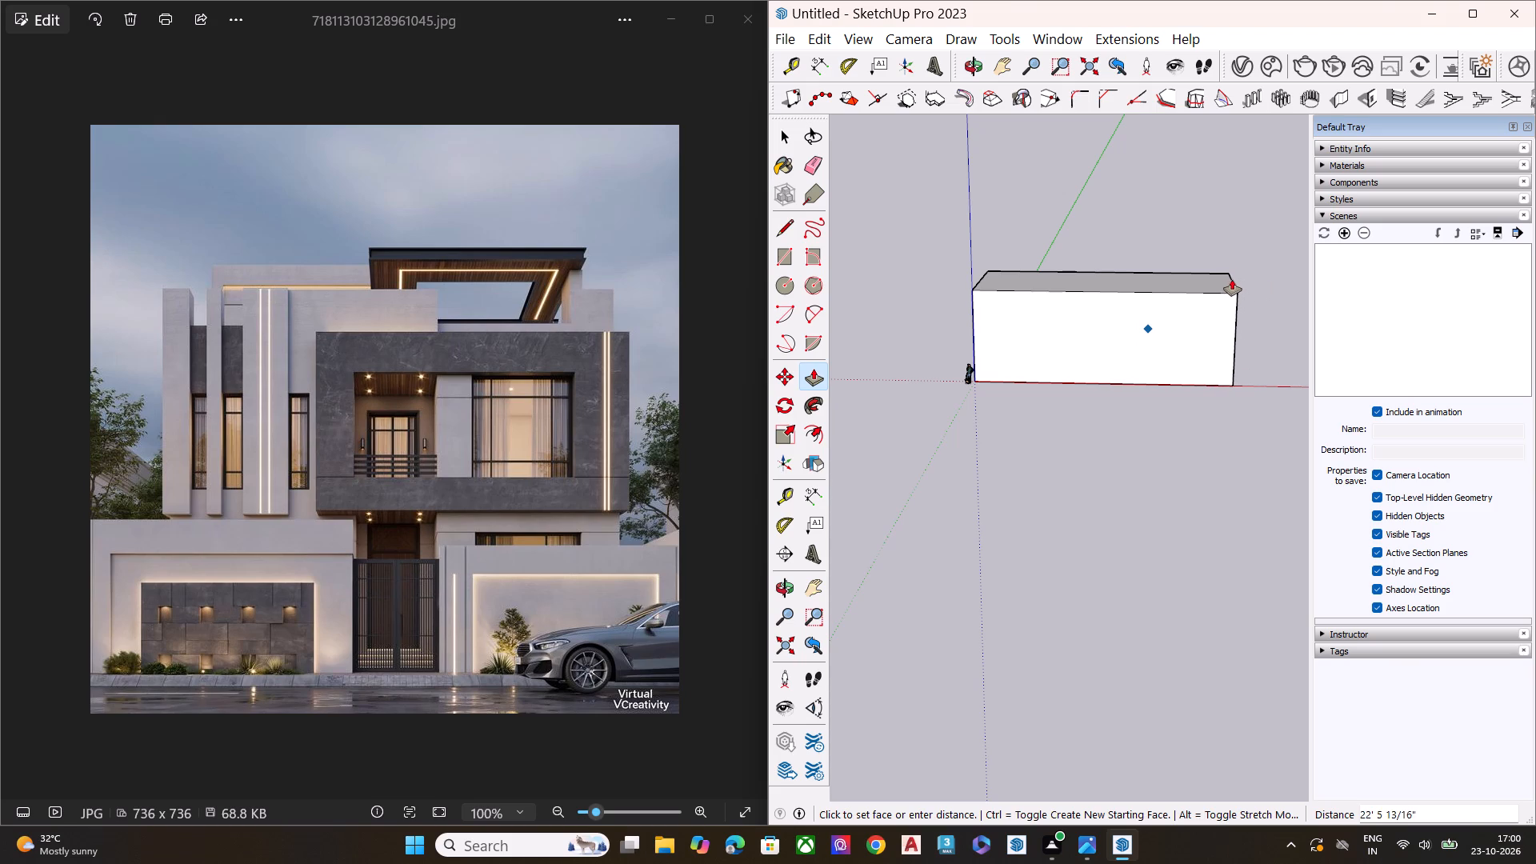
pyautogui.scroll(6, 1199, 278)
pyautogui.scroll(-1, 1198, 278)
pyautogui.scroll(3, 1199, 278)
pyautogui.scroll(-4, 1201, 280)
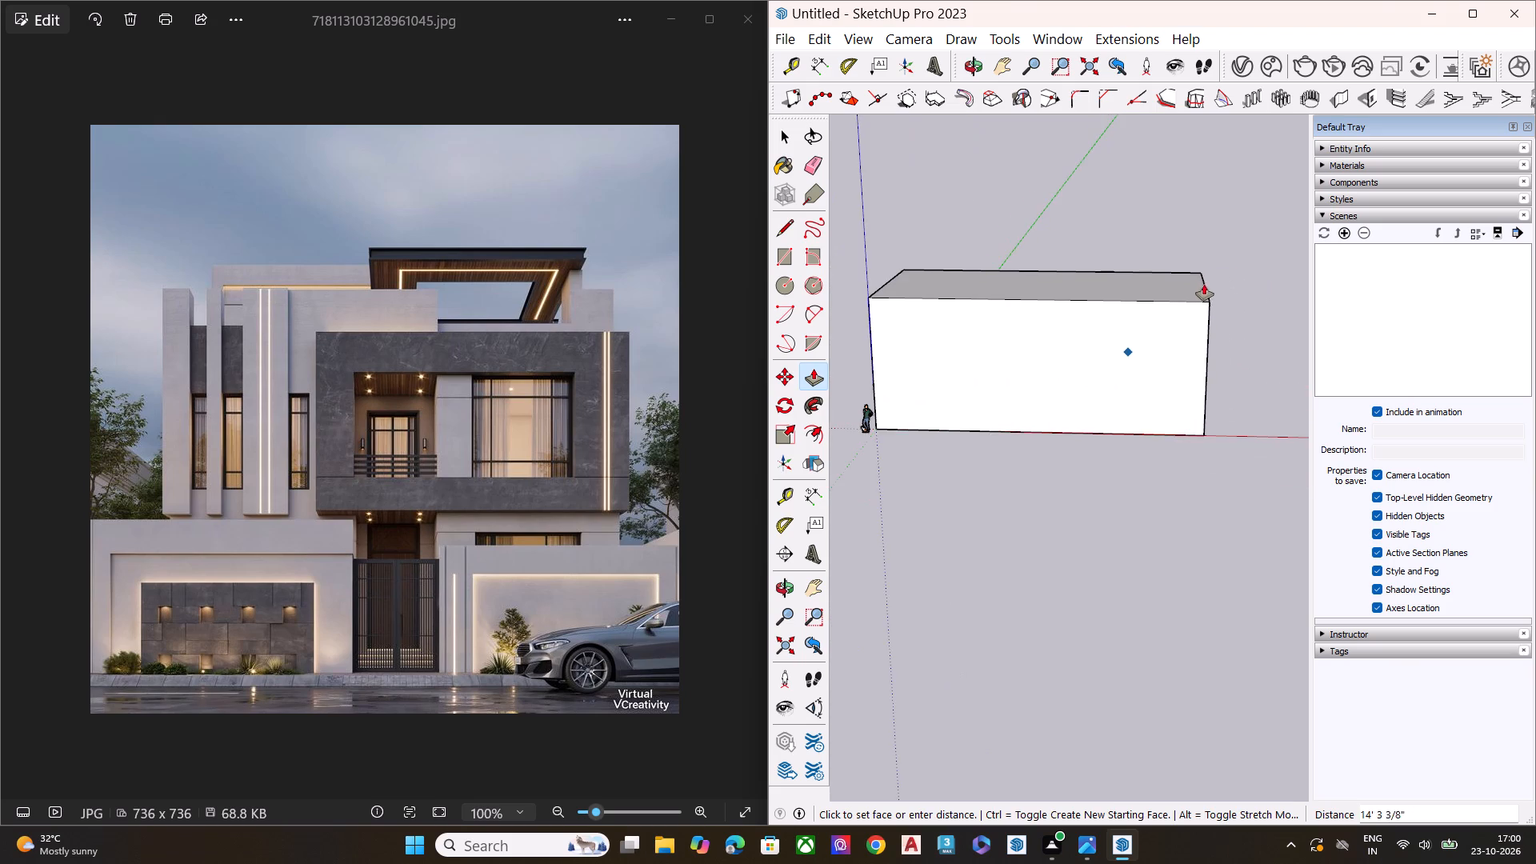
pyautogui.moveTo(1199, 287); pyautogui.dragTo(1246, 200, button='middle')
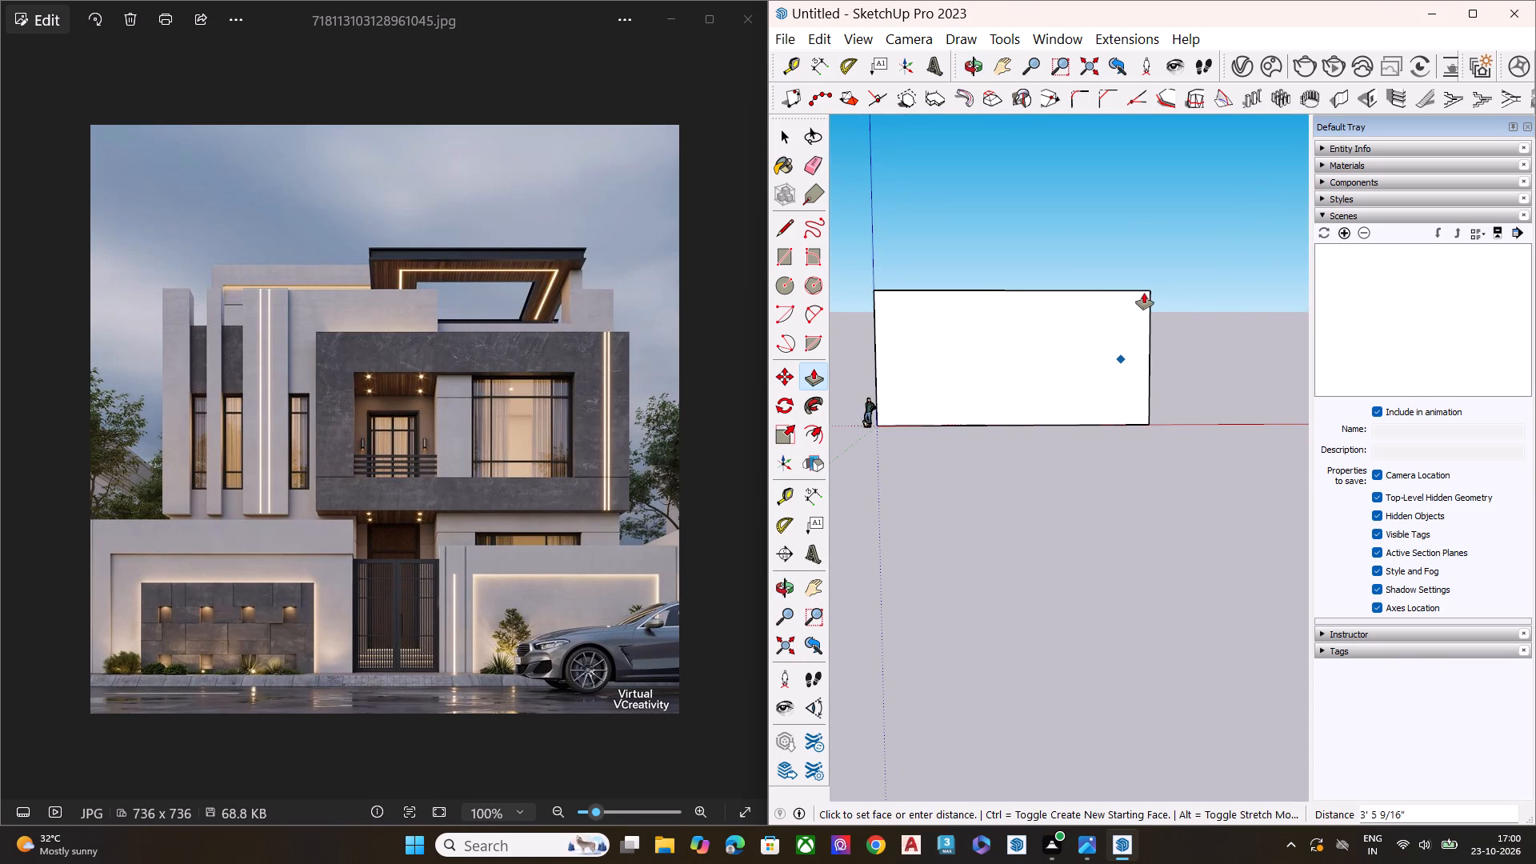
pyautogui.click(1187, 289)
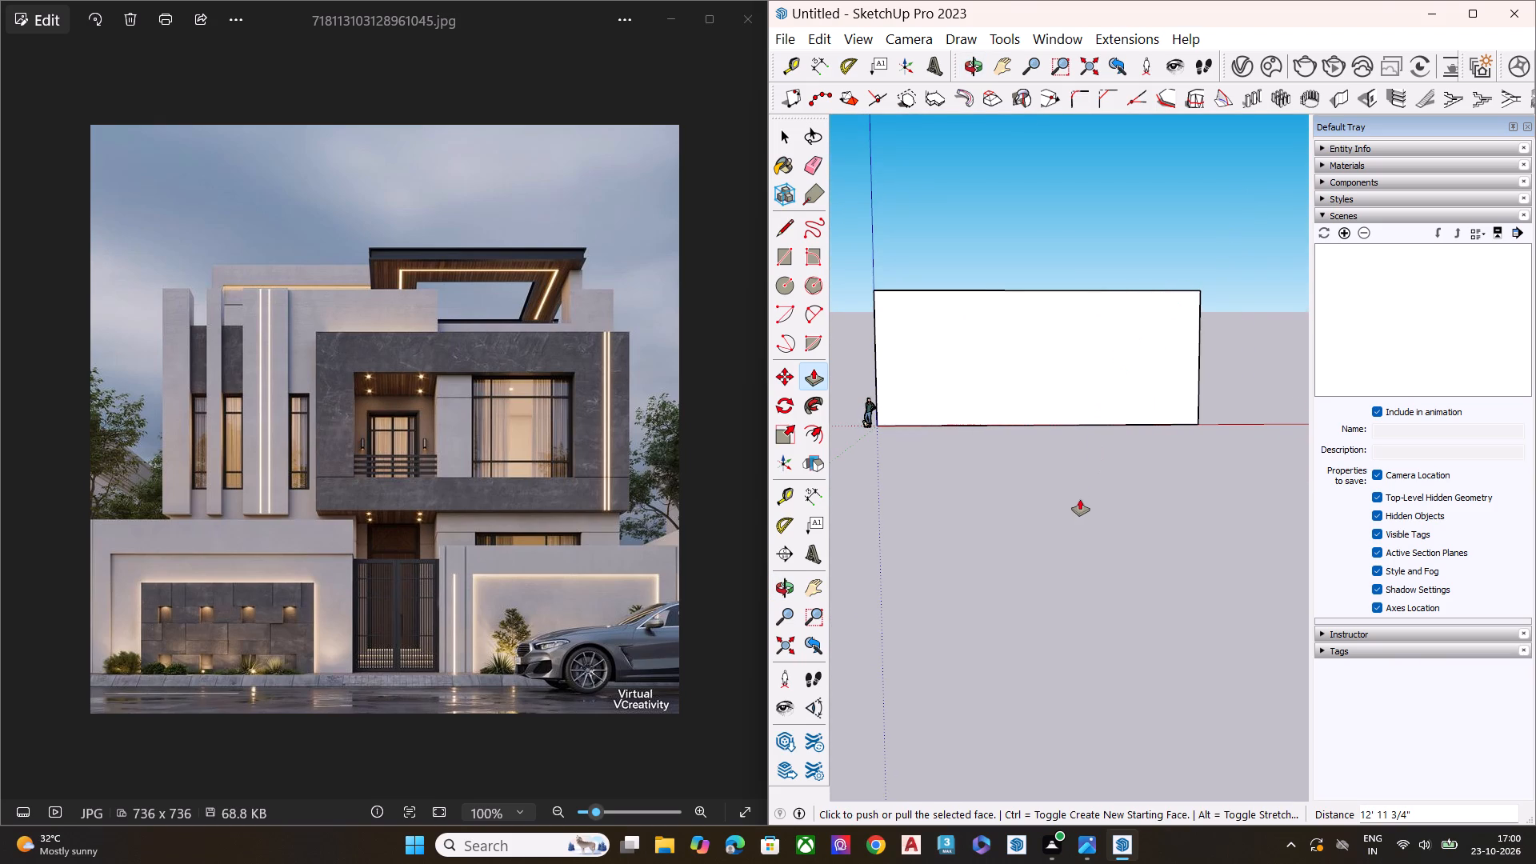
pyautogui.press('space')
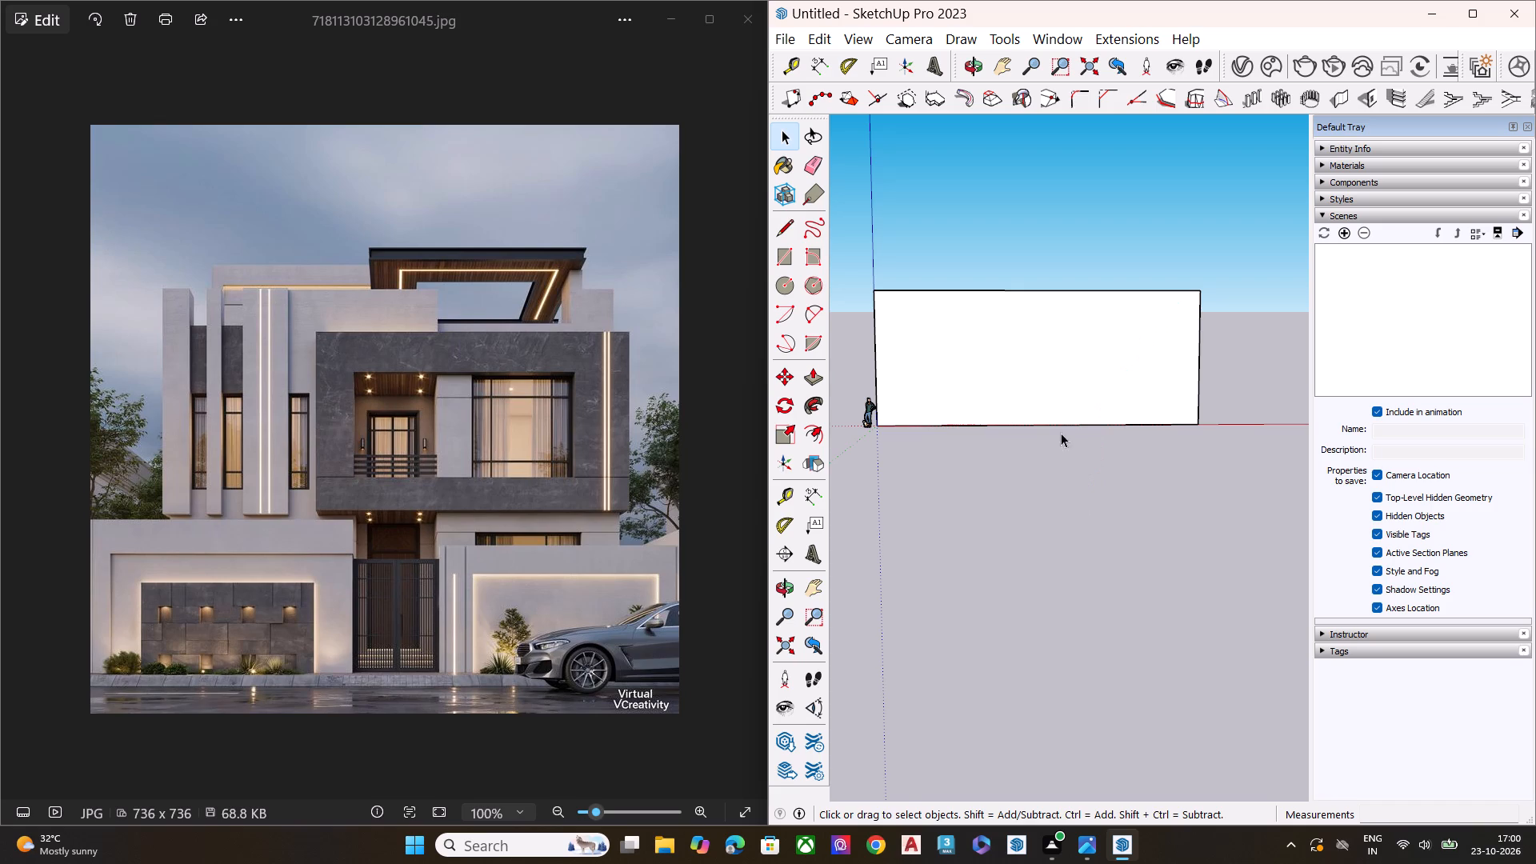
# Pull the top face of the widened block further upward to increase the building height.
pyautogui.scroll(-2, 1014, 338)
pyautogui.moveTo(1032, 338); pyautogui.dragTo(1042, 517, button='middle')
pyautogui.scroll(1, 1029, 283)
pyautogui.click(1033, 303)
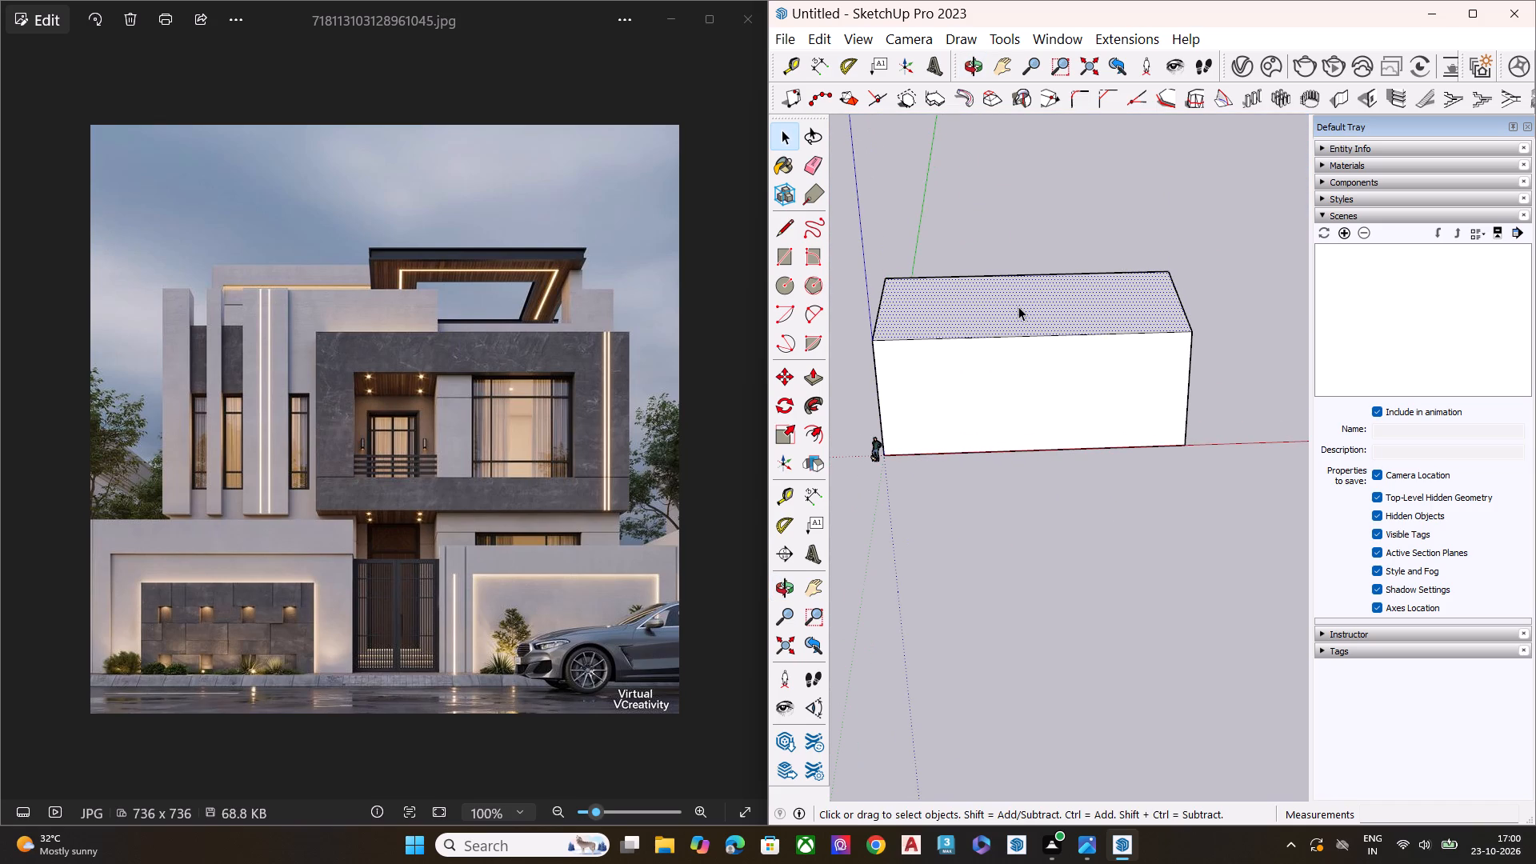
pyautogui.press('p')
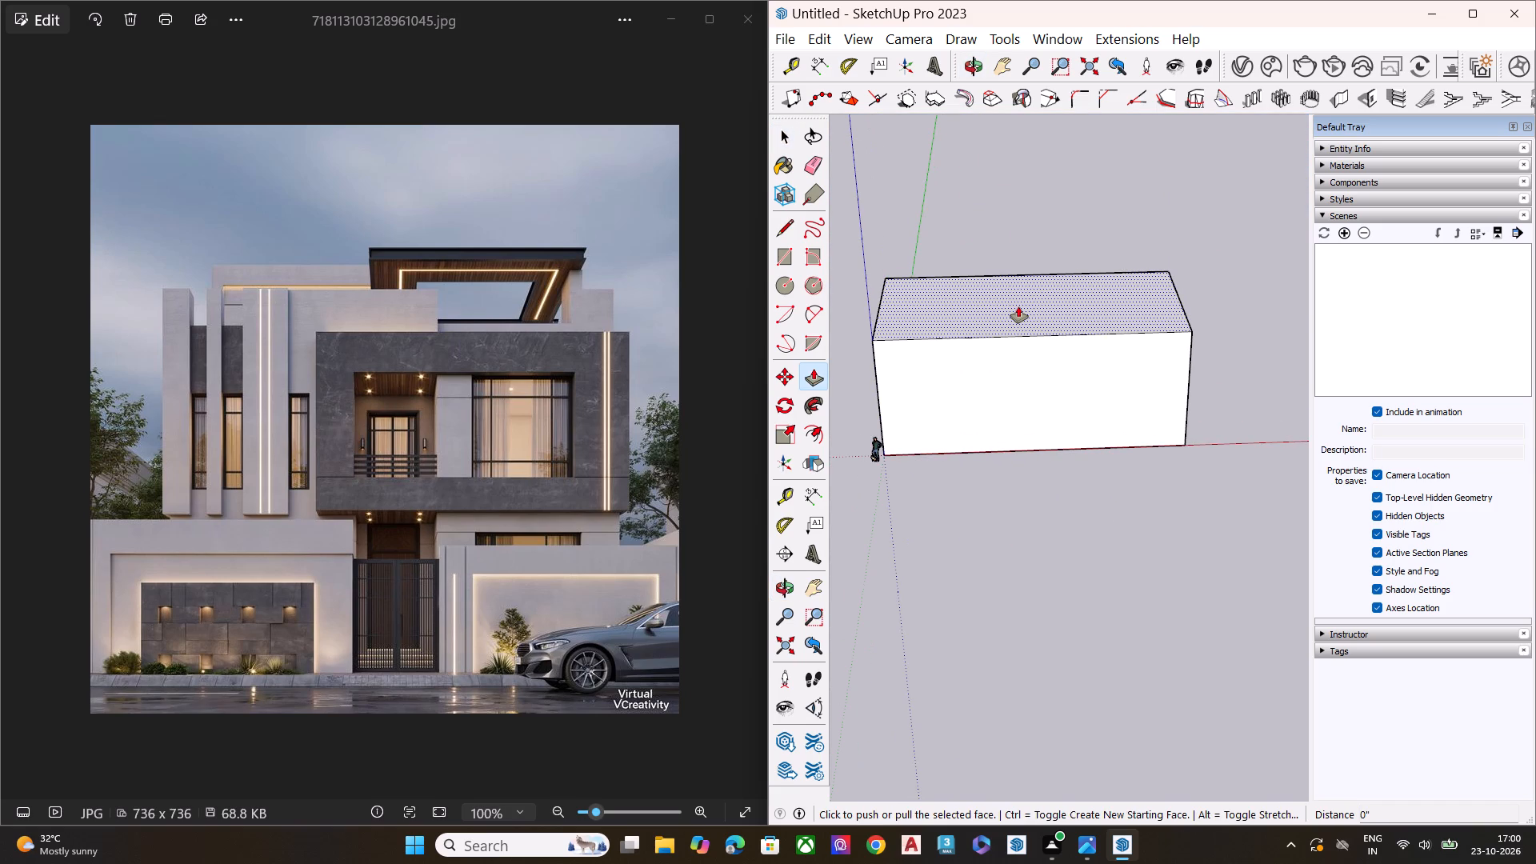
pyautogui.click(1034, 296)
pyautogui.click(1033, 268)
pyautogui.moveTo(1002, 420); pyautogui.dragTo(982, 370, button='middle')
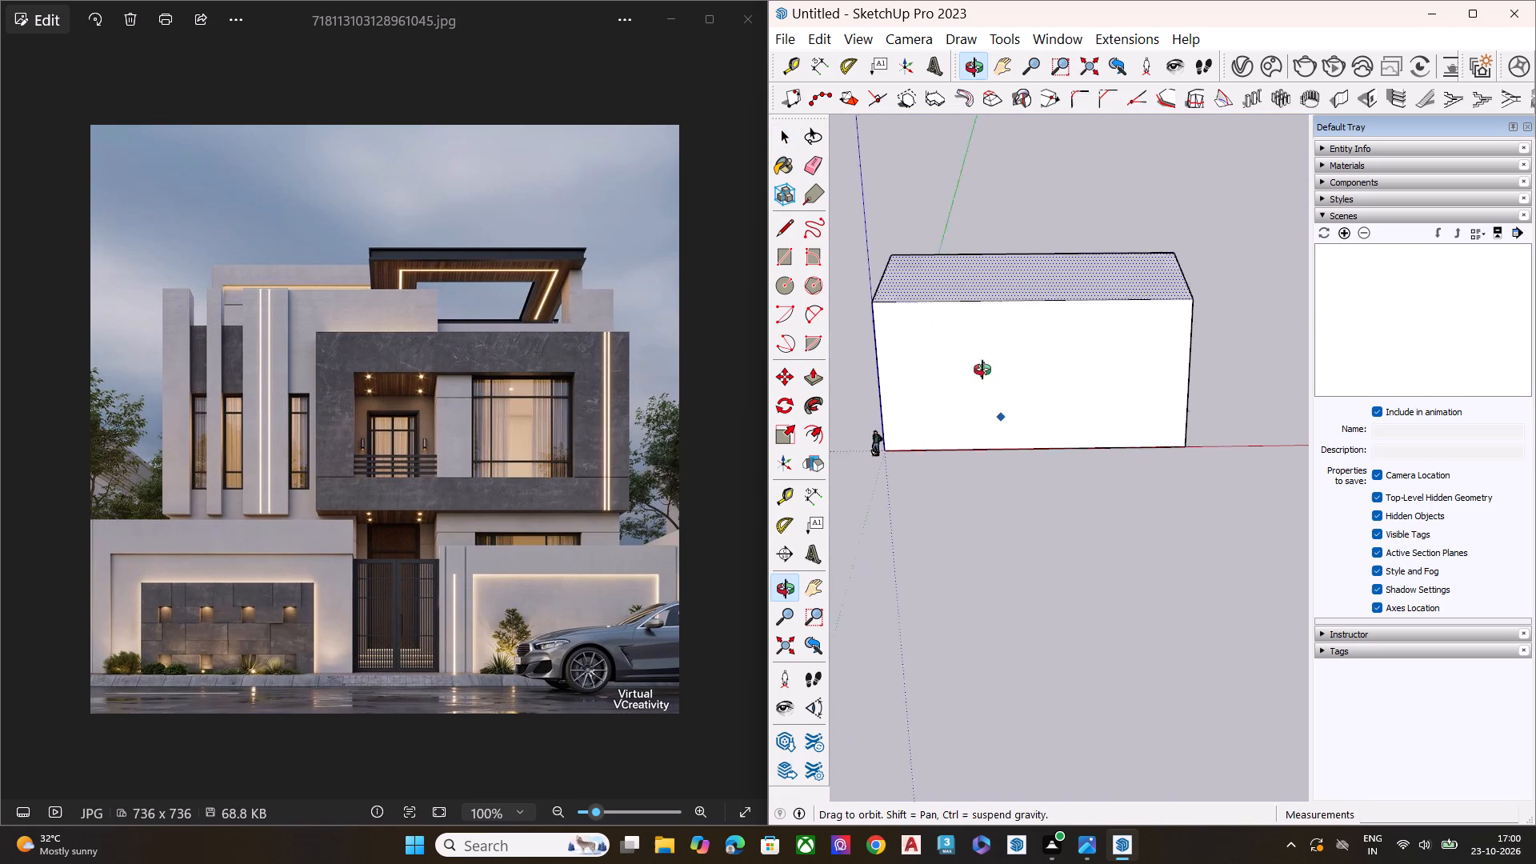
pyautogui.moveTo(982, 370); pyautogui.dragTo(981, 218, button='middle')
pyautogui.scroll(1, 998, 409)
pyautogui.scroll(-1, 998, 409)
pyautogui.scroll(1, 999, 410)
pyautogui.press('space')
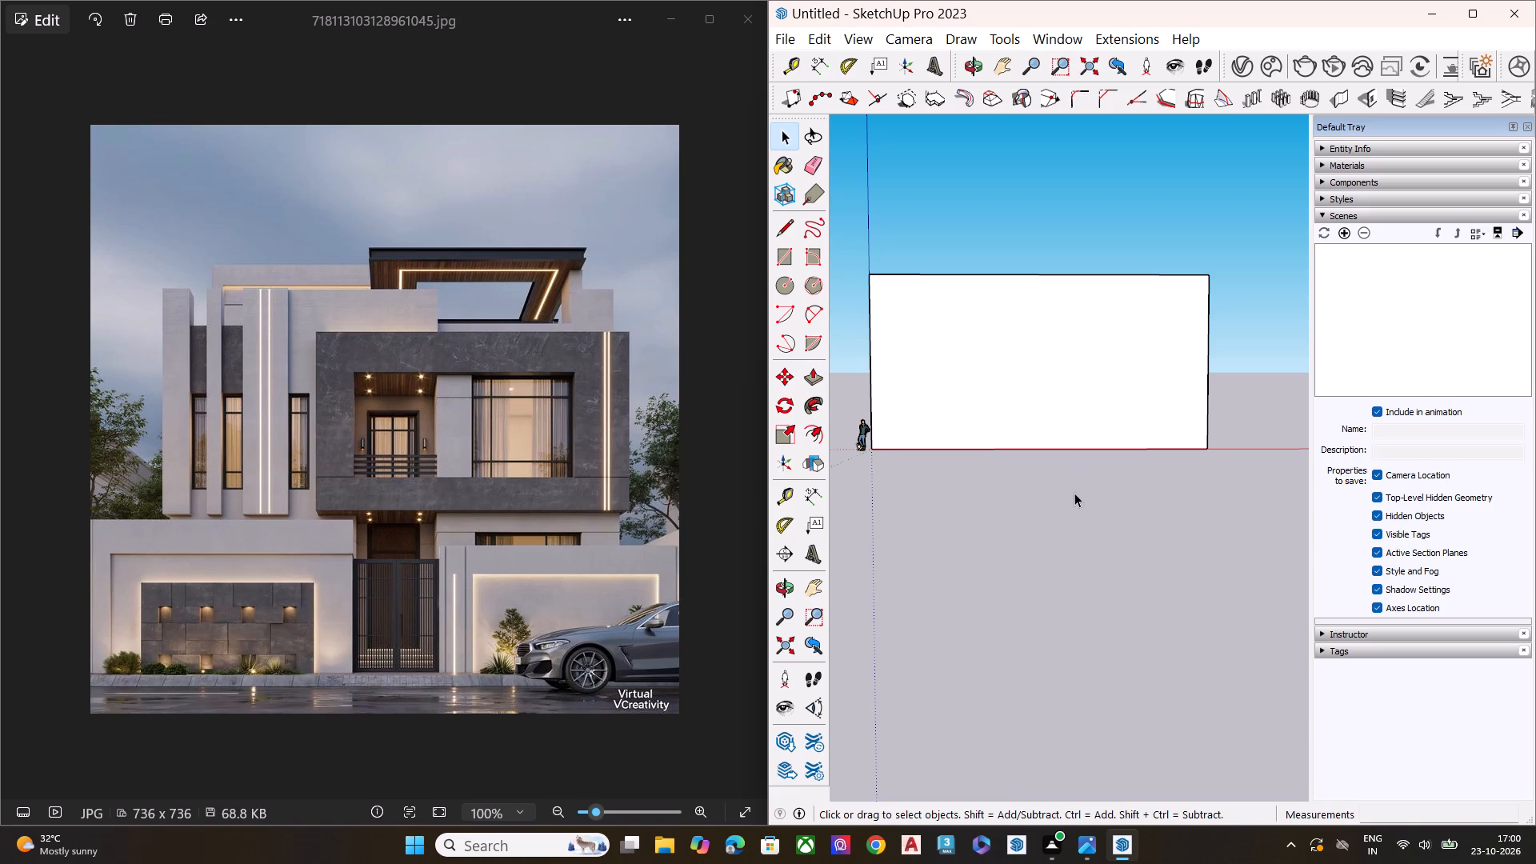
# Copy the front face's bottom edge straight up about 17' 3" to divide the facade into two storeys.
pyautogui.scroll(1, 888, 433)
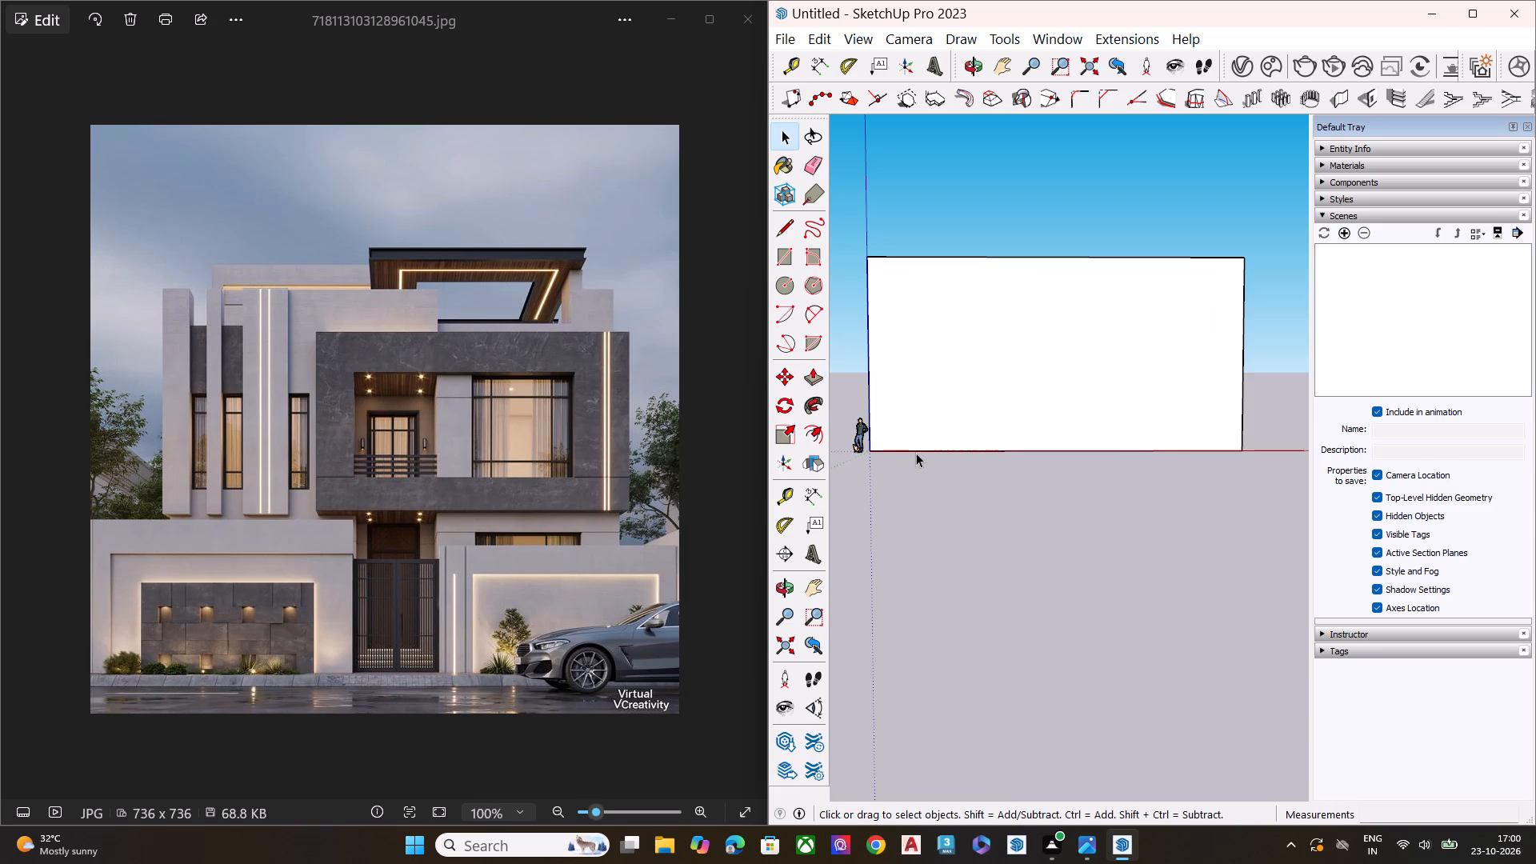
pyautogui.click(916, 453)
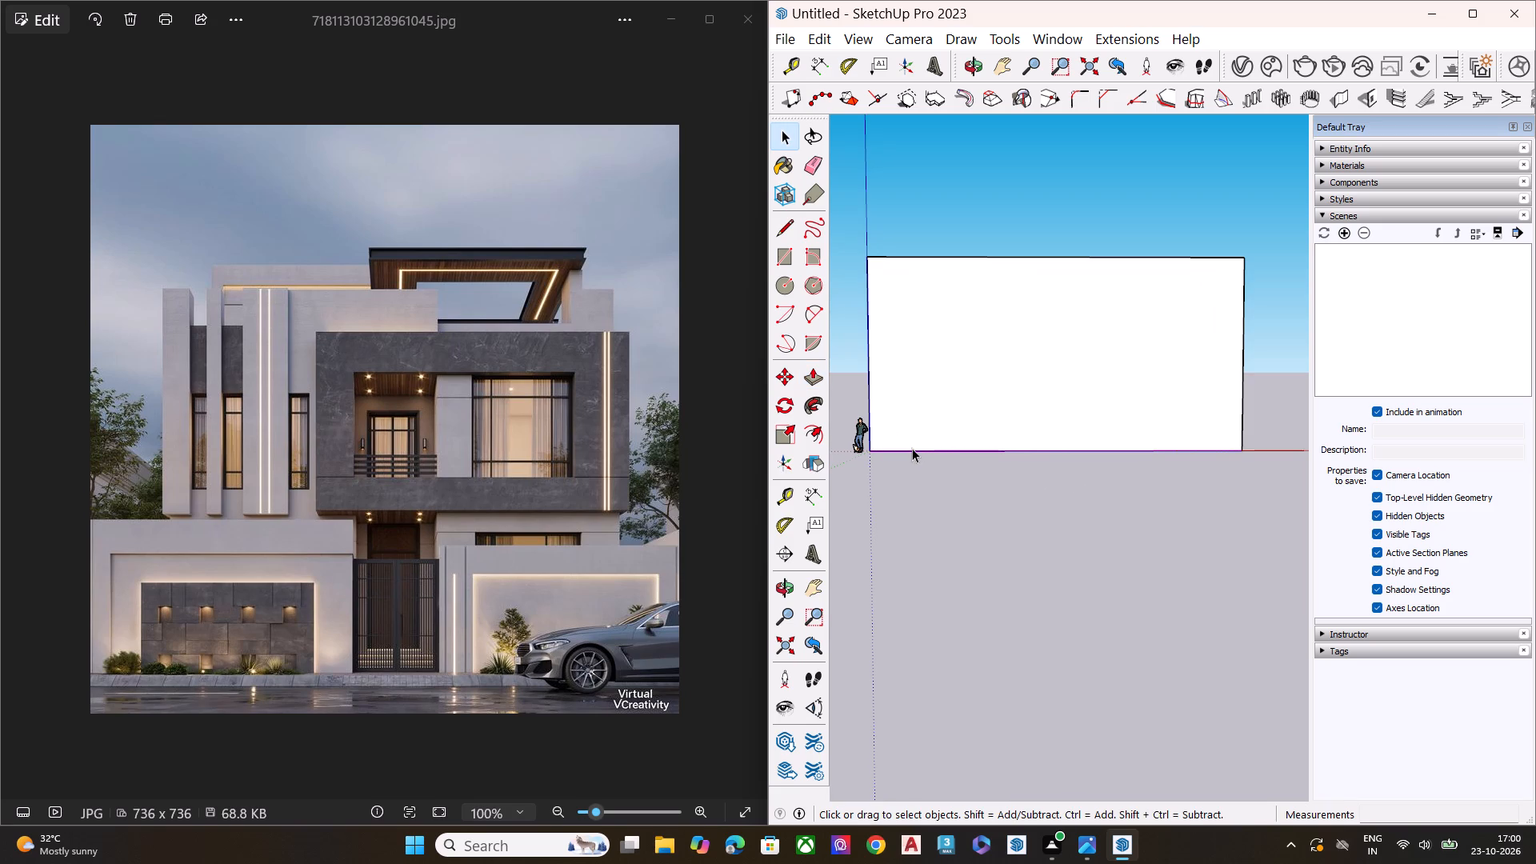
pyautogui.press('m')
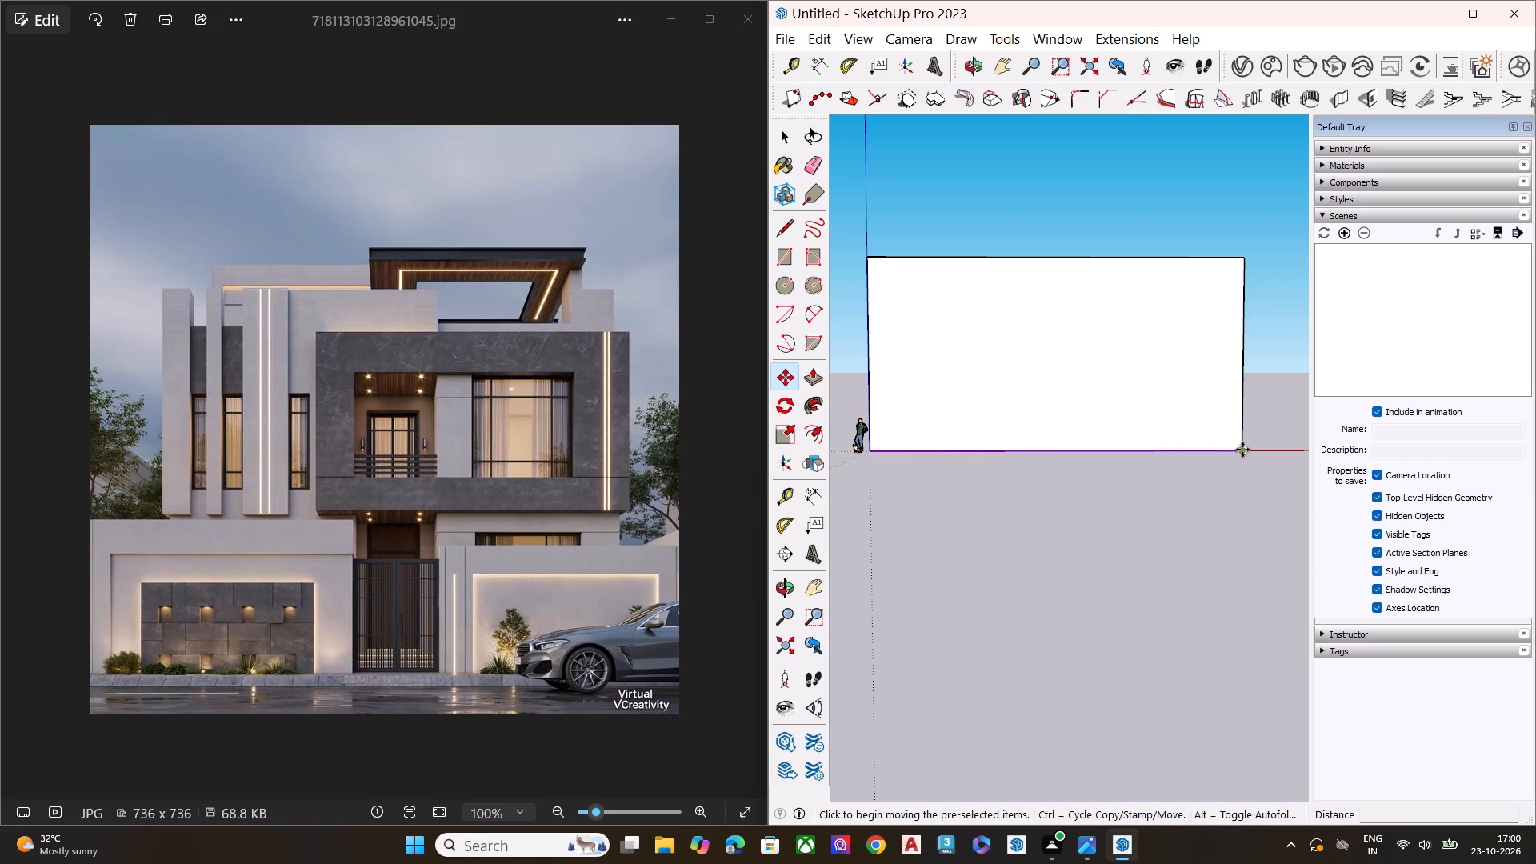
pyautogui.click(1242, 450)
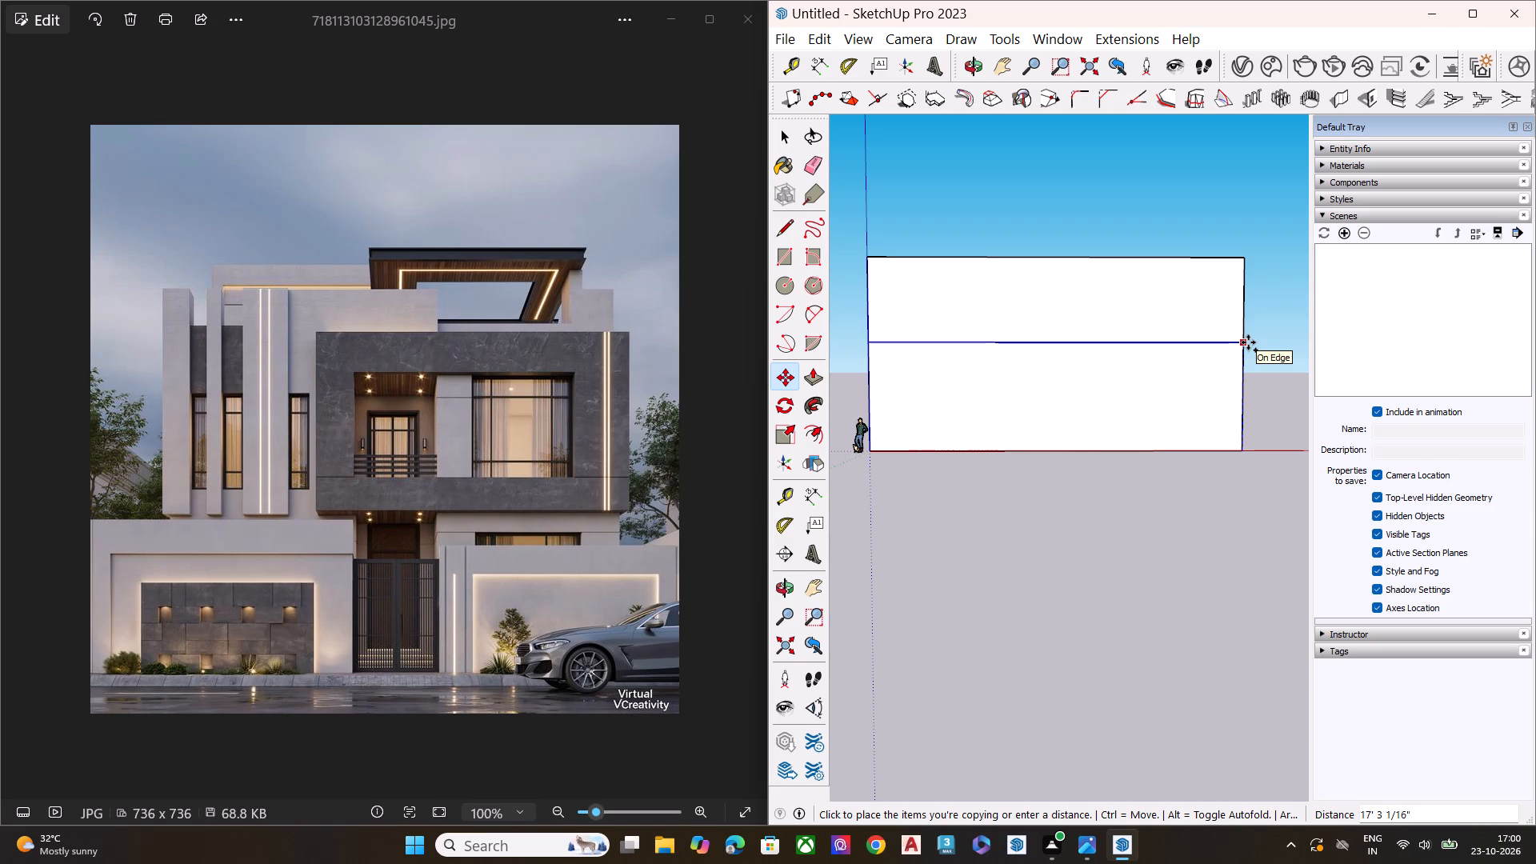
pyautogui.click(1248, 342)
pyautogui.moveTo(1134, 403); pyautogui.dragTo(1354, 556, button='middle')
pyautogui.scroll(1, 1354, 555)
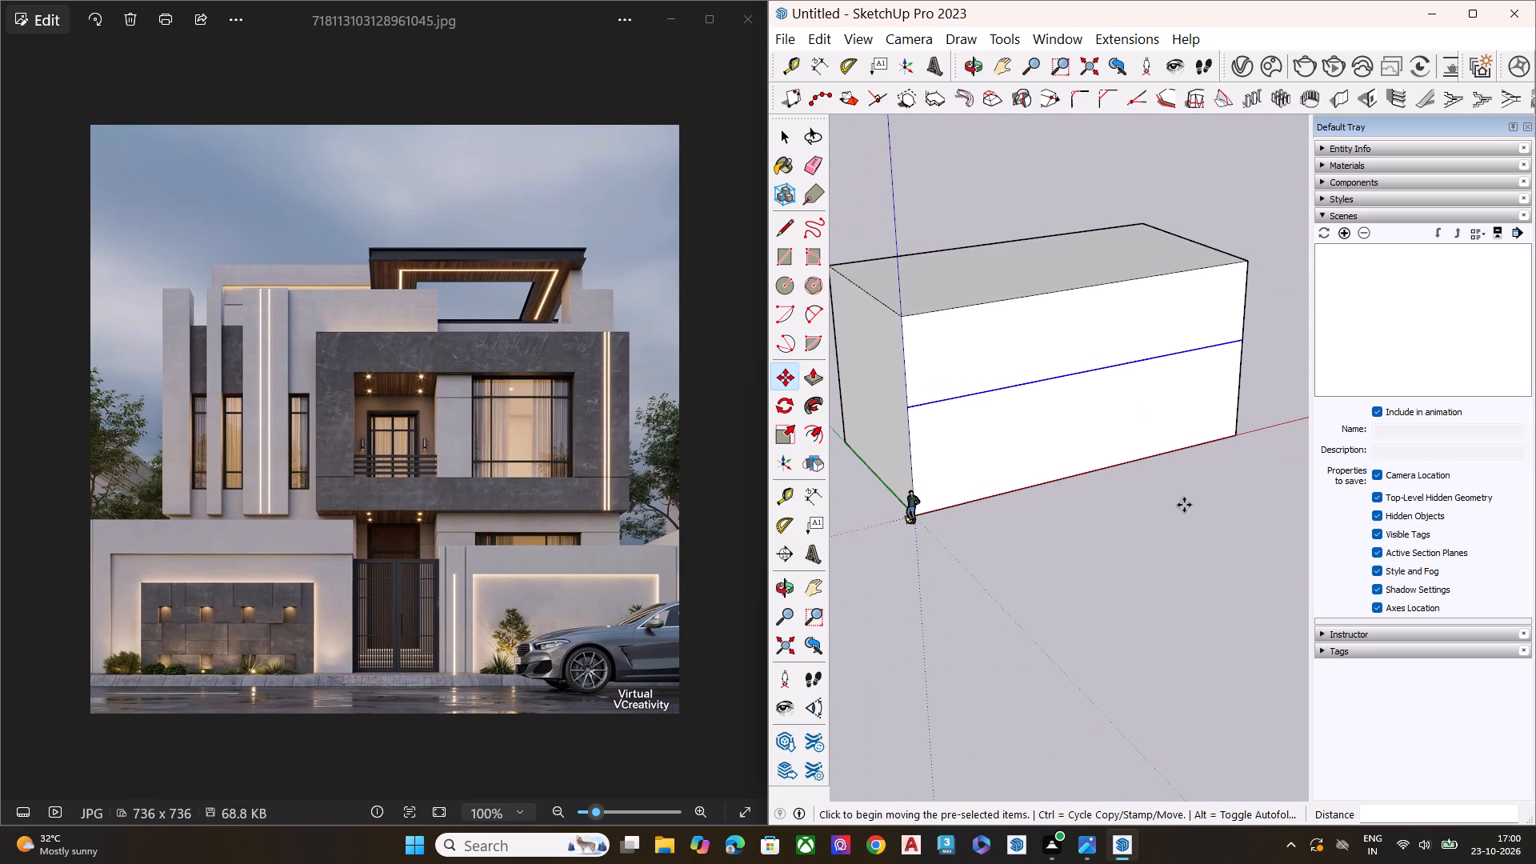
pyautogui.press('space')
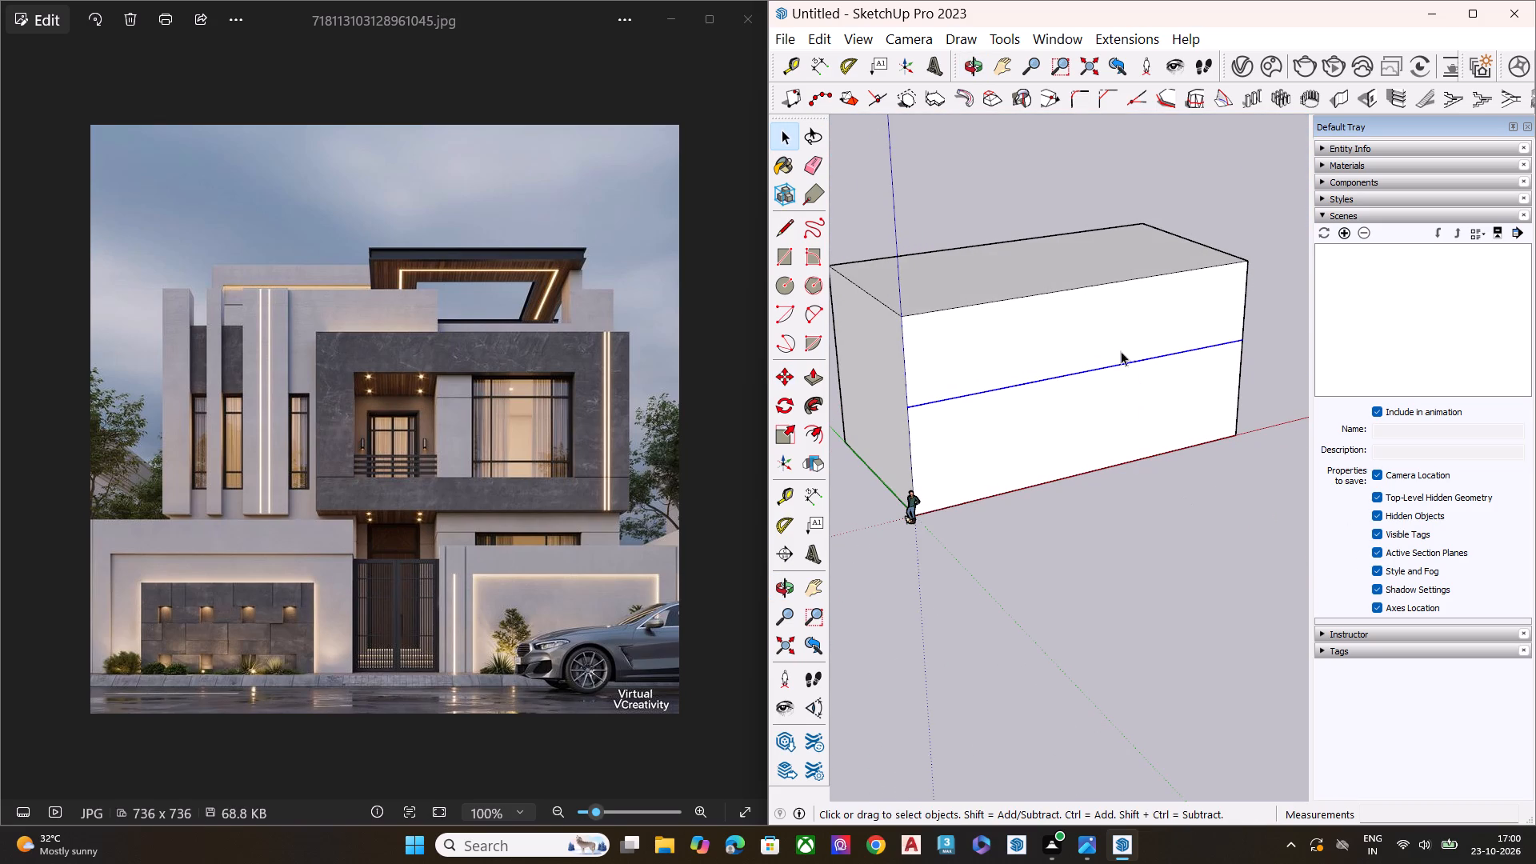
# Push the upper front face back about 3' 2" to set the upper storey behind the lower one.
pyautogui.scroll(1, 1058, 320)
pyautogui.click(1058, 320)
pyautogui.moveTo(1058, 327); pyautogui.dragTo(1159, 424, button='middle')
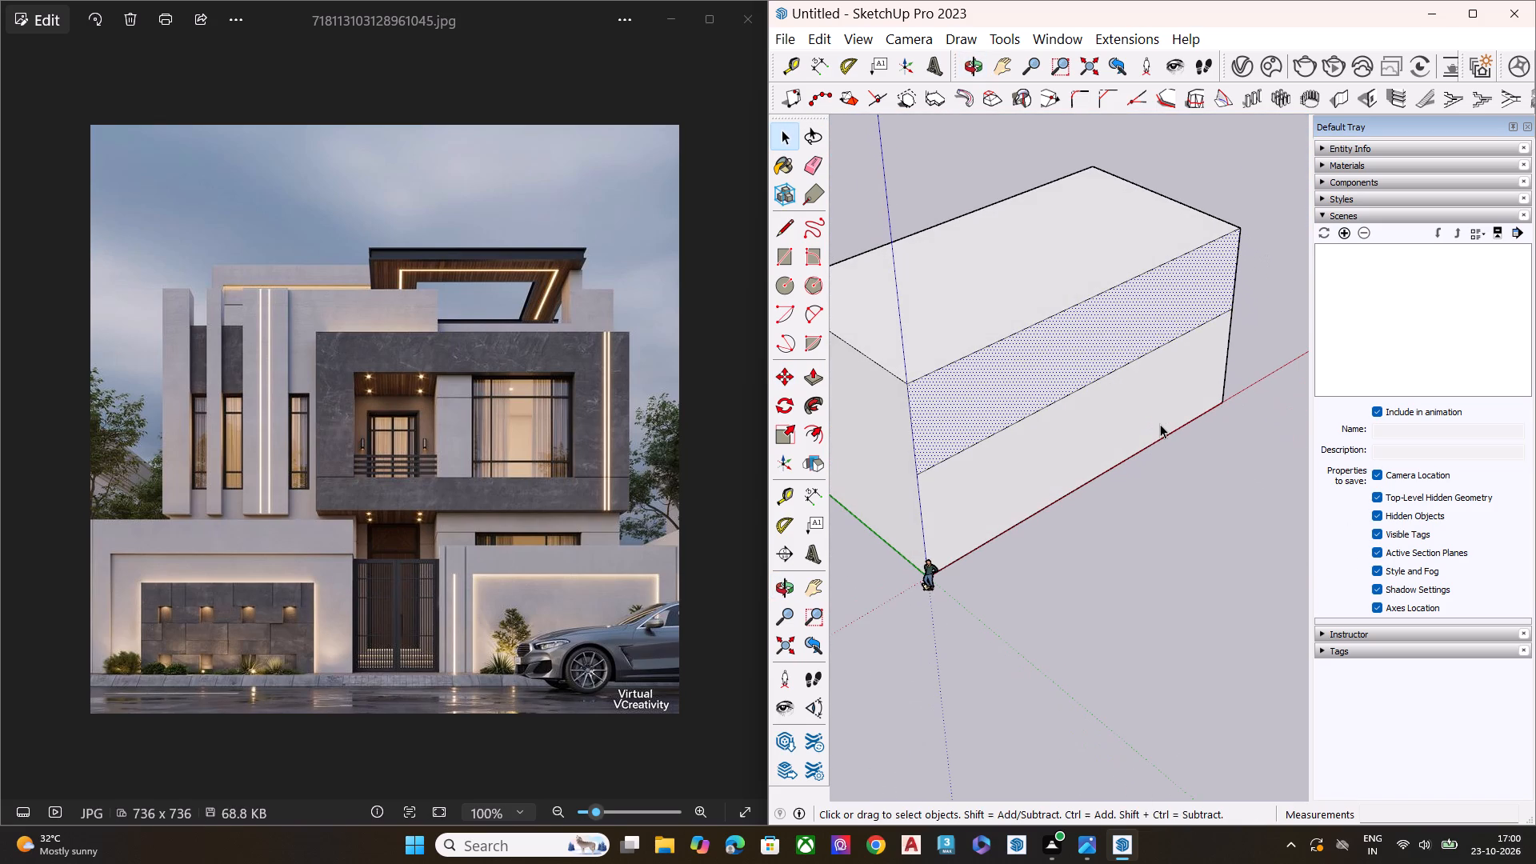
pyautogui.press('p')
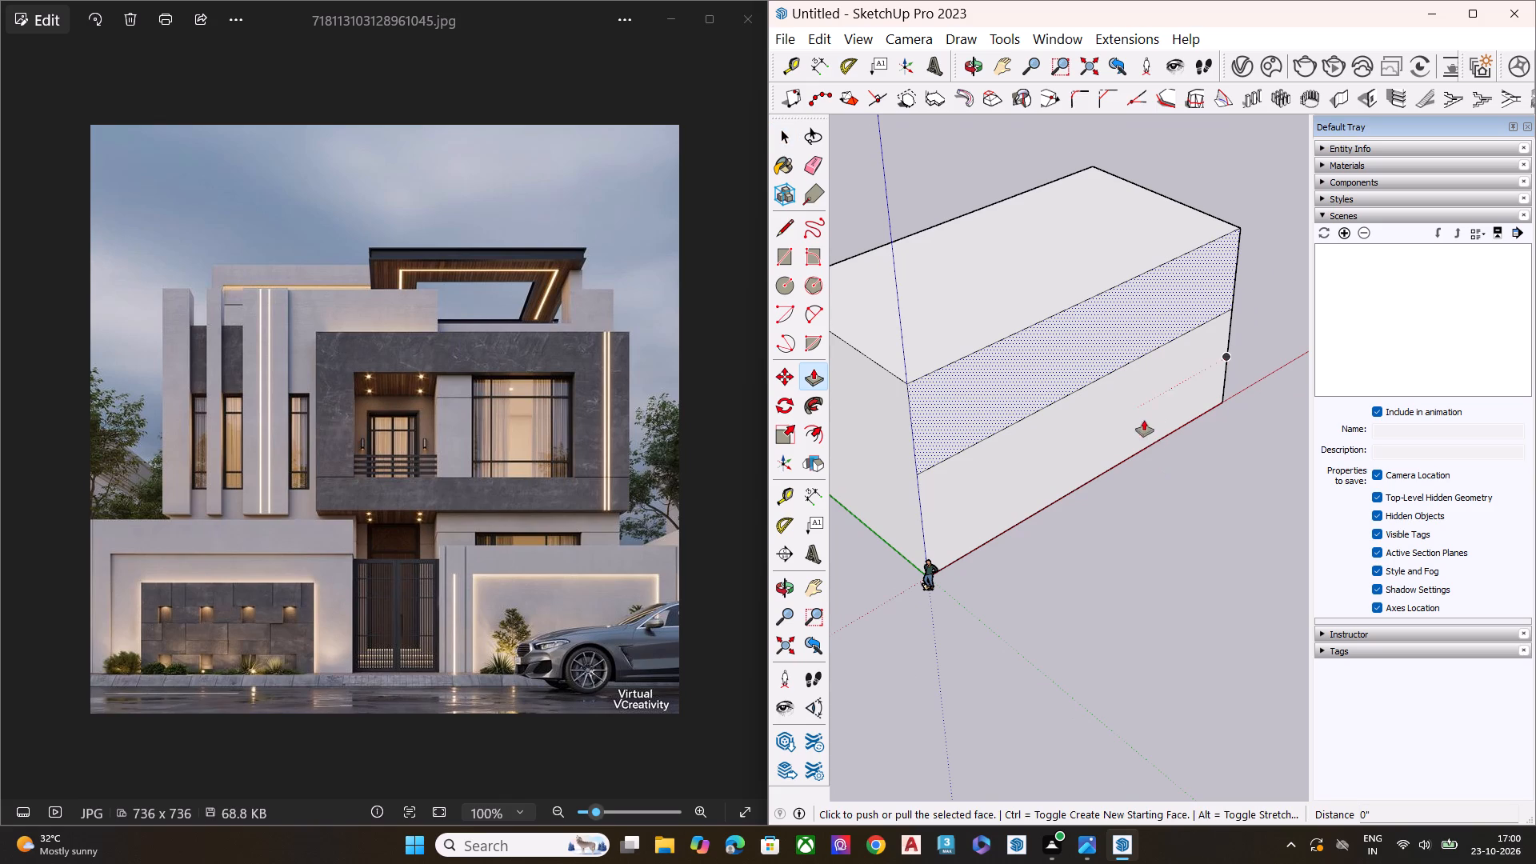
pyautogui.click(1108, 358)
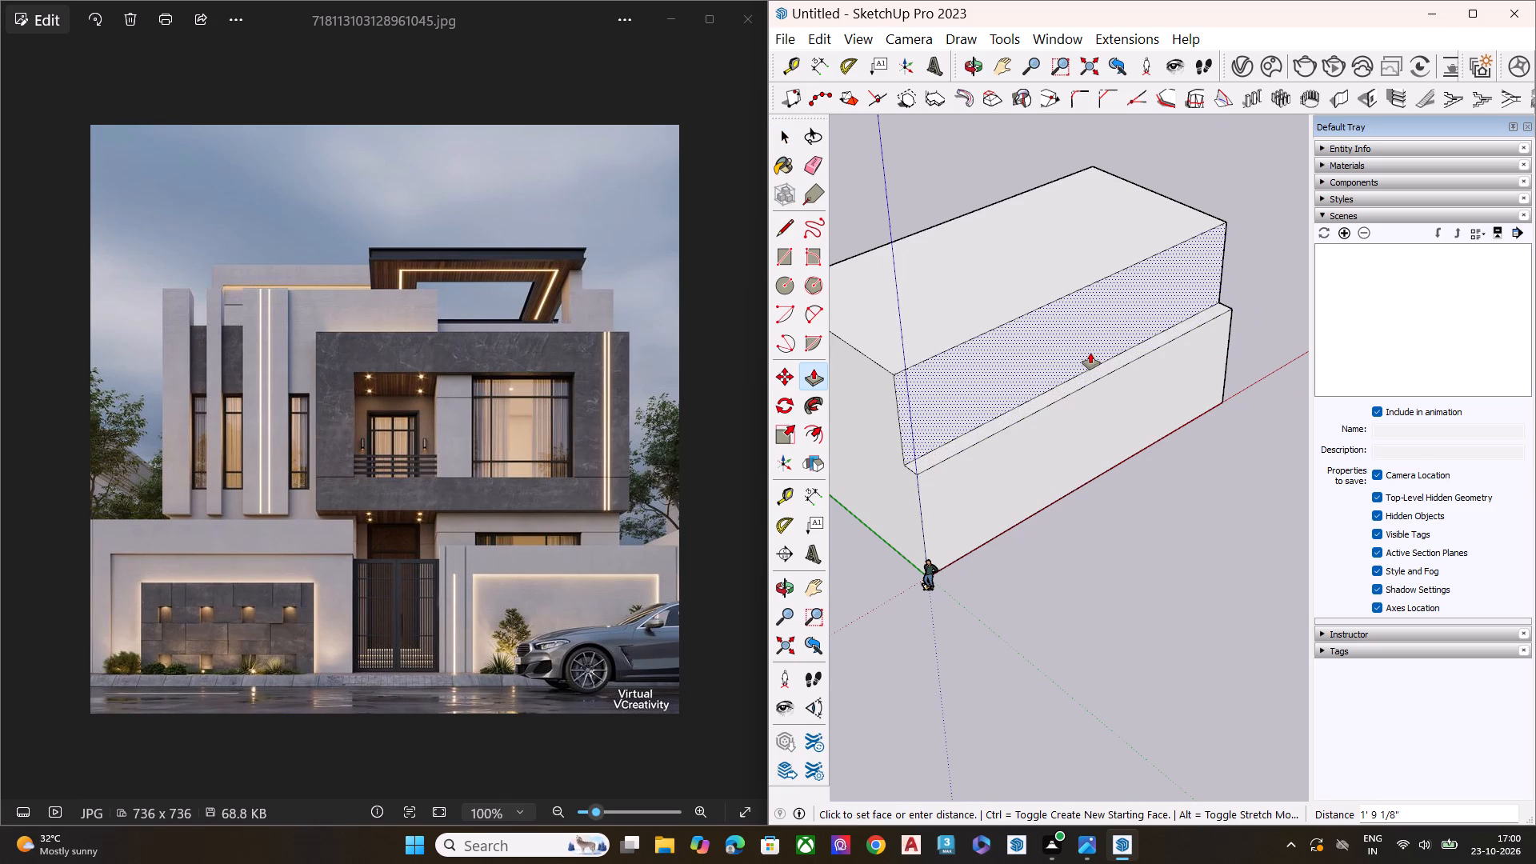
pyautogui.click(1089, 354)
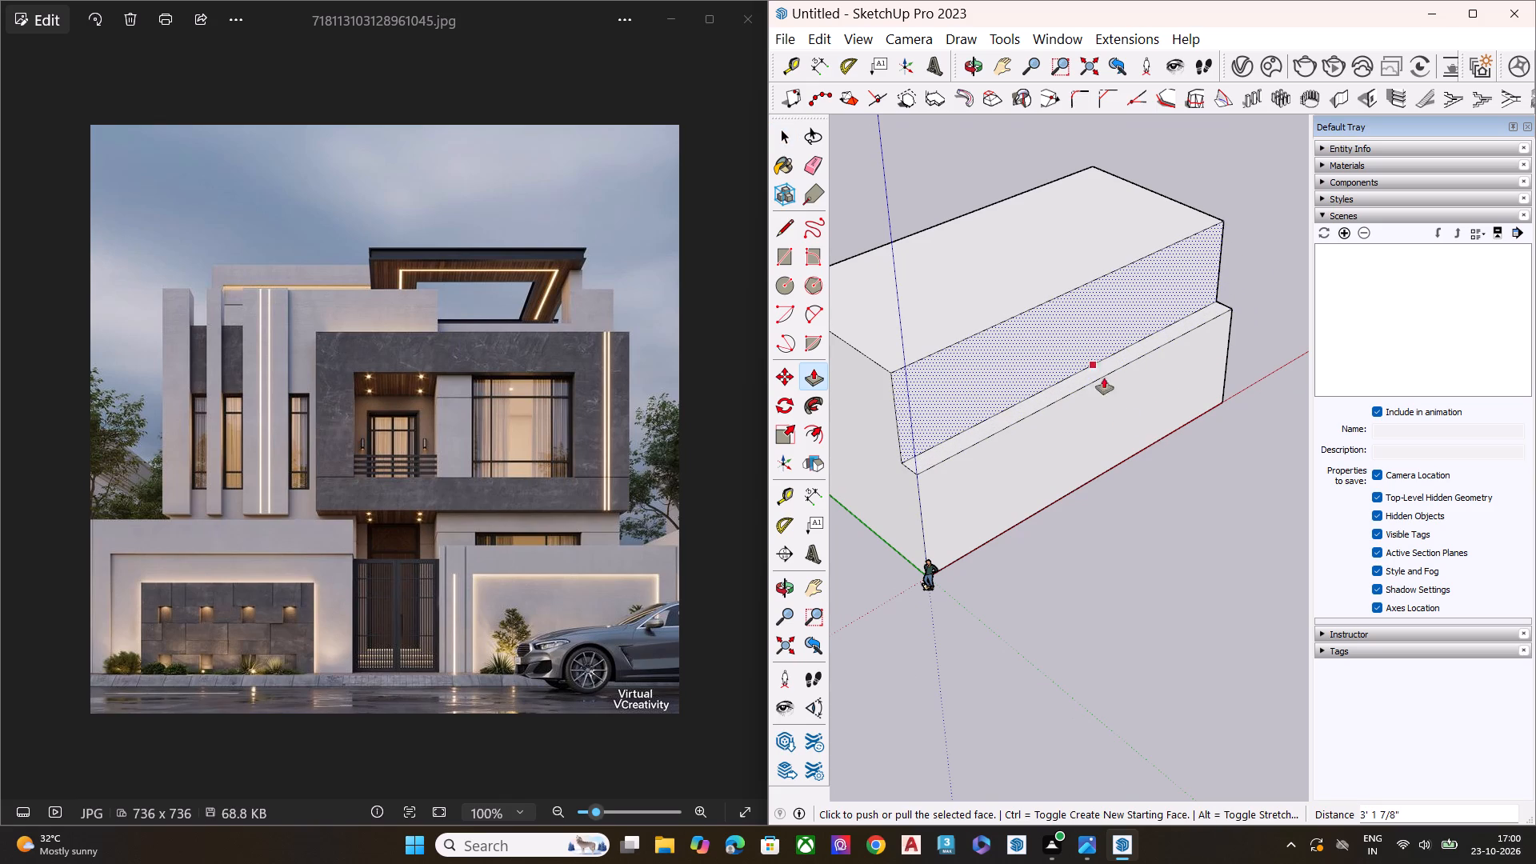
# Draw a vertical line about 17' 3" long on the block's side face, from the setback's inner corner down to the bottom edge.
pyautogui.press('space')
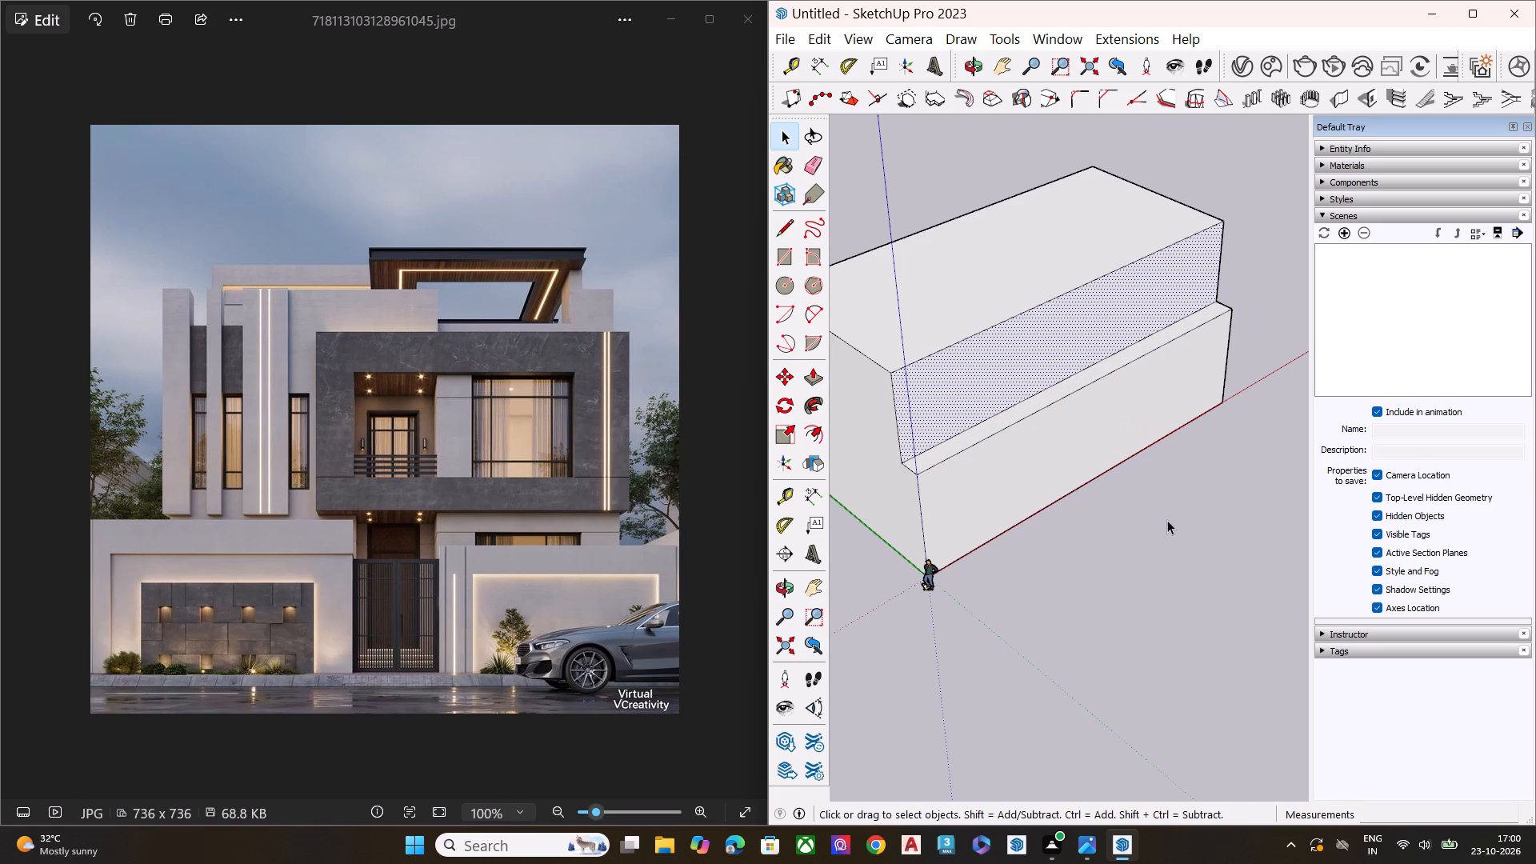
pyautogui.moveTo(1064, 410); pyautogui.dragTo(1033, 333, button='middle')
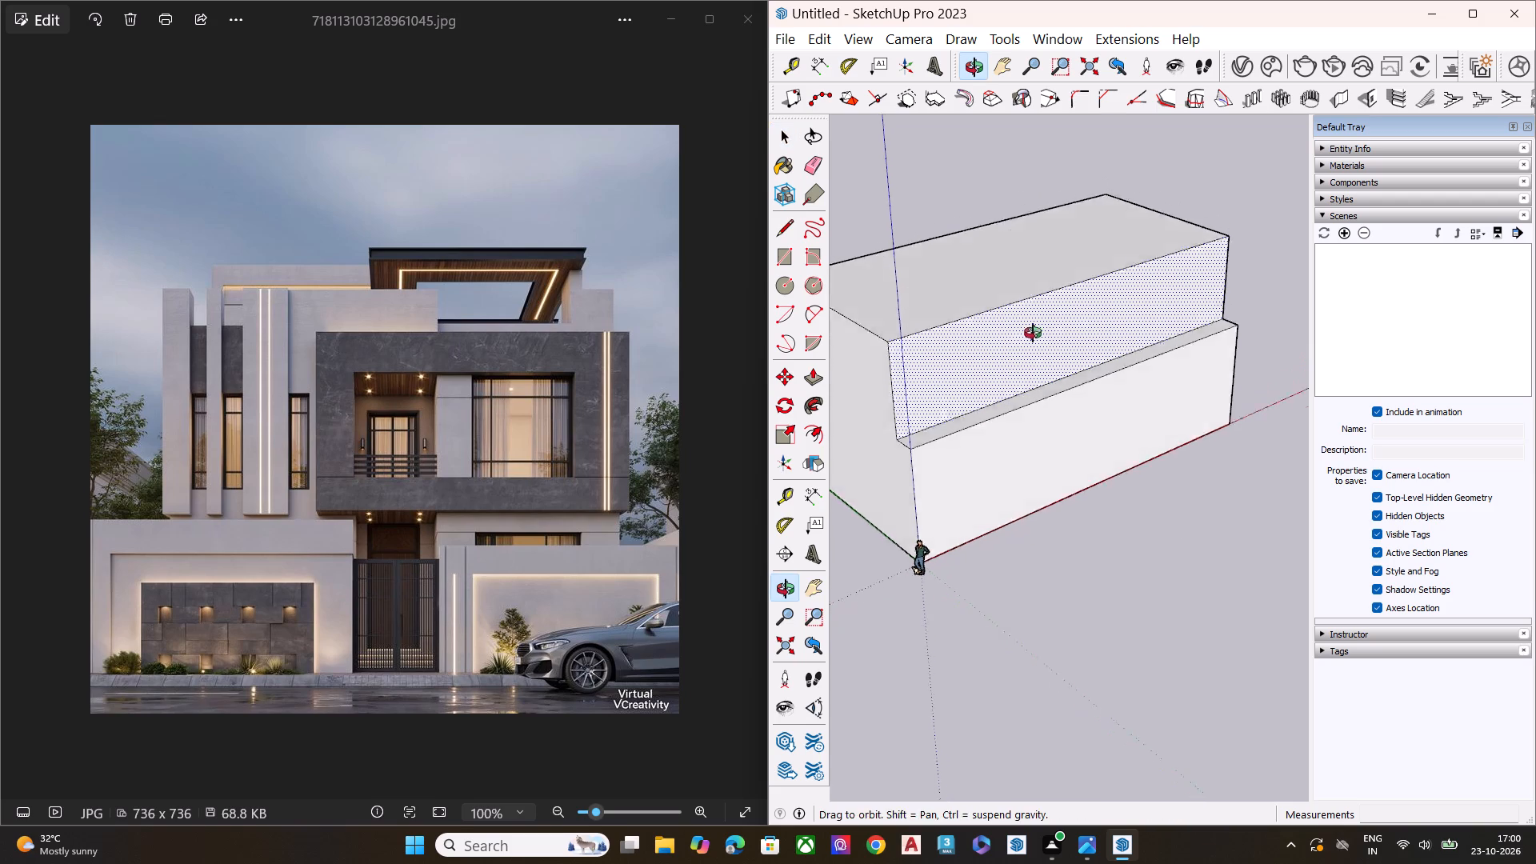
pyautogui.moveTo(1033, 333); pyautogui.dragTo(1030, 283, button='middle')
pyautogui.moveTo(1095, 398); pyautogui.dragTo(1003, 365, button='middle')
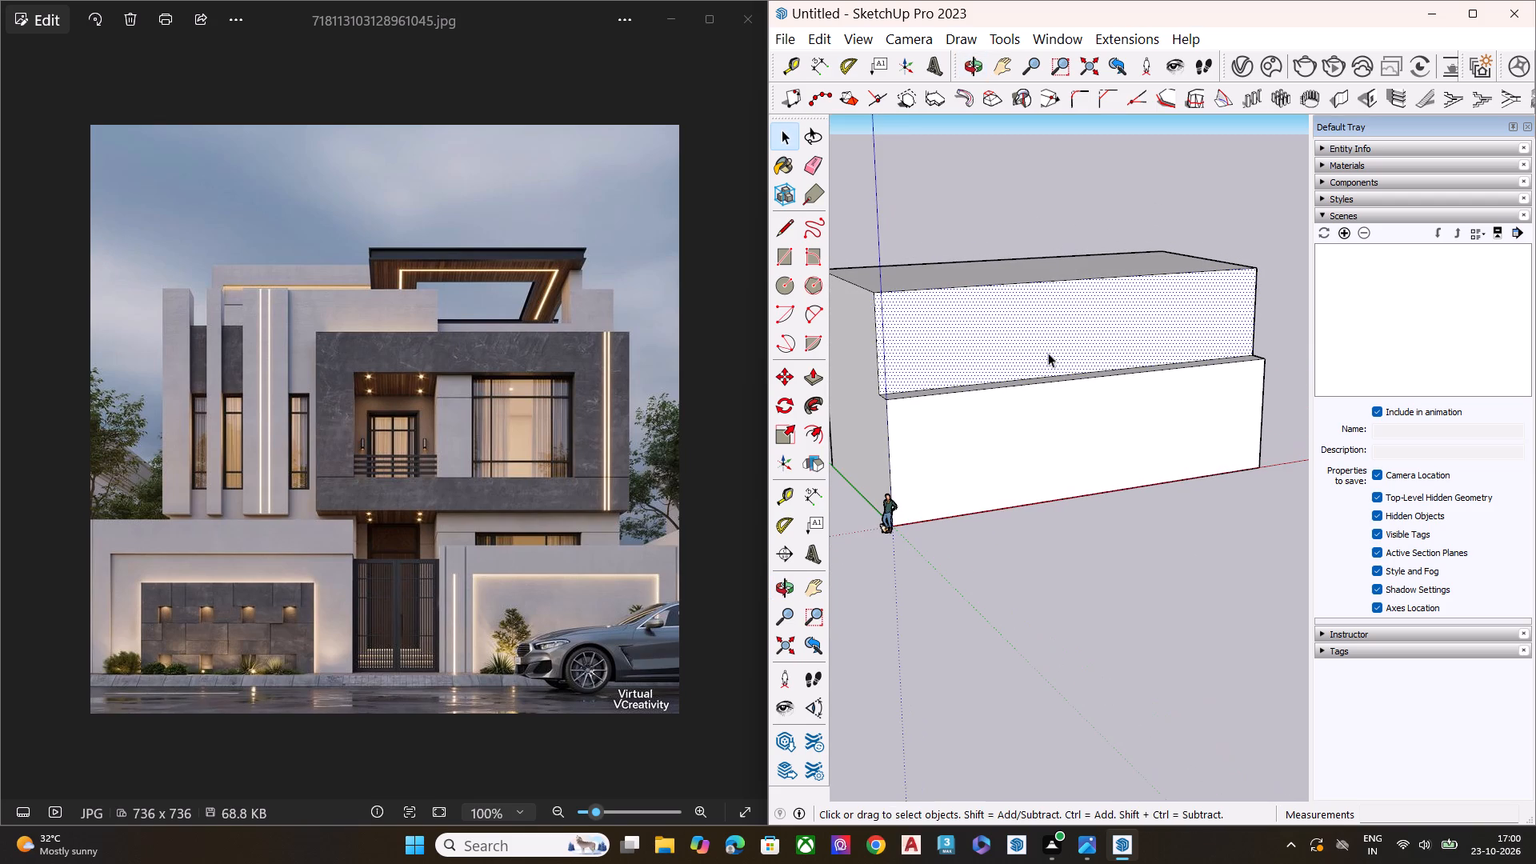
pyautogui.moveTo(1138, 431); pyautogui.dragTo(912, 406, button='middle')
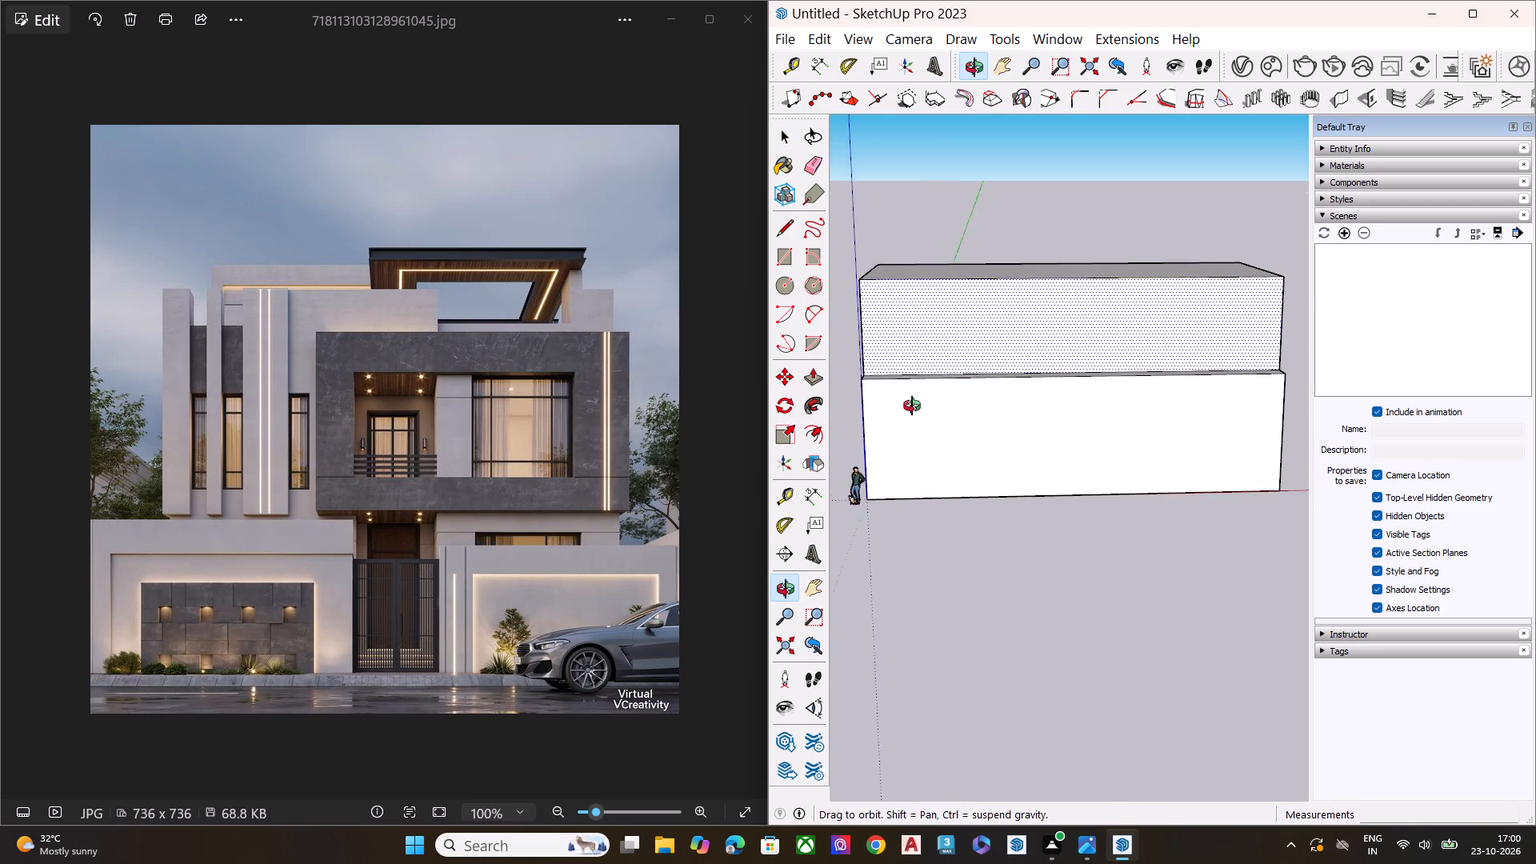
pyautogui.moveTo(912, 406); pyautogui.dragTo(909, 404, button='middle')
pyautogui.moveTo(909, 404); pyautogui.dragTo(1122, 364, button='middle')
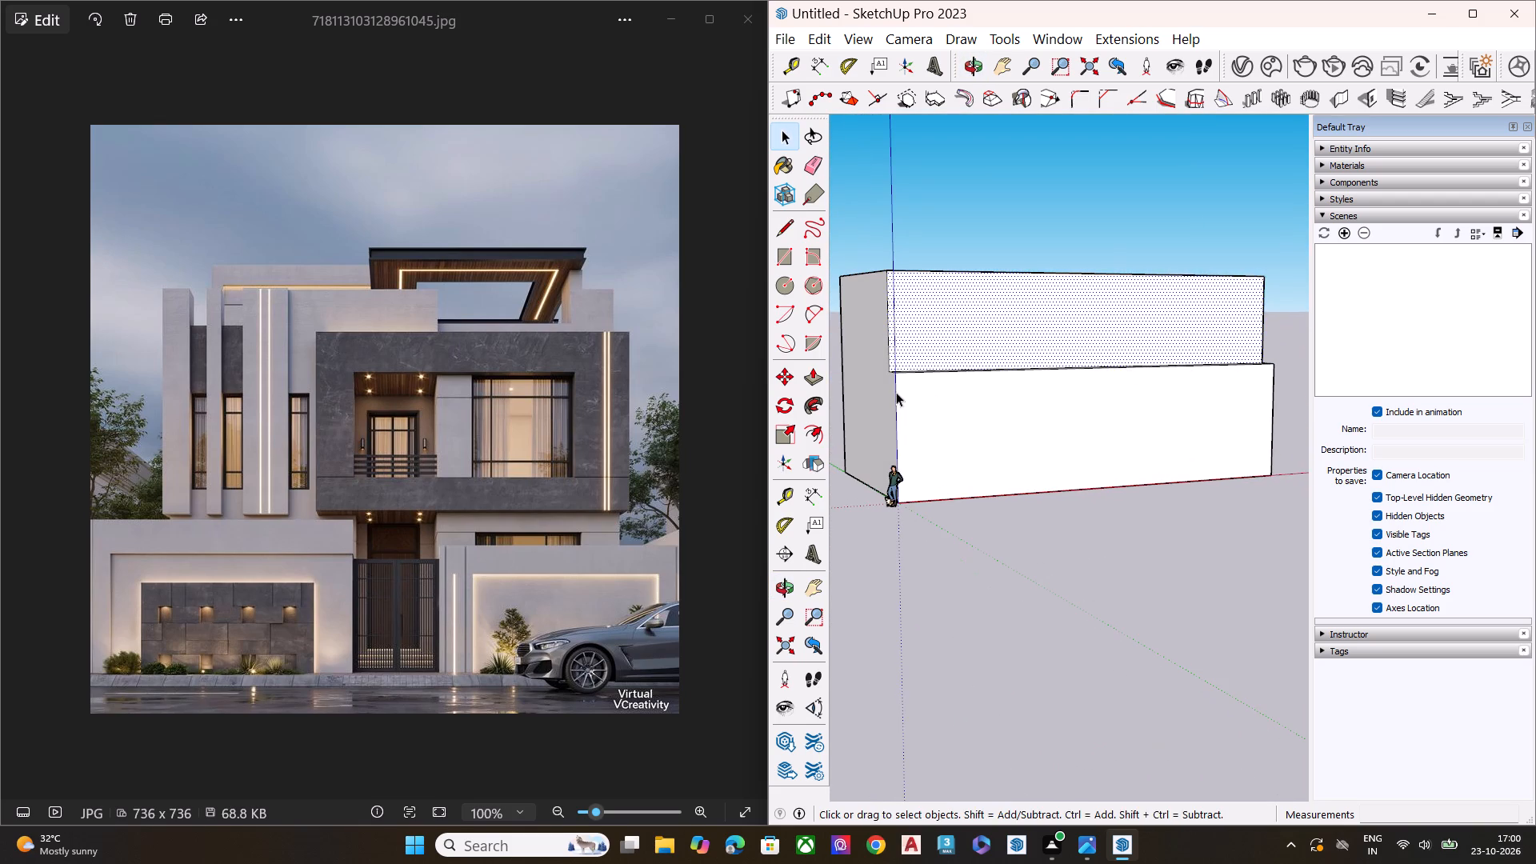
pyautogui.moveTo(899, 396); pyautogui.dragTo(1176, 448, button='middle')
pyautogui.moveTo(942, 484); pyautogui.dragTo(1088, 441, button='middle')
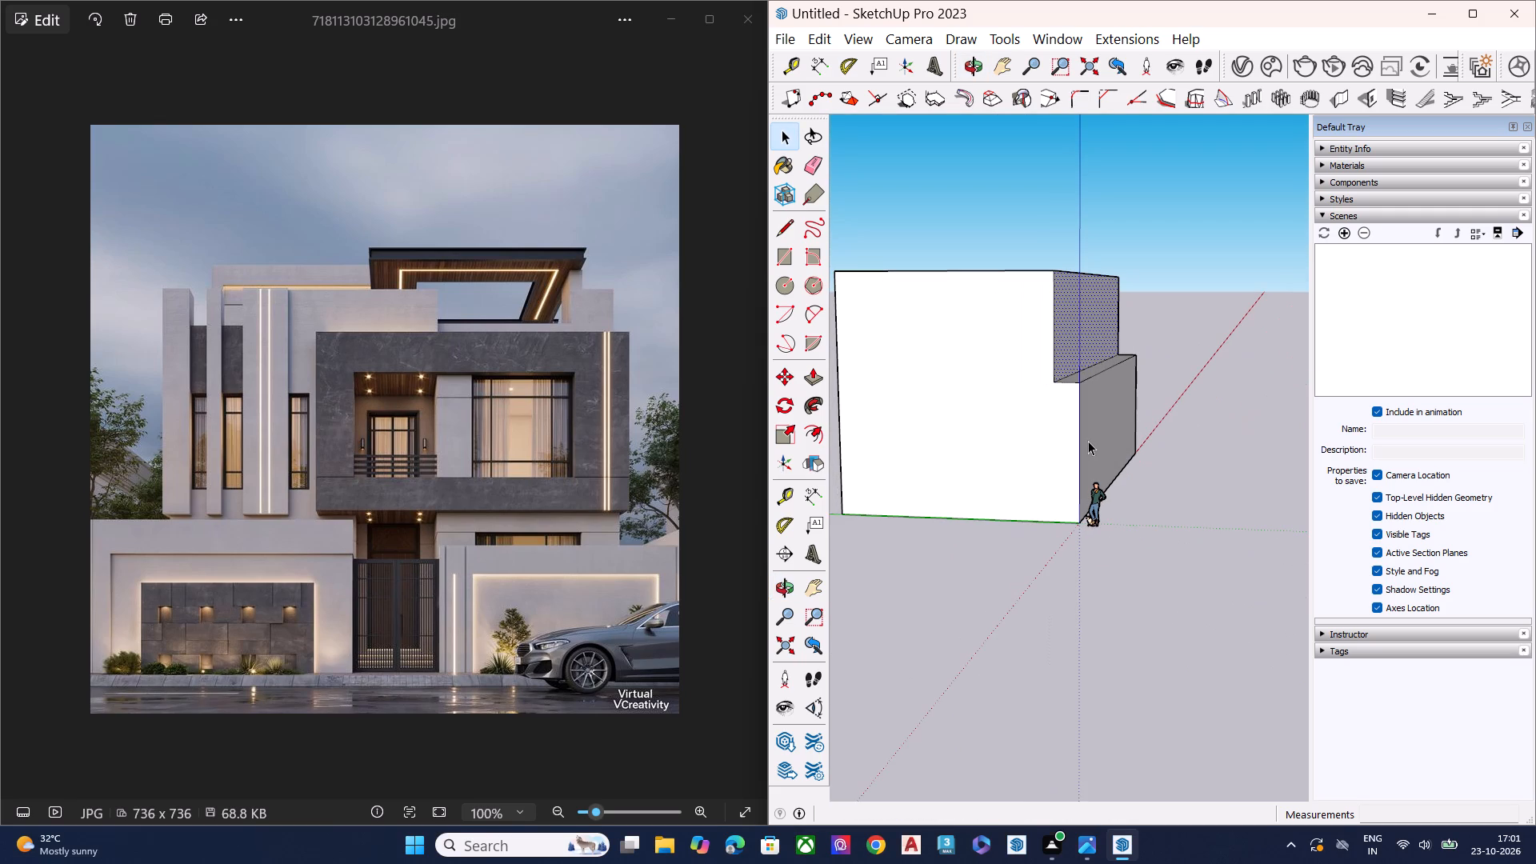
pyautogui.press('l')
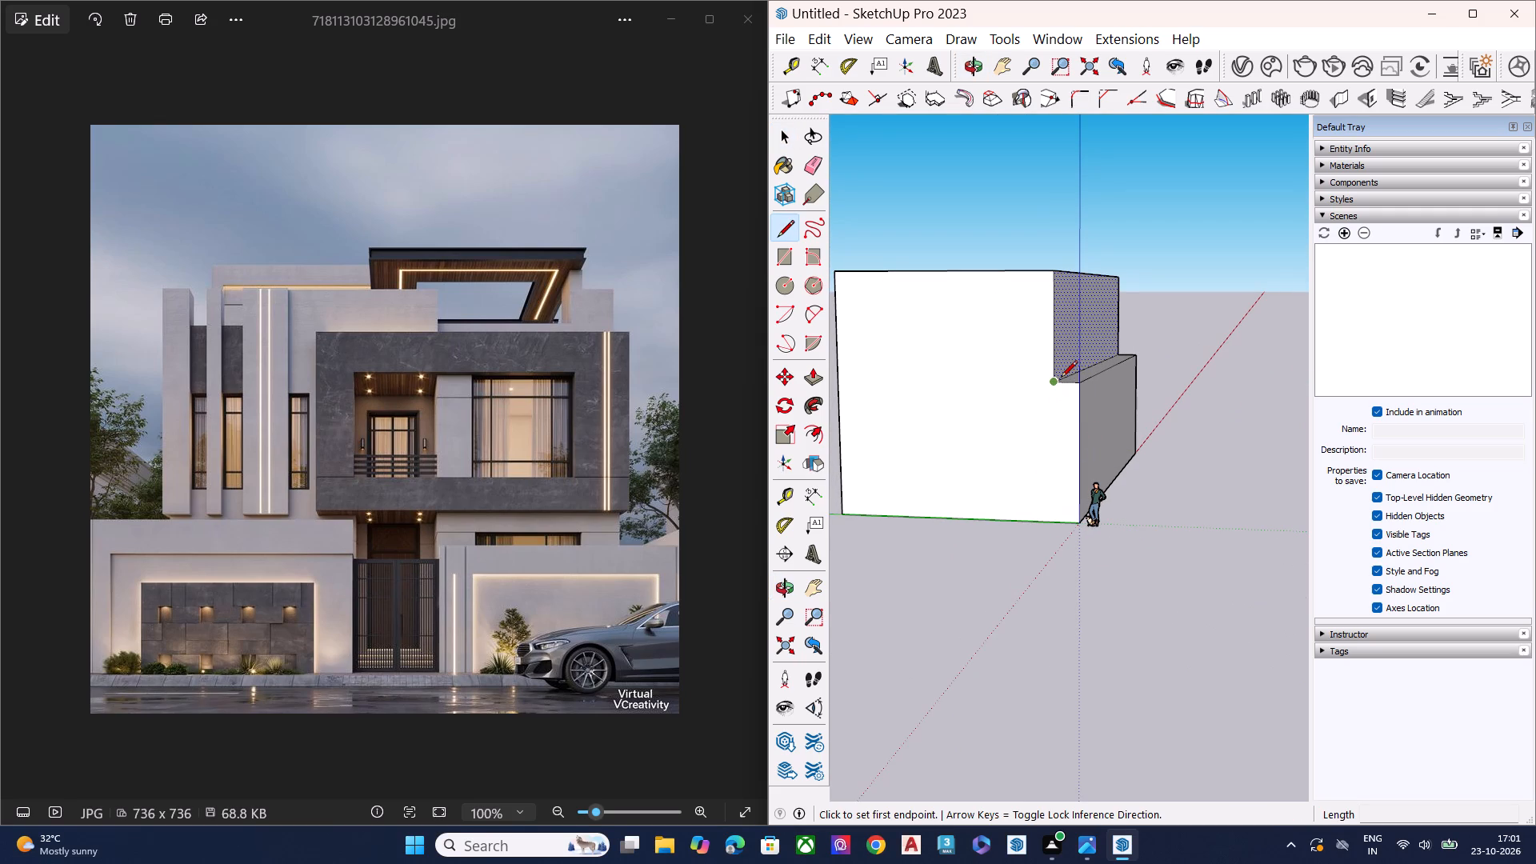
pyautogui.click(1059, 378)
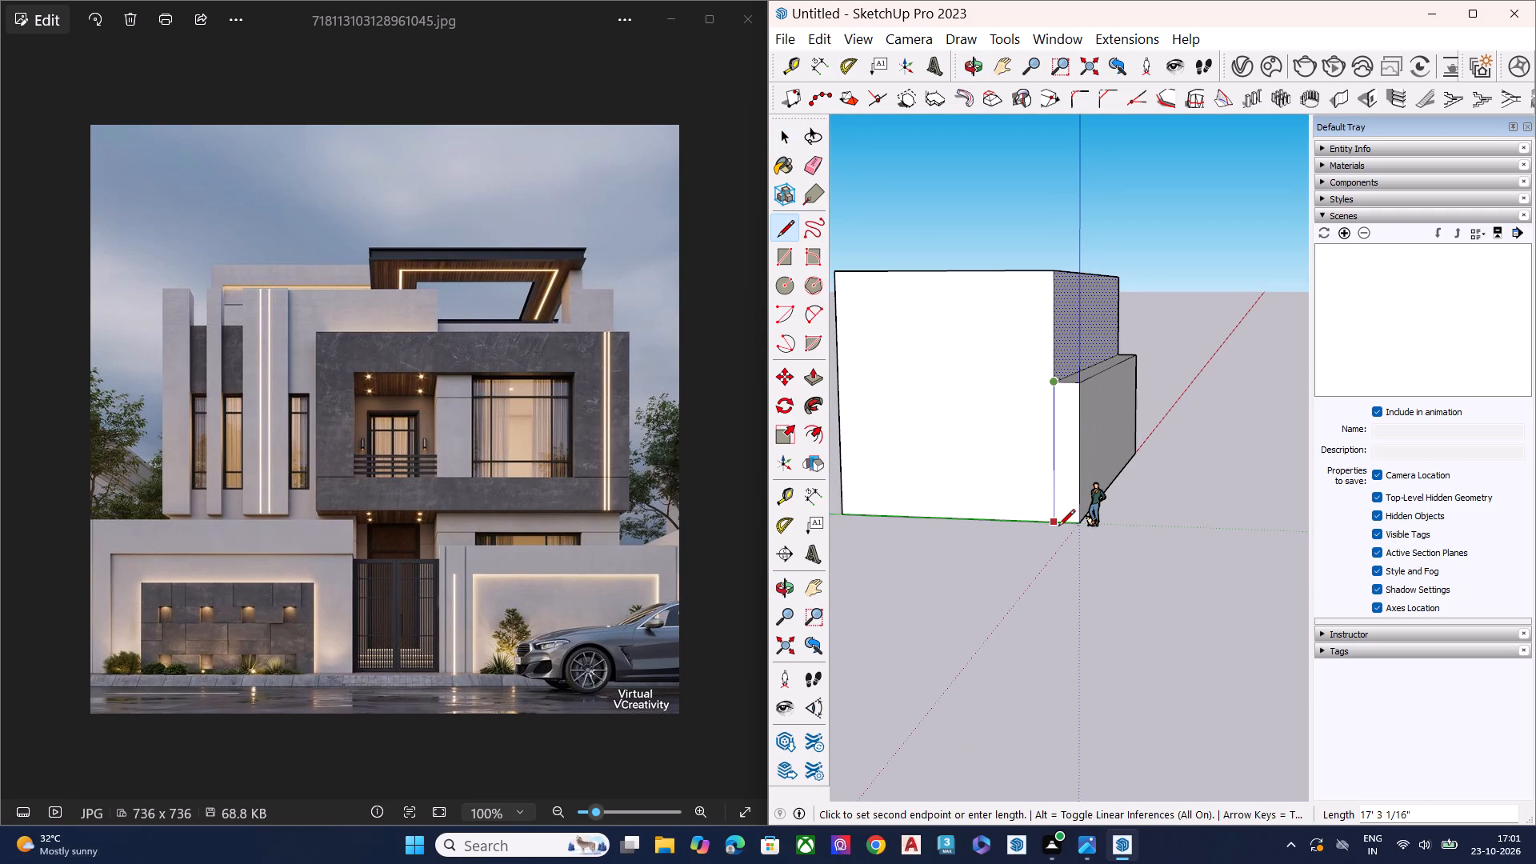
pyautogui.click(1058, 526)
pyautogui.moveTo(1077, 393); pyautogui.dragTo(1202, 373, button='middle')
pyautogui.scroll(10, 1167, 387)
pyautogui.press('space')
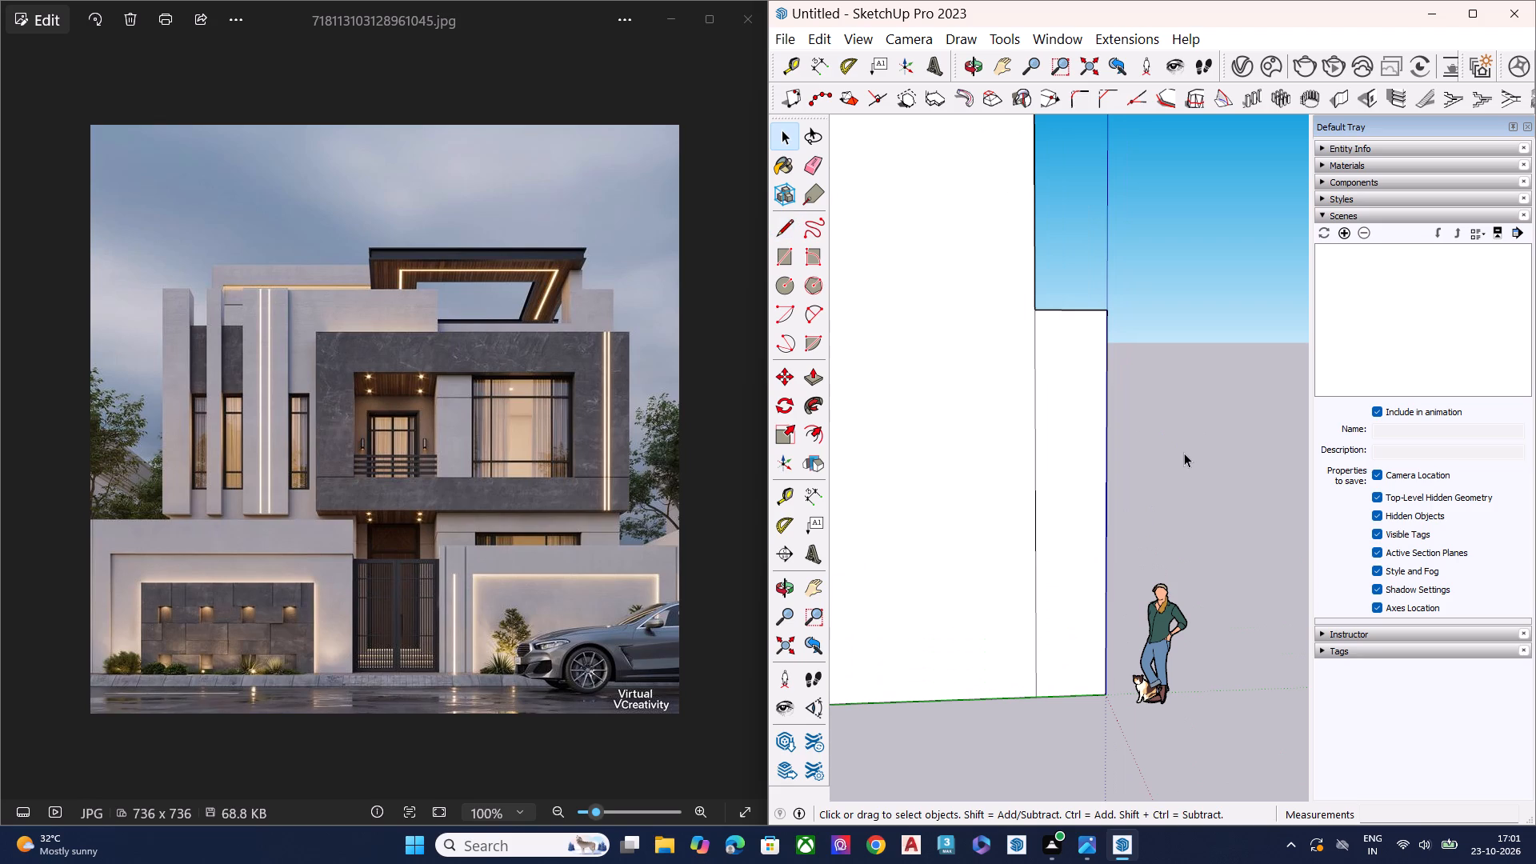
# Select the large side face behind the new vertical dividing line.
pyautogui.scroll(-3, 1093, 329)
pyautogui.scroll(1, 1093, 329)
pyautogui.scroll(-2, 1093, 329)
pyautogui.moveTo(1102, 409); pyautogui.dragTo(738, 417, button='middle')
pyautogui.scroll(-6, 1135, 334)
pyautogui.moveTo(1114, 426); pyautogui.dragTo(1098, 442, button='middle')
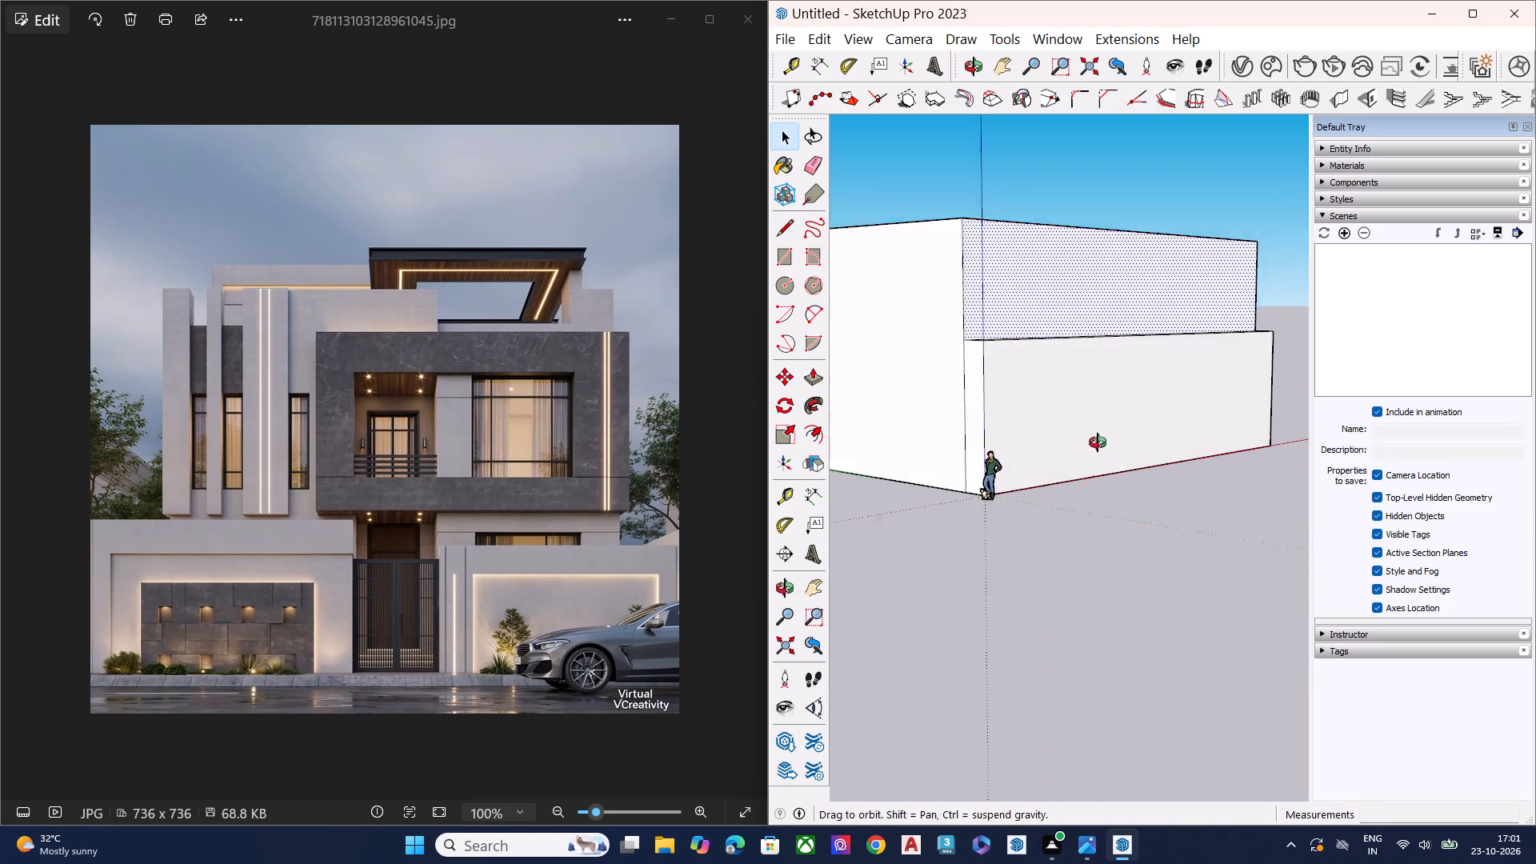
pyautogui.moveTo(1098, 442); pyautogui.dragTo(997, 466, button='middle')
pyautogui.scroll(7, 946, 378)
pyautogui.click(874, 290)
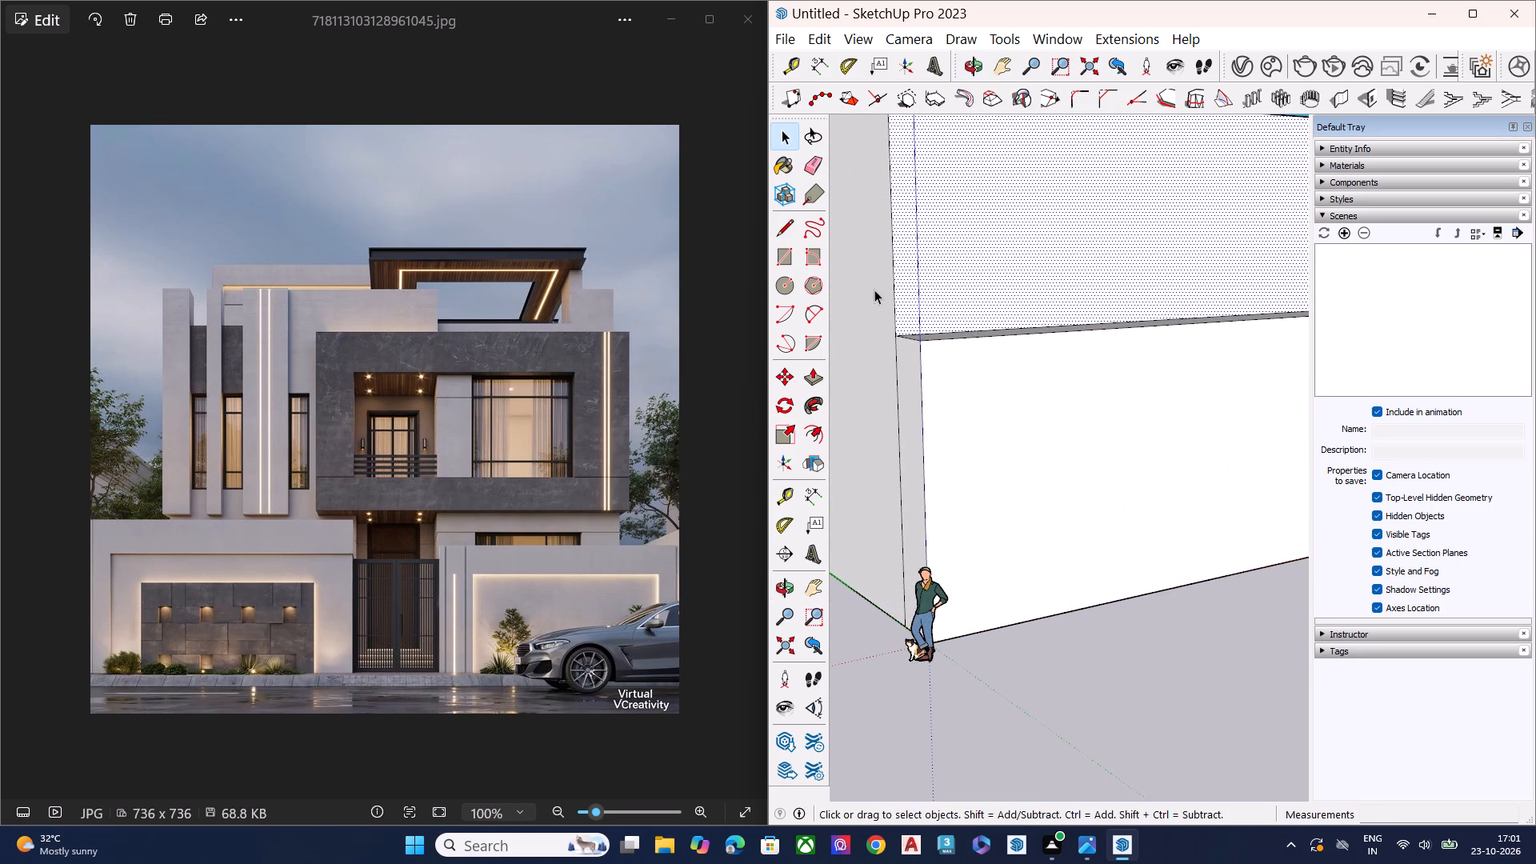
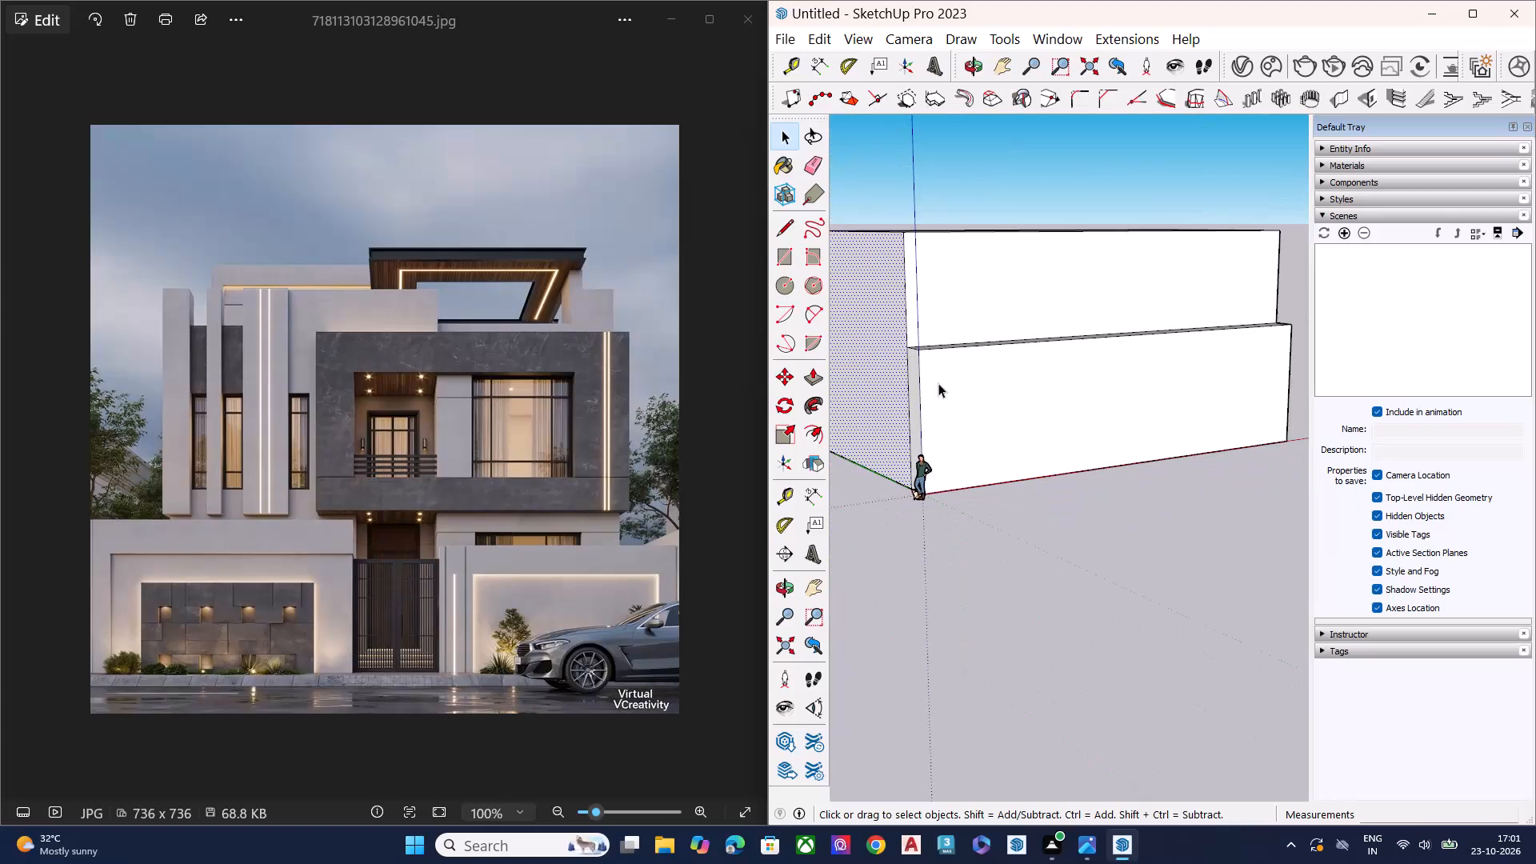
# Push the large side face behind the vertical dividing line inward about 9' 10" along the facade's length.
pyautogui.click(882, 270)
pyautogui.press('p')
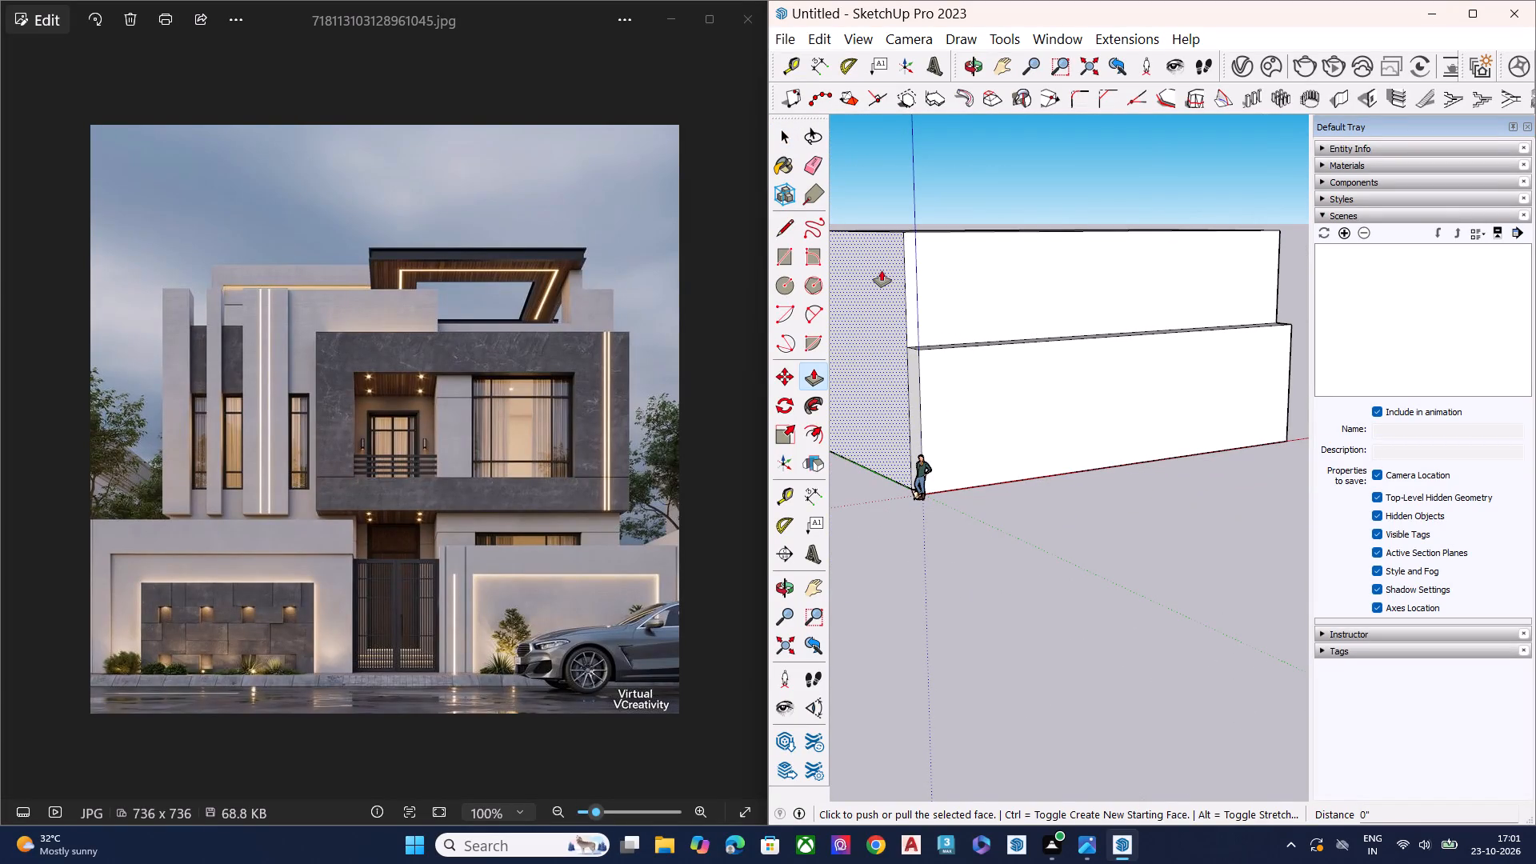
pyautogui.scroll(-3, 896, 370)
pyautogui.moveTo(1008, 367); pyautogui.dragTo(877, 359, button='middle')
pyautogui.scroll(2, 886, 274)
pyautogui.scroll(-2, 886, 272)
pyautogui.scroll(2, 886, 272)
pyautogui.scroll(-1, 886, 272)
pyautogui.scroll(2, 886, 272)
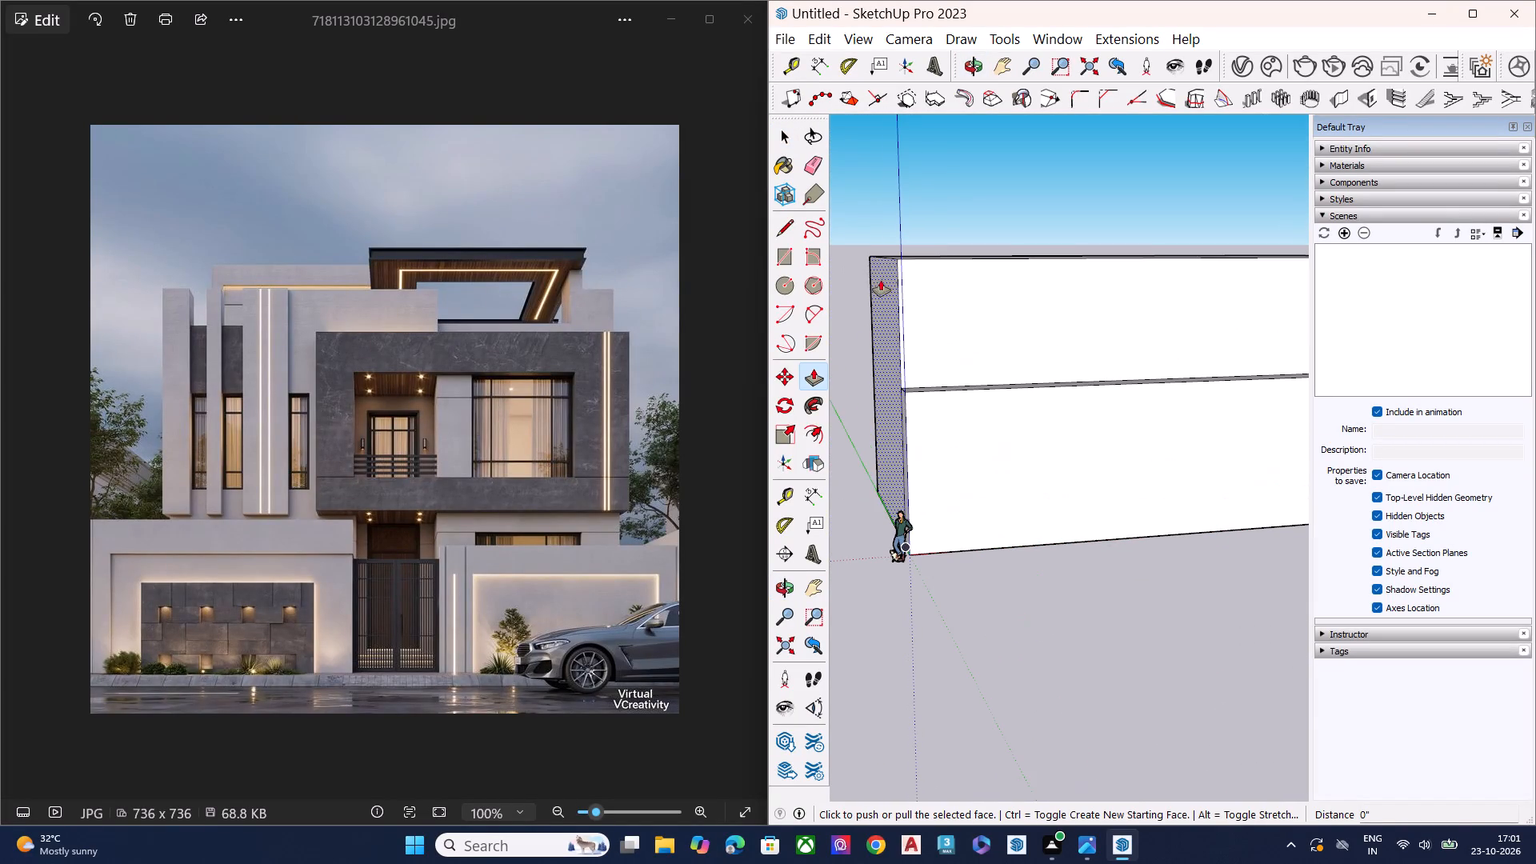
pyautogui.click(883, 280)
pyautogui.moveTo(954, 303); pyautogui.dragTo(802, 245, button='middle')
pyautogui.scroll(-7, 934, 286)
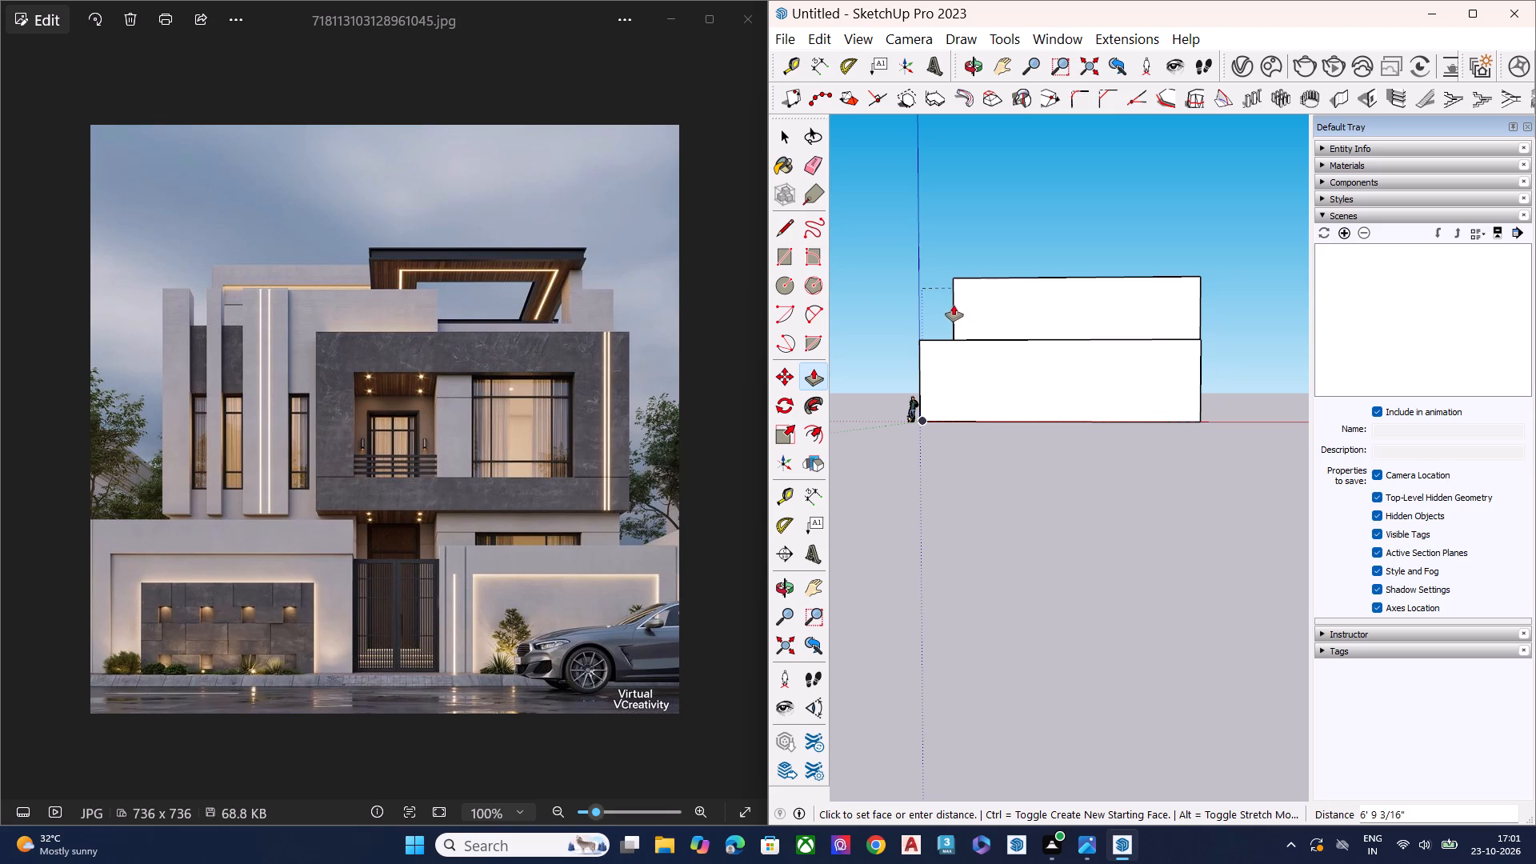
pyautogui.click(968, 308)
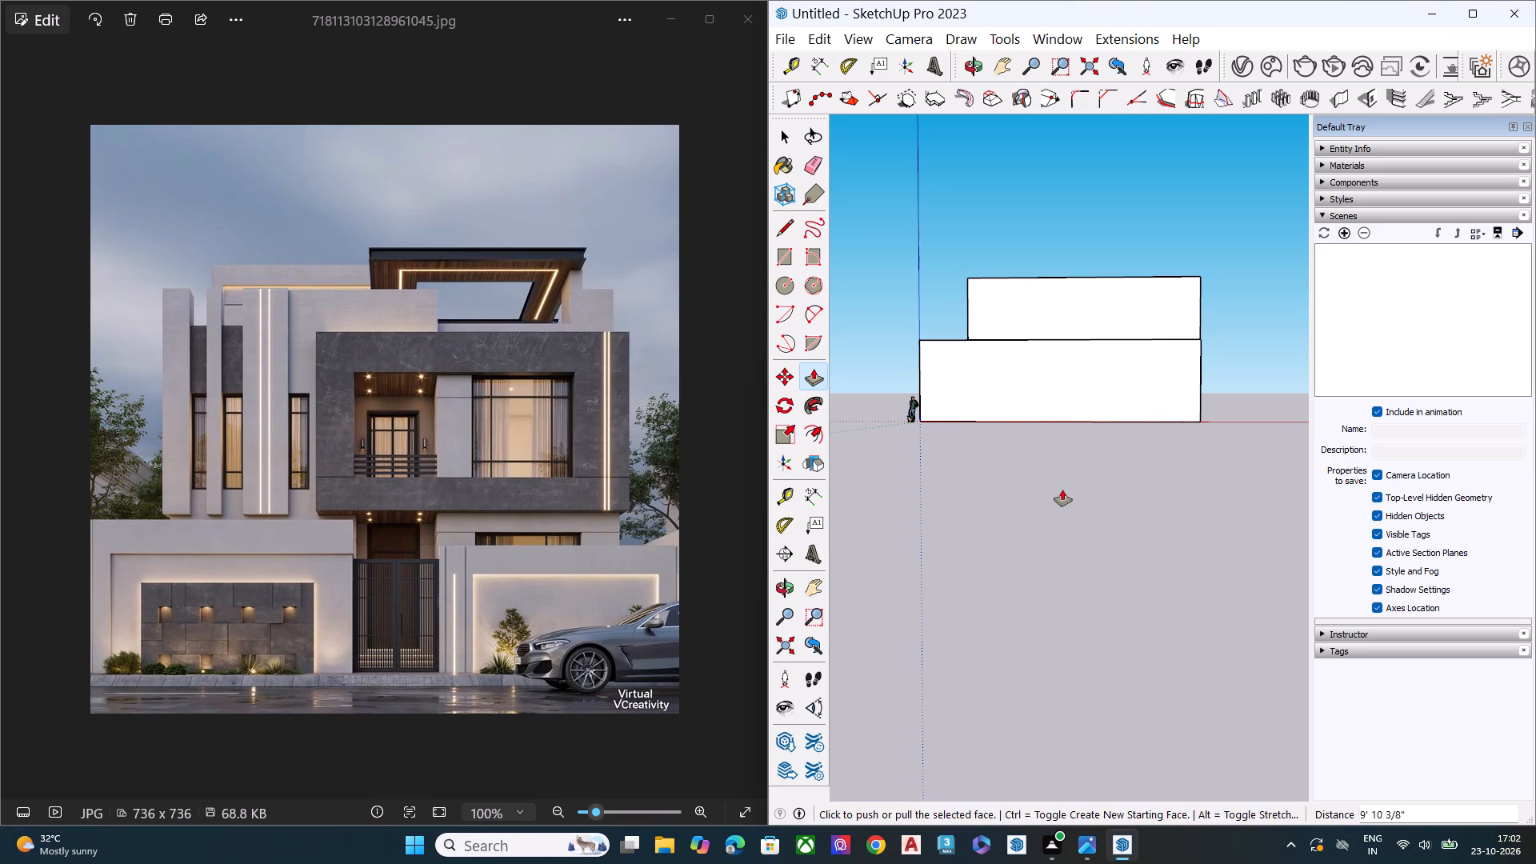
# Pull the recessed side face slightly back outward to reduce the side offset of the rear block.
pyautogui.click(1062, 490)
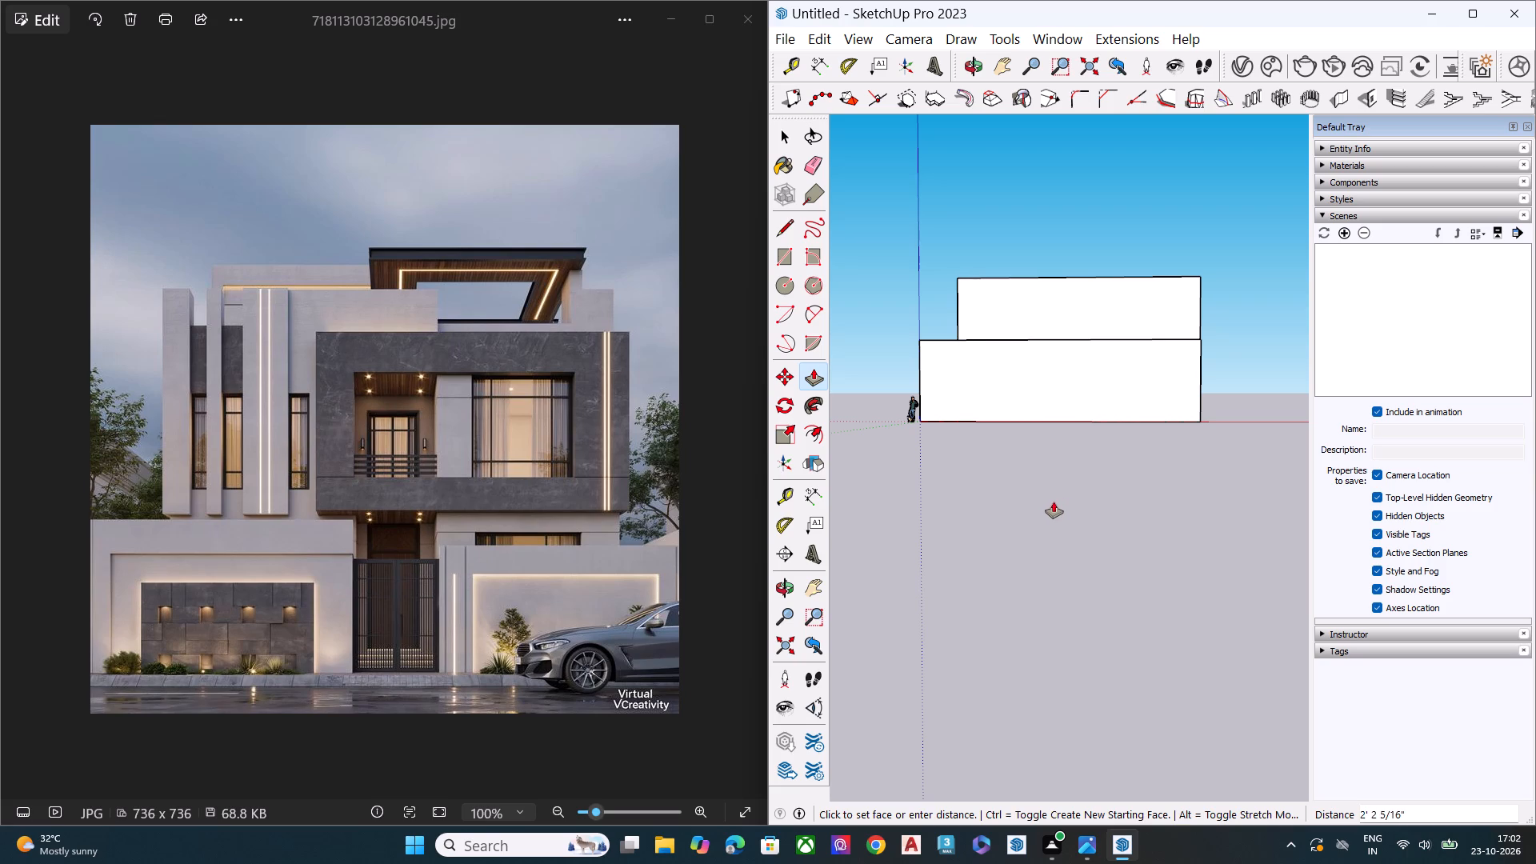
pyautogui.click(1058, 502)
pyautogui.press('space')
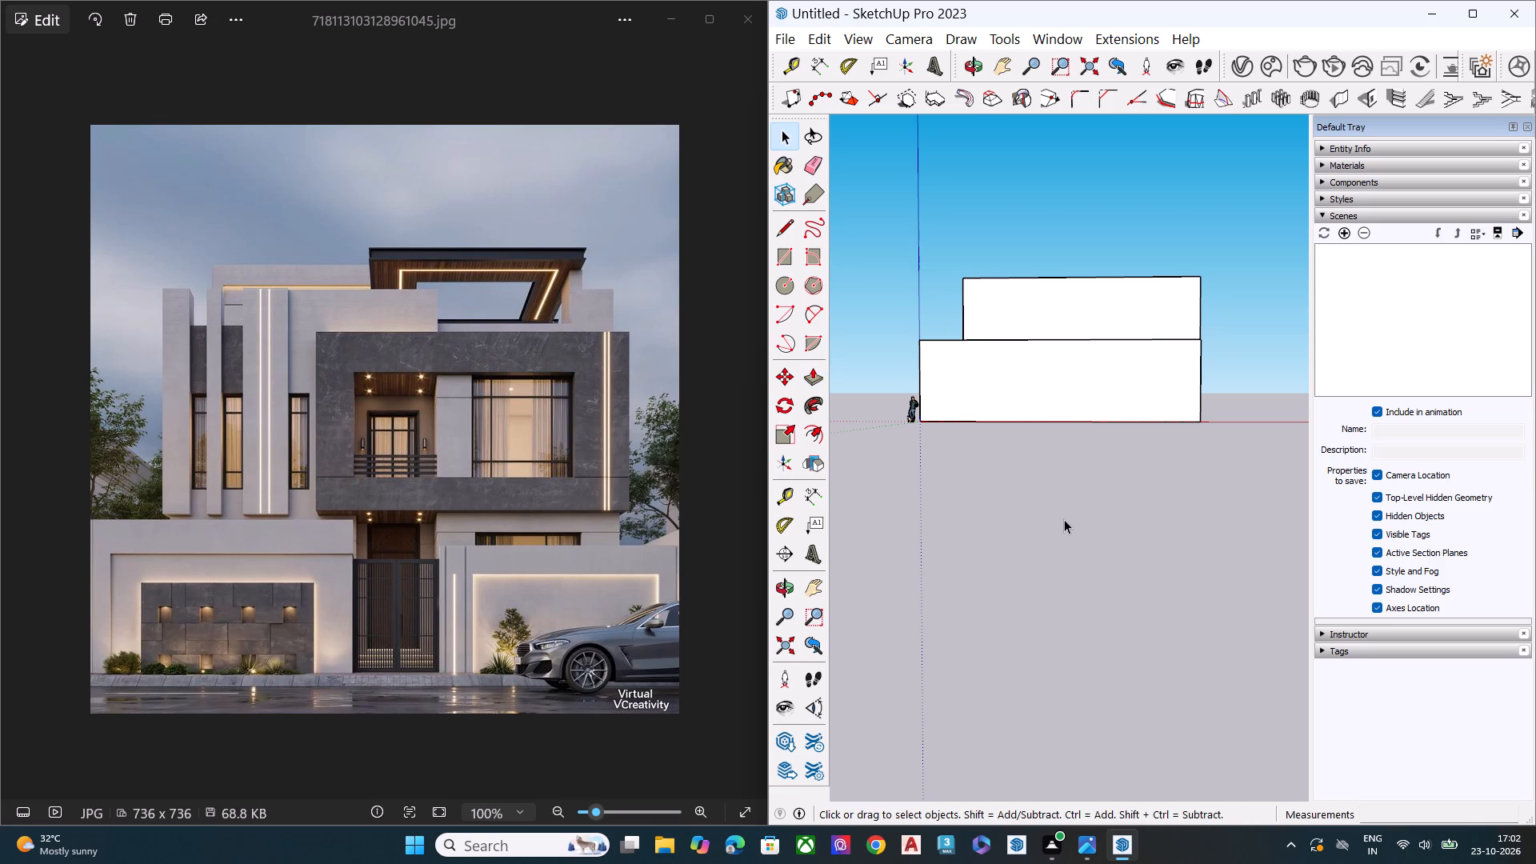
# Examine the stepped massing and its side offset from the corner, side and front.
pyautogui.moveTo(1016, 319); pyautogui.dragTo(1396, 482, button='middle')
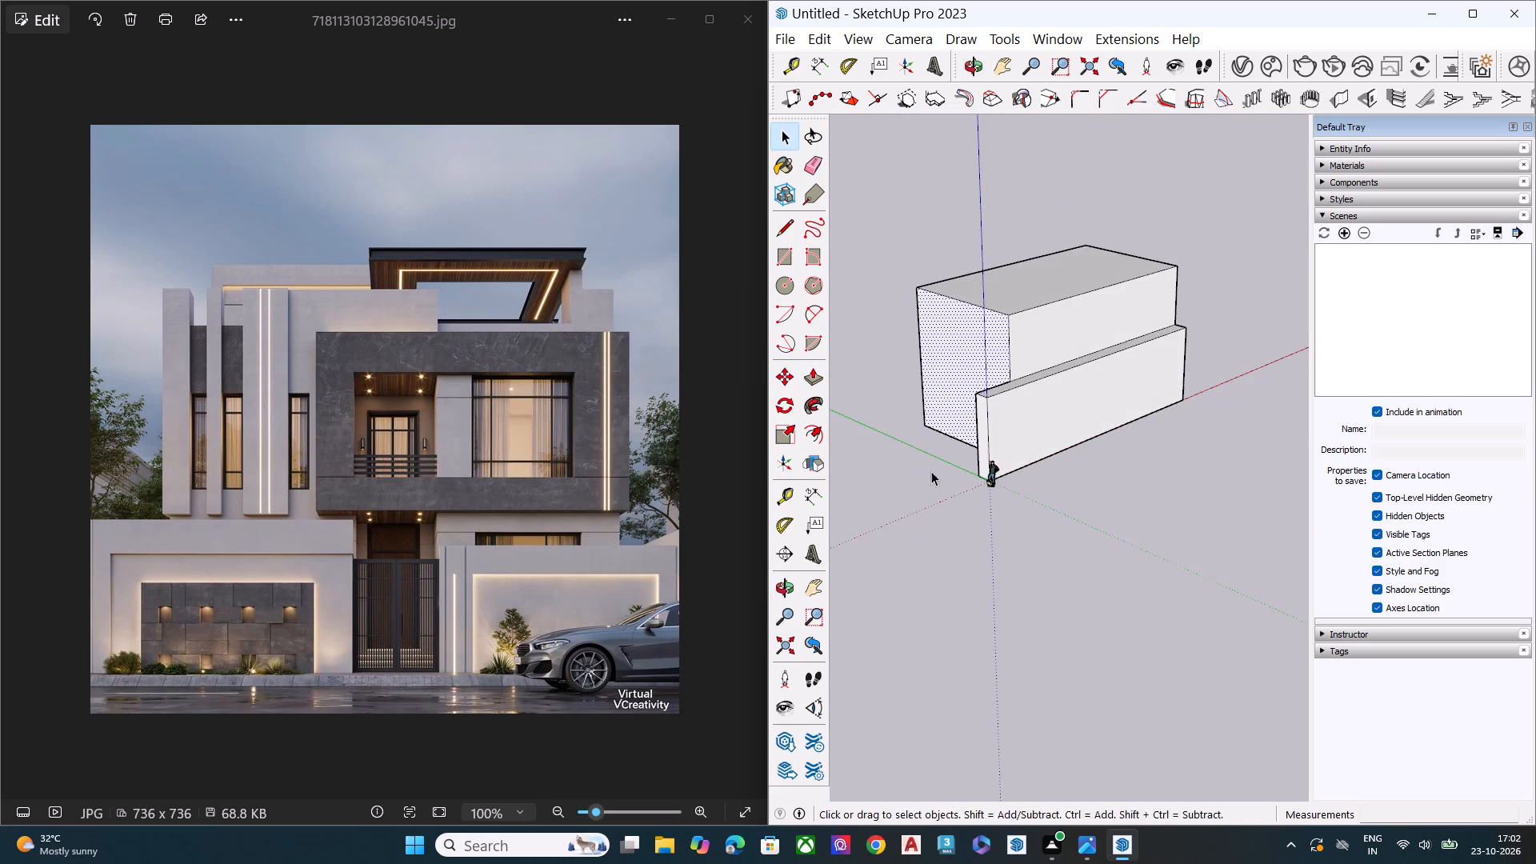
pyautogui.moveTo(924, 467); pyautogui.dragTo(1336, 435, button='middle')
pyautogui.moveTo(1019, 501); pyautogui.dragTo(1159, 444, button='middle')
pyautogui.scroll(1, 1089, 527)
pyautogui.click(1086, 534)
pyautogui.moveTo(1084, 434); pyautogui.dragTo(1166, 385, button='middle')
pyautogui.scroll(5, 1166, 385)
pyautogui.scroll(-1, 1070, 386)
pyautogui.scroll(1, 1070, 386)
pyautogui.scroll(-1, 1070, 386)
pyautogui.scroll(2, 1070, 386)
pyautogui.moveTo(1121, 410); pyautogui.dragTo(1172, 402, button='middle')
pyautogui.scroll(-1, 1178, 403)
pyautogui.moveTo(1178, 403); pyautogui.dragTo(810, 521, button='middle')
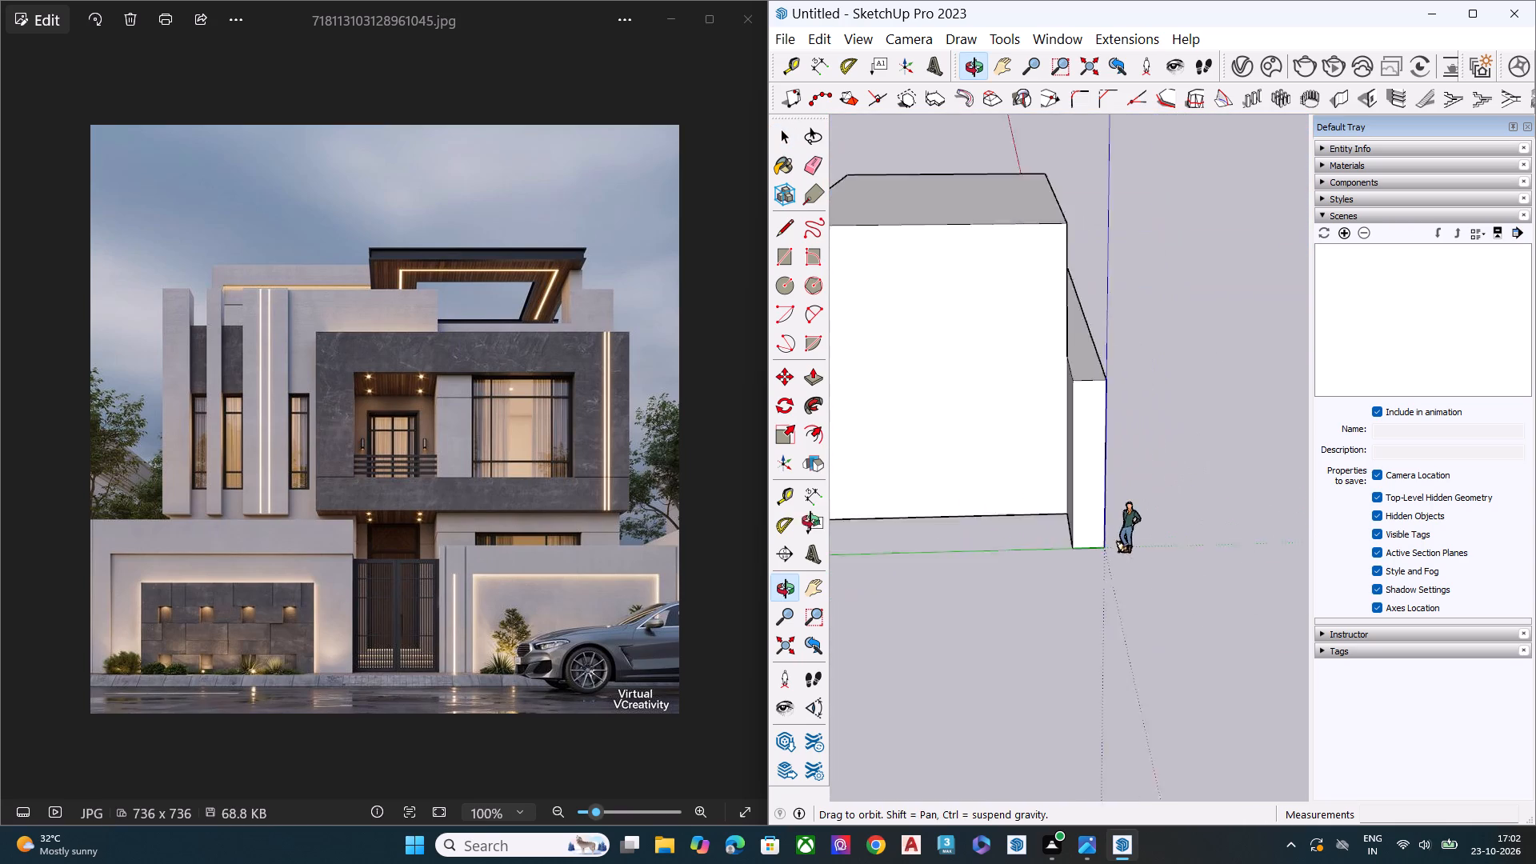
pyautogui.moveTo(810, 521); pyautogui.dragTo(805, 521, button='middle')
pyautogui.moveTo(1052, 481); pyautogui.dragTo(746, 401, button='middle')
pyautogui.moveTo(1054, 407); pyautogui.dragTo(818, 382, button='middle')
pyautogui.moveTo(1066, 382); pyautogui.dragTo(866, 366, button='middle')
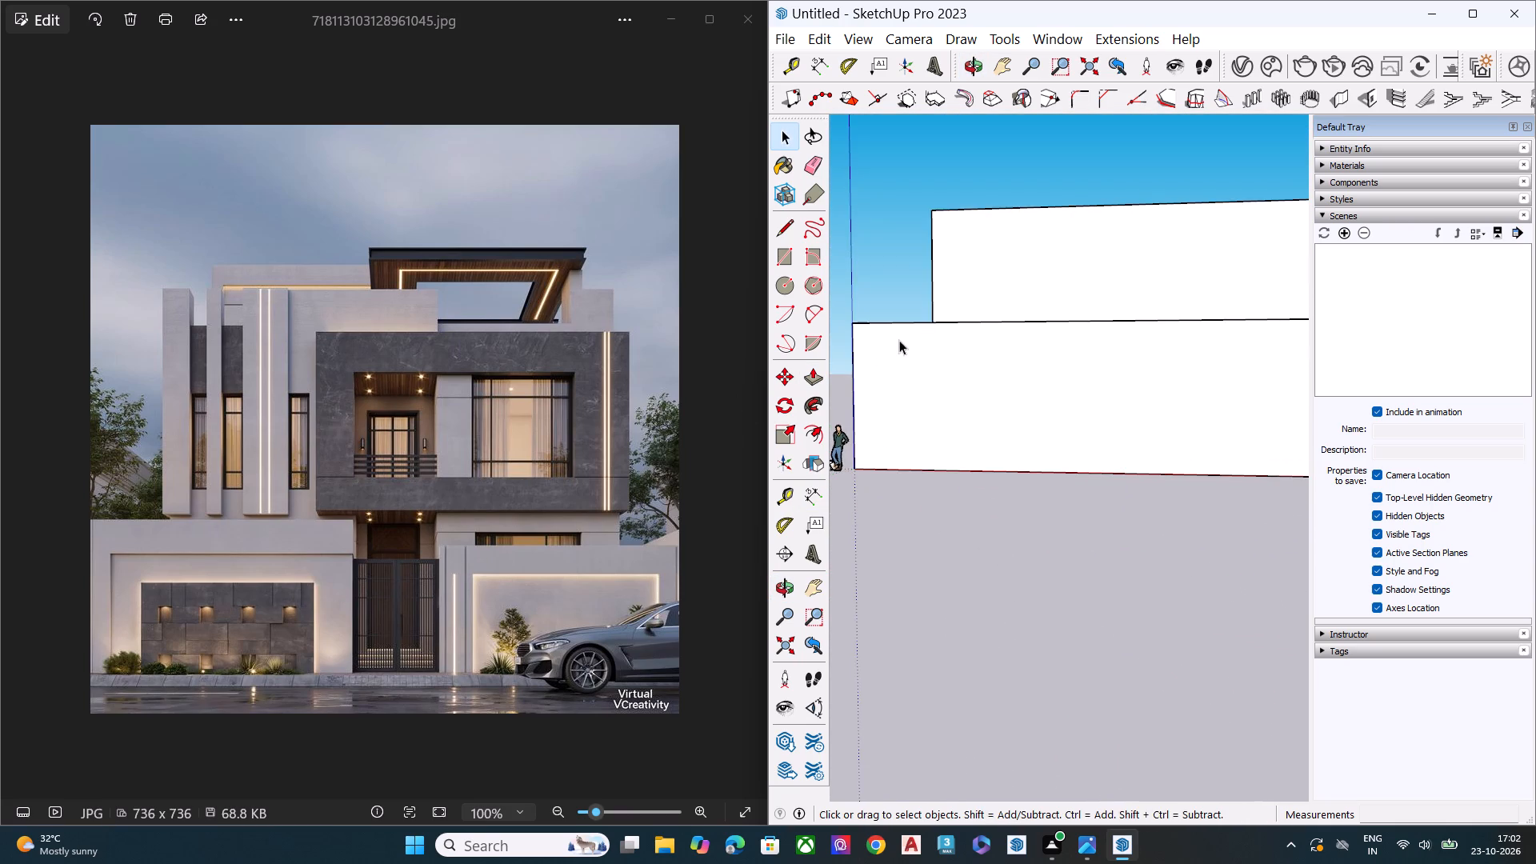
# Pull the rear block's top face up about 4' 4" to raise the upper storey.
pyautogui.scroll(-5, 899, 341)
pyautogui.scroll(1, 895, 346)
pyautogui.scroll(-6, 886, 353)
pyautogui.moveTo(1036, 369); pyautogui.dragTo(1038, 550, button='middle')
pyautogui.click(1046, 301)
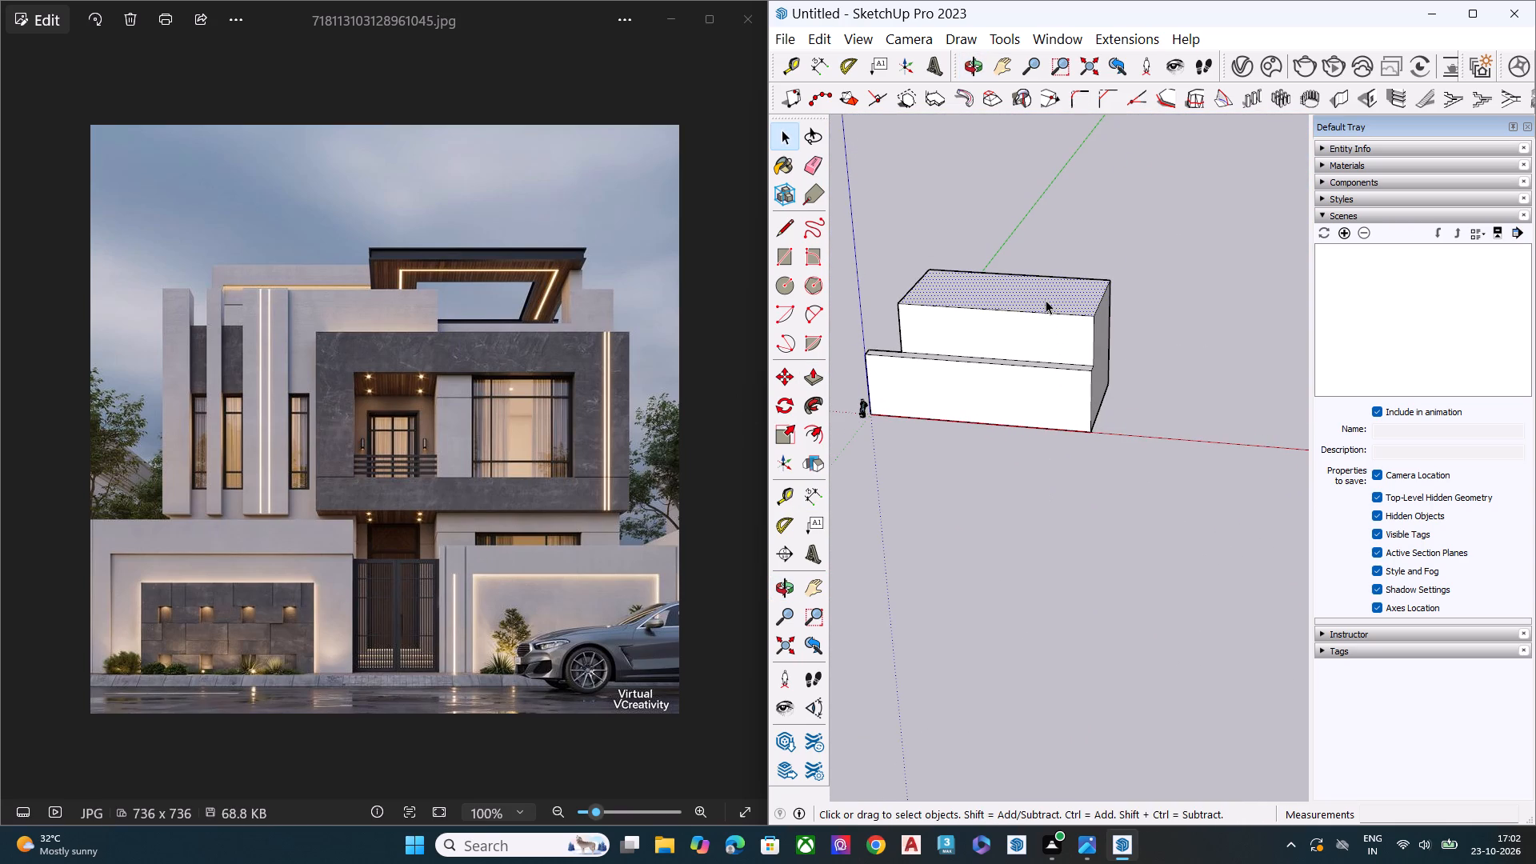
pyautogui.press('p')
pyautogui.click(1054, 295)
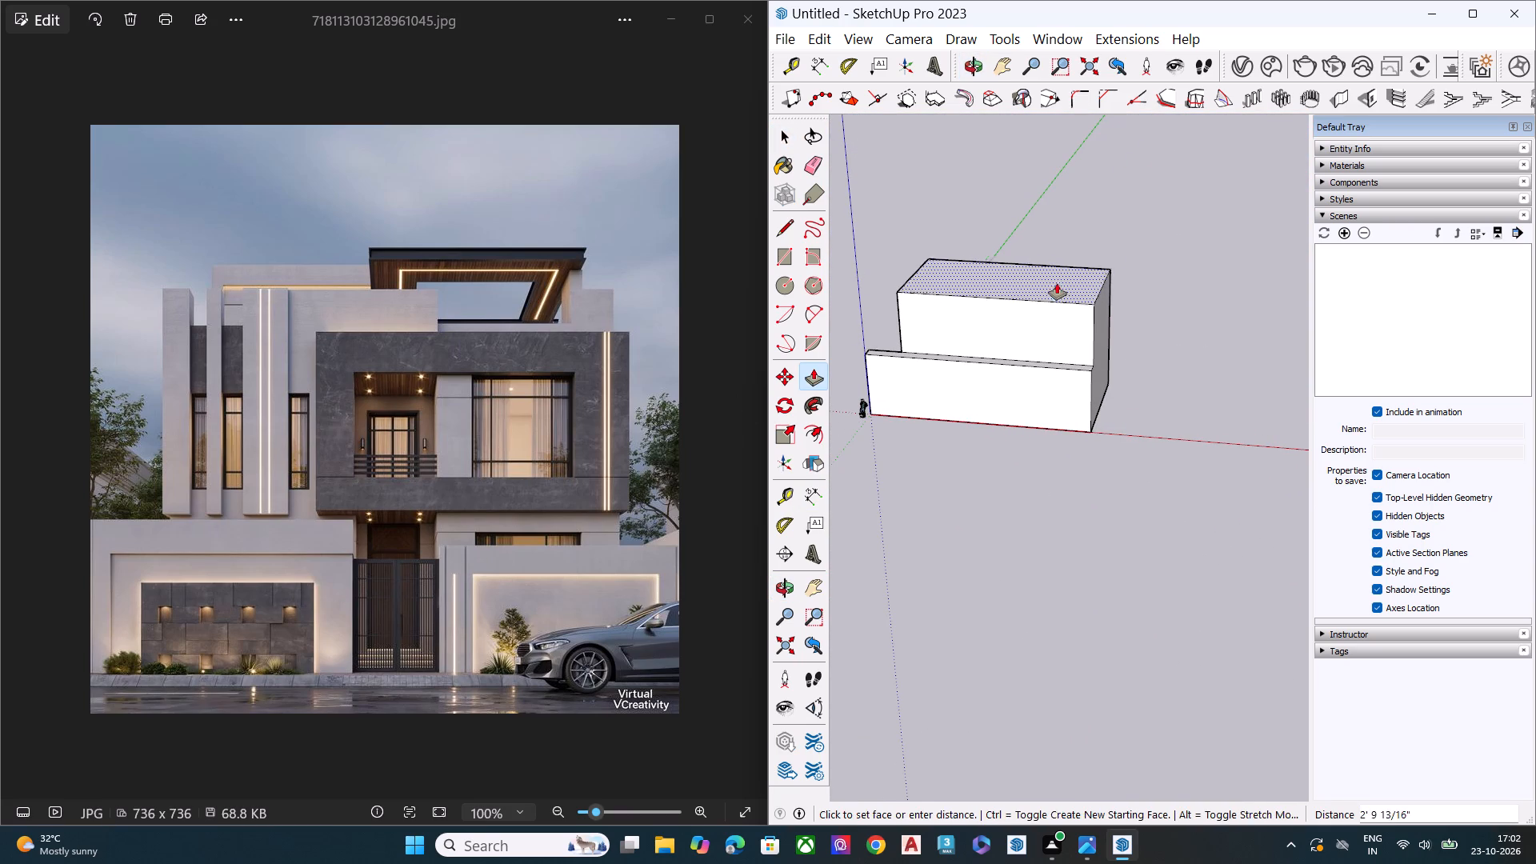
pyautogui.click(1055, 279)
pyautogui.moveTo(1014, 382); pyautogui.dragTo(1044, 213, button='middle')
pyautogui.scroll(4, 998, 321)
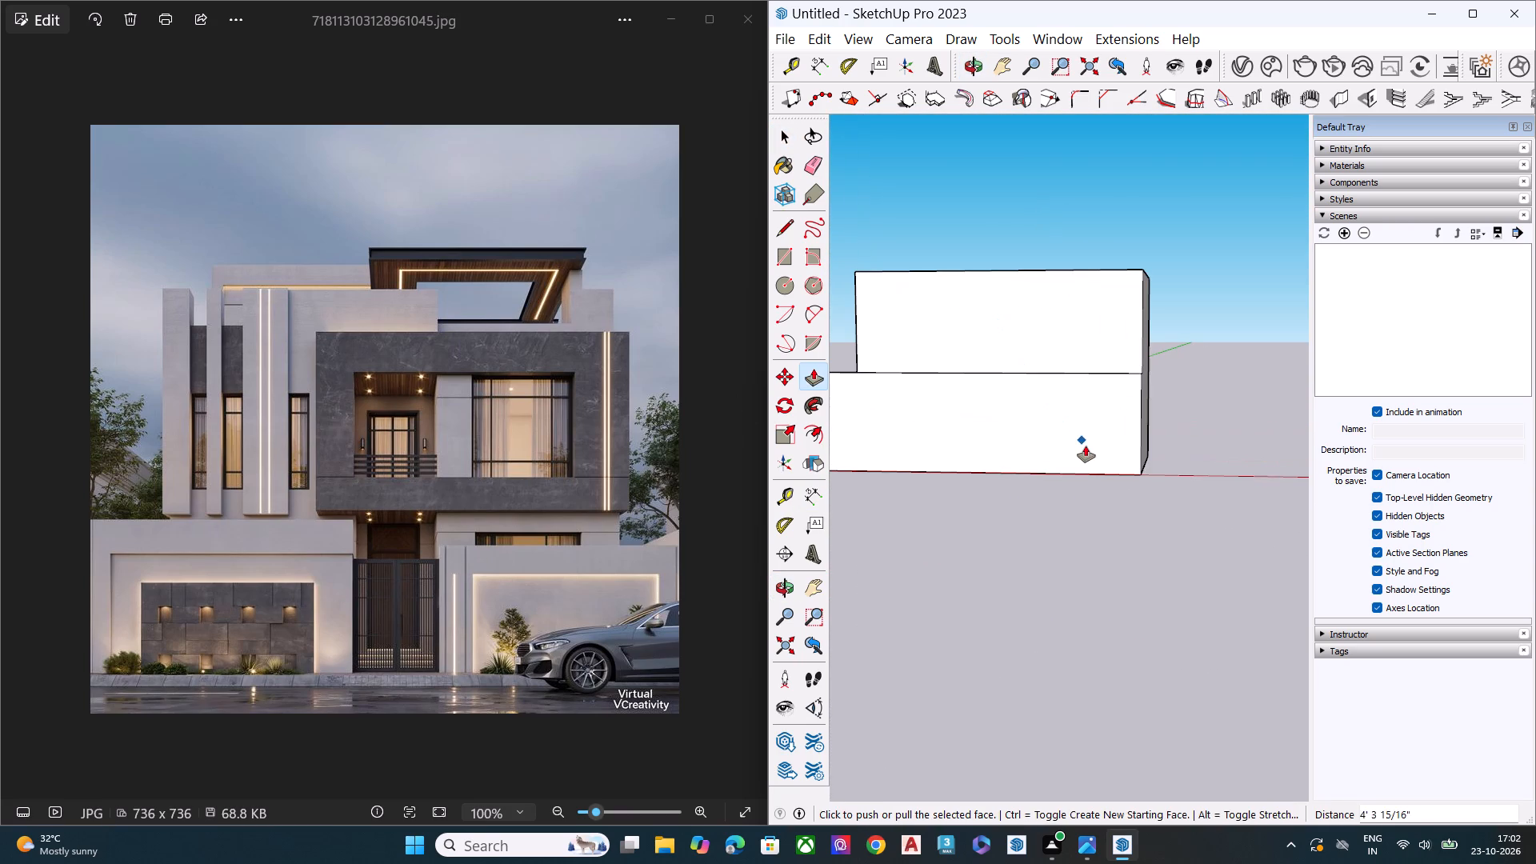
pyautogui.press('space')
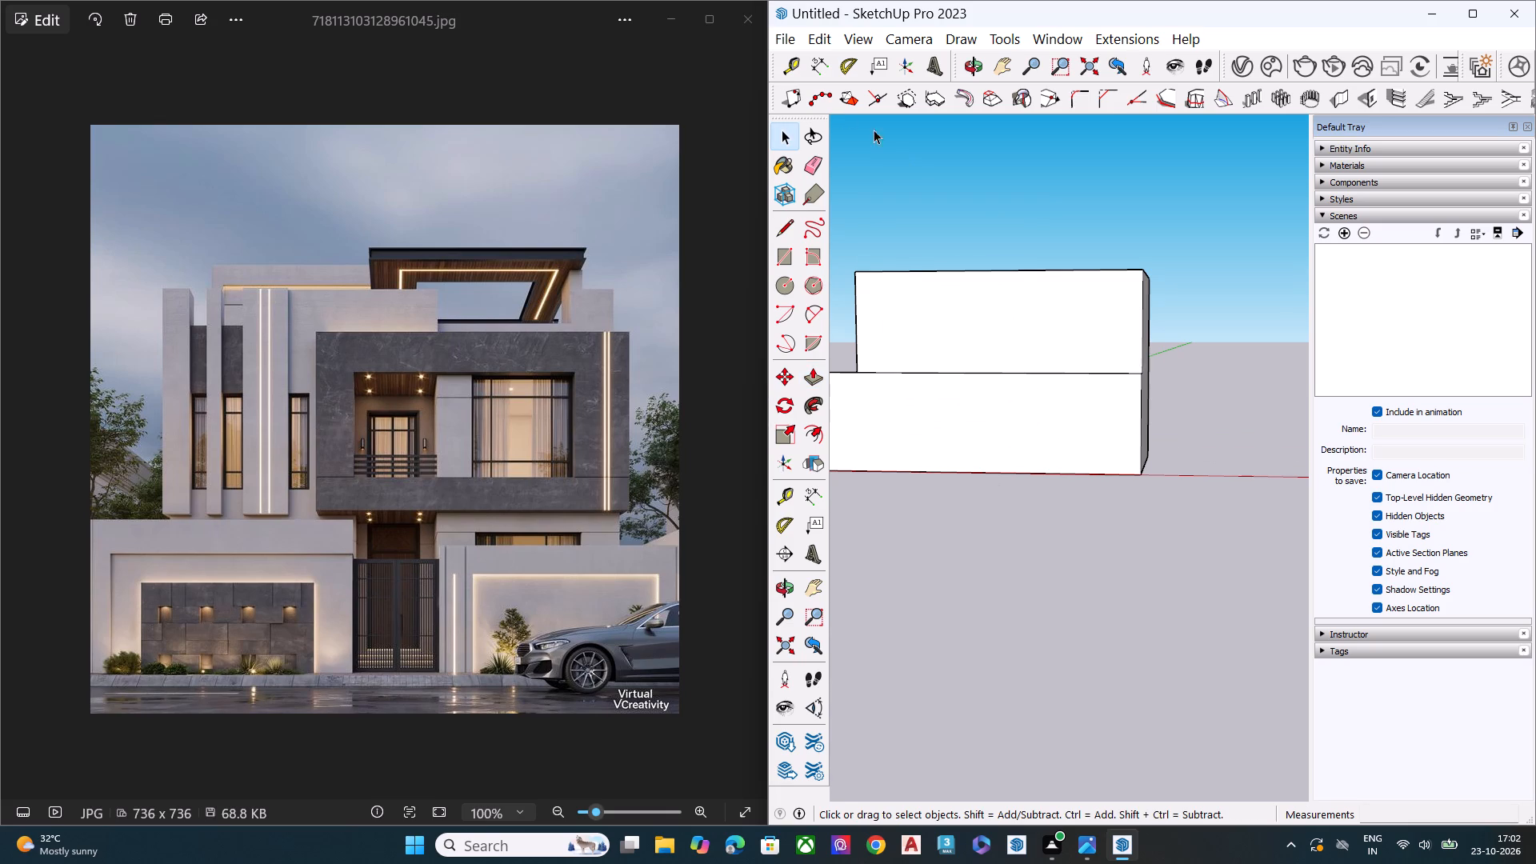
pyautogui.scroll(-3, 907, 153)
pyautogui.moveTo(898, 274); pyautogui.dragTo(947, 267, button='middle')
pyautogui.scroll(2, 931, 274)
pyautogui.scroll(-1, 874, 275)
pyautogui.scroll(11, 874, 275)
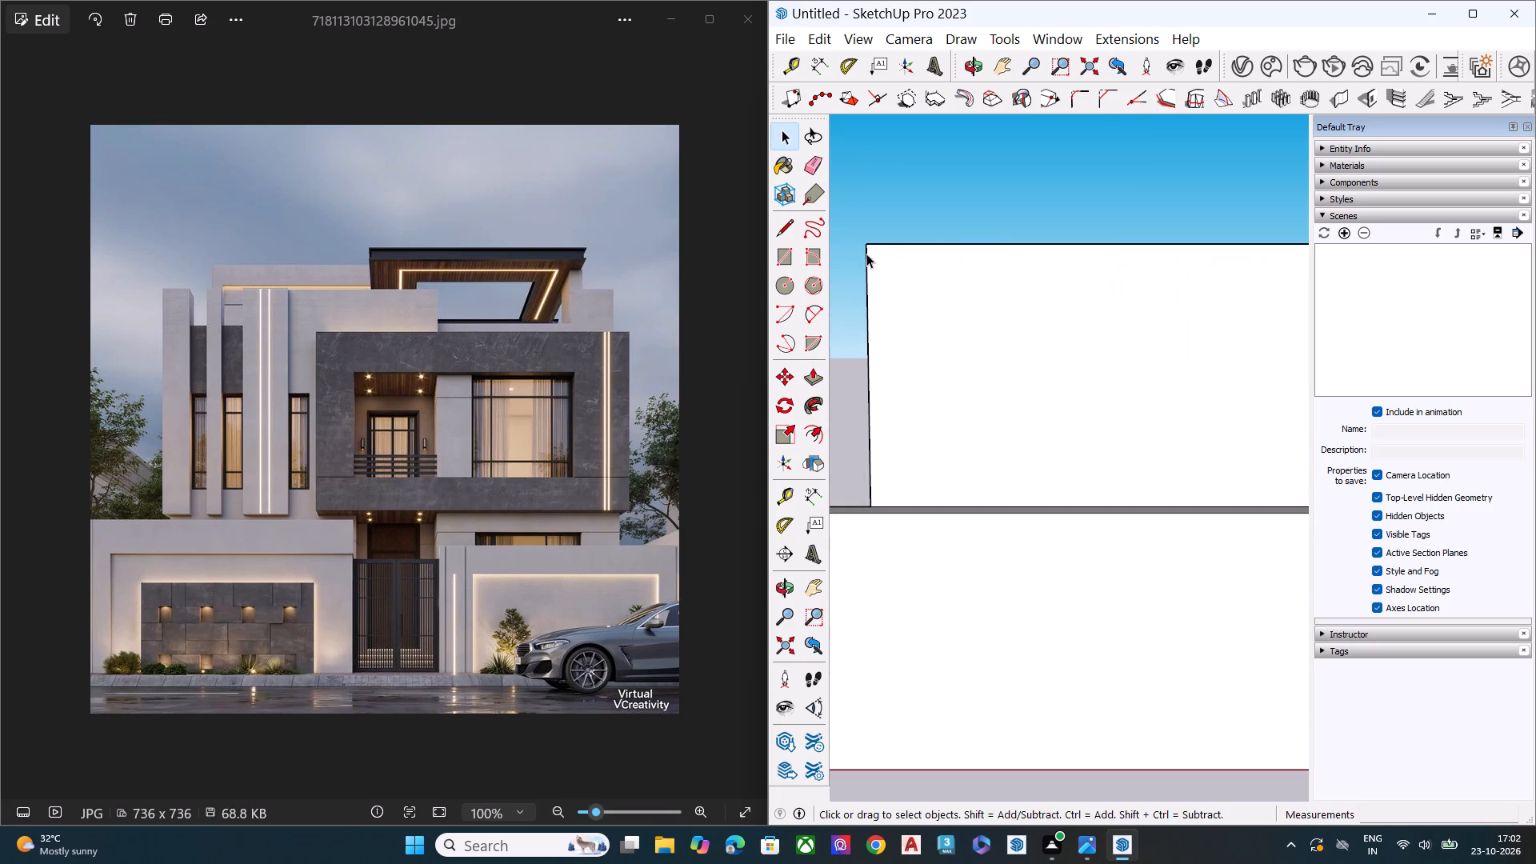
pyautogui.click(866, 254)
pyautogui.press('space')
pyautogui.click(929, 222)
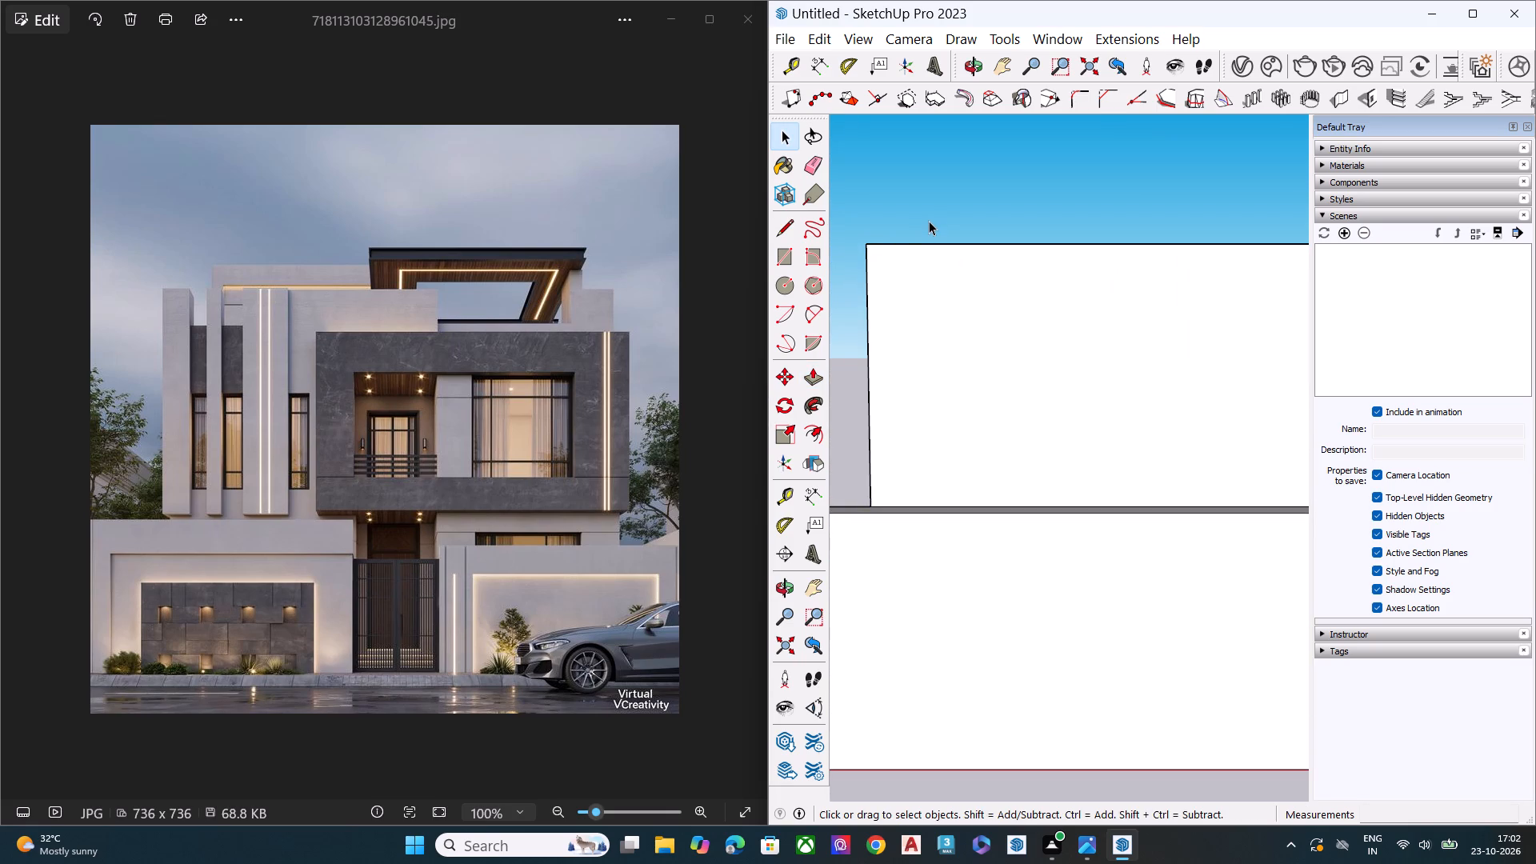
# Draw a vertical line about 17' 8" long down the upper front face, close to its end at the side offset.
pyautogui.press('l')
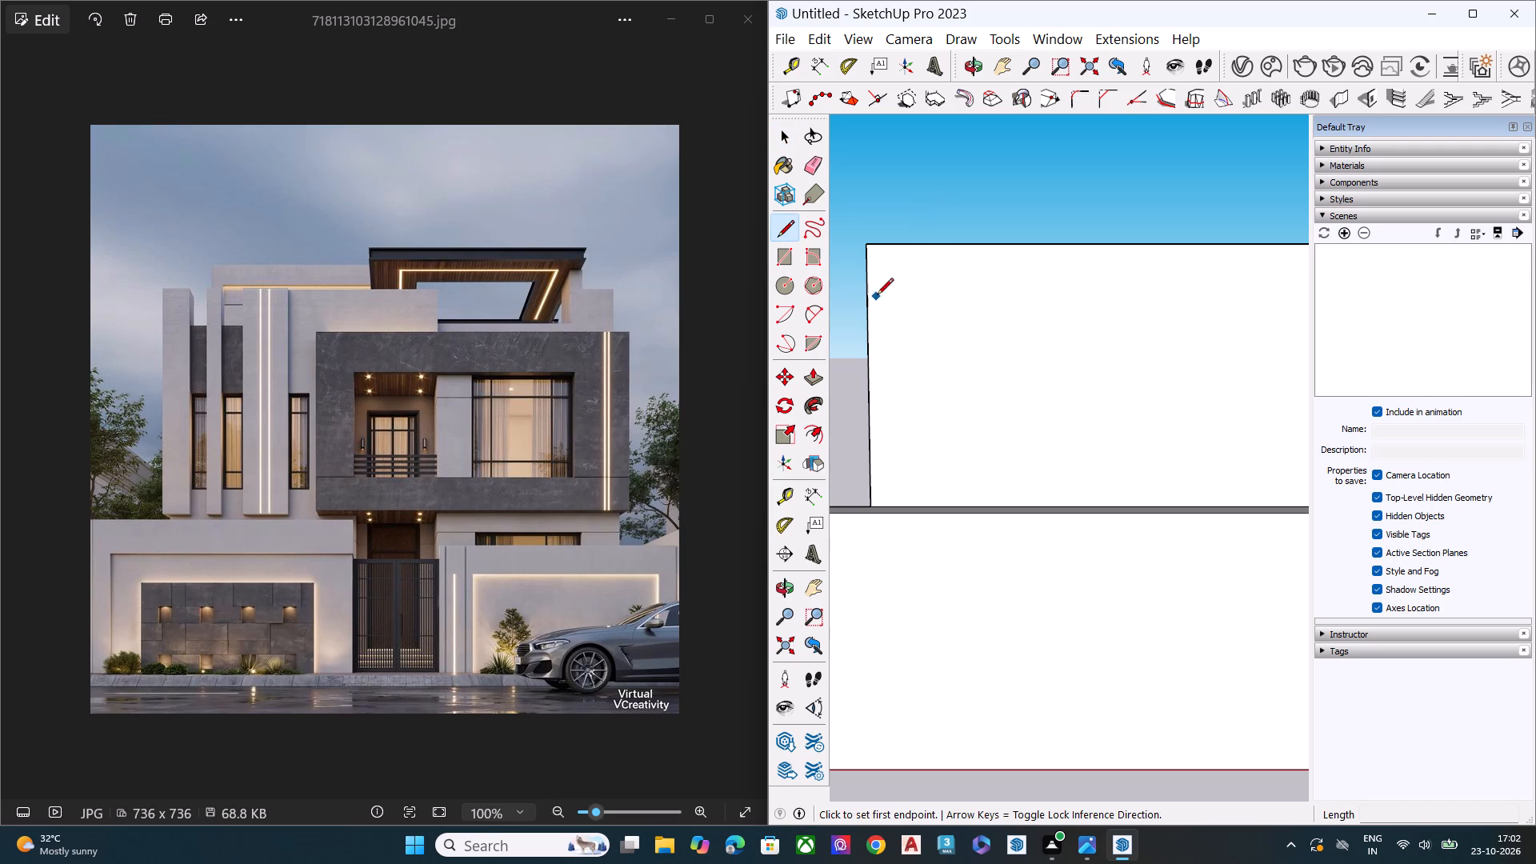
pyautogui.moveTo(904, 259); pyautogui.dragTo(914, 210, button='middle')
pyautogui.scroll(1, 907, 220)
pyautogui.scroll(-1, 907, 220)
pyautogui.scroll(2, 904, 224)
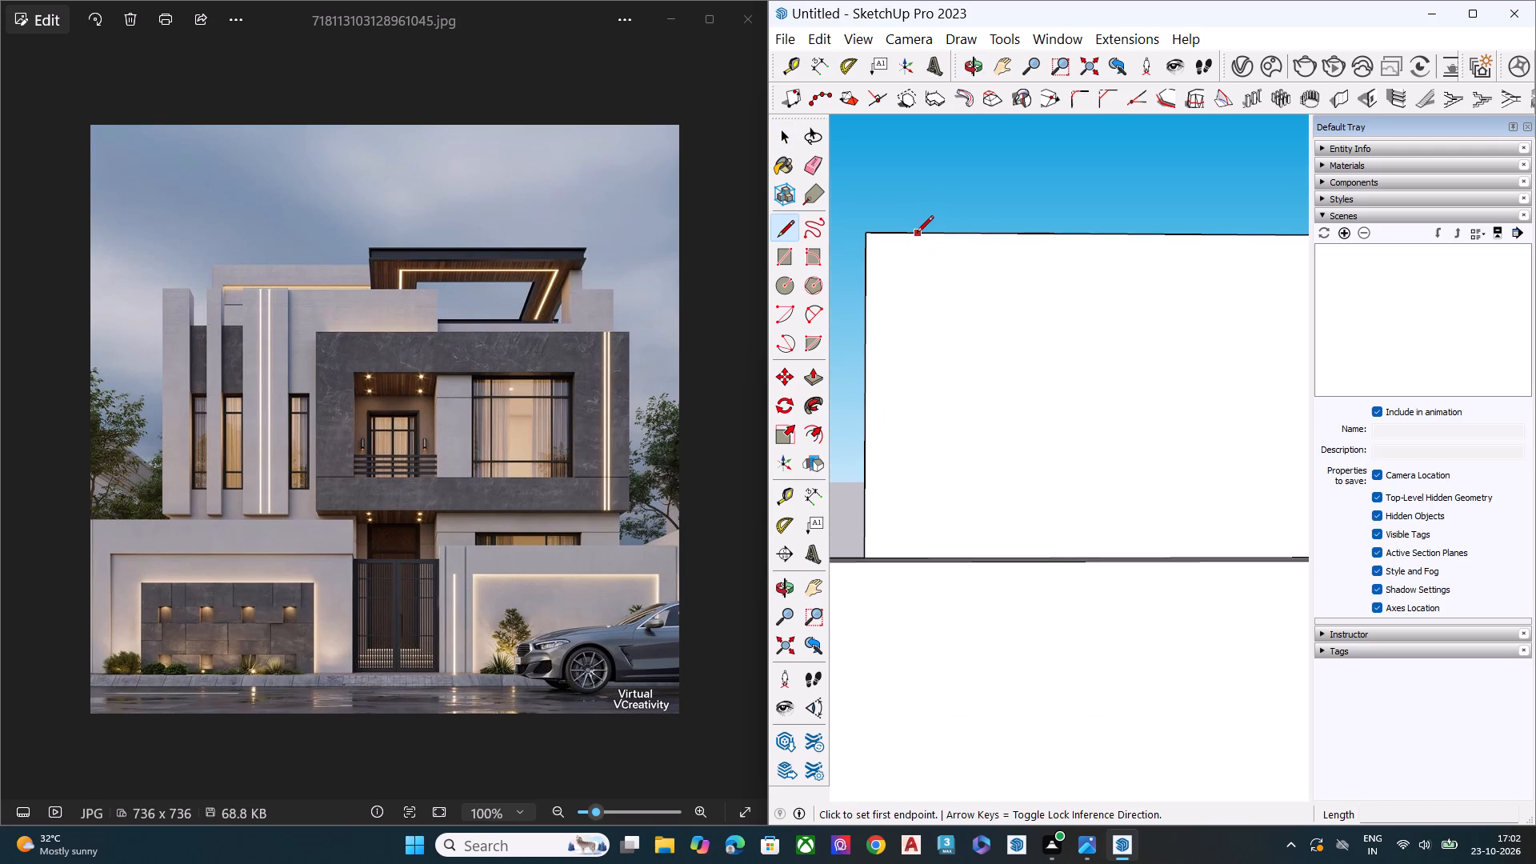
pyautogui.click(914, 233)
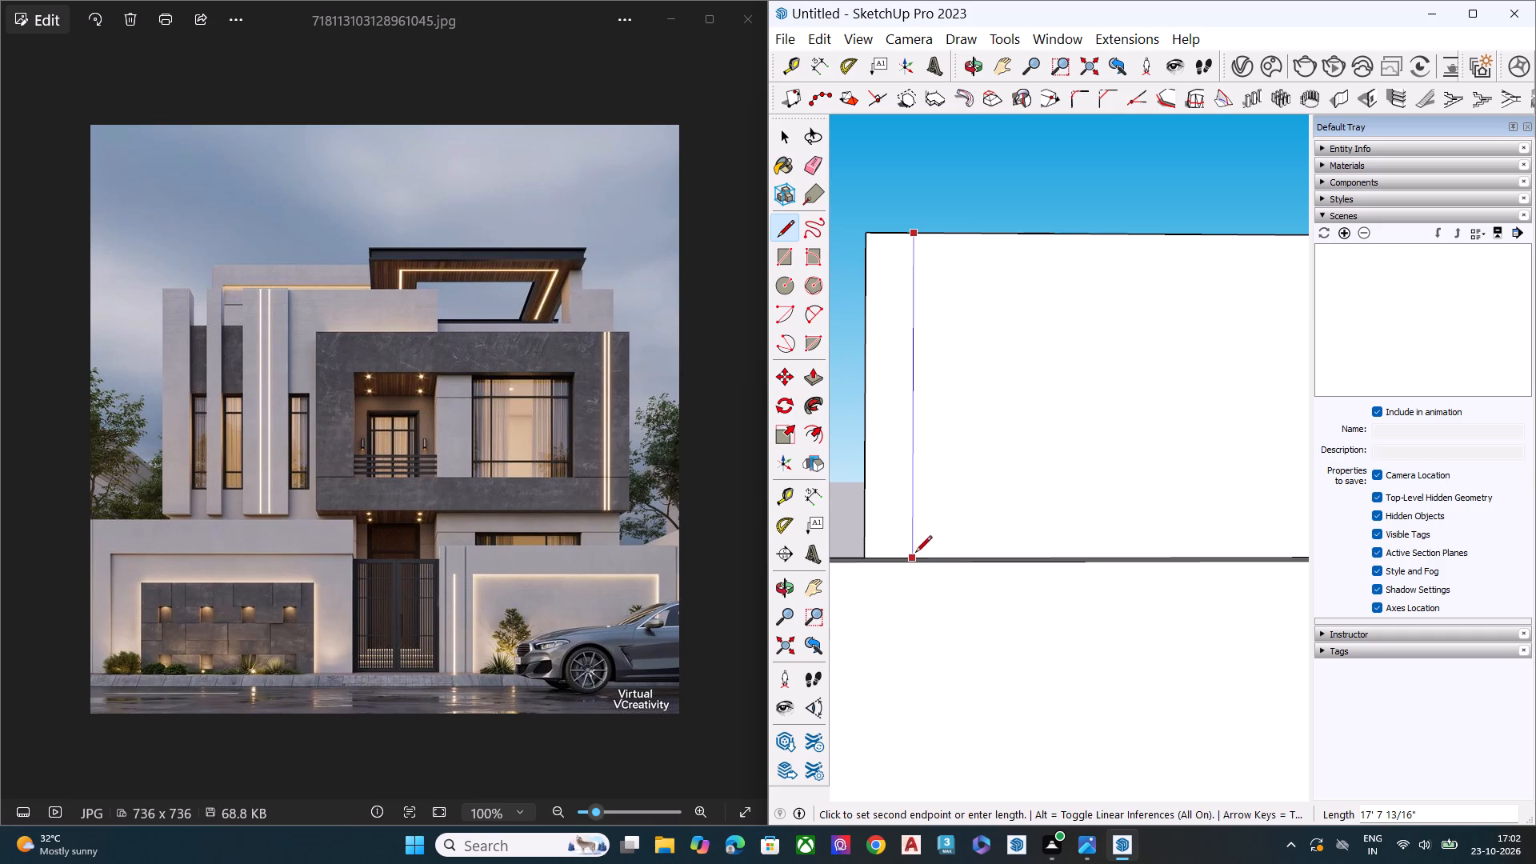
pyautogui.scroll(1, 915, 554)
pyautogui.moveTo(915, 554); pyautogui.dragTo(923, 626, button='middle')
pyautogui.click(918, 600)
# Draw a full-height vertical line on the upper front face, about a third of the way along from the side-offset end.
pyautogui.scroll(1, 926, 279)
pyautogui.scroll(-2, 898, 276)
pyautogui.scroll(1, 870, 276)
pyautogui.scroll(-2, 867, 276)
pyautogui.scroll(3, 863, 276)
pyautogui.scroll(-2, 862, 277)
pyautogui.scroll(-10, 907, 326)
pyautogui.moveTo(988, 405); pyautogui.dragTo(984, 313, button='middle')
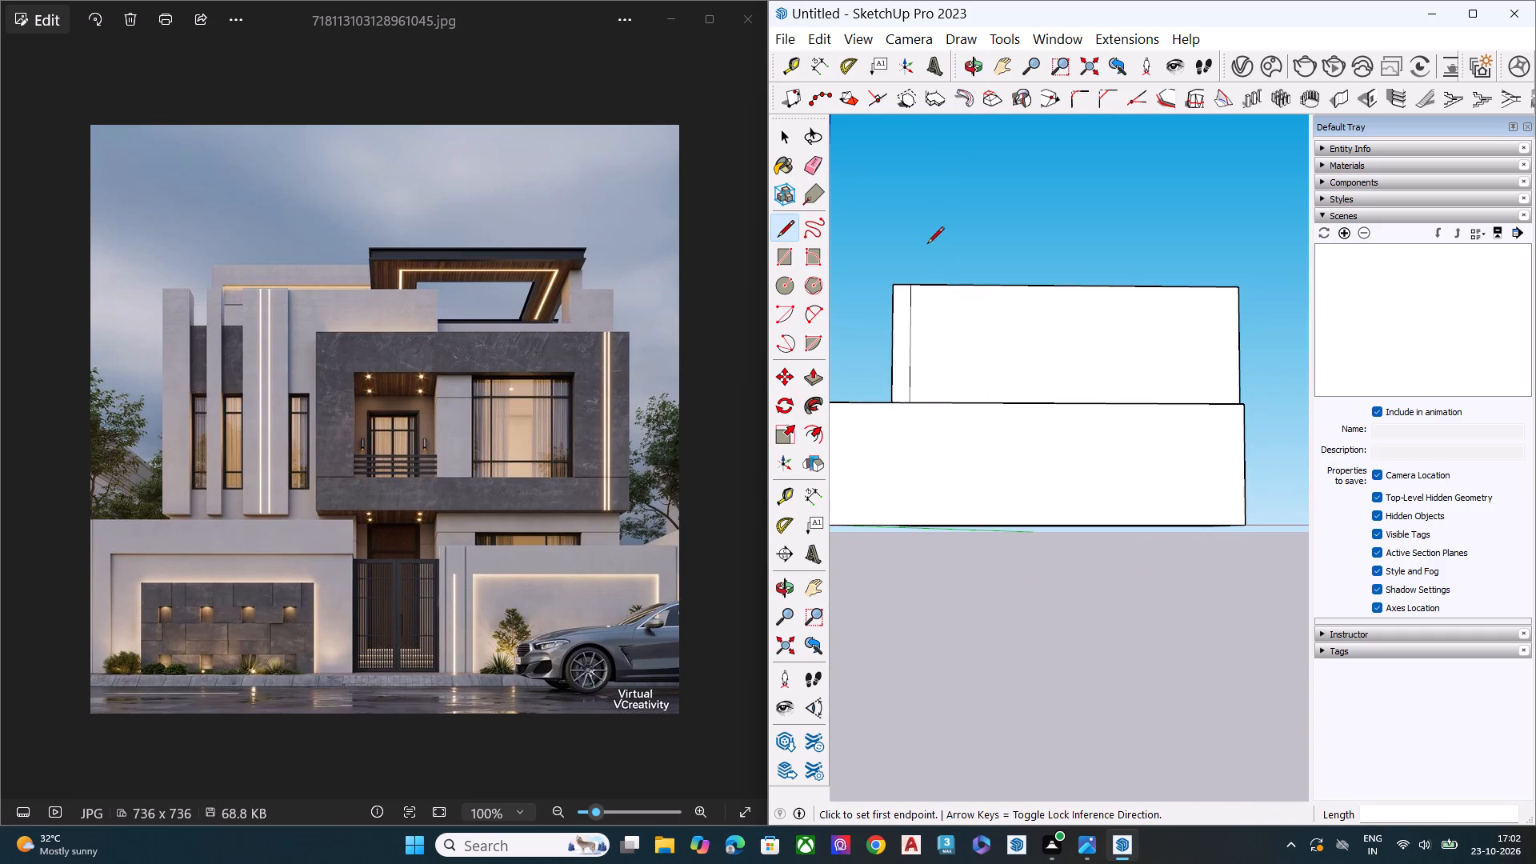
pyautogui.scroll(4, 950, 301)
pyautogui.scroll(-2, 922, 292)
pyautogui.scroll(1, 912, 297)
pyautogui.scroll(-6, 902, 301)
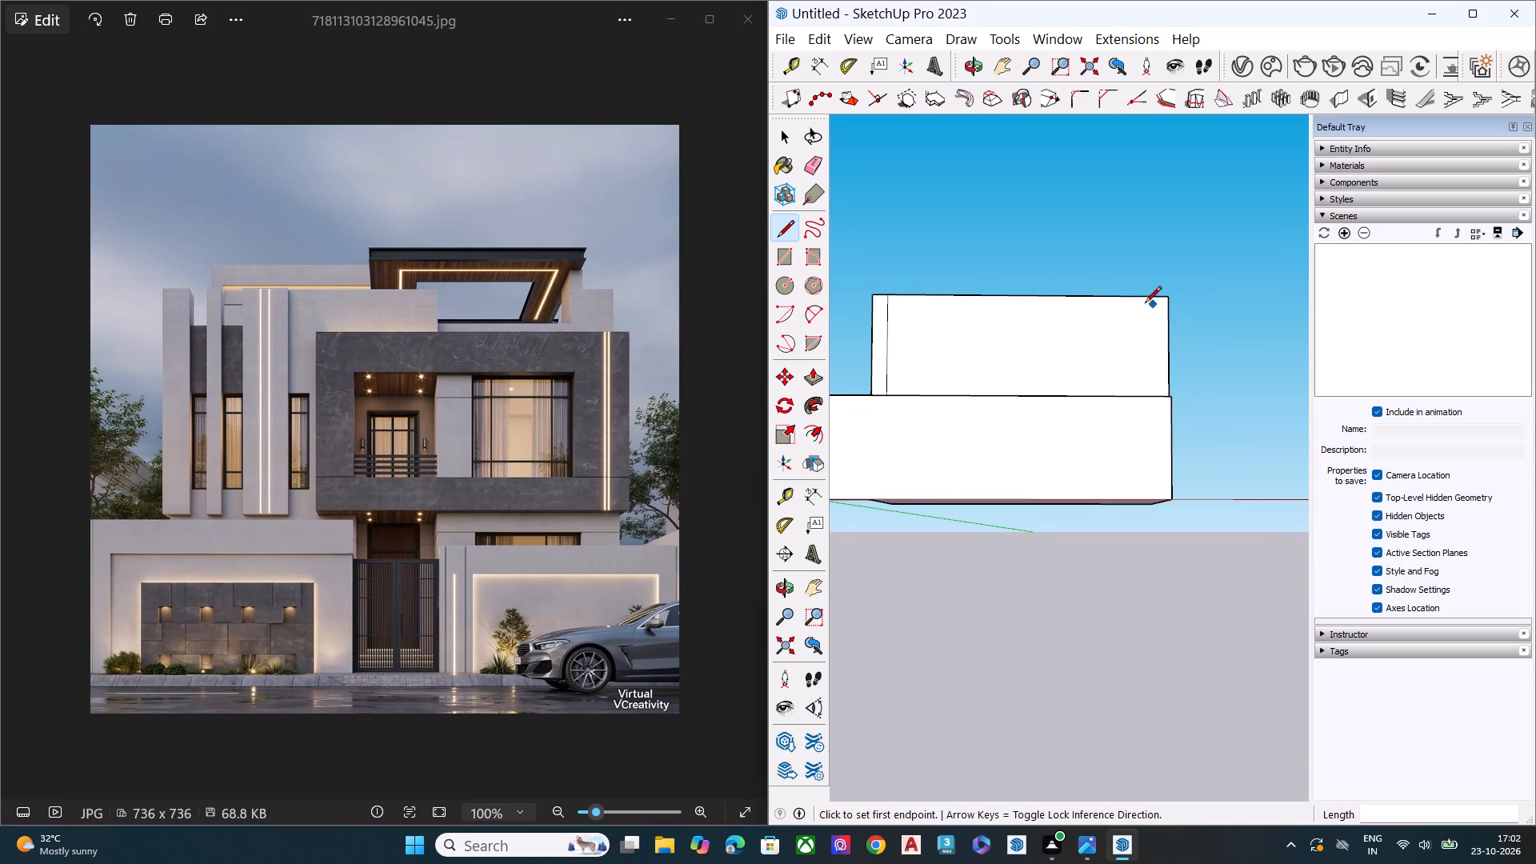
pyautogui.click(977, 295)
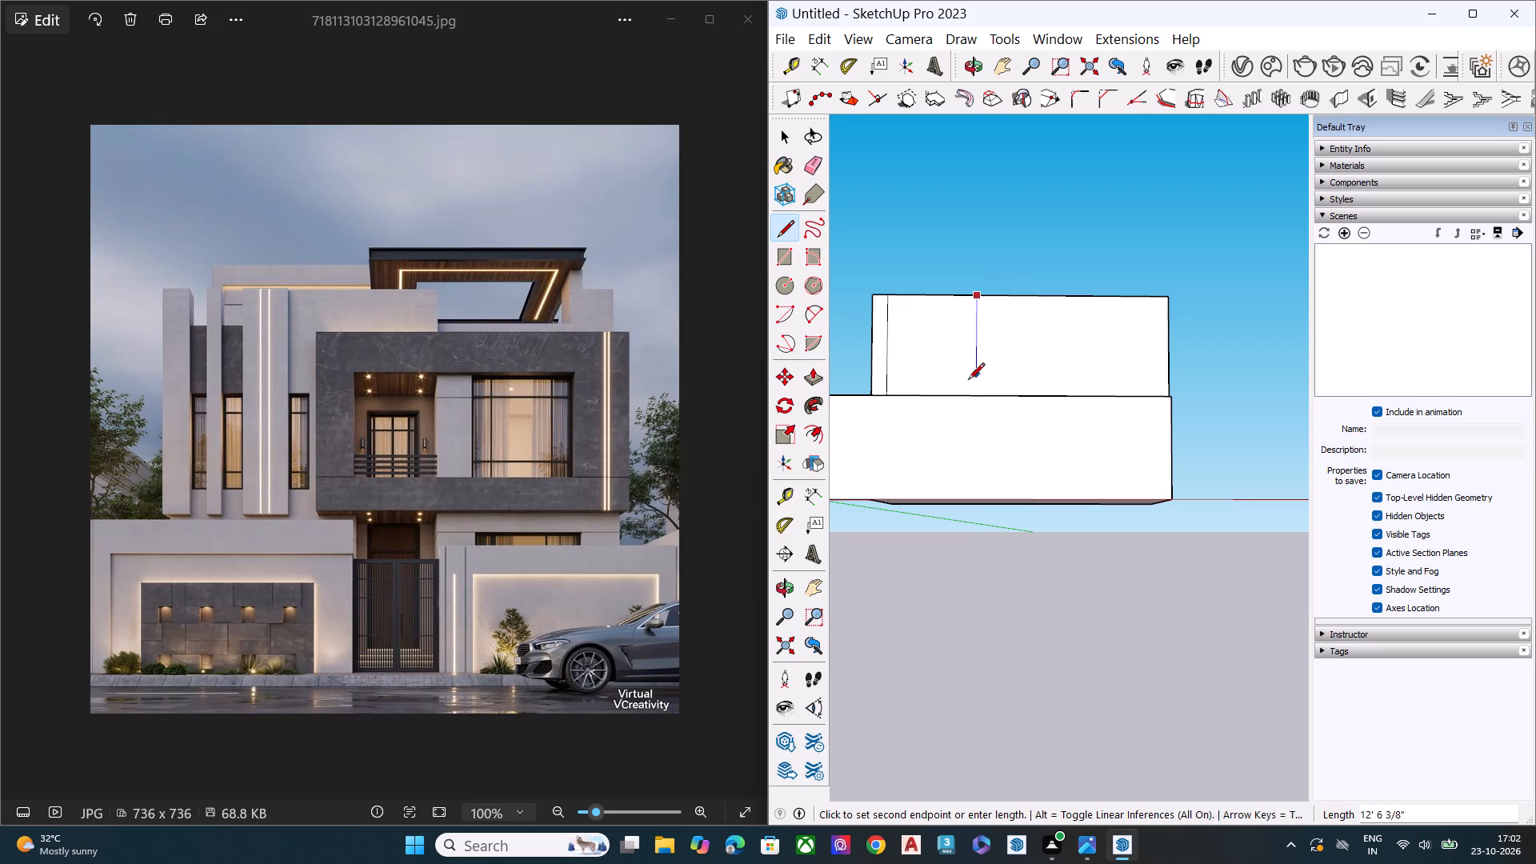
pyautogui.moveTo(974, 403); pyautogui.dragTo(966, 525, button='middle')
pyautogui.scroll(3, 963, 420)
pyautogui.scroll(-1, 962, 414)
pyautogui.scroll(3, 962, 414)
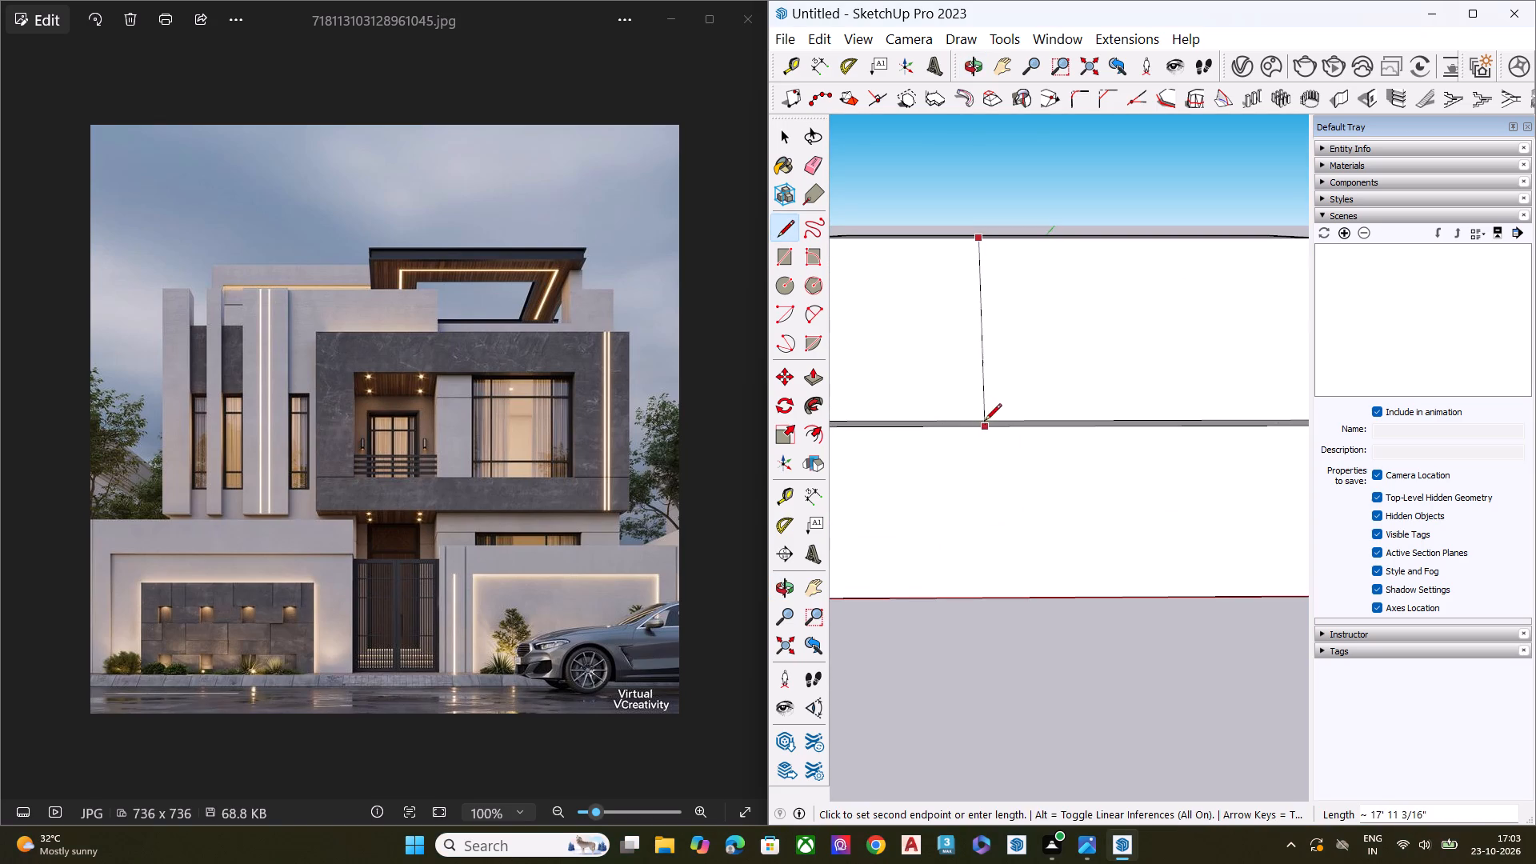
pyautogui.click(983, 414)
# Draw three closely spaced vertical lines about 17' 8" long on the upper front face, just inward of the first end strip.
pyautogui.scroll(-8, 1028, 342)
pyautogui.moveTo(949, 328); pyautogui.dragTo(964, 272, button='middle')
pyautogui.scroll(5, 965, 271)
pyautogui.scroll(-1, 968, 302)
pyautogui.scroll(1, 968, 303)
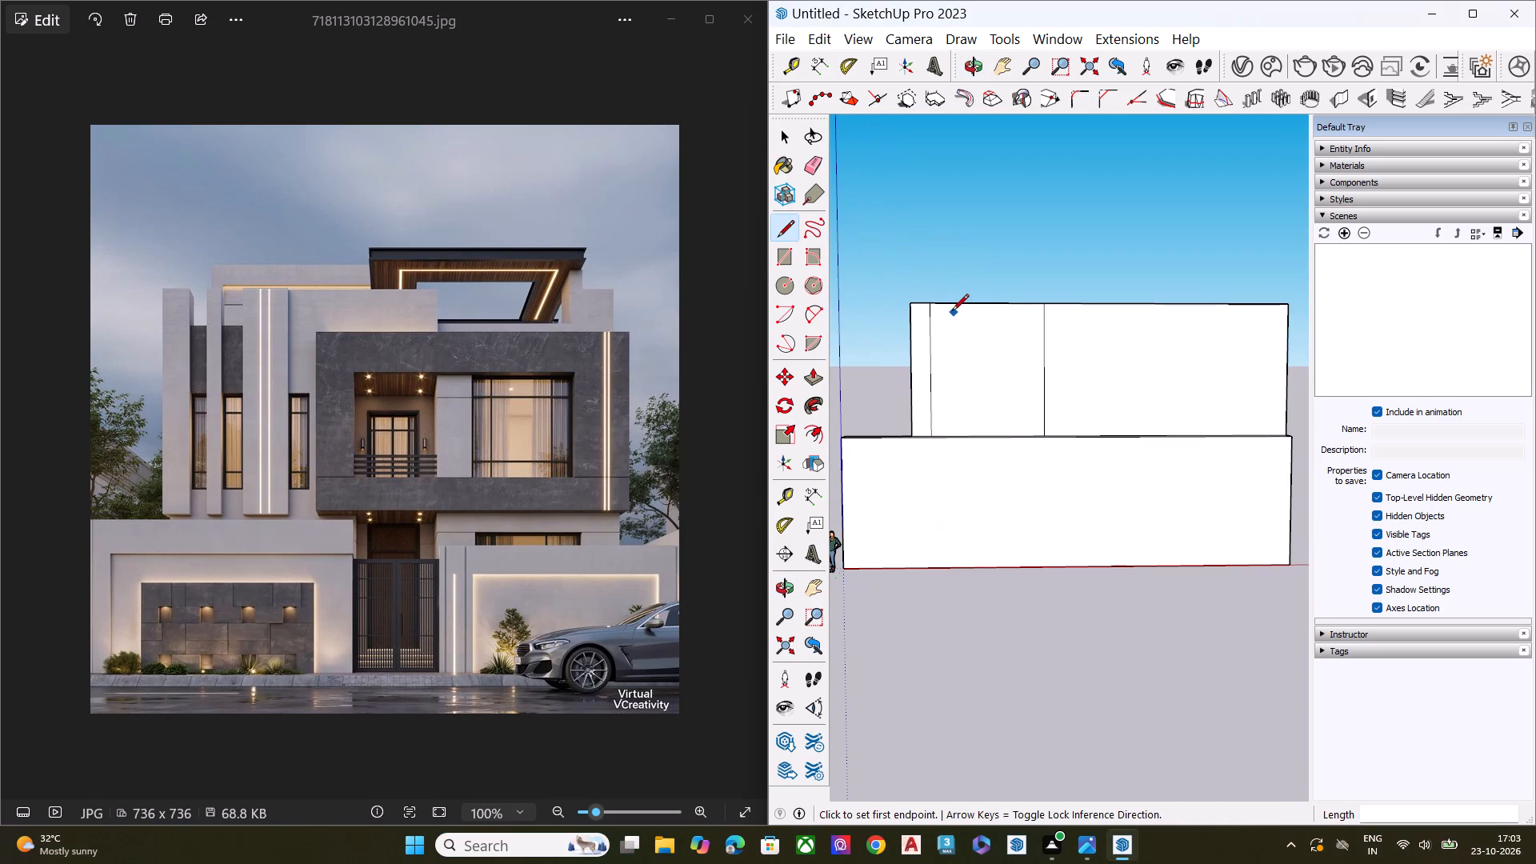
pyautogui.scroll(-1, 947, 306)
pyautogui.scroll(5, 947, 306)
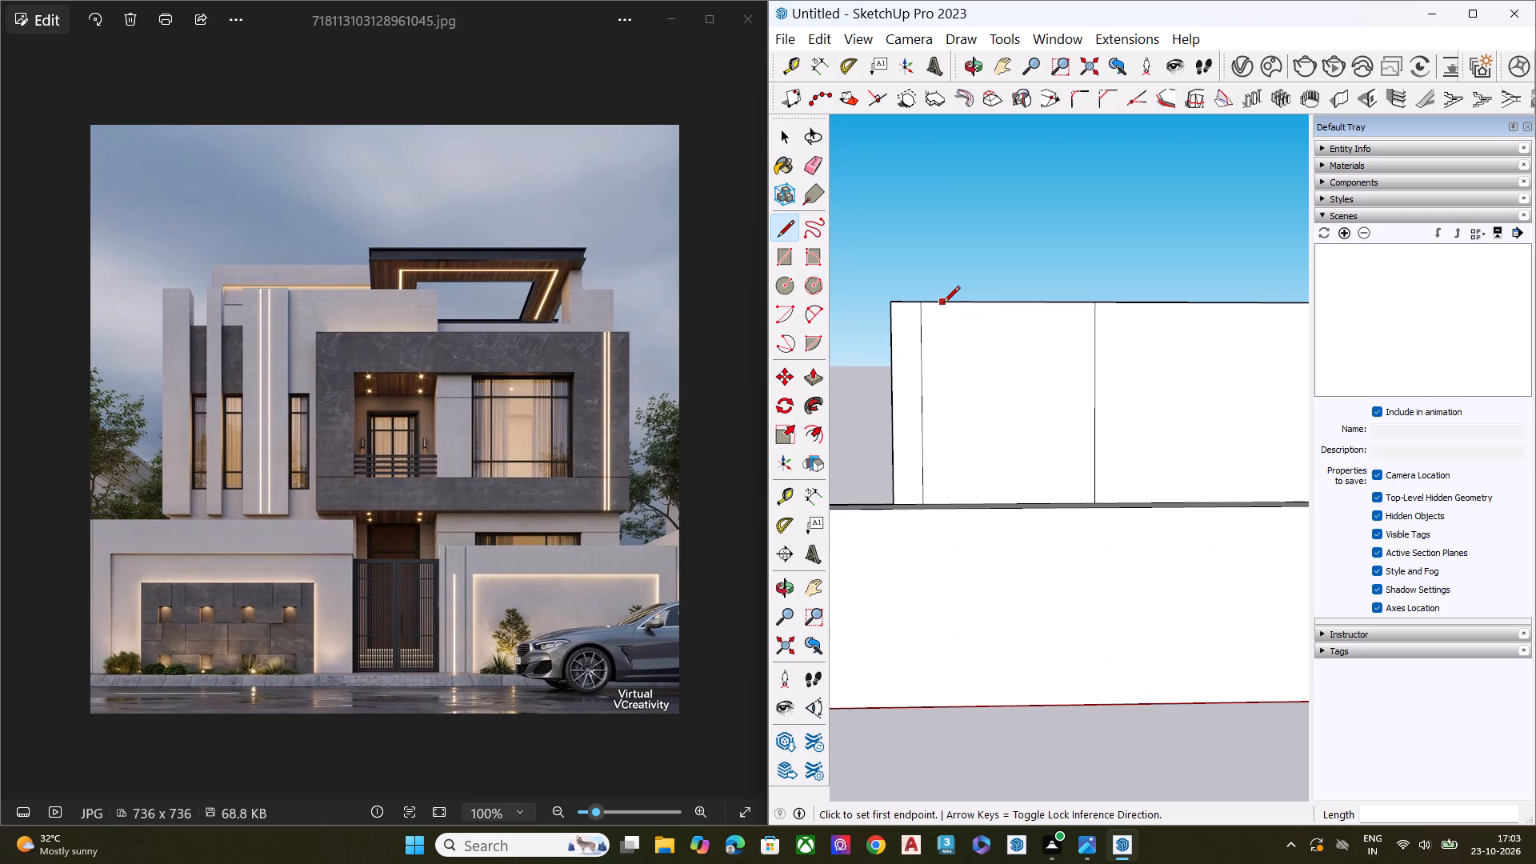
pyautogui.click(943, 304)
pyautogui.click(945, 500)
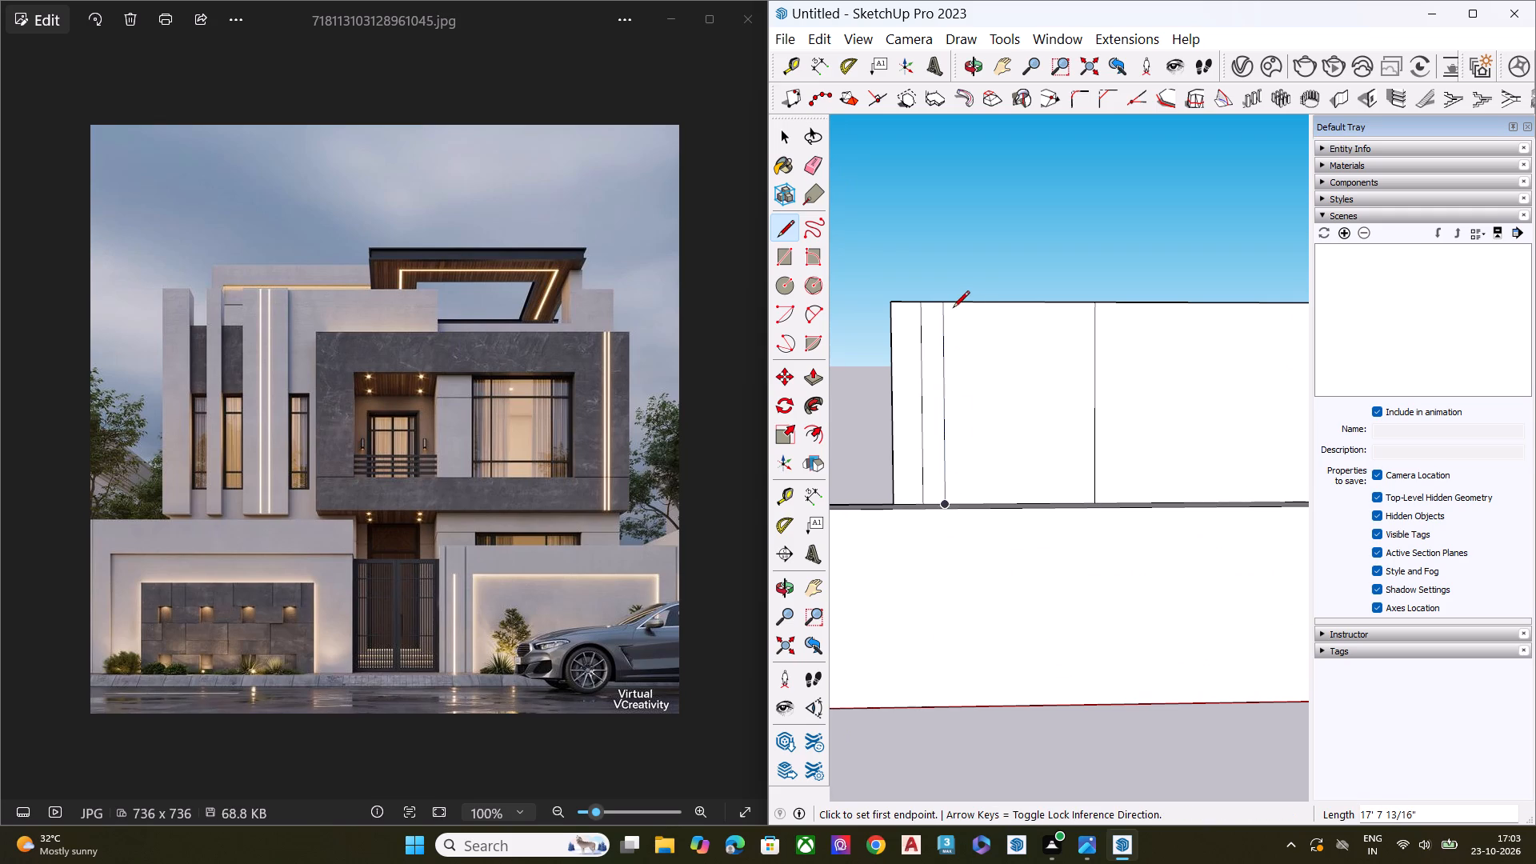
pyautogui.click(960, 303)
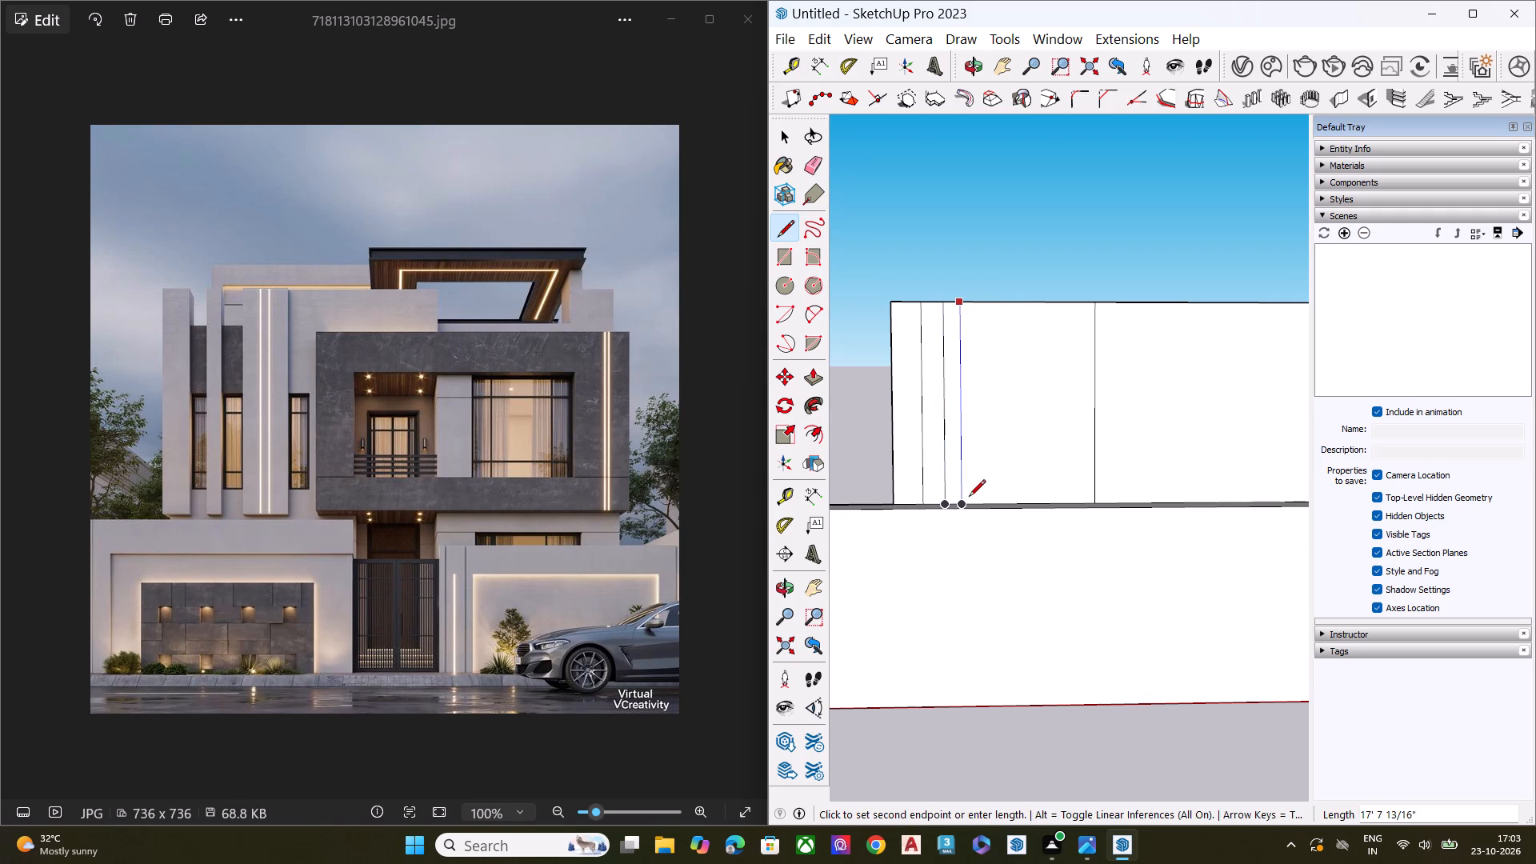
pyautogui.click(969, 498)
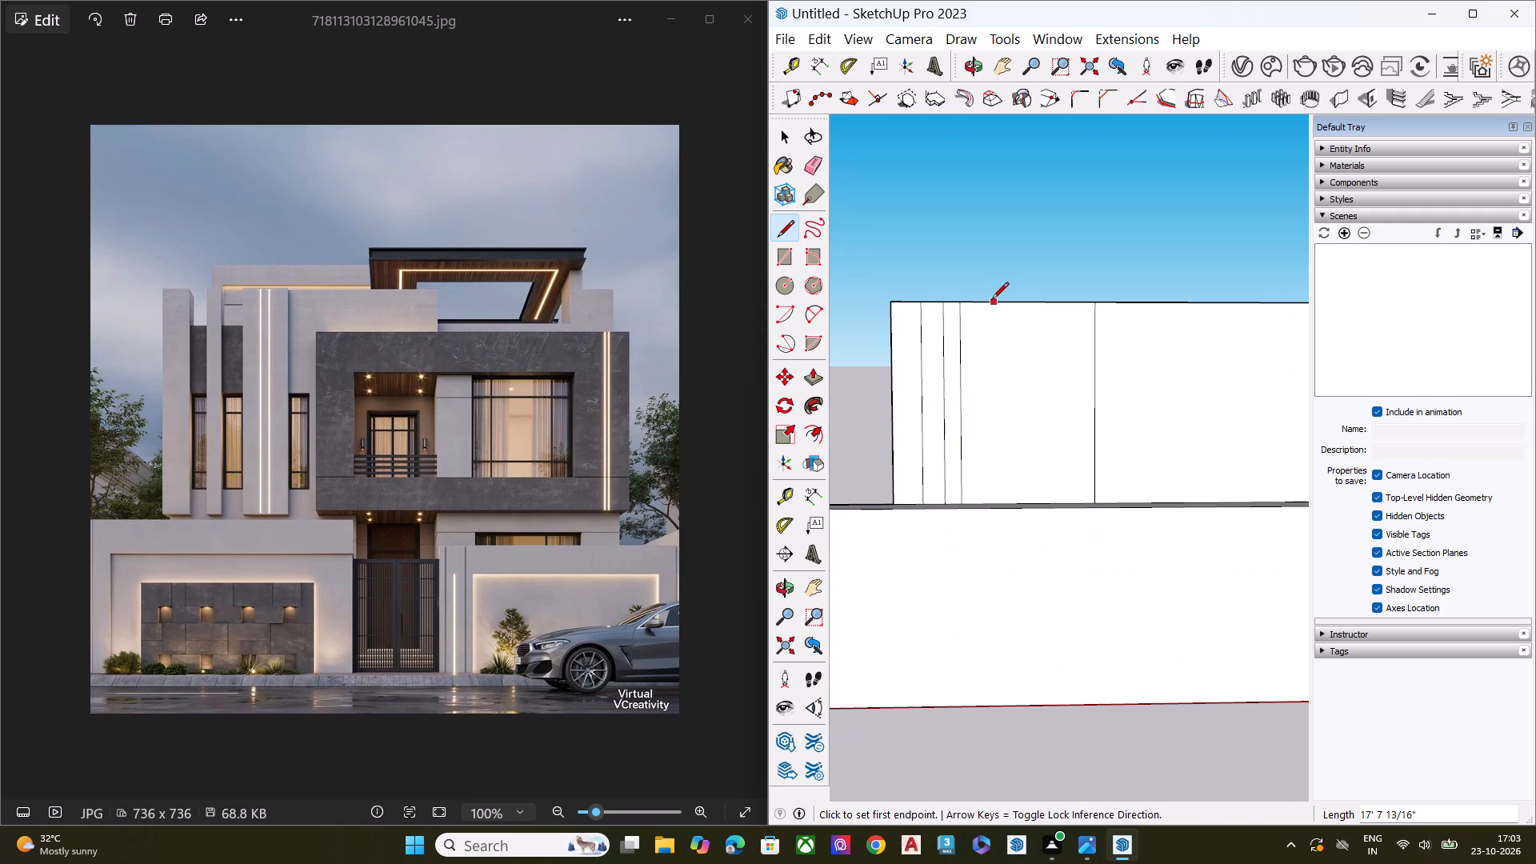
pyautogui.click(983, 306)
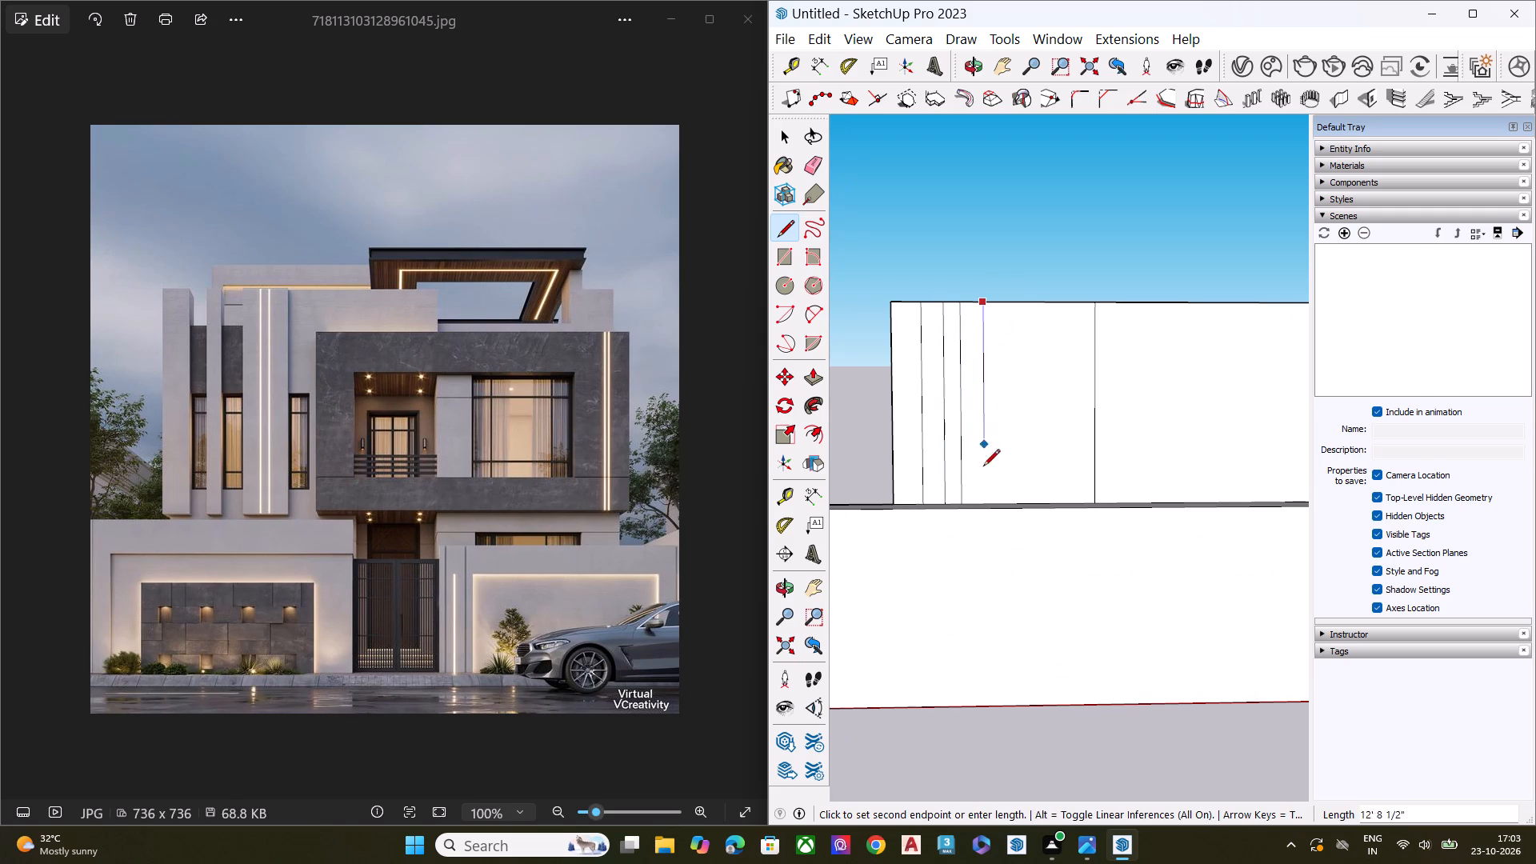
pyautogui.click(984, 498)
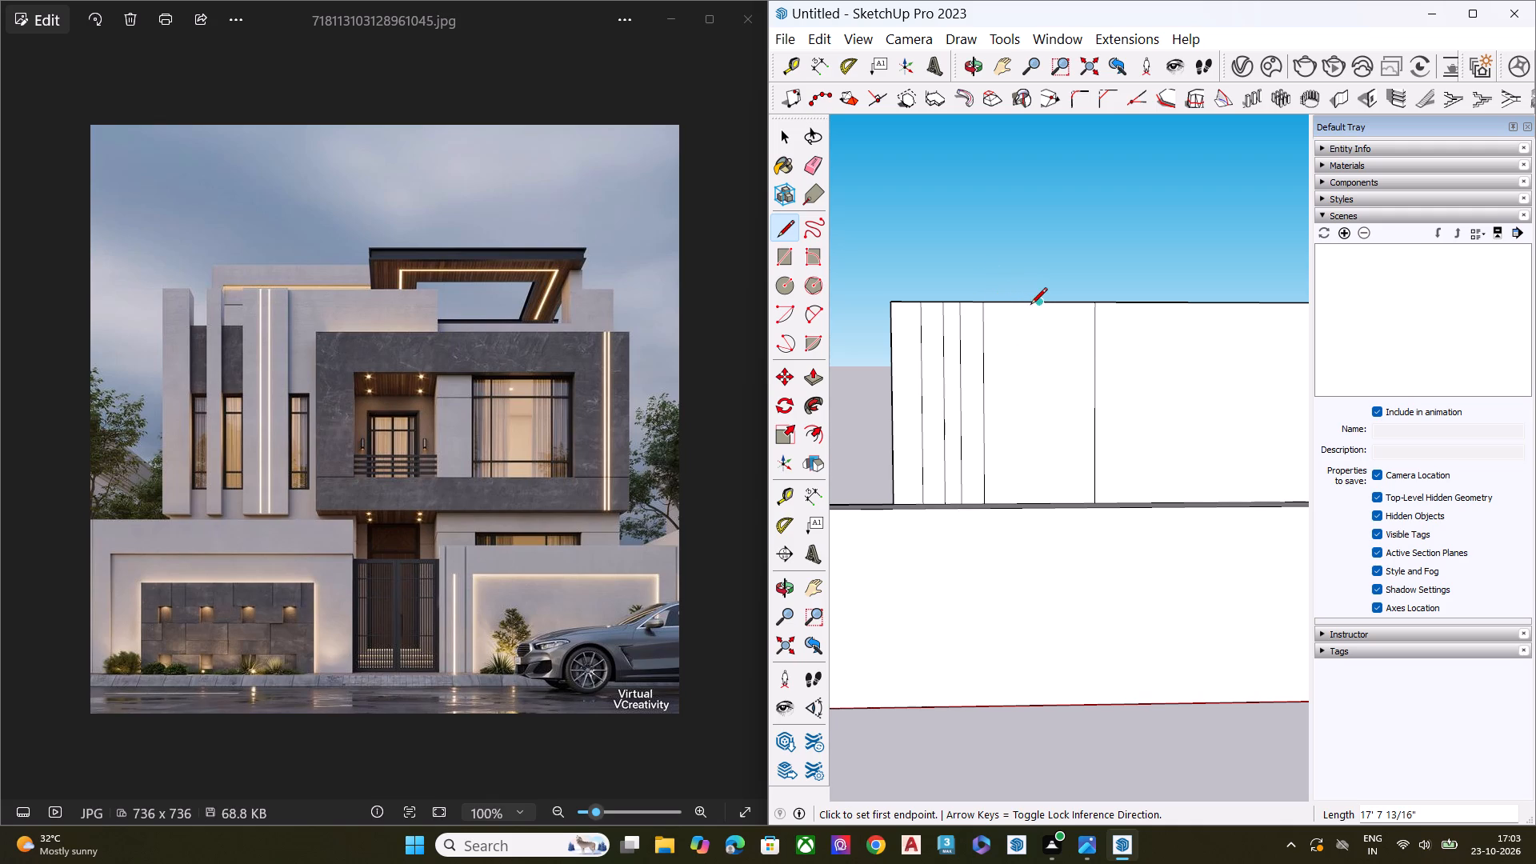
# Draw a full-height vertical line near the middle of the wide strip between the closely spaced lines and the one-third divider.
pyautogui.scroll(1, 1021, 302)
pyautogui.scroll(-1, 1021, 302)
pyautogui.scroll(3, 1021, 302)
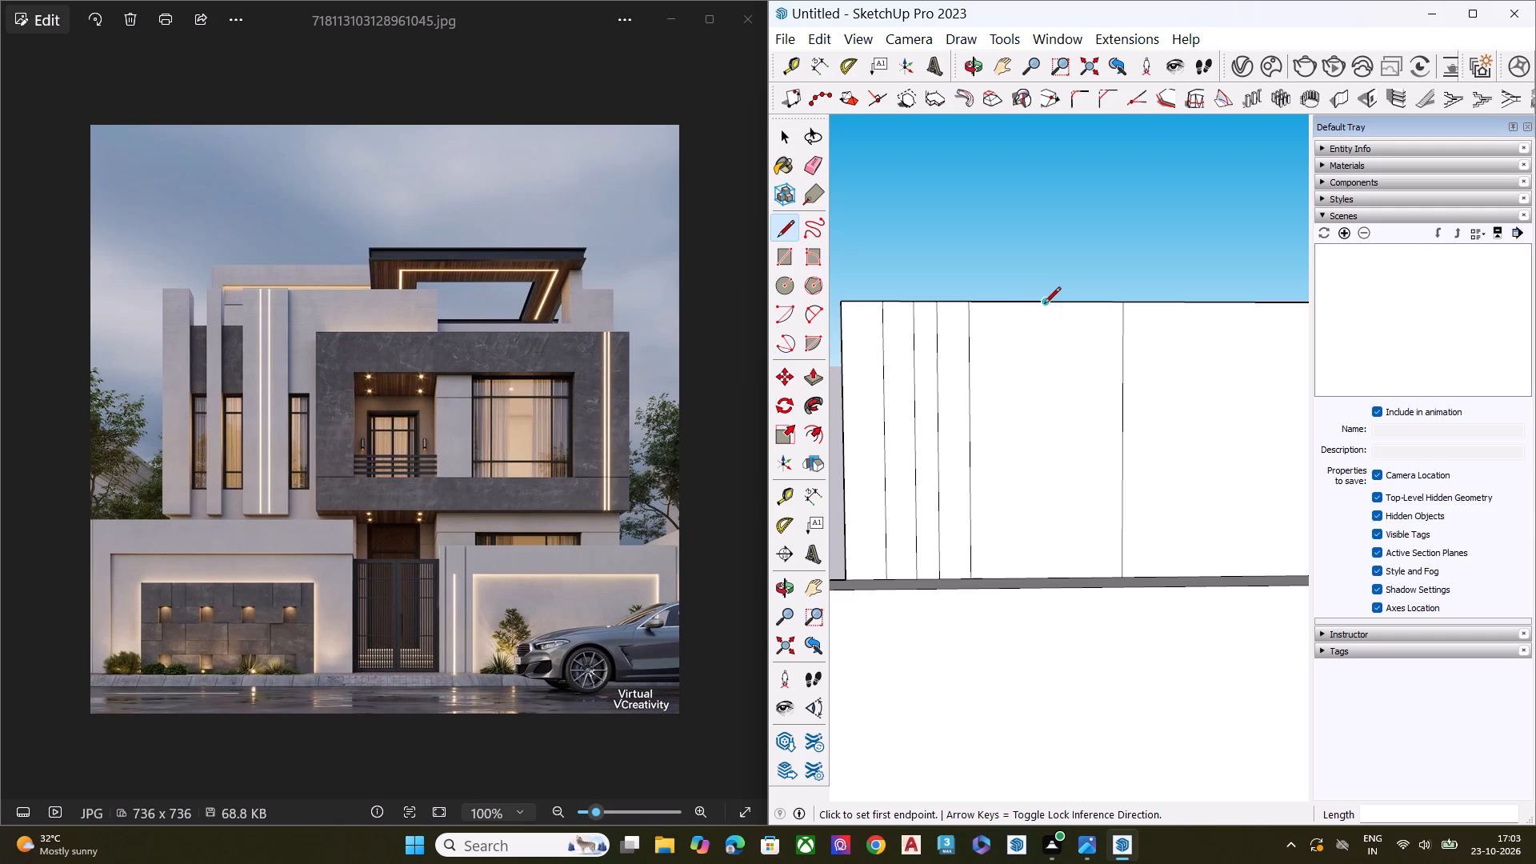
pyautogui.click(1032, 304)
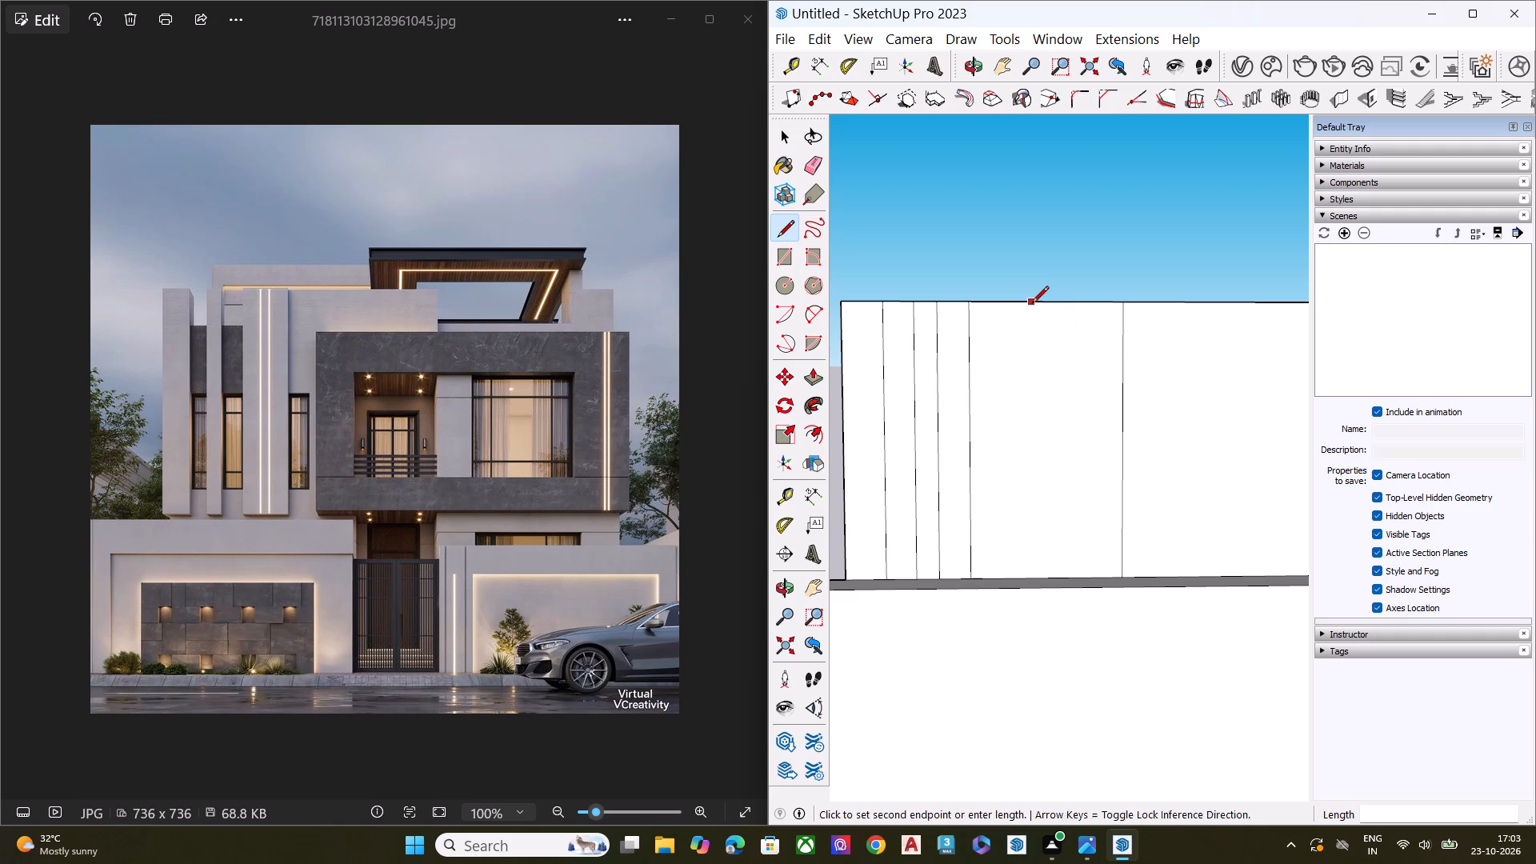
pyautogui.click(1035, 578)
pyautogui.scroll(-4, 1052, 414)
pyautogui.scroll(1, 1054, 414)
pyautogui.scroll(-2, 1054, 414)
pyautogui.moveTo(1048, 426); pyautogui.dragTo(1046, 374, button='middle')
pyautogui.scroll(4, 981, 366)
pyautogui.scroll(-1, 958, 359)
pyautogui.scroll(3, 958, 359)
pyautogui.scroll(-10, 1115, 369)
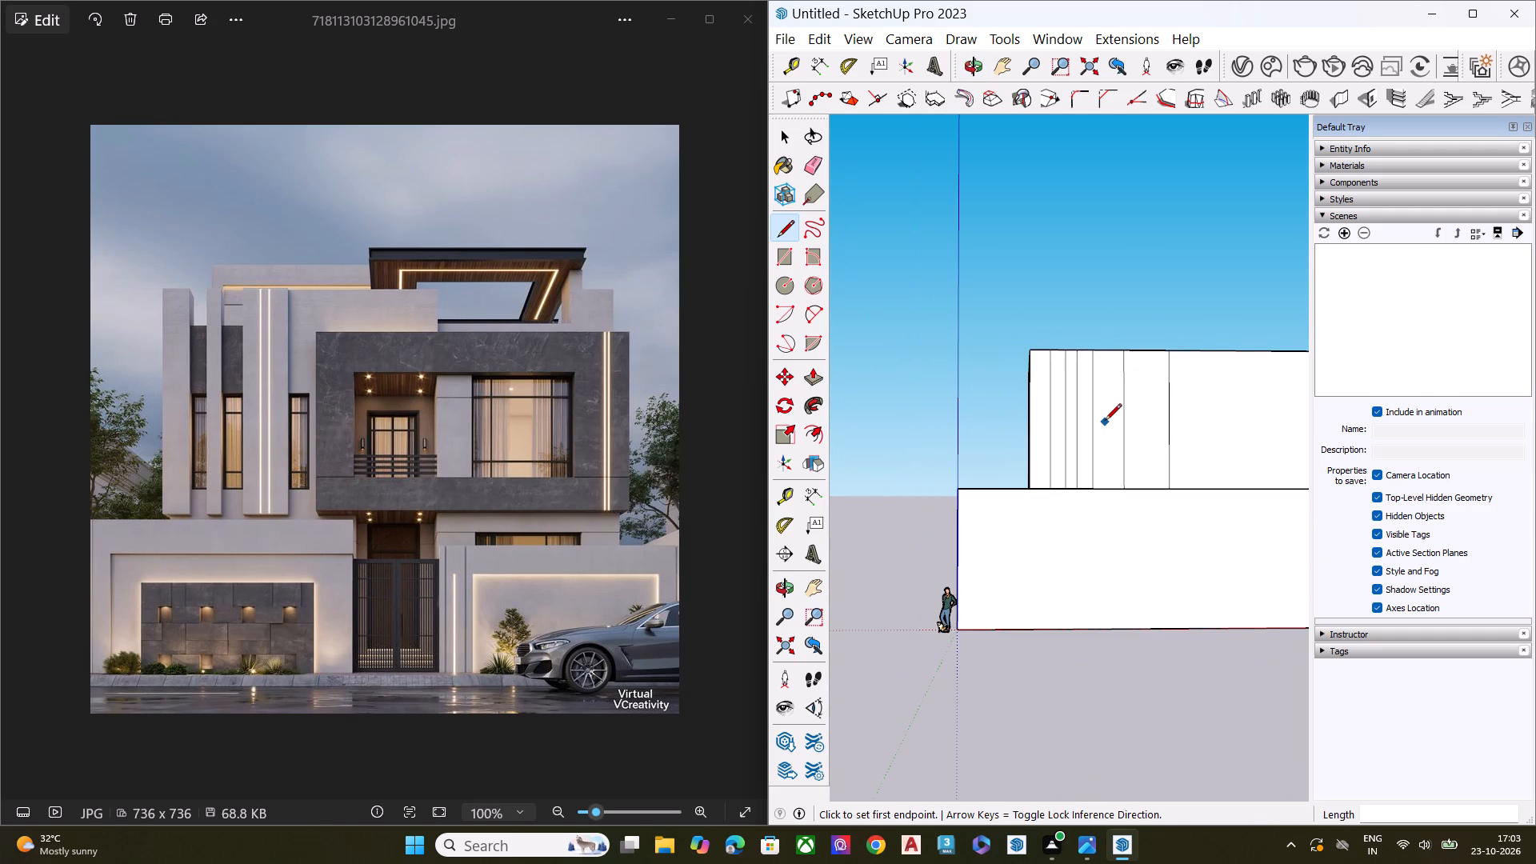
pyautogui.press('space')
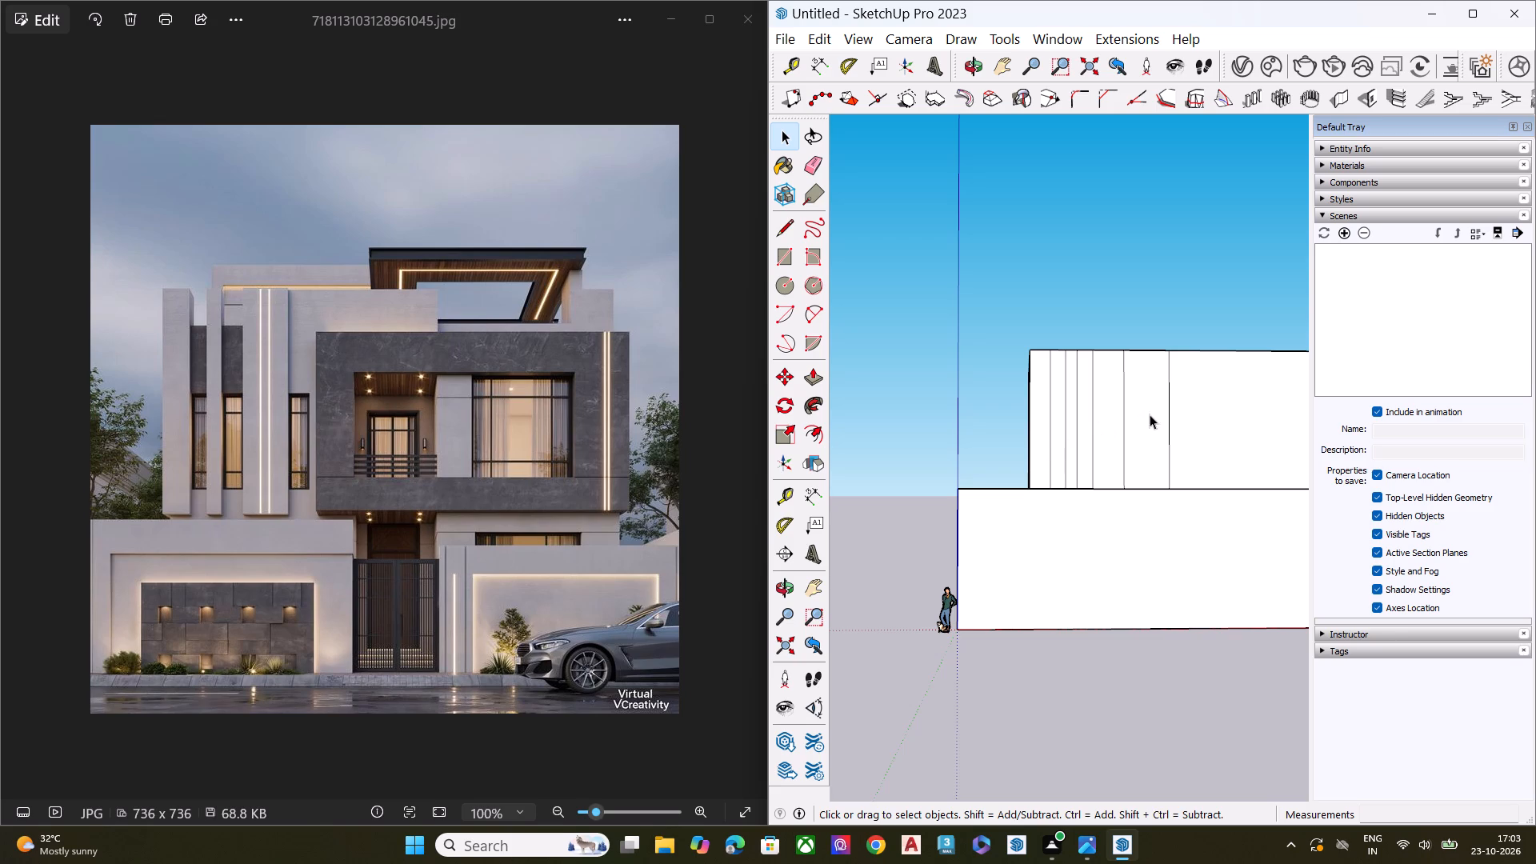
# Scale the fifth facade strip from the side-offset end by 1.50 toward the wide face, and its opposite edge inward by about 0.77.
pyautogui.scroll(7, 1148, 388)
pyautogui.scroll(-7, 902, 346)
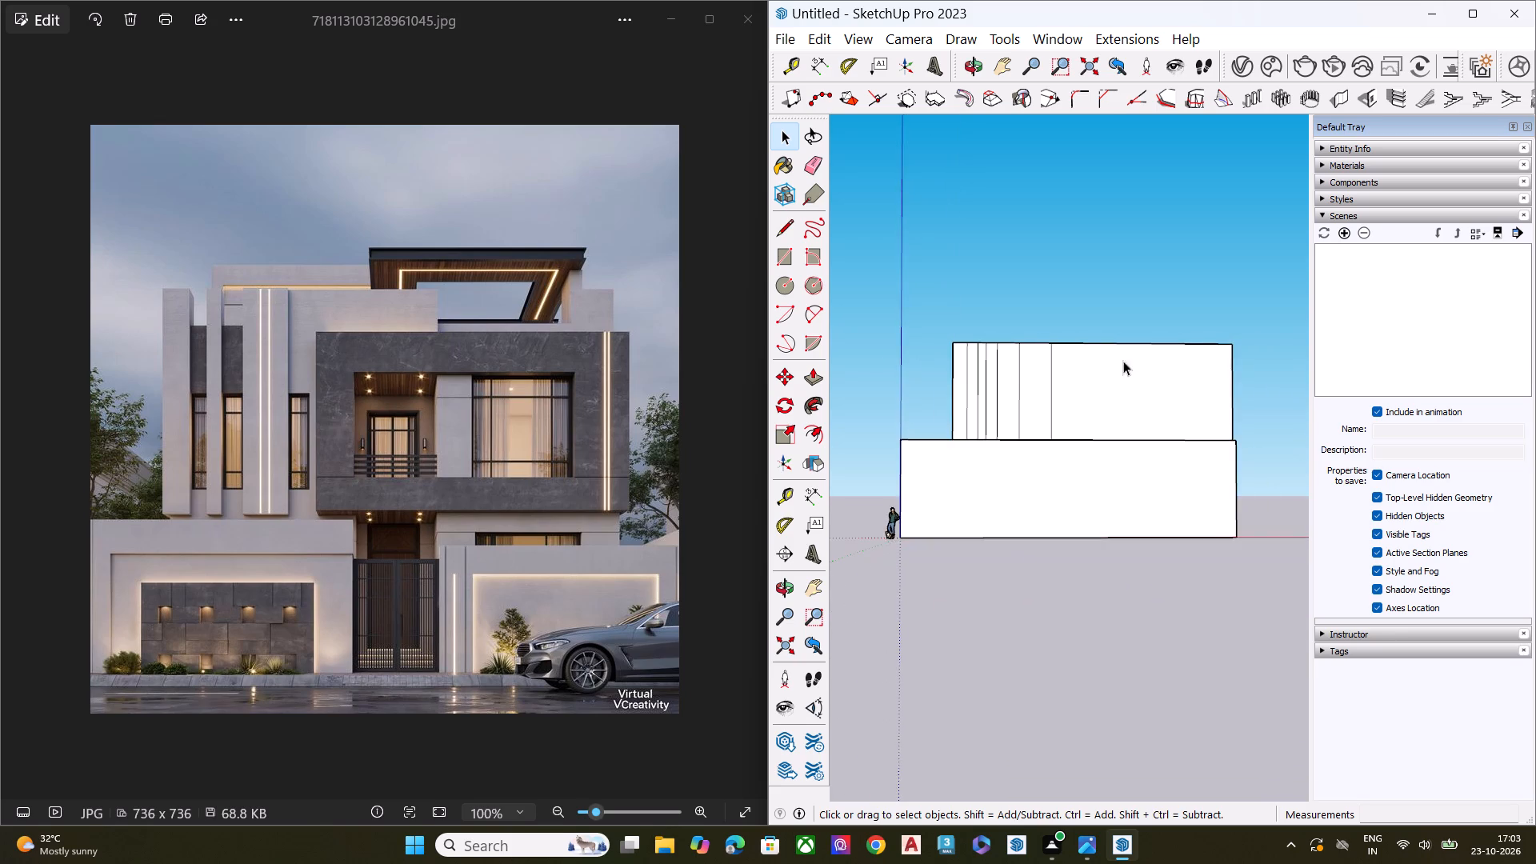
pyautogui.scroll(3, 1152, 355)
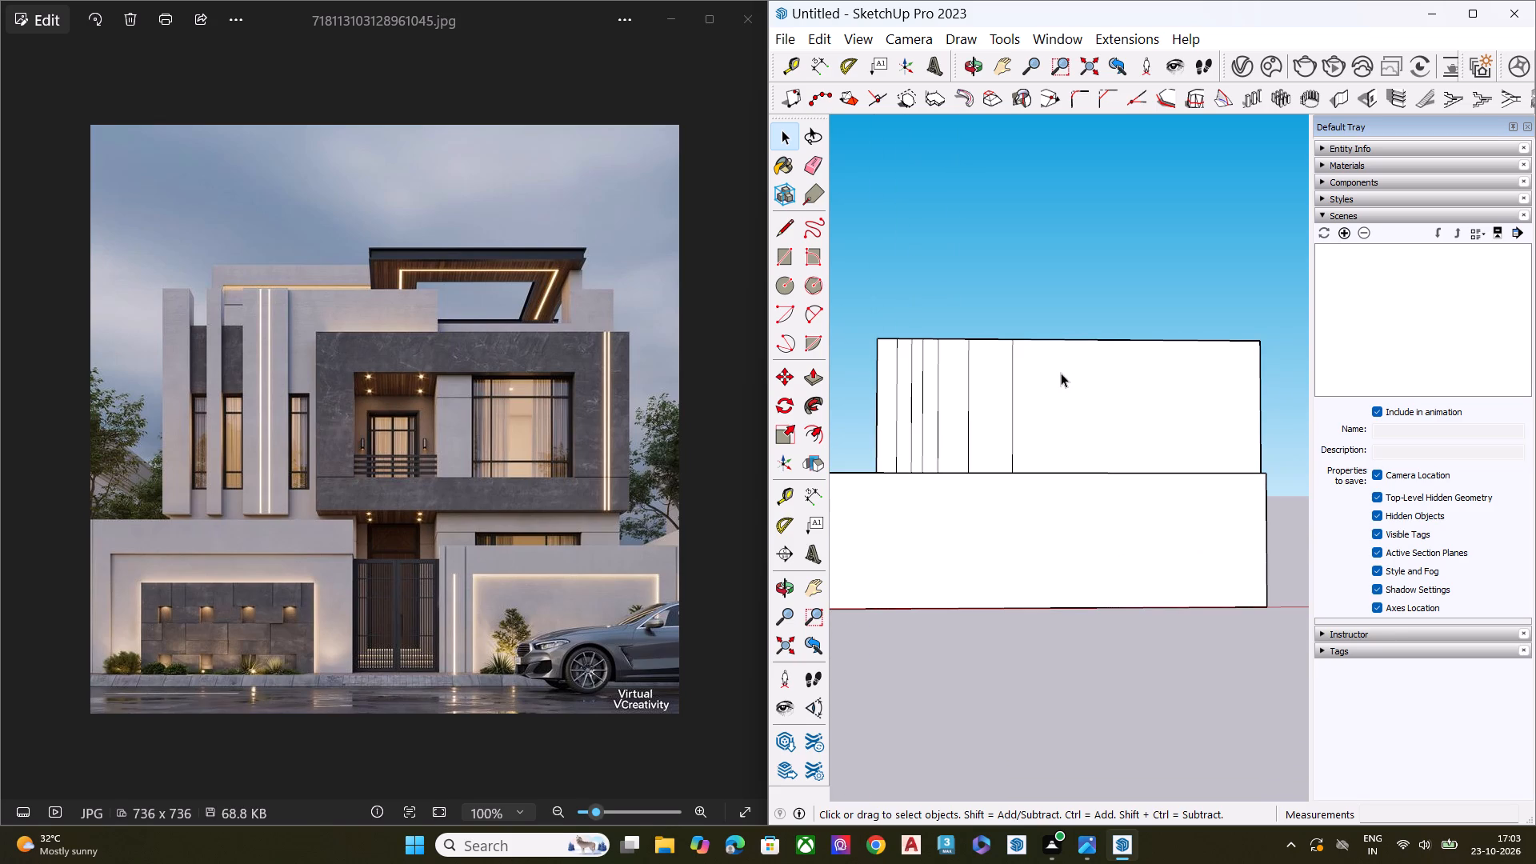
pyautogui.scroll(2, 931, 342)
pyautogui.scroll(-1, 955, 350)
pyautogui.scroll(2, 963, 355)
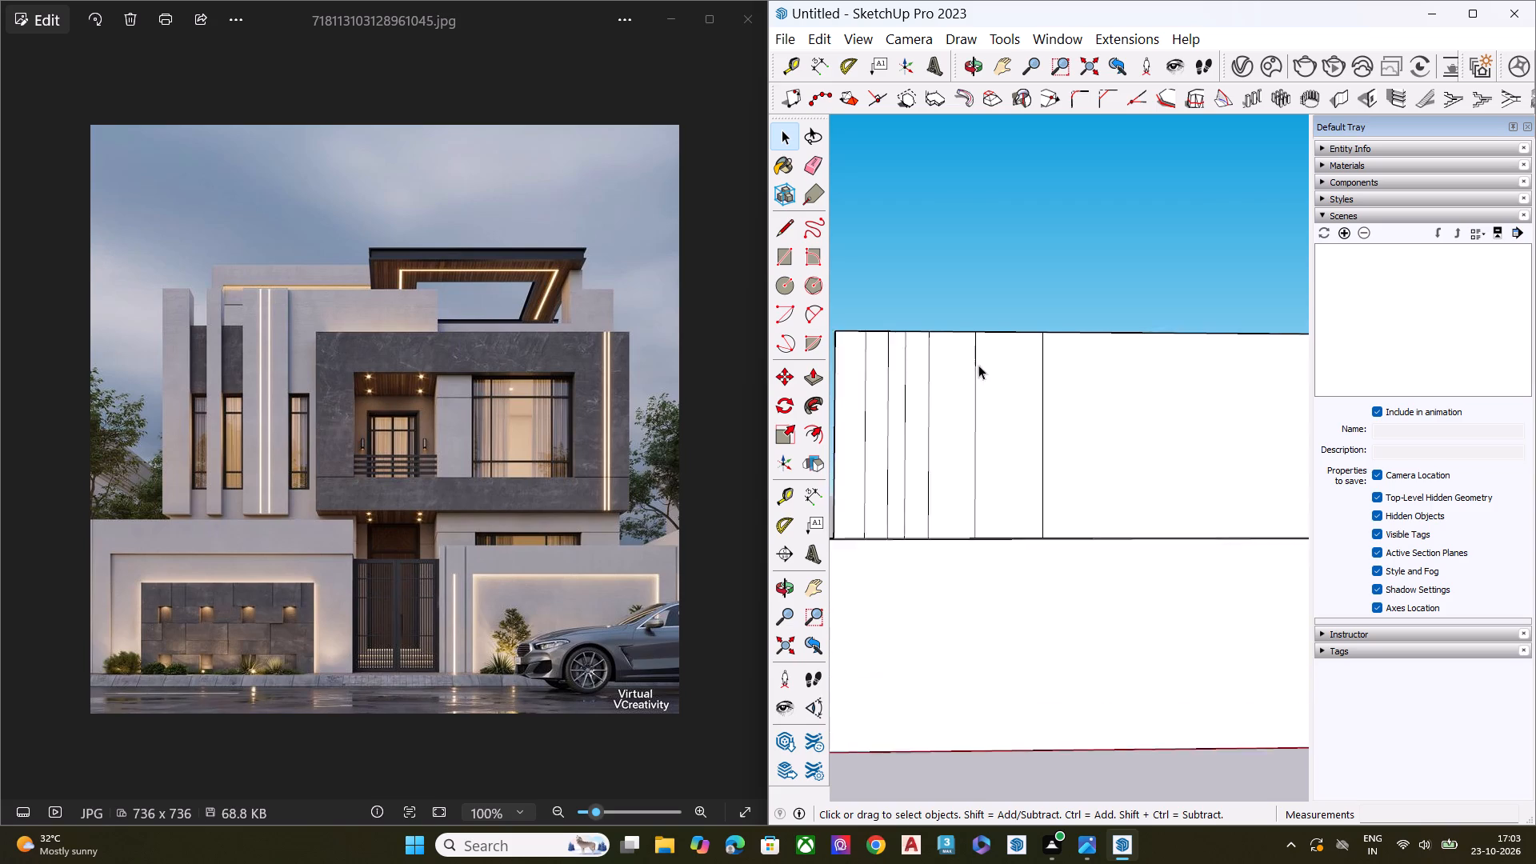
pyautogui.scroll(2, 978, 365)
pyautogui.doubleClick(961, 408)
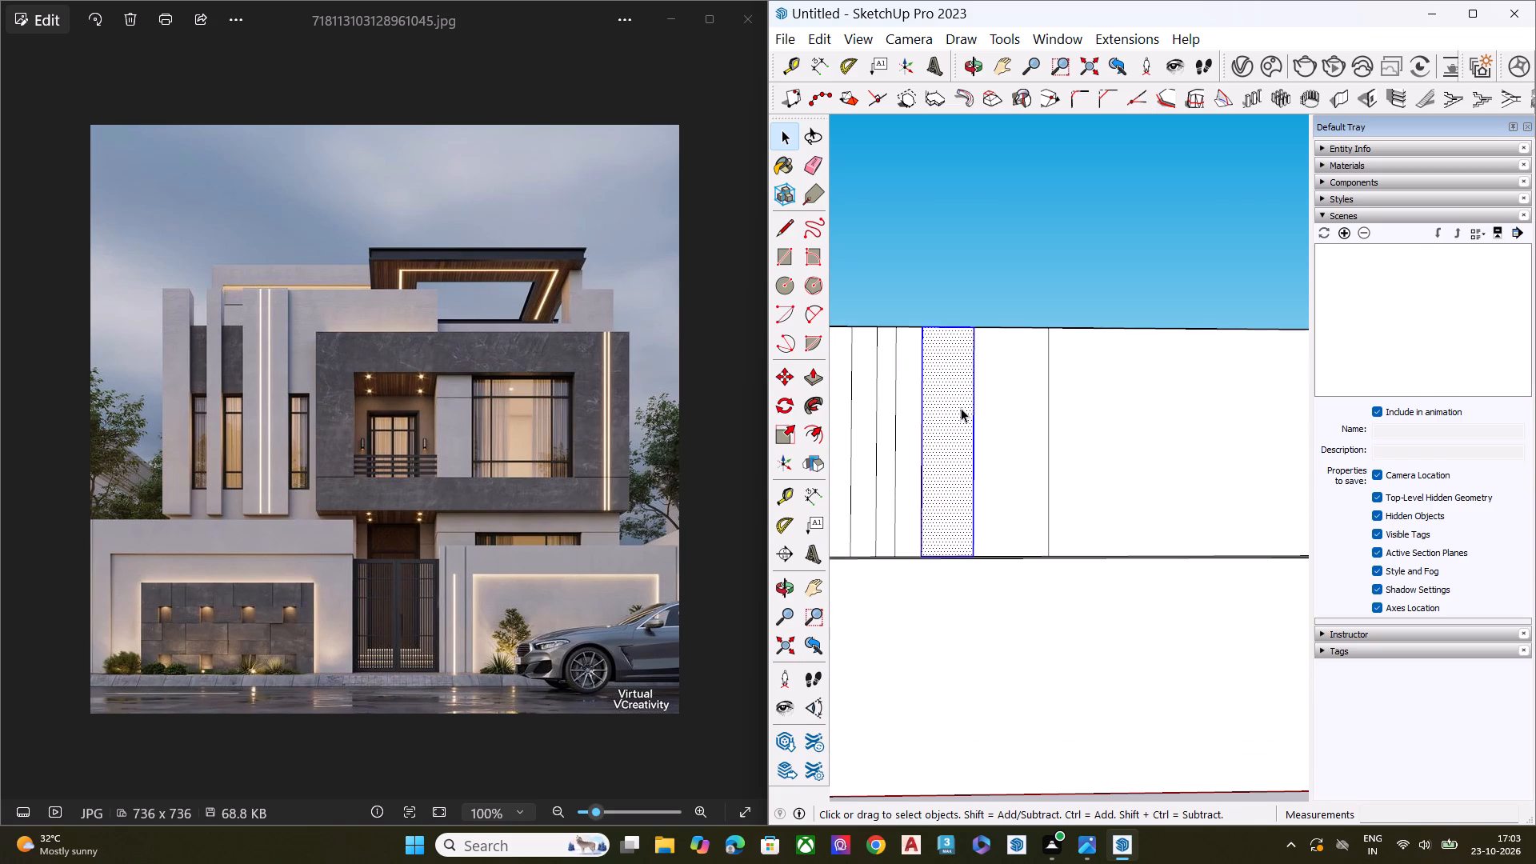
pyautogui.press('s')
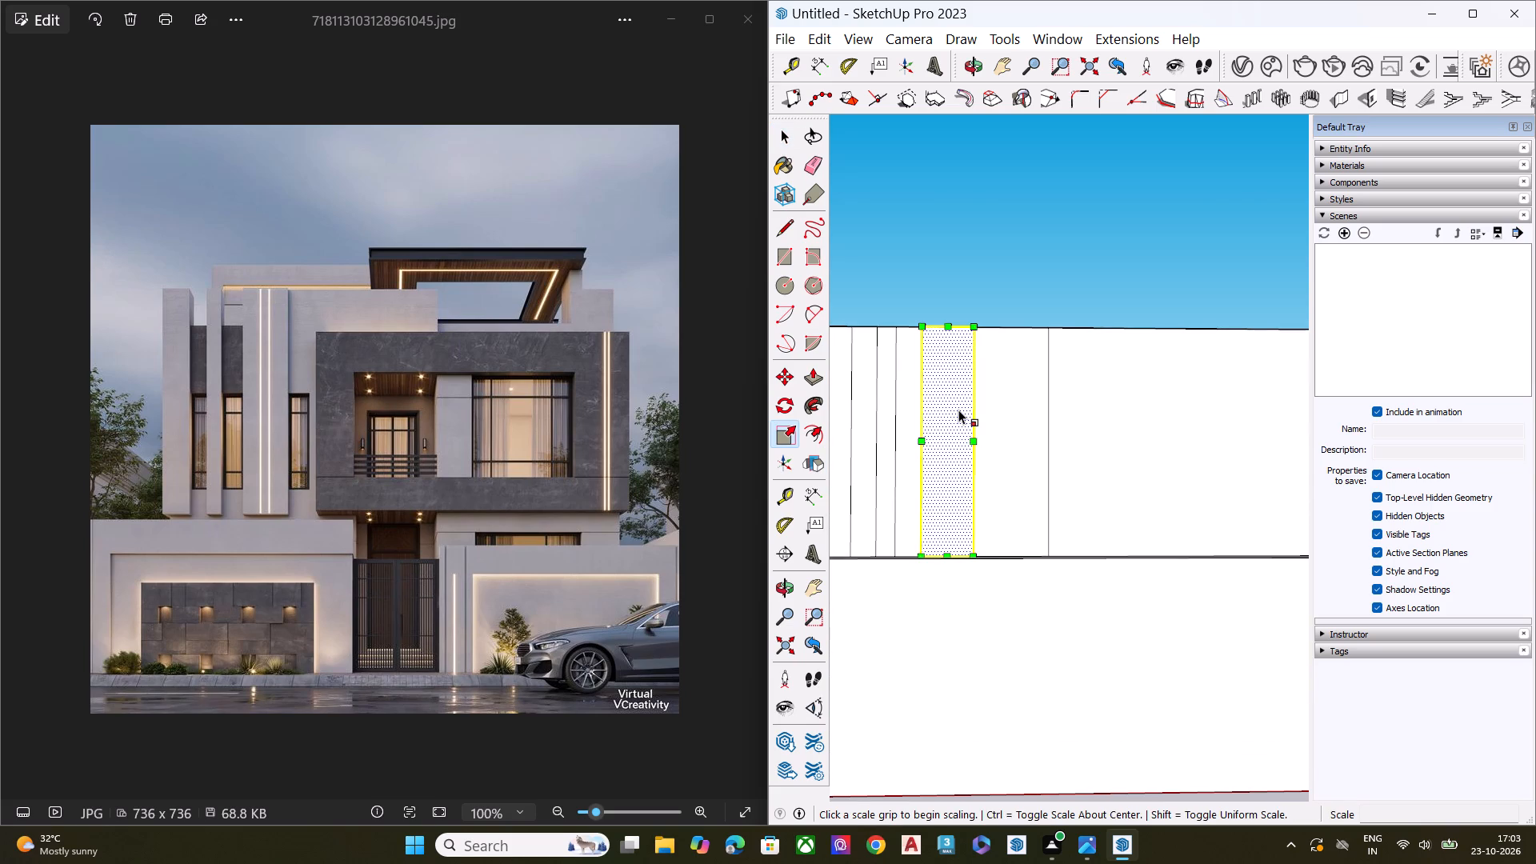
pyautogui.click(977, 442)
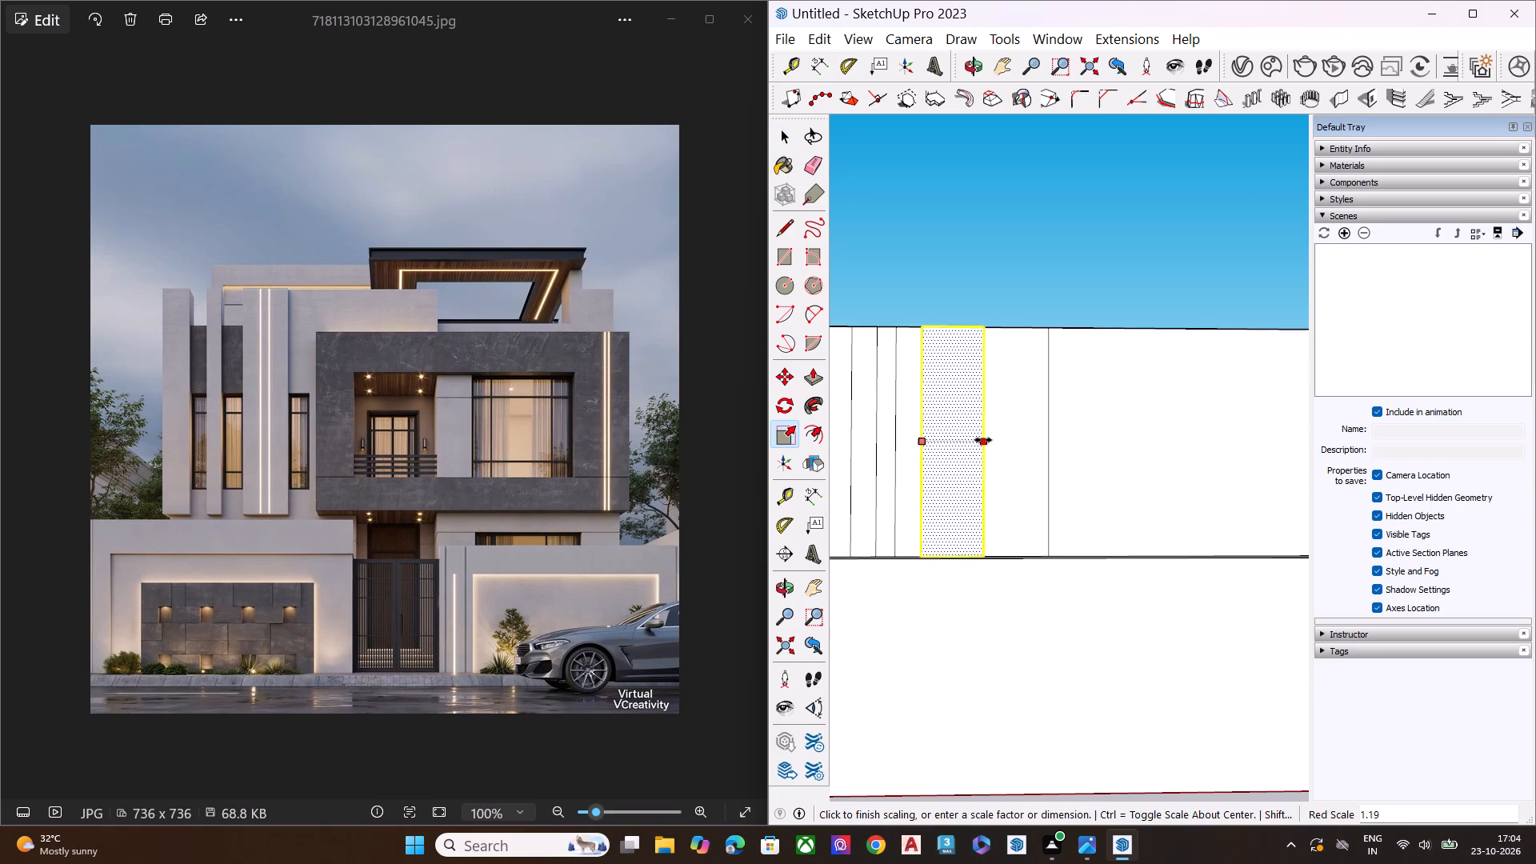
pyautogui.click(1001, 444)
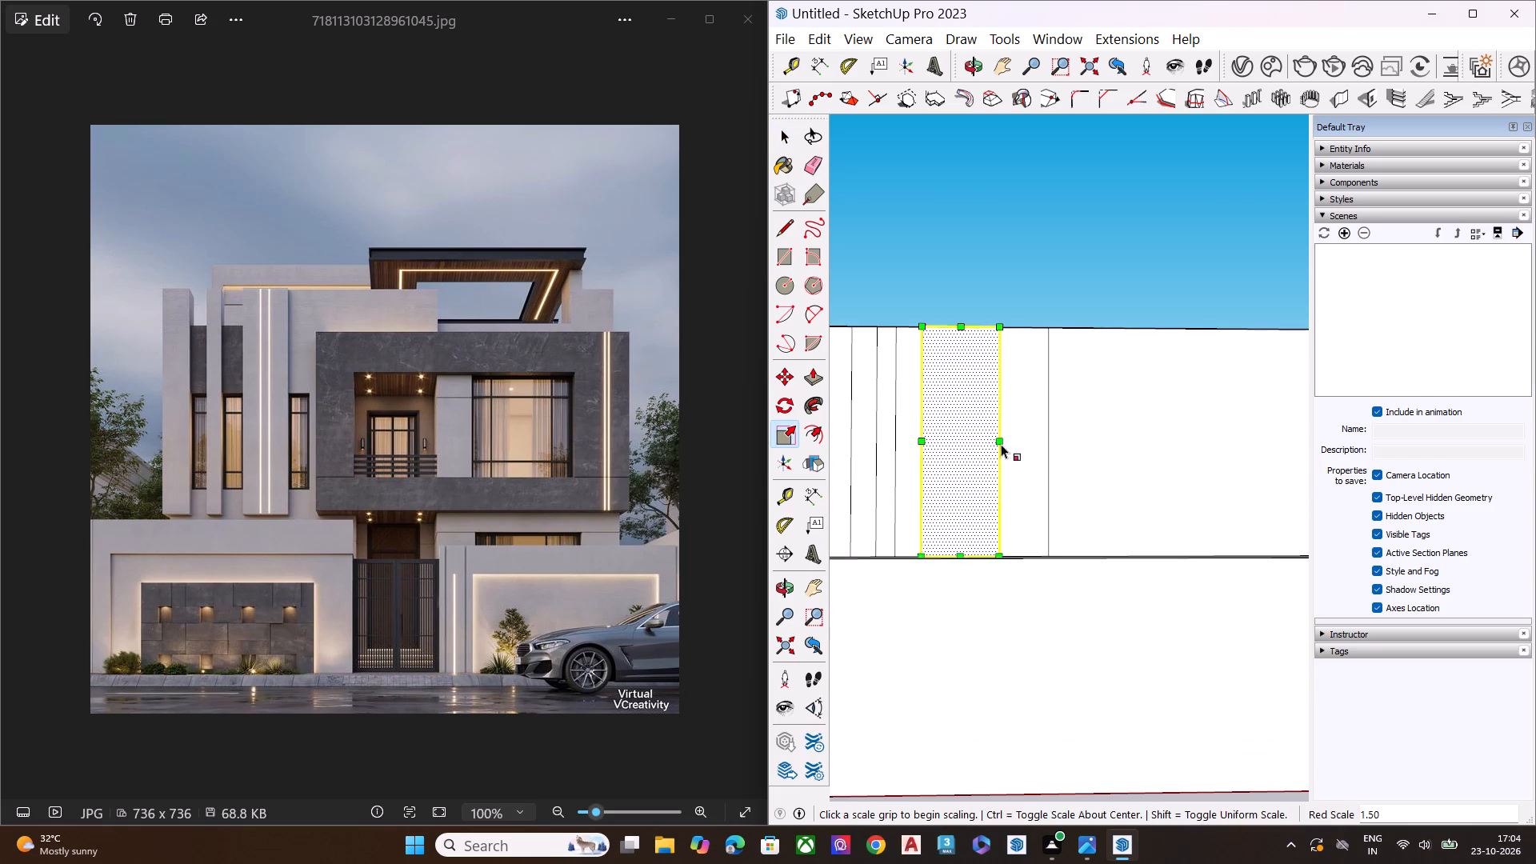
pyautogui.click(922, 442)
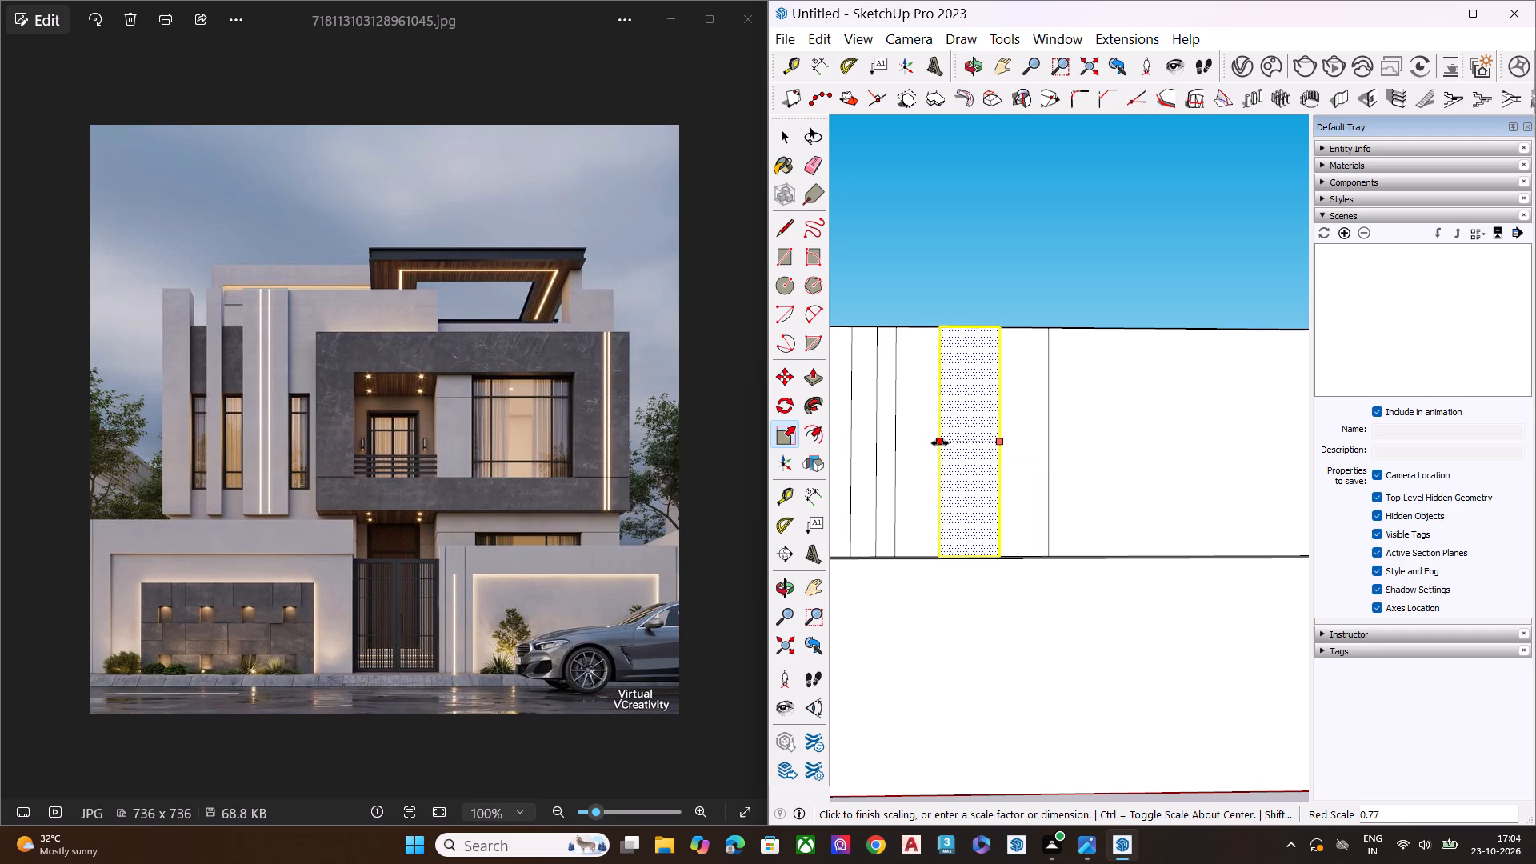
pyautogui.click(938, 443)
pyautogui.scroll(-3, 1003, 447)
pyautogui.scroll(1, 1029, 449)
pyautogui.scroll(-3, 1040, 449)
pyautogui.scroll(4, 944, 422)
pyautogui.scroll(-2, 950, 414)
pyautogui.scroll(4, 950, 414)
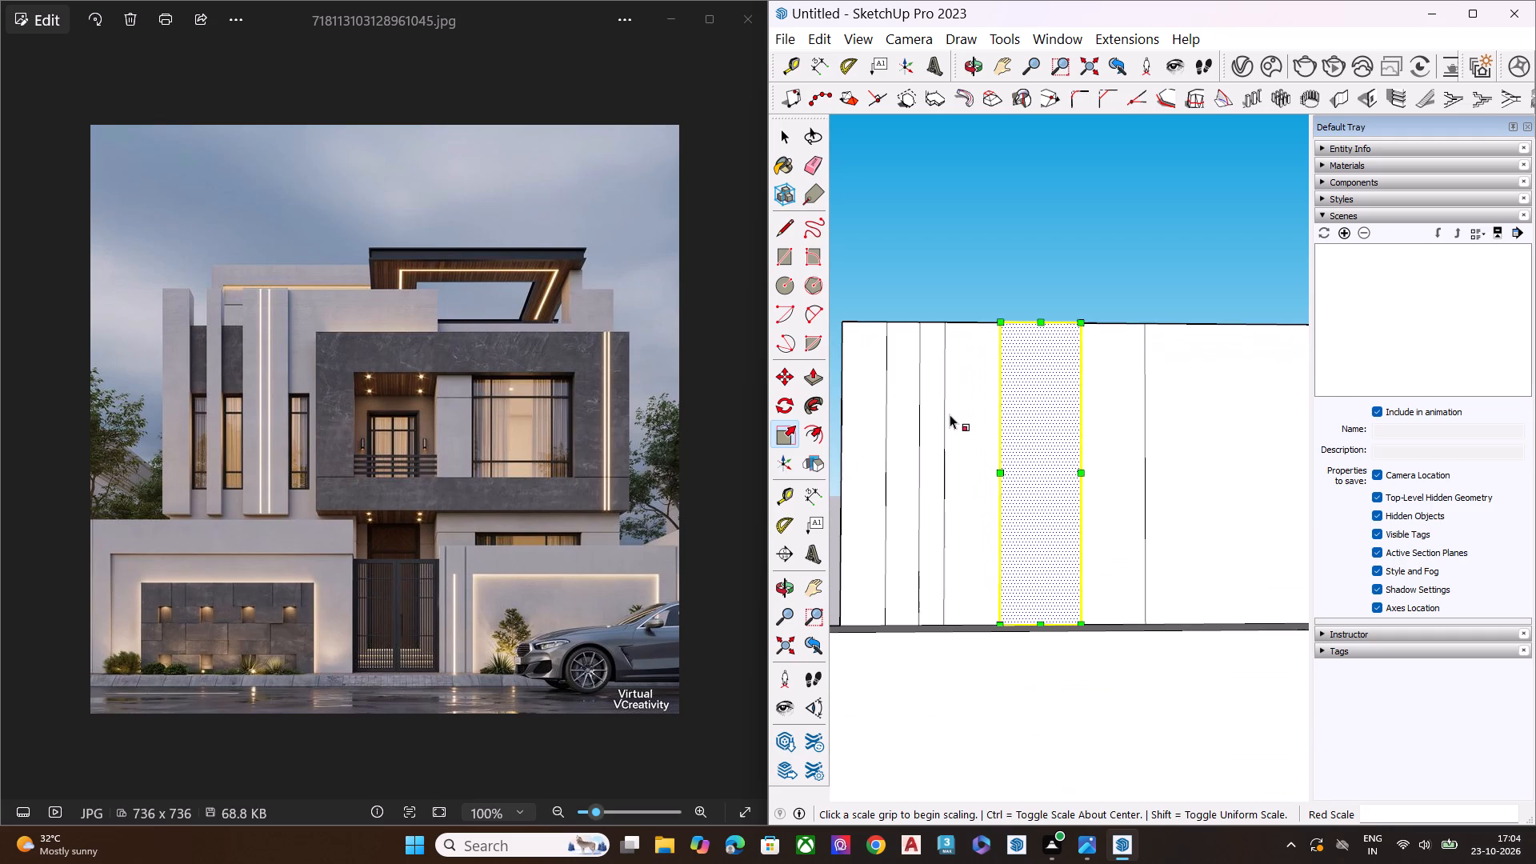
pyautogui.press('space')
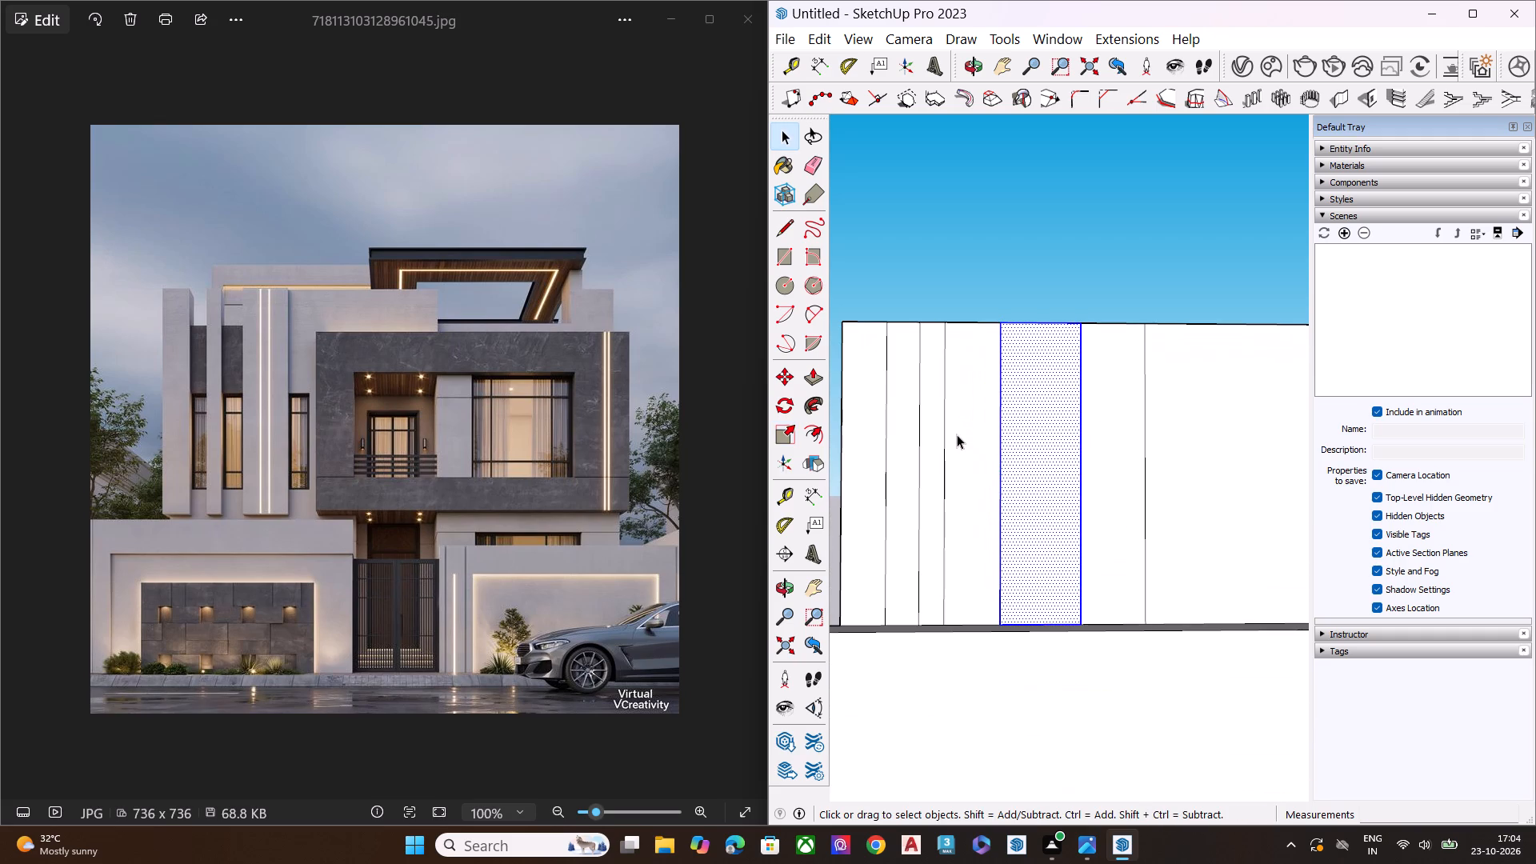
# Narrow the fourth facade strip by scaling its edge nearest the side-offset end inward to about 0.65.
pyautogui.doubleClick(957, 434)
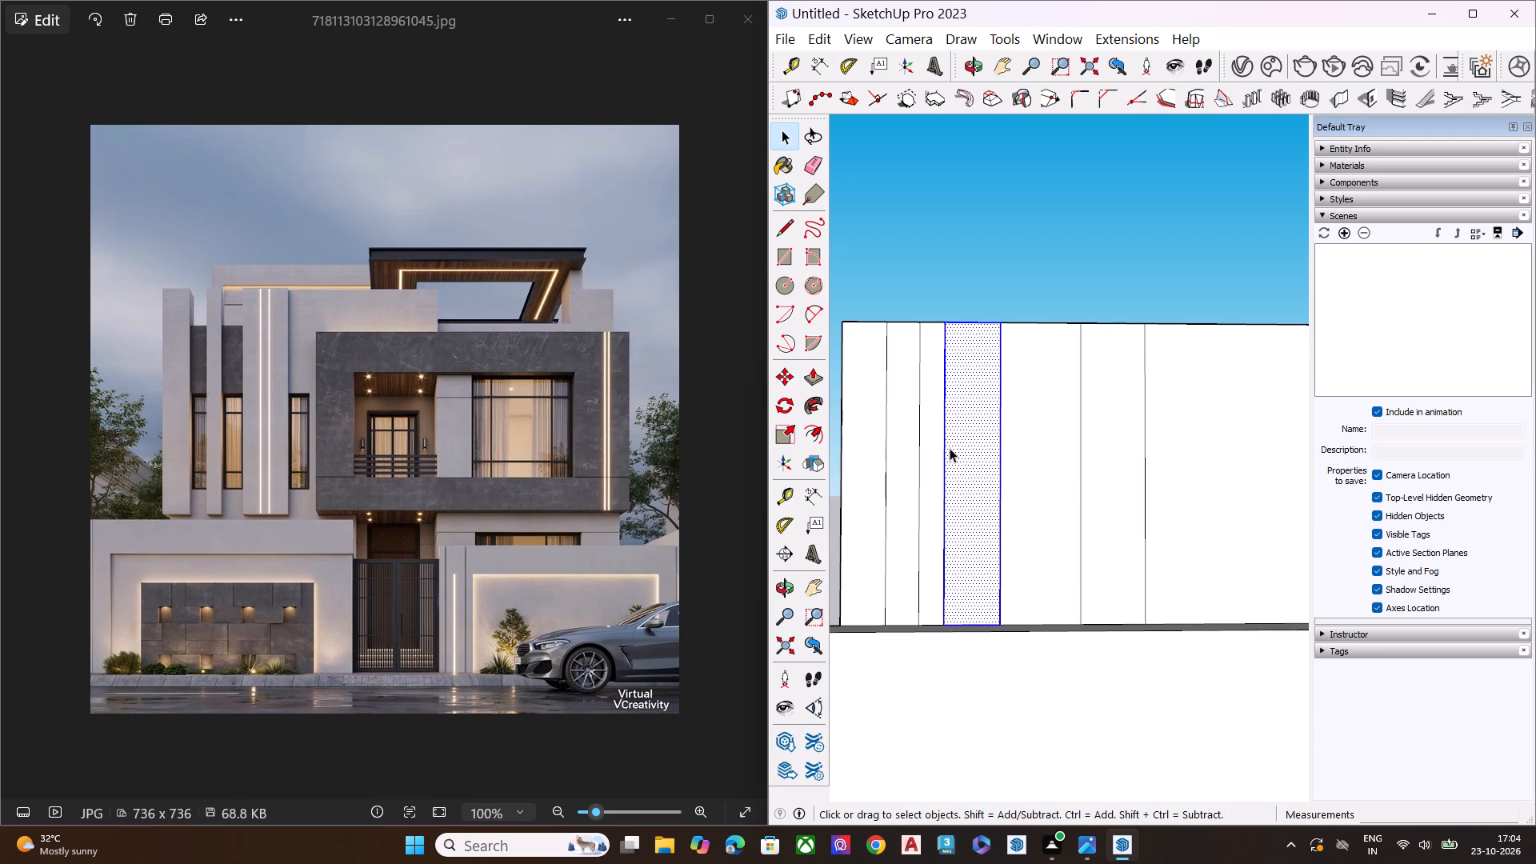
pyautogui.press('z')
pyautogui.press('s')
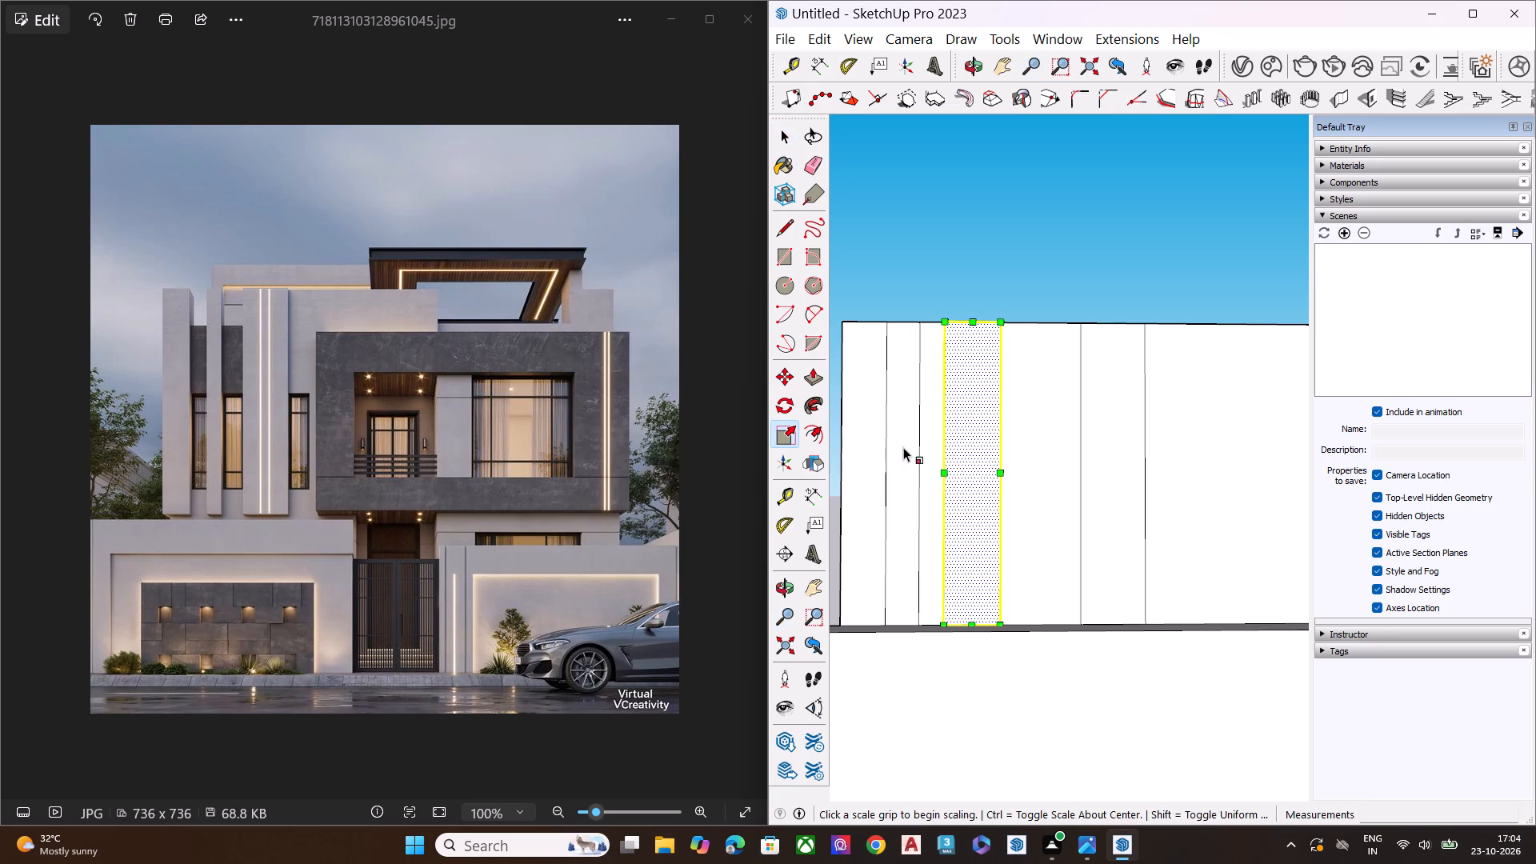
pyautogui.click(945, 469)
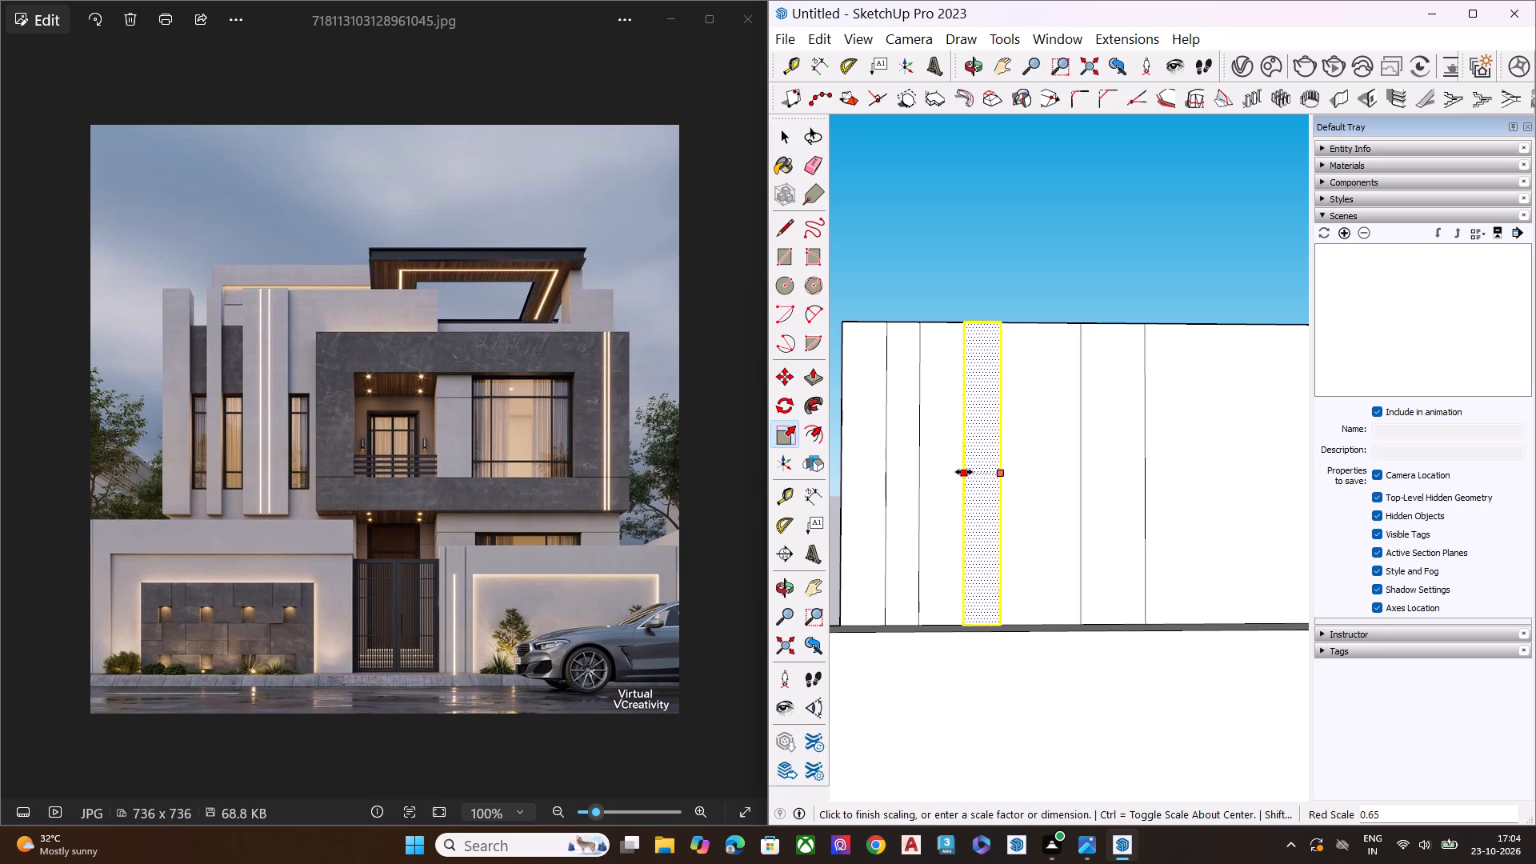
pyautogui.click(965, 472)
pyautogui.click(973, 254)
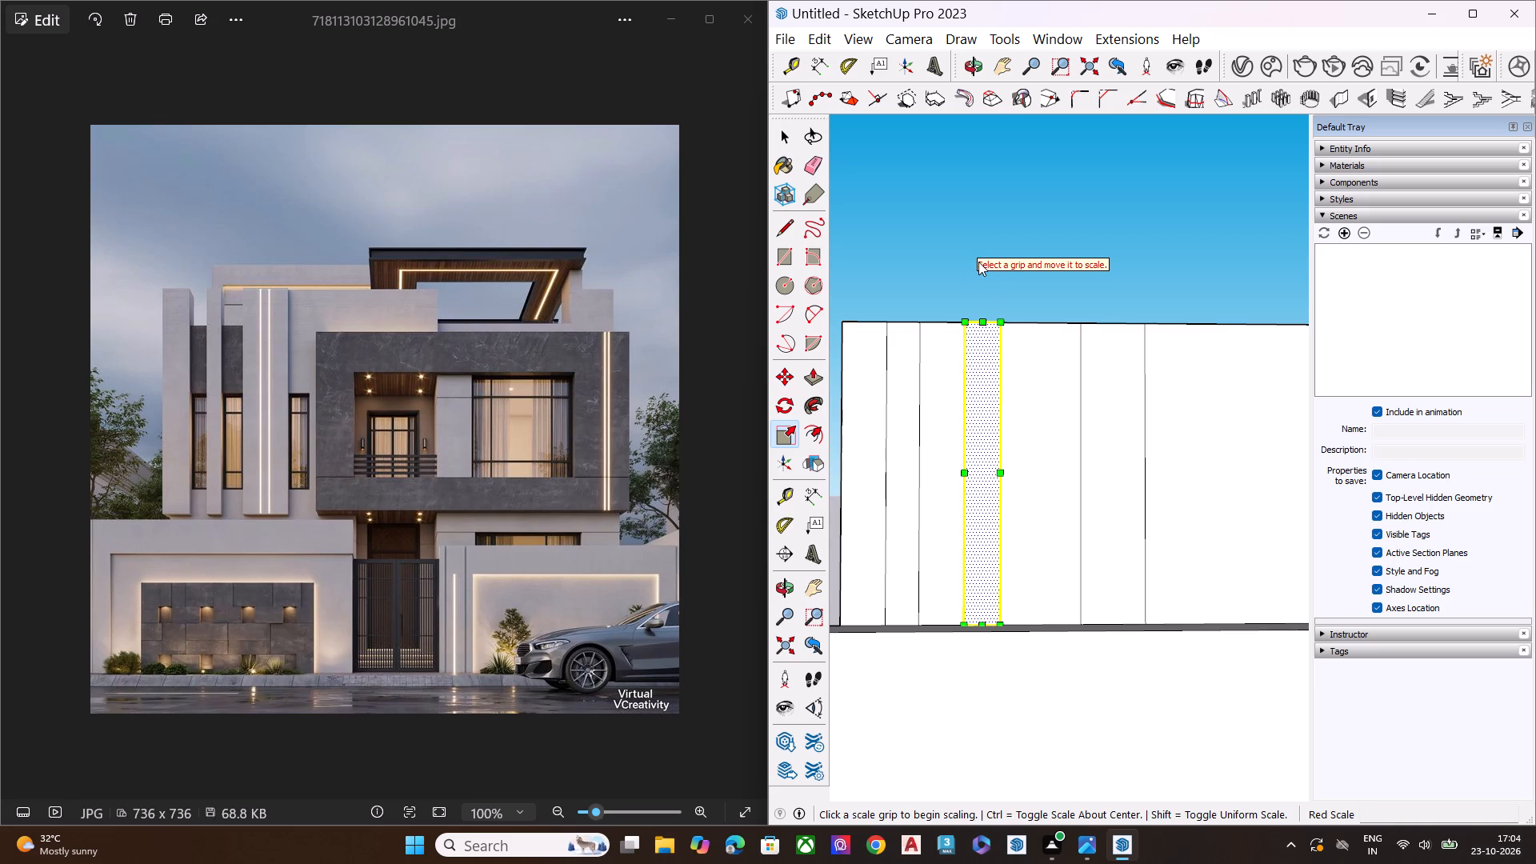
pyautogui.press('space')
pyautogui.click(948, 239)
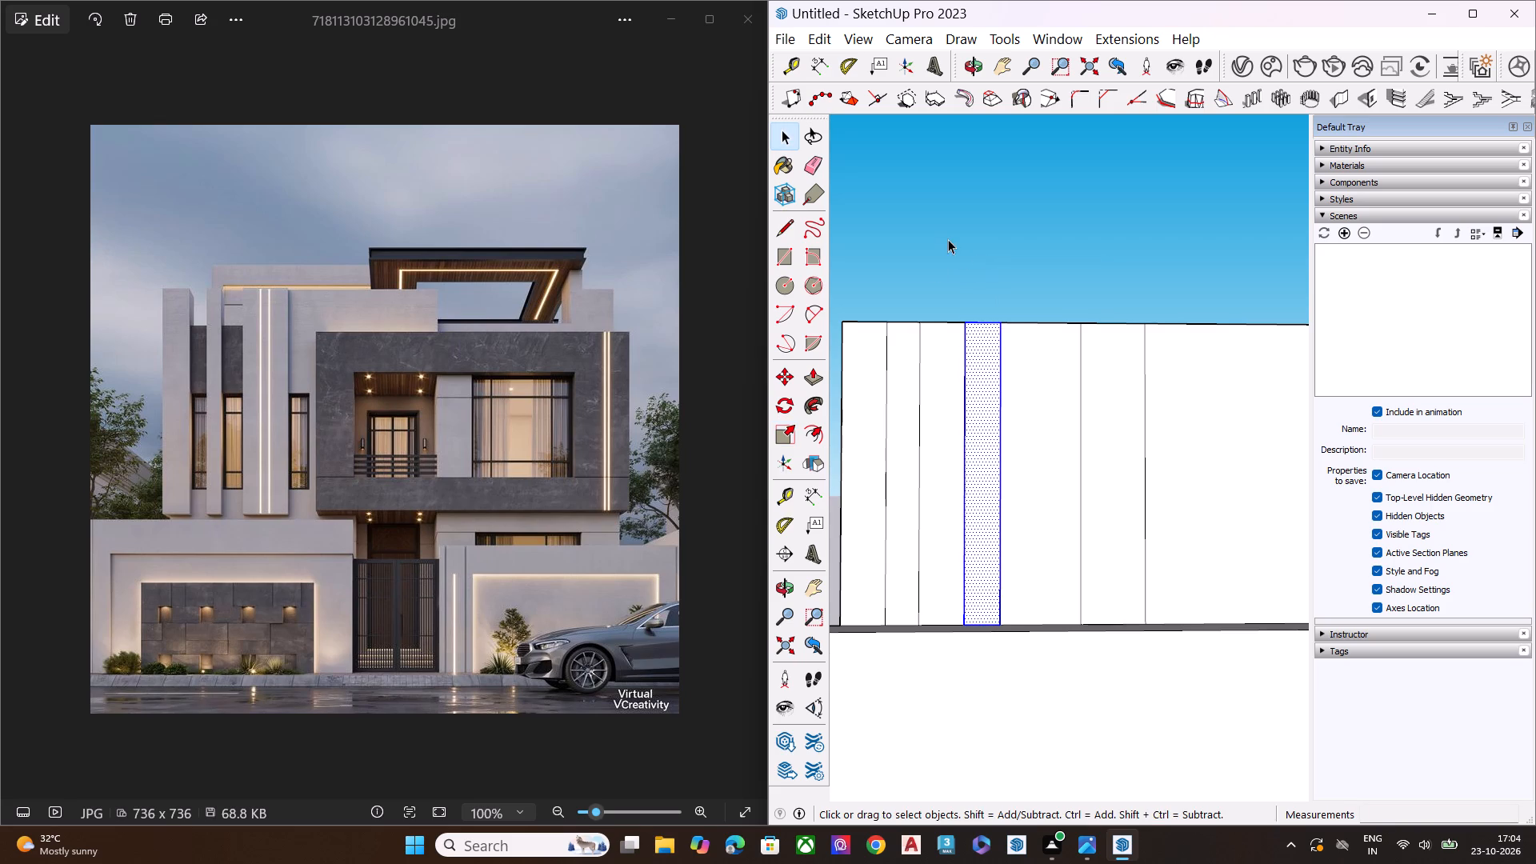
# Narrow the third facade strip by scaling its edge nearest the side-offset end inward to about 0.44.
pyautogui.scroll(1, 1040, 492)
pyautogui.click(1052, 453)
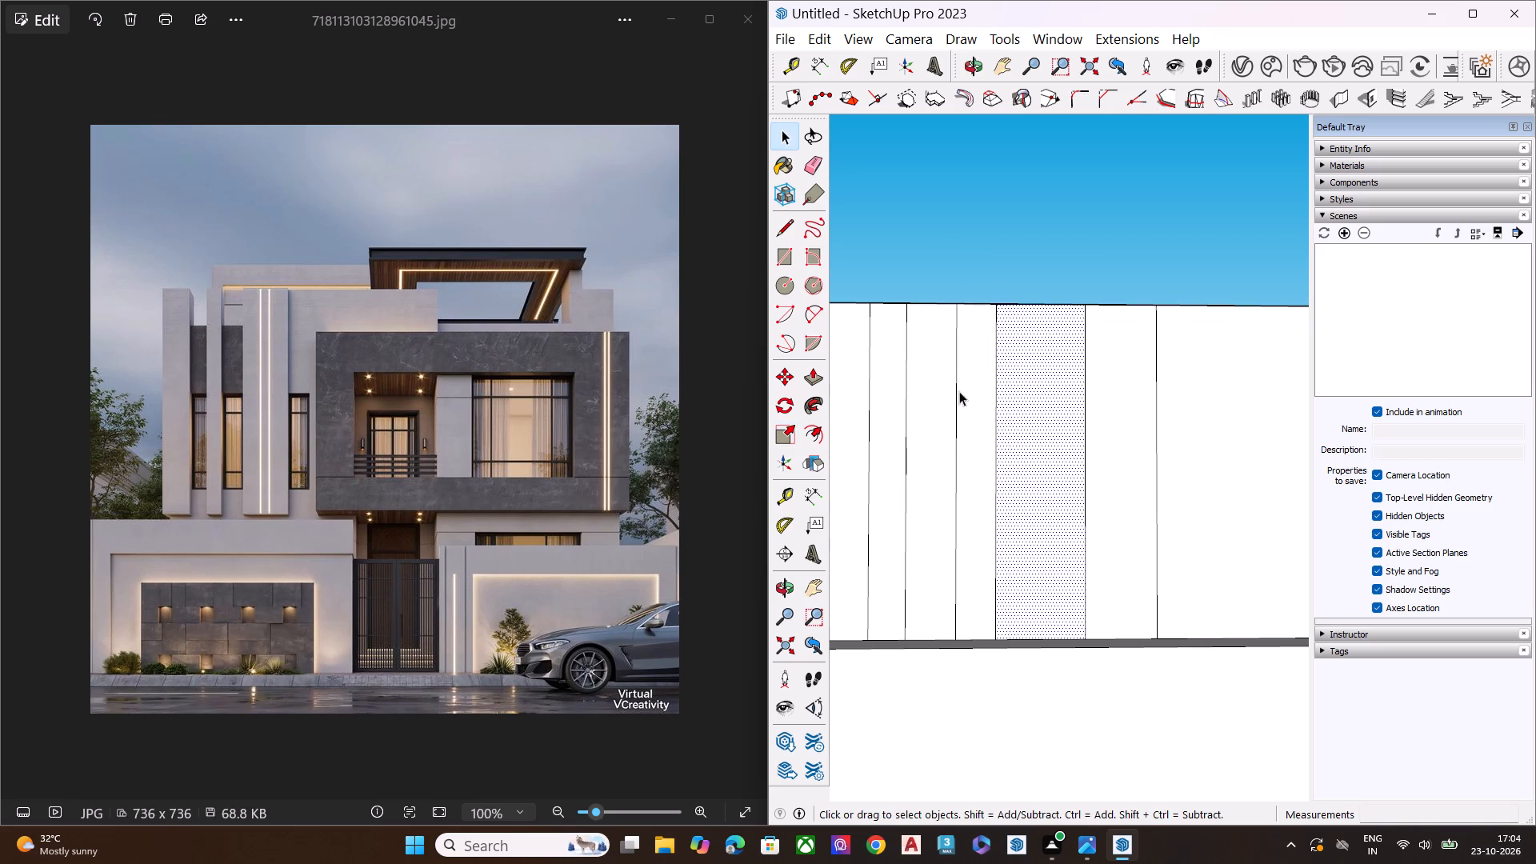
pyautogui.click(975, 393)
pyautogui.click(947, 400)
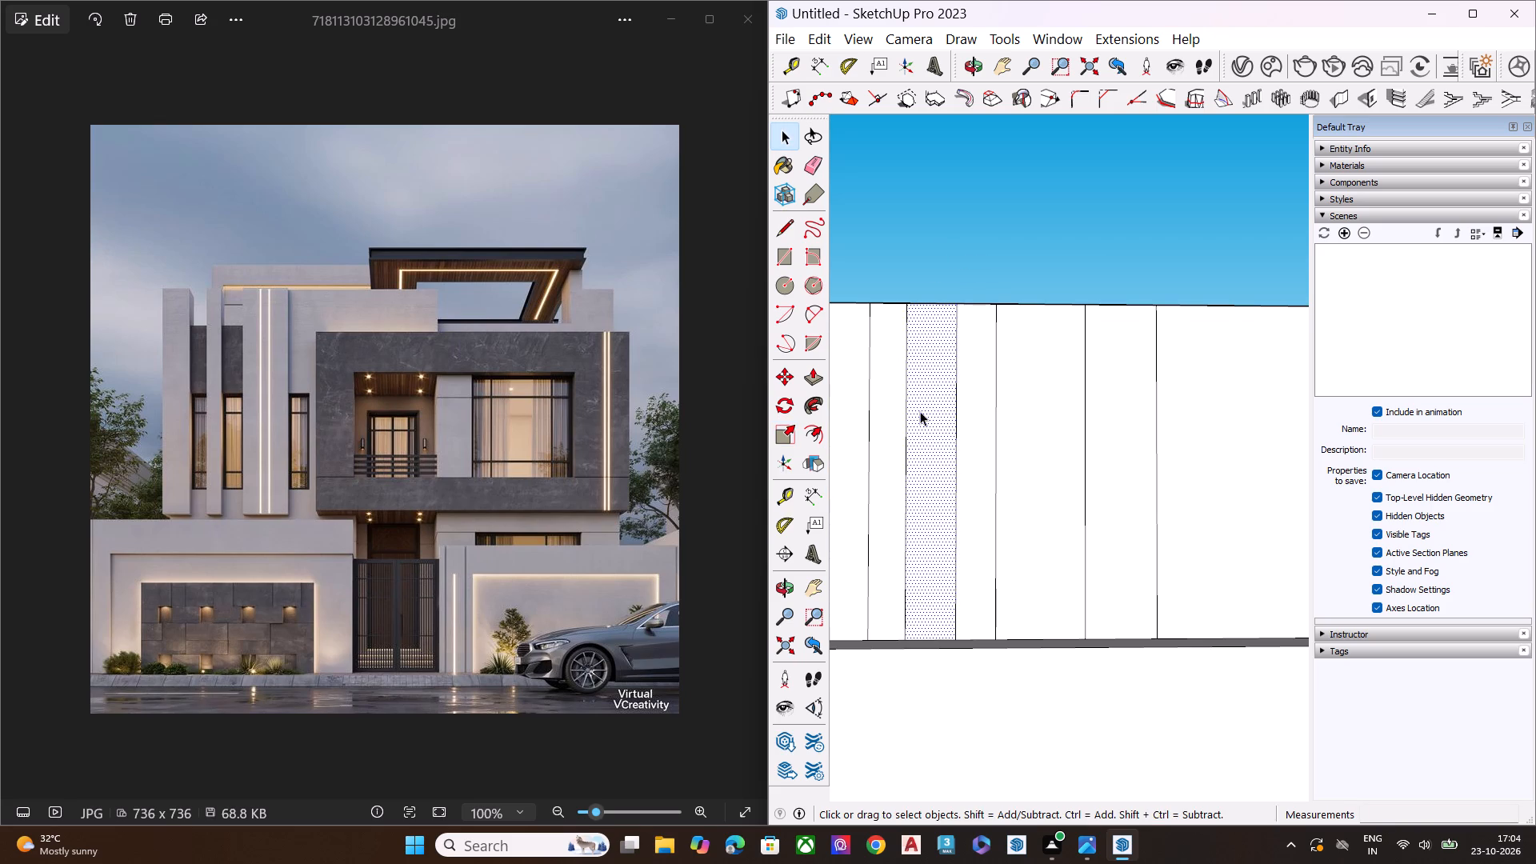
pyautogui.scroll(-3, 950, 403)
pyautogui.scroll(5, 904, 410)
pyautogui.doubleClick(953, 403)
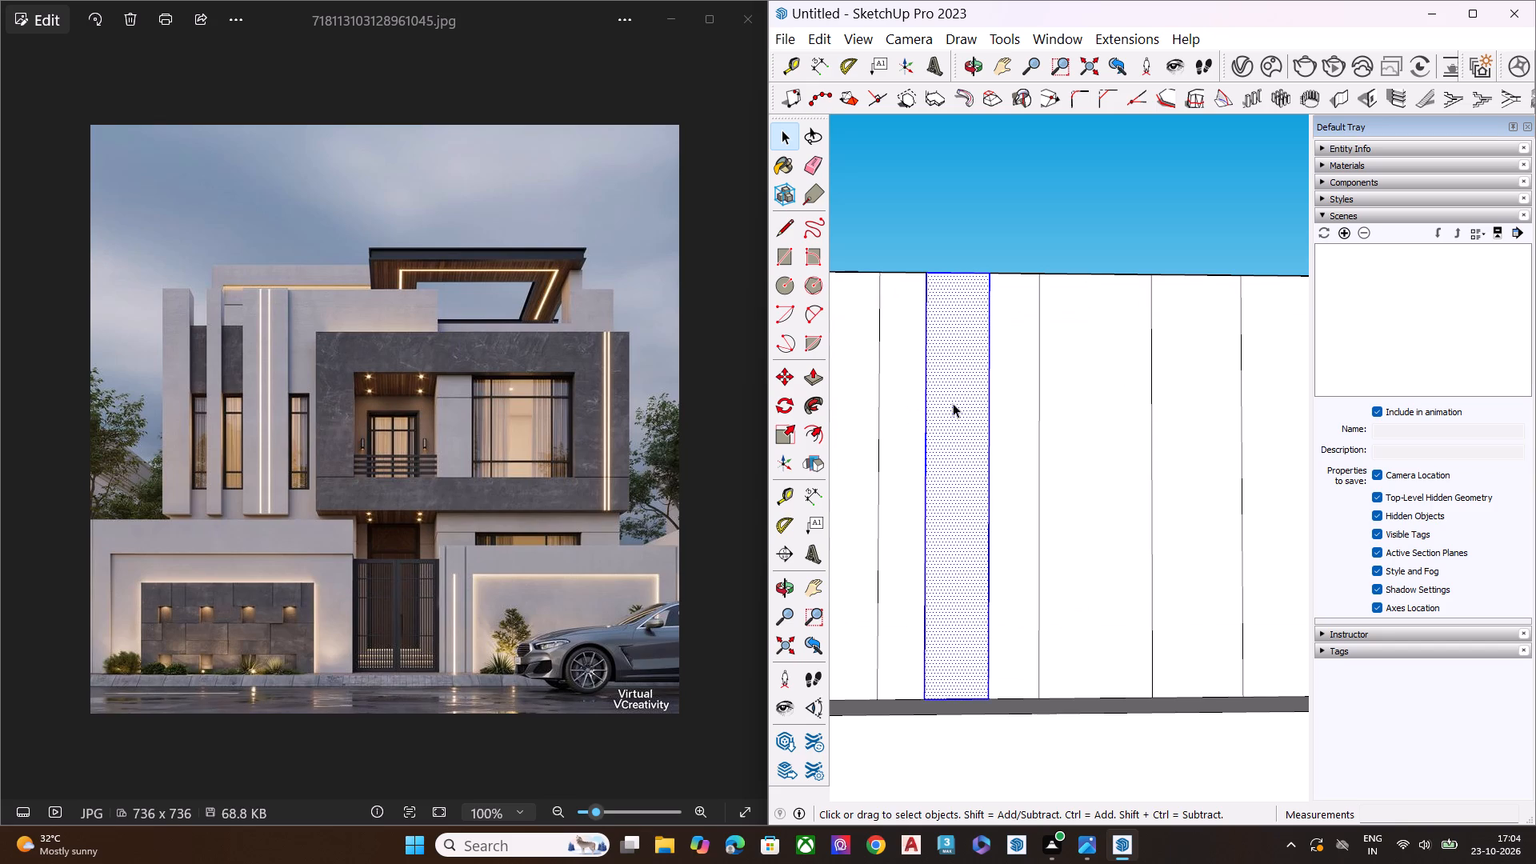
pyautogui.press('s')
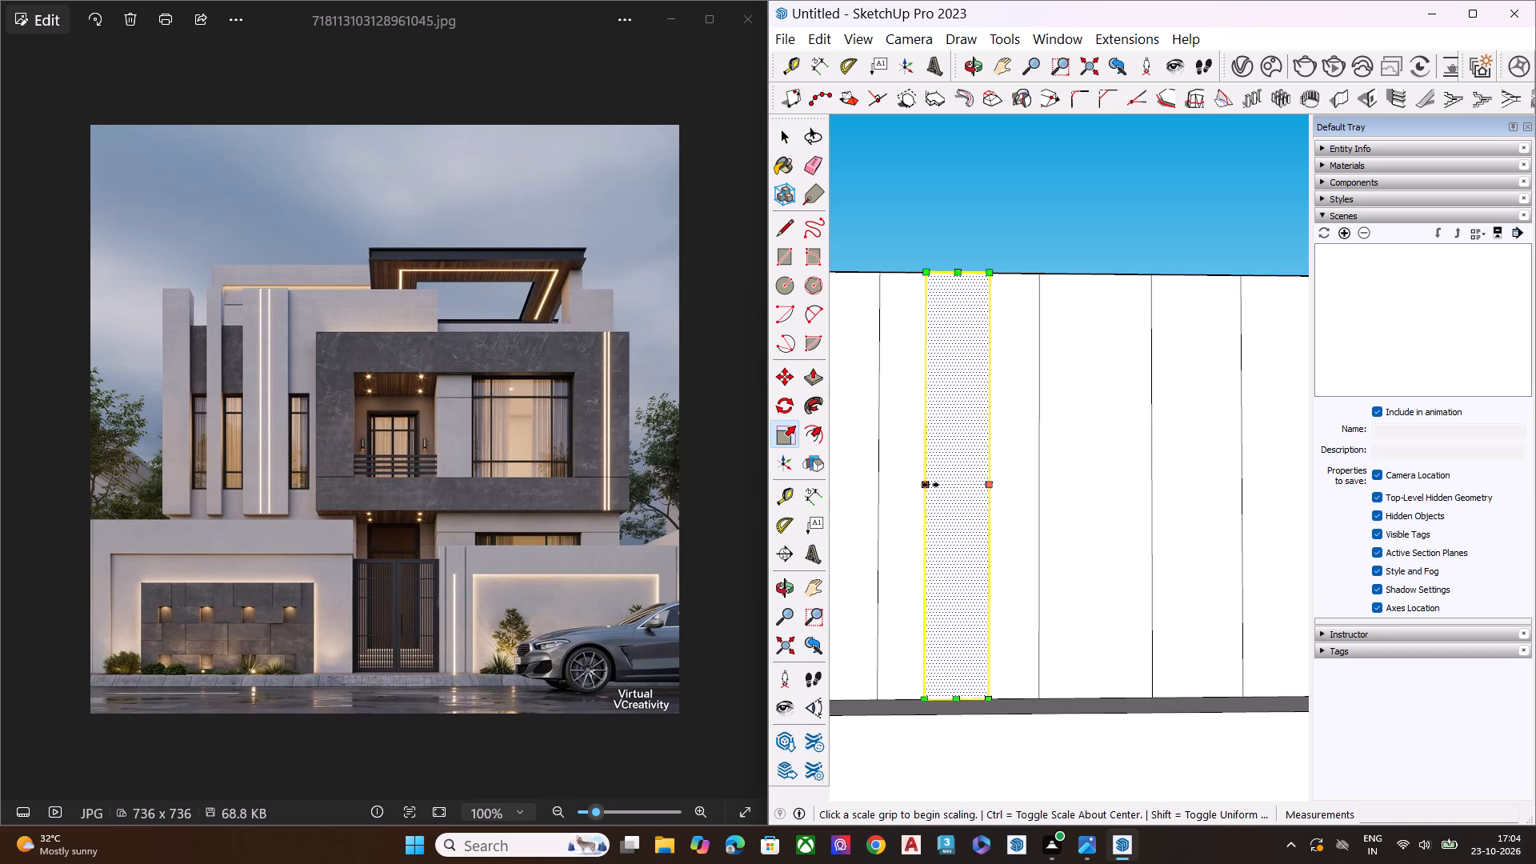
pyautogui.click(930, 485)
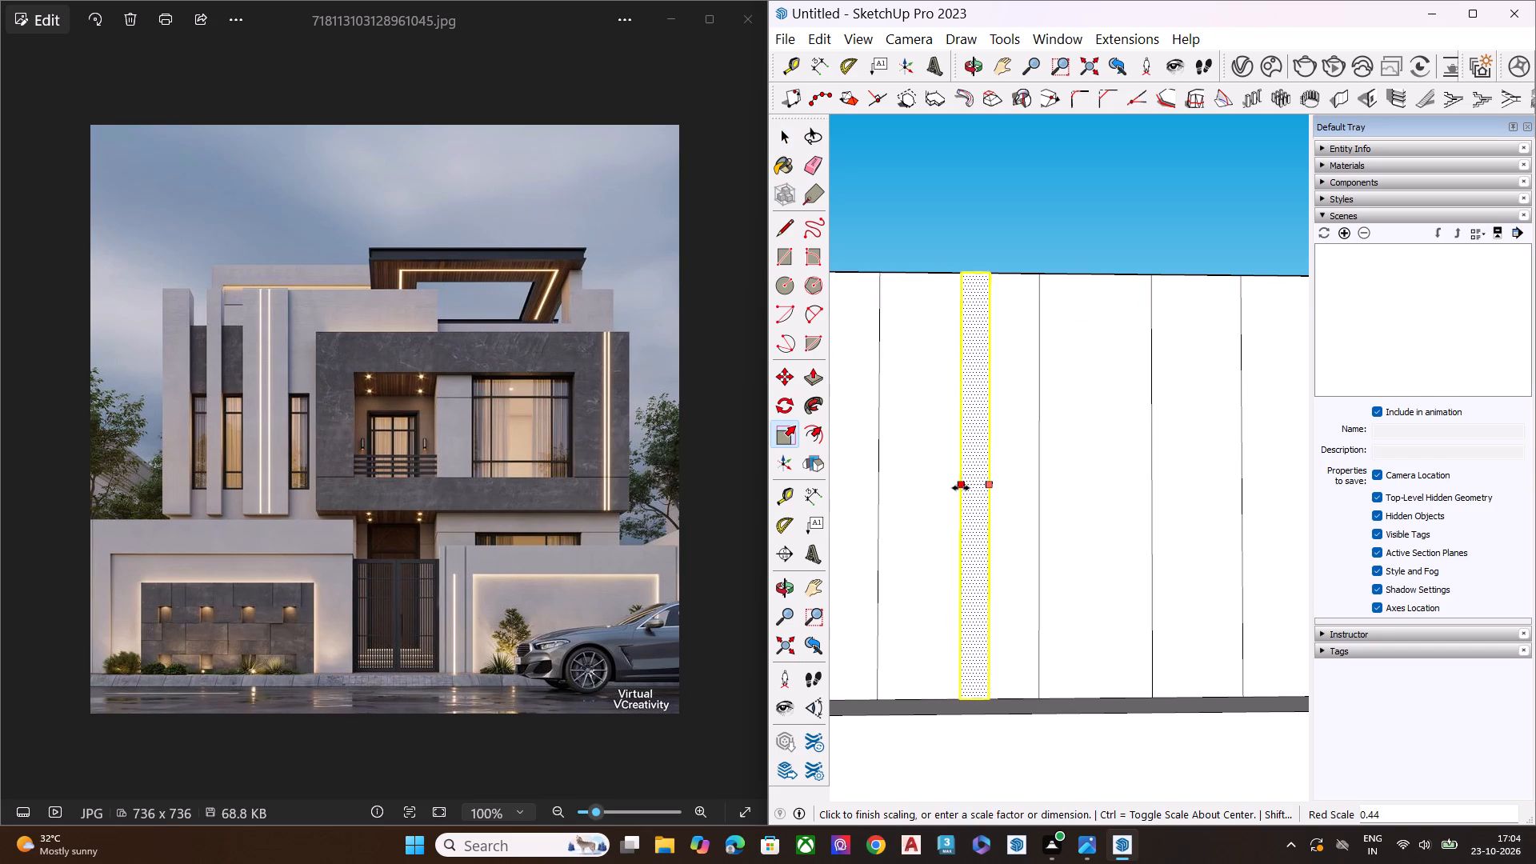
pyautogui.click(959, 488)
pyautogui.scroll(-1, 951, 241)
pyautogui.scroll(1, 954, 238)
pyautogui.scroll(-2, 957, 238)
pyautogui.scroll(-4, 948, 328)
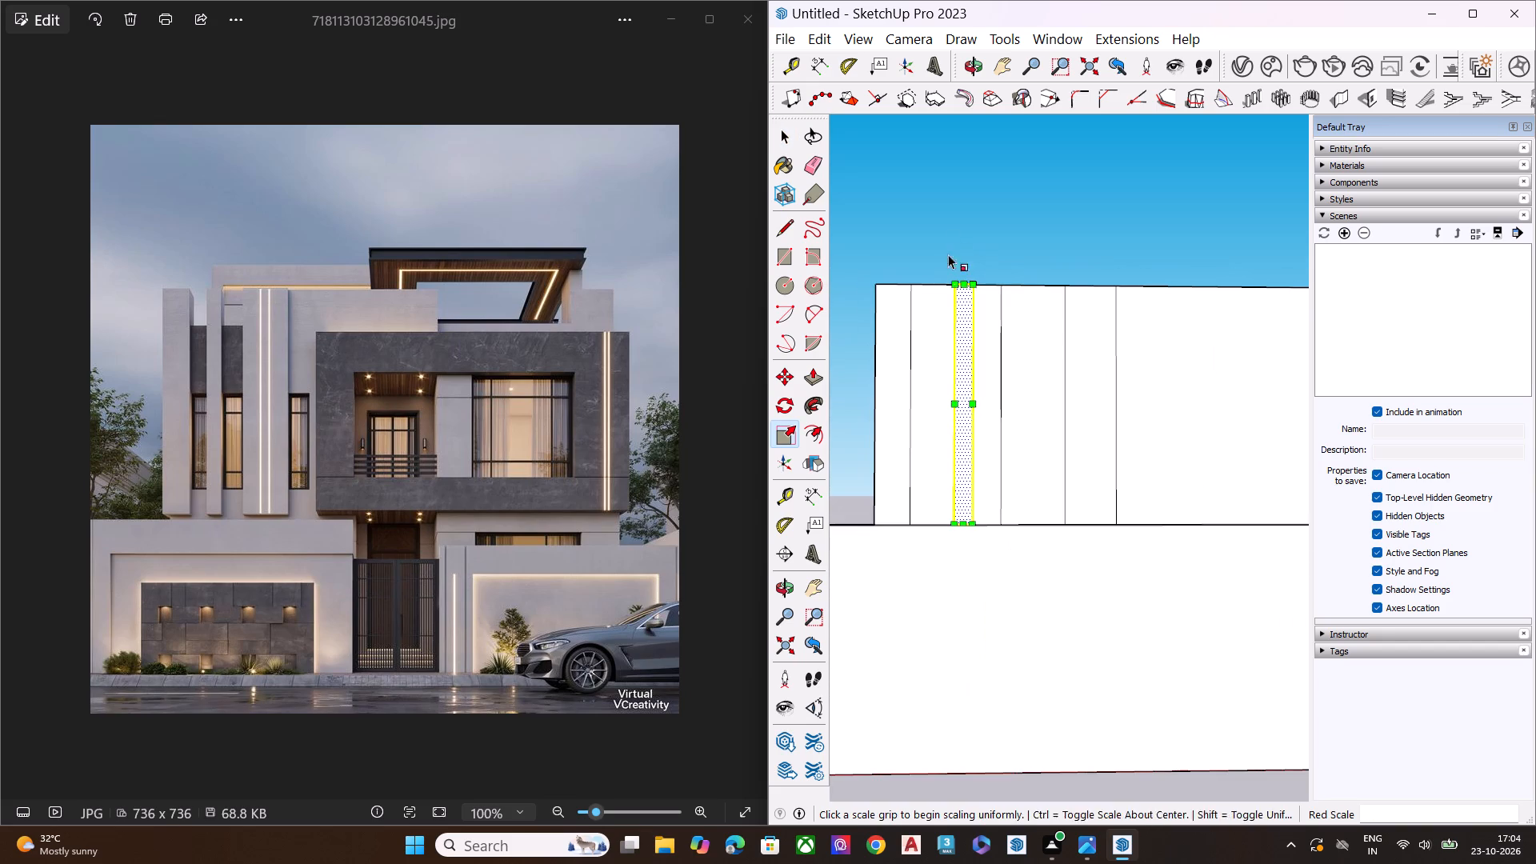
pyautogui.hscroll(13, 964, 194)
pyautogui.press('space')
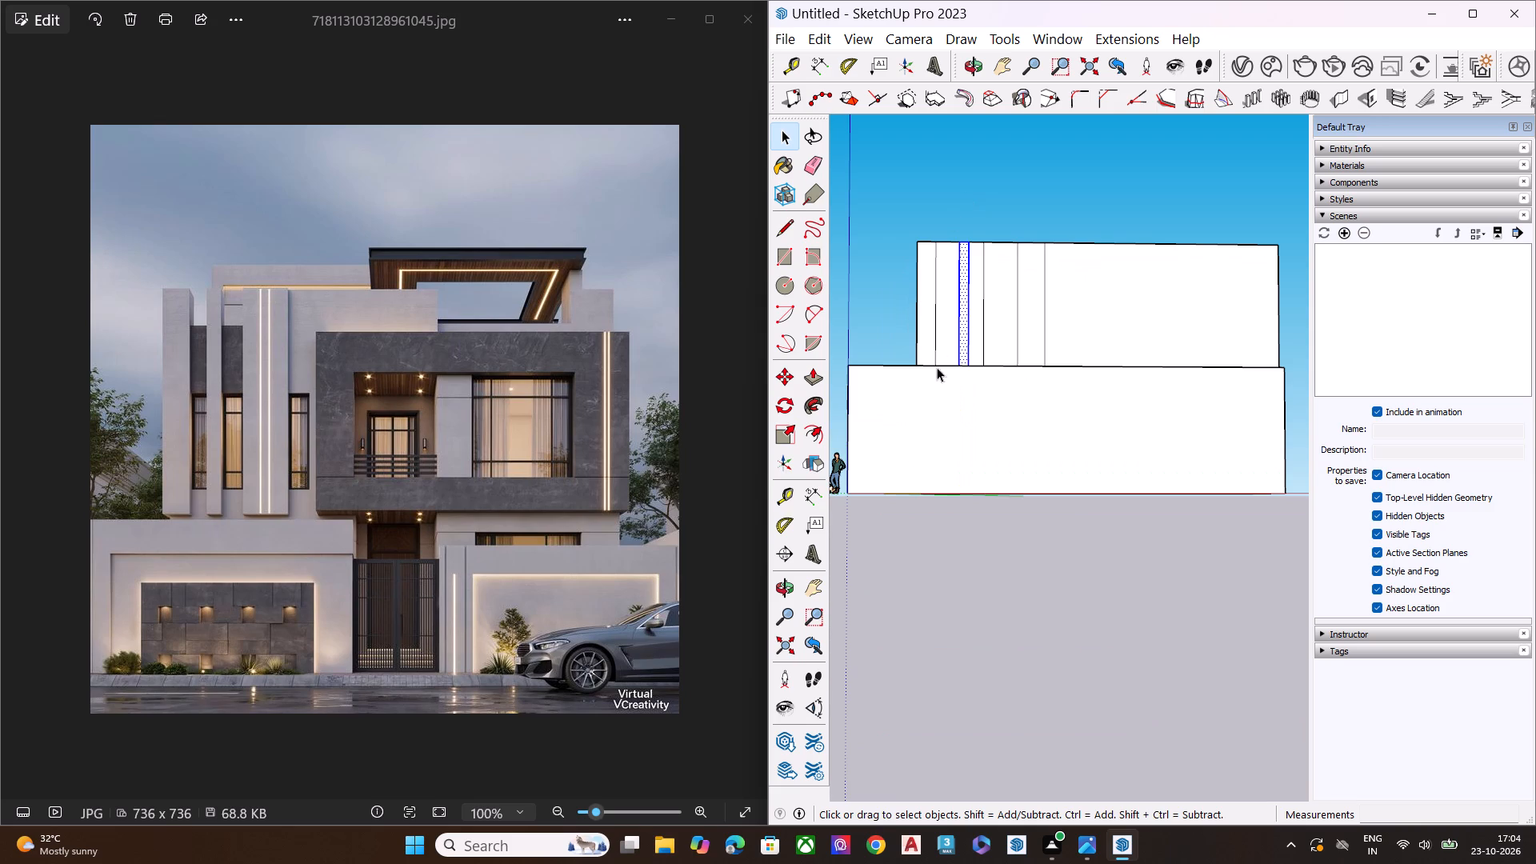
# Widen the end strip at the side offset by scaling its inner edge outward to about 1.36.
pyautogui.scroll(3, 934, 336)
pyautogui.scroll(-1, 946, 314)
pyautogui.scroll(3, 946, 312)
pyautogui.doubleClick(914, 282)
pyautogui.scroll(5, 916, 278)
pyautogui.doubleClick(916, 278)
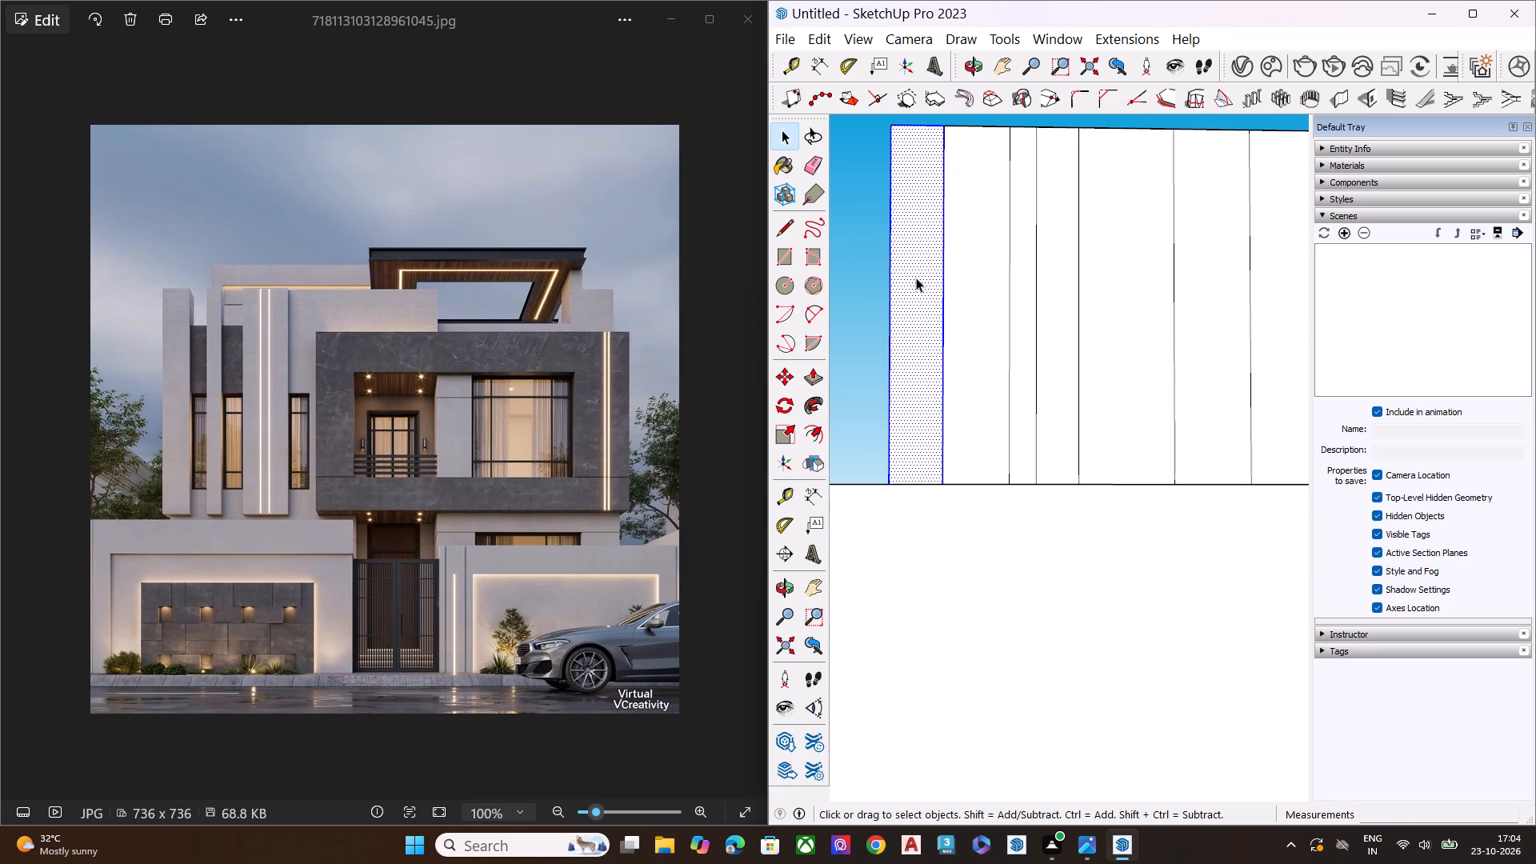
pyautogui.press('s')
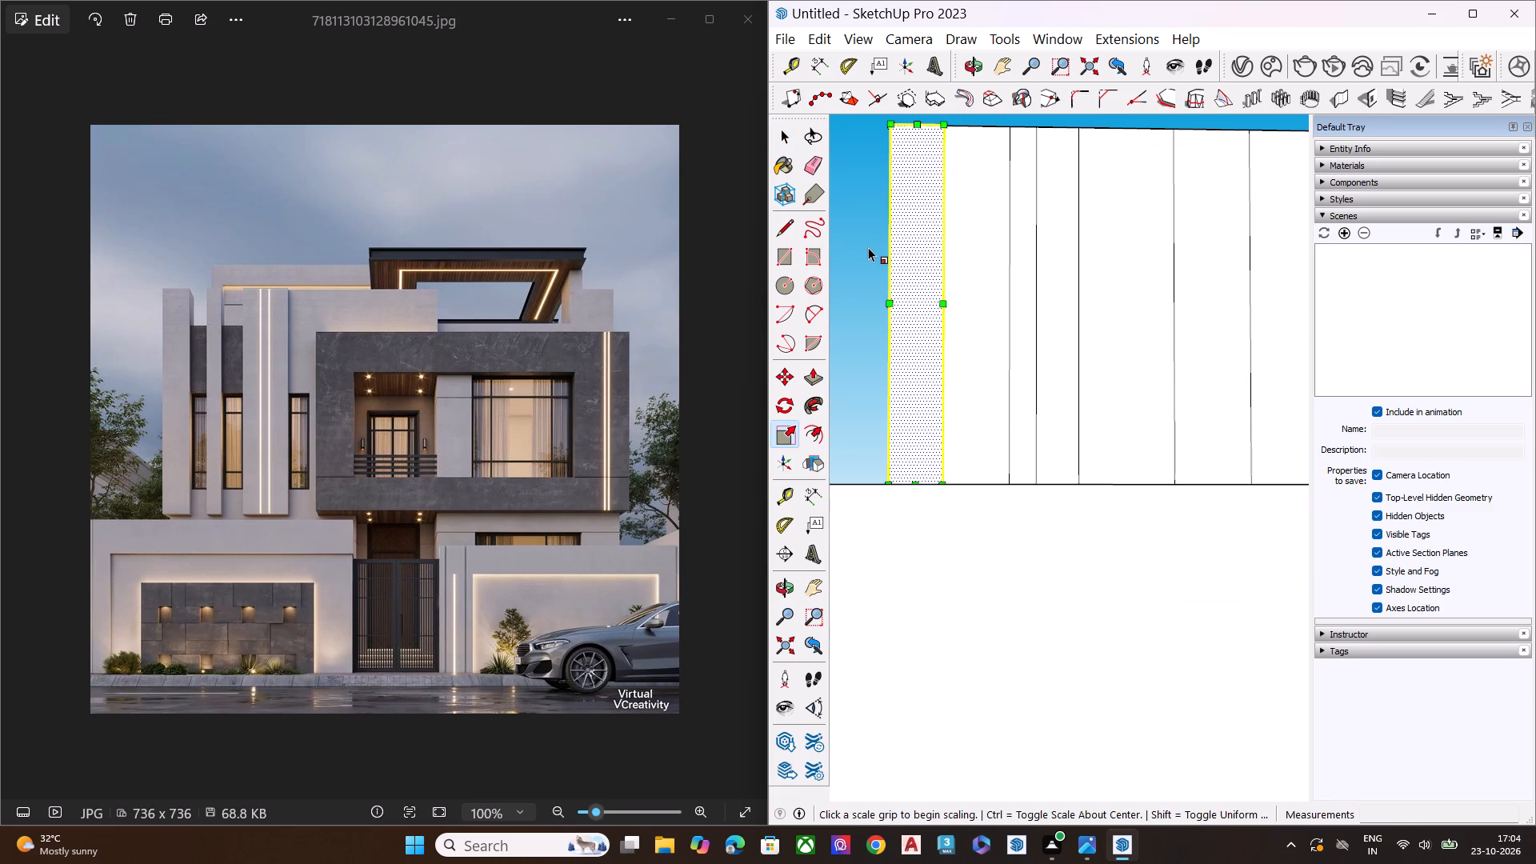
pyautogui.click(945, 300)
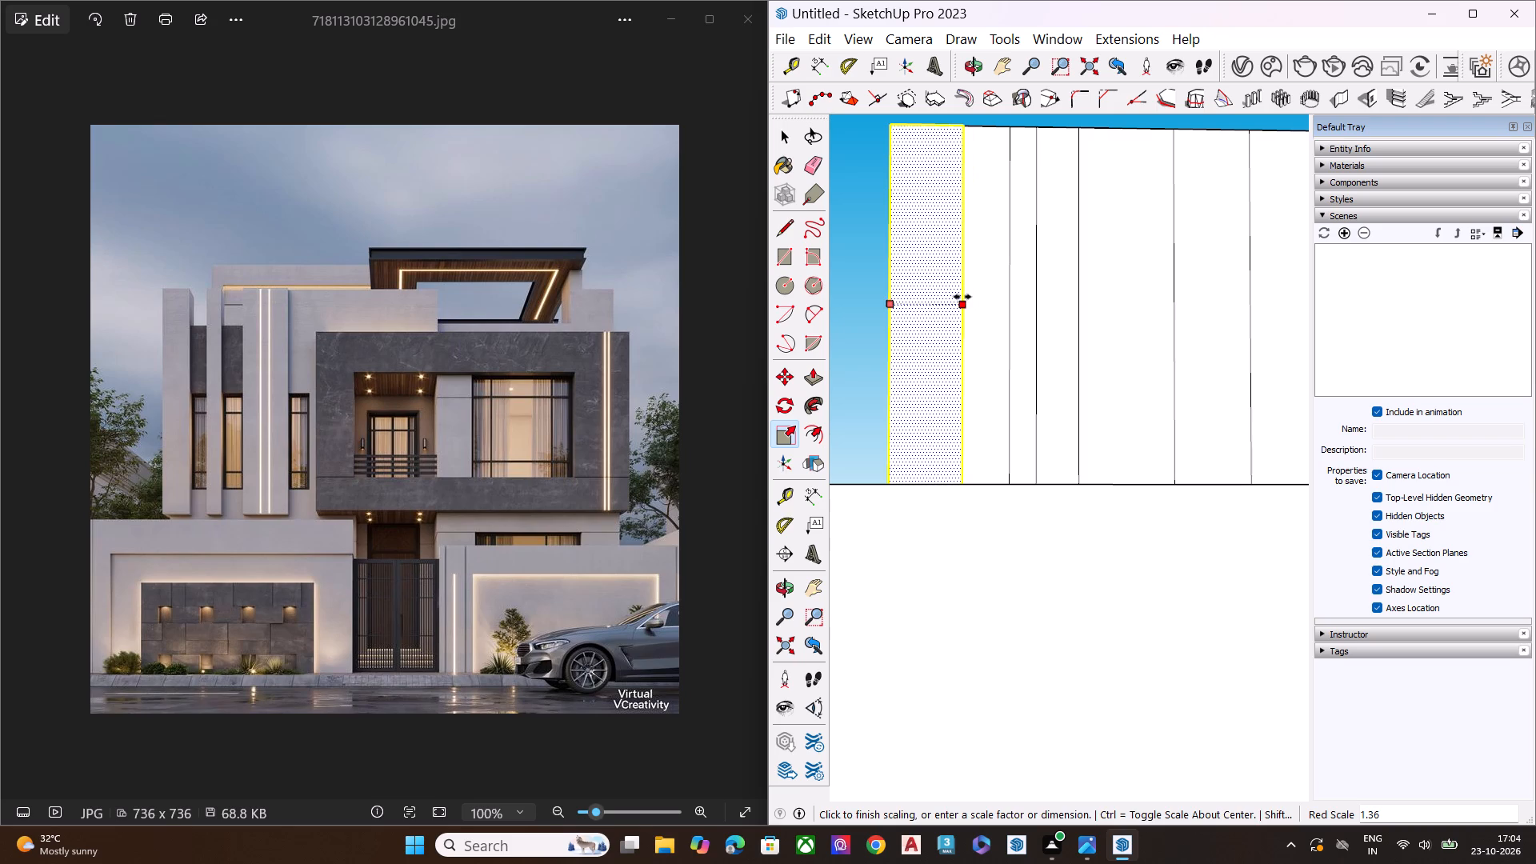
pyautogui.click(962, 297)
pyautogui.doubleClick(1021, 267)
pyautogui.click(1021, 267)
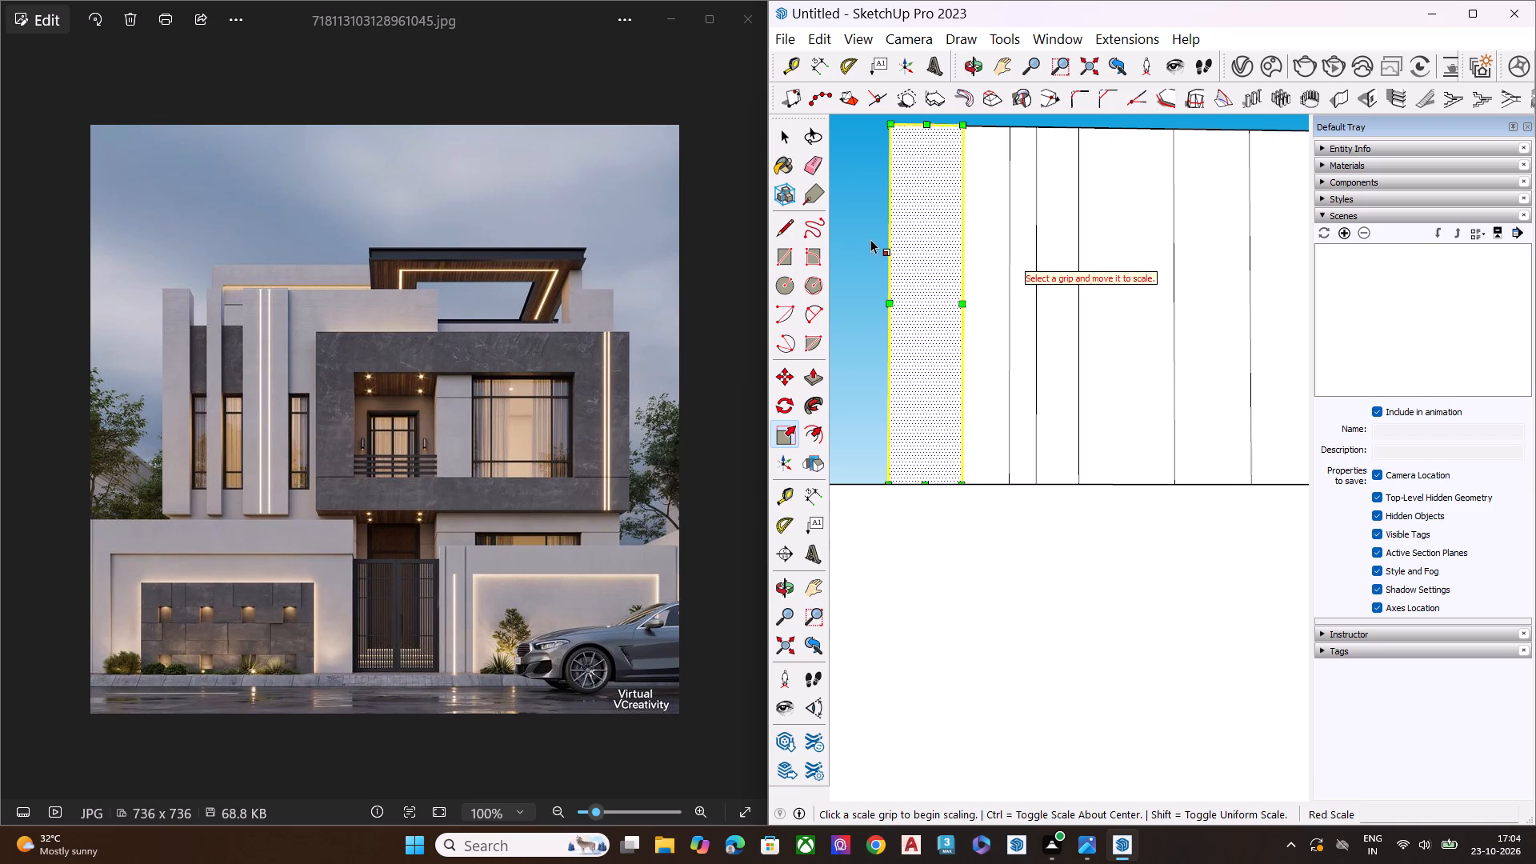
pyautogui.click(870, 239)
pyautogui.press('space')
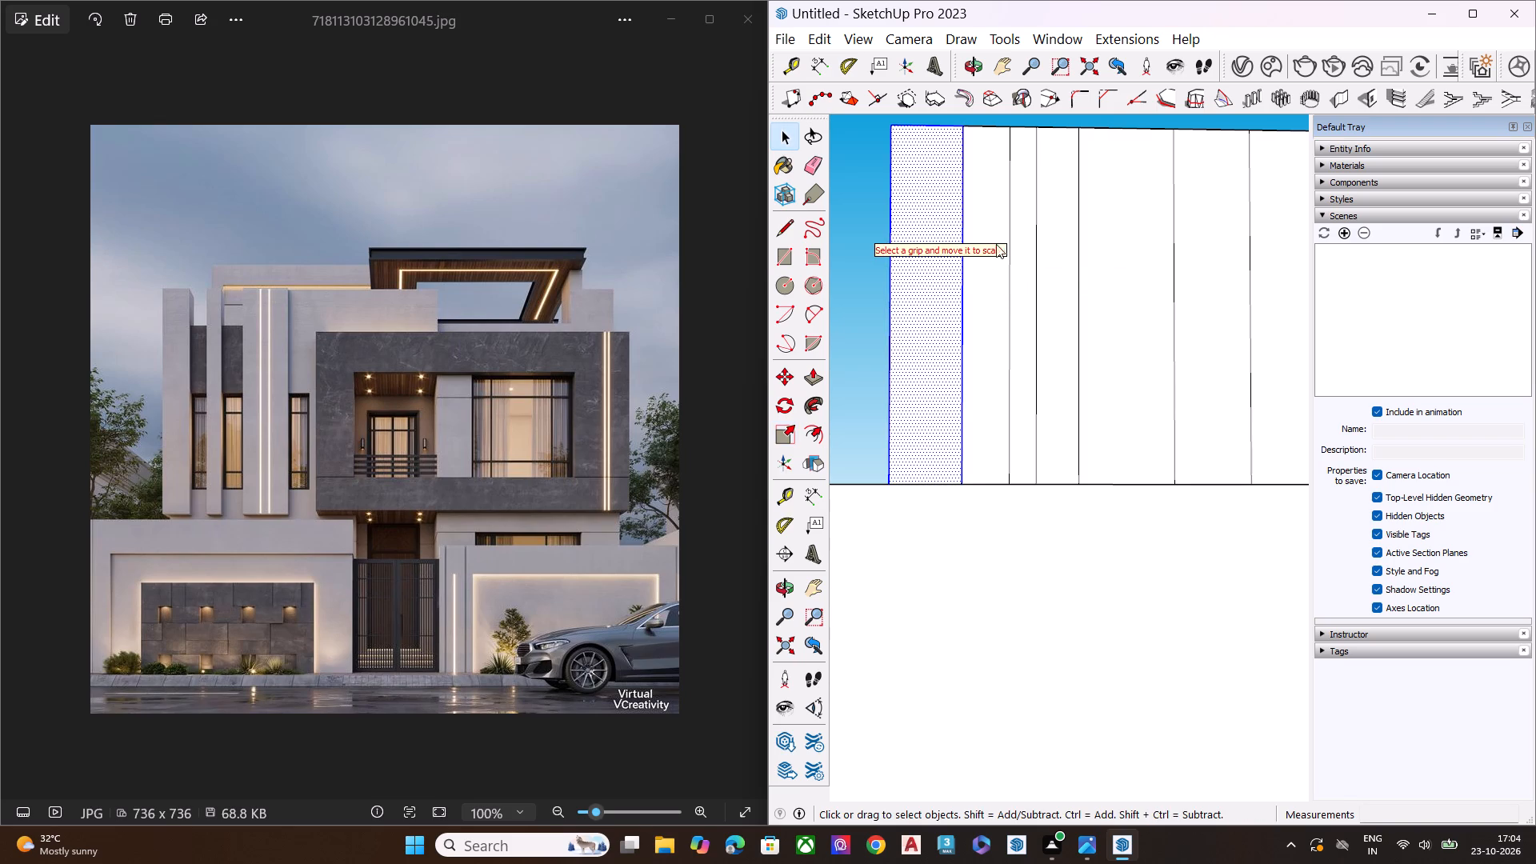
# Shift the narrow third strip toward the side-offset end by extending its nearer edge and scaling its far edge inward to 0.76.
pyautogui.doubleClick(1016, 226)
pyautogui.click(1014, 226)
pyautogui.press('s')
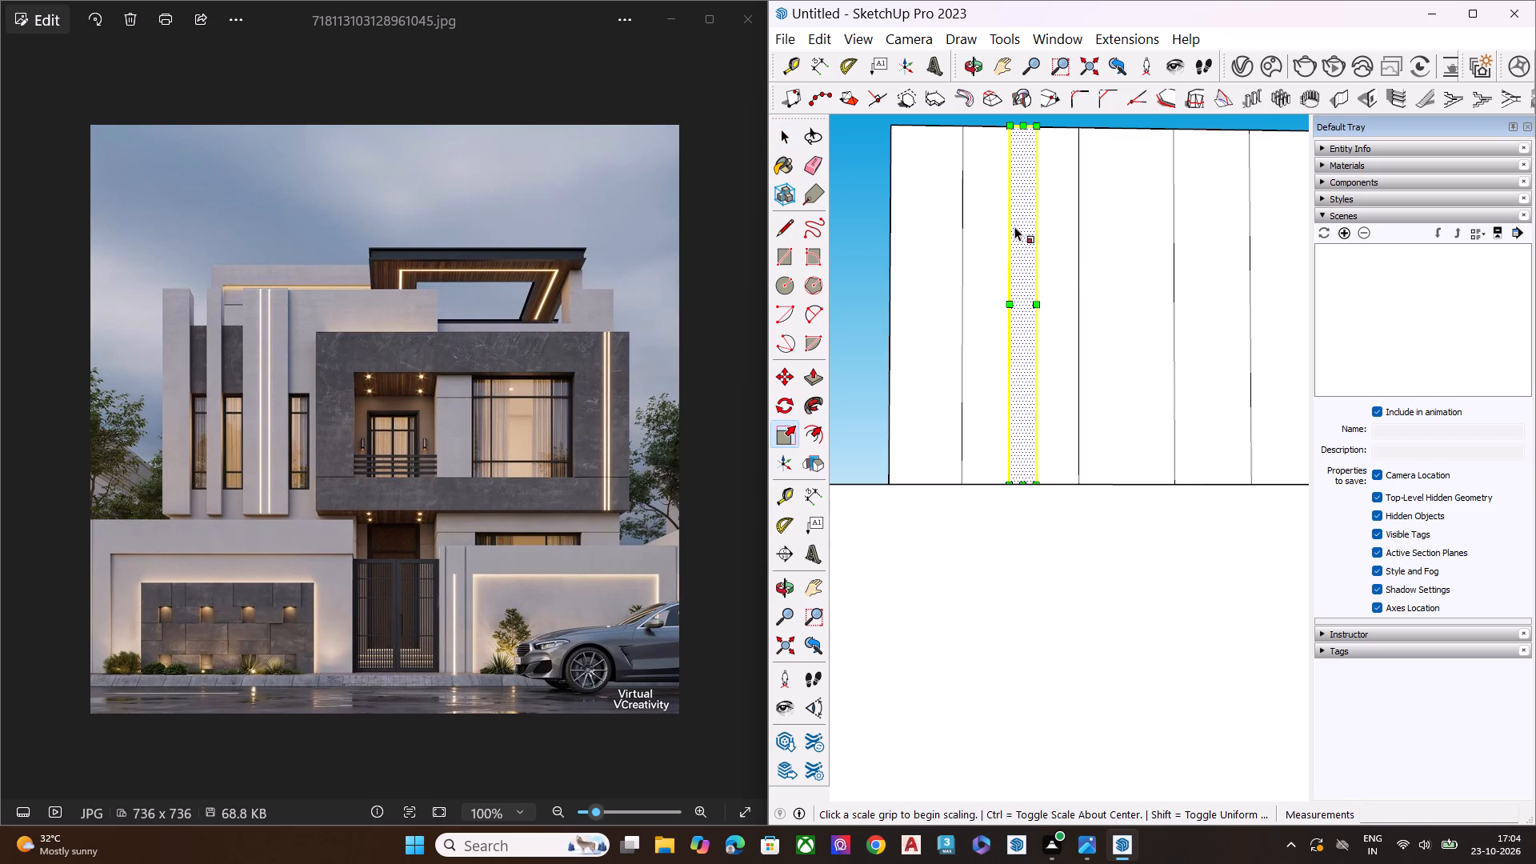
pyautogui.click(1011, 302)
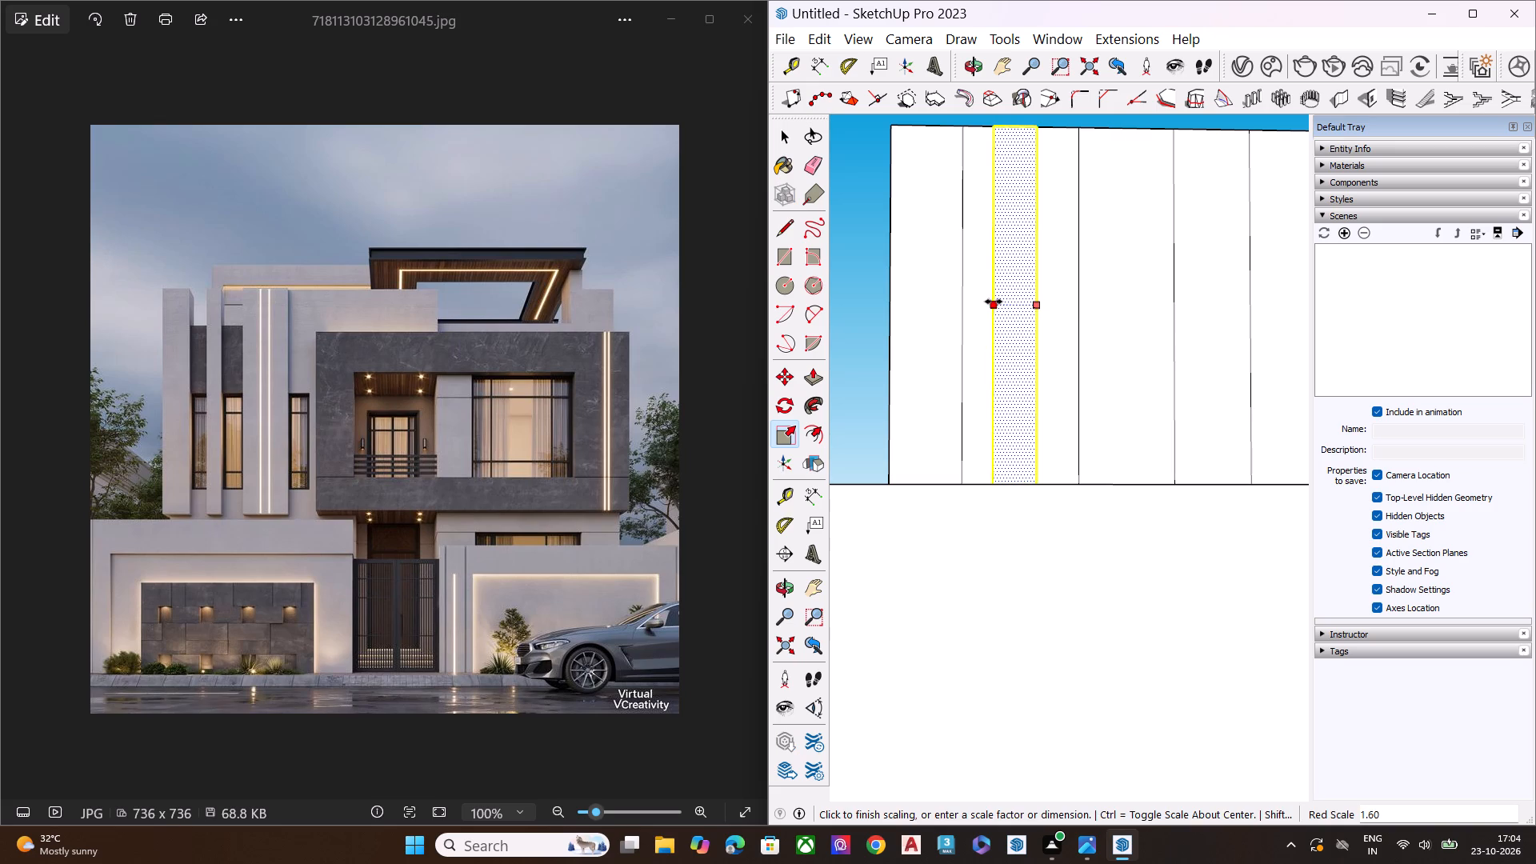
pyautogui.click(998, 302)
pyautogui.click(1036, 300)
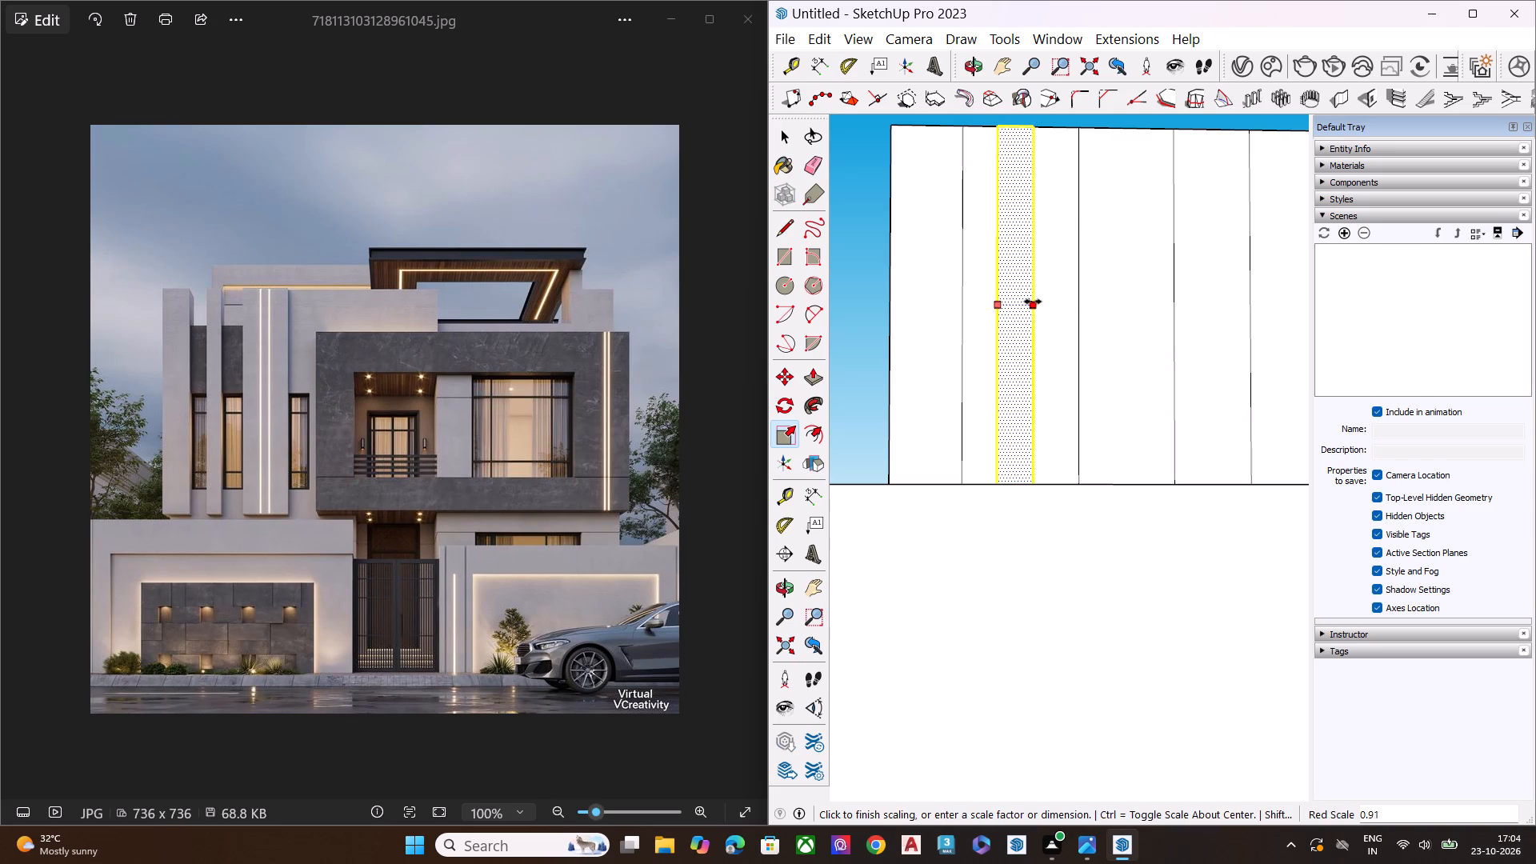
pyautogui.click(1027, 302)
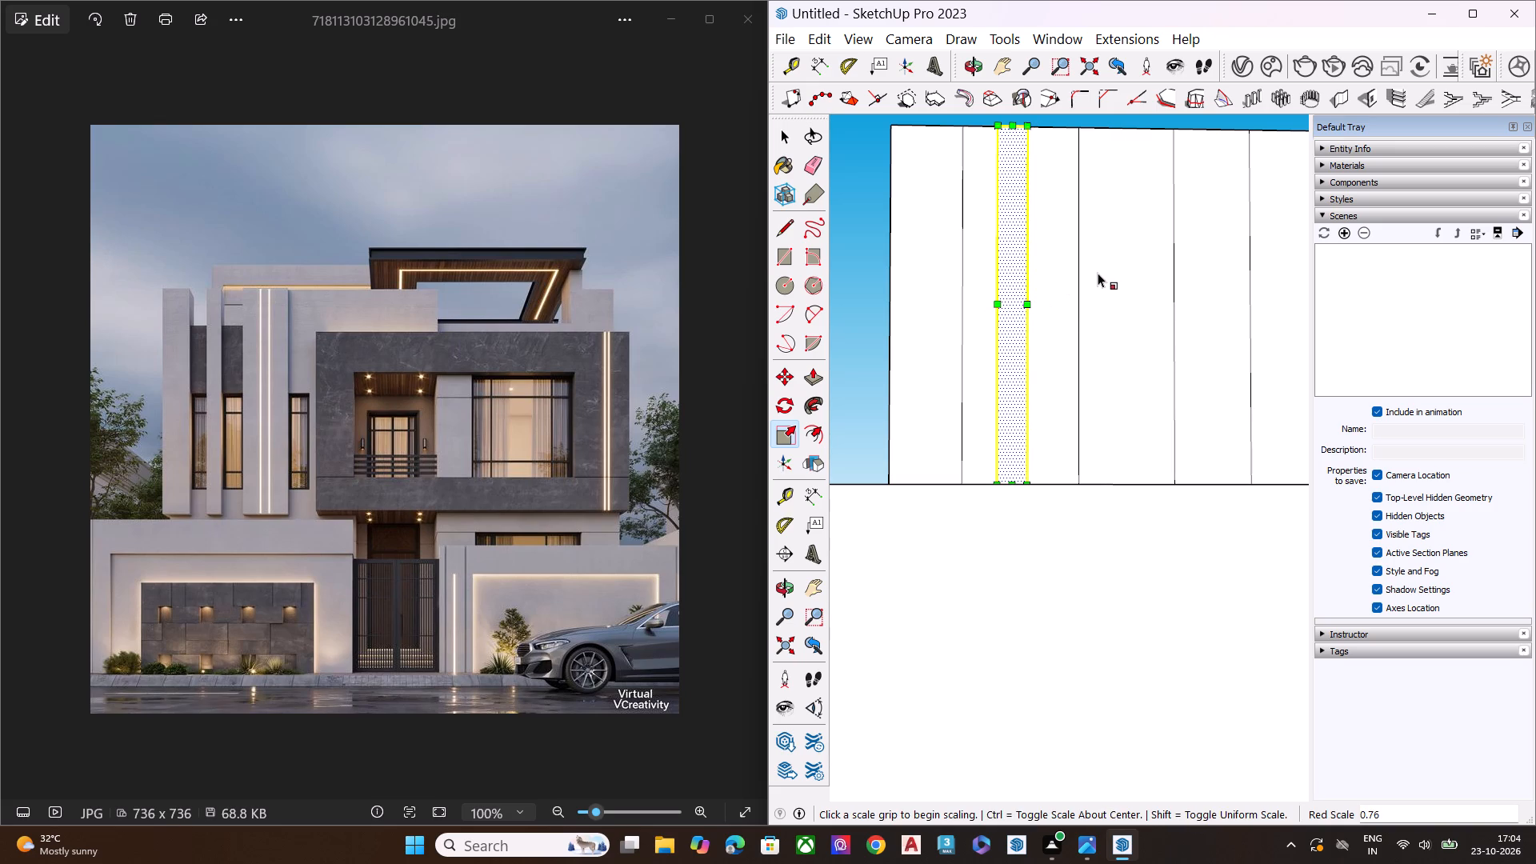
pyautogui.press('space')
pyautogui.scroll(-4, 986, 274)
pyautogui.scroll(1, 878, 292)
pyautogui.scroll(-3, 877, 294)
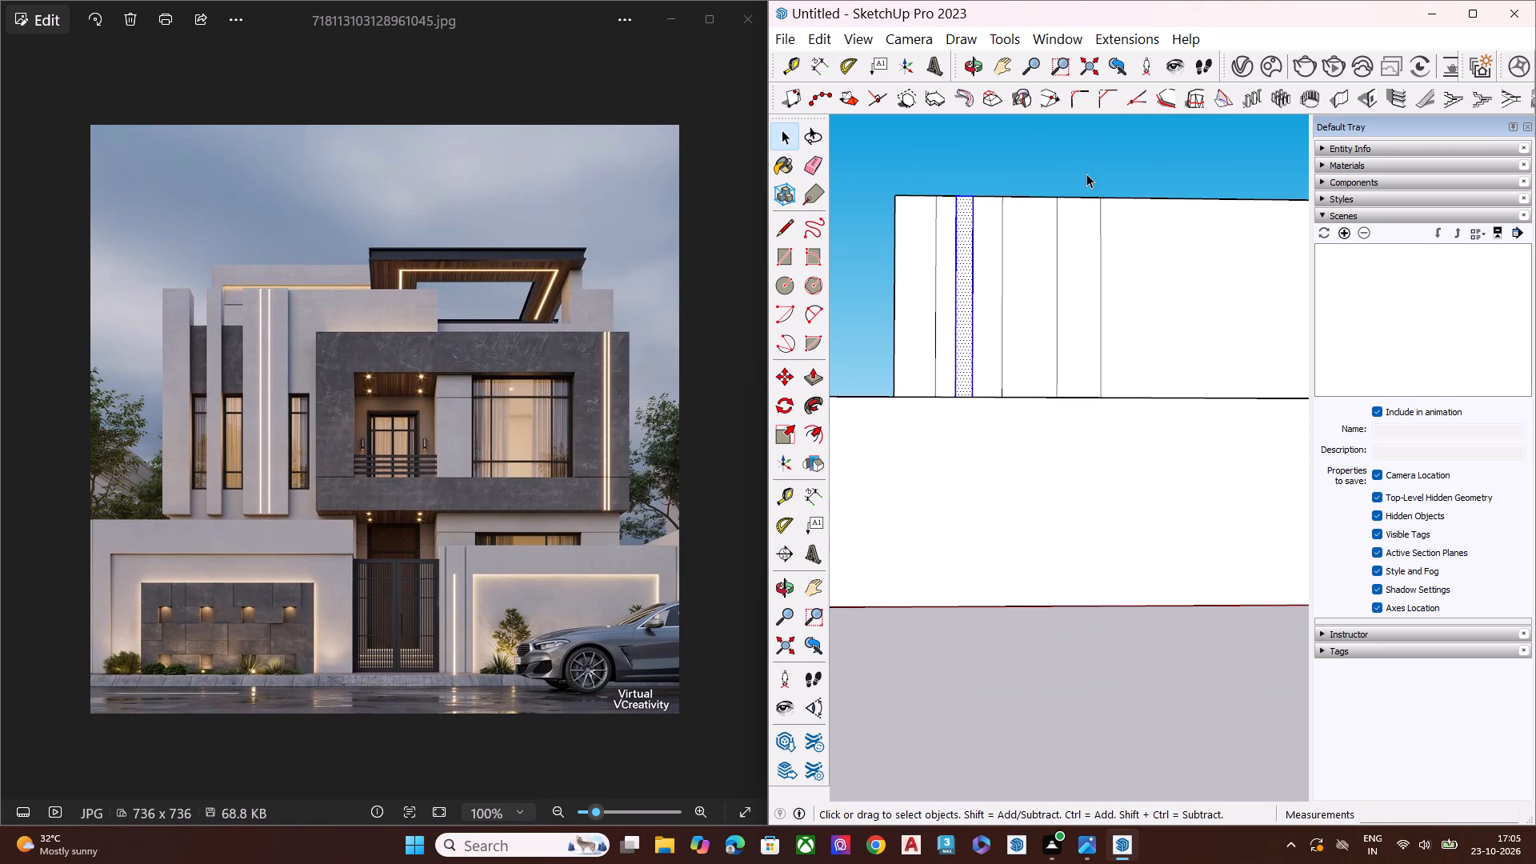
pyautogui.click(1082, 158)
# Offset the outline of the large undivided face on the upper front facade inward with the Offset tool.
pyautogui.moveTo(934, 220); pyautogui.dragTo(1035, 505, button='middle')
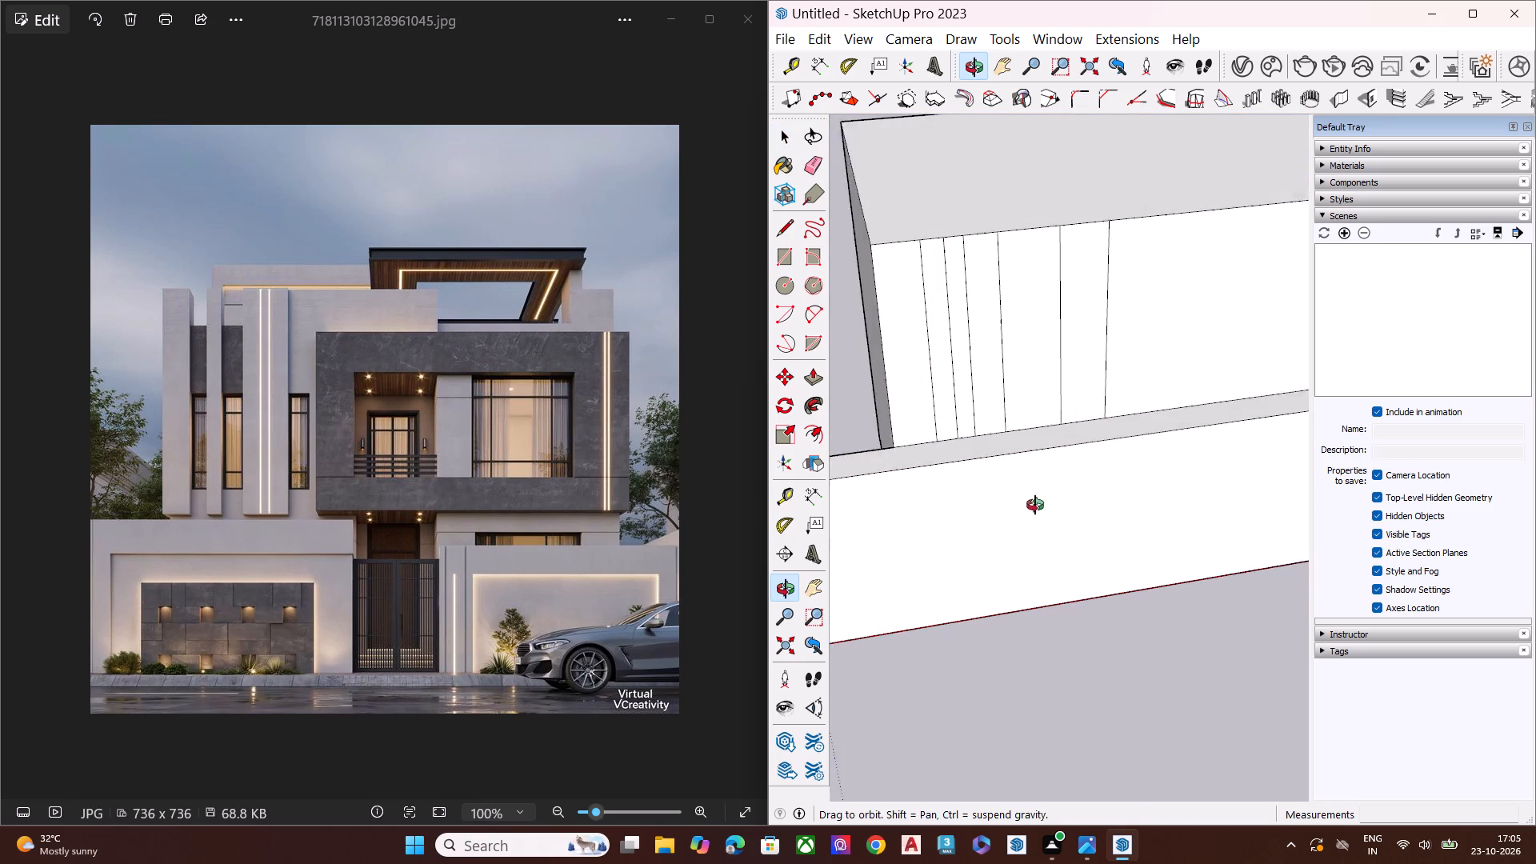
pyautogui.moveTo(1035, 505); pyautogui.dragTo(1091, 485, button='middle')
pyautogui.moveTo(1022, 318); pyautogui.dragTo(1021, 466, button='middle')
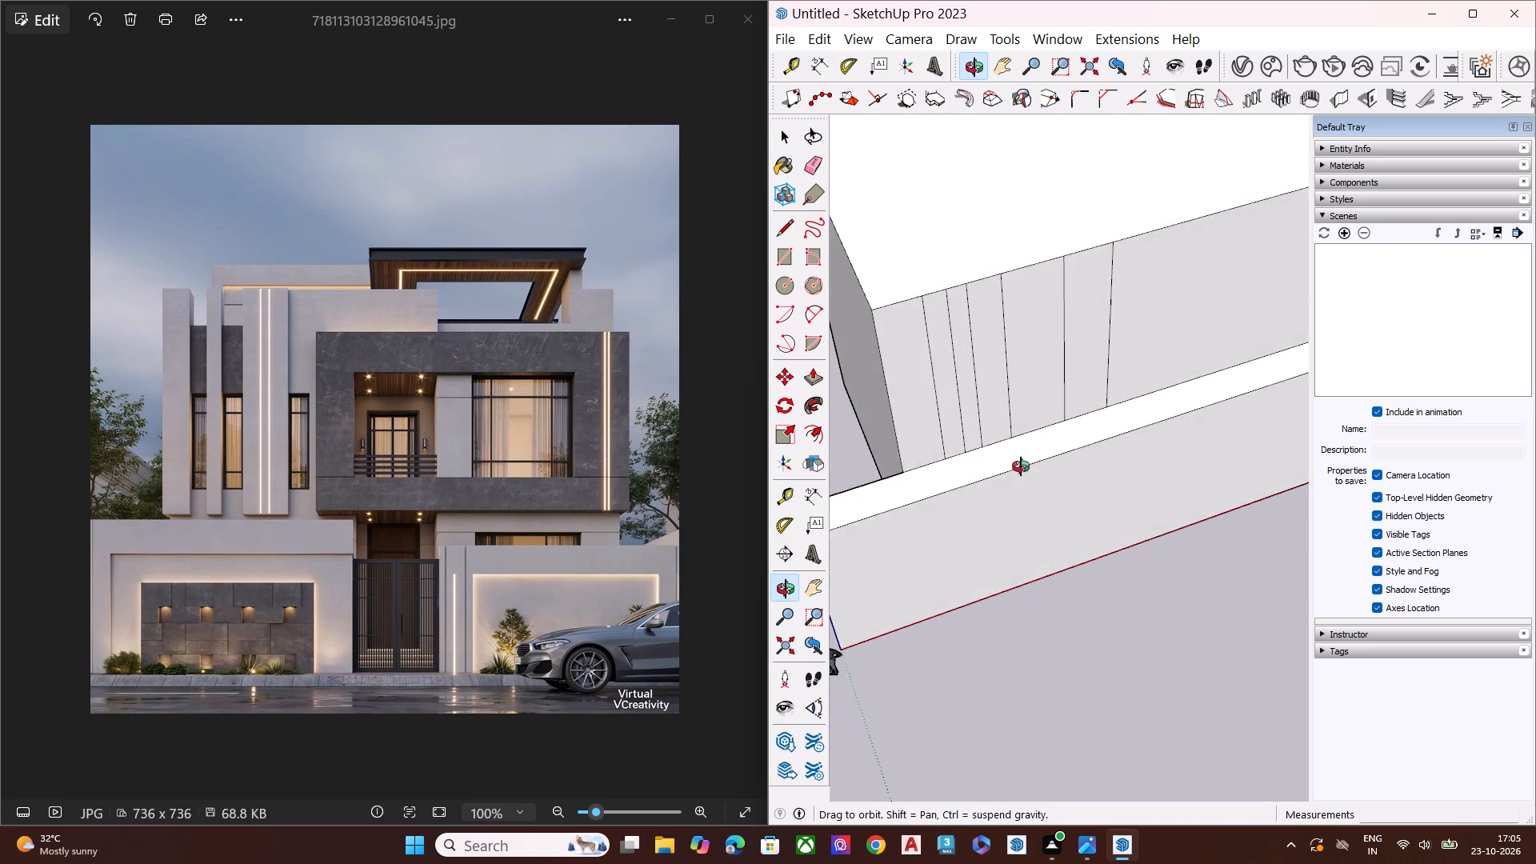
pyautogui.moveTo(1021, 466); pyautogui.dragTo(949, 488, button='middle')
pyautogui.scroll(3, 908, 252)
pyautogui.scroll(-4, 947, 264)
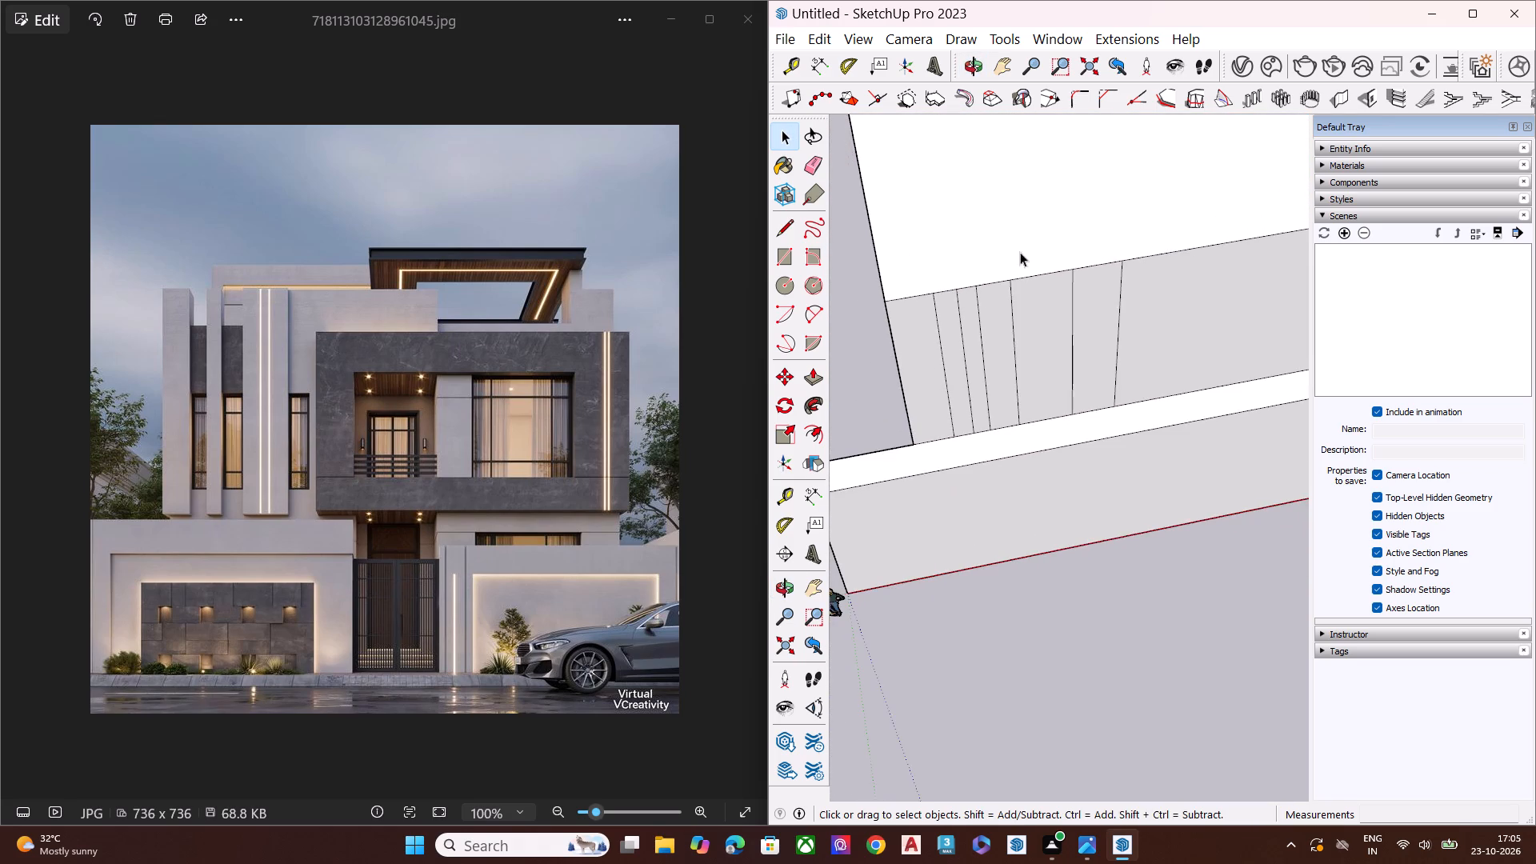
pyautogui.scroll(-1, 986, 250)
pyautogui.scroll(1, 974, 250)
pyautogui.scroll(-6, 970, 250)
pyautogui.moveTo(1166, 354); pyautogui.dragTo(906, 334, button='middle')
pyautogui.scroll(-3, 935, 252)
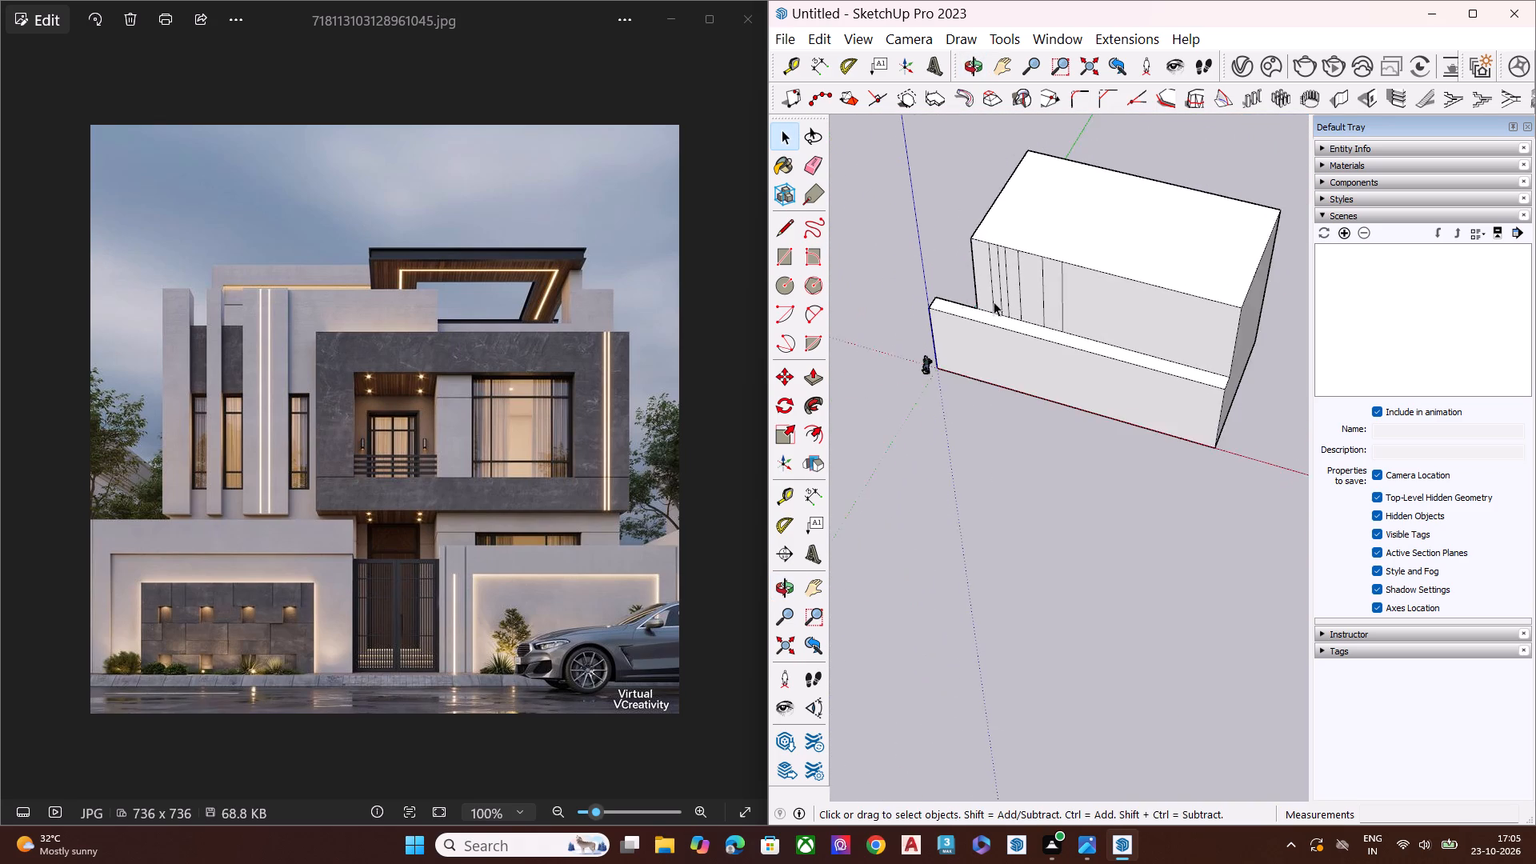
pyautogui.scroll(-2, 994, 302)
pyautogui.moveTo(1138, 295); pyautogui.dragTo(1241, 182, button='middle')
pyautogui.moveTo(1091, 314); pyautogui.dragTo(1178, 202, button='middle')
pyautogui.scroll(2, 1127, 284)
pyautogui.scroll(-1, 1090, 303)
pyautogui.scroll(1, 1090, 303)
pyautogui.click(1098, 301)
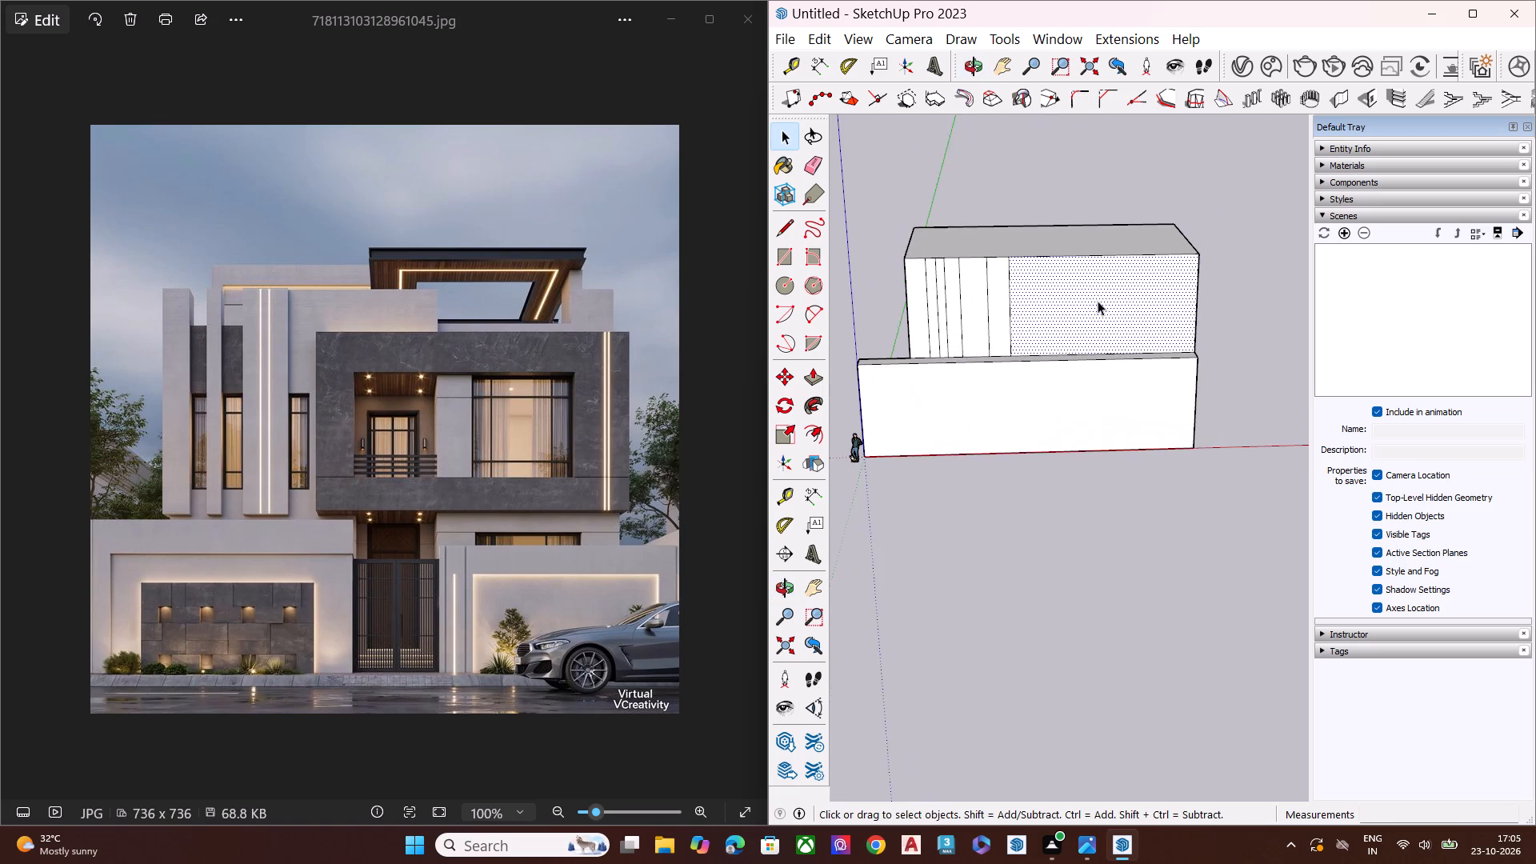
pyautogui.scroll(-1, 1095, 305)
pyautogui.scroll(6, 1095, 305)
pyautogui.press('f')
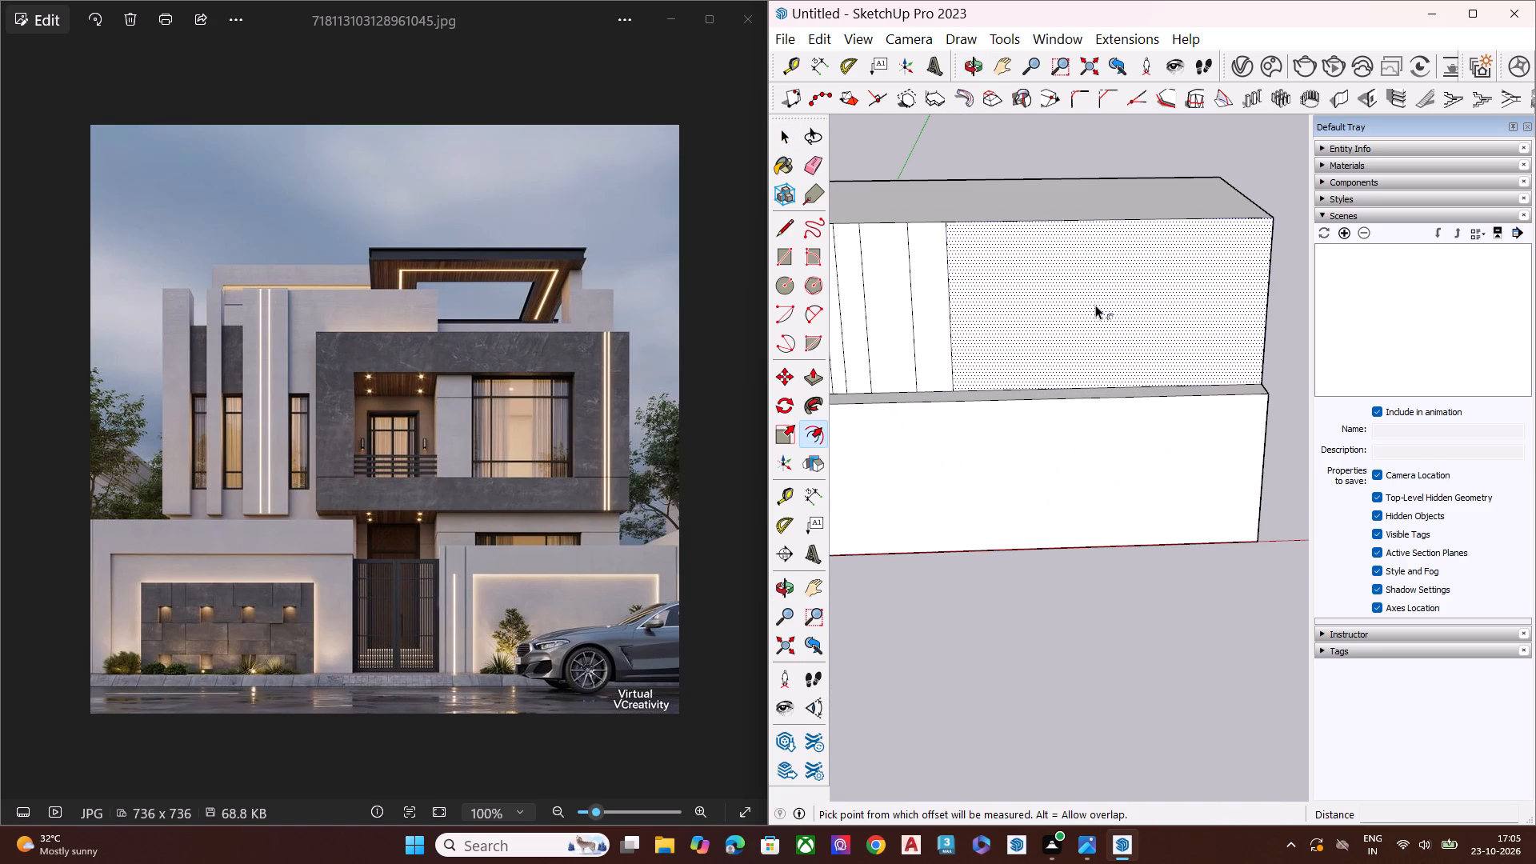
pyautogui.click(1099, 308)
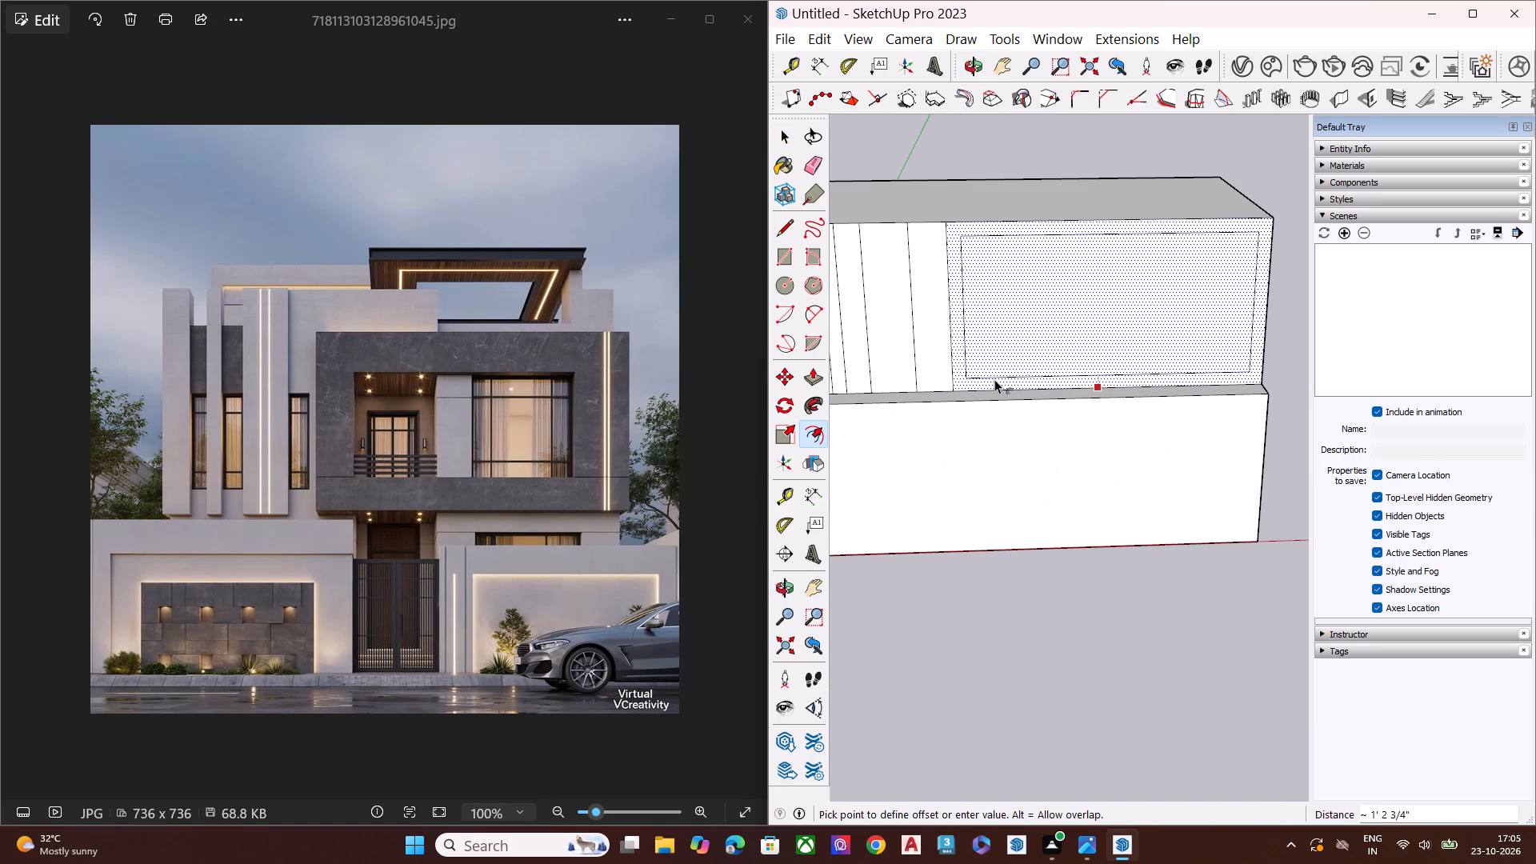
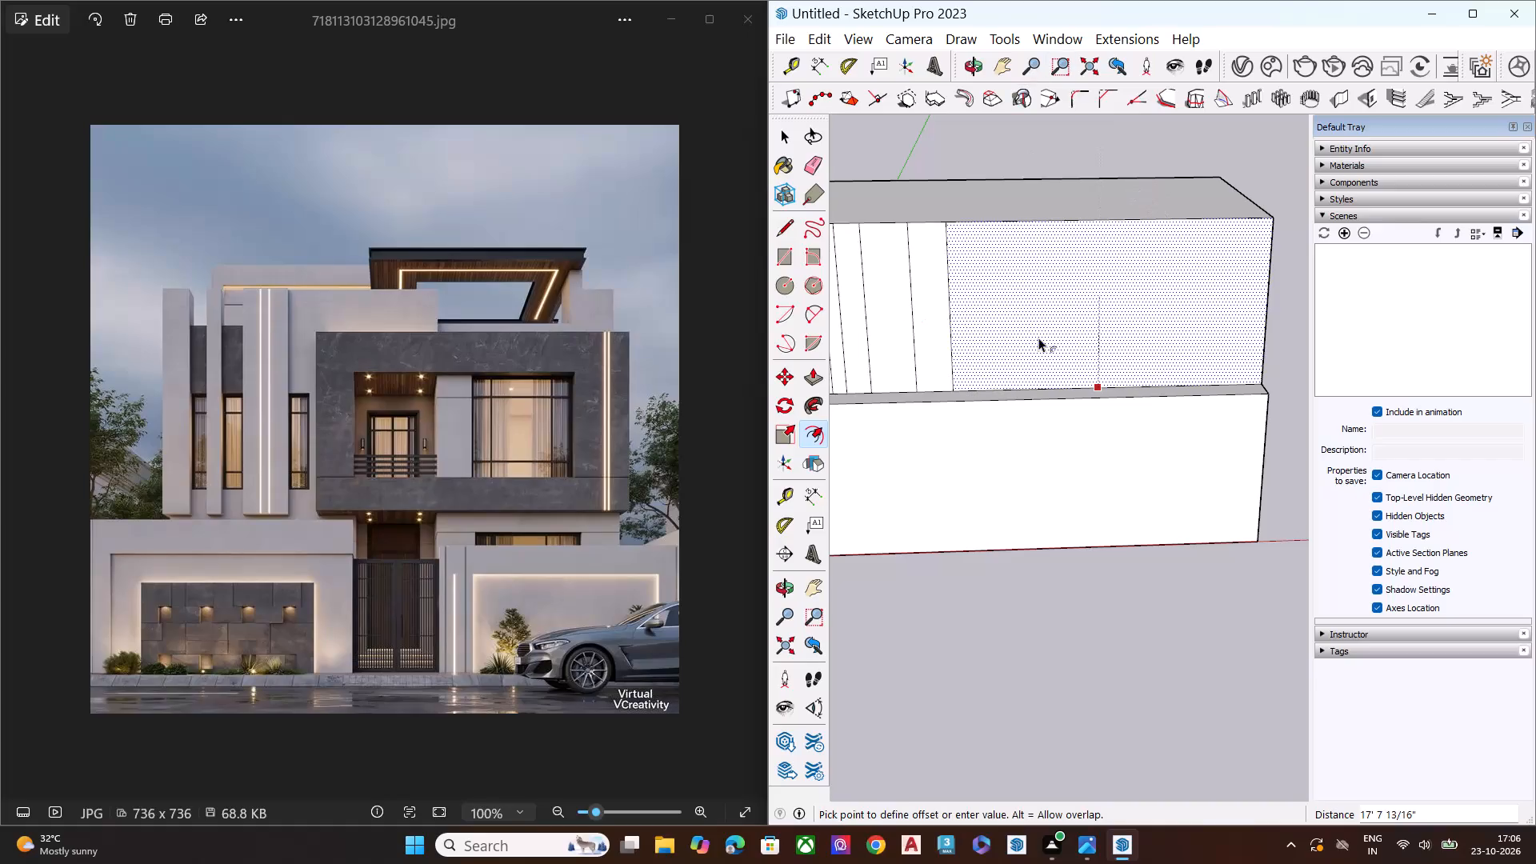
# Set the inward offset of the large upper front face at about 2' from its outline.
pyautogui.scroll(5, 997, 358)
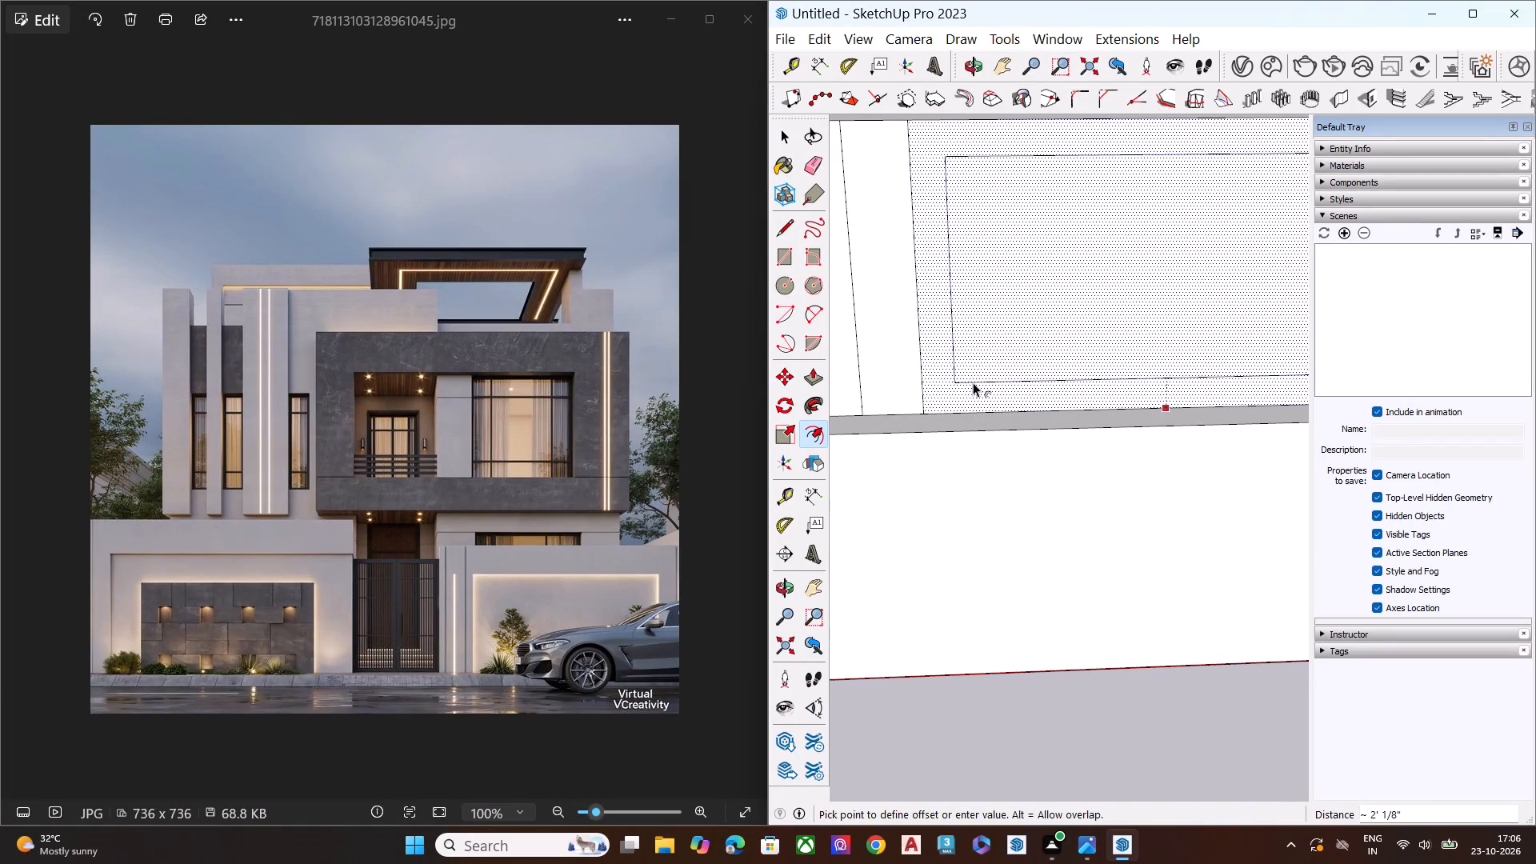
pyautogui.click(1001, 376)
pyautogui.scroll(-7, 958, 265)
pyautogui.scroll(1, 967, 297)
pyautogui.scroll(-3, 970, 299)
pyautogui.moveTo(1021, 354); pyautogui.dragTo(1062, 254, button='middle')
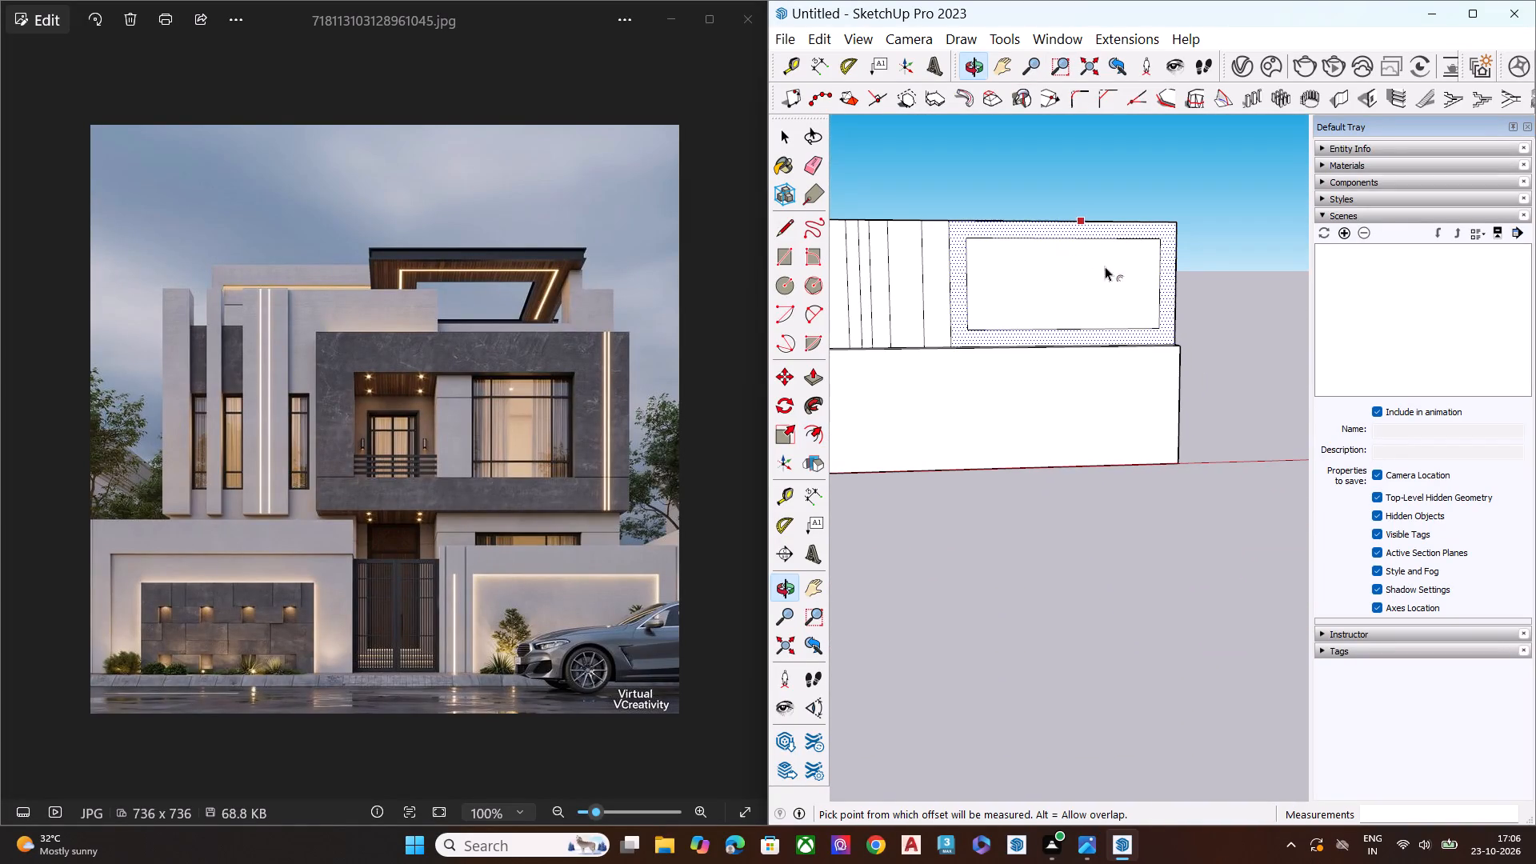
pyautogui.press('space')
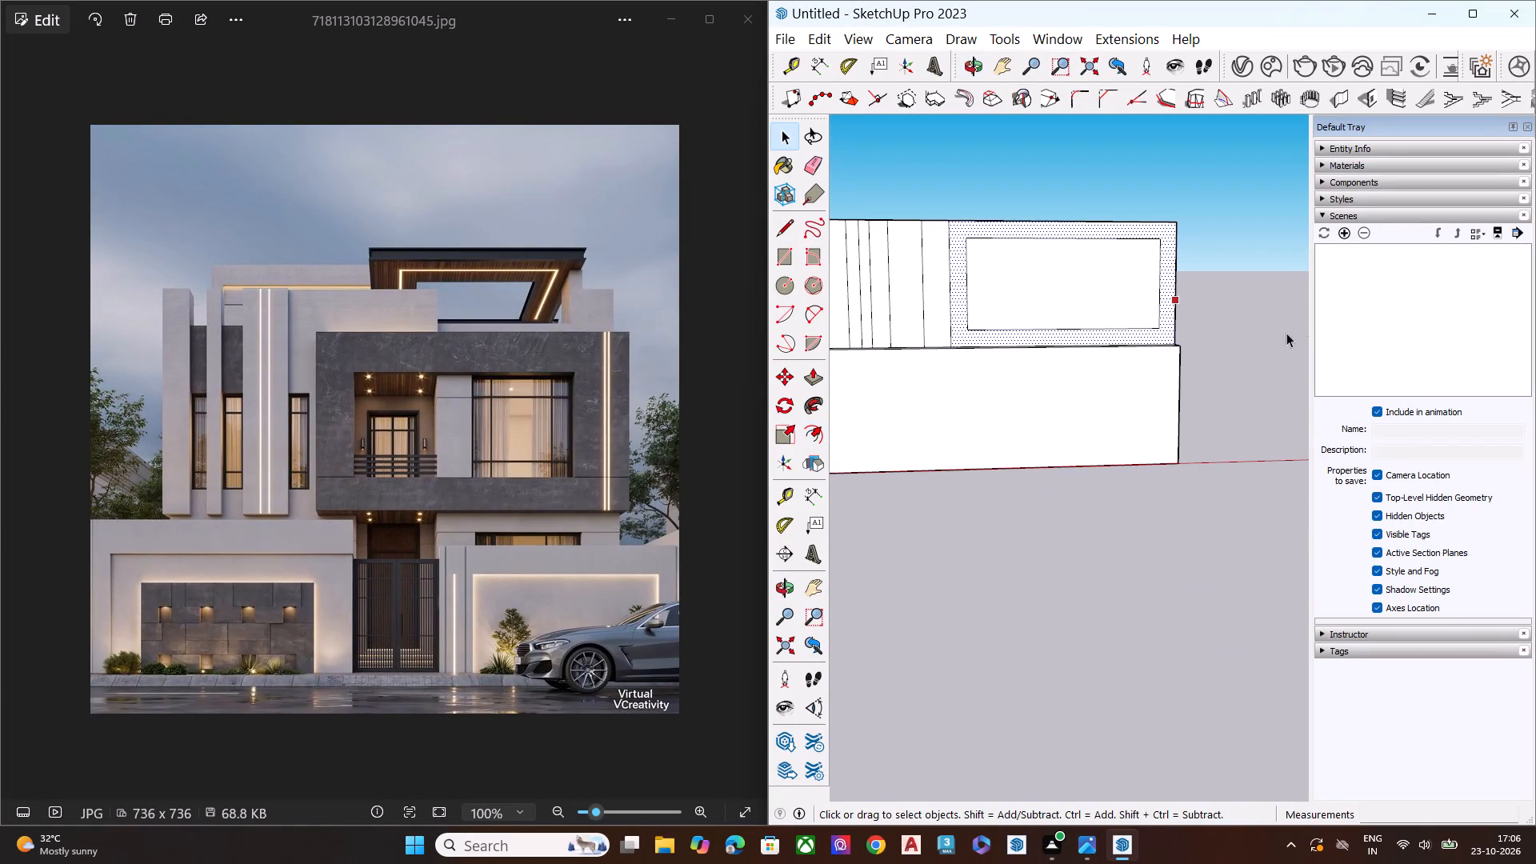
pyautogui.click(1303, 324)
# Lower the top edge of the offset inner rectangle on the upper front face with the Scale tool.
pyautogui.scroll(1, 1093, 270)
pyautogui.scroll(-1, 1093, 270)
pyautogui.scroll(1, 1093, 270)
pyautogui.doubleClick(1069, 282)
pyautogui.scroll(3, 1034, 267)
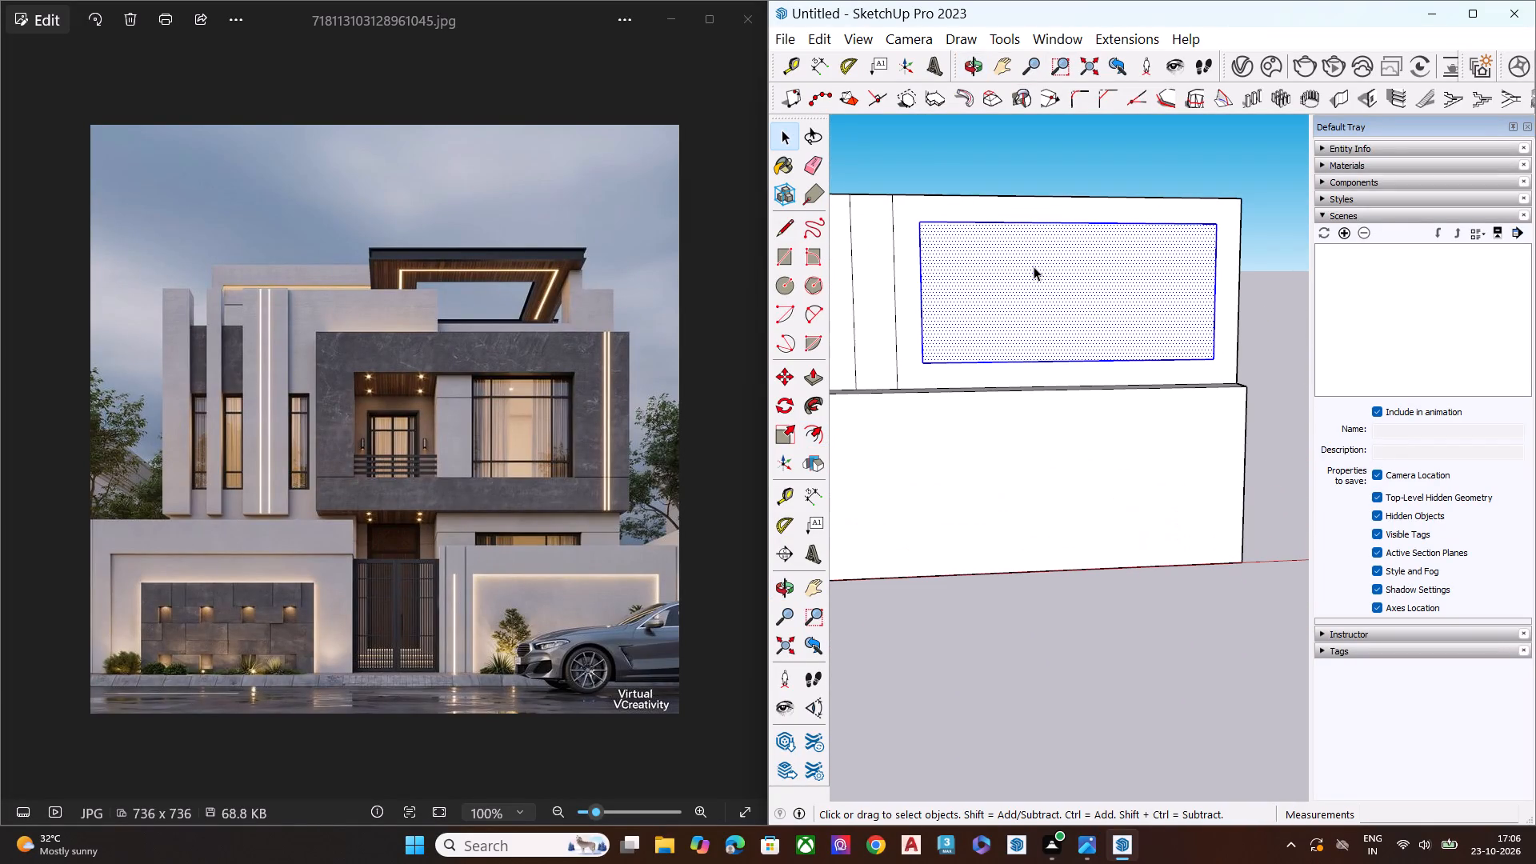
pyautogui.press('s')
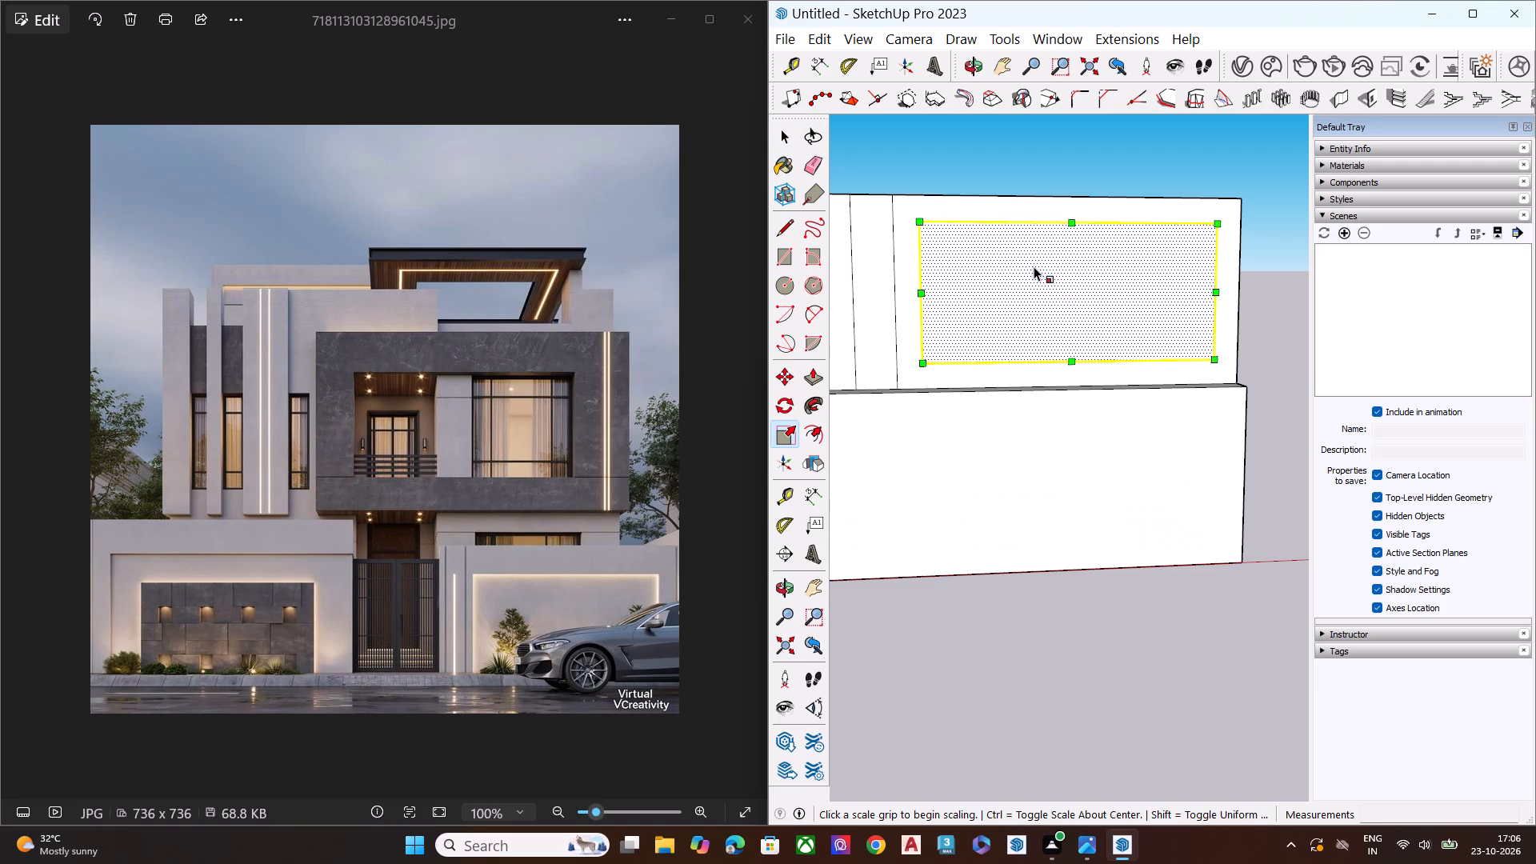
pyautogui.click(1073, 223)
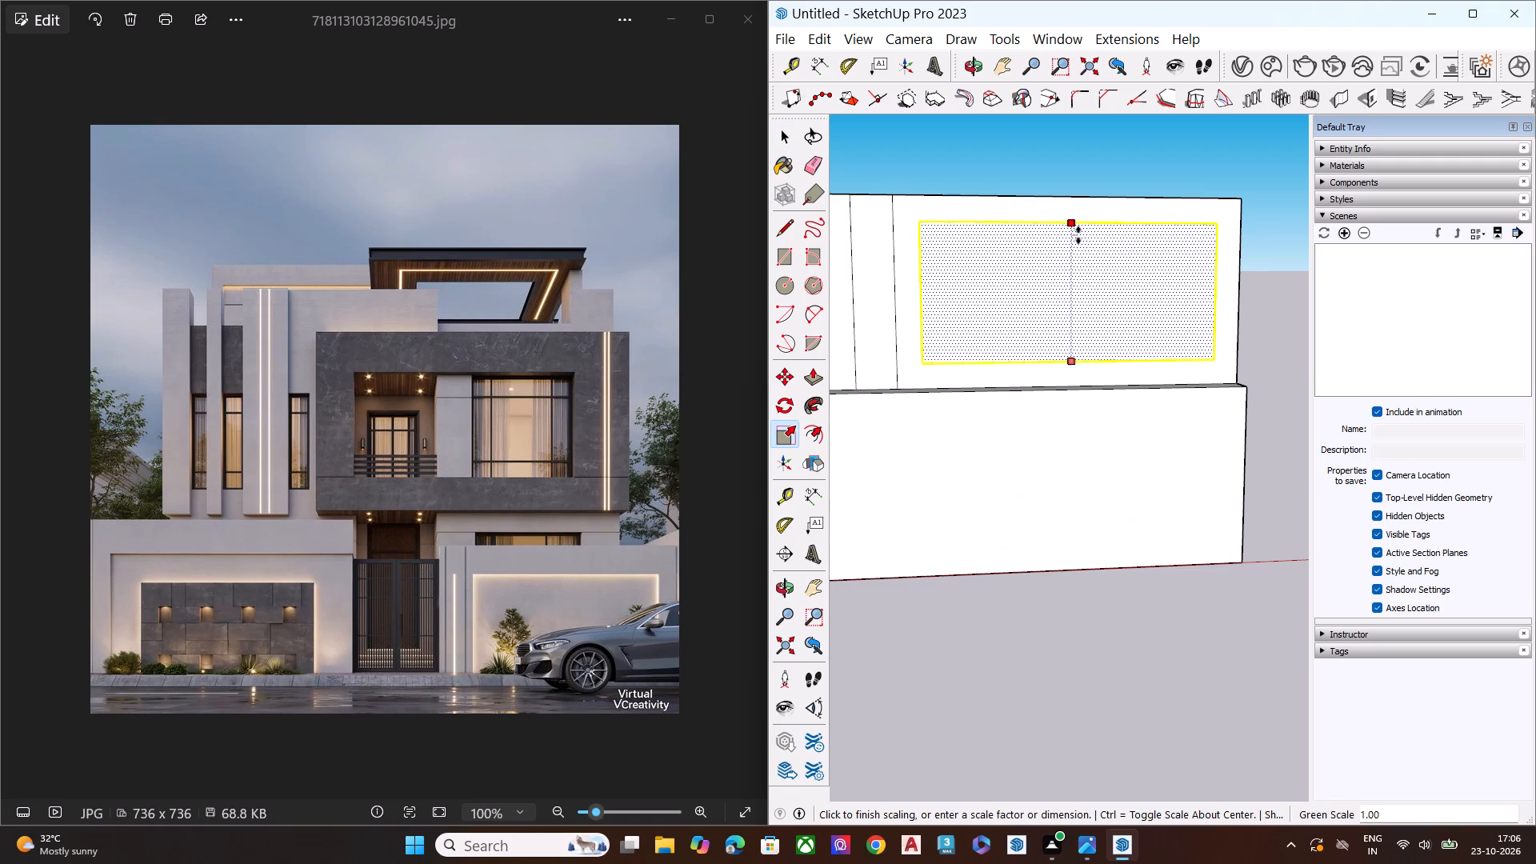
pyautogui.click(1081, 241)
# Narrow the inner rectangle by scaling its outer-end edge inward to 0.87 and its strip-side edge inward to 0.95.
pyautogui.moveTo(1216, 297); pyautogui.dragTo(1197, 302)
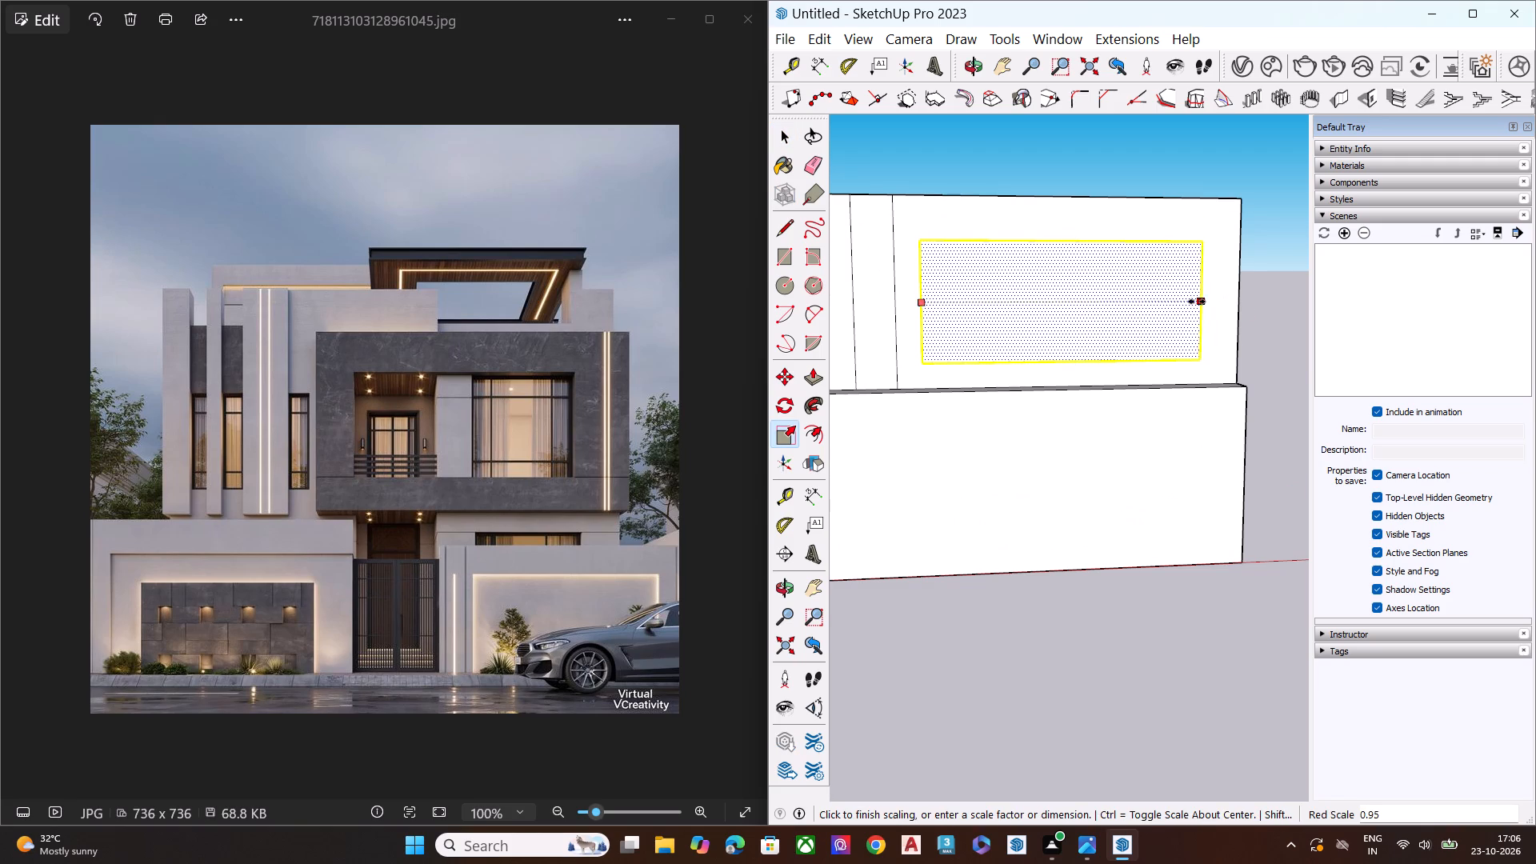
pyautogui.moveTo(1197, 302); pyautogui.dragTo(1178, 304)
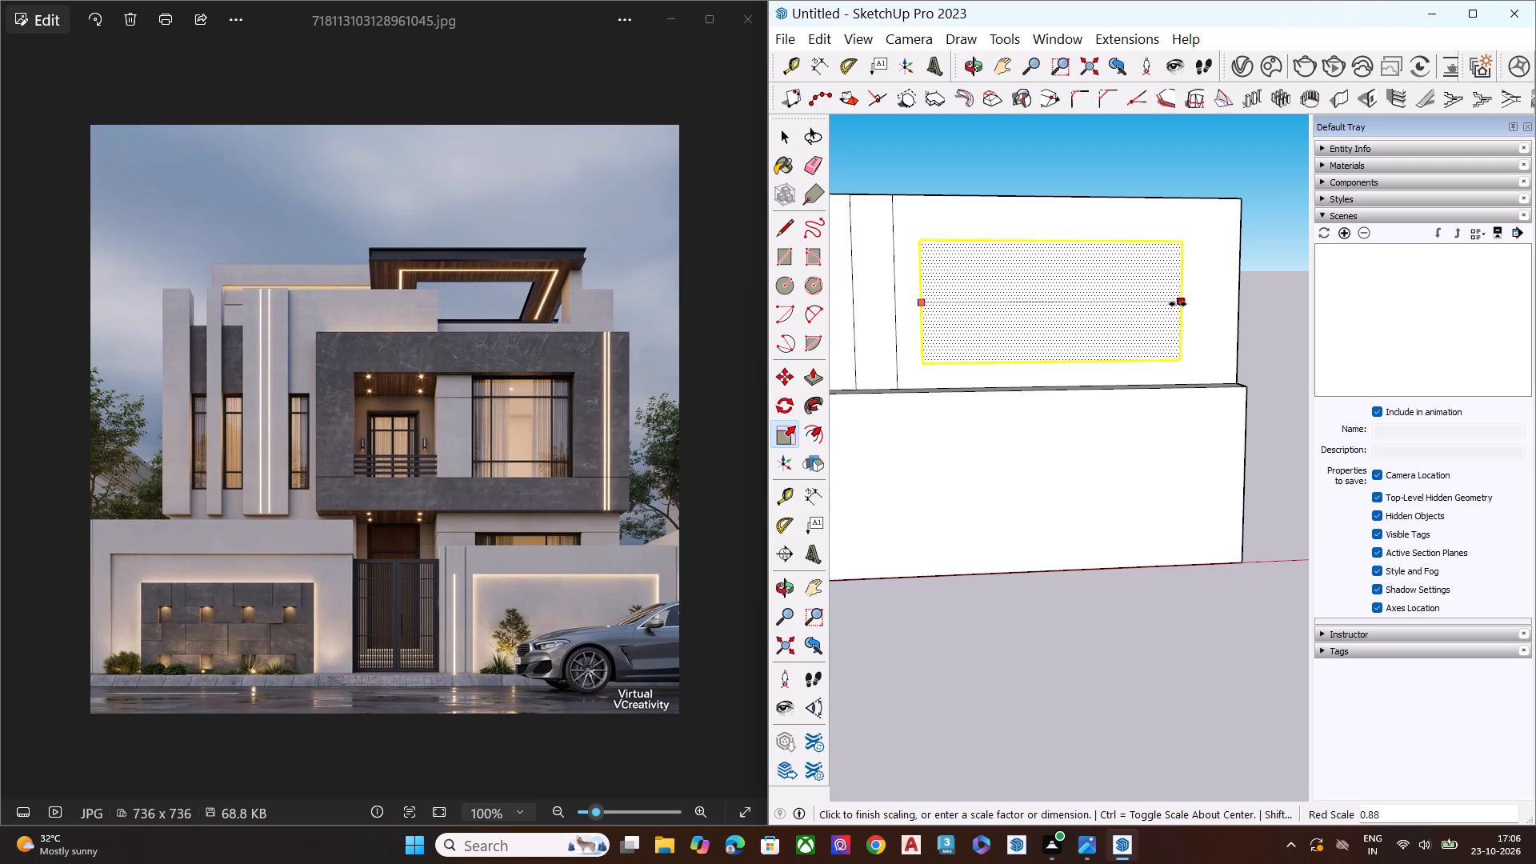
pyautogui.moveTo(1178, 304); pyautogui.dragTo(1177, 304)
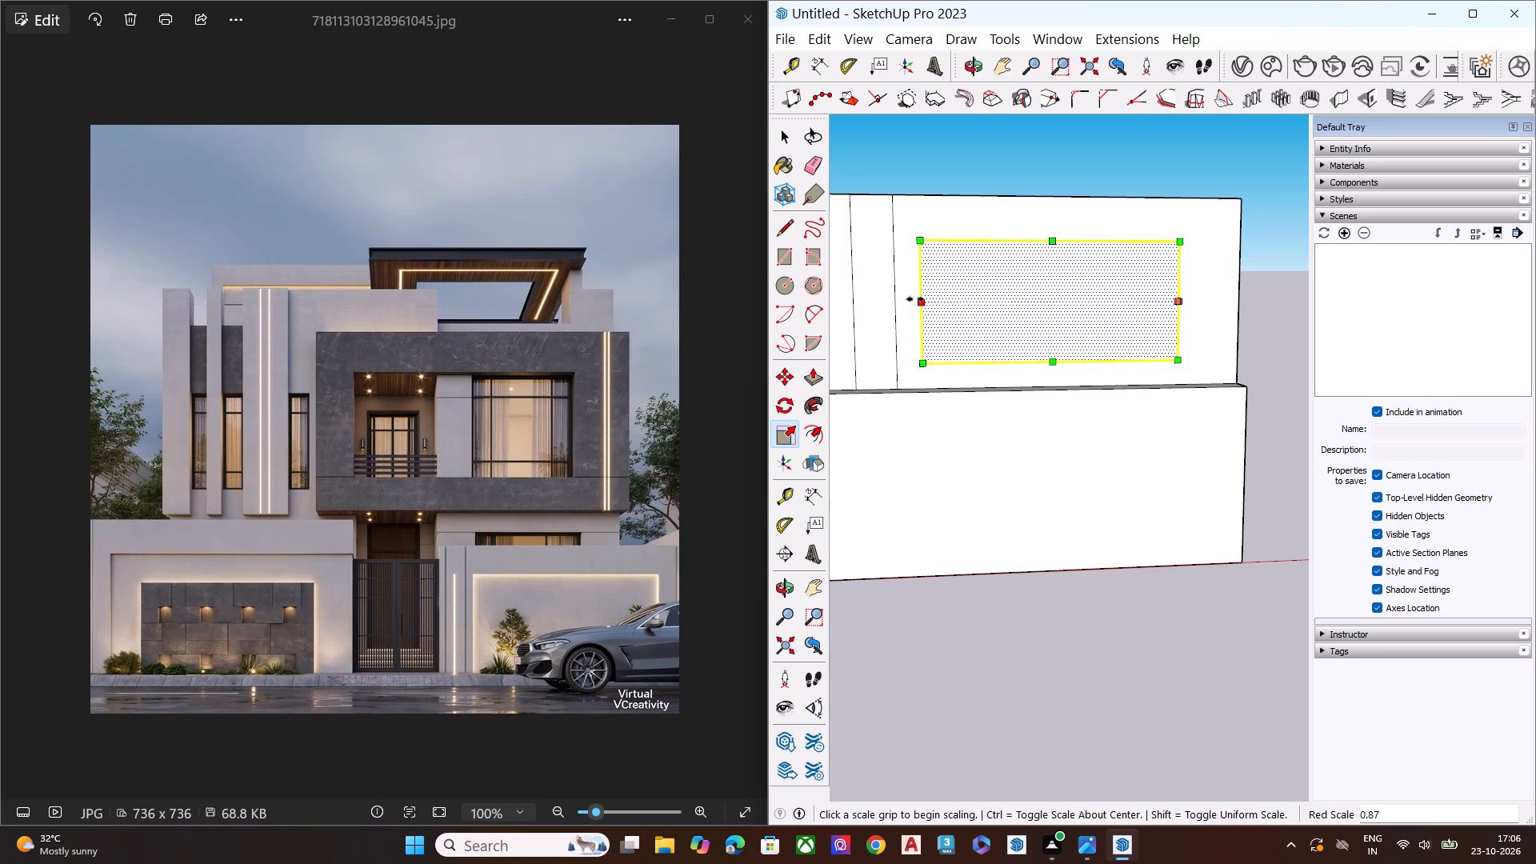
pyautogui.moveTo(922, 298); pyautogui.dragTo(934, 297)
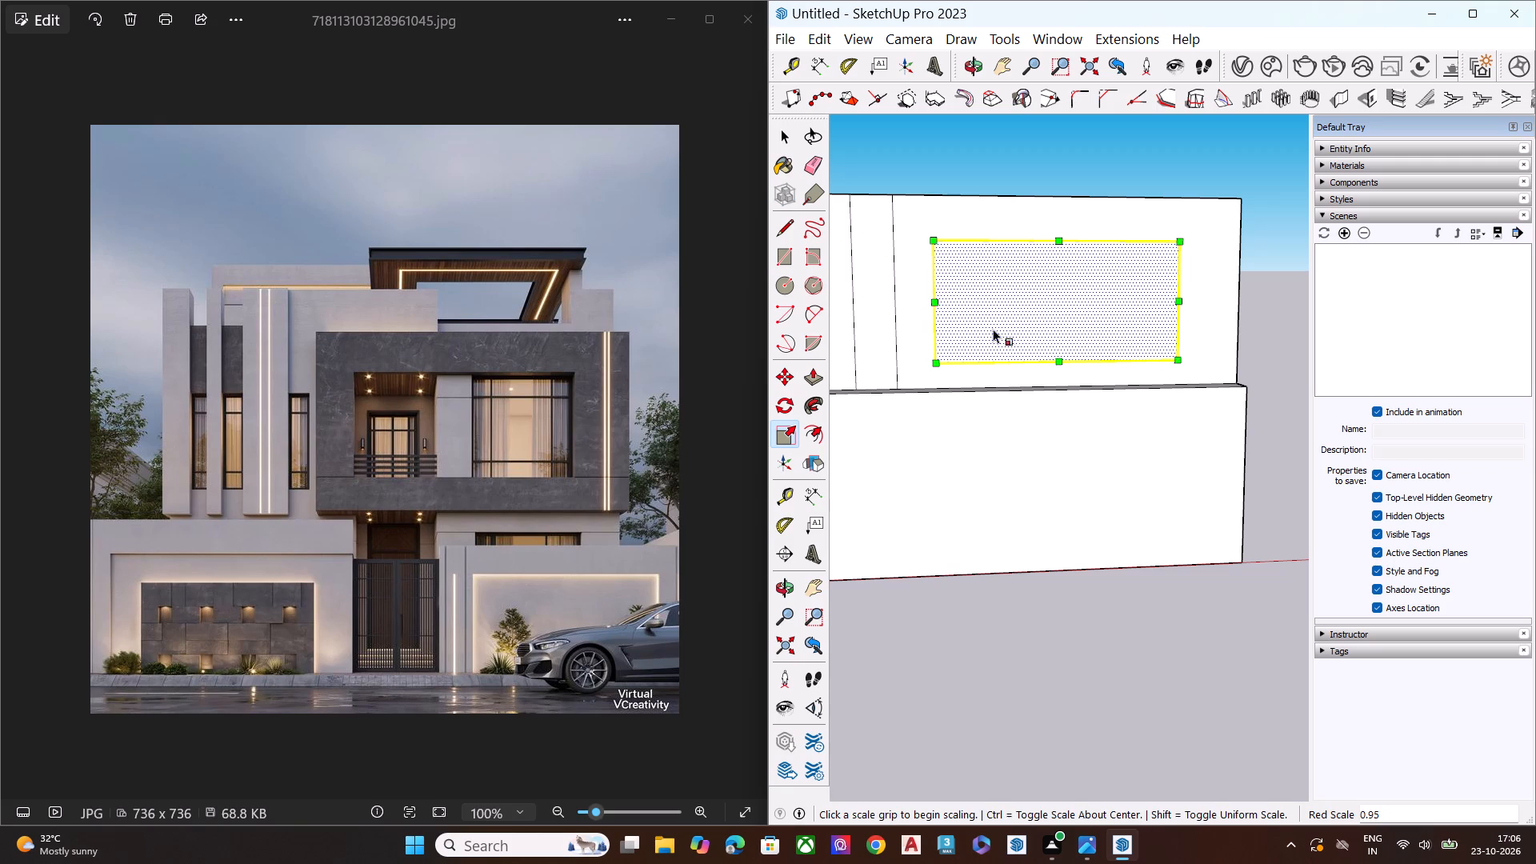
pyautogui.moveTo(1060, 358); pyautogui.dragTo(1061, 354)
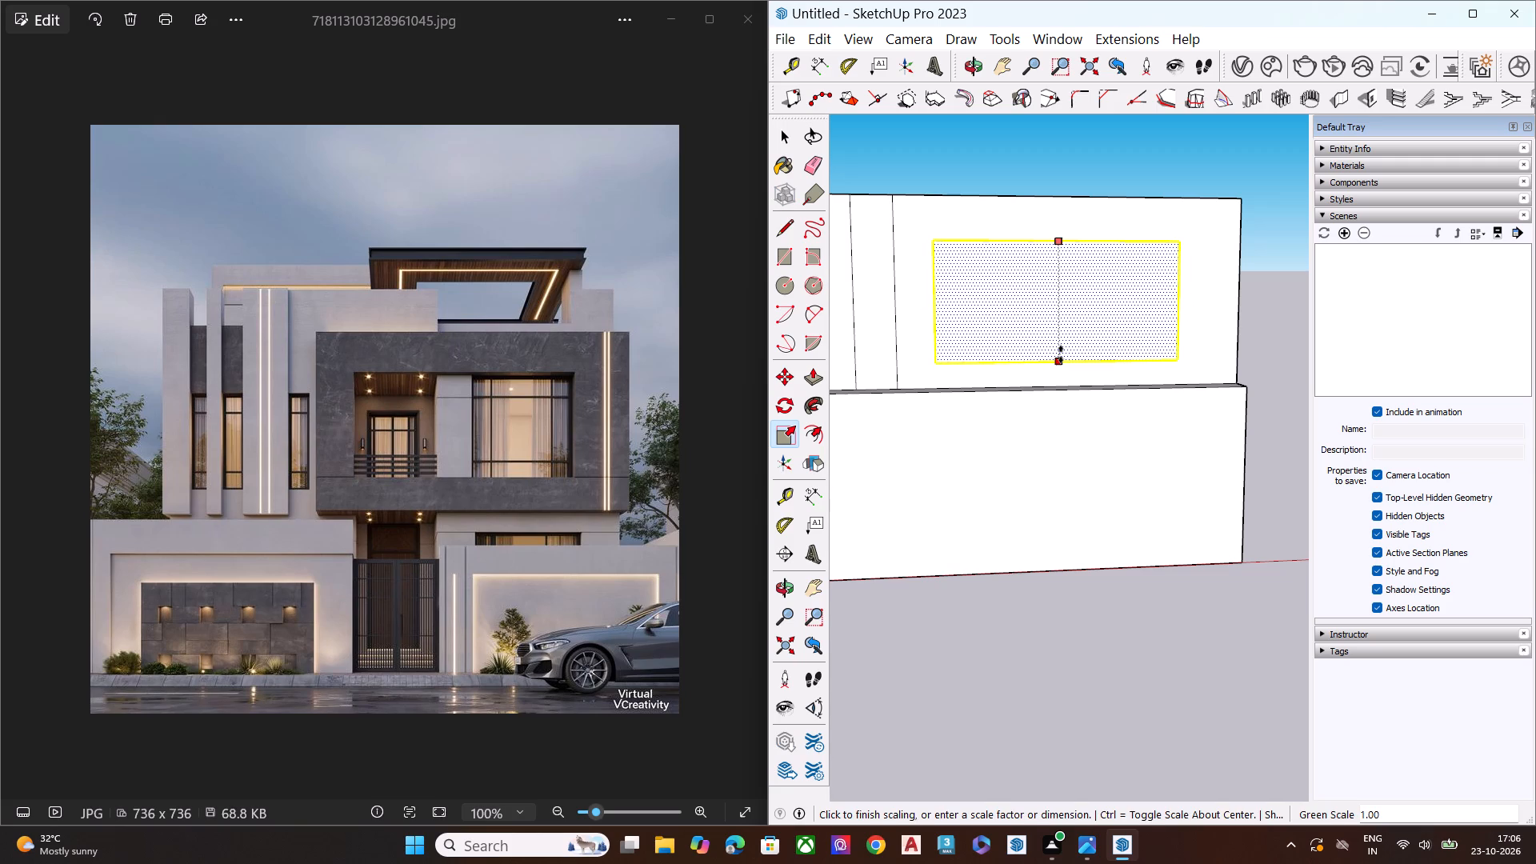
pyautogui.moveTo(1061, 354); pyautogui.dragTo(1059, 350)
pyautogui.click(1248, 326)
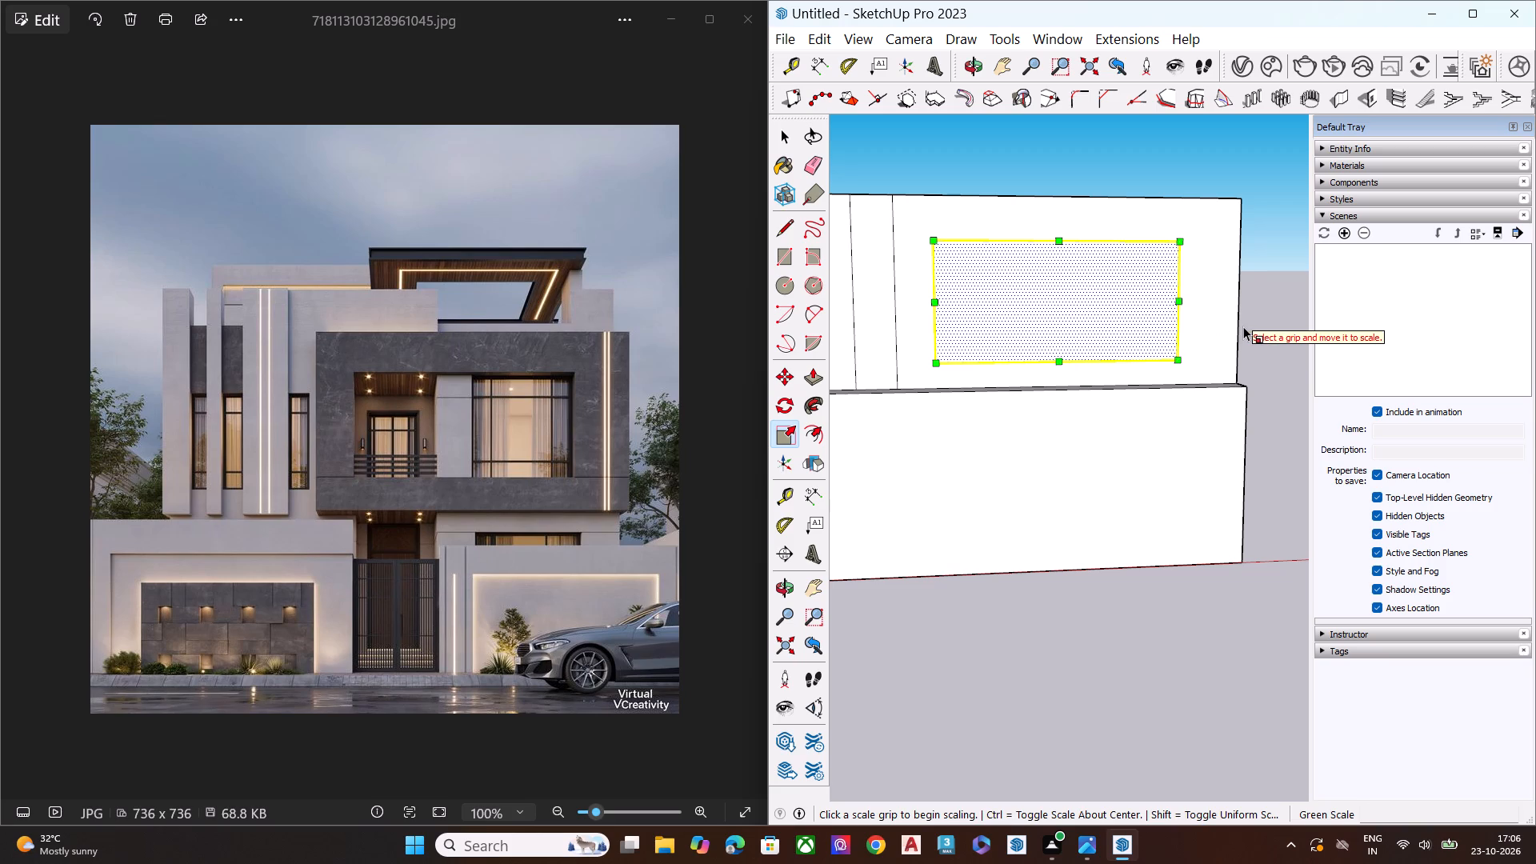
pyautogui.press('space')
# Raise the top edge of the inner rectangle by scaling it to 1.07.
pyautogui.moveTo(1036, 227); pyautogui.dragTo(1098, 316, button='middle')
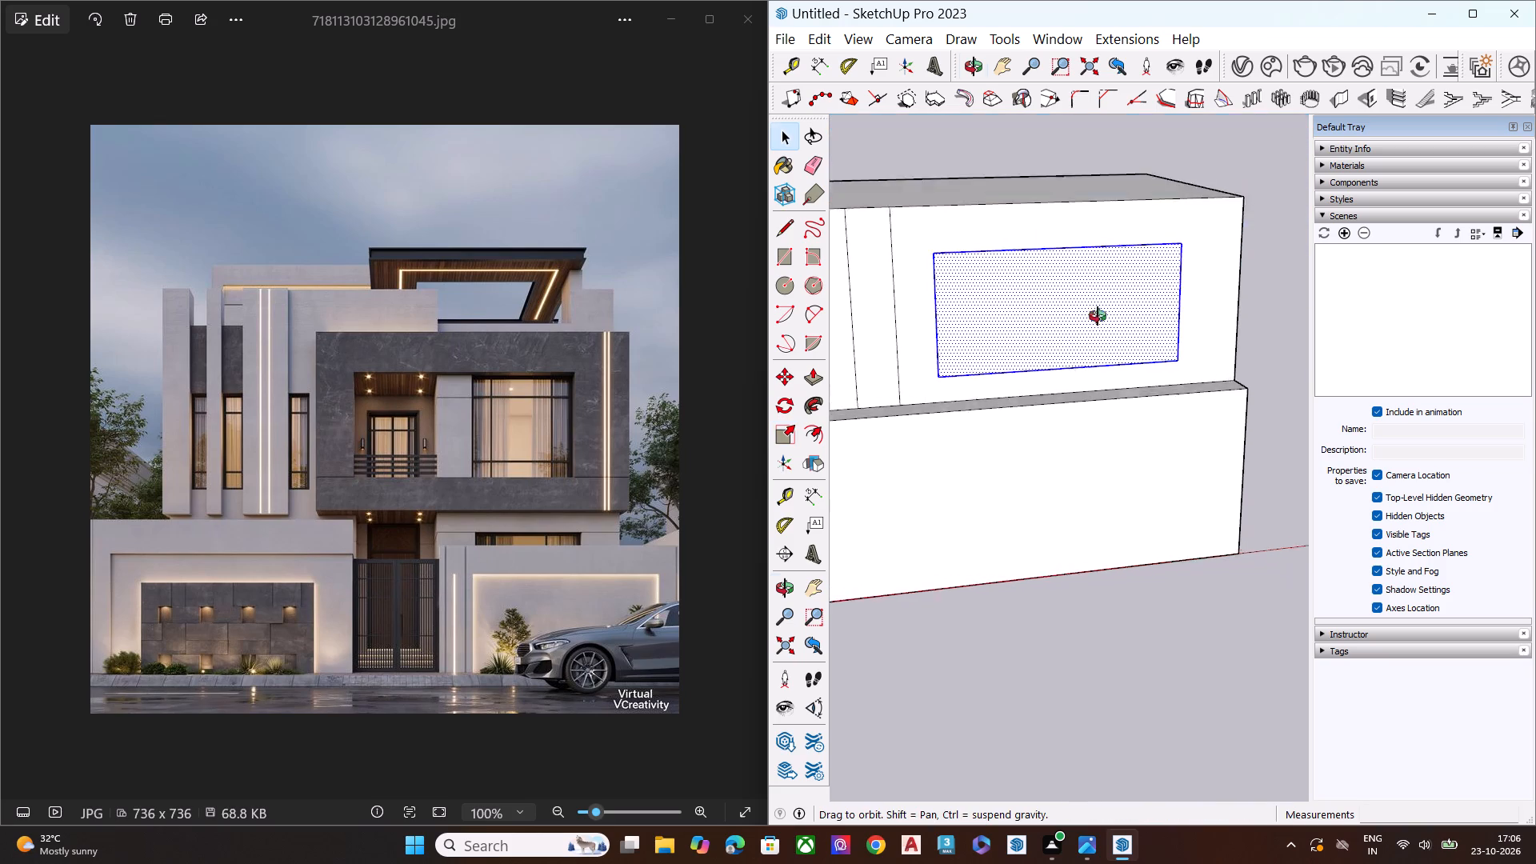
pyautogui.moveTo(1098, 316); pyautogui.dragTo(1242, 379, button='middle')
pyautogui.scroll(2, 1107, 242)
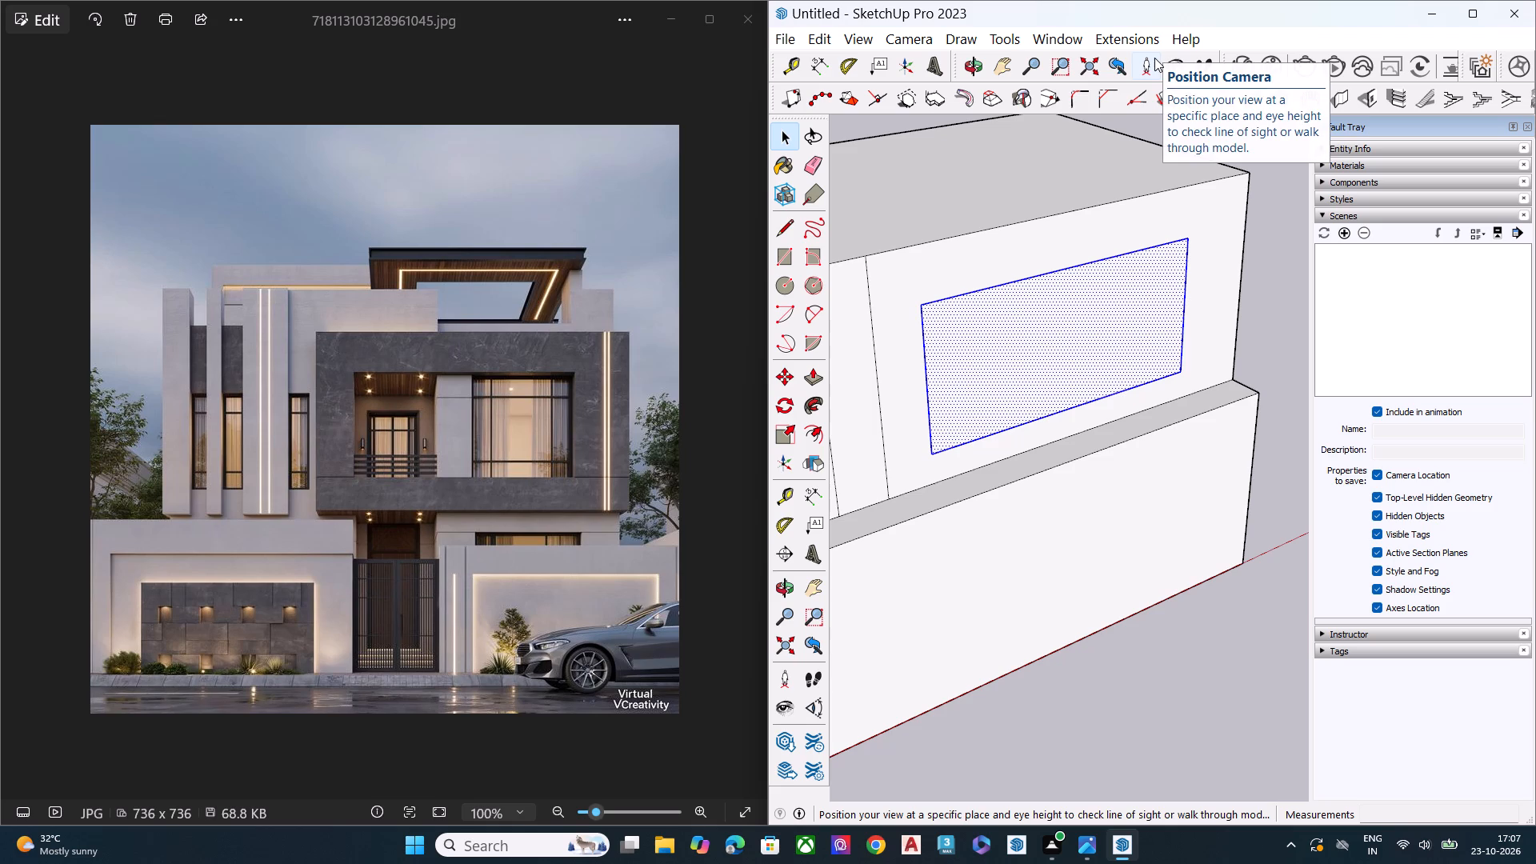
pyautogui.scroll(-8, 1098, 195)
pyautogui.moveTo(1094, 266); pyautogui.dragTo(1090, 135, button='middle')
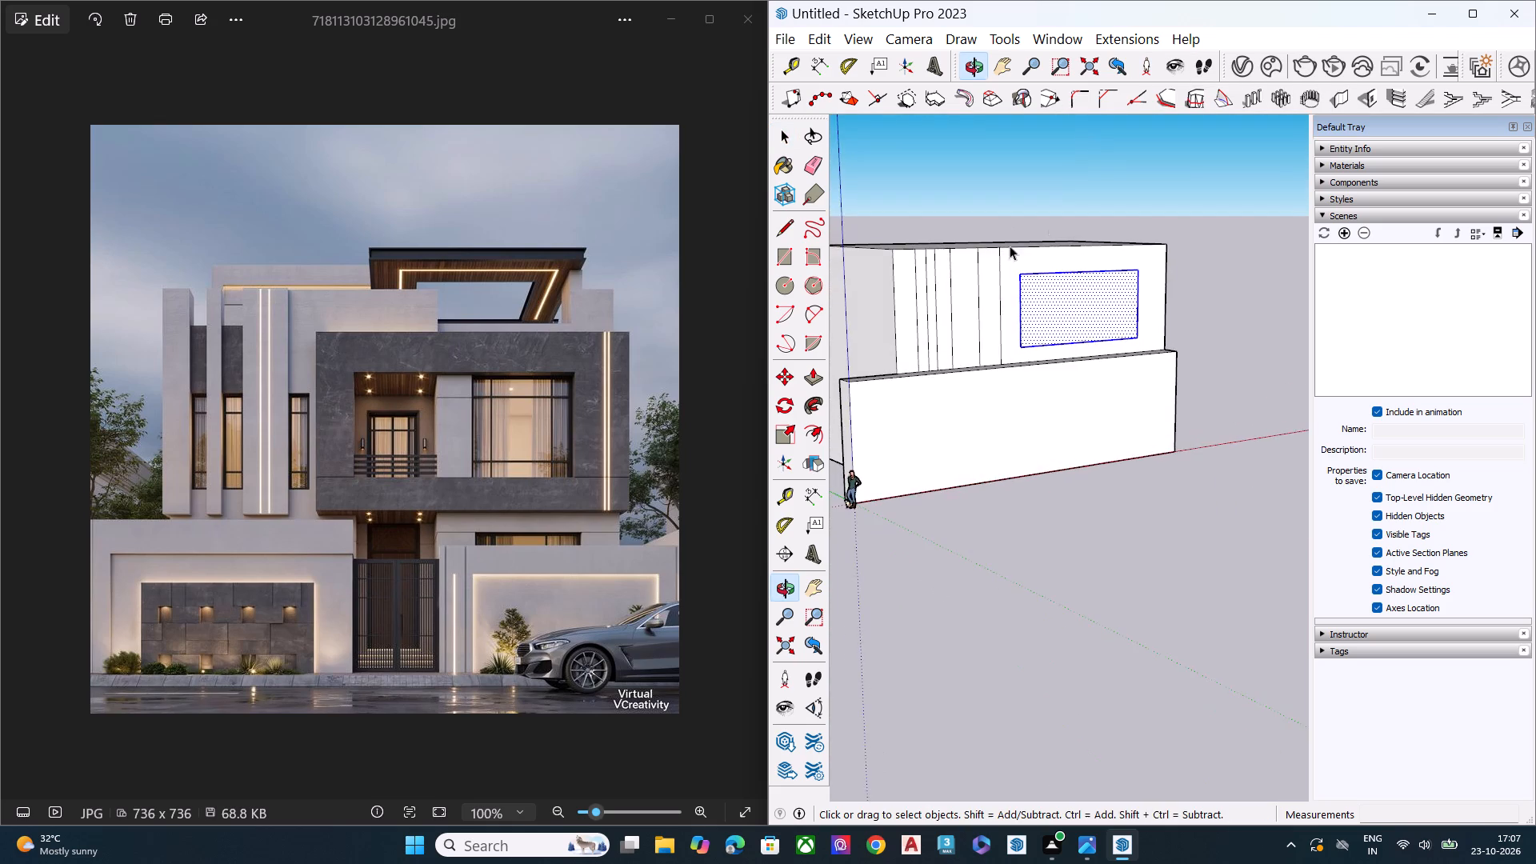
pyautogui.scroll(8, 948, 275)
pyautogui.scroll(-2, 1178, 267)
pyautogui.moveTo(1214, 341); pyautogui.dragTo(946, 280, button='middle')
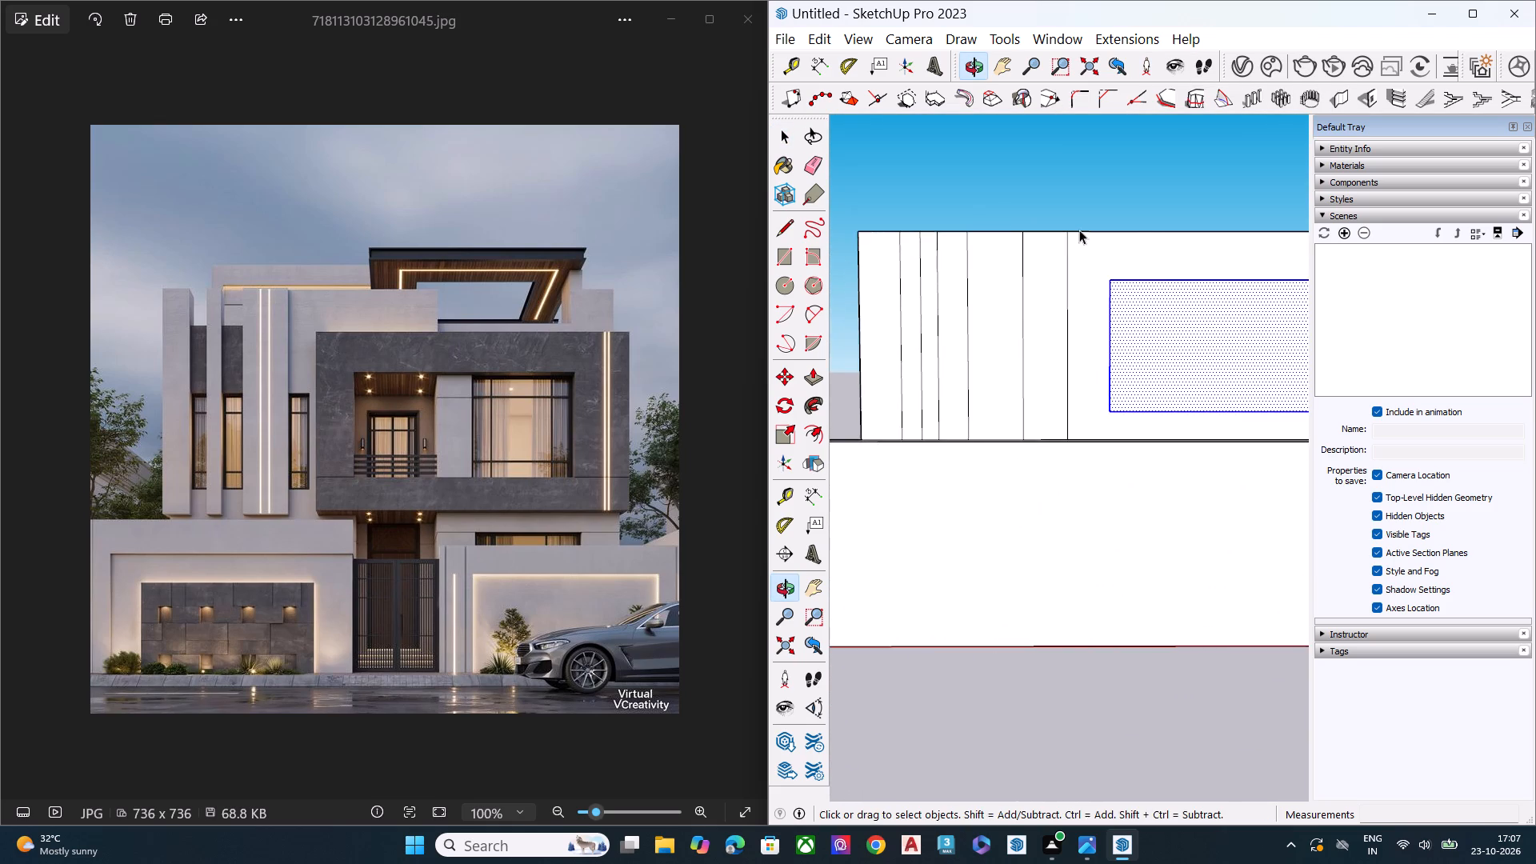
pyautogui.scroll(-4, 1055, 244)
pyautogui.scroll(1, 1026, 250)
pyautogui.scroll(-4, 1024, 250)
pyautogui.scroll(5, 1289, 295)
pyautogui.doubleClick(1170, 308)
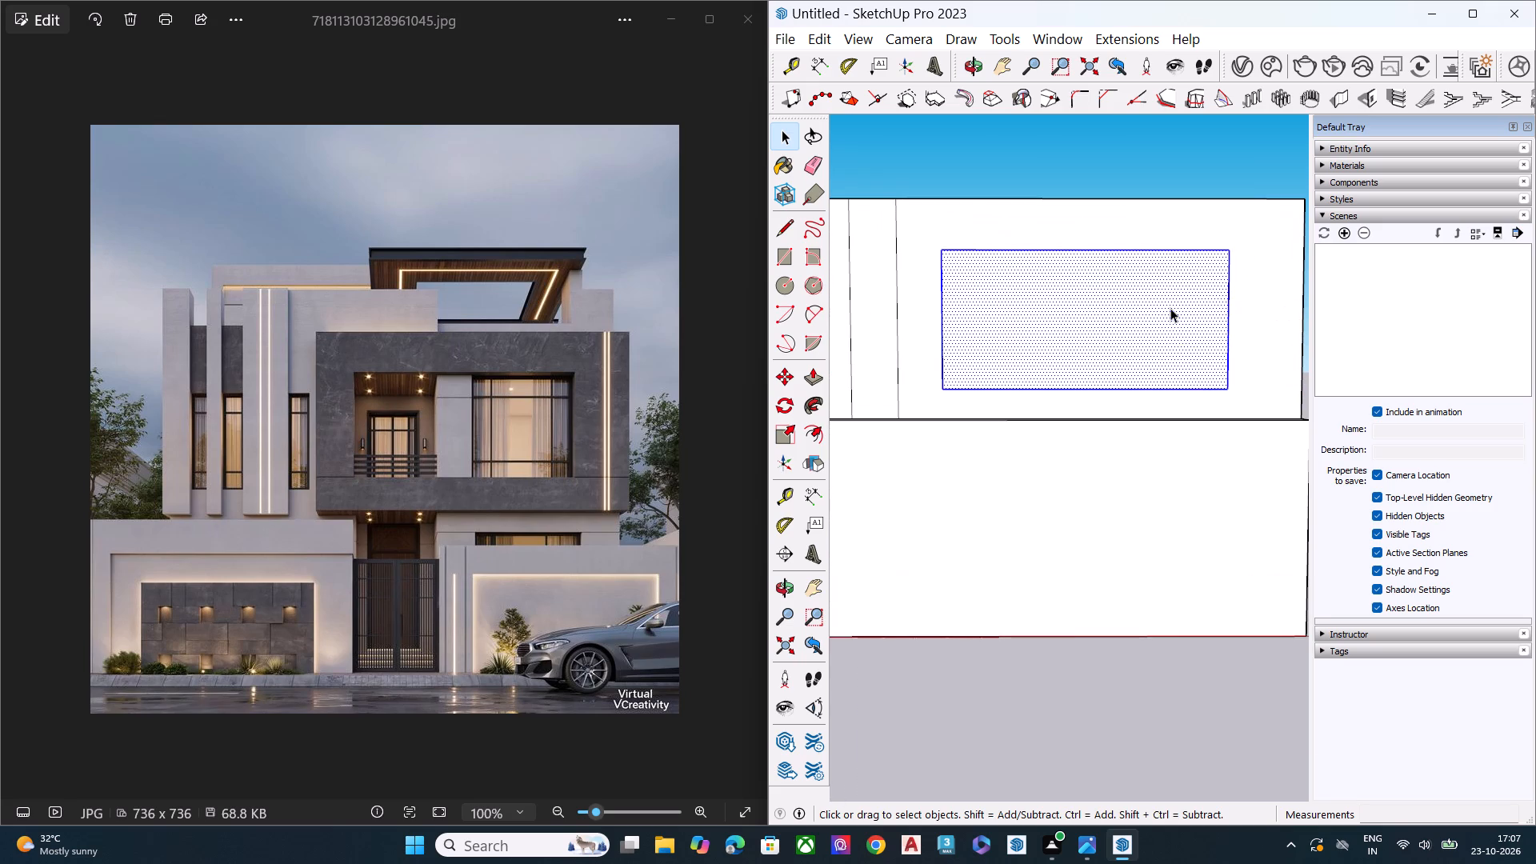
pyautogui.press('s')
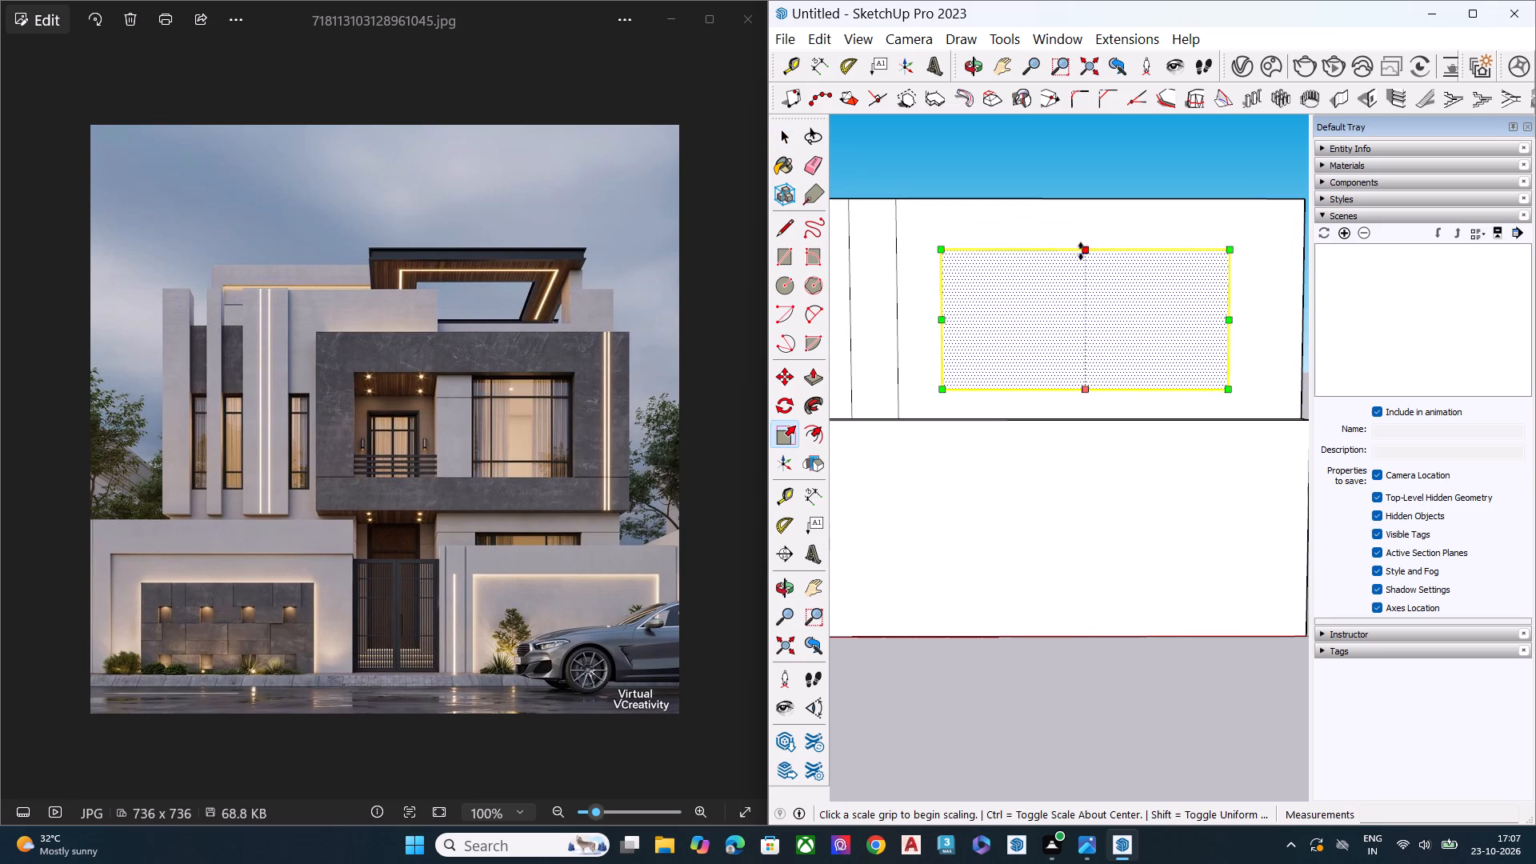
pyautogui.moveTo(1086, 248); pyautogui.dragTo(1080, 240)
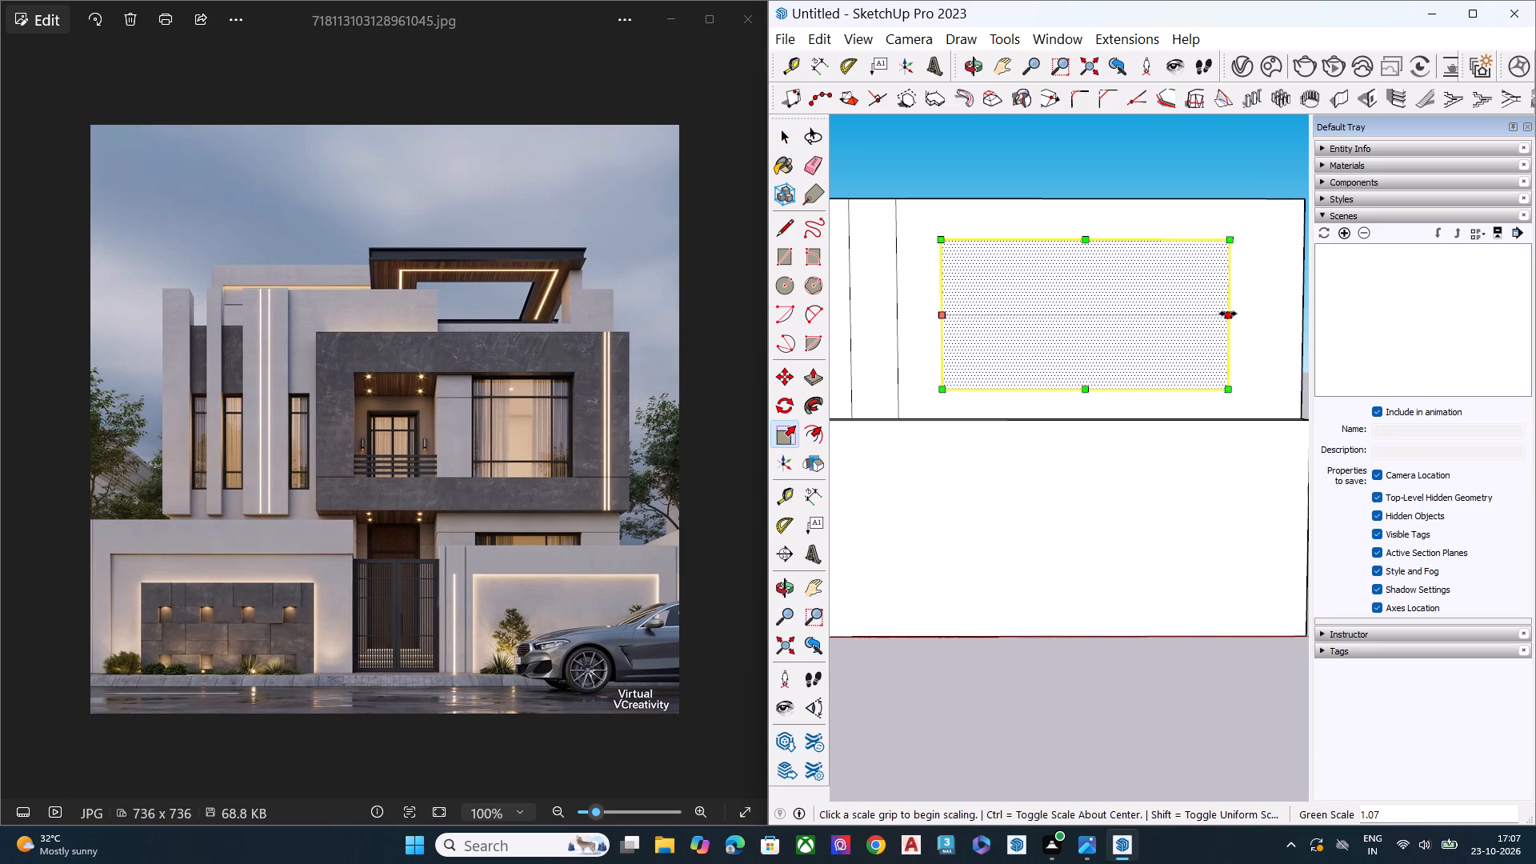
# Extend the inner rectangle's outer-end edge to 1.02 and scale its bottom edge upward to about 0.98.
pyautogui.moveTo(1228, 314); pyautogui.dragTo(1233, 314)
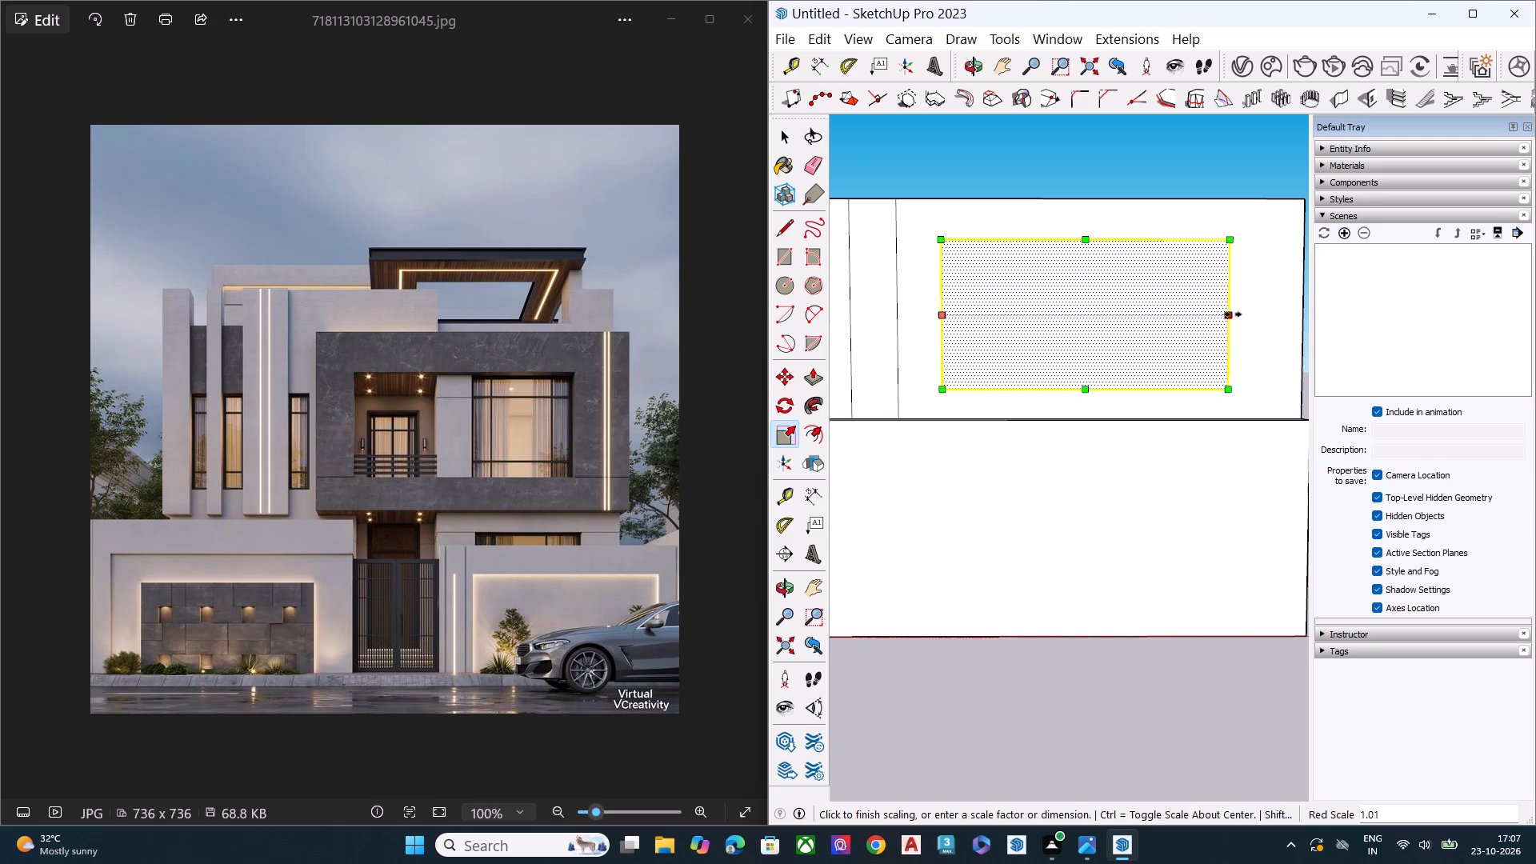
pyautogui.moveTo(1233, 314); pyautogui.dragTo(1235, 318)
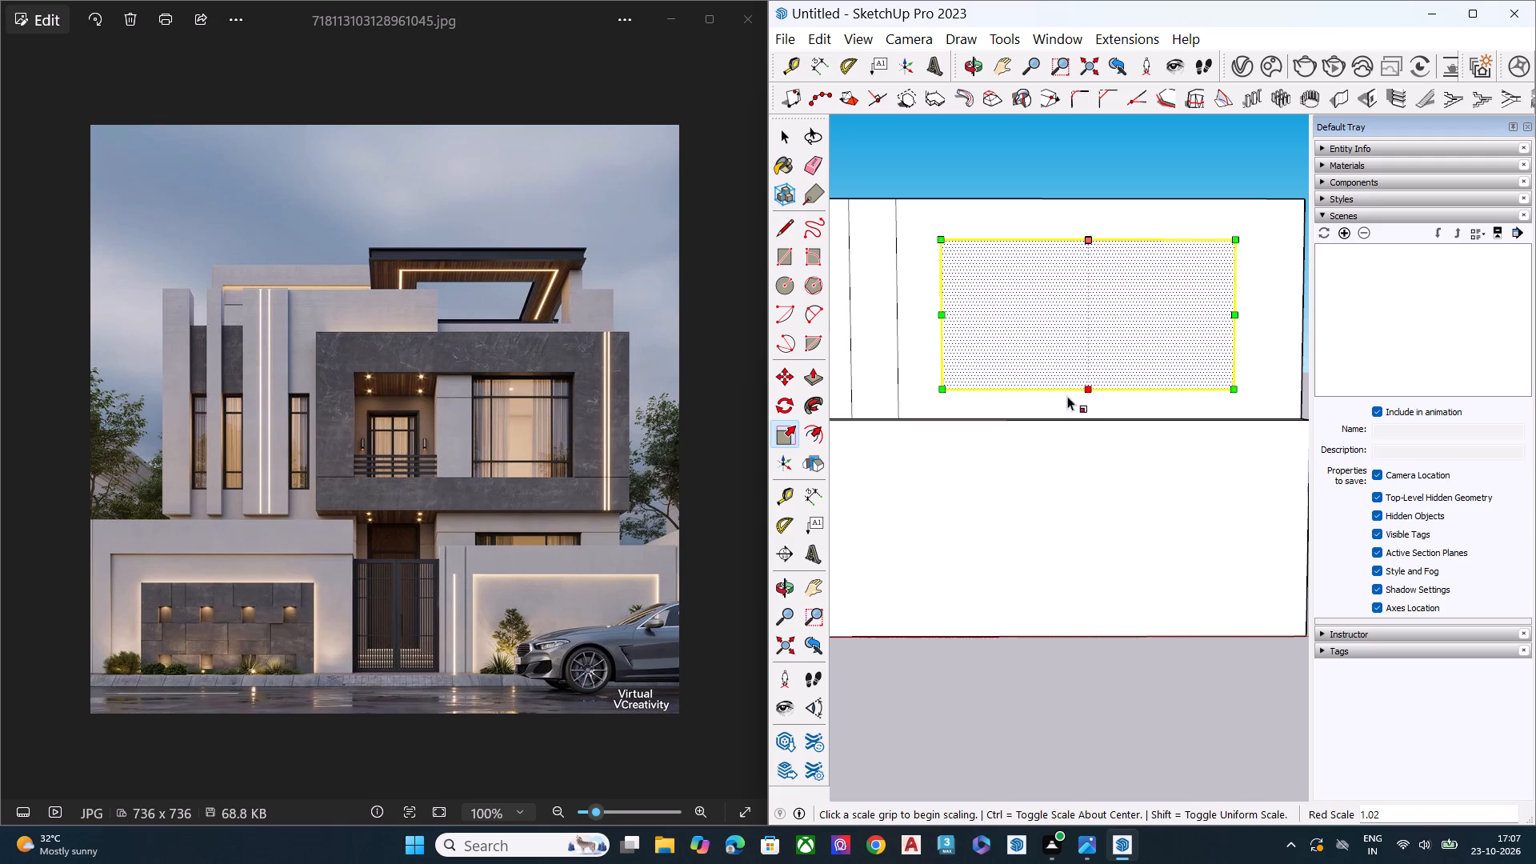
pyautogui.moveTo(1083, 386); pyautogui.dragTo(1090, 386)
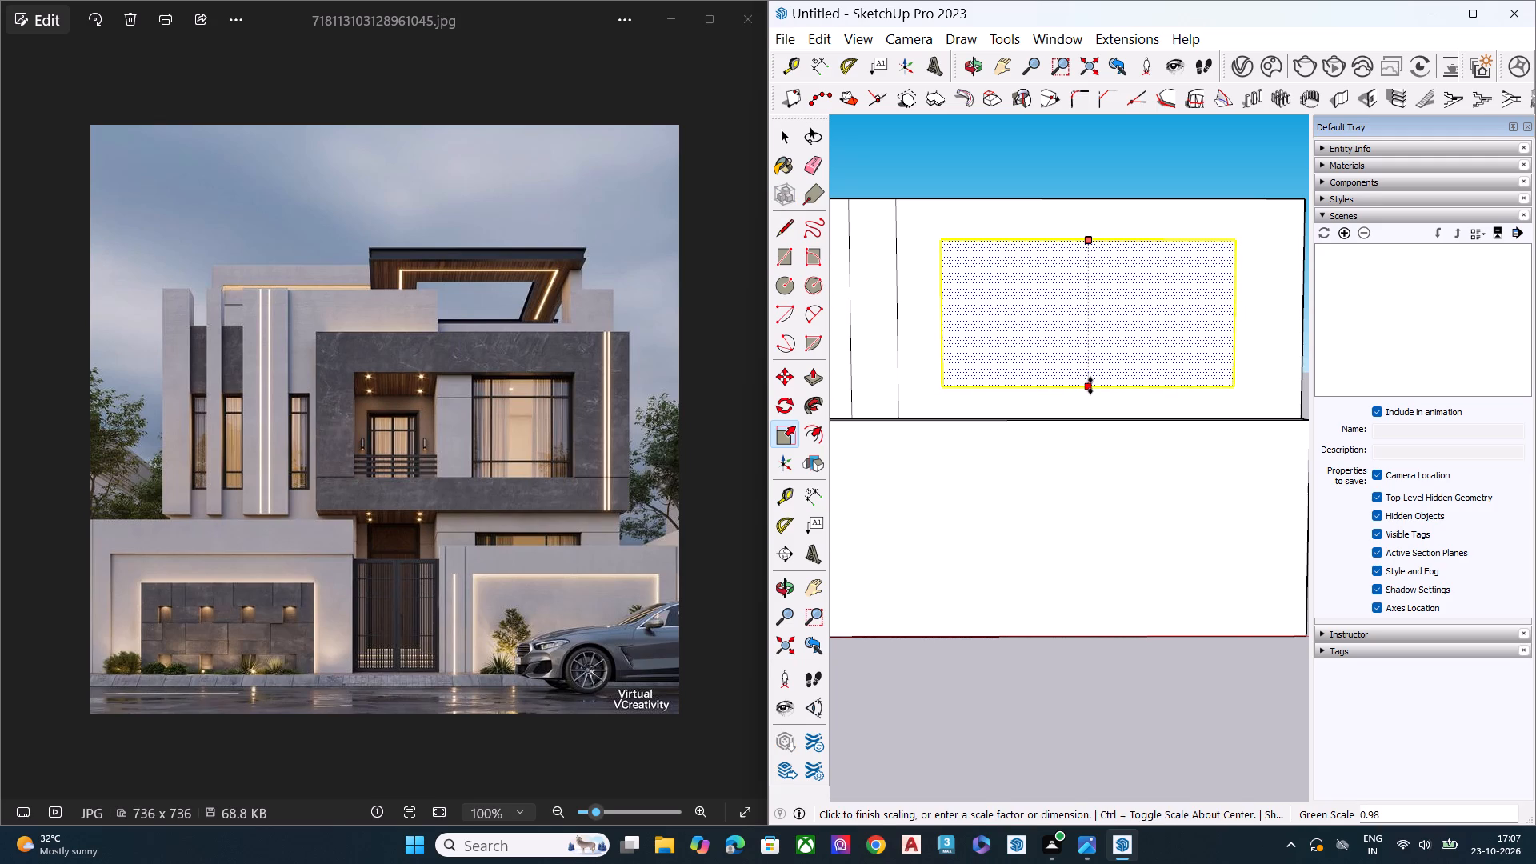
pyautogui.moveTo(1090, 386); pyautogui.dragTo(1090, 385)
pyautogui.click(1073, 182)
pyautogui.press('space')
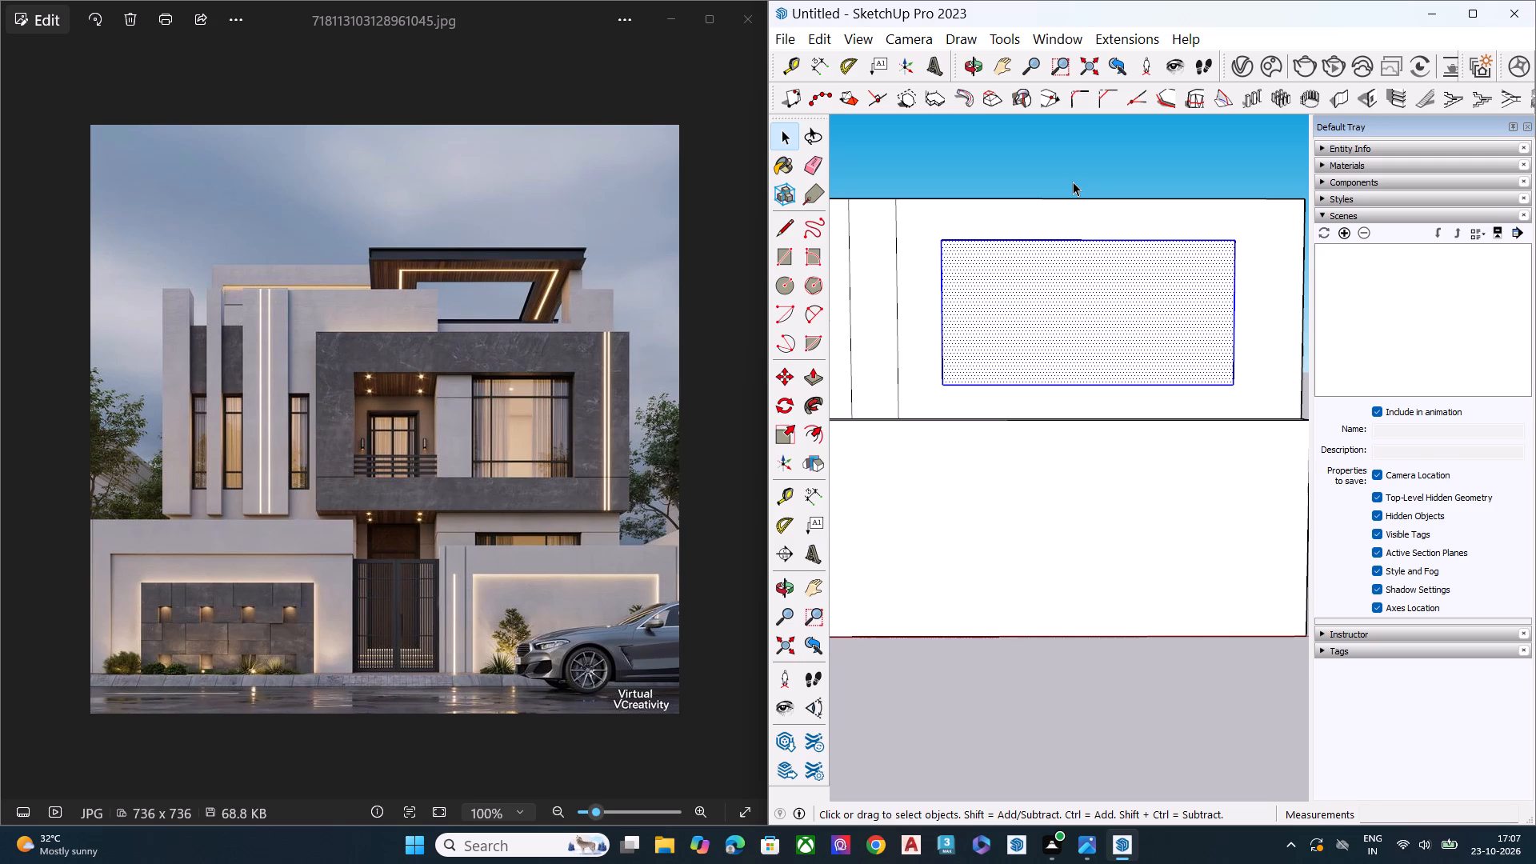
pyautogui.click(1030, 171)
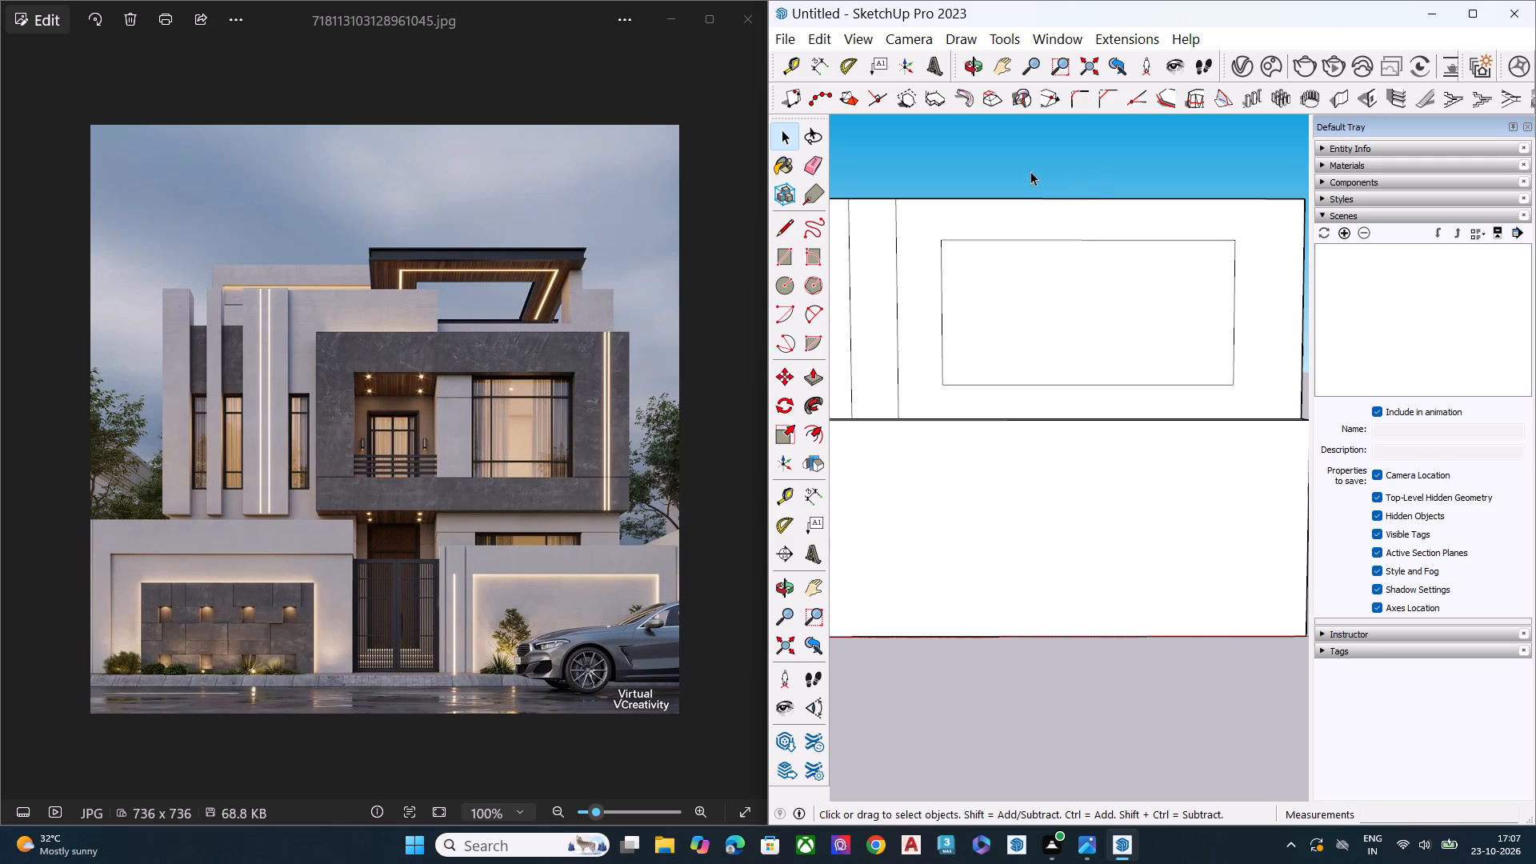
# Push/Pull the frame face around the inner rectangle outward by about 1' 7 5/8".
pyautogui.scroll(-5, 1076, 190)
pyautogui.moveTo(1103, 328); pyautogui.dragTo(1124, 435, button='middle')
pyautogui.scroll(-1, 1115, 415)
pyautogui.moveTo(894, 357); pyautogui.dragTo(1056, 409, button='middle')
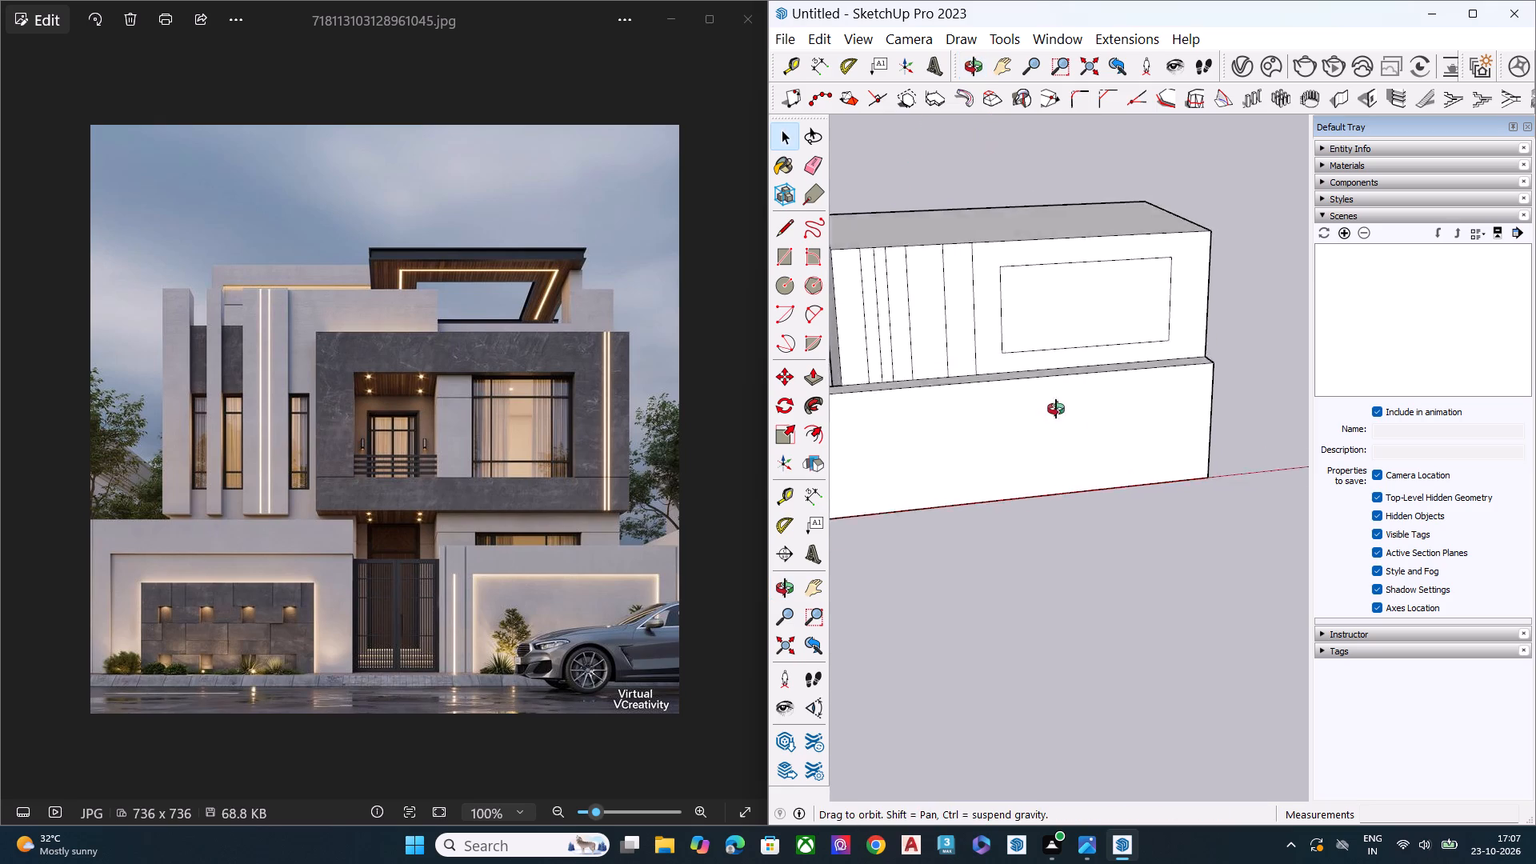
pyautogui.moveTo(1056, 409); pyautogui.dragTo(1183, 417, button='middle')
pyautogui.scroll(5, 1005, 290)
pyautogui.scroll(-1, 1005, 286)
pyautogui.scroll(2, 1005, 286)
pyautogui.click(999, 290)
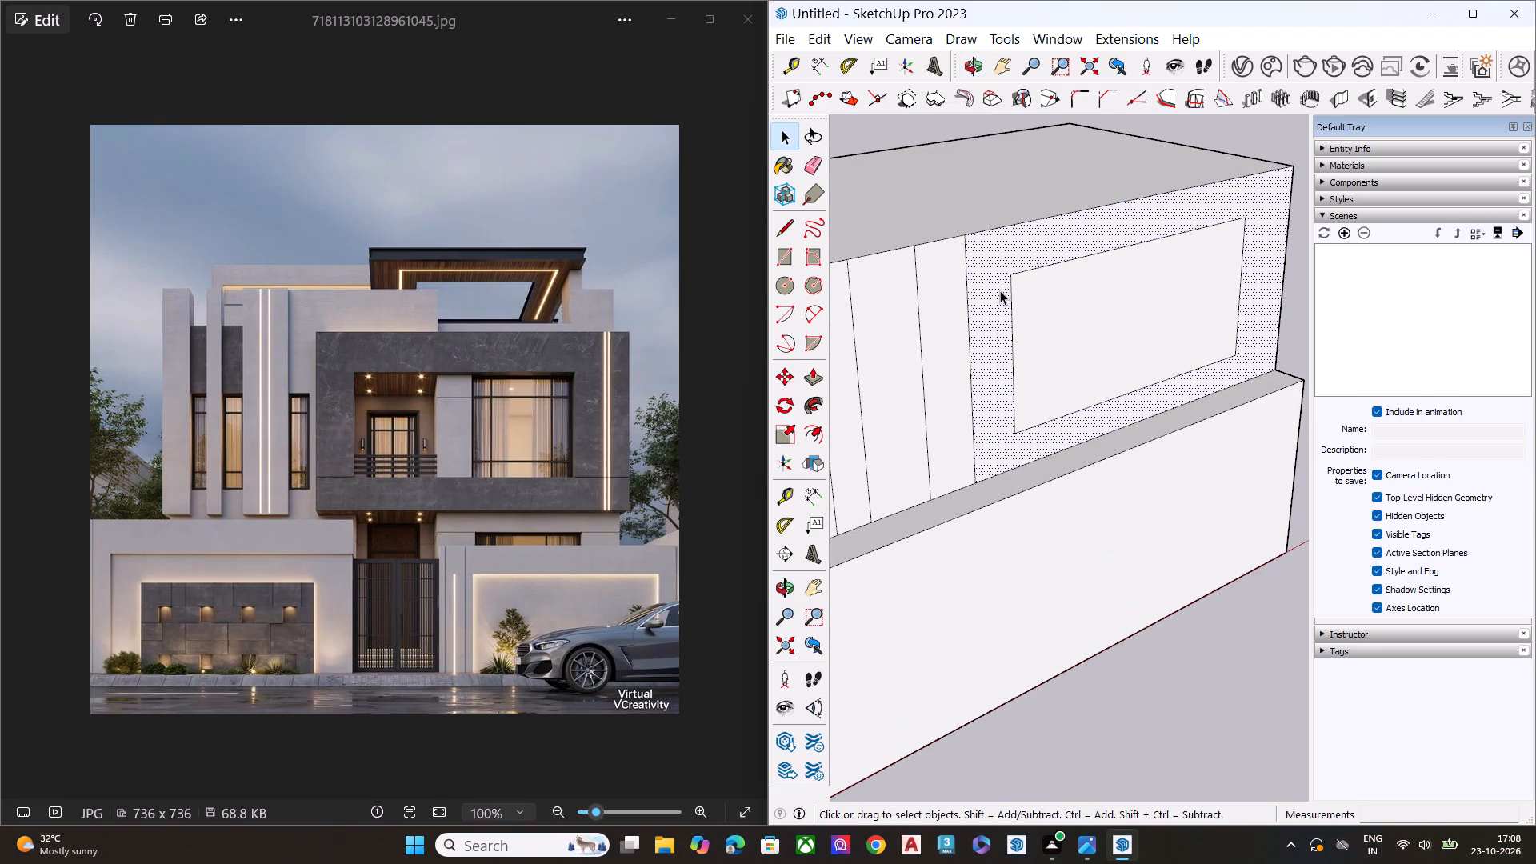
pyautogui.press('p')
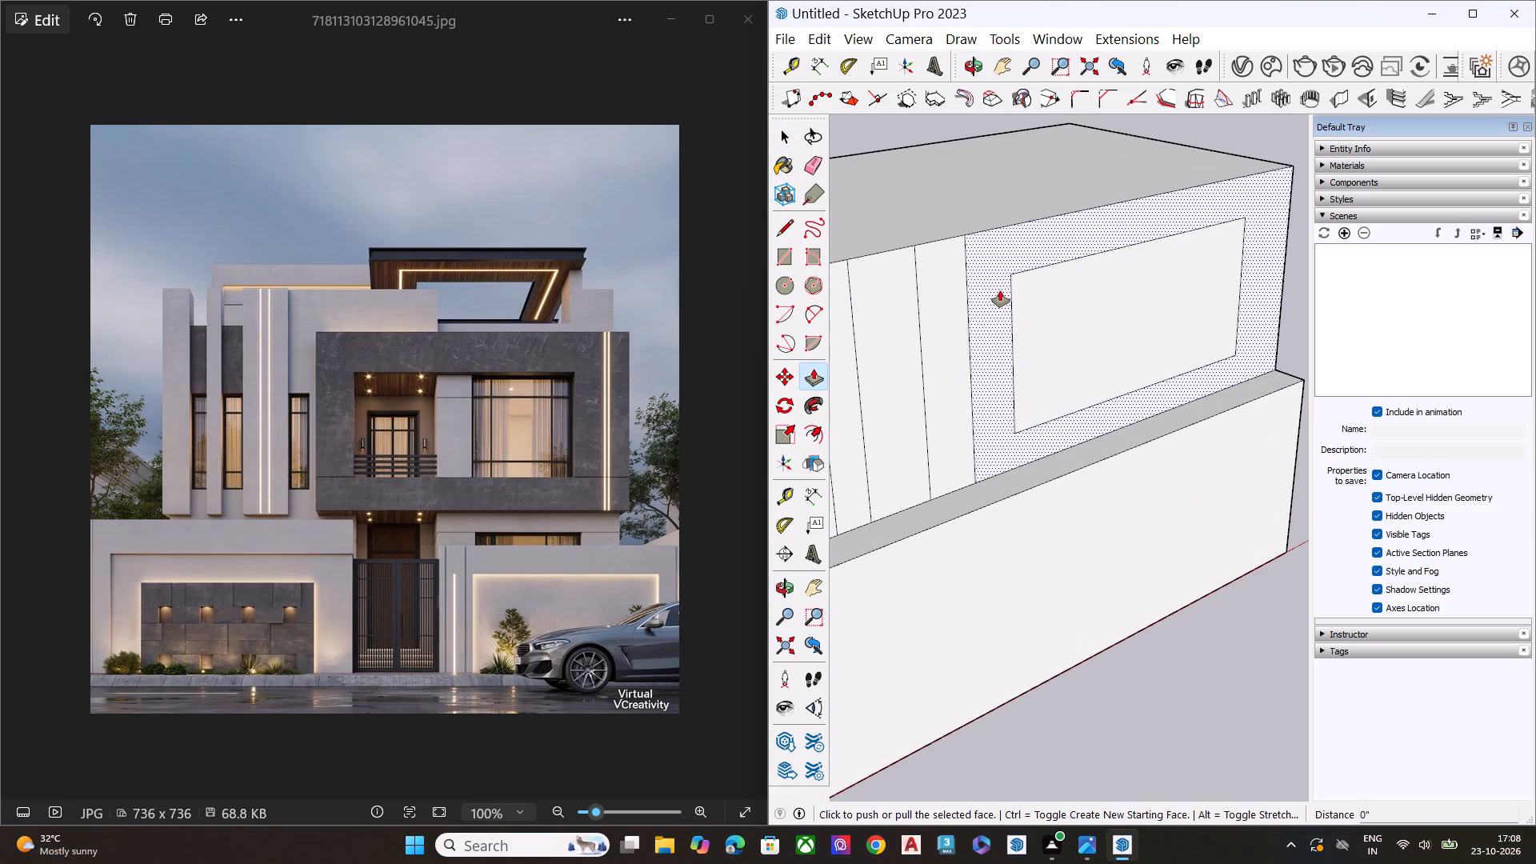
pyautogui.click(1000, 290)
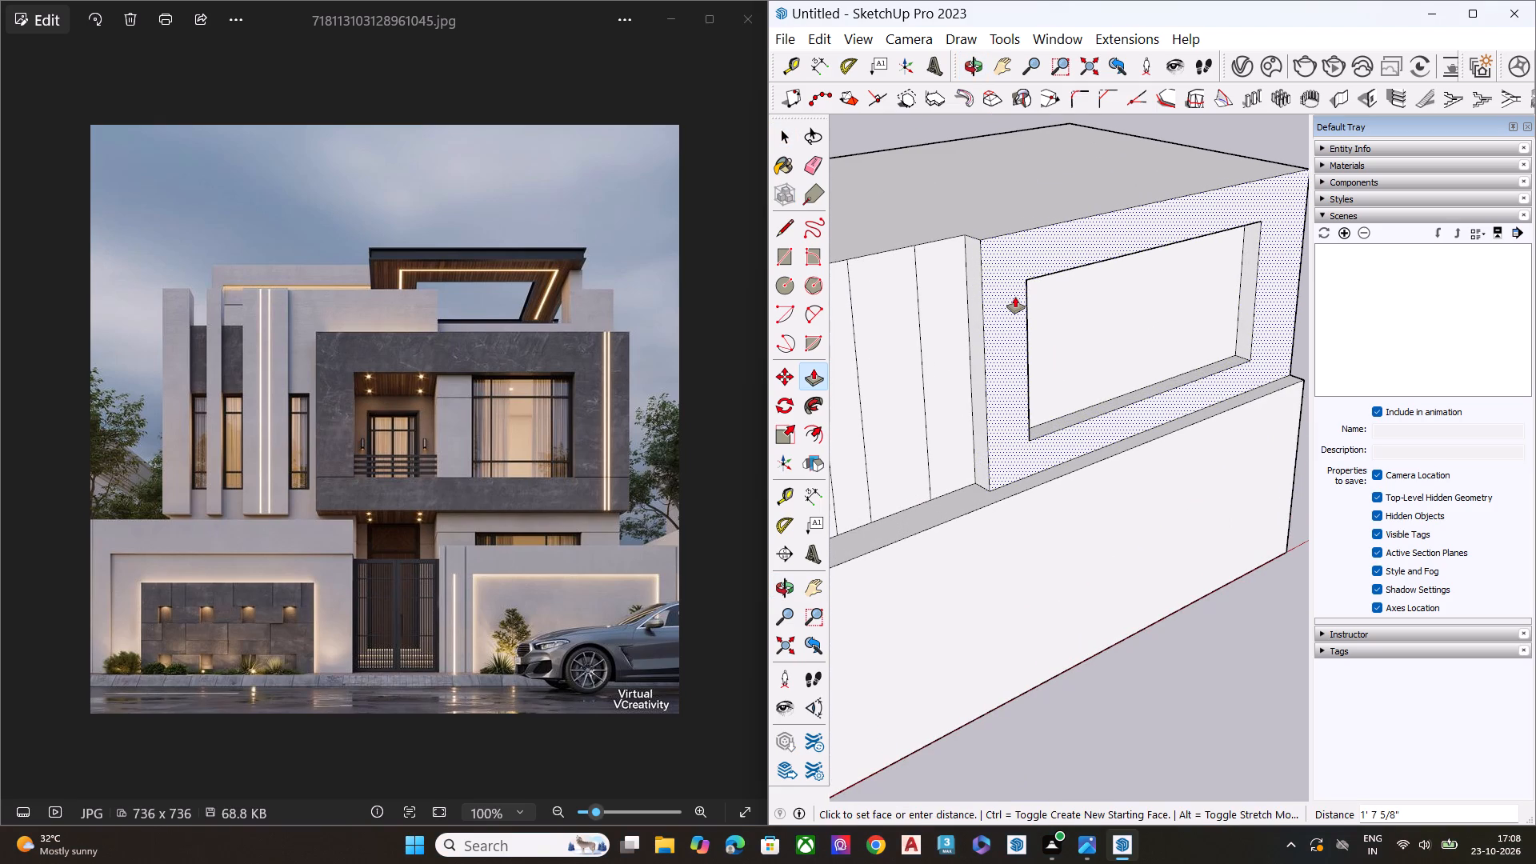
pyautogui.click(1015, 297)
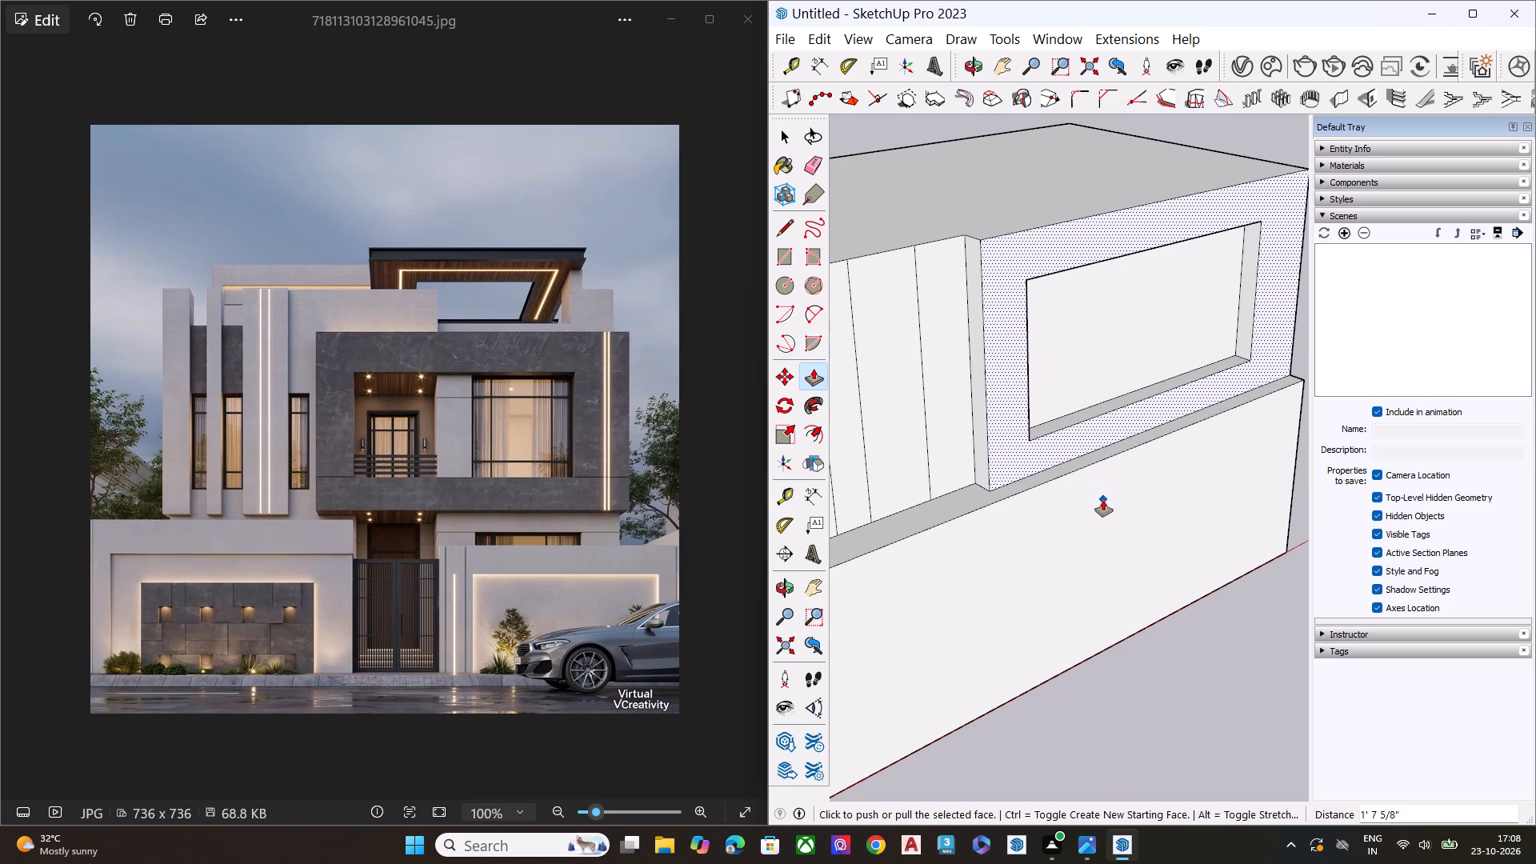
pyautogui.press('space')
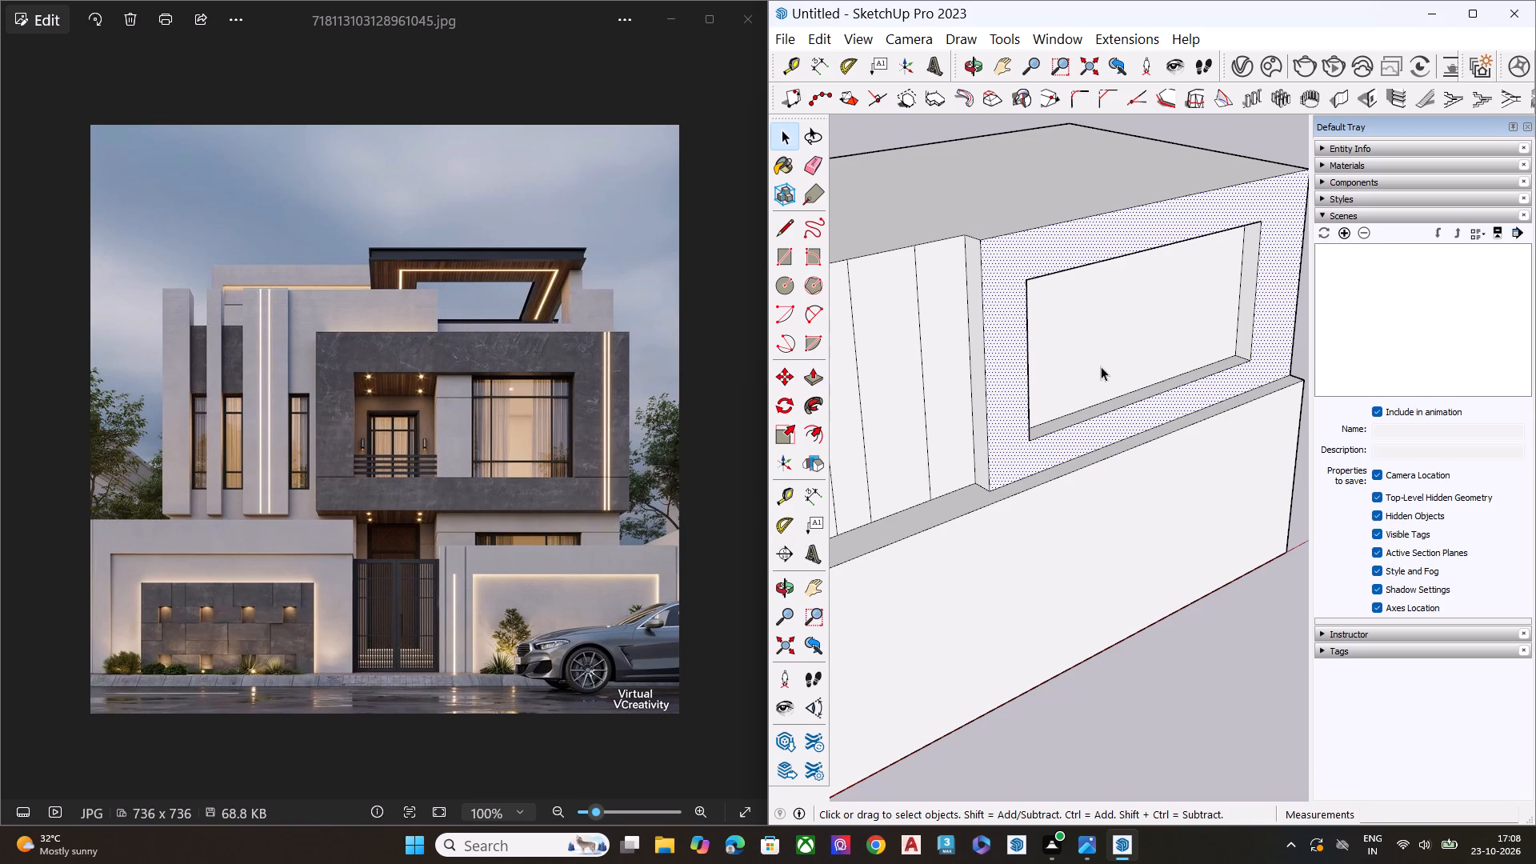
# Examine the projecting frame, its recess and the building's side face from several angles.
pyautogui.scroll(-5, 1114, 356)
pyautogui.moveTo(1113, 395); pyautogui.dragTo(885, 420, button='middle')
pyautogui.moveTo(1116, 329); pyautogui.dragTo(880, 141, button='middle')
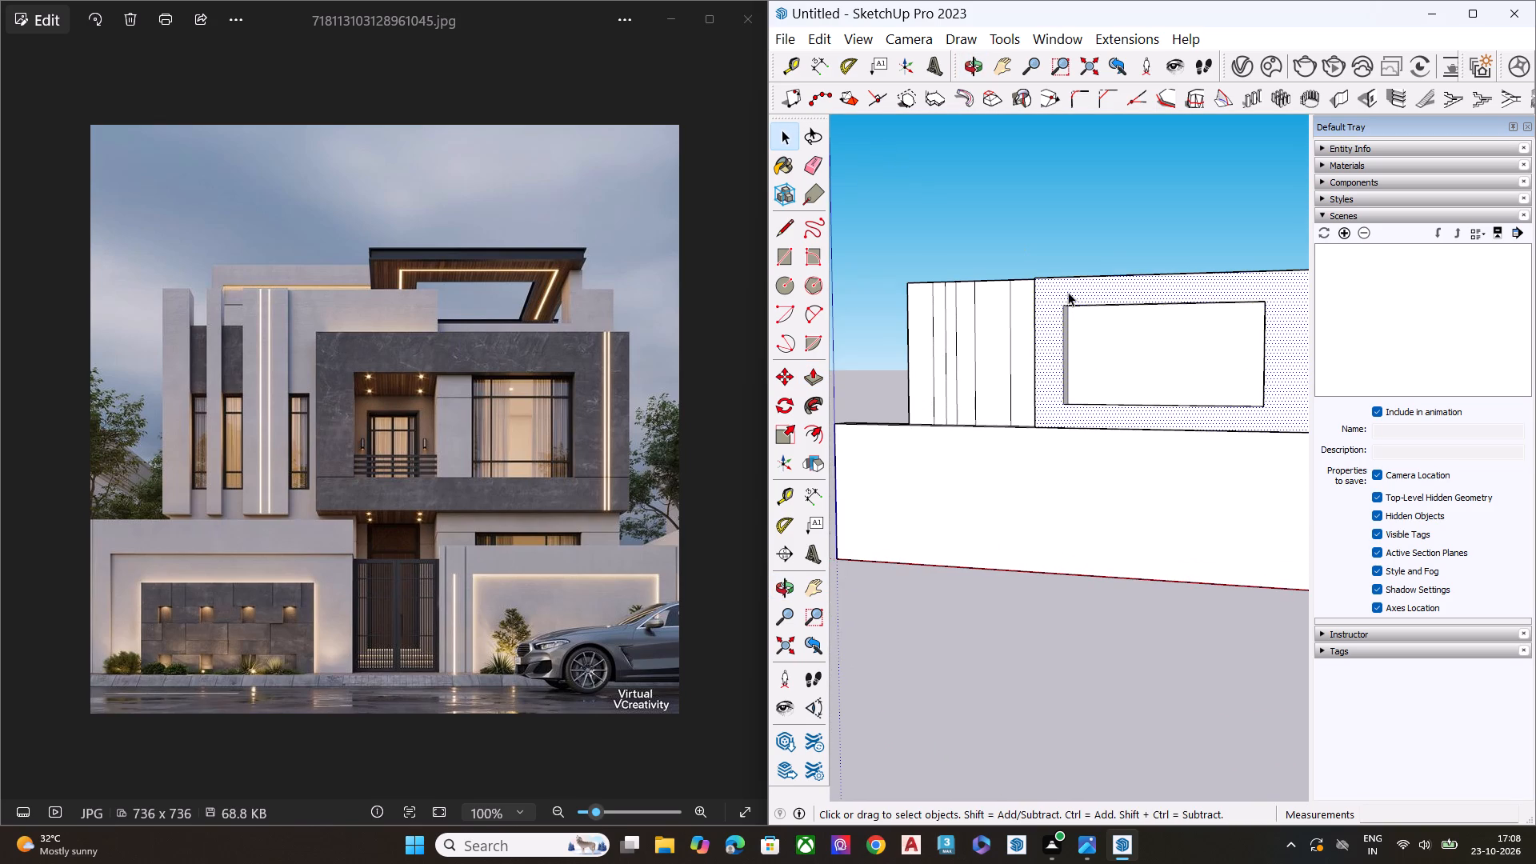
pyautogui.click(1095, 241)
pyautogui.scroll(-1, 1058, 258)
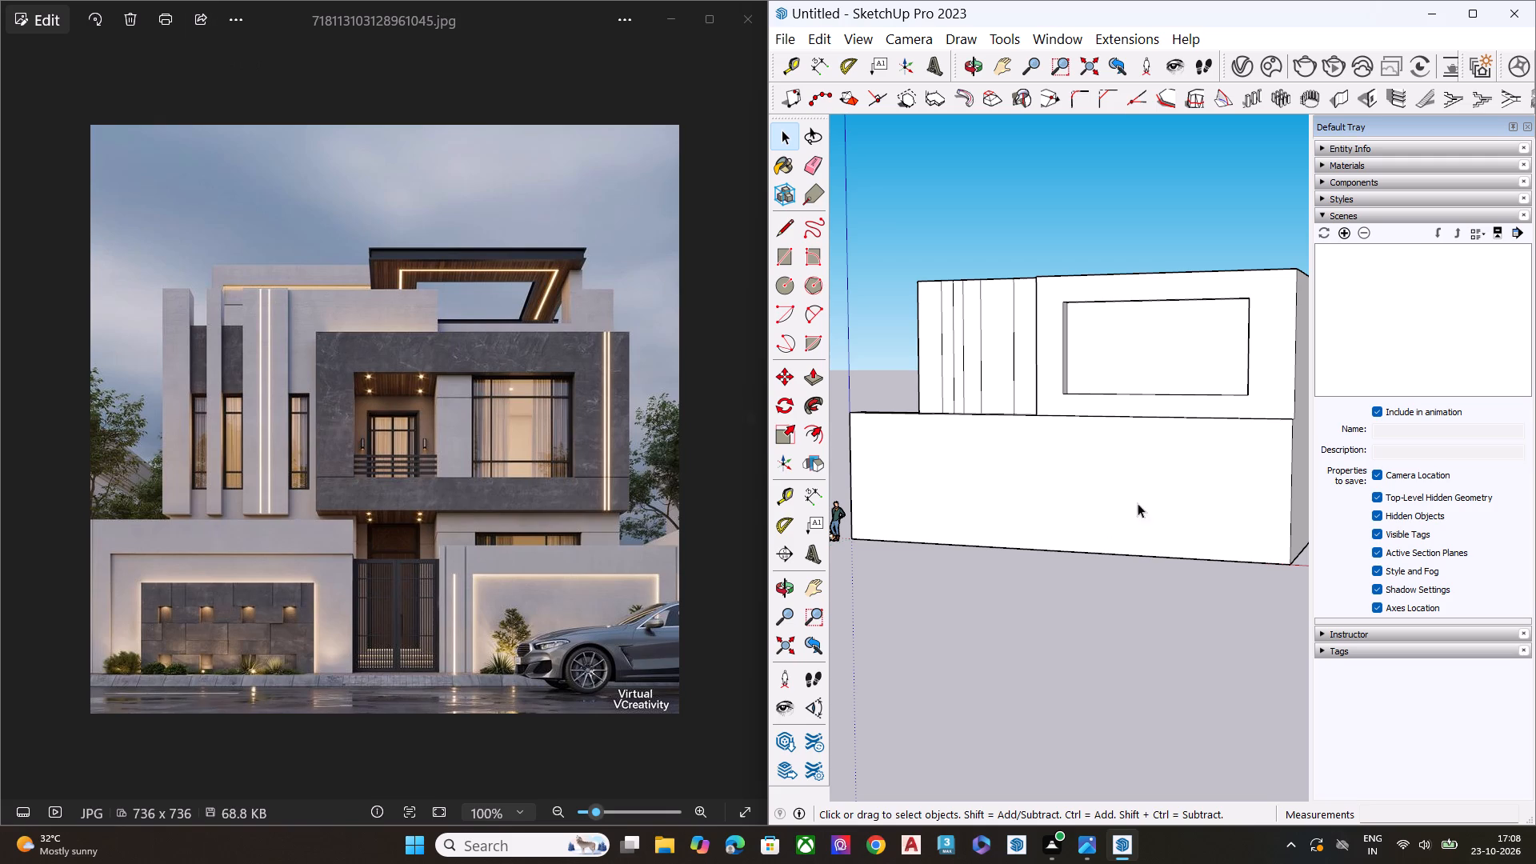
pyautogui.scroll(-7, 1139, 446)
pyautogui.moveTo(1082, 473); pyautogui.dragTo(1088, 585, button='middle')
pyautogui.scroll(2, 1171, 375)
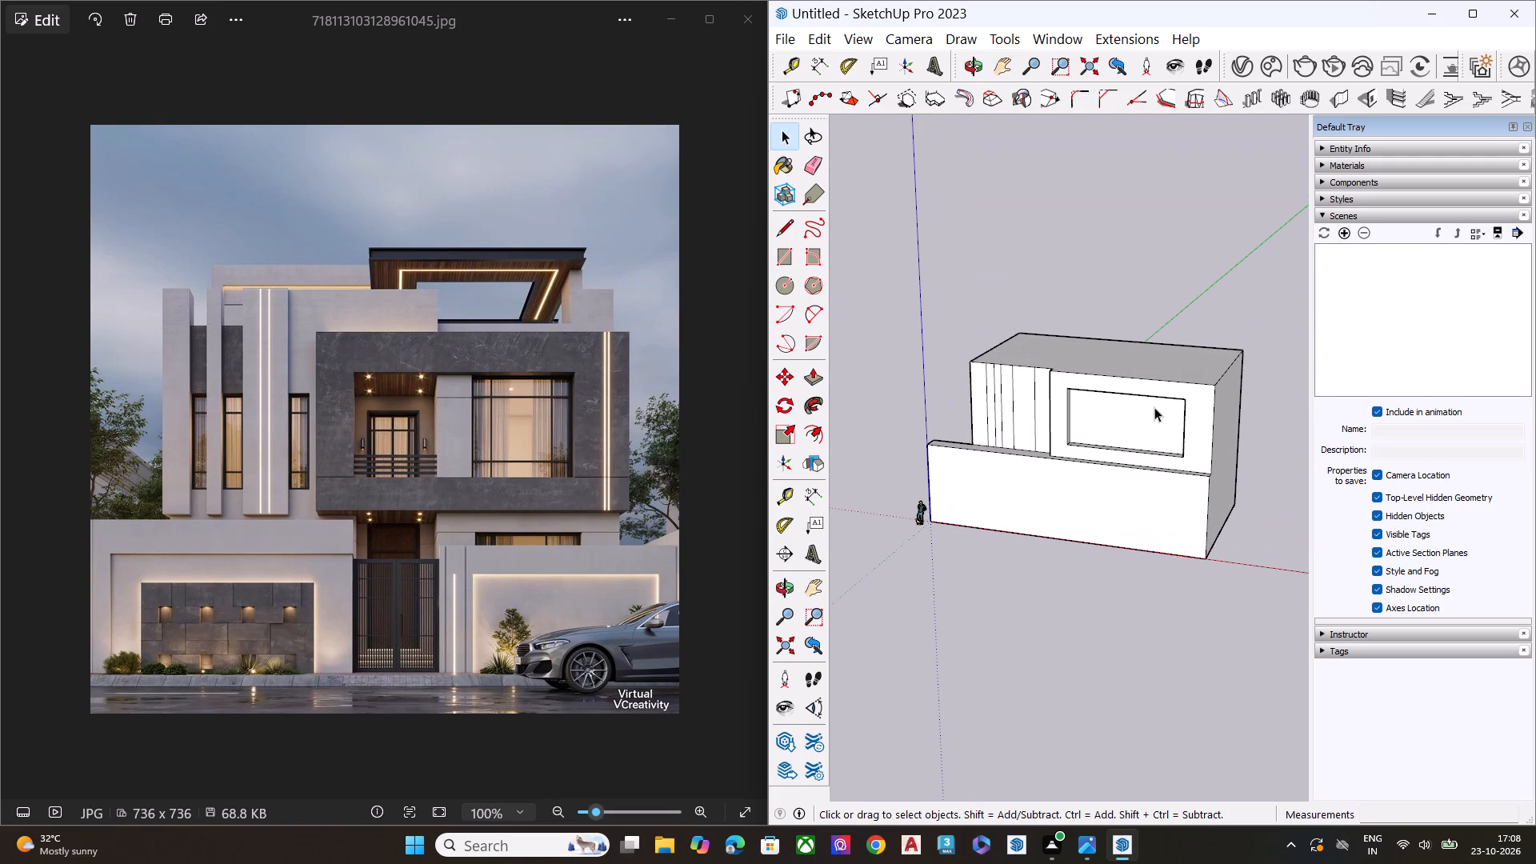
pyautogui.scroll(3, 1002, 373)
pyautogui.moveTo(1258, 405); pyautogui.dragTo(1234, 394)
pyautogui.scroll(2, 1258, 398)
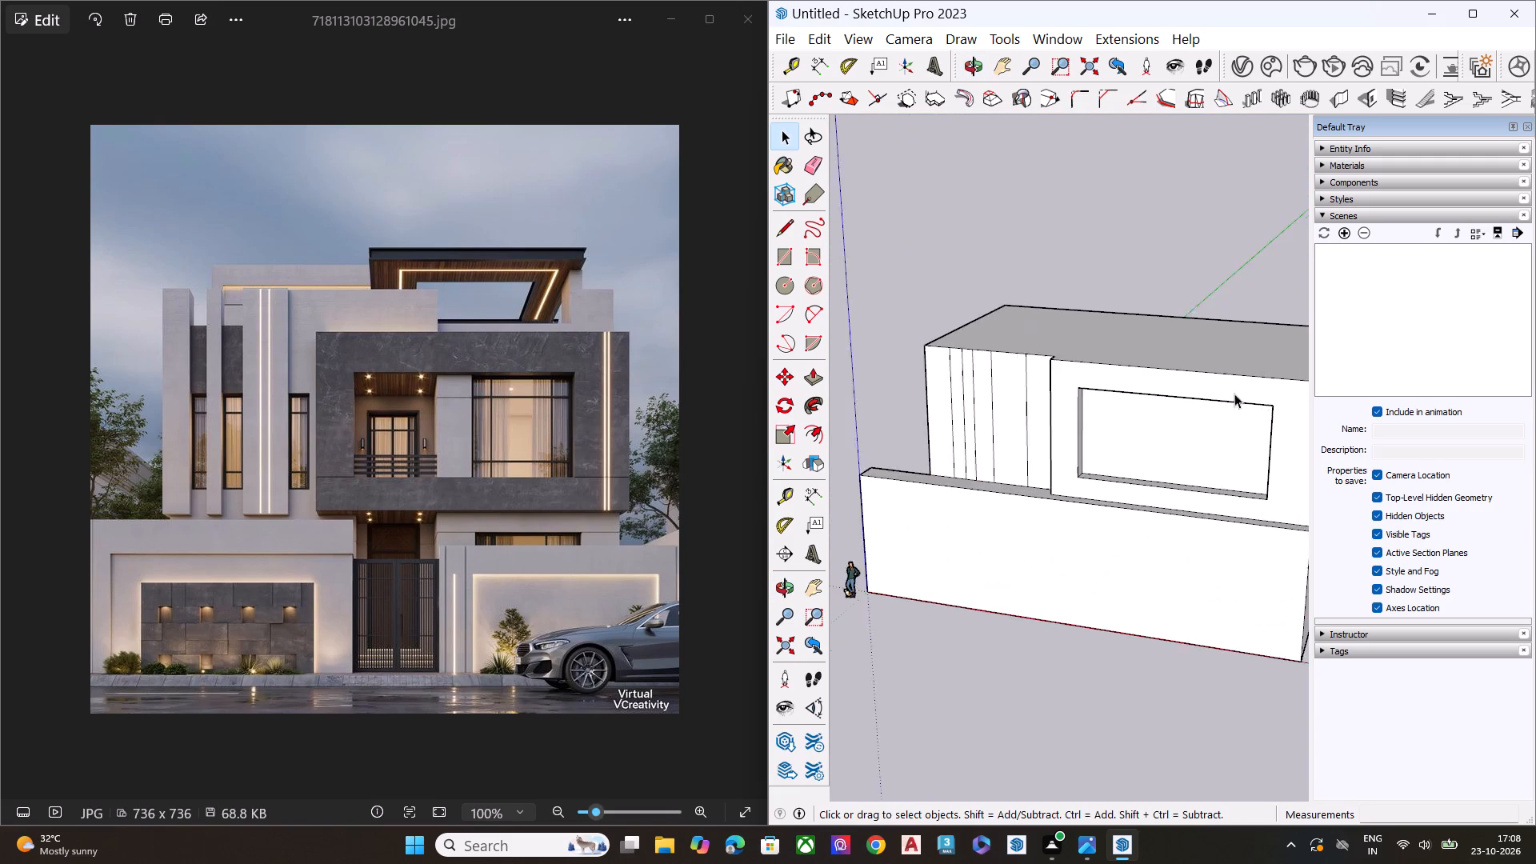
pyautogui.scroll(4, 1234, 394)
pyautogui.moveTo(1234, 394); pyautogui.dragTo(1027, 513)
pyautogui.scroll(-4, 845, 416)
pyautogui.scroll(1, 839, 426)
pyautogui.scroll(-4, 842, 432)
pyautogui.moveTo(1168, 499); pyautogui.dragTo(948, 423, button='middle')
pyautogui.scroll(4, 1241, 498)
pyautogui.scroll(-1, 1210, 489)
pyautogui.scroll(2, 1127, 495)
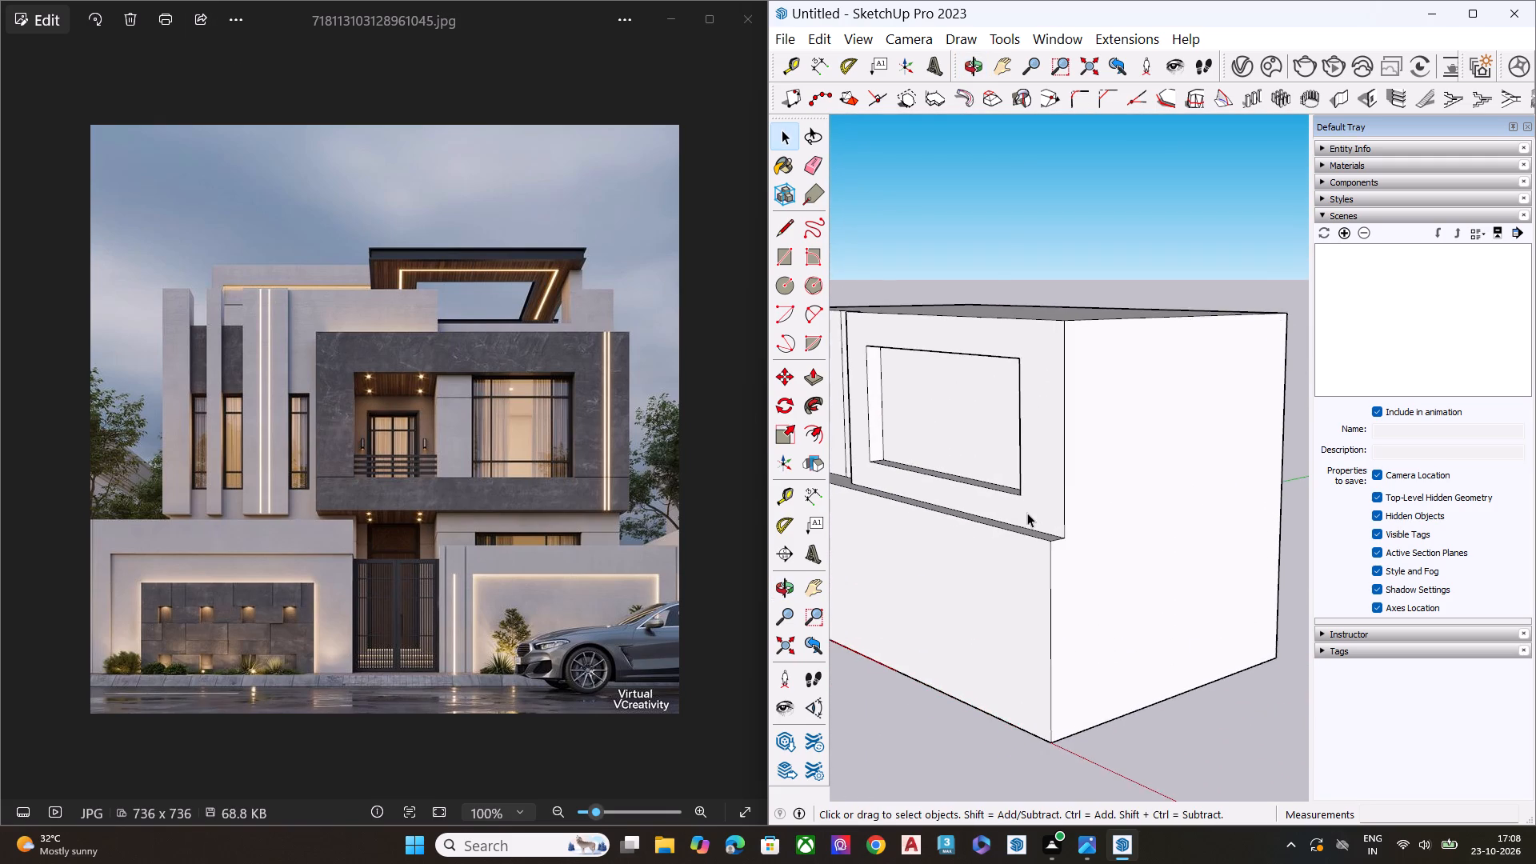
# Examine the projecting frame, its underside and the ledge above the lower wall from several angles.
pyautogui.moveTo(1027, 513); pyautogui.dragTo(909, 550)
pyautogui.moveTo(1067, 590); pyautogui.dragTo(963, 698, button='middle')
pyautogui.scroll(3, 923, 553)
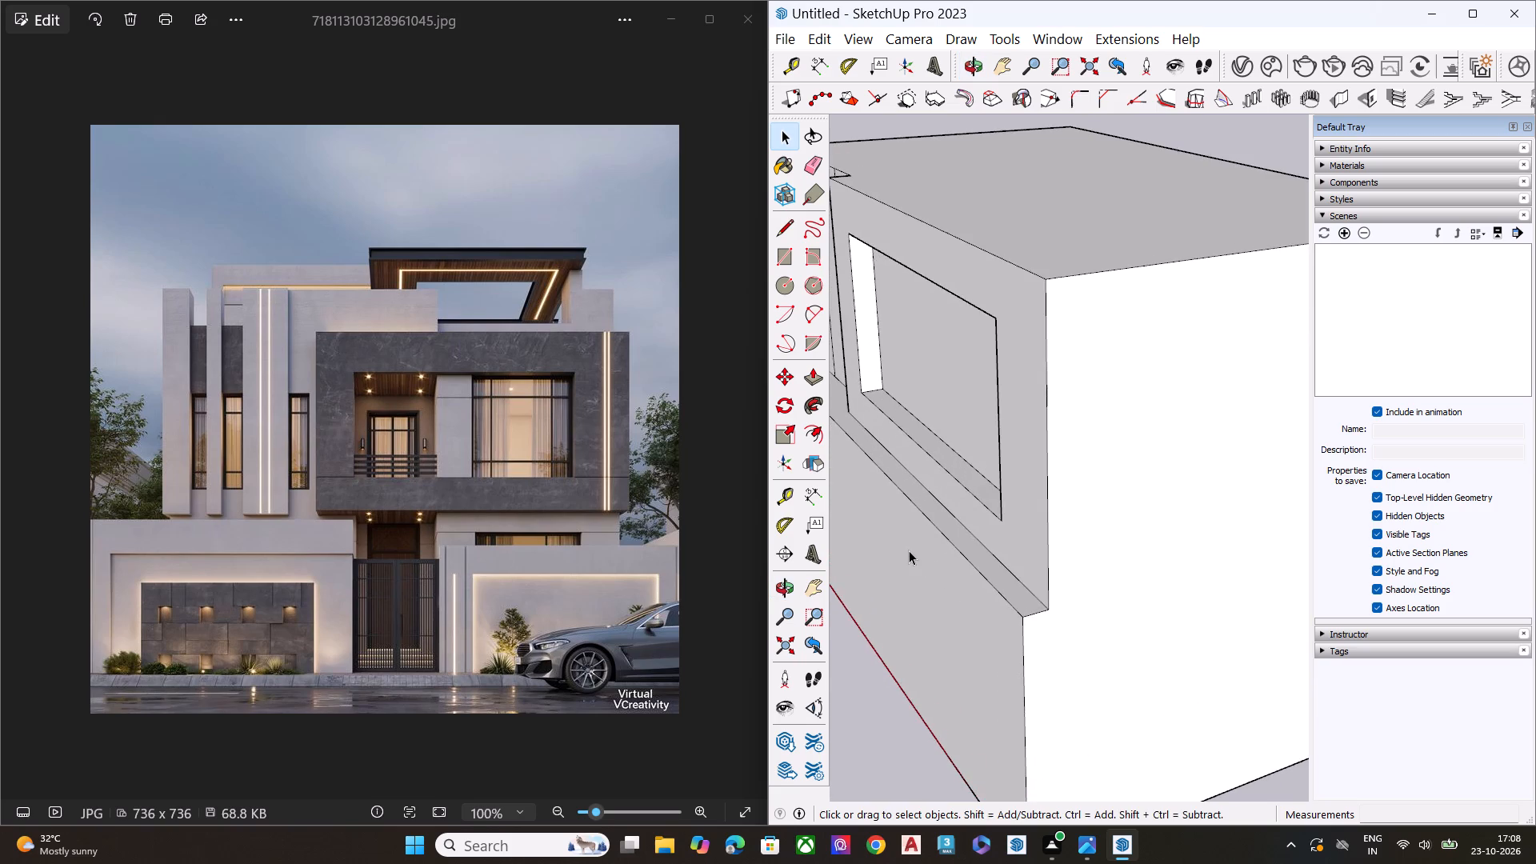
pyautogui.moveTo(909, 550); pyautogui.dragTo(1096, 539)
pyautogui.scroll(-3, 909, 550)
pyautogui.moveTo(938, 574); pyautogui.dragTo(1209, 484, button='middle')
pyautogui.scroll(1, 1106, 527)
pyautogui.scroll(-2, 1106, 527)
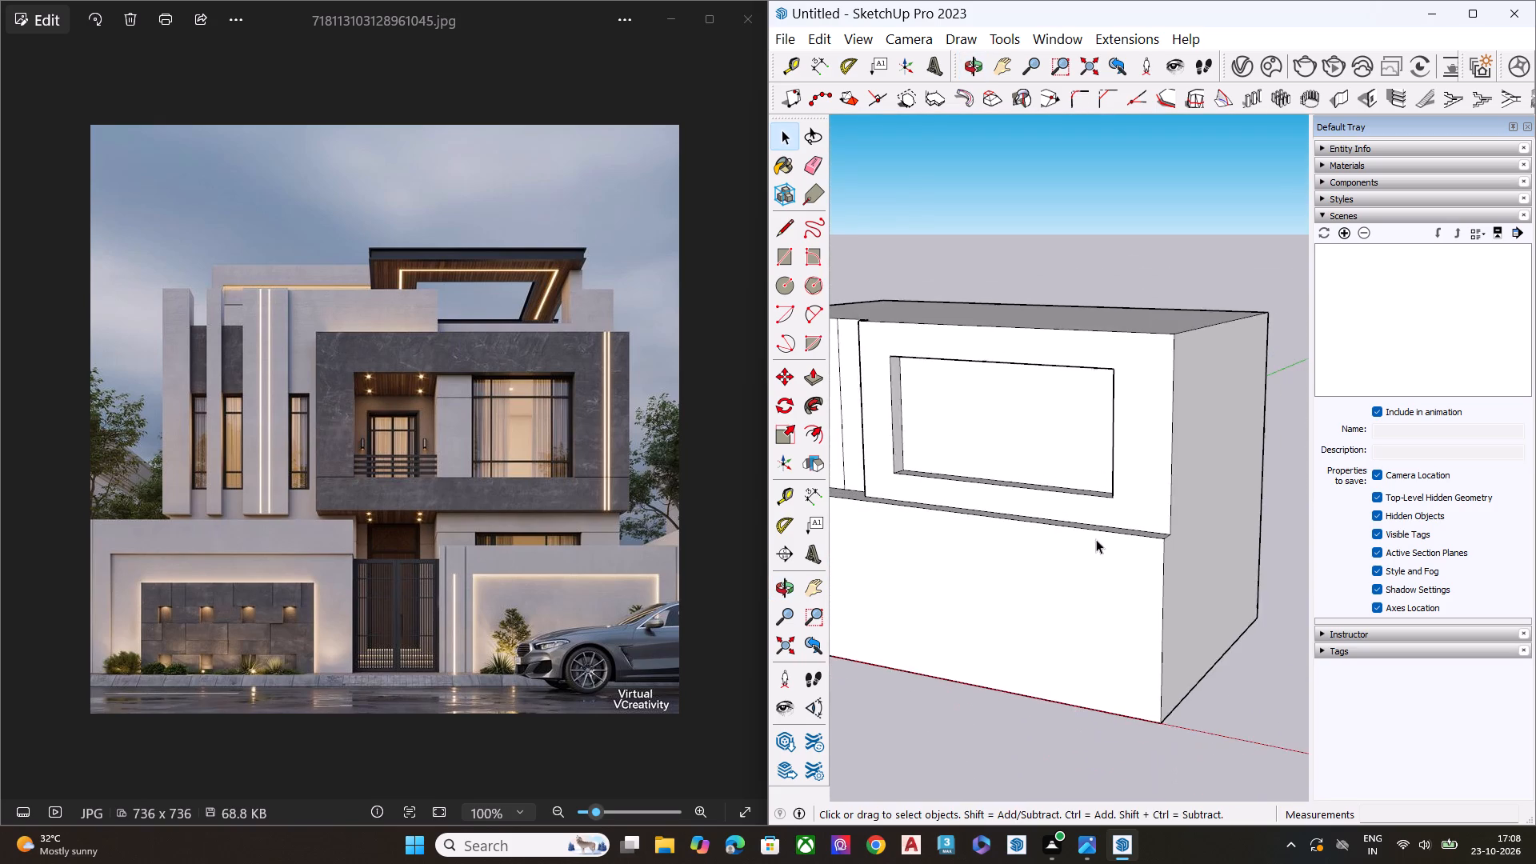
pyautogui.scroll(-1, 1096, 539)
pyautogui.moveTo(1096, 539); pyautogui.dragTo(861, 510)
pyautogui.moveTo(1011, 525); pyautogui.dragTo(1178, 378, button='middle')
pyautogui.scroll(1, 1107, 474)
pyautogui.scroll(-2, 1131, 479)
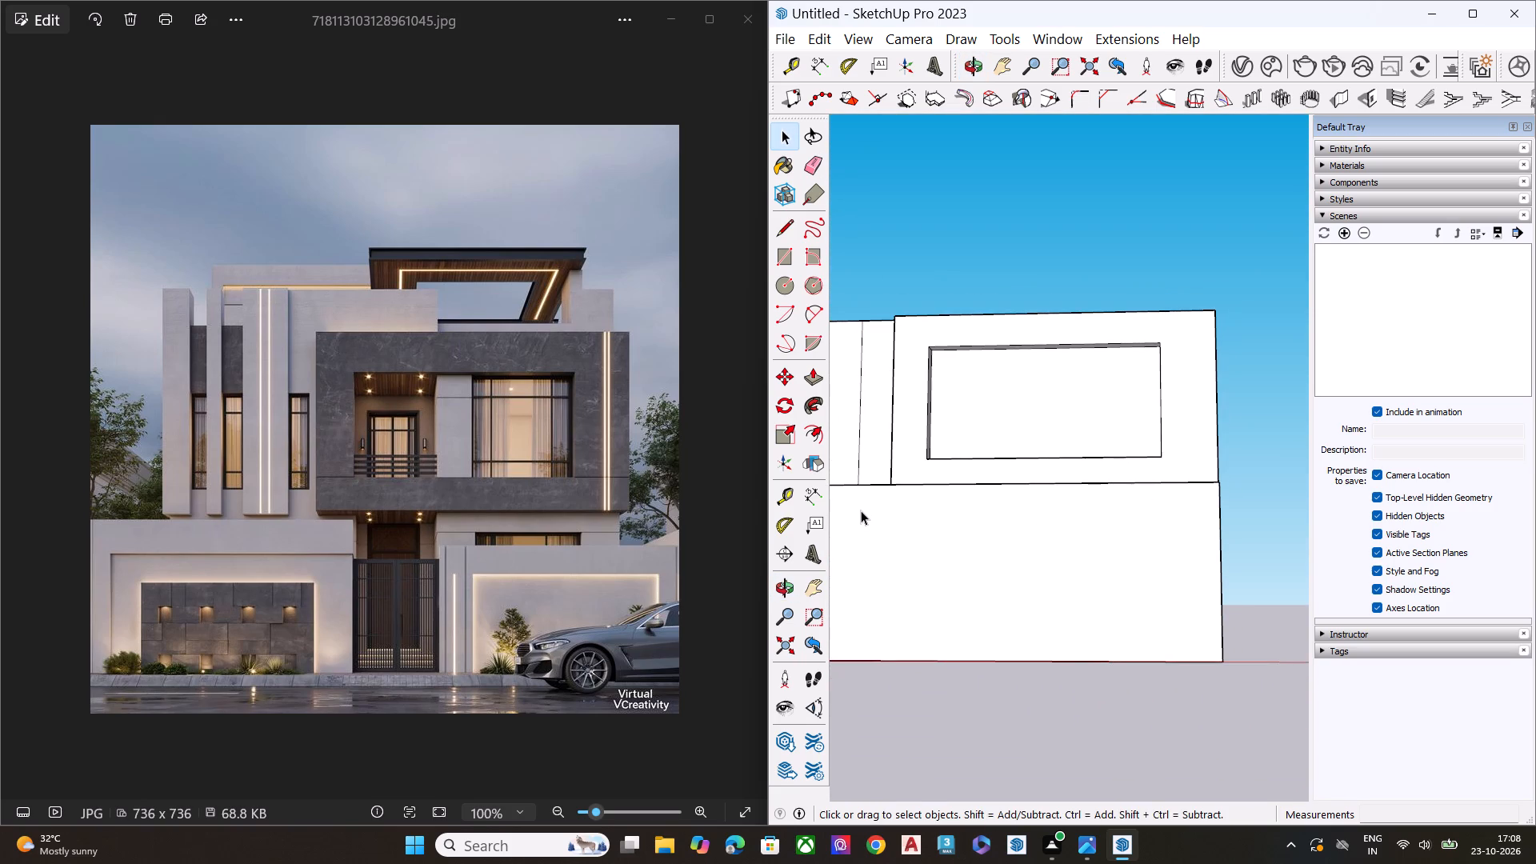
# Draw a line about 1' 6 1/4" long across the ledge below the frame, near the frame's inner end.
pyautogui.moveTo(861, 510); pyautogui.dragTo(1002, 502)
pyautogui.scroll(2, 863, 498)
pyautogui.scroll(-1, 866, 495)
pyautogui.scroll(4, 872, 496)
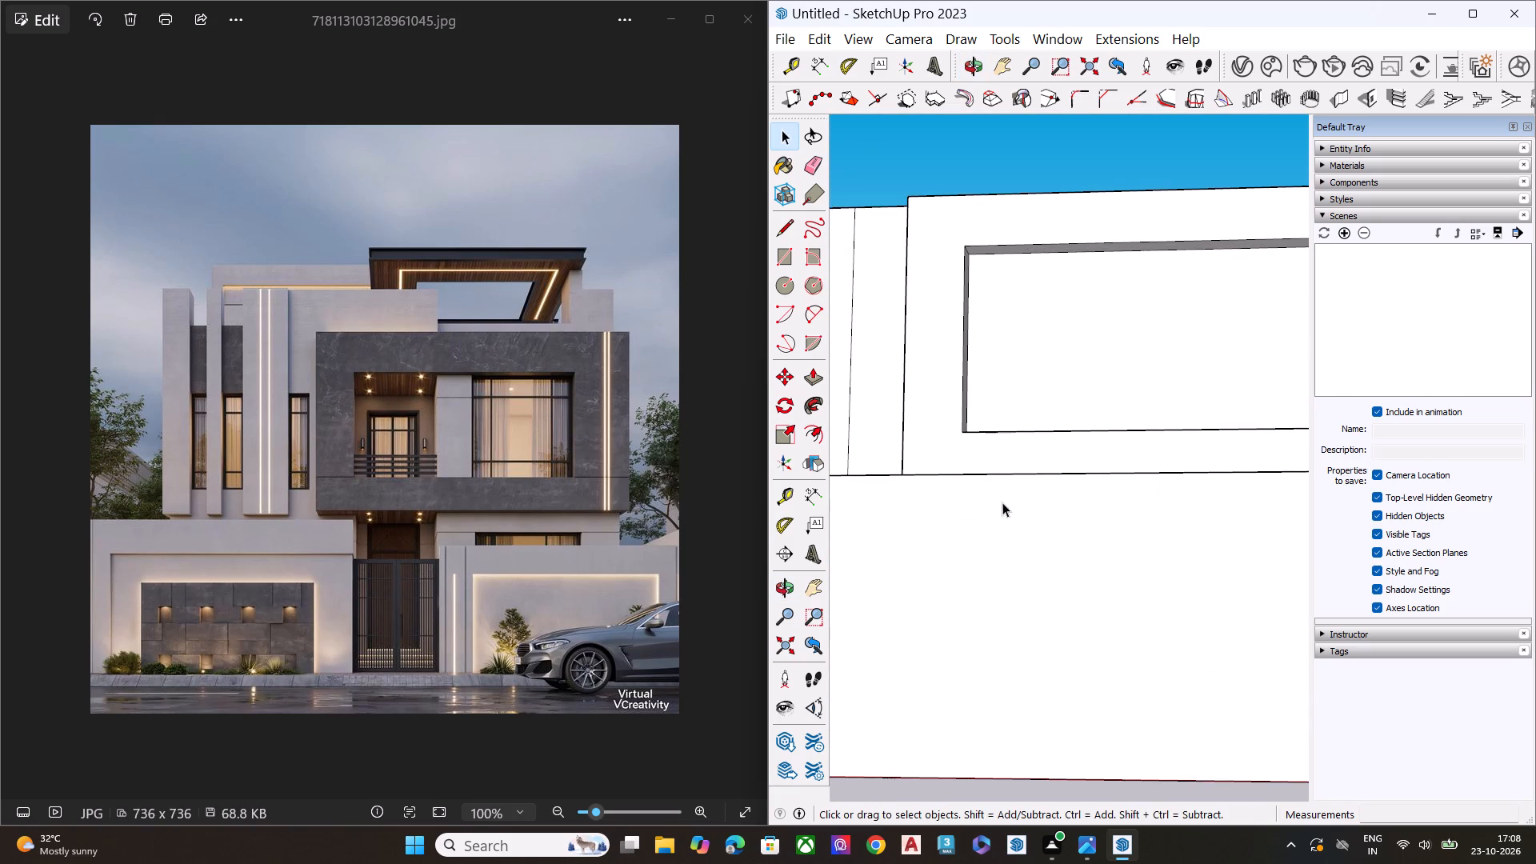
pyautogui.moveTo(1002, 502); pyautogui.dragTo(1019, 534)
pyautogui.moveTo(997, 474); pyautogui.dragTo(1022, 533, button='middle')
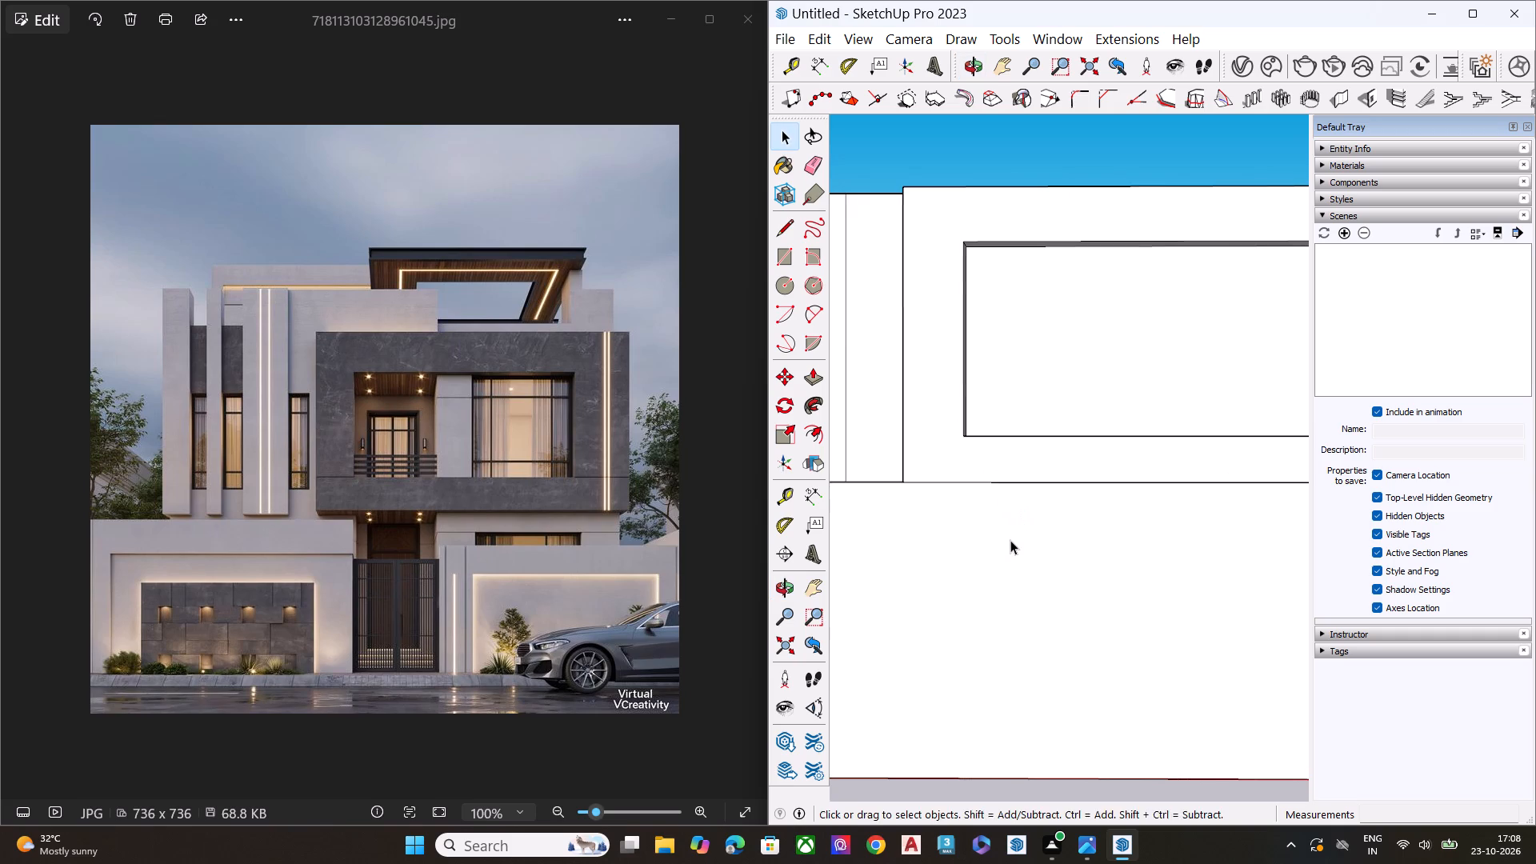
pyautogui.moveTo(1009, 550); pyautogui.dragTo(1023, 654, button='middle')
pyautogui.press('l')
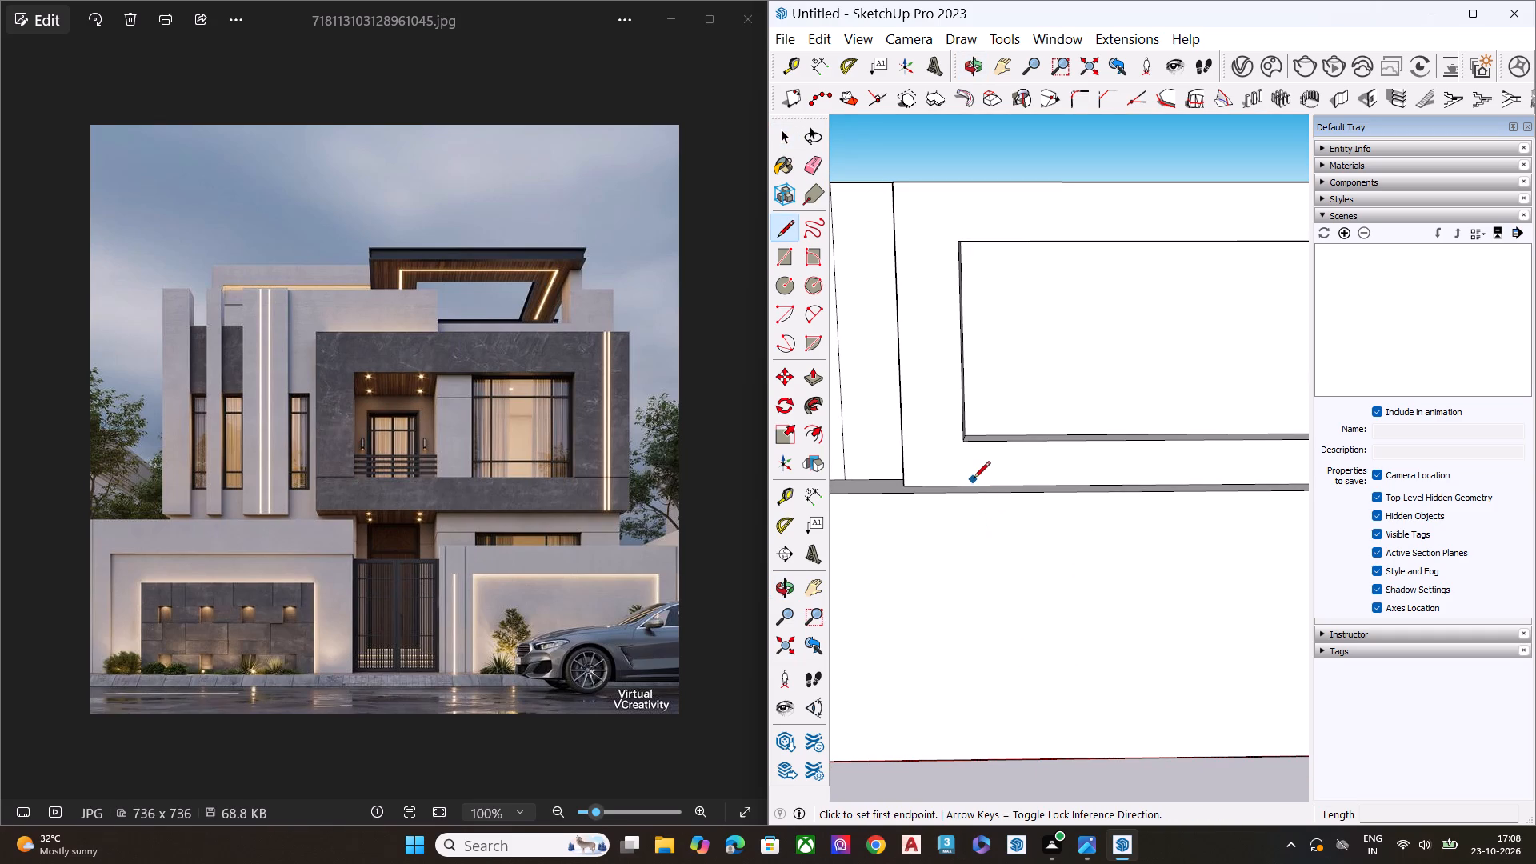
pyautogui.scroll(5, 986, 483)
pyautogui.scroll(-2, 986, 483)
pyautogui.scroll(1, 986, 483)
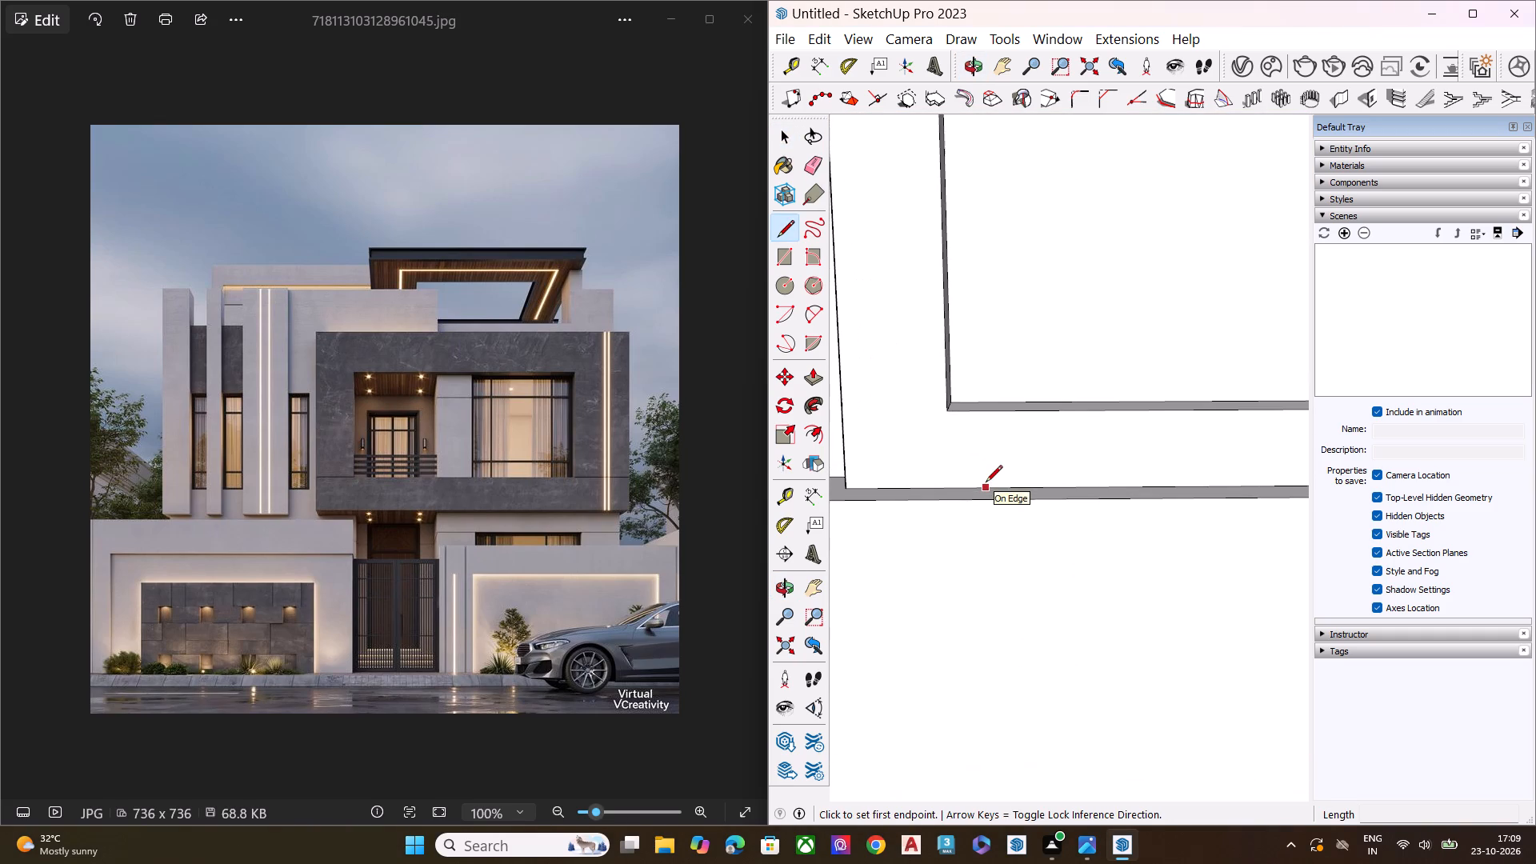
pyautogui.click(986, 490)
pyautogui.click(986, 507)
# Draw a vertical line about 17' 3" long down the lower front wall, from the ledge line to the ground edge.
pyautogui.scroll(-4, 984, 512)
pyautogui.scroll(1, 984, 512)
pyautogui.scroll(-3, 984, 512)
pyautogui.moveTo(983, 549); pyautogui.dragTo(1184, 748, button='middle')
pyautogui.scroll(1, 1074, 663)
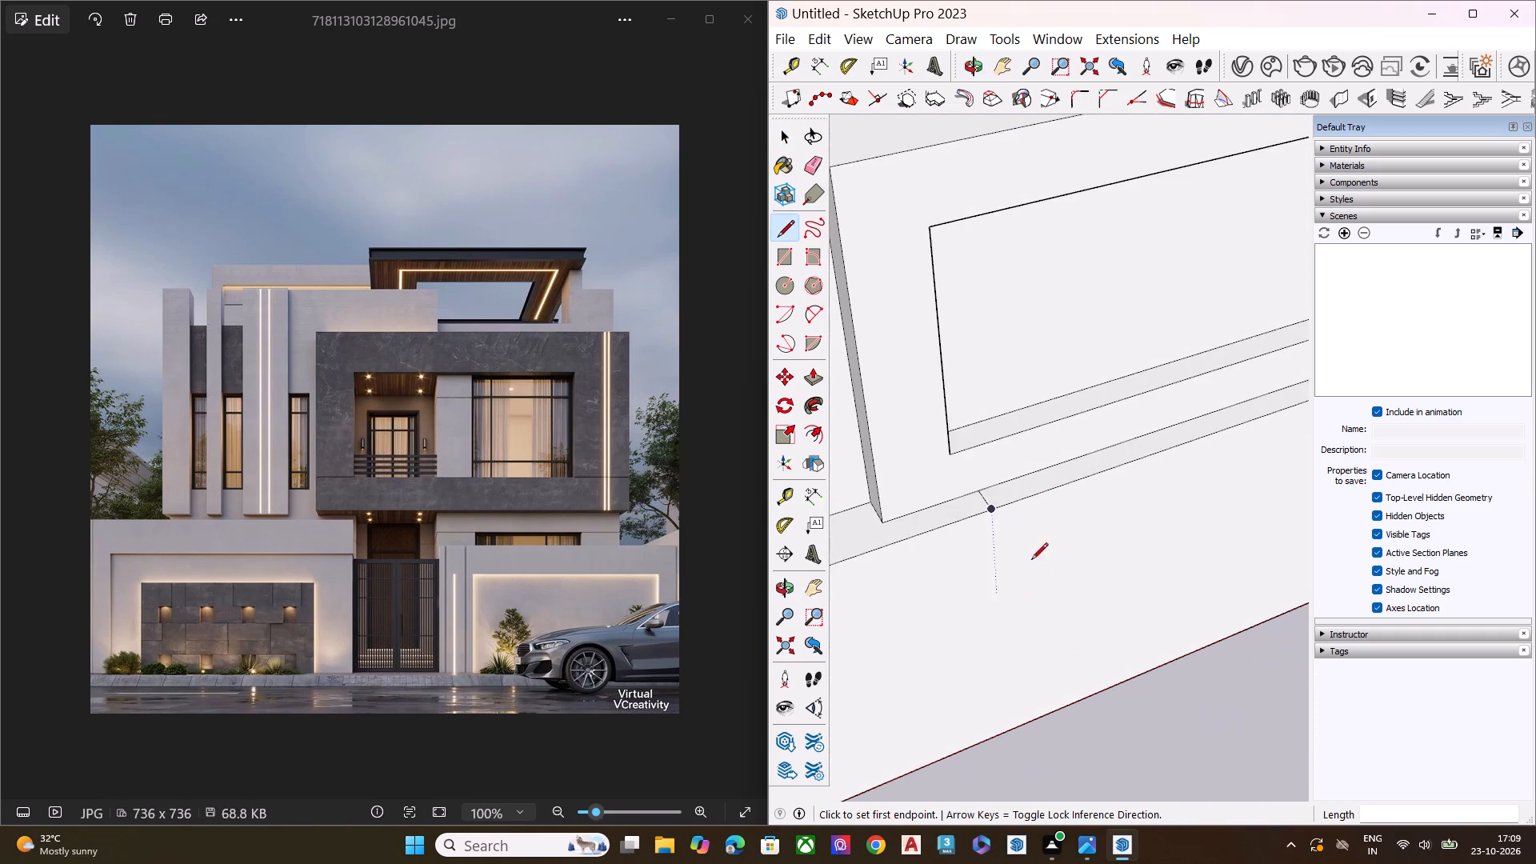
pyautogui.scroll(-6, 1072, 559)
pyautogui.scroll(-1, 990, 566)
pyautogui.moveTo(1050, 618); pyautogui.dragTo(1042, 616, button='middle')
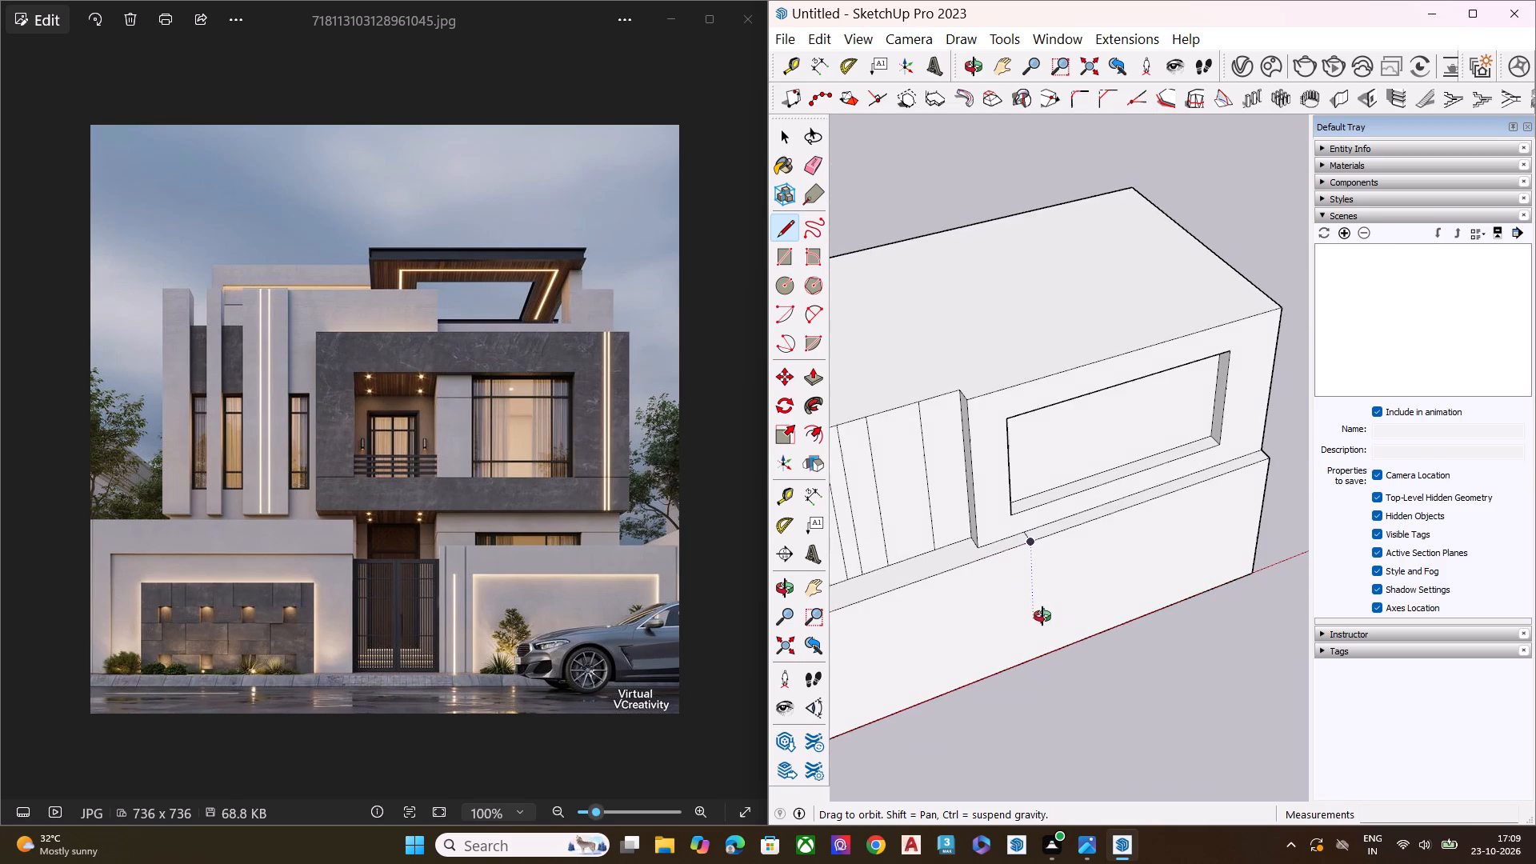
pyautogui.moveTo(1042, 616); pyautogui.dragTo(790, 348, button='middle')
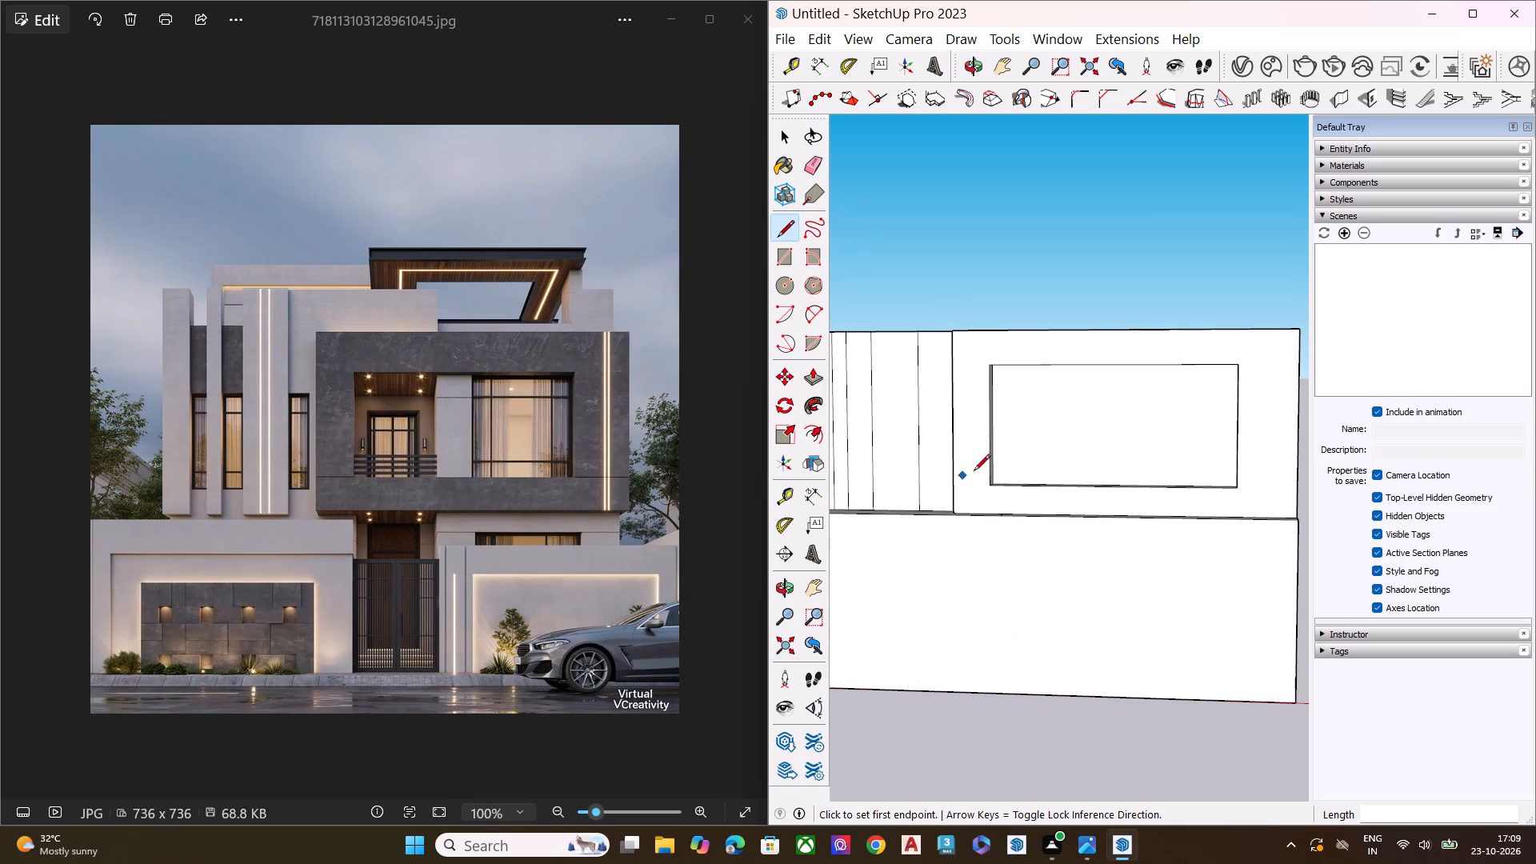
pyautogui.moveTo(1006, 574); pyautogui.dragTo(1039, 702, button='middle')
pyautogui.click(1008, 538)
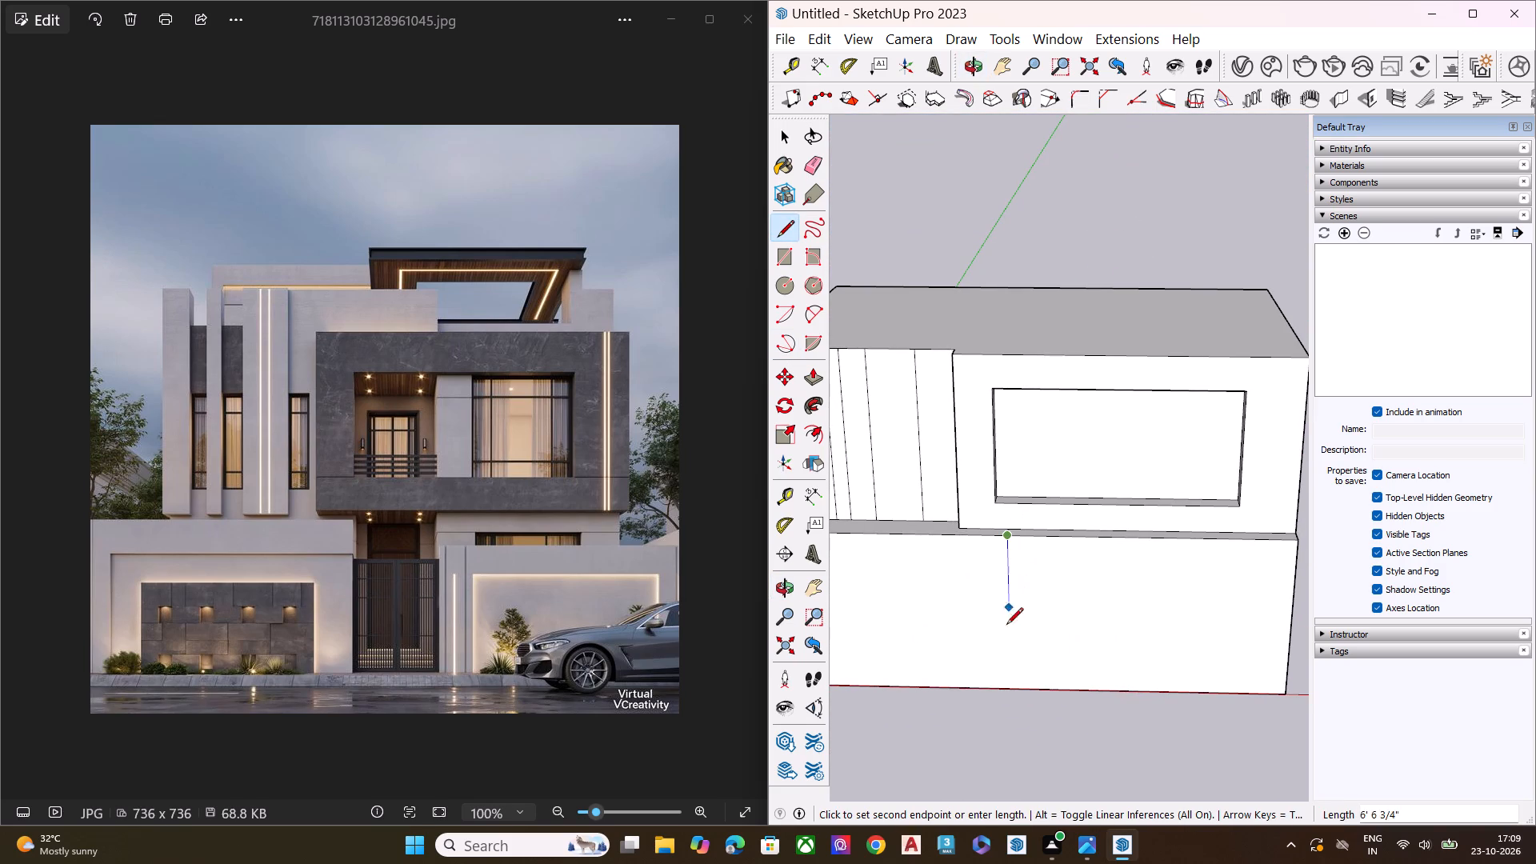
pyautogui.click(1016, 686)
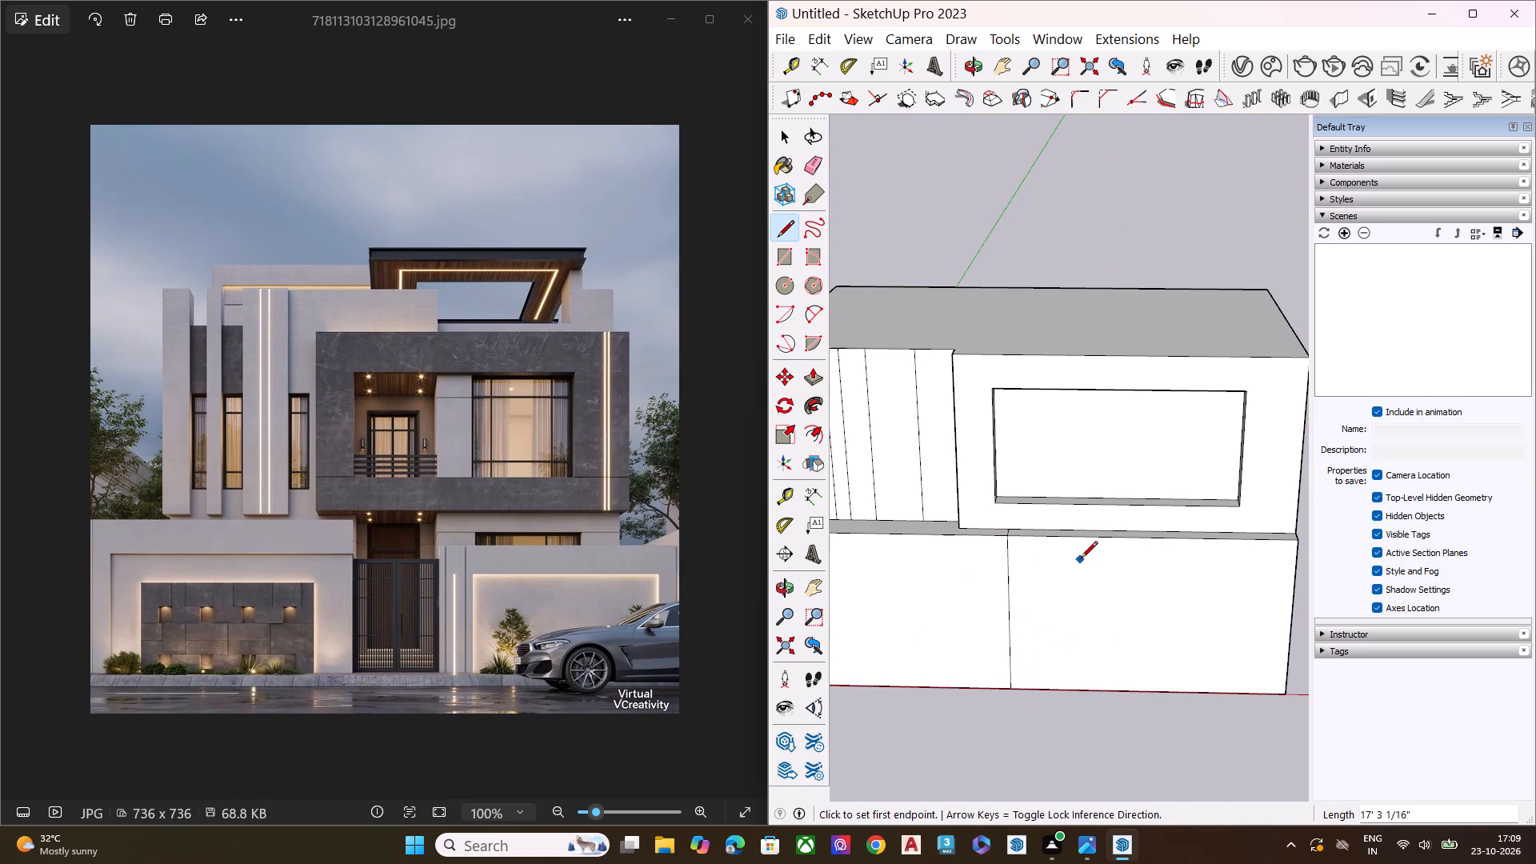
# Inspect the divided lower wall, the ledge and the overall front massing from above, the side and straight on.
pyautogui.press('space')
pyautogui.click(1109, 582)
pyautogui.scroll(-8, 916, 511)
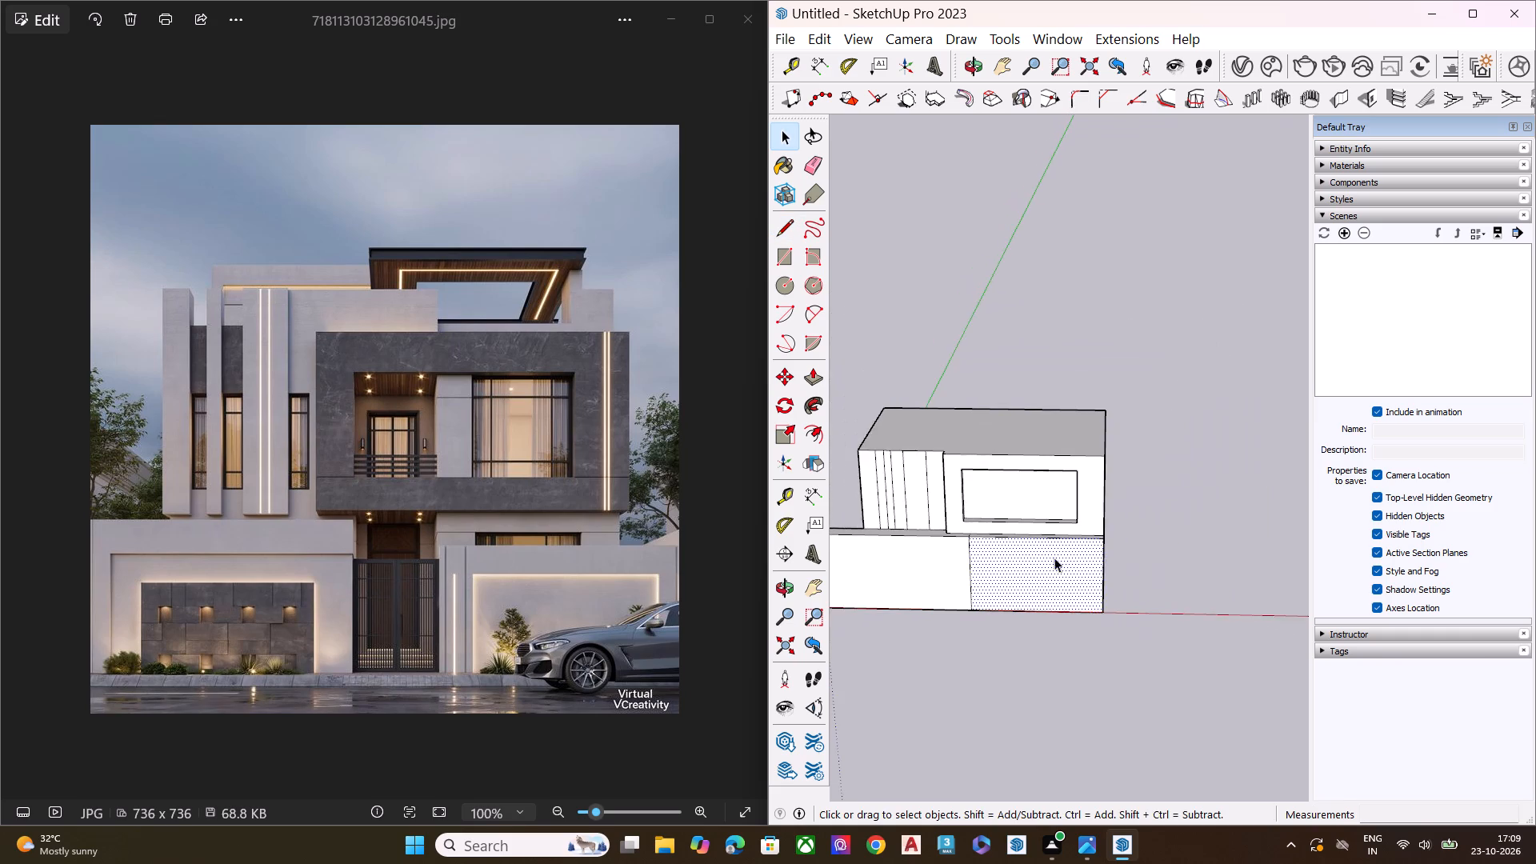
pyautogui.moveTo(1098, 558); pyautogui.dragTo(818, 782, button='middle')
pyautogui.scroll(2, 912, 618)
pyautogui.scroll(-1, 965, 542)
pyautogui.scroll(7, 965, 542)
pyautogui.moveTo(1037, 555); pyautogui.dragTo(818, 396, button='middle')
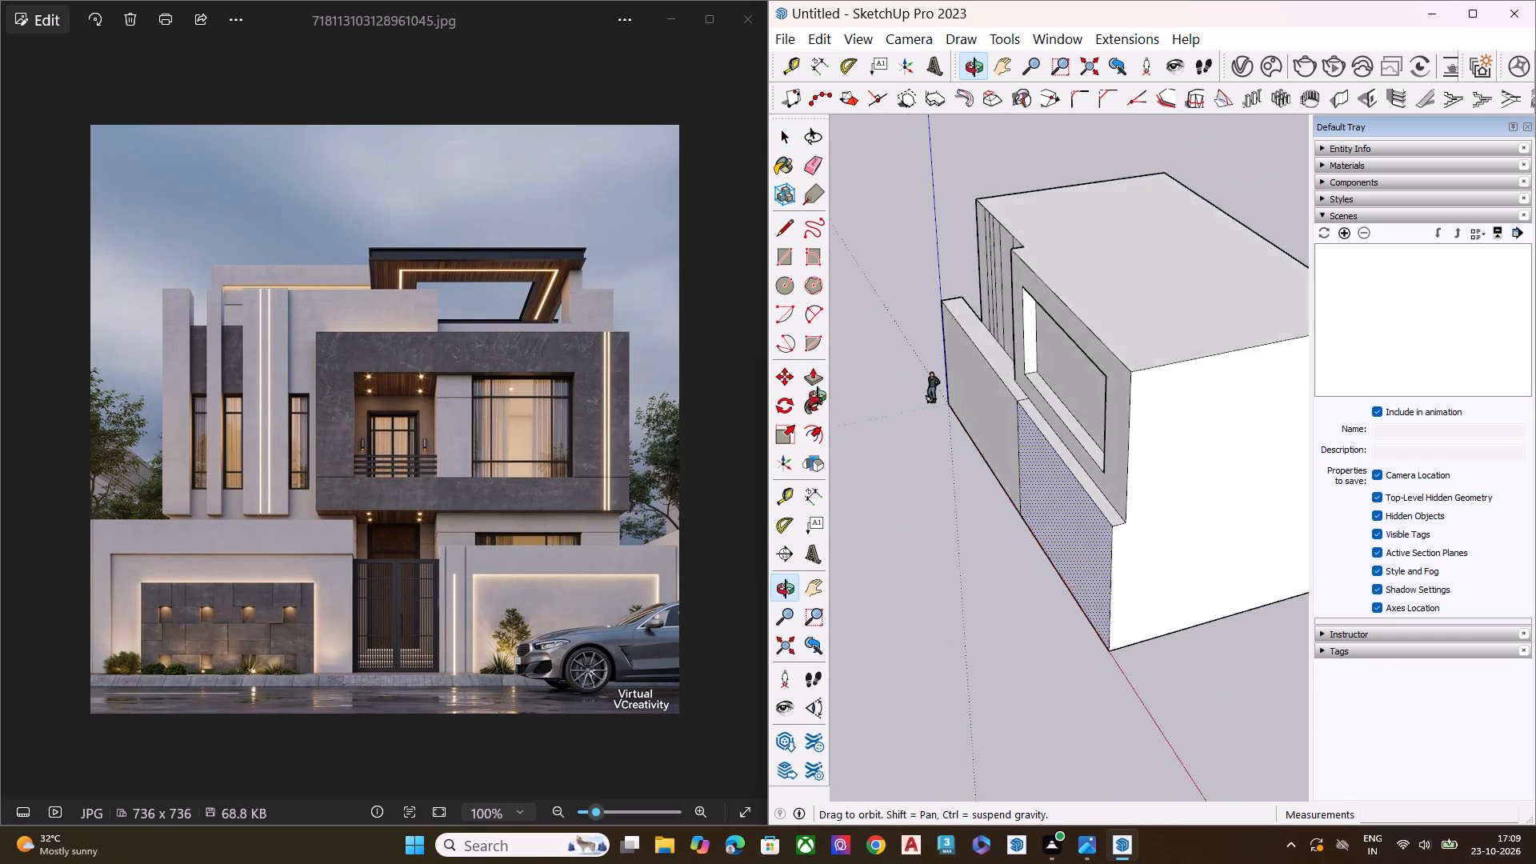
pyautogui.scroll(8, 818, 398)
pyautogui.moveTo(818, 396); pyautogui.dragTo(822, 390, button='middle')
pyautogui.scroll(1, 1052, 494)
pyautogui.moveTo(1048, 495); pyautogui.dragTo(967, 502, button='middle')
pyautogui.click(1114, 519)
pyautogui.scroll(-10, 1054, 521)
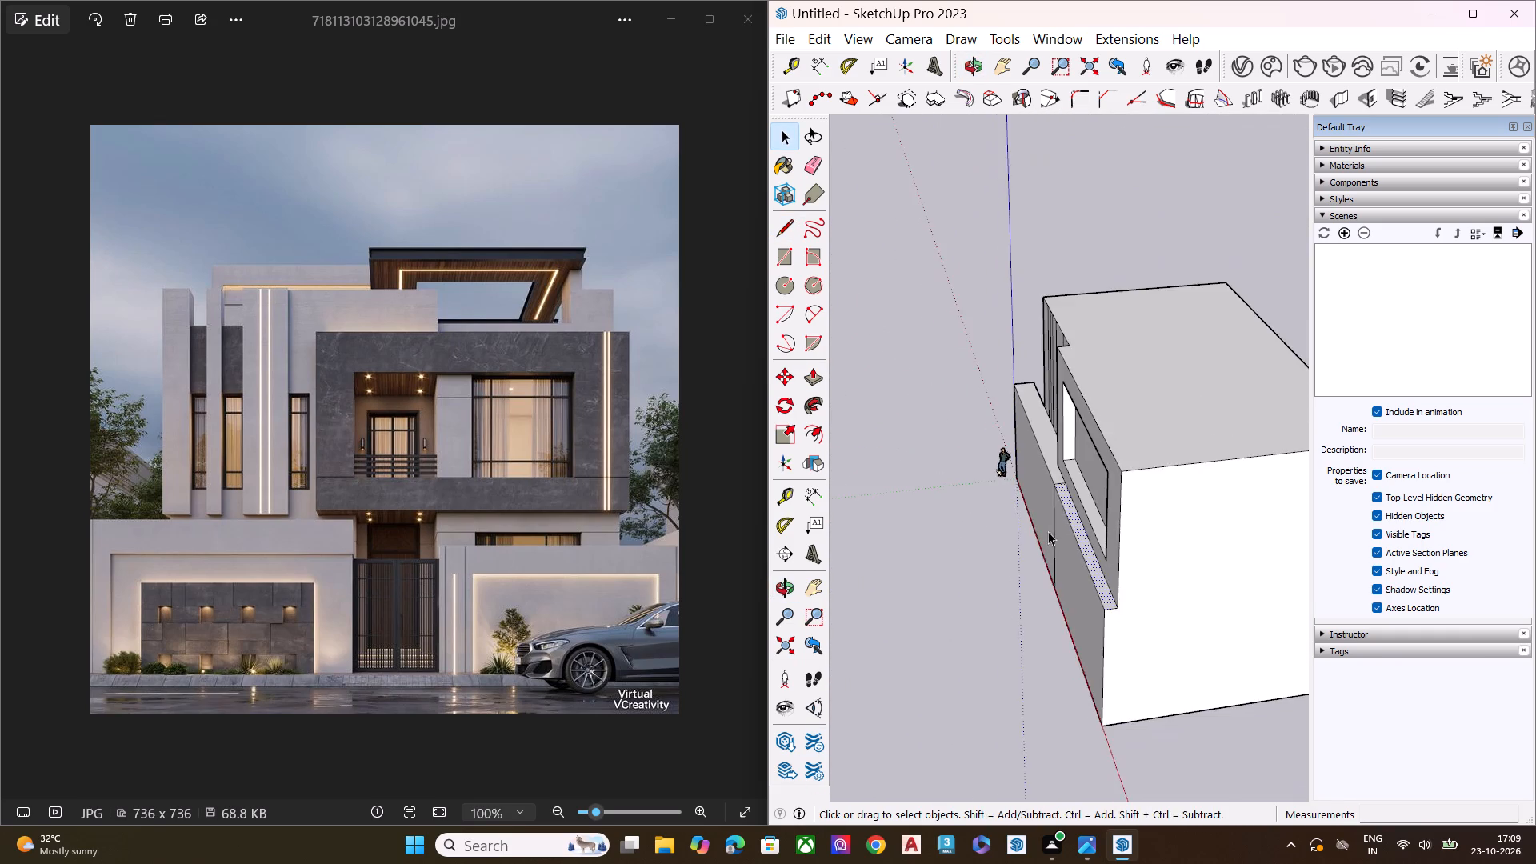
pyautogui.moveTo(1040, 554); pyautogui.dragTo(1448, 494, button='middle')
pyautogui.scroll(1, 1420, 514)
pyautogui.moveTo(991, 628); pyautogui.dragTo(1398, 490, button='middle')
pyautogui.scroll(-6, 941, 501)
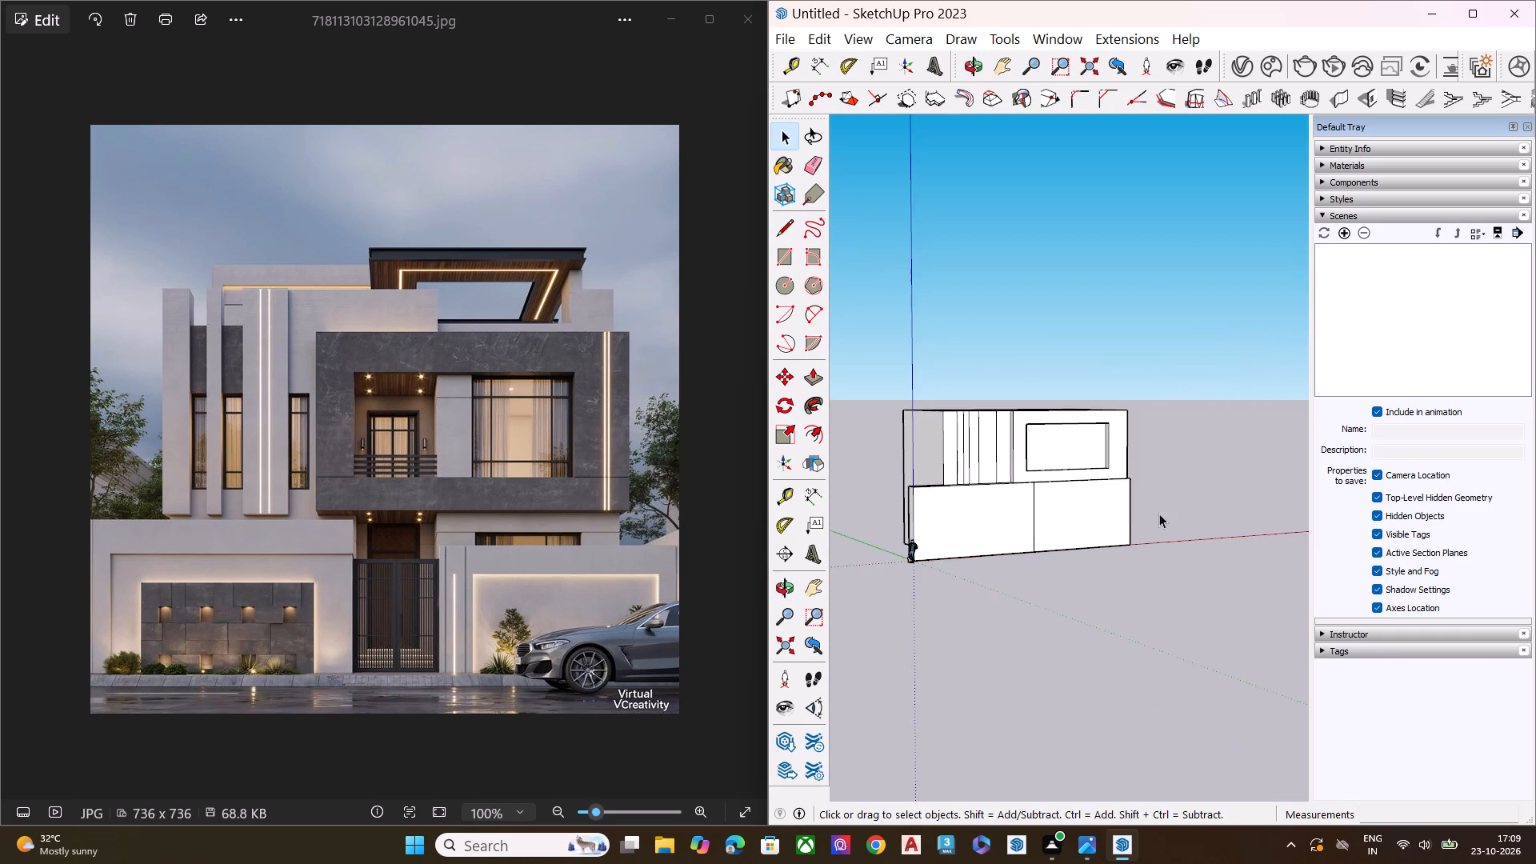
pyautogui.moveTo(1158, 514); pyautogui.dragTo(917, 502, button='middle')
pyautogui.press('space')
pyautogui.click(1054, 641)
pyautogui.scroll(1, 1122, 414)
pyautogui.scroll(-2, 1118, 416)
pyautogui.scroll(6, 1113, 421)
pyautogui.scroll(5, 902, 423)
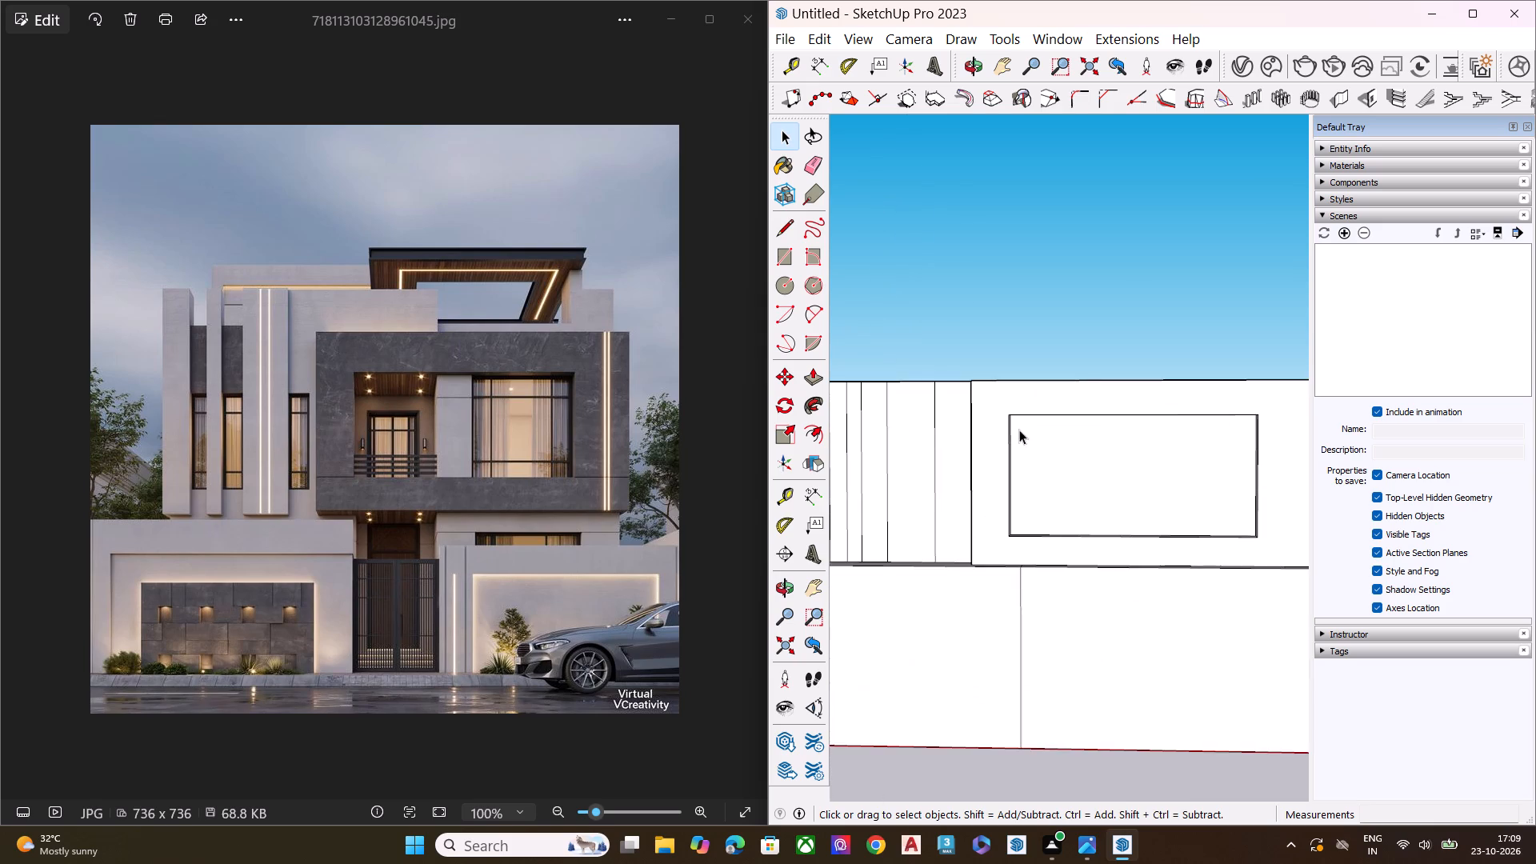
pyautogui.scroll(-5, 1026, 428)
pyautogui.scroll(1, 1029, 437)
pyautogui.scroll(-2, 1029, 440)
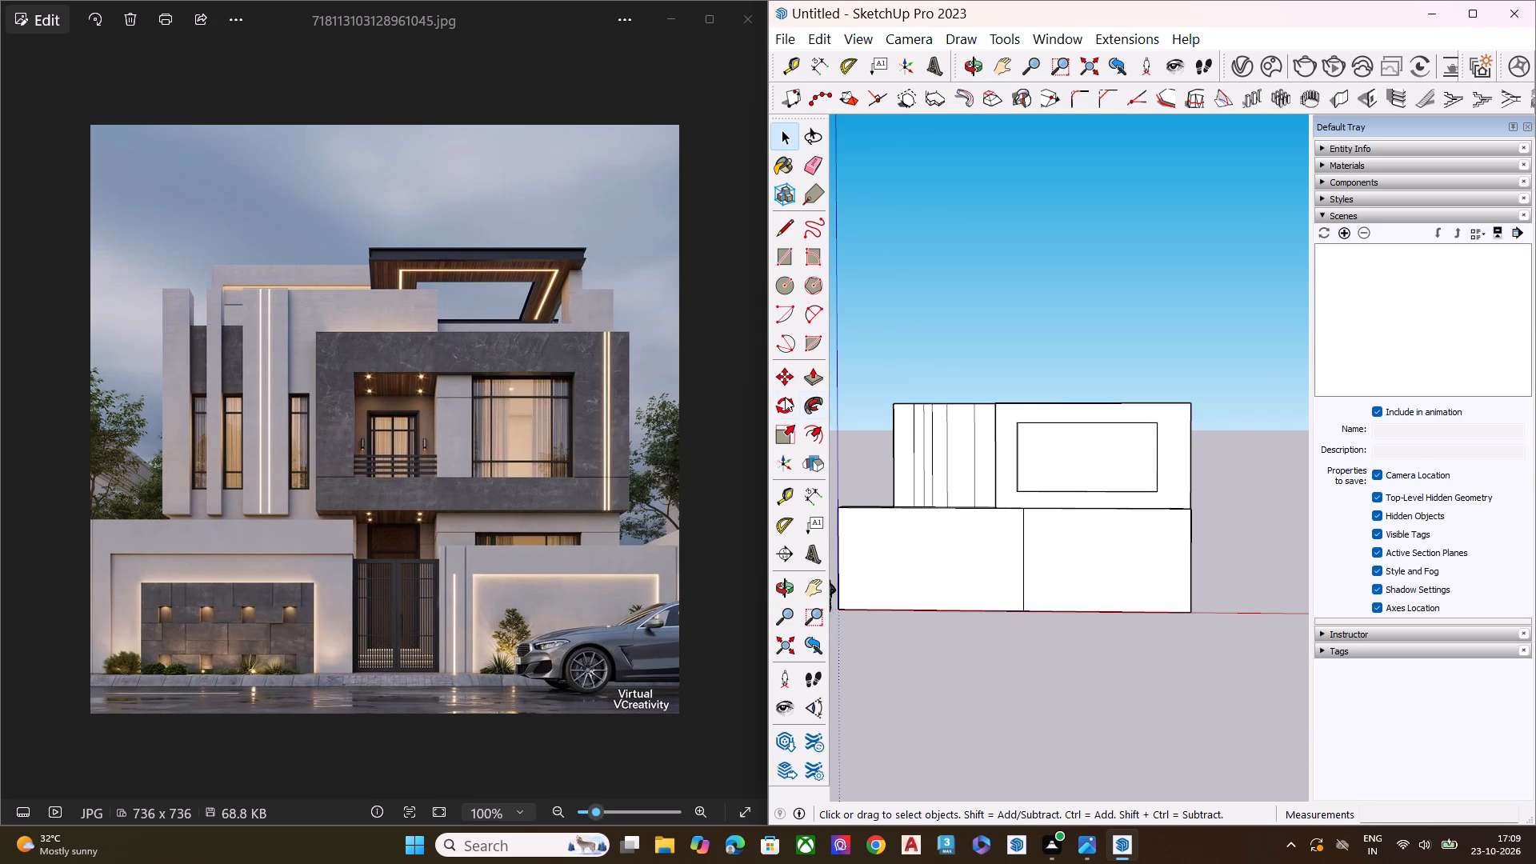
# Draw a line about 32' 9 13/16" long along the roof behind the projecting frame, from its inner corner to the building's end.
pyautogui.moveTo(1043, 420); pyautogui.dragTo(1342, 570, button='middle')
pyautogui.moveTo(940, 369); pyautogui.dragTo(913, 603, button='middle')
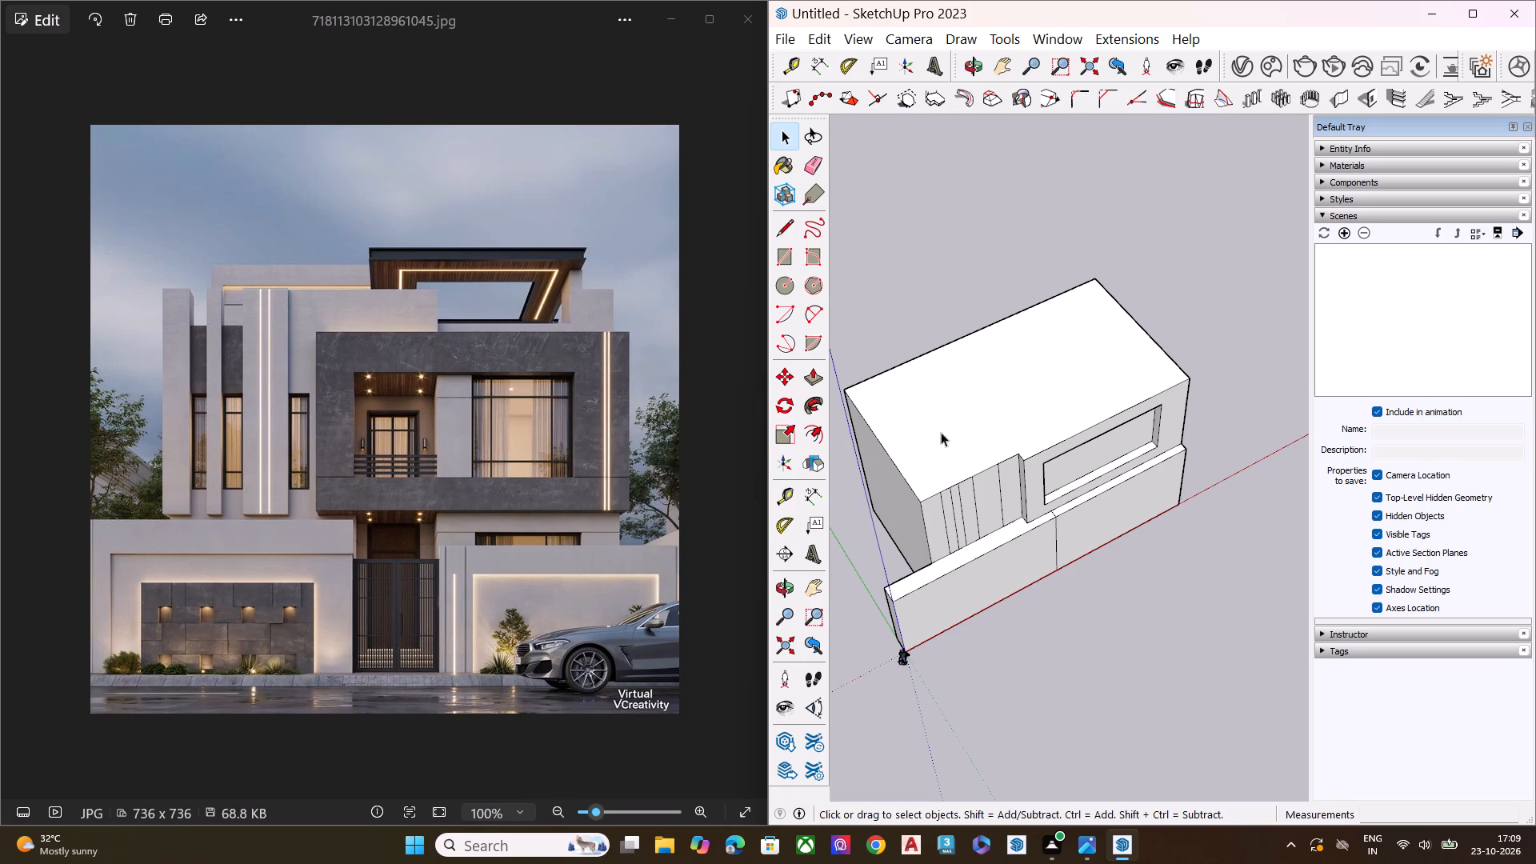
pyautogui.scroll(5, 1048, 447)
pyautogui.scroll(-1, 1052, 454)
pyautogui.scroll(3, 1052, 454)
pyautogui.moveTo(1019, 482); pyautogui.dragTo(1004, 532, button='middle')
pyautogui.press('l')
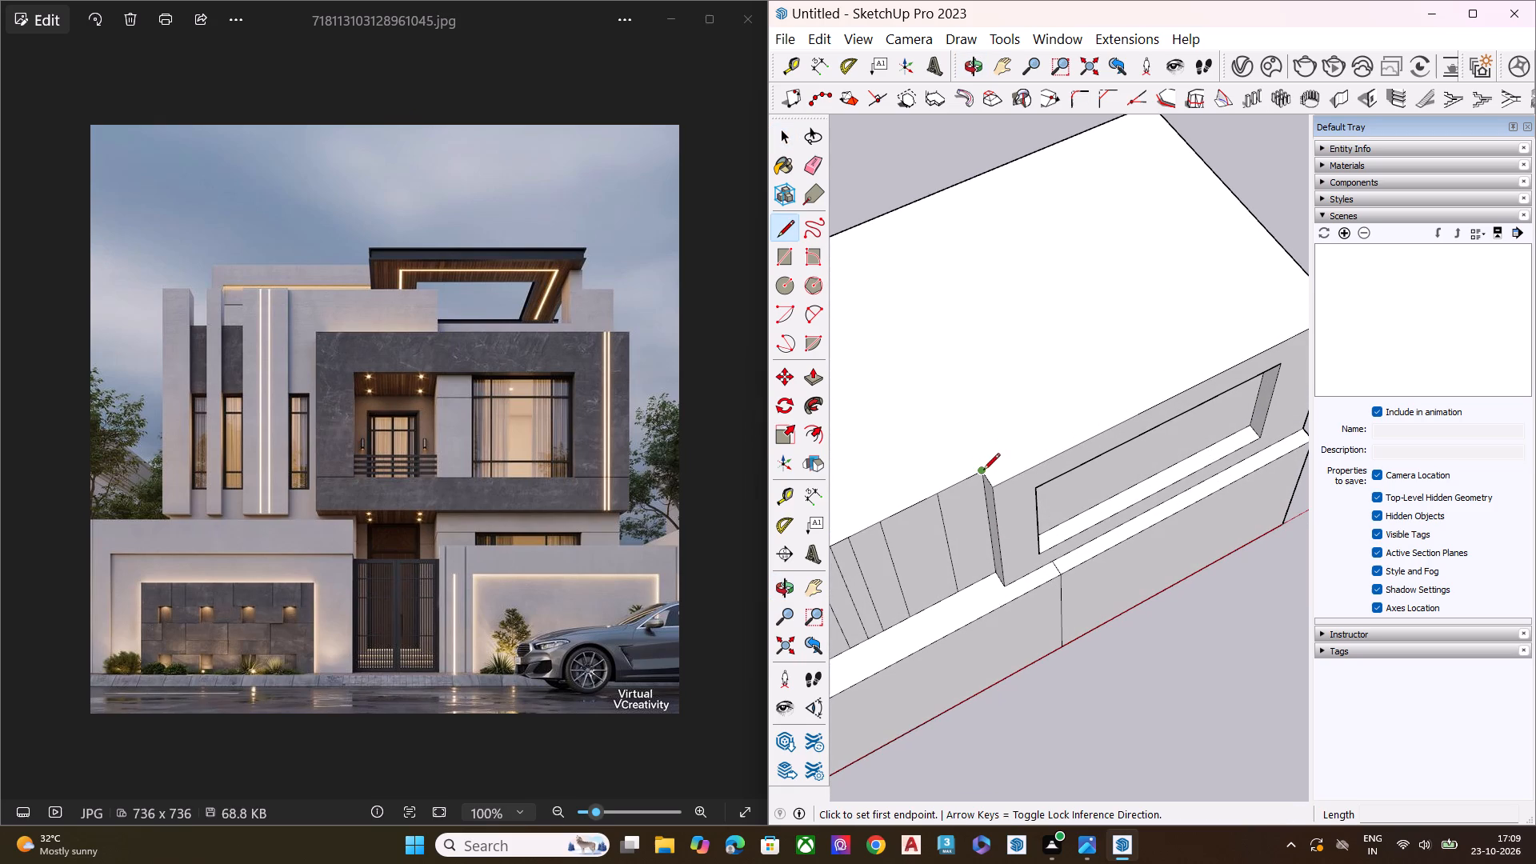
pyautogui.click(982, 471)
pyautogui.scroll(-6, 936, 448)
pyautogui.click(1167, 361)
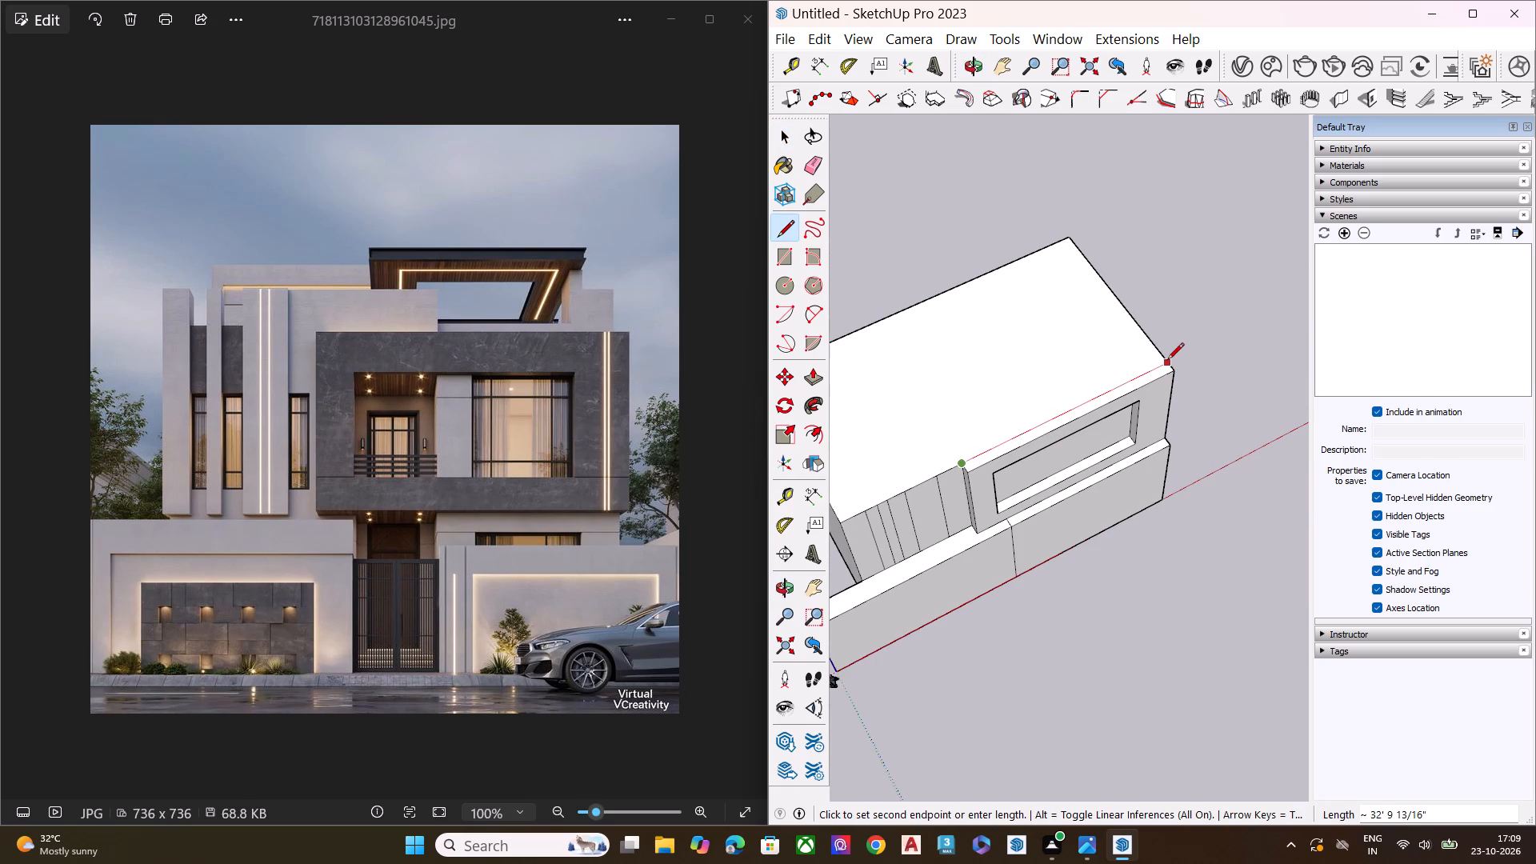
pyautogui.press('space')
# Draw a vertical line about 11' 7 9/16" long inside the frame's recess, splitting the back face into a narrow and a wide section.
pyautogui.moveTo(1168, 429); pyautogui.dragTo(889, 312, button='middle')
pyautogui.moveTo(1261, 434); pyautogui.dragTo(848, 436, button='middle')
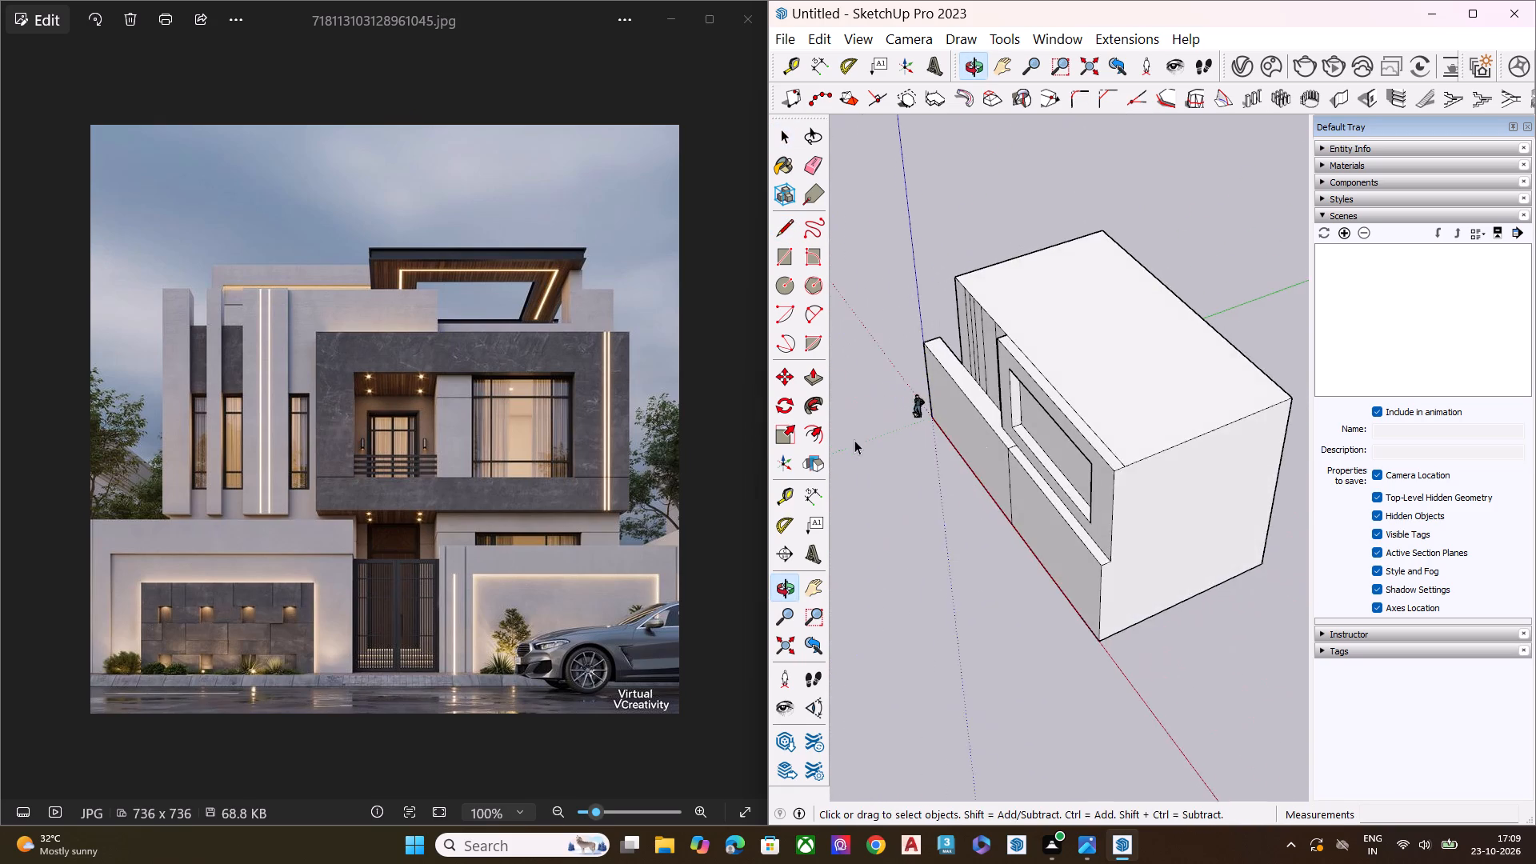
pyautogui.scroll(2, 1025, 409)
pyautogui.scroll(-1, 1106, 414)
pyautogui.scroll(3, 1114, 416)
pyautogui.moveTo(1077, 478); pyautogui.dragTo(1151, 351, button='middle')
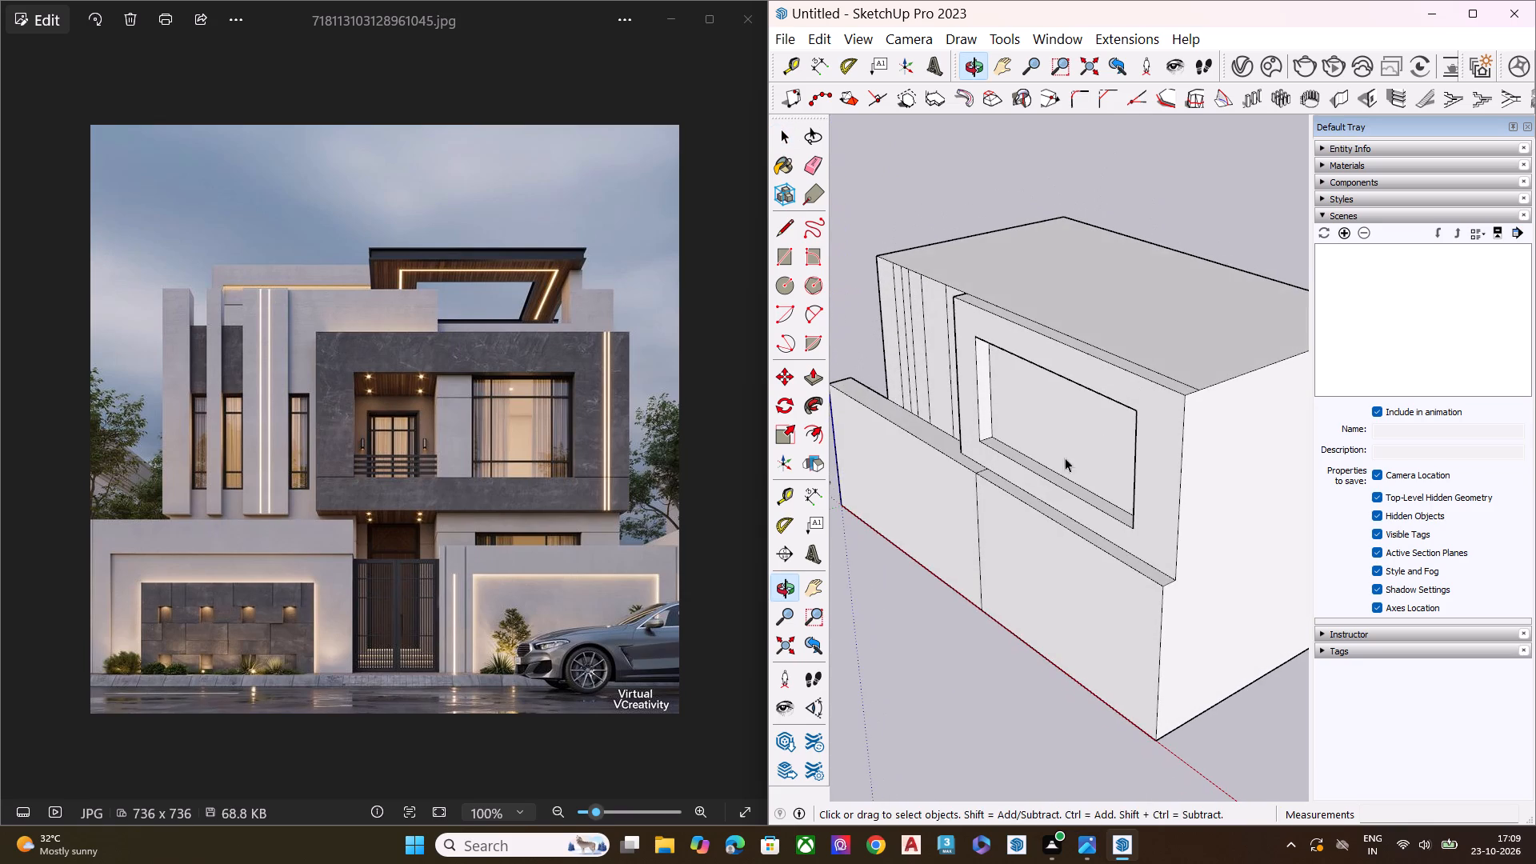
pyautogui.moveTo(1051, 452); pyautogui.dragTo(1225, 334, button='middle')
pyautogui.moveTo(1094, 398); pyautogui.dragTo(1229, 277, button='middle')
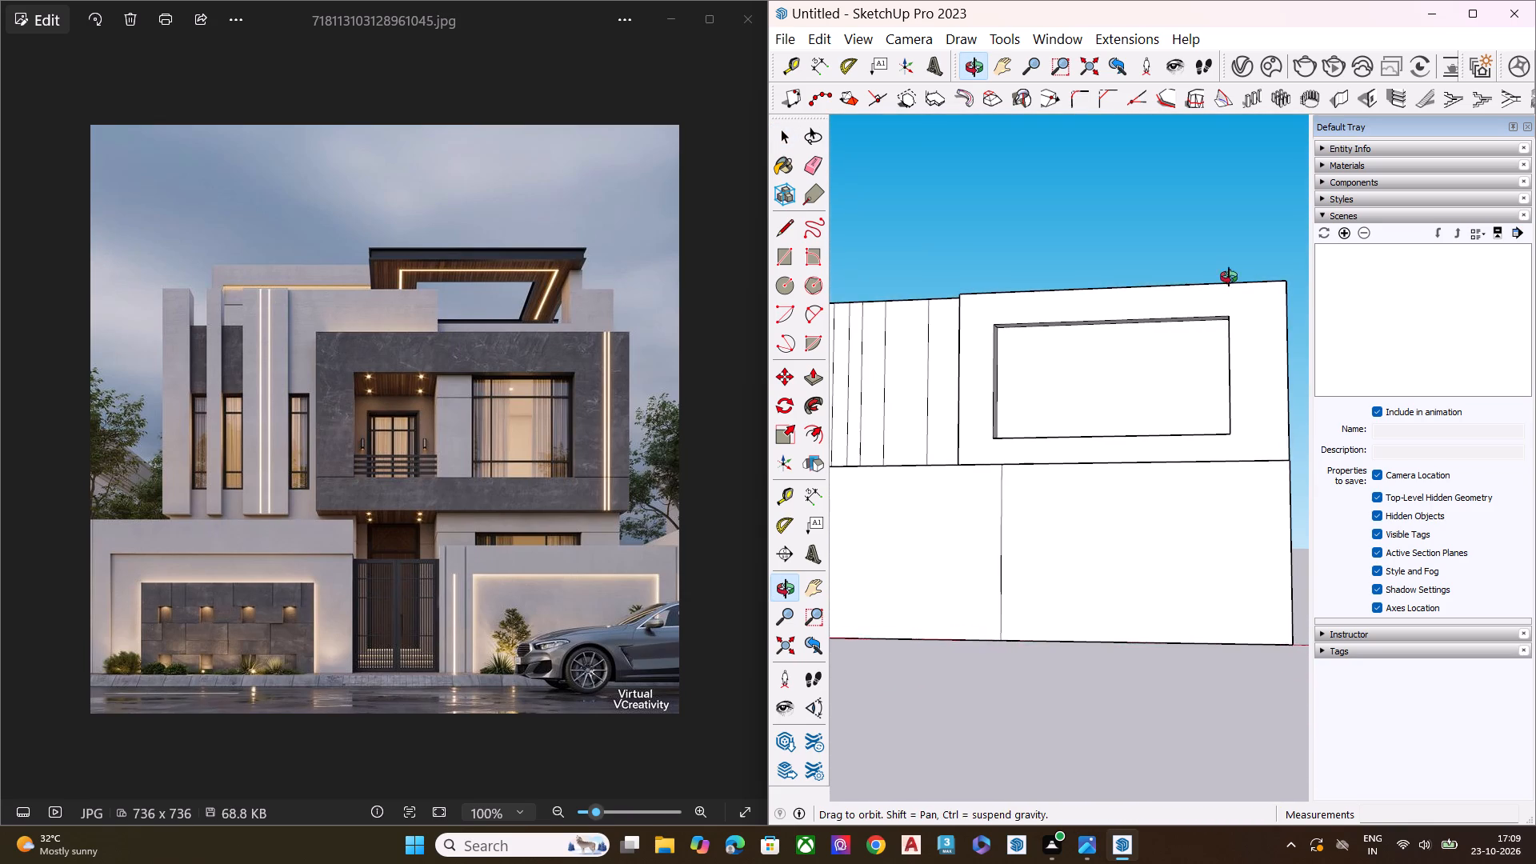
pyautogui.moveTo(1229, 277); pyautogui.dragTo(1231, 278, button='middle')
pyautogui.moveTo(1046, 343); pyautogui.dragTo(1108, 317, button='middle')
pyautogui.scroll(3, 1104, 346)
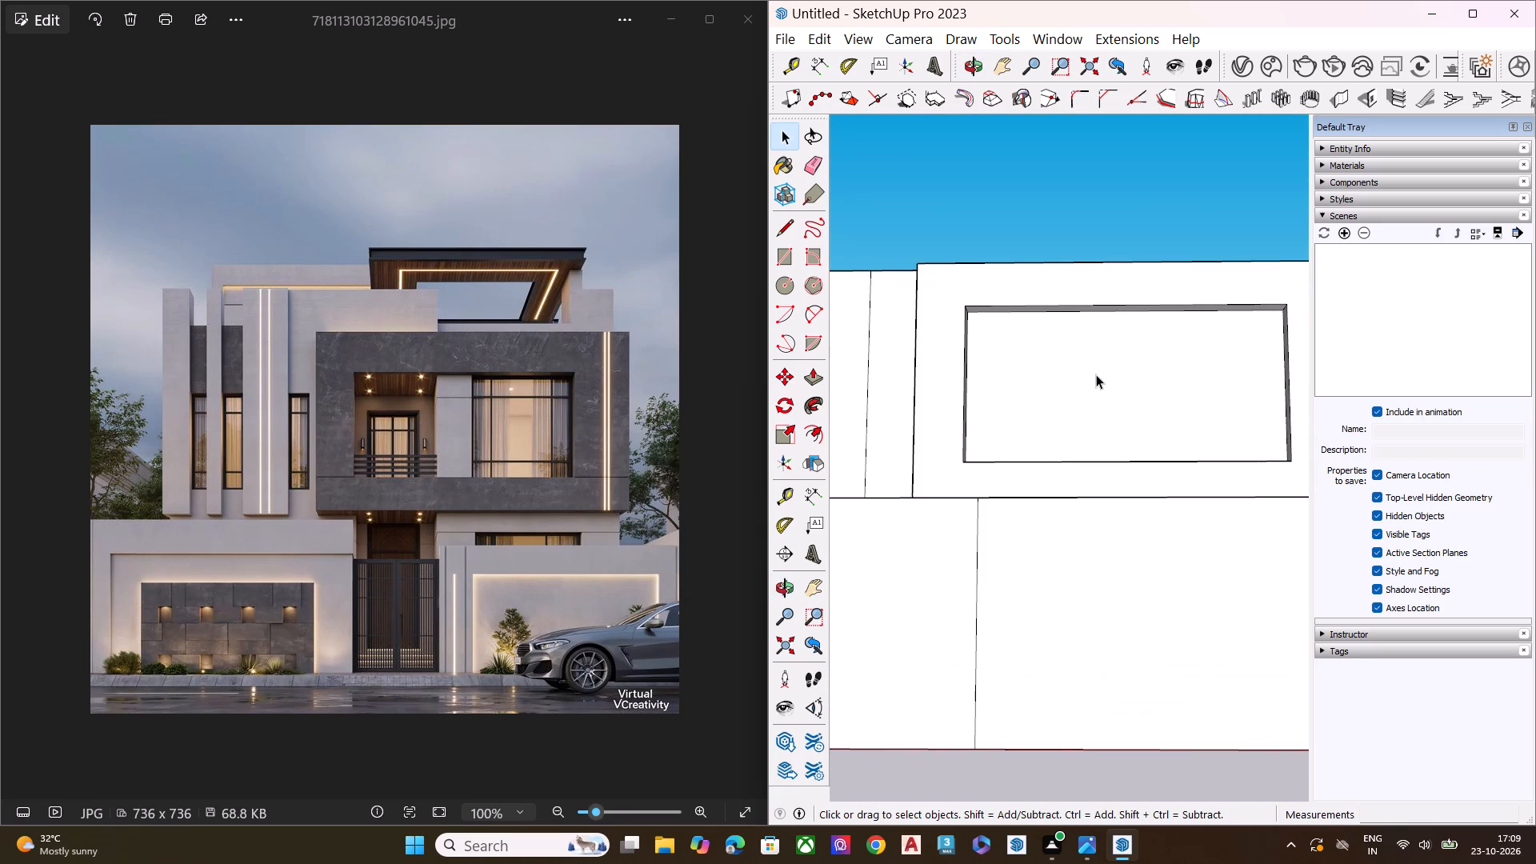
pyautogui.press('l')
pyautogui.click(1063, 314)
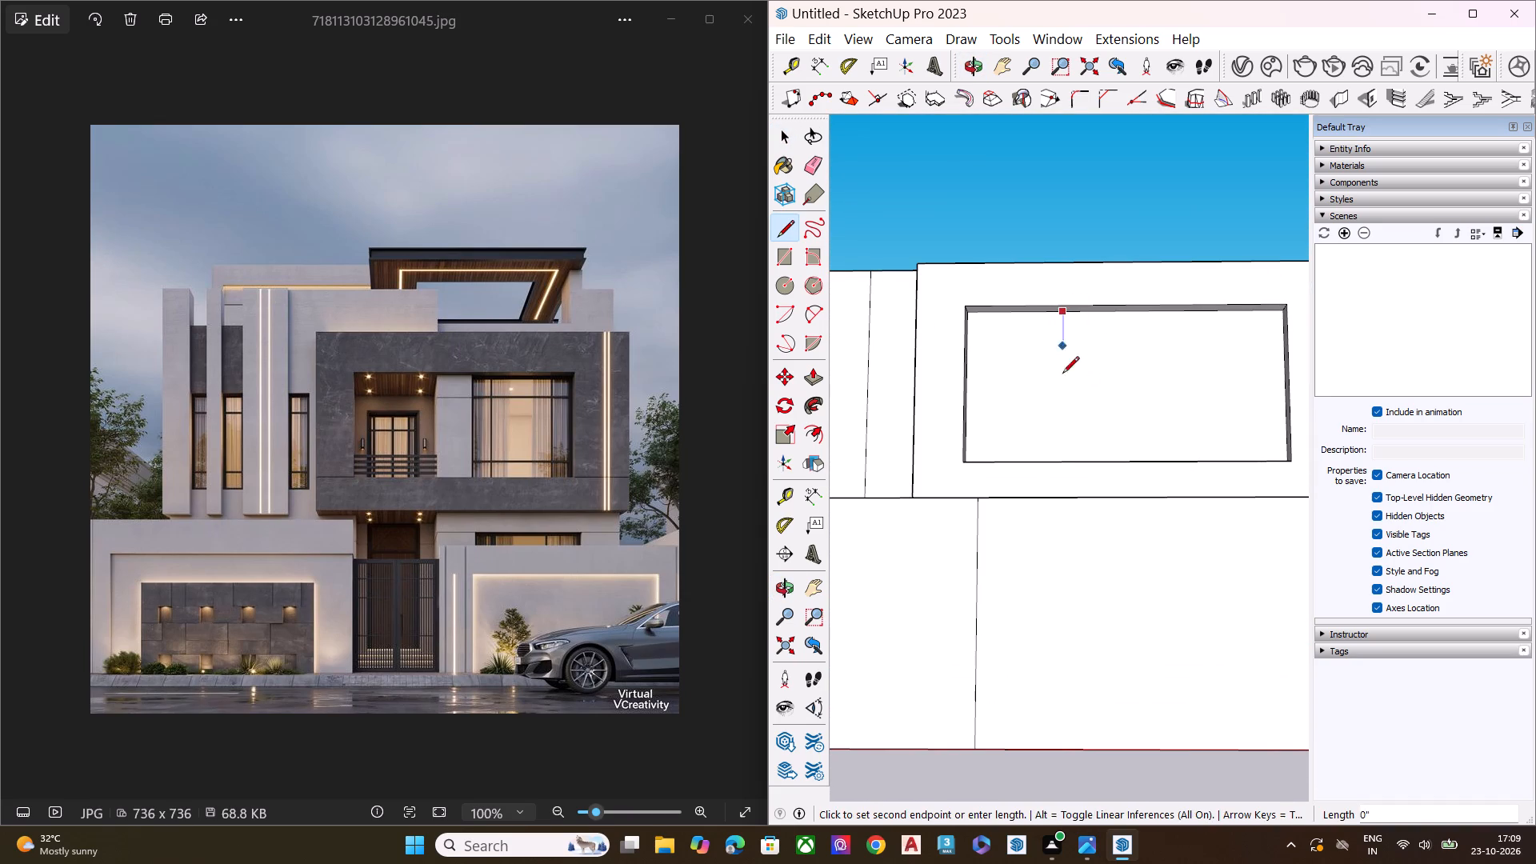
pyautogui.moveTo(1061, 442); pyautogui.dragTo(1063, 624, button='middle')
pyautogui.scroll(4, 1059, 473)
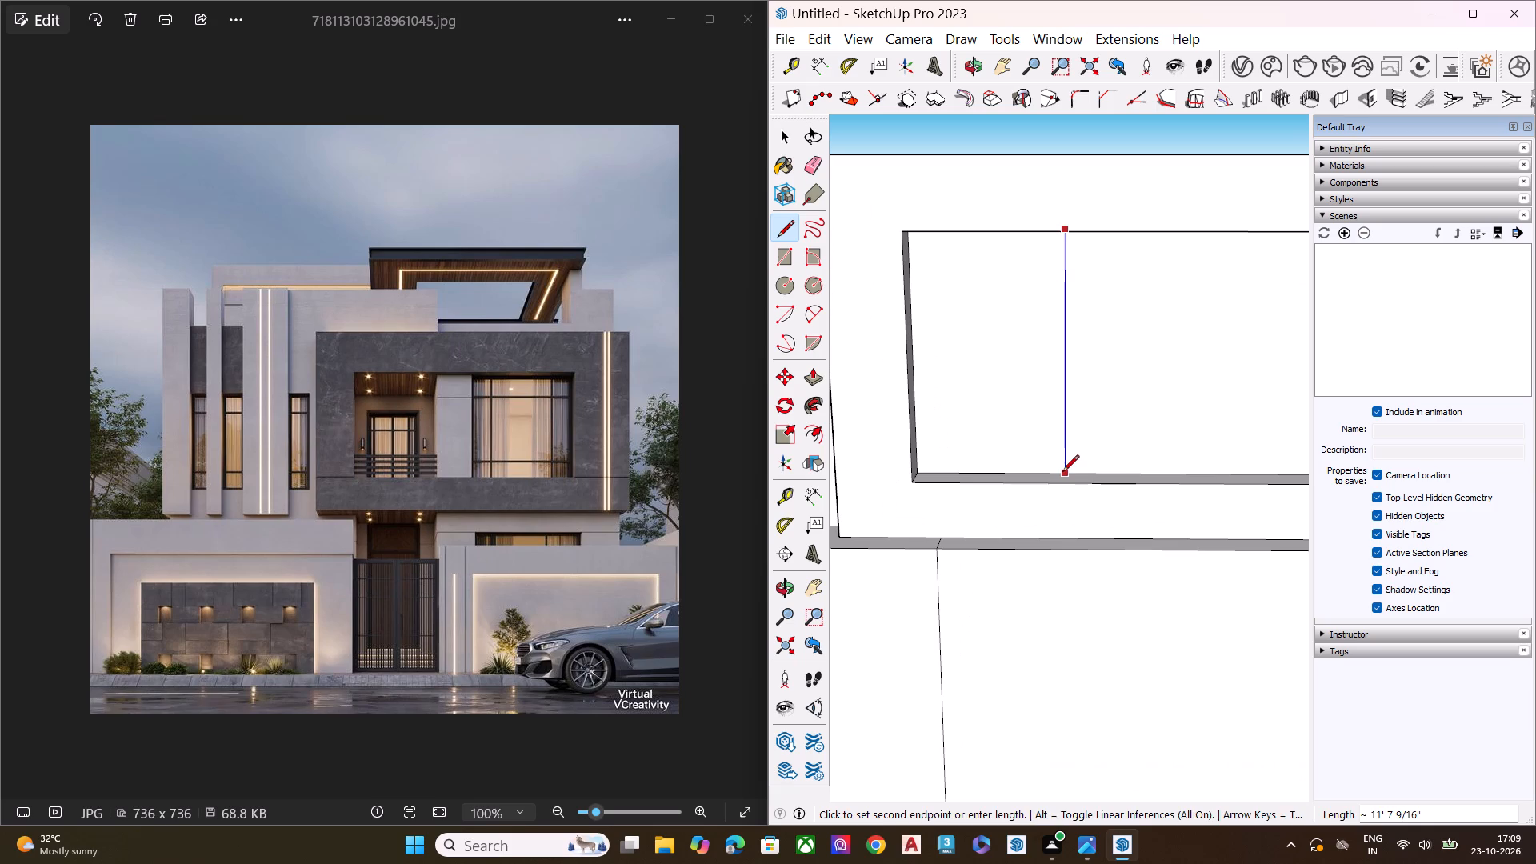
pyautogui.click(1062, 473)
pyautogui.press('space')
# Widen the narrow section of the recess by scaling it along the red axis toward the wide section.
pyautogui.scroll(-2, 966, 413)
pyautogui.scroll(1, 961, 416)
pyautogui.scroll(-6, 960, 416)
pyautogui.scroll(1, 960, 417)
pyautogui.moveTo(1070, 420); pyautogui.dragTo(1081, 342, button='middle')
pyautogui.click(1001, 377)
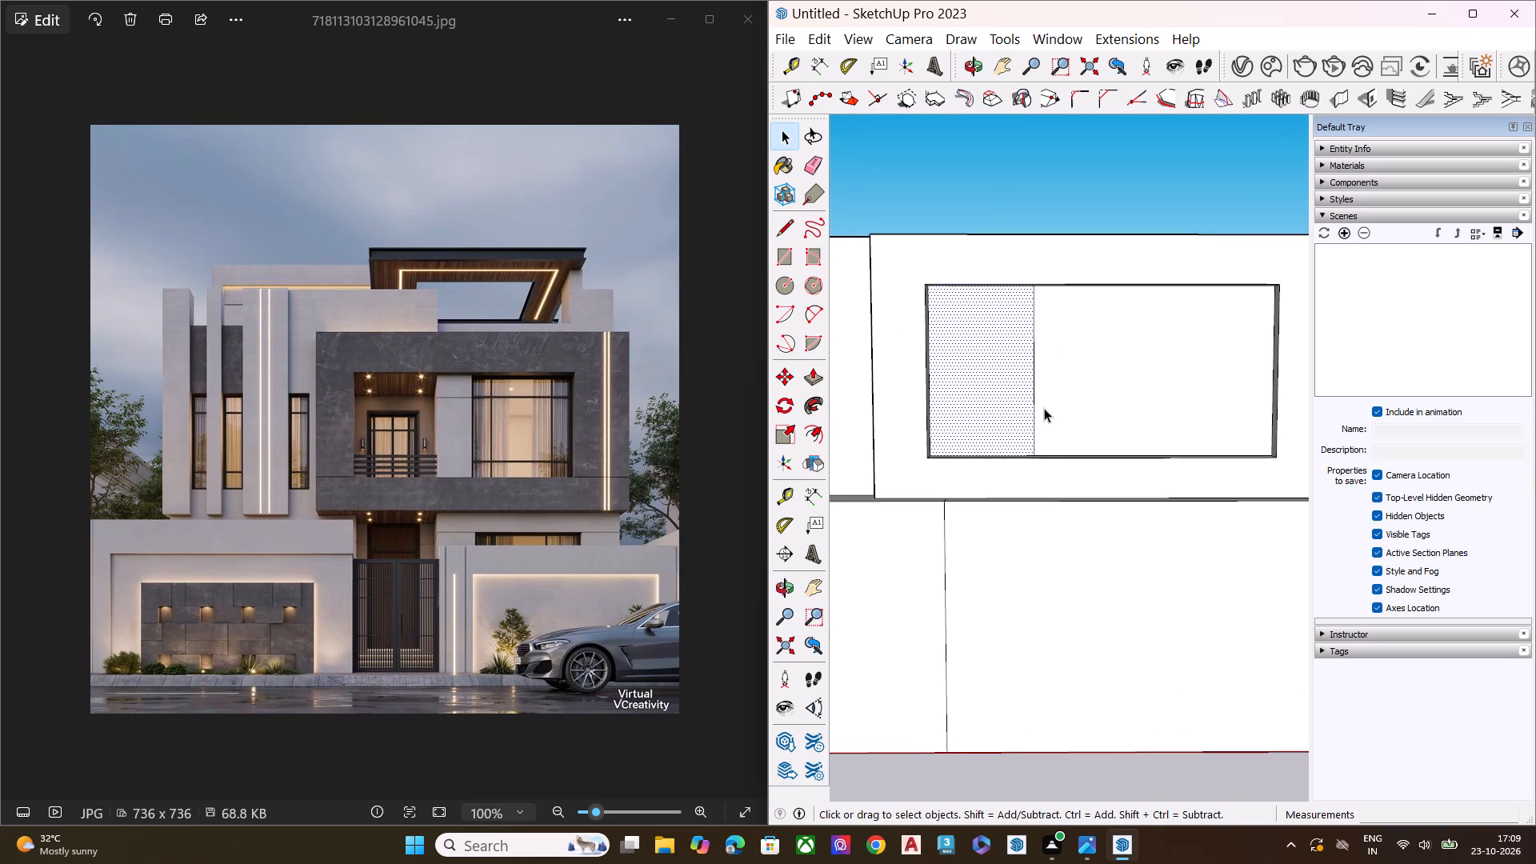
pyautogui.moveTo(1043, 406); pyautogui.dragTo(1026, 342, button='middle')
pyautogui.tripleClick(1006, 362)
pyautogui.doubleClick(1006, 362)
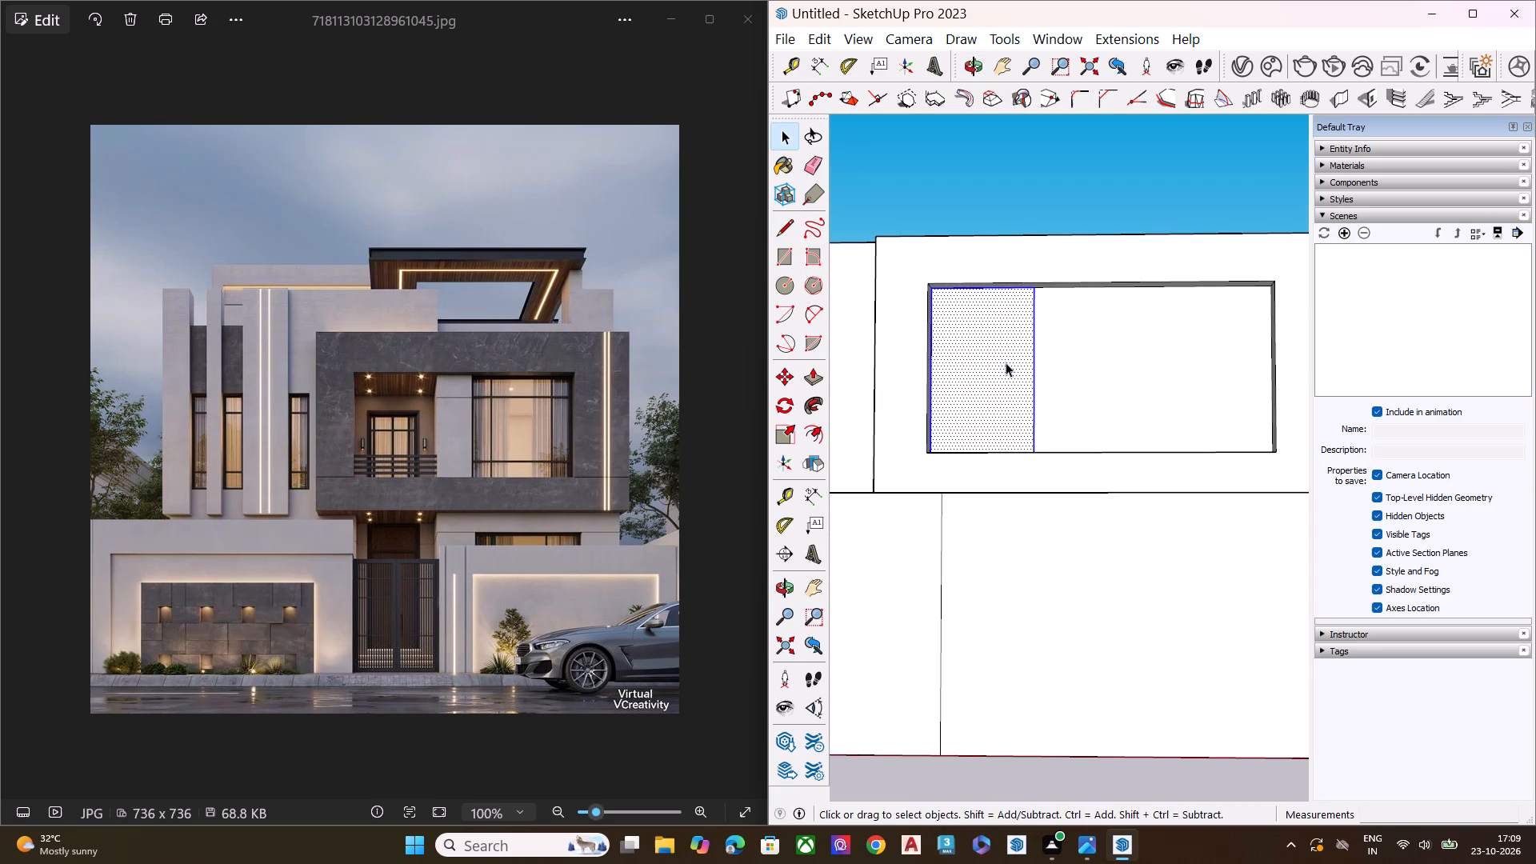
pyautogui.press('s')
pyautogui.click(1031, 364)
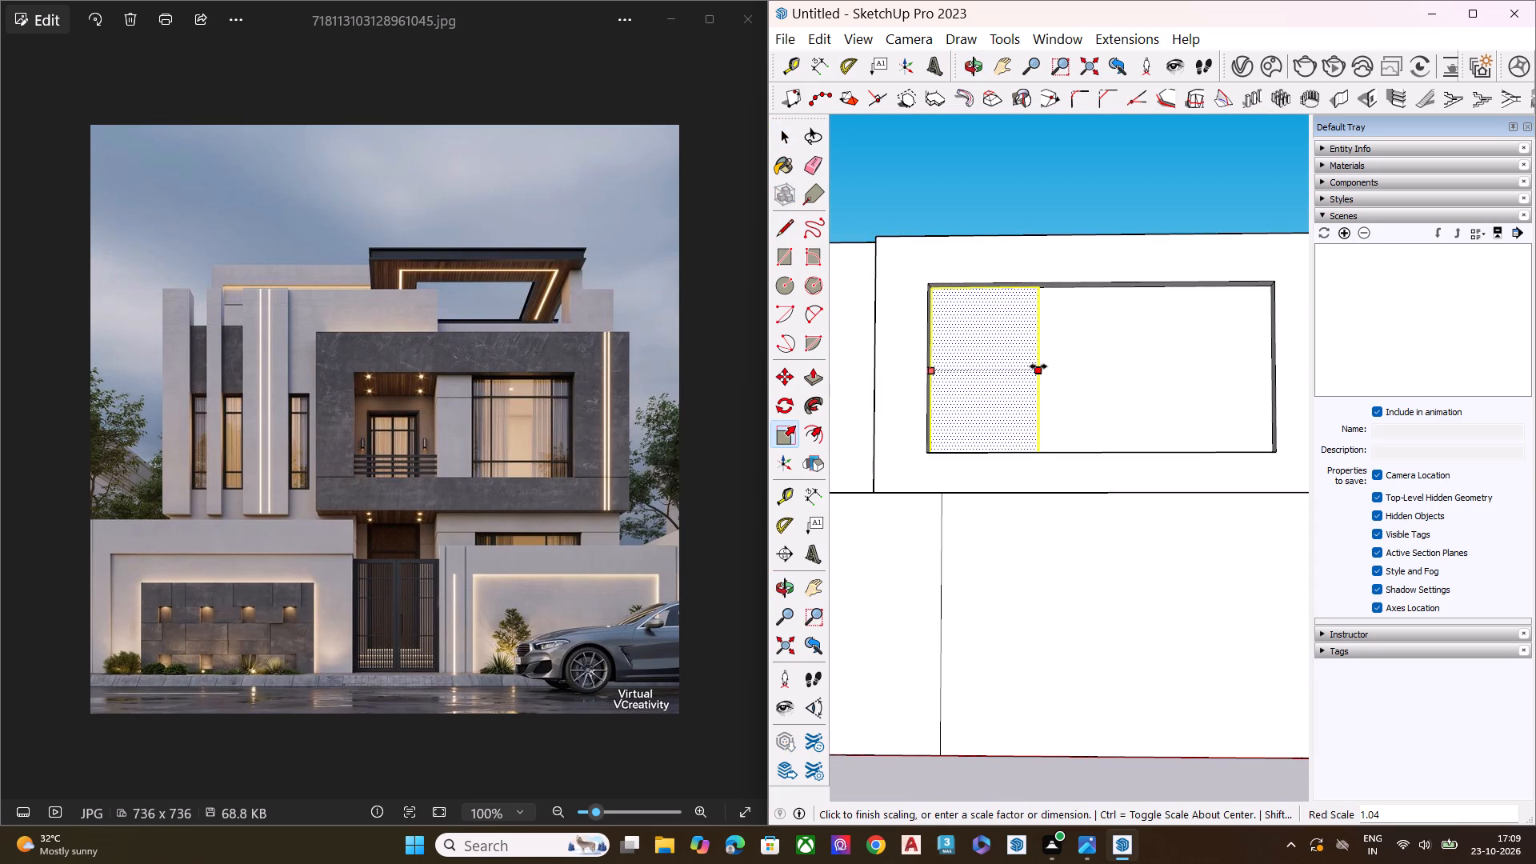
pyautogui.click(1046, 366)
pyautogui.press('space')
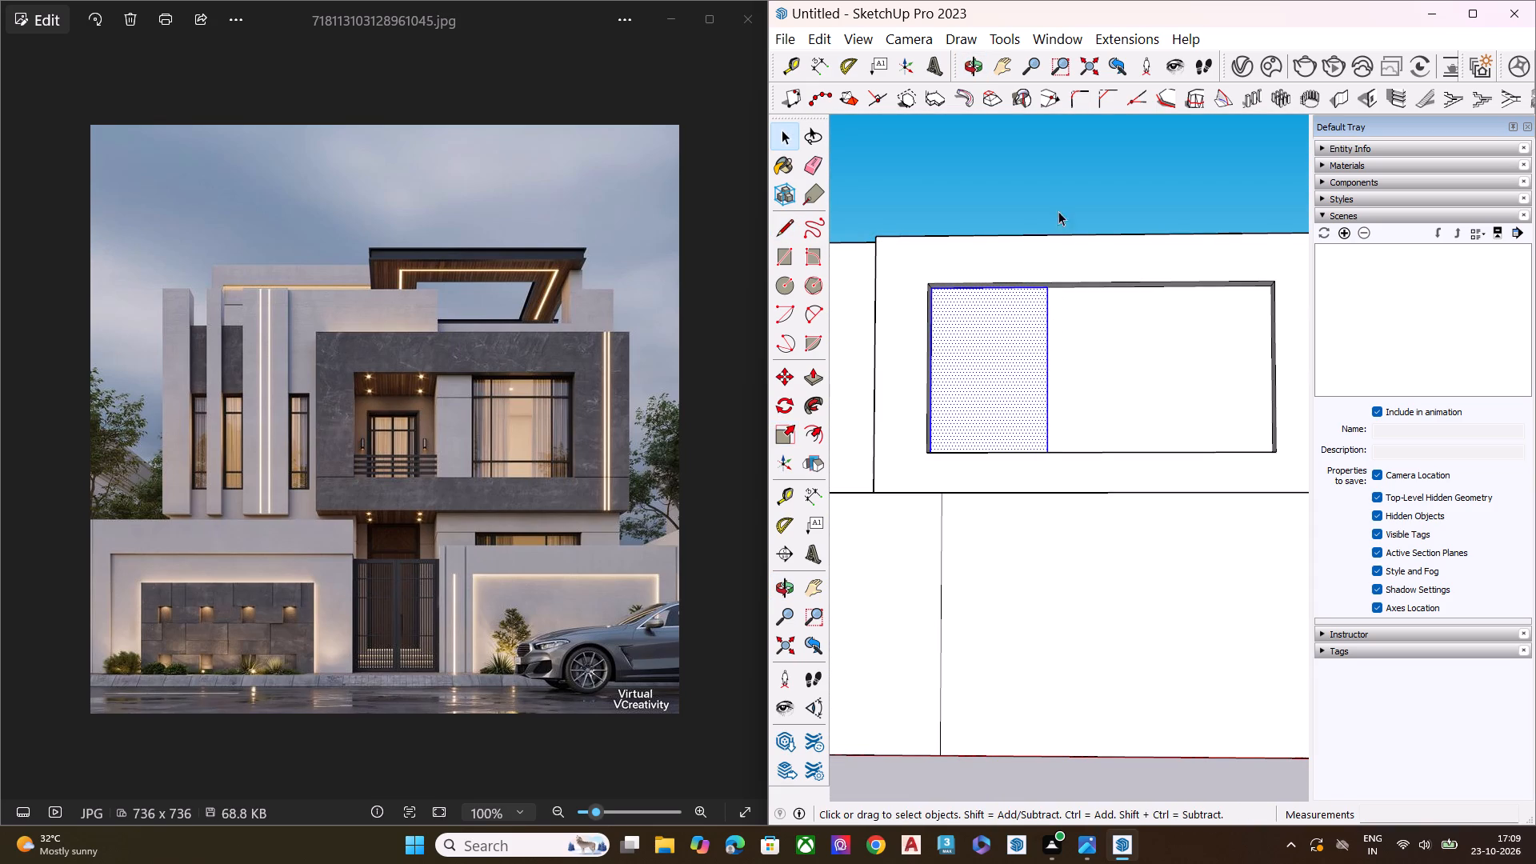
pyautogui.click(1062, 185)
# Push the narrow section of the recess's back face inward about 11' 9 3/8" with Push/Pull.
pyautogui.click(1017, 346)
pyautogui.moveTo(1079, 319); pyautogui.dragTo(1137, 439, button='middle')
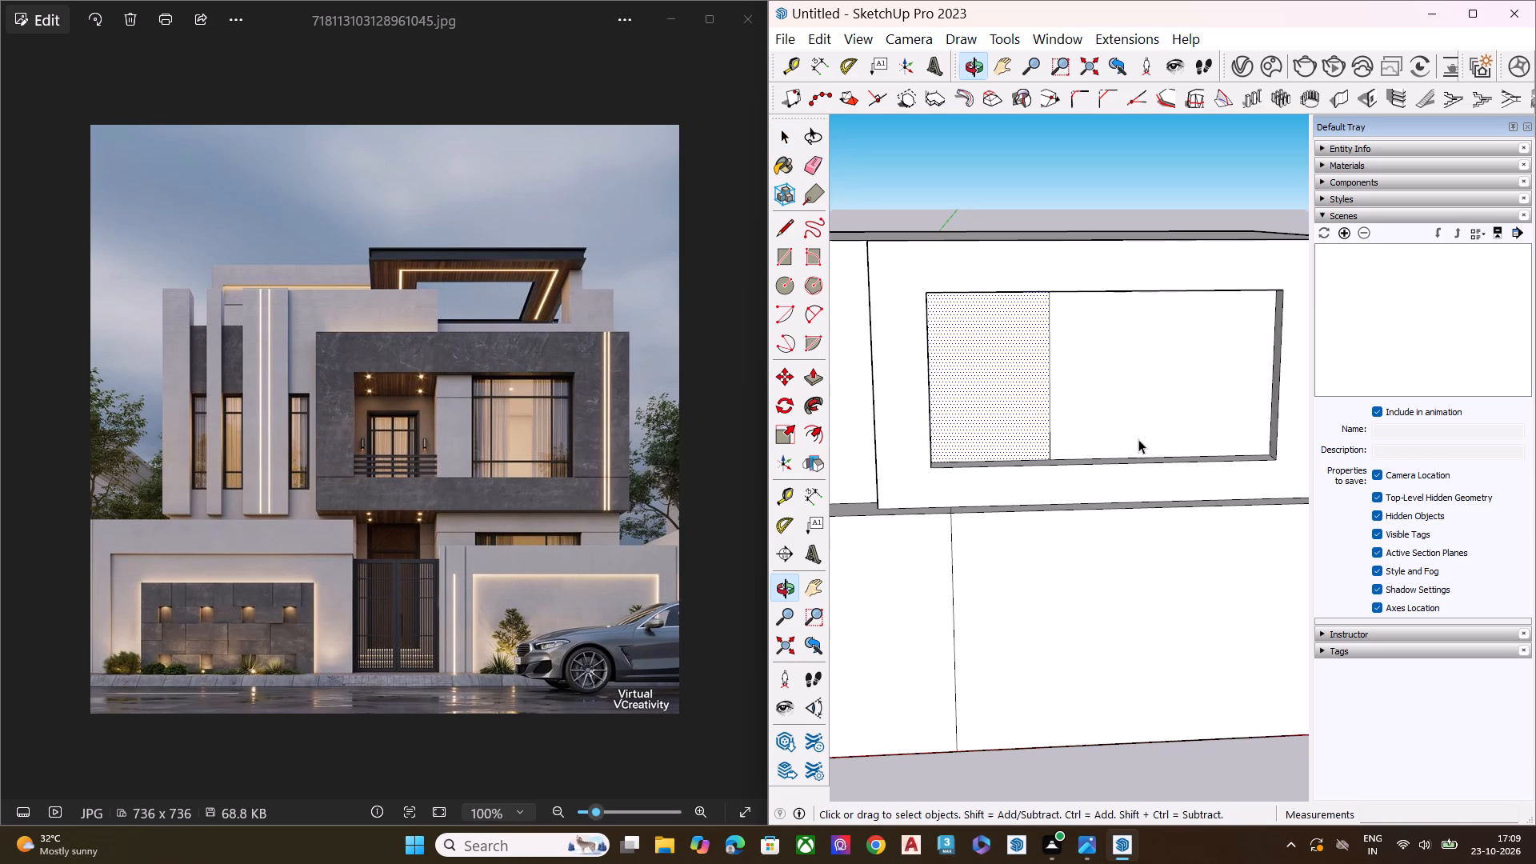
pyautogui.press('p')
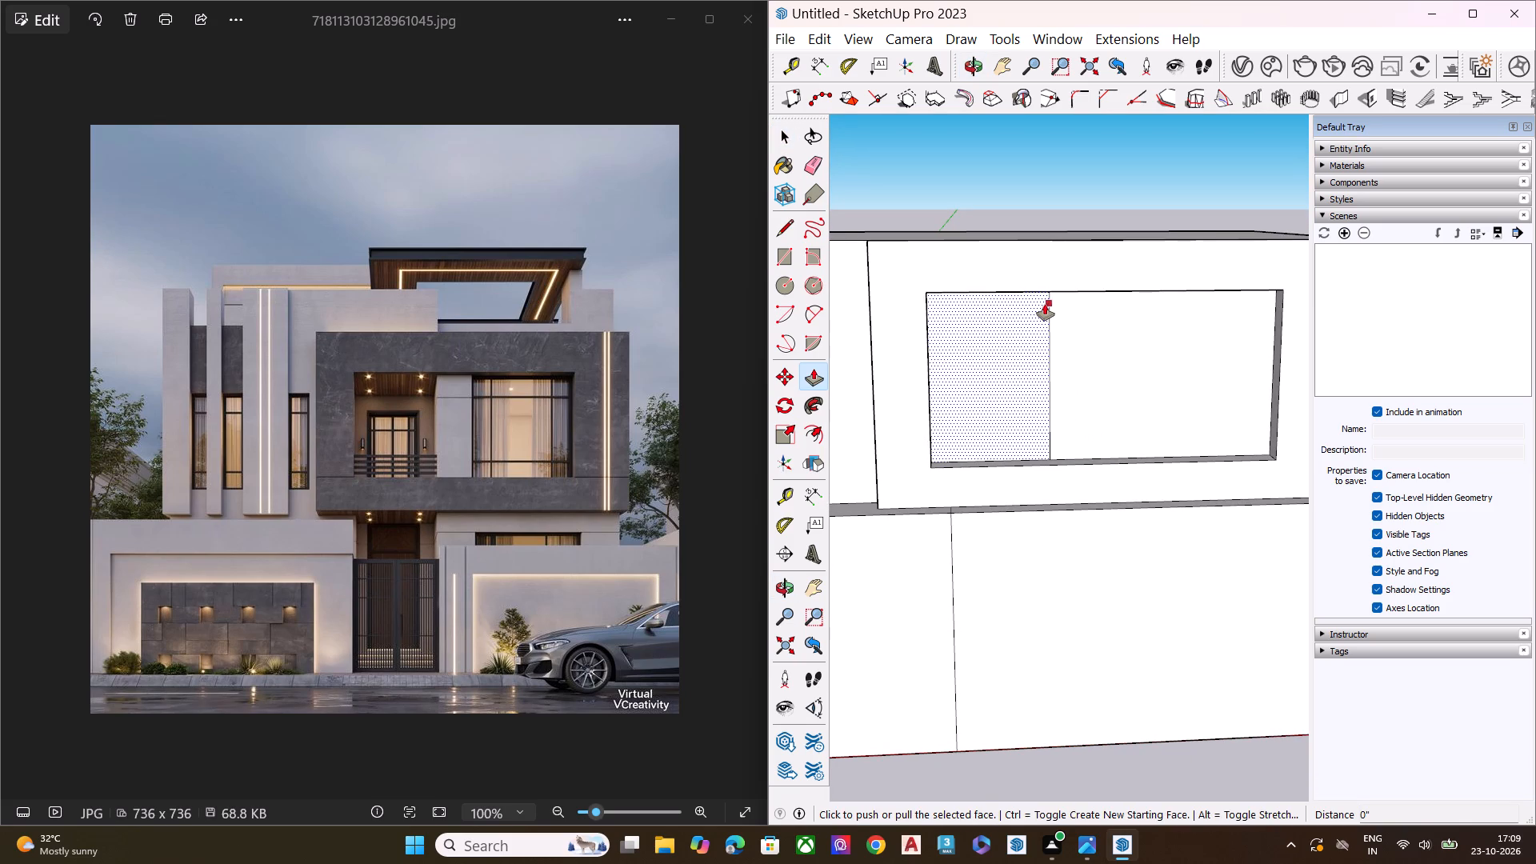
pyautogui.moveTo(1044, 307); pyautogui.dragTo(1164, 139, button='middle')
pyautogui.scroll(7, 1065, 286)
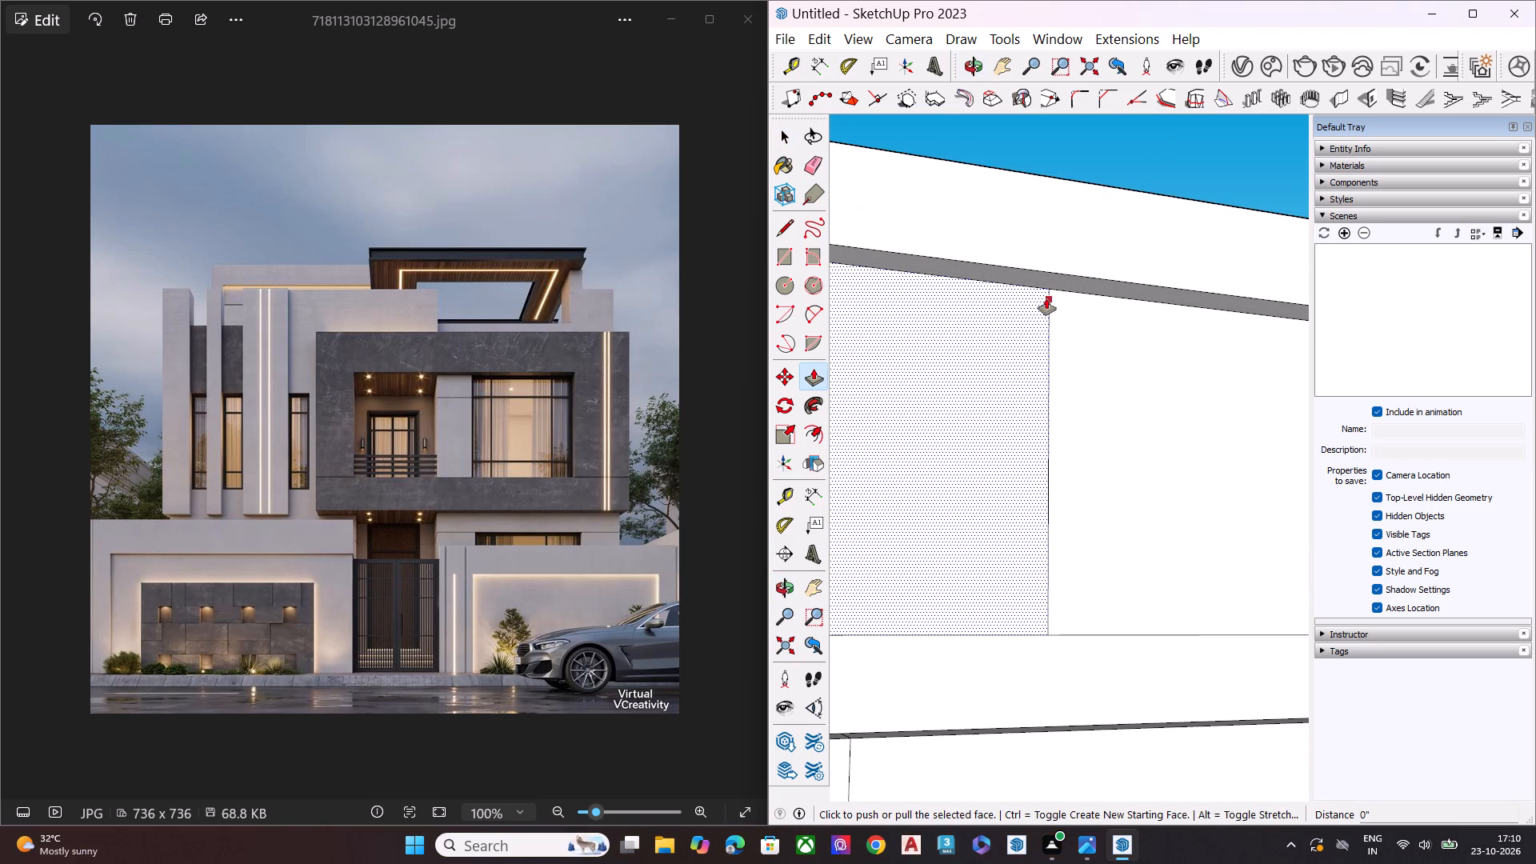
pyautogui.click(1046, 298)
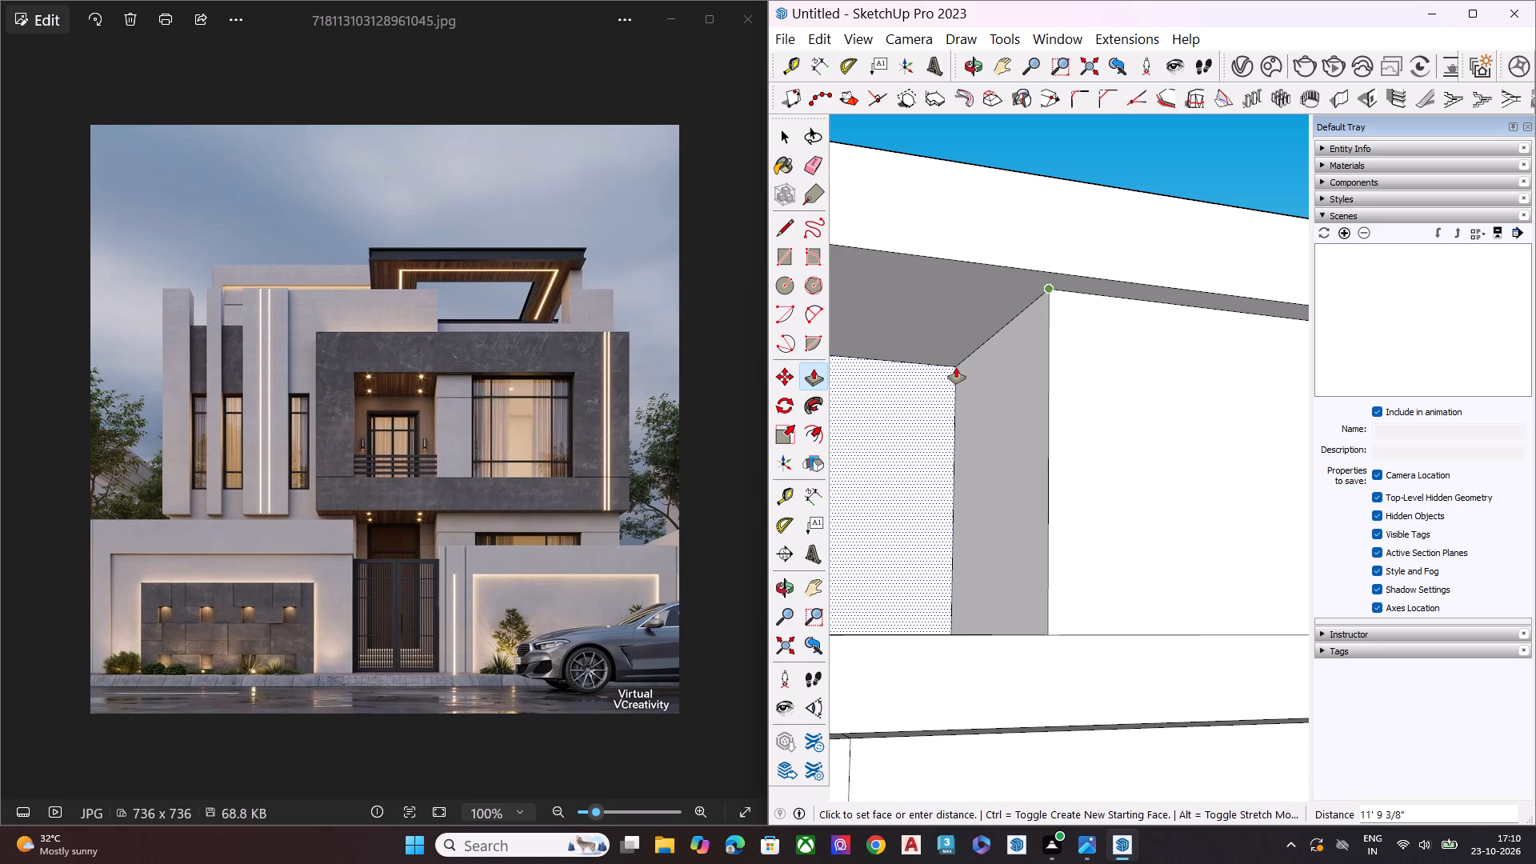
pyautogui.click(956, 367)
pyautogui.press('space')
pyautogui.click(1098, 147)
# Inspect the deepened narrow section of the recess and the overall massing from the front, above and the side.
pyautogui.scroll(-3, 1073, 425)
pyautogui.scroll(1, 1063, 456)
pyautogui.scroll(-3, 1063, 458)
pyautogui.moveTo(1024, 510); pyautogui.dragTo(902, 574, button='middle')
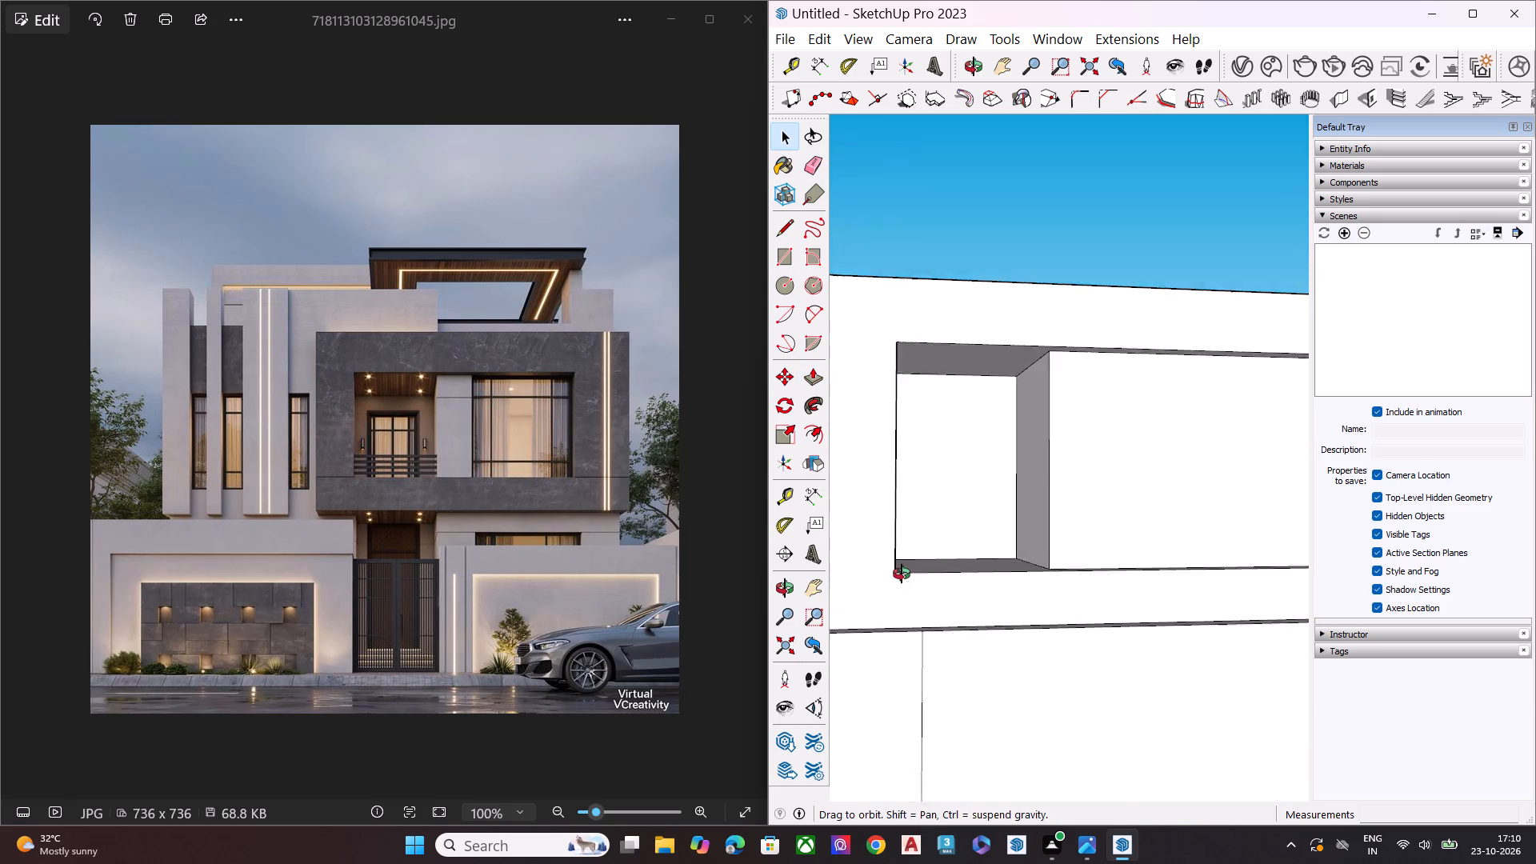
pyautogui.moveTo(902, 574); pyautogui.dragTo(898, 574, button='middle')
pyautogui.scroll(-7, 902, 452)
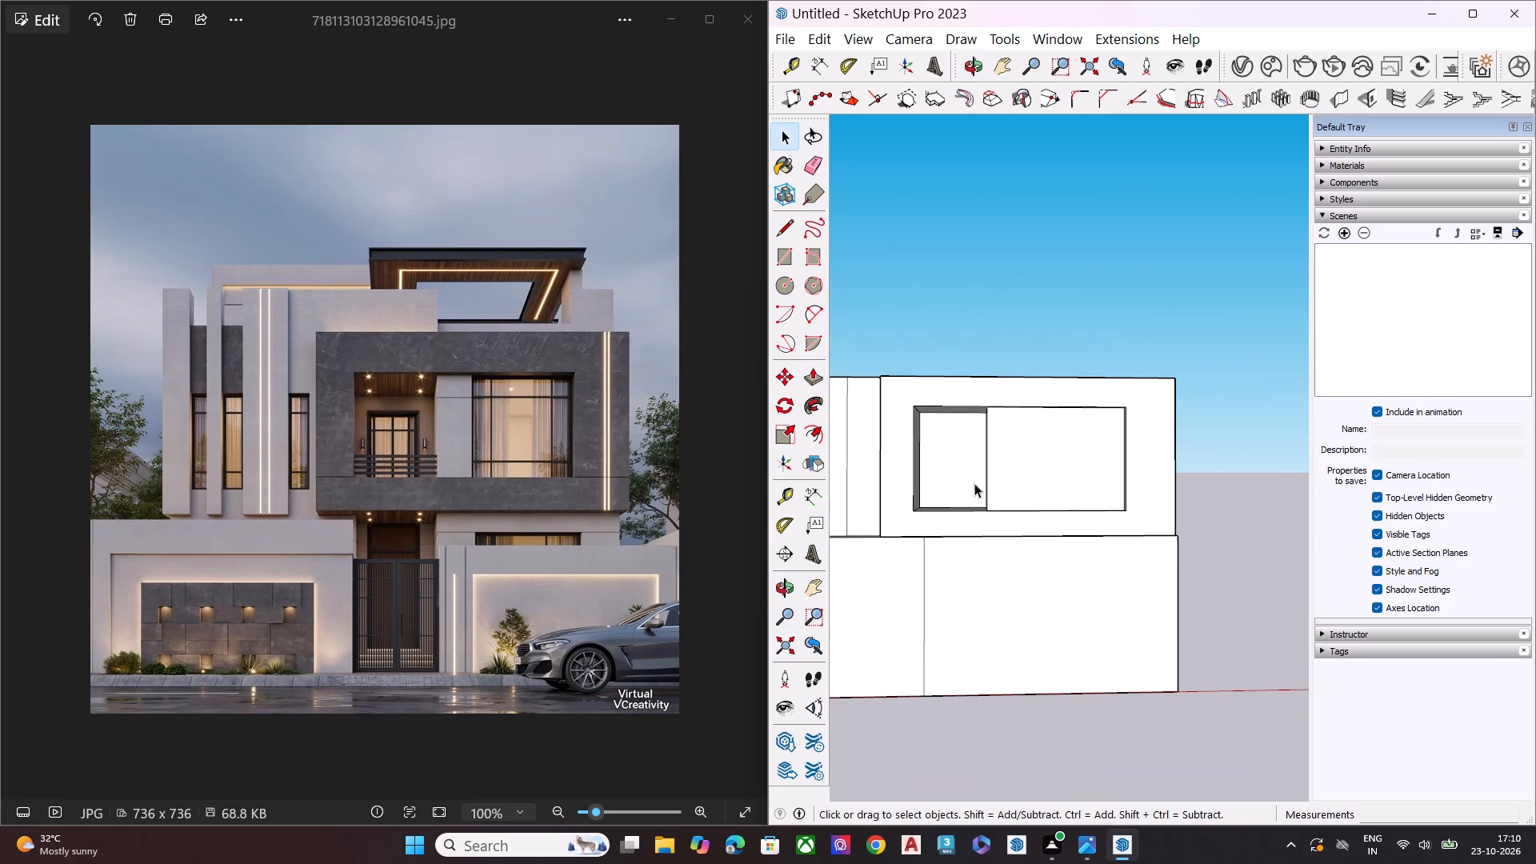
pyautogui.scroll(-6, 1037, 463)
pyautogui.scroll(1, 1042, 470)
pyautogui.scroll(-2, 1042, 470)
pyautogui.moveTo(848, 502); pyautogui.dragTo(932, 684, button='middle')
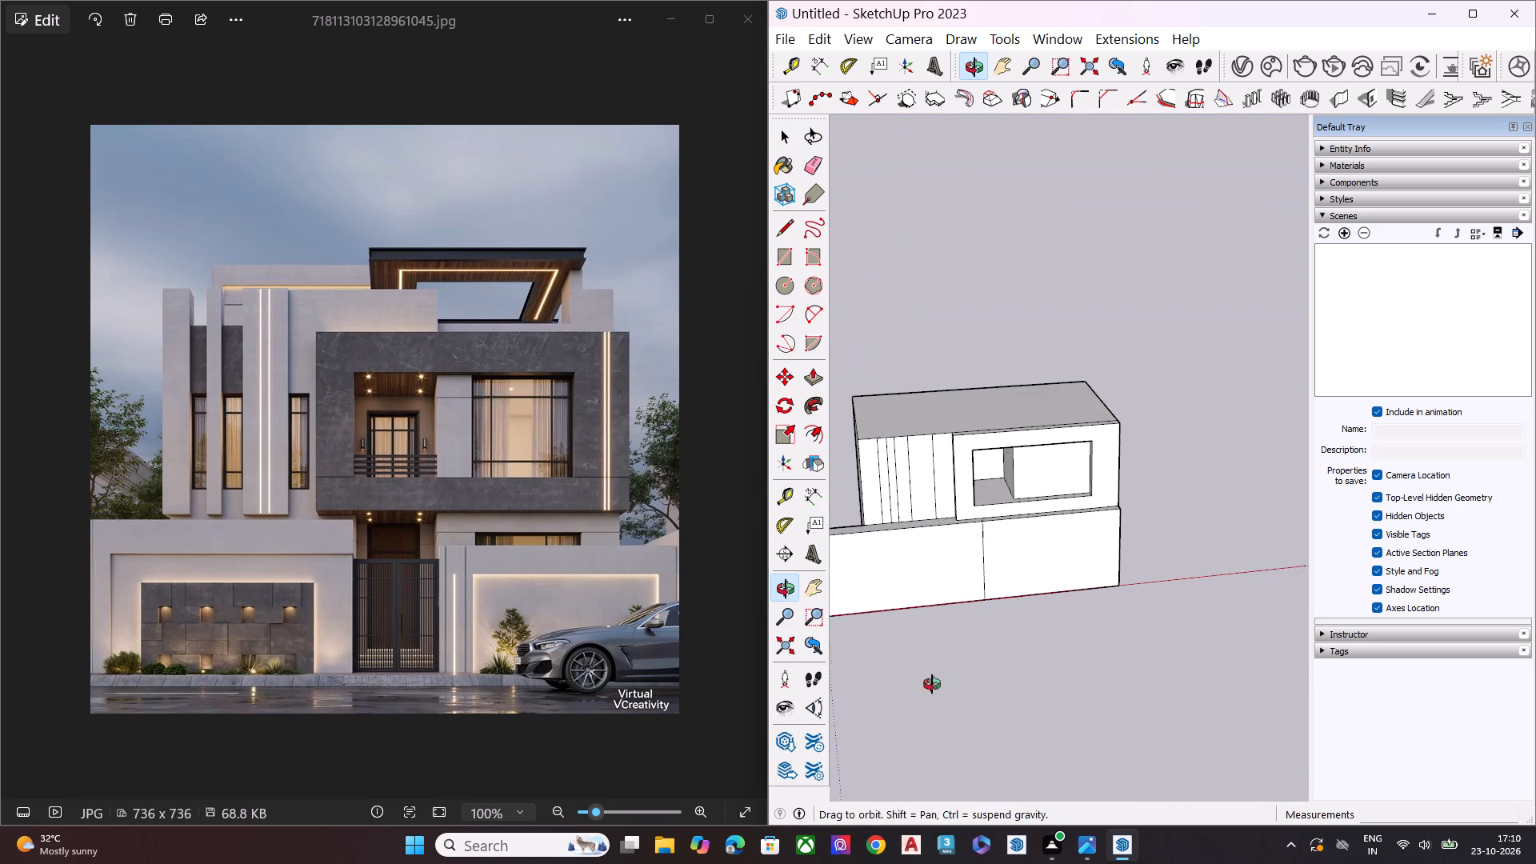
pyautogui.moveTo(932, 684); pyautogui.dragTo(1060, 748, button='middle')
pyautogui.scroll(3, 879, 508)
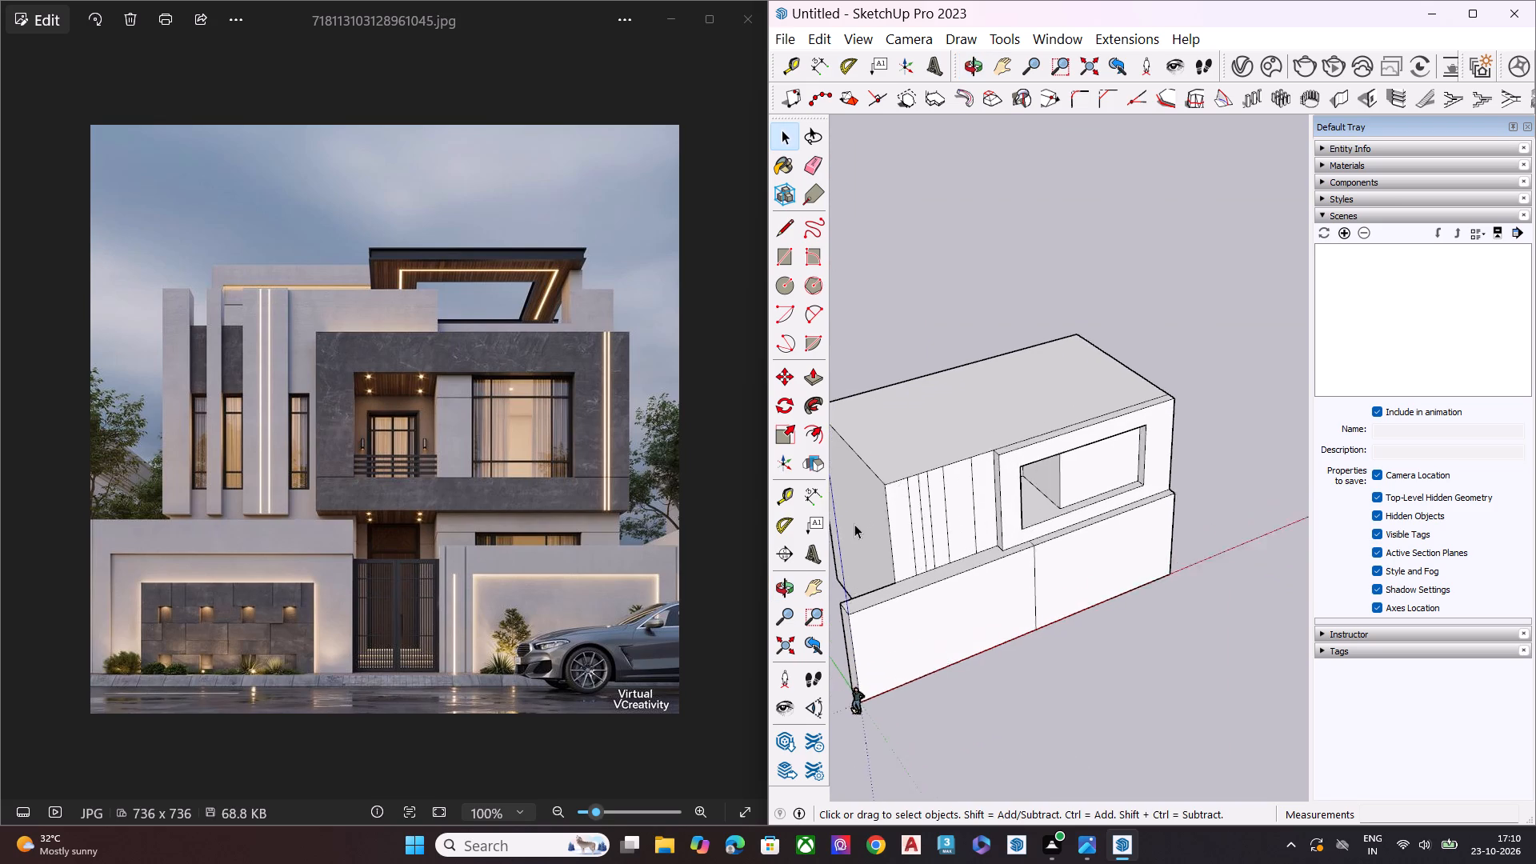
pyautogui.scroll(4, 854, 524)
pyautogui.scroll(-7, 849, 534)
pyautogui.moveTo(1034, 582); pyautogui.dragTo(816, 555, button='middle')
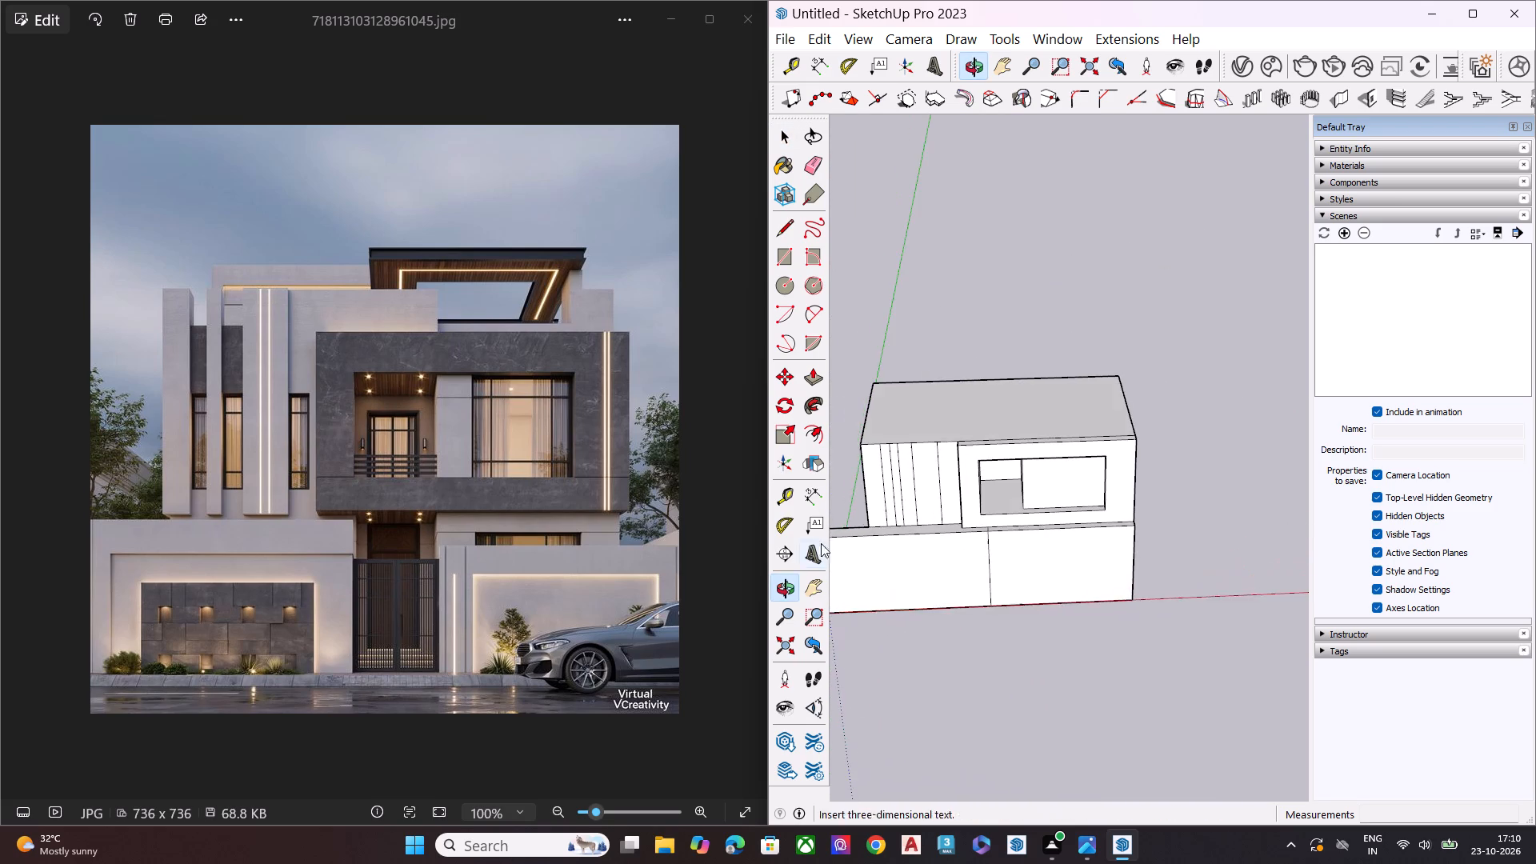
# Narrow the wall strip second from the projecting frame by scaling it along the red axis to about 0.94.
pyautogui.scroll(8, 921, 451)
pyautogui.doubleClick(932, 482)
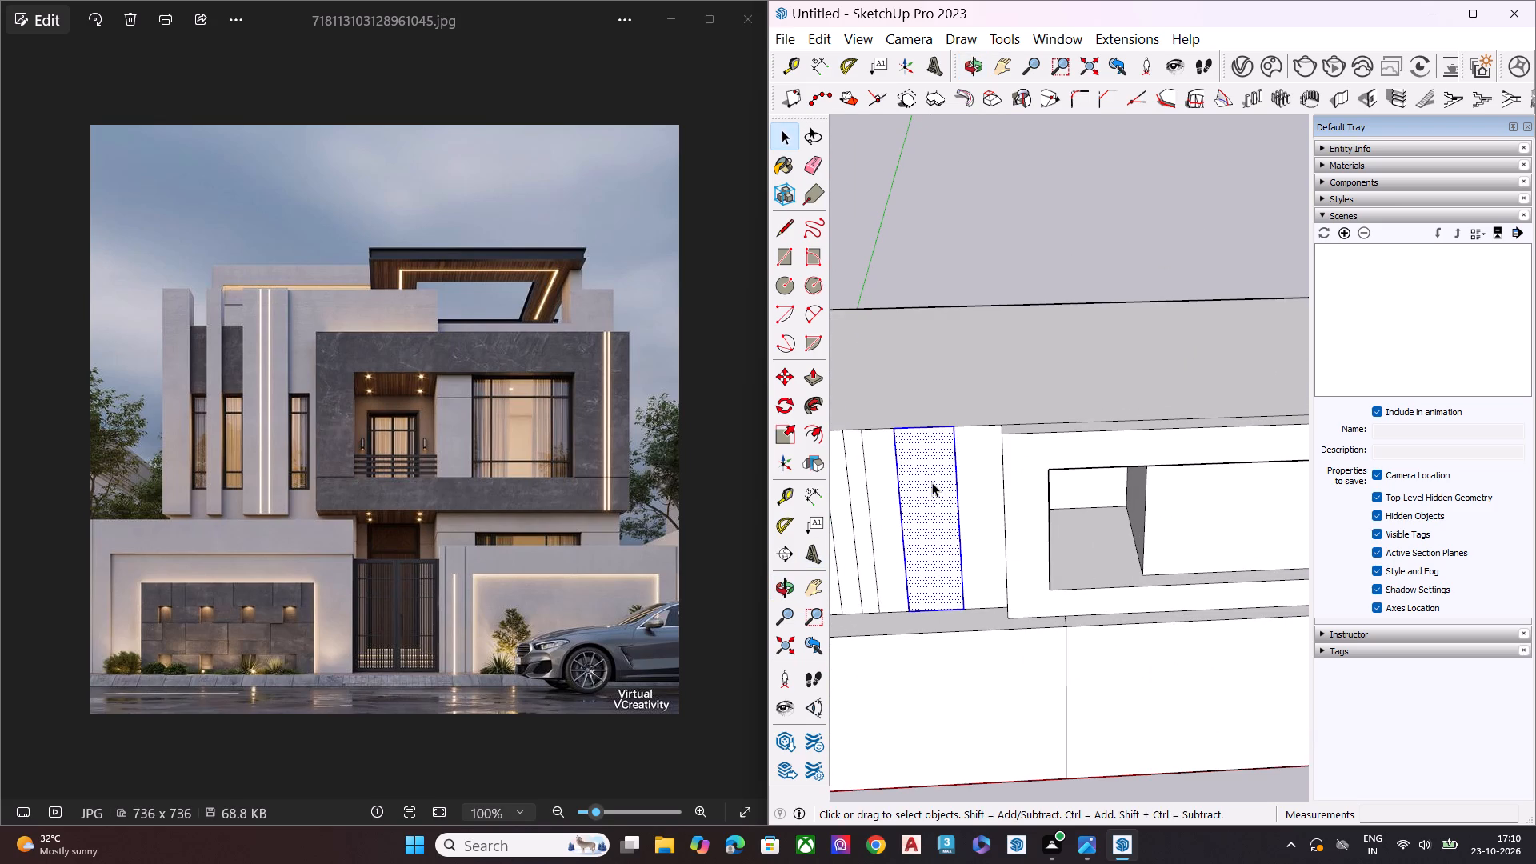
pyautogui.press('s')
pyautogui.click(963, 528)
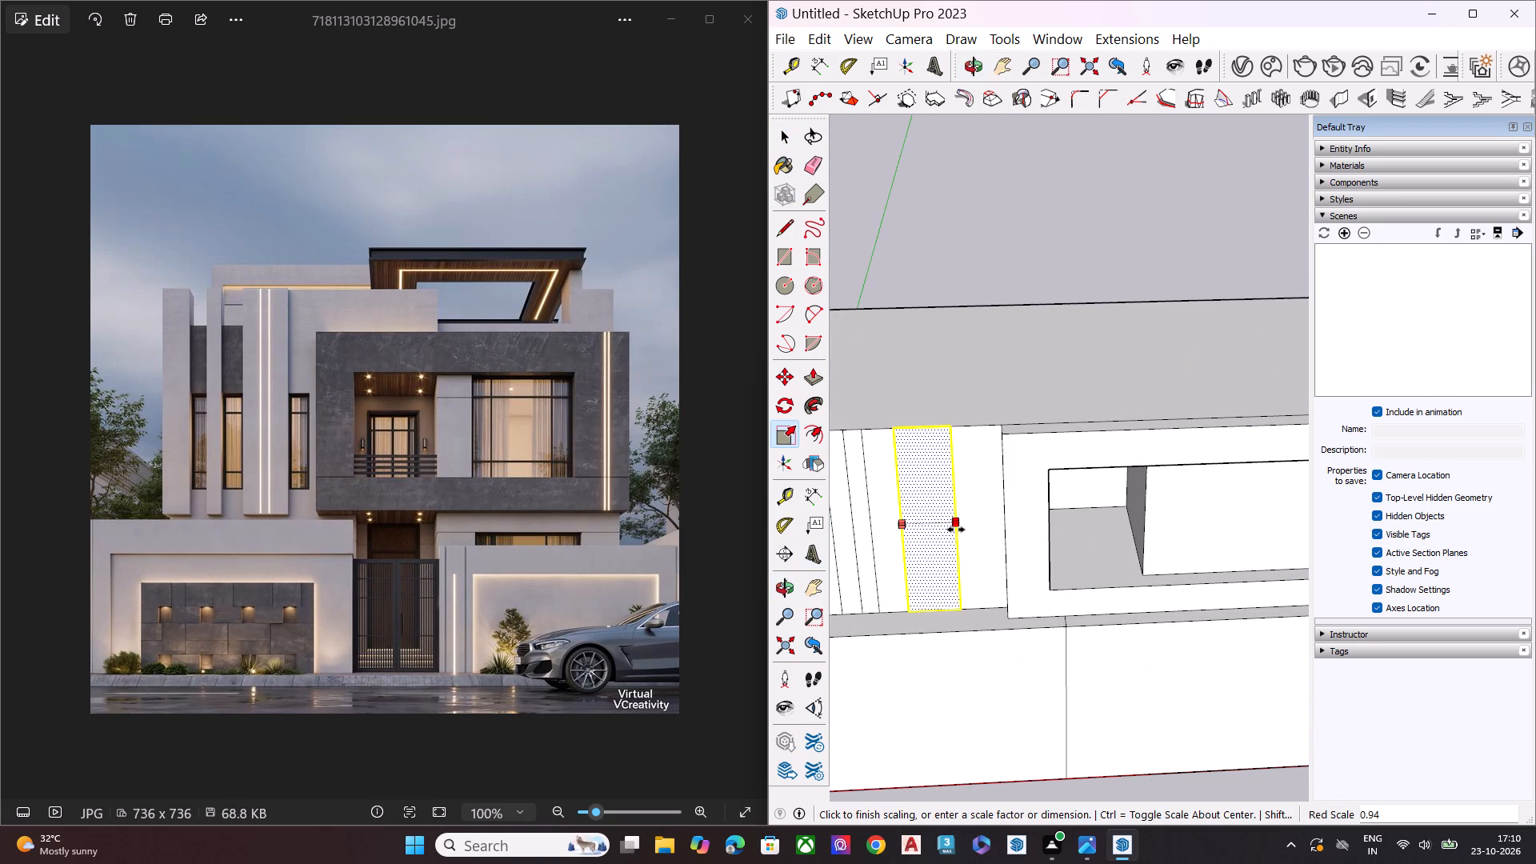
pyautogui.press('space')
pyautogui.click(1038, 240)
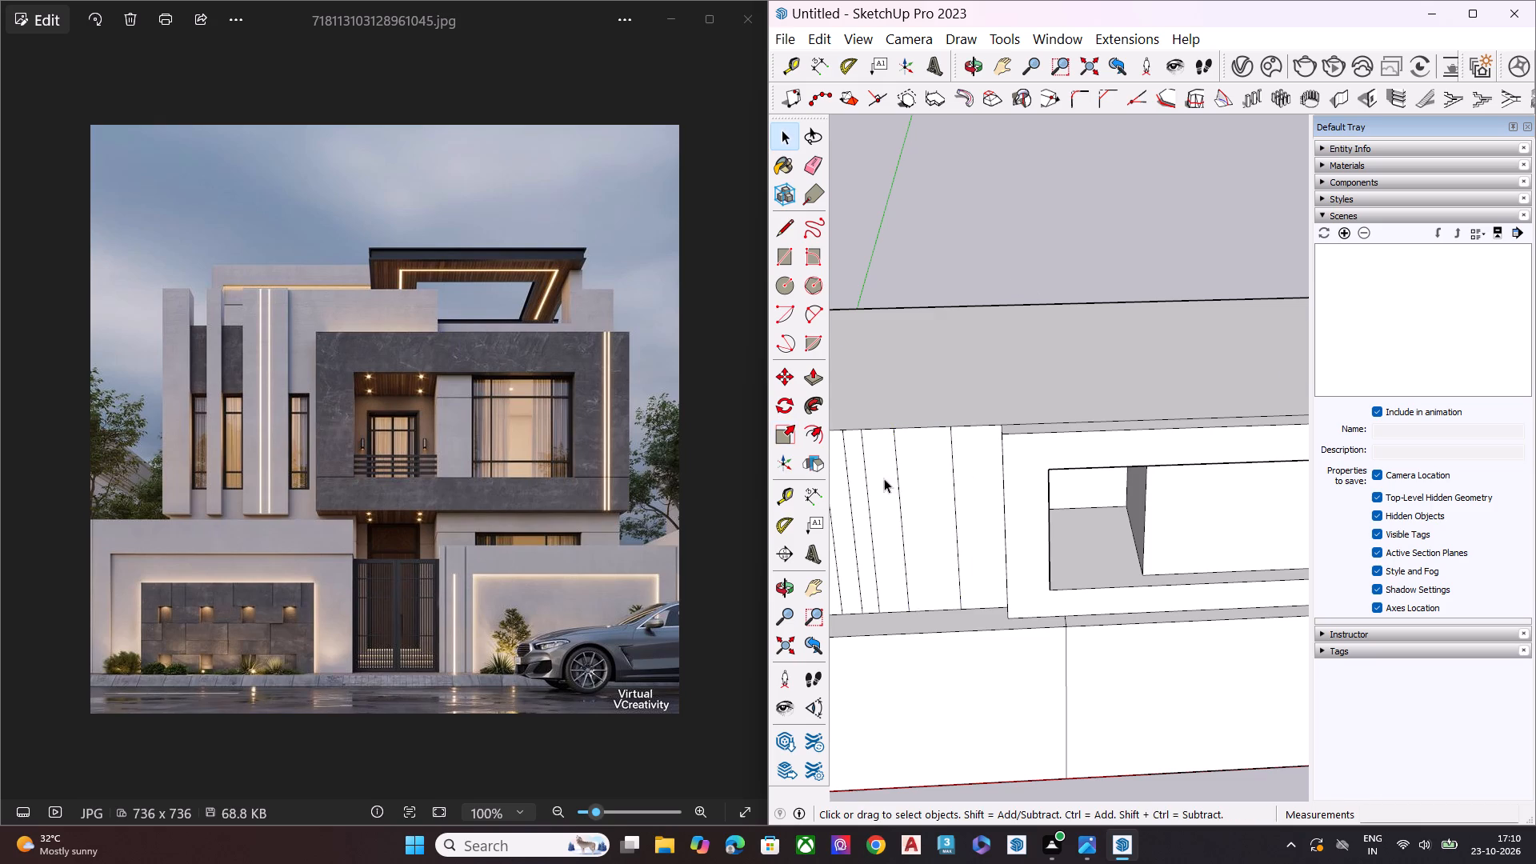
# Examine the wall strips beside the frame and the opening's proportions from above and from the front.
pyautogui.scroll(-7, 884, 483)
pyautogui.moveTo(965, 541); pyautogui.dragTo(925, 488, button='middle')
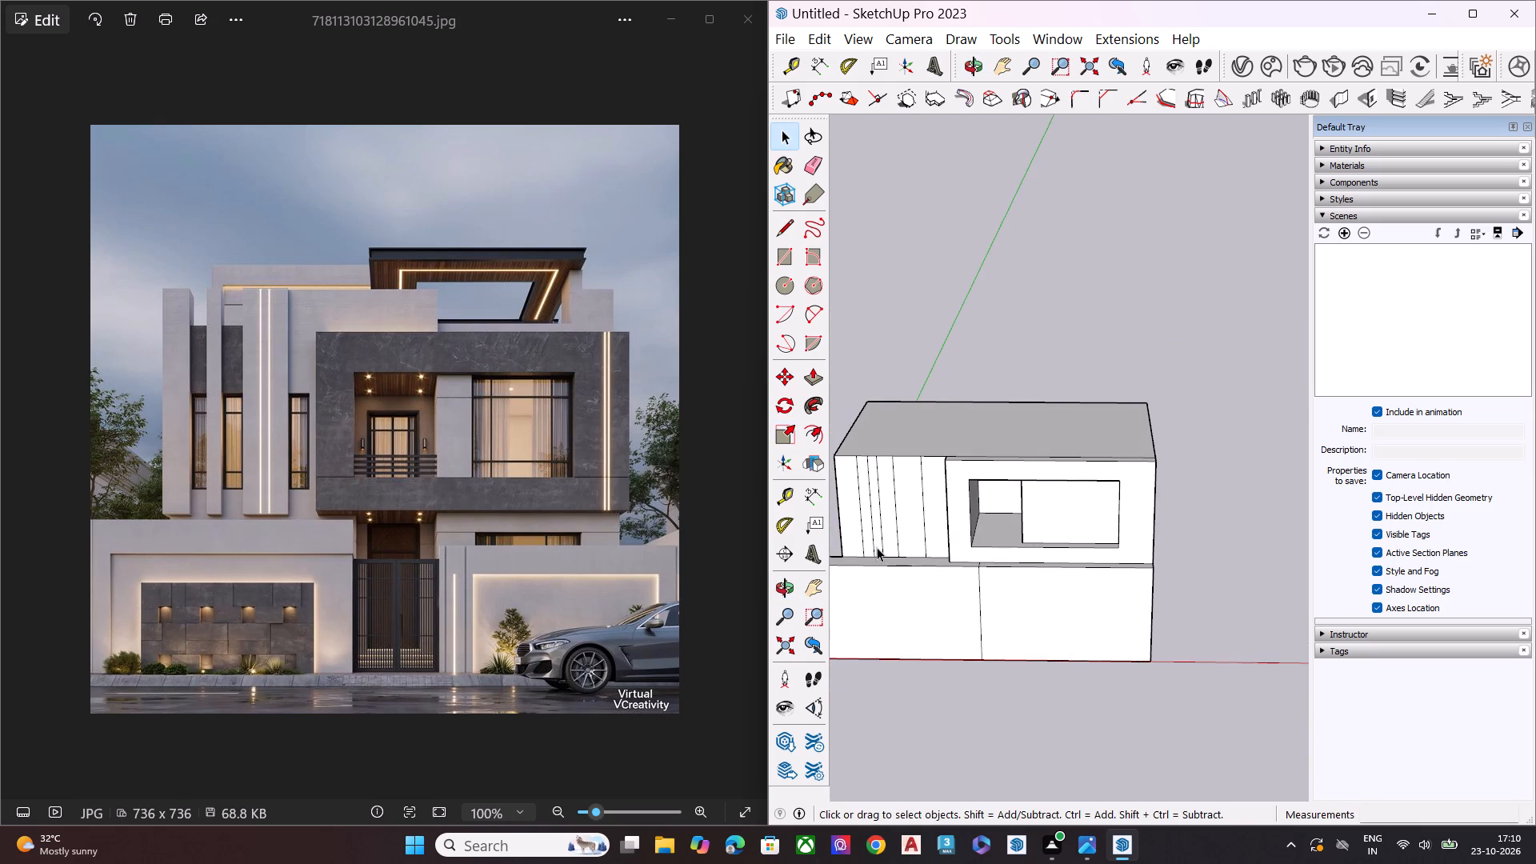
pyautogui.scroll(-1, 907, 536)
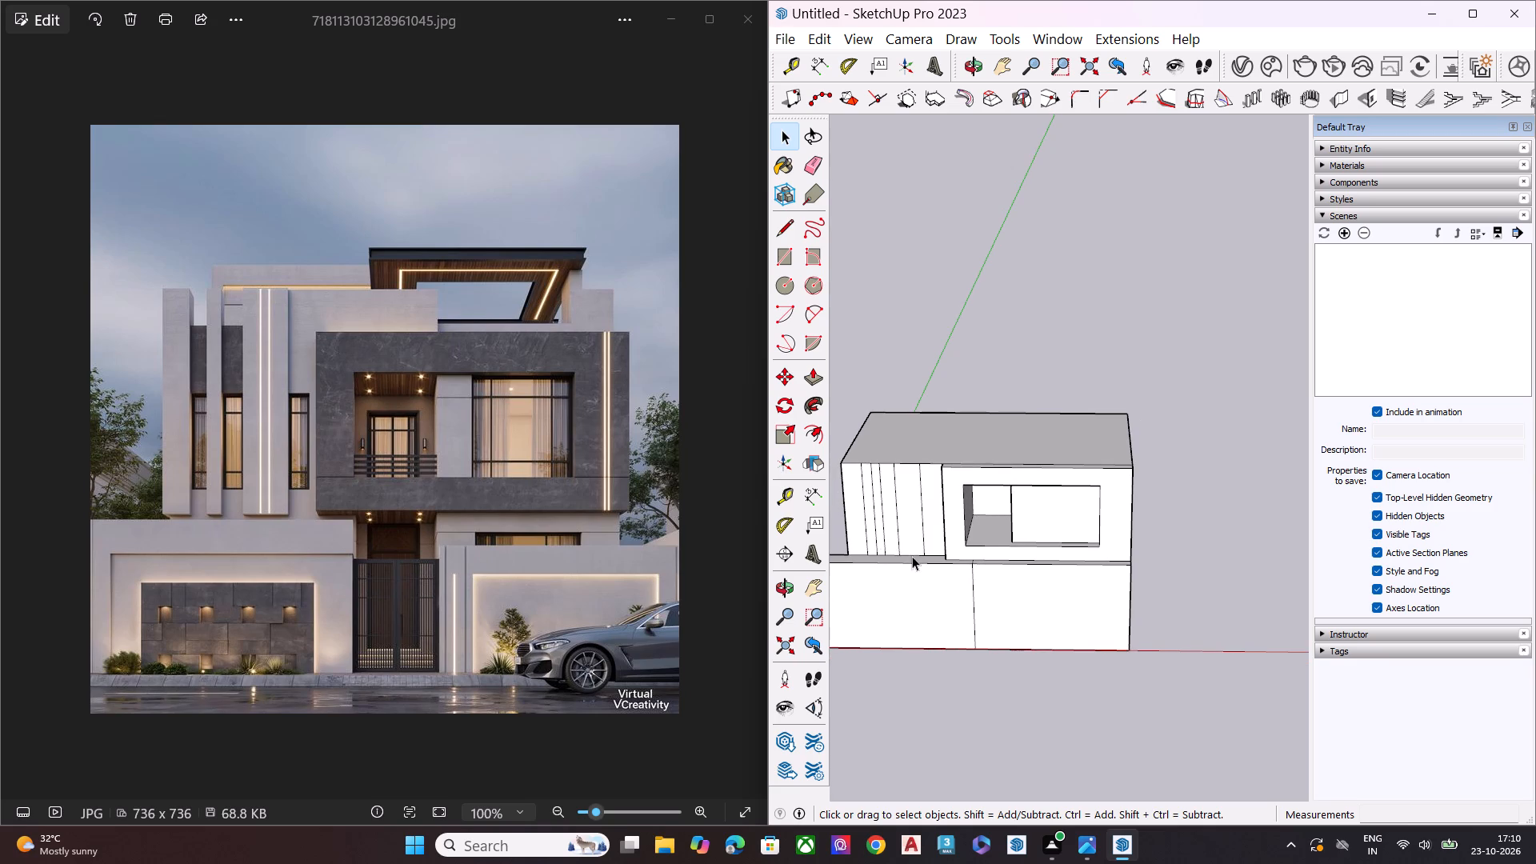
pyautogui.scroll(-2, 1001, 568)
pyautogui.moveTo(988, 504); pyautogui.dragTo(986, 445, button='middle')
pyautogui.scroll(6, 986, 444)
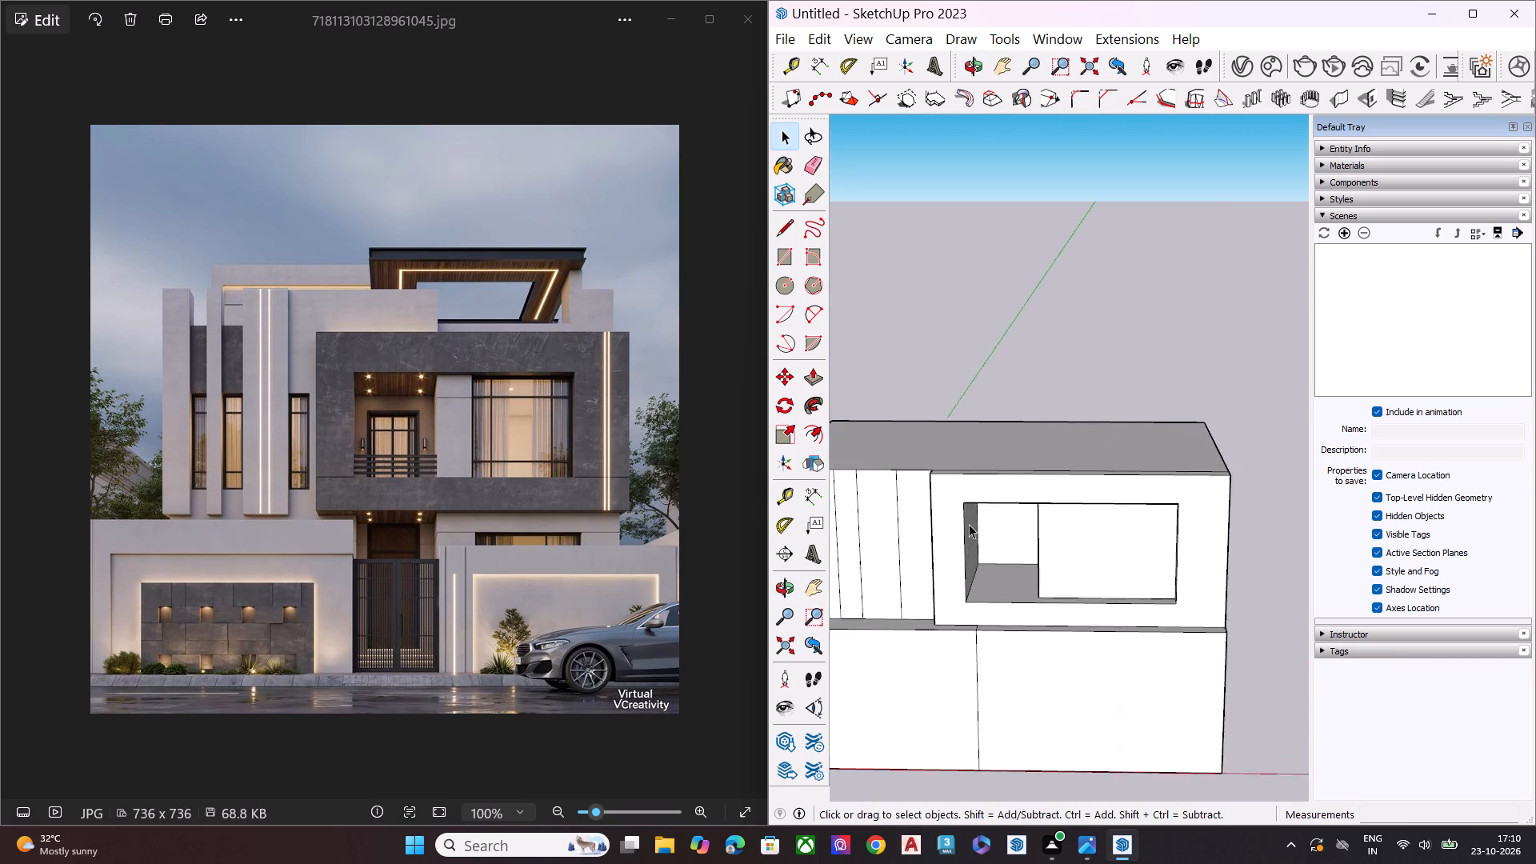
pyautogui.scroll(1, 969, 524)
pyautogui.moveTo(1057, 590); pyautogui.dragTo(1041, 466, button='middle')
# Draw a vertical line down the recess's wide section, from its top edge to its bottom edge, marking a strip beside the deep opening.
pyautogui.scroll(1, 1058, 519)
pyautogui.scroll(-1, 1058, 519)
pyautogui.scroll(5, 1058, 519)
pyautogui.moveTo(1058, 545); pyautogui.dragTo(1082, 528, button='middle')
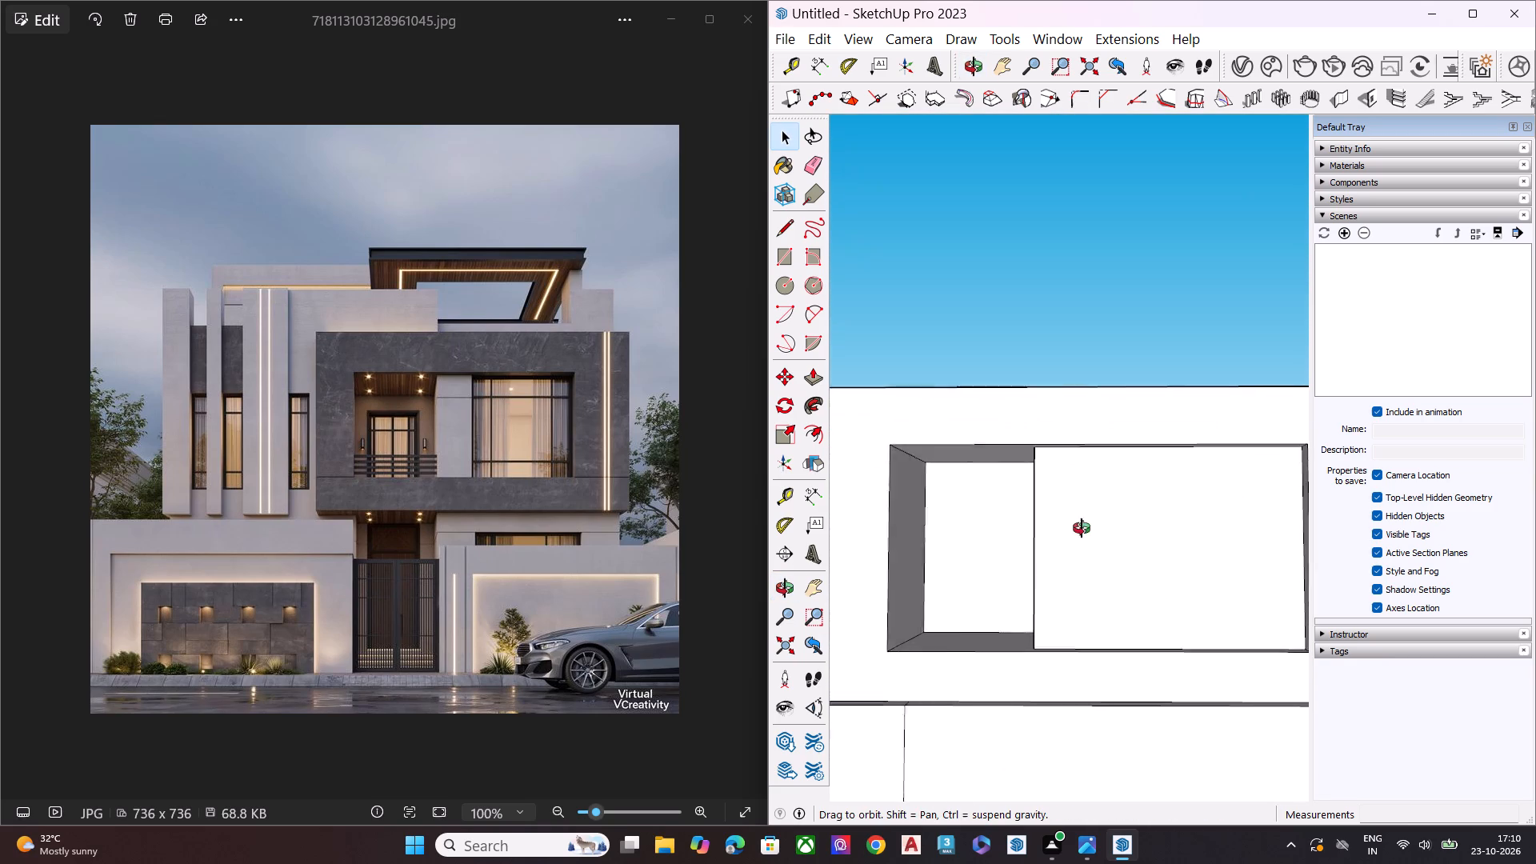
pyautogui.moveTo(1082, 528); pyautogui.dragTo(1092, 467, button='middle')
pyautogui.scroll(2, 1092, 467)
pyautogui.scroll(-1, 1084, 477)
pyautogui.scroll(2, 1078, 483)
pyautogui.press('l')
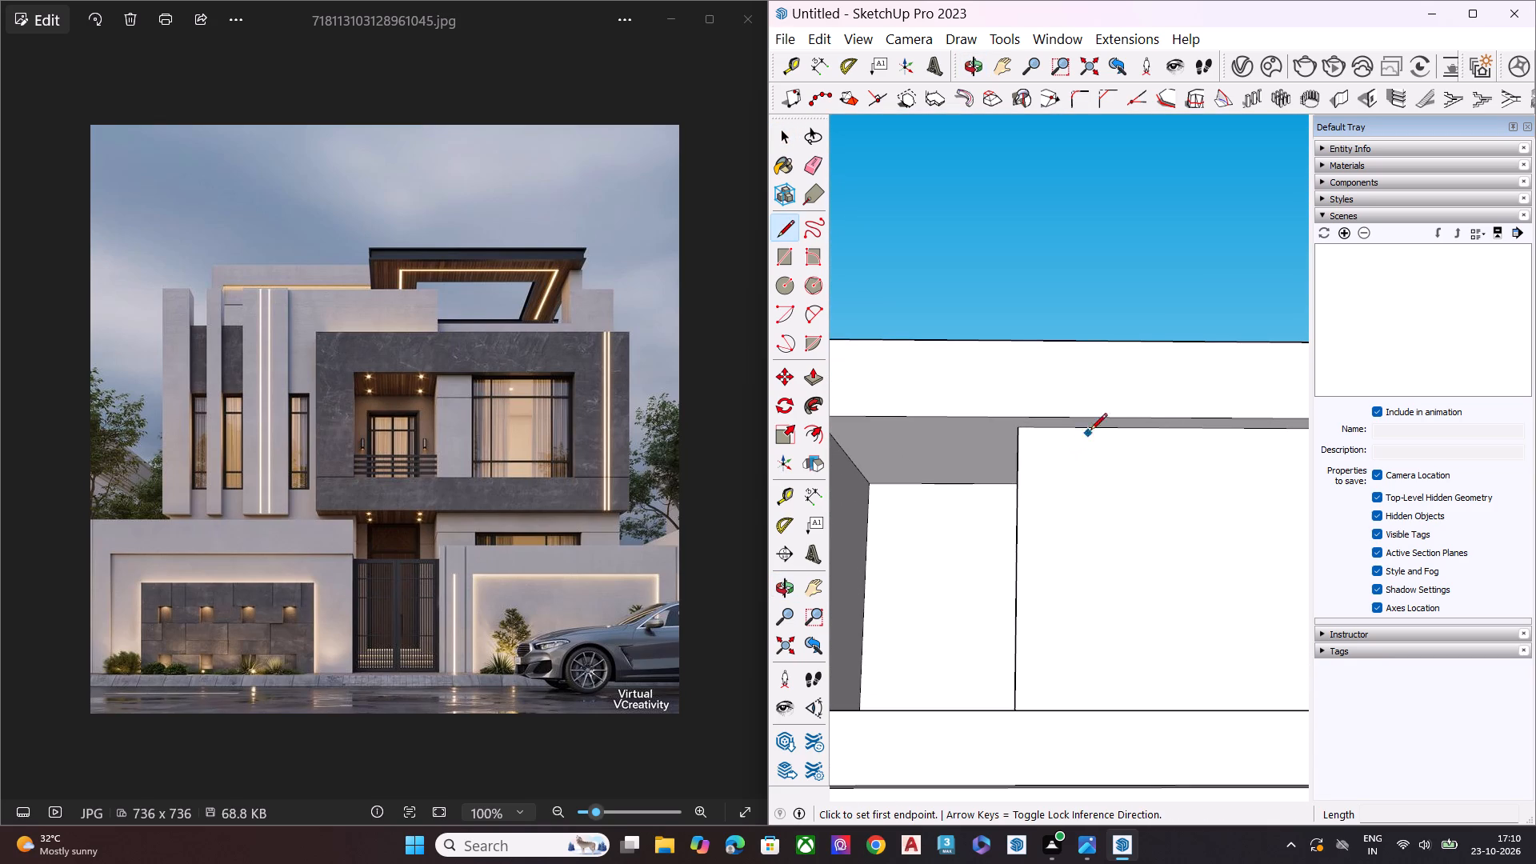
pyautogui.click(1098, 429)
pyautogui.moveTo(1096, 521); pyautogui.dragTo(1099, 746, button='middle')
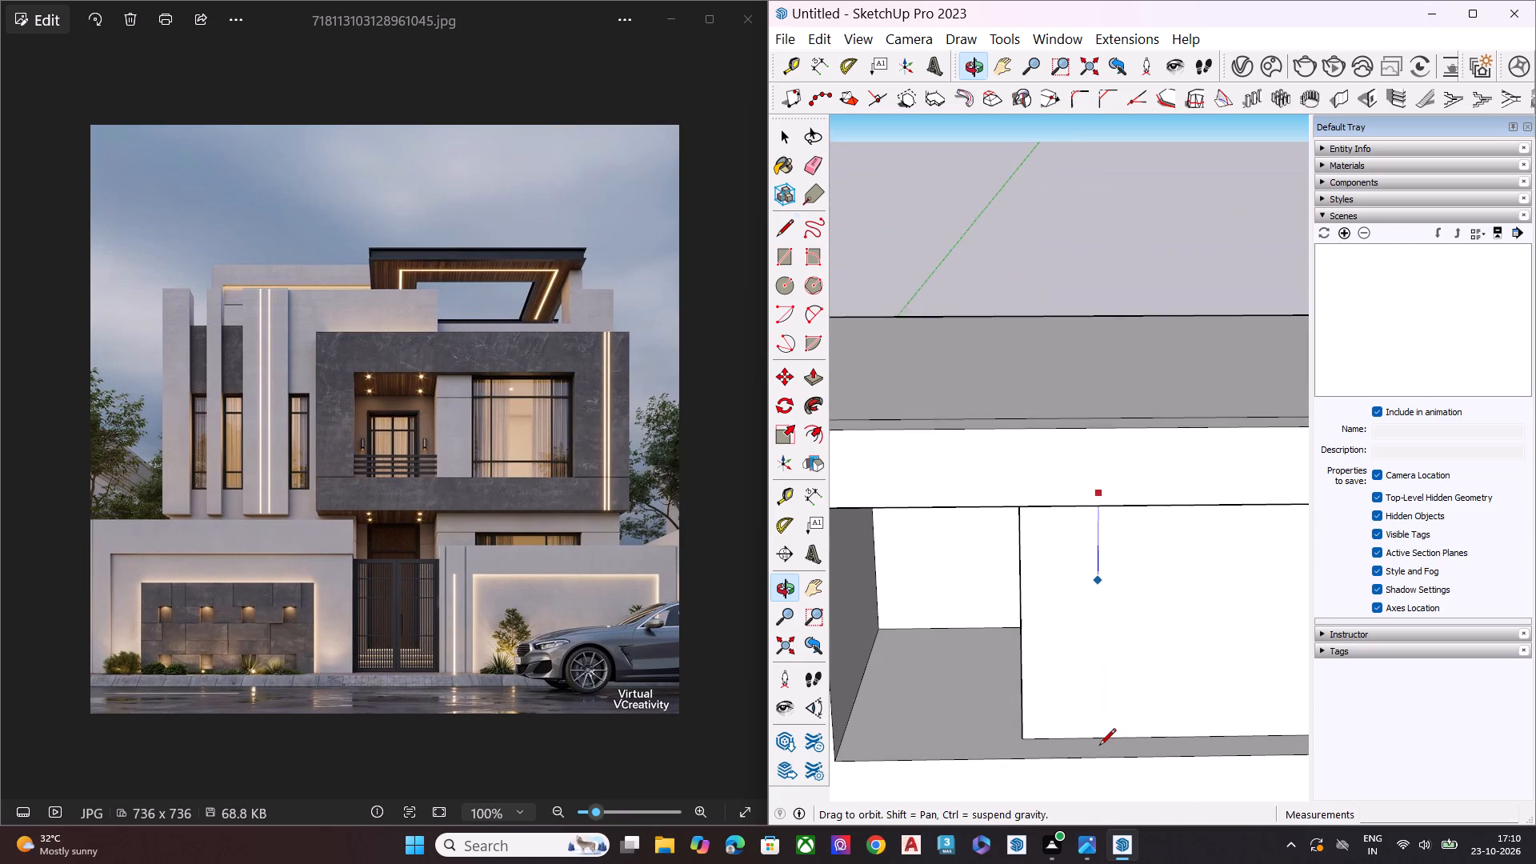
pyautogui.click(1096, 737)
pyautogui.press('space')
# Widen the new strip beside the deep opening by scaling it along the red axis to about 1.24.
pyautogui.scroll(1, 1058, 626)
pyautogui.moveTo(1058, 626); pyautogui.dragTo(1033, 486, button='middle')
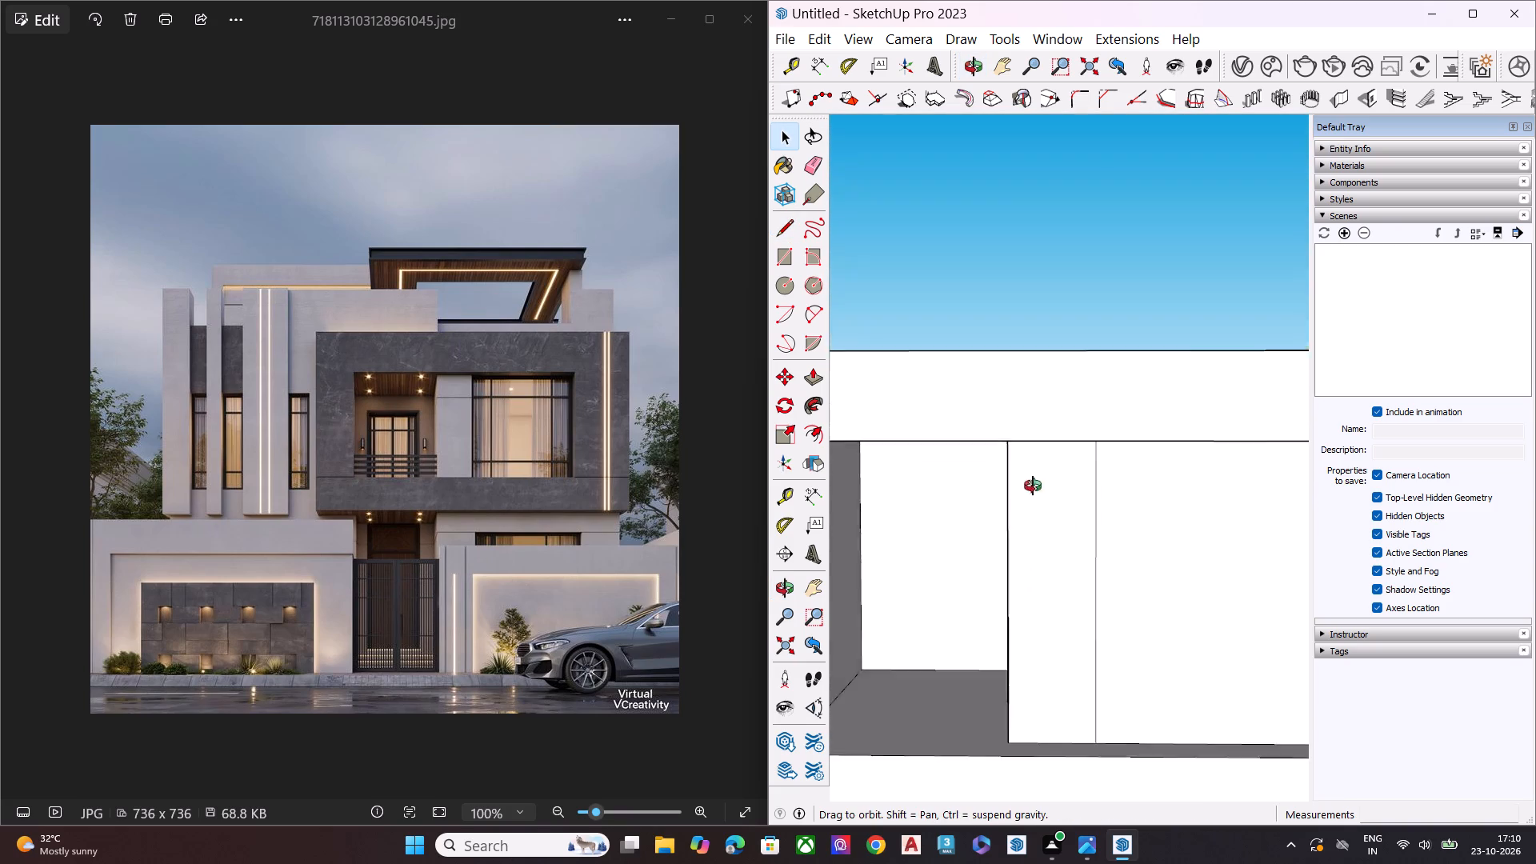
pyautogui.moveTo(1033, 486); pyautogui.dragTo(1033, 462, button='middle')
pyautogui.scroll(-2, 956, 494)
pyautogui.scroll(1, 956, 494)
pyautogui.scroll(-5, 956, 494)
pyautogui.scroll(1, 1166, 539)
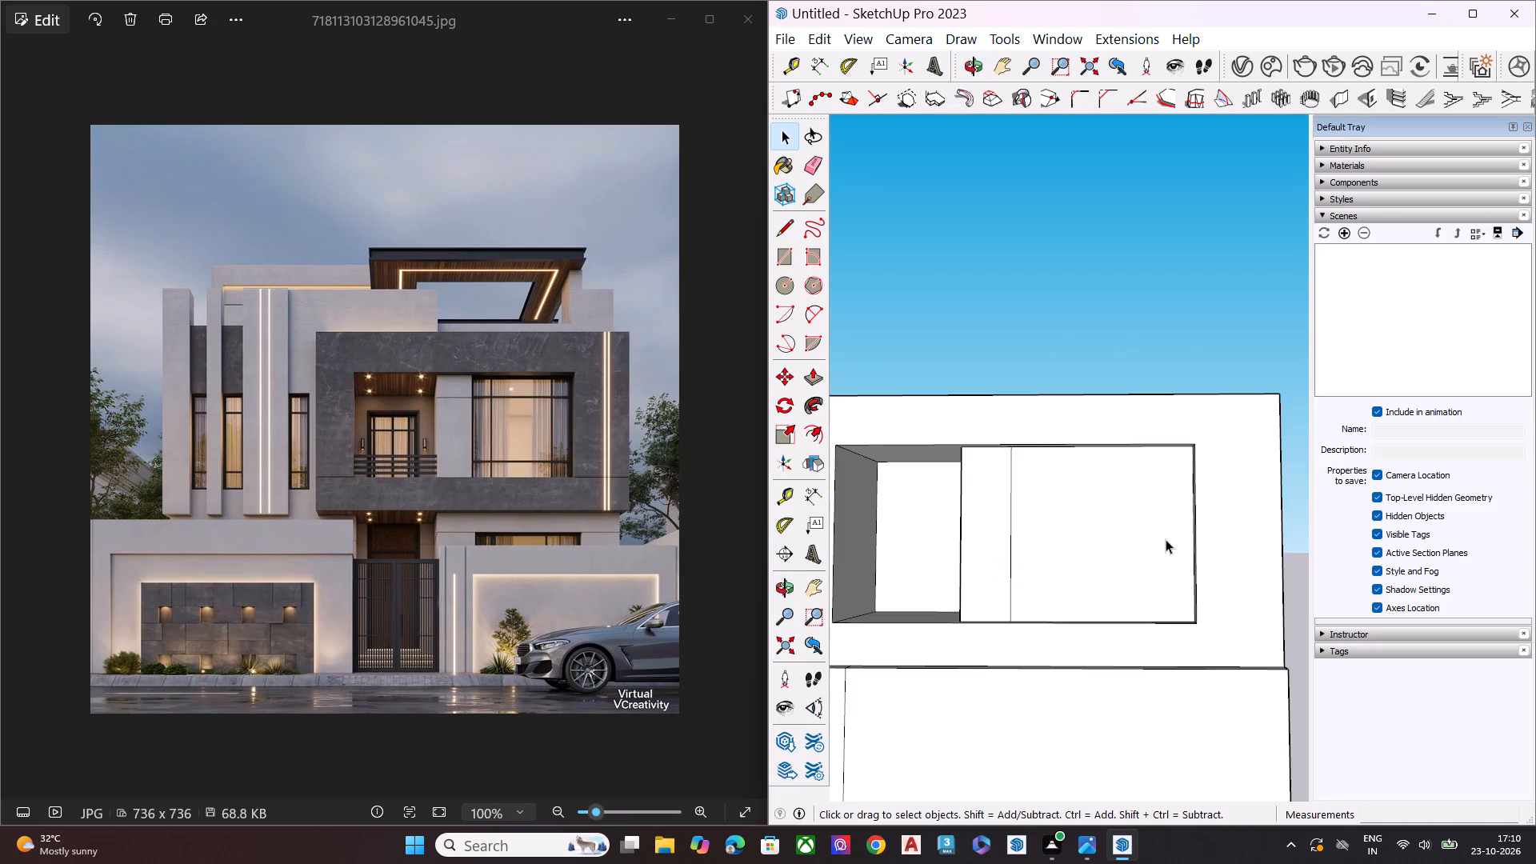
pyautogui.tripleClick(982, 530)
pyautogui.click(982, 530)
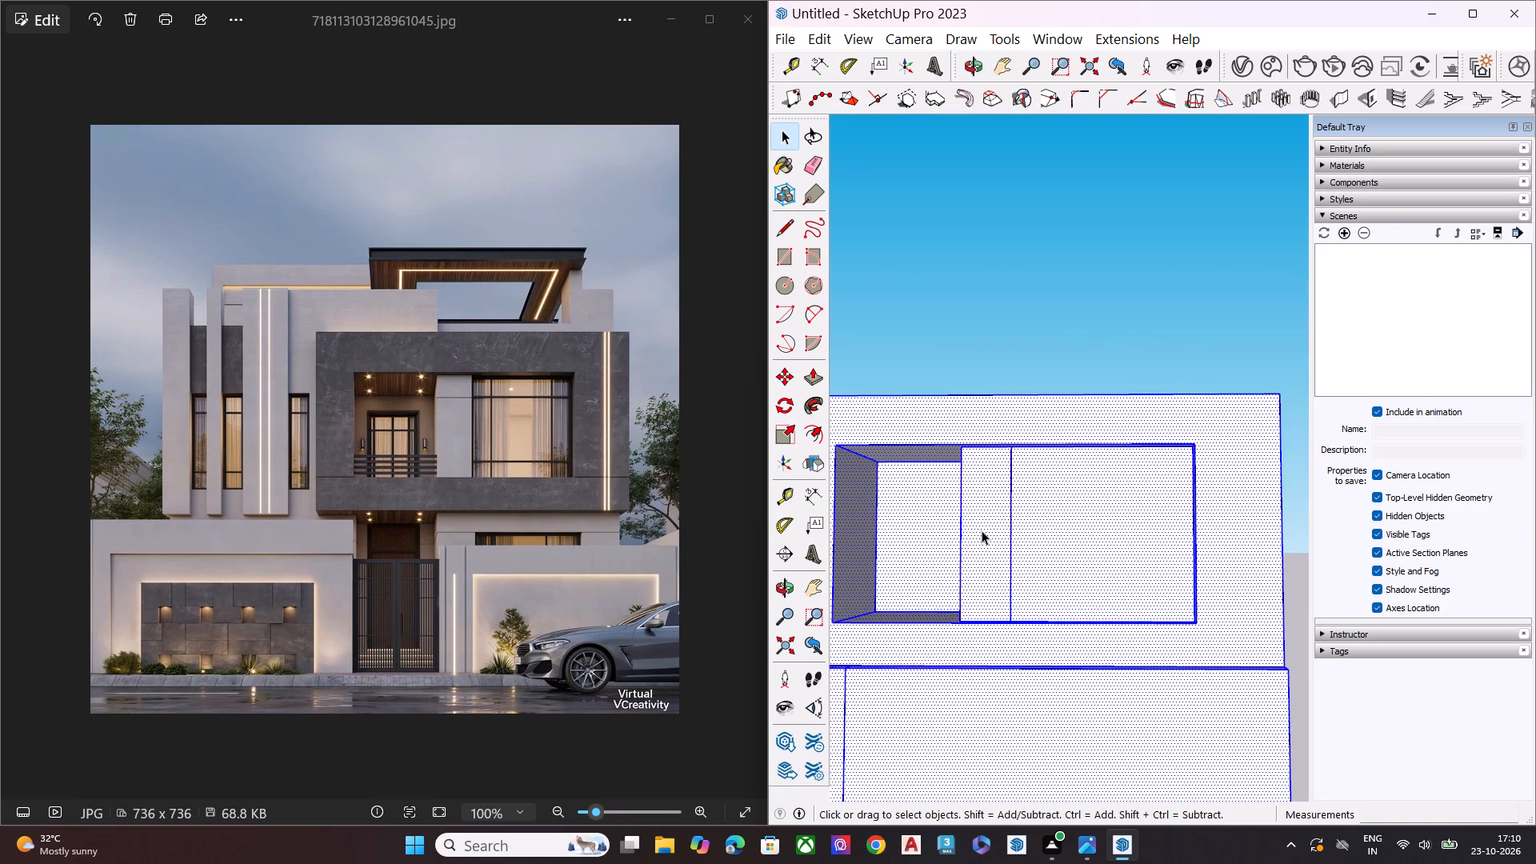
pyautogui.click(982, 530)
pyautogui.click(1026, 348)
pyautogui.doubleClick(994, 550)
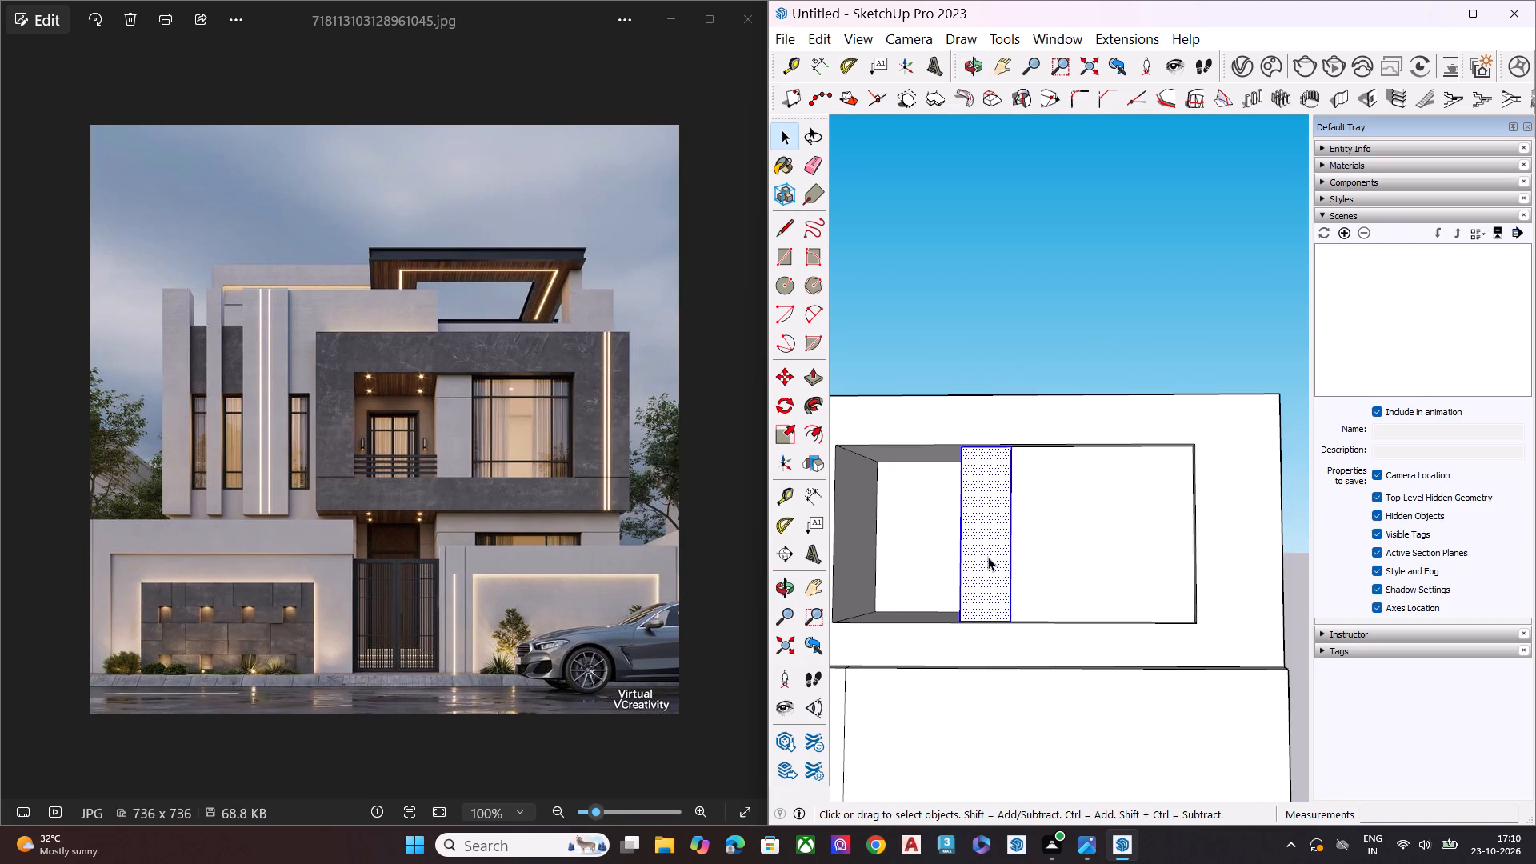
pyautogui.press('s')
pyautogui.click(1009, 534)
pyautogui.click(1023, 531)
pyautogui.press('space')
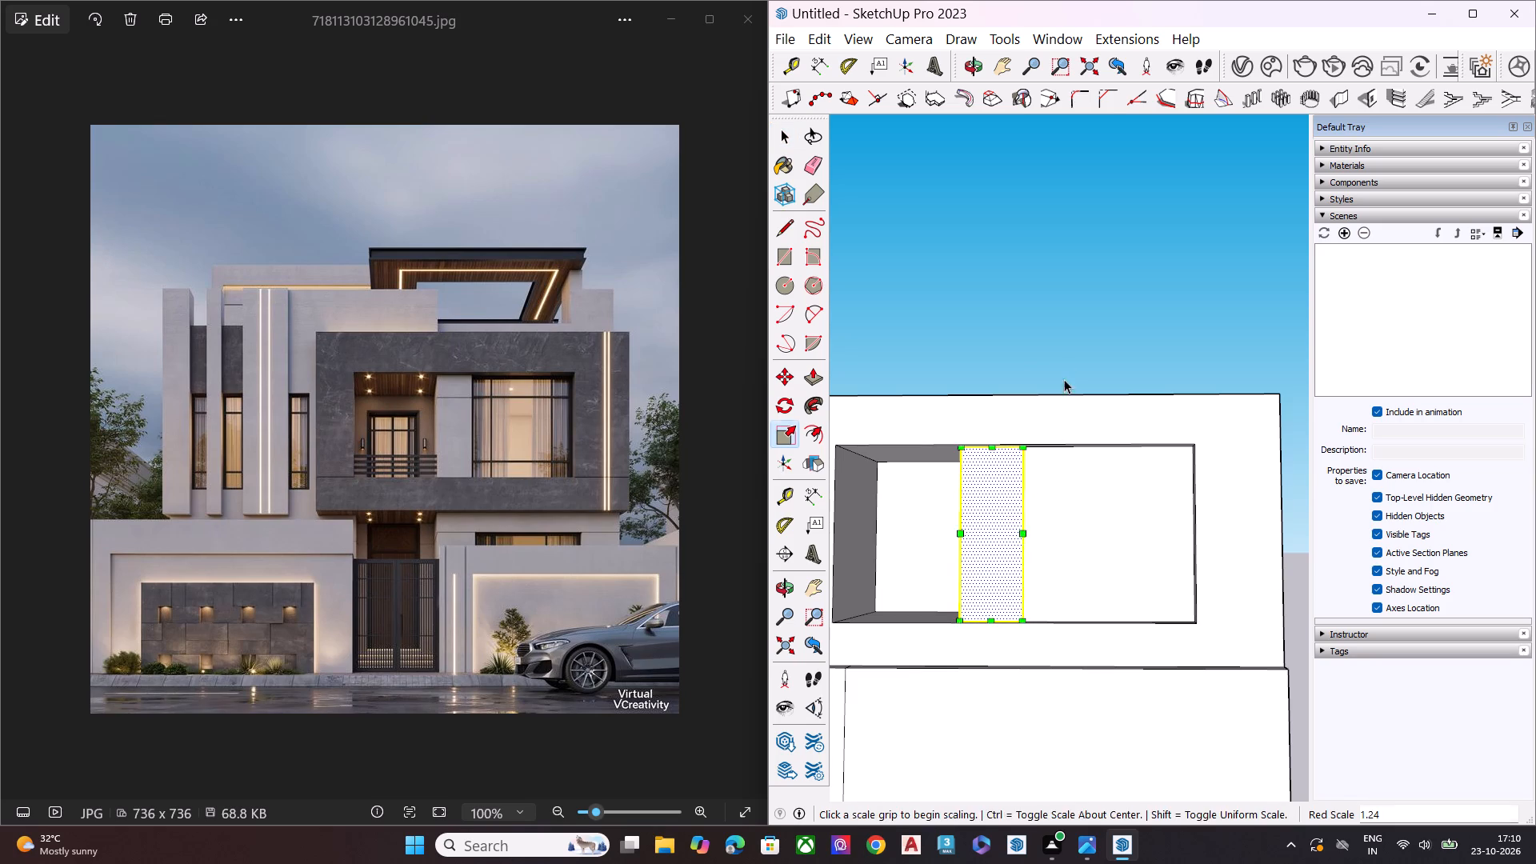
pyautogui.click(1072, 349)
# Inspect the frame's recess and its widened strip from an angle, straight on and above.
pyautogui.scroll(-3, 1080, 568)
pyautogui.moveTo(1093, 586); pyautogui.dragTo(1194, 722, button='middle')
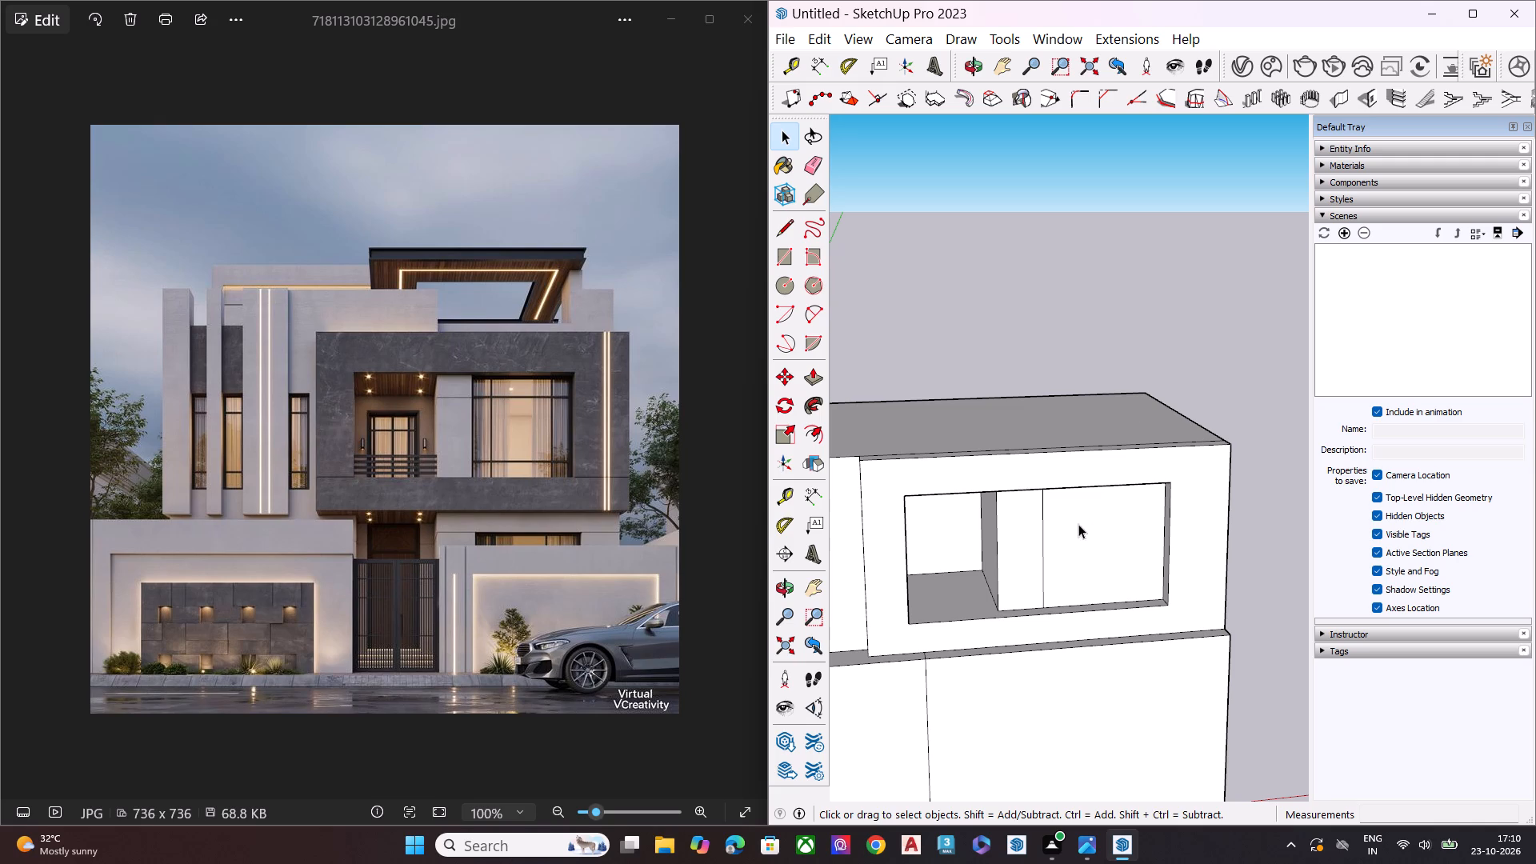
pyautogui.scroll(-3, 1062, 535)
pyautogui.moveTo(1080, 560); pyautogui.dragTo(1038, 434, button='middle')
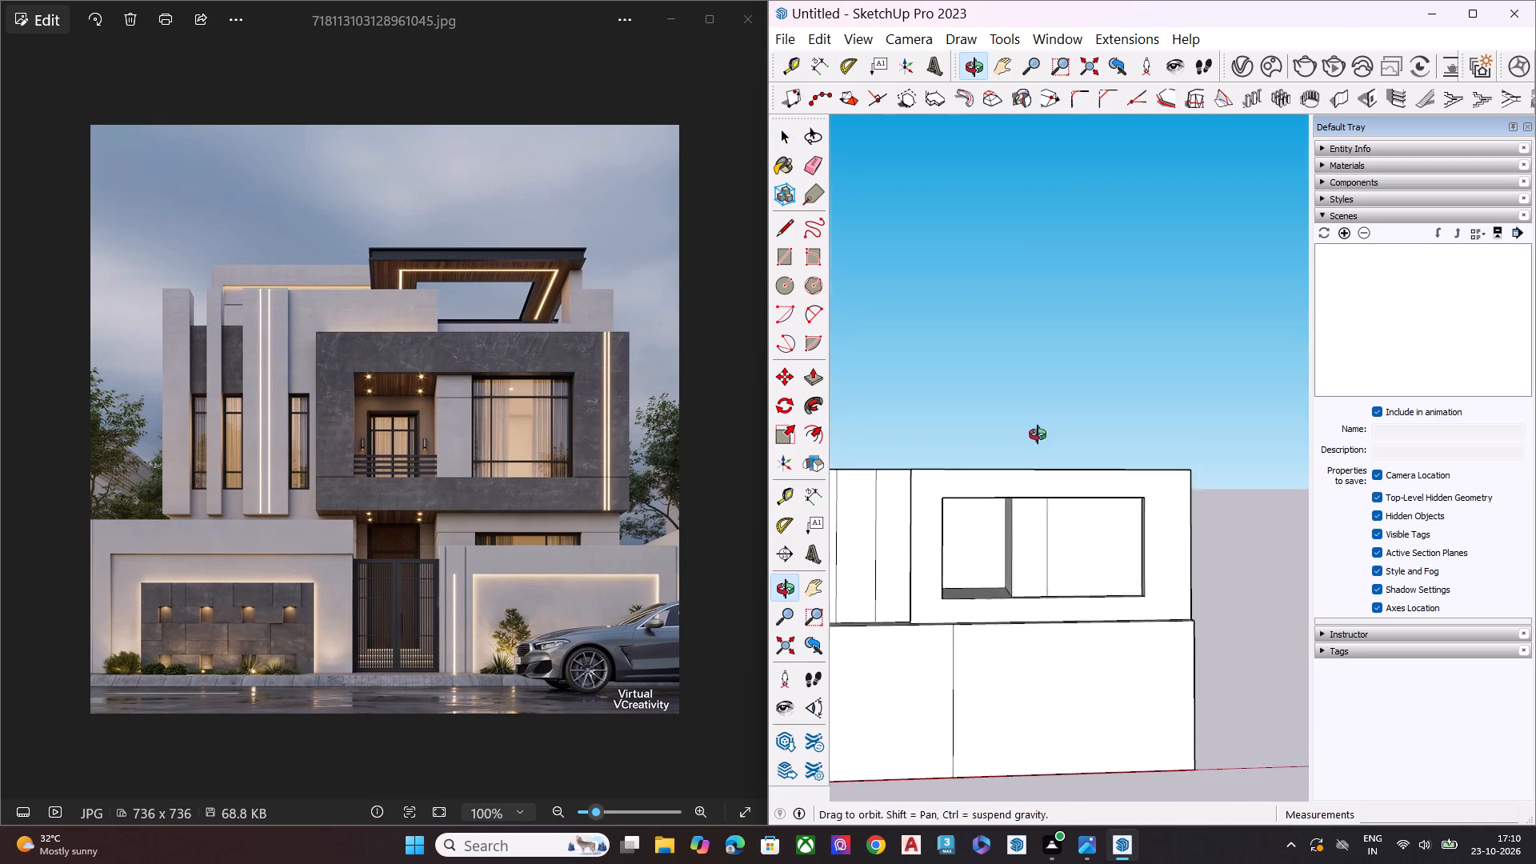
pyautogui.moveTo(1038, 434); pyautogui.dragTo(1034, 422, button='middle')
pyautogui.scroll(2, 1087, 521)
pyautogui.scroll(-4, 1091, 544)
pyautogui.scroll(2, 1091, 548)
pyautogui.moveTo(991, 530); pyautogui.dragTo(998, 750, button='middle')
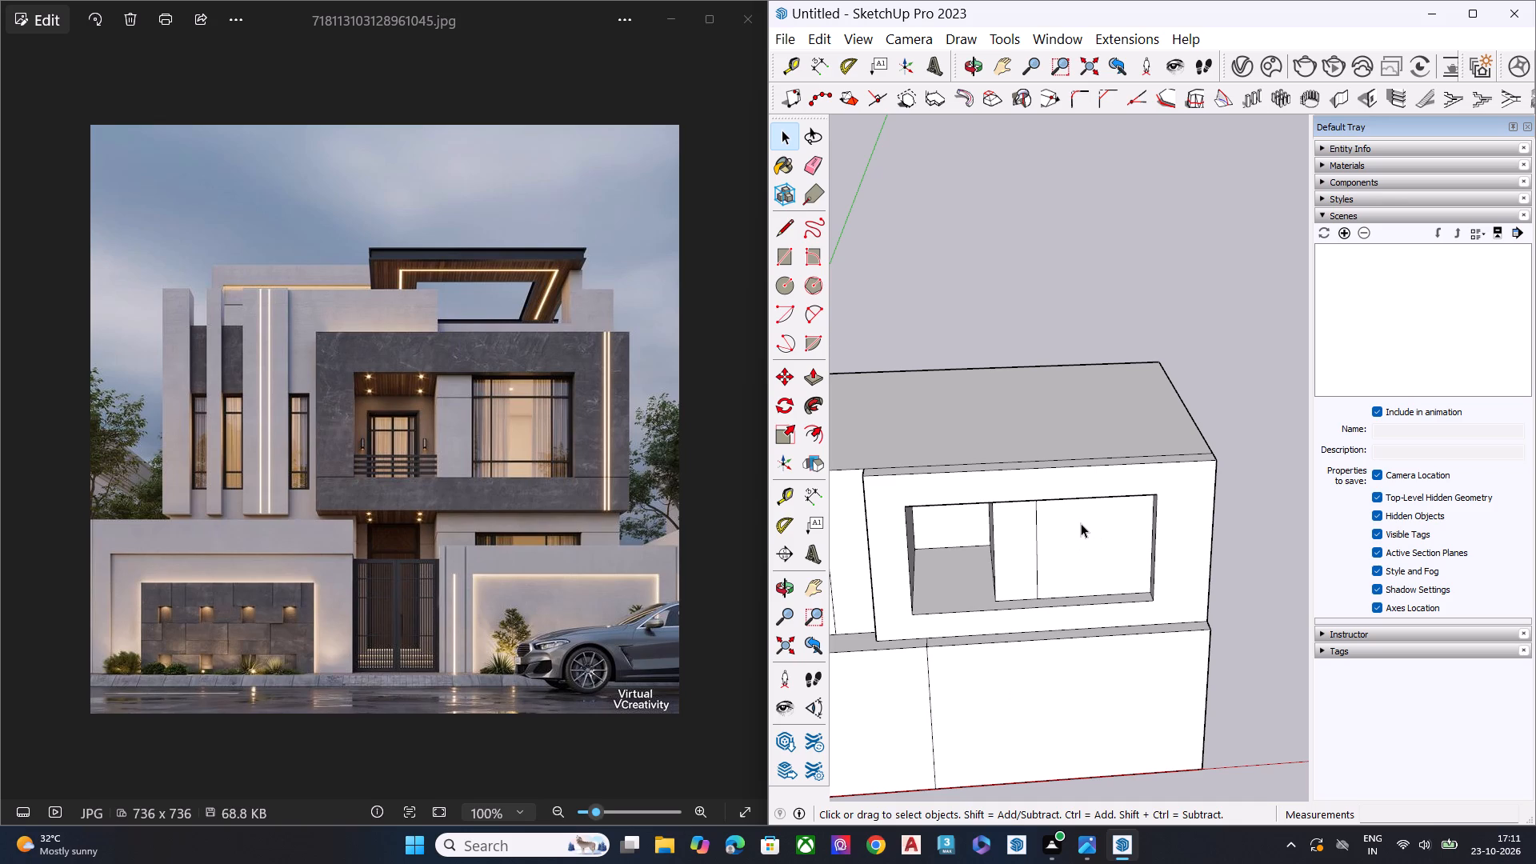
# Raise the main roof face behind the projecting frame about 1' 3/8" with Push/Pull.
pyautogui.moveTo(1134, 487); pyautogui.dragTo(725, 621, button='middle')
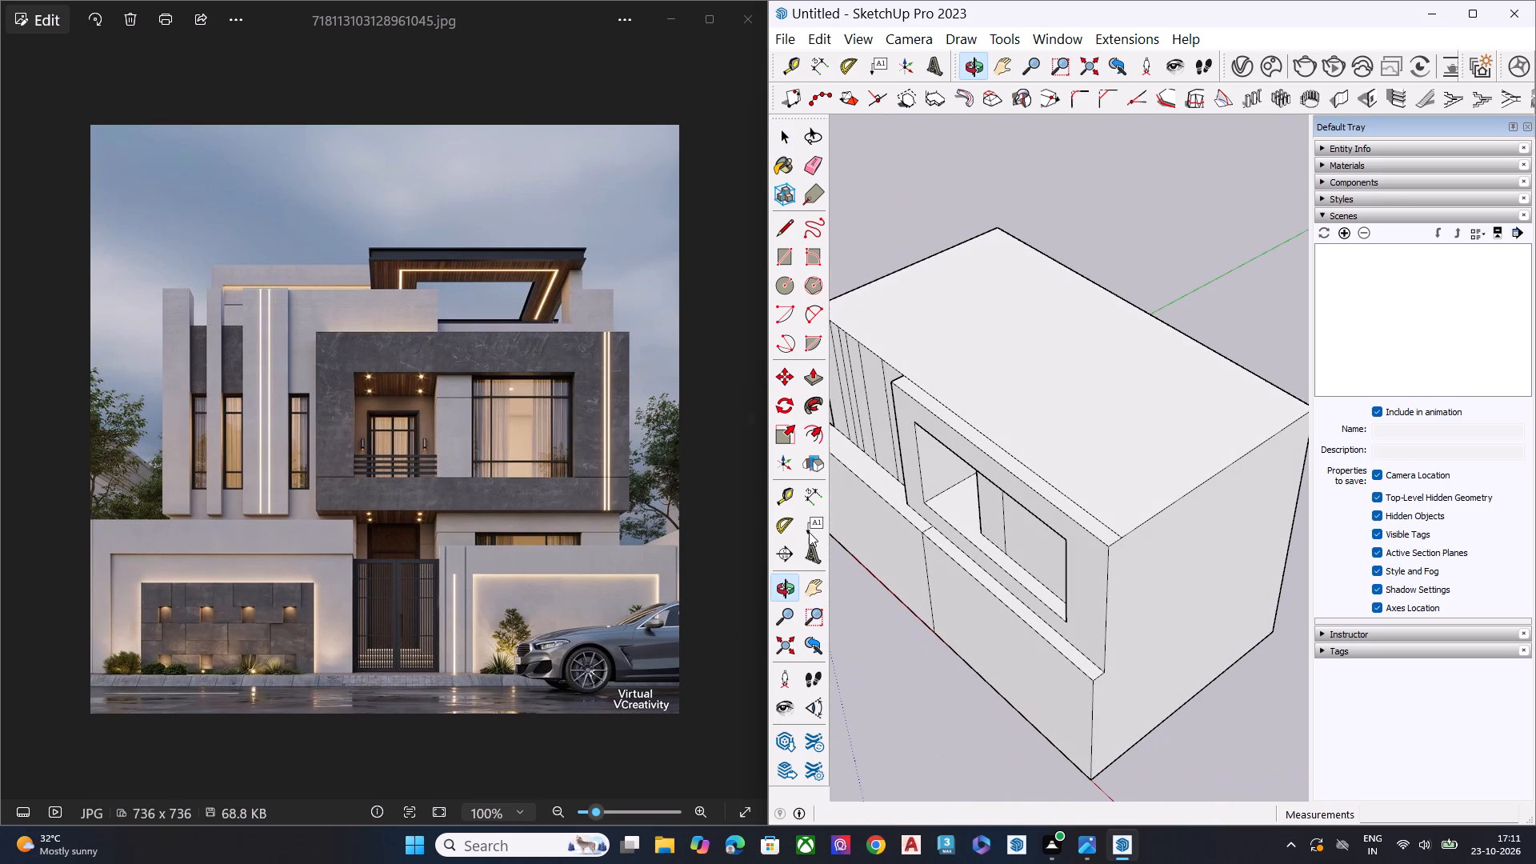
pyautogui.click(1087, 398)
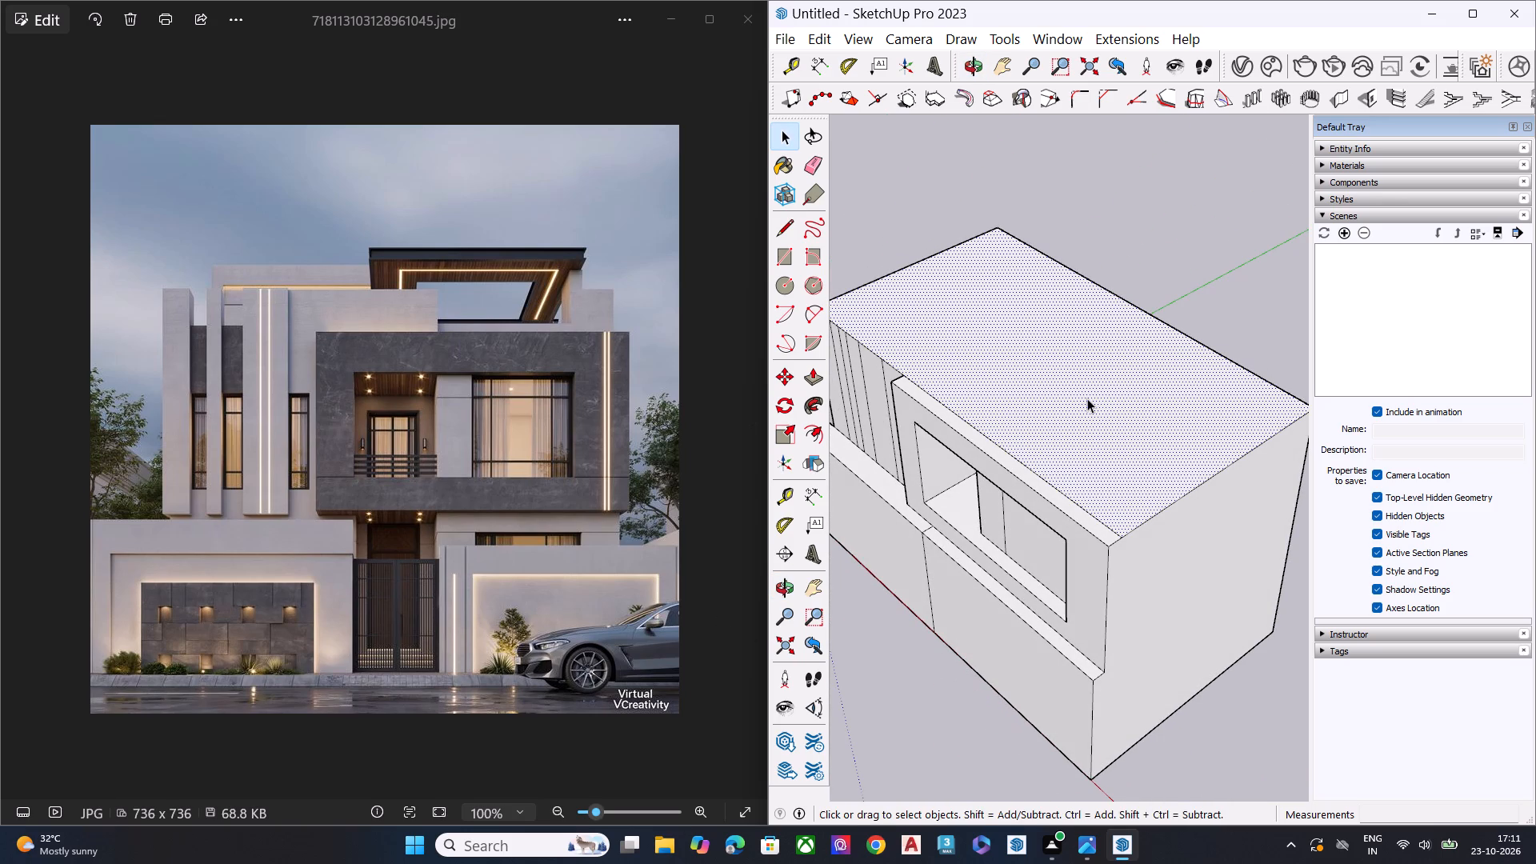
pyautogui.press('p')
pyautogui.click(1087, 398)
pyautogui.scroll(-1, 1090, 389)
pyautogui.moveTo(1090, 390); pyautogui.dragTo(1102, 346, button='middle')
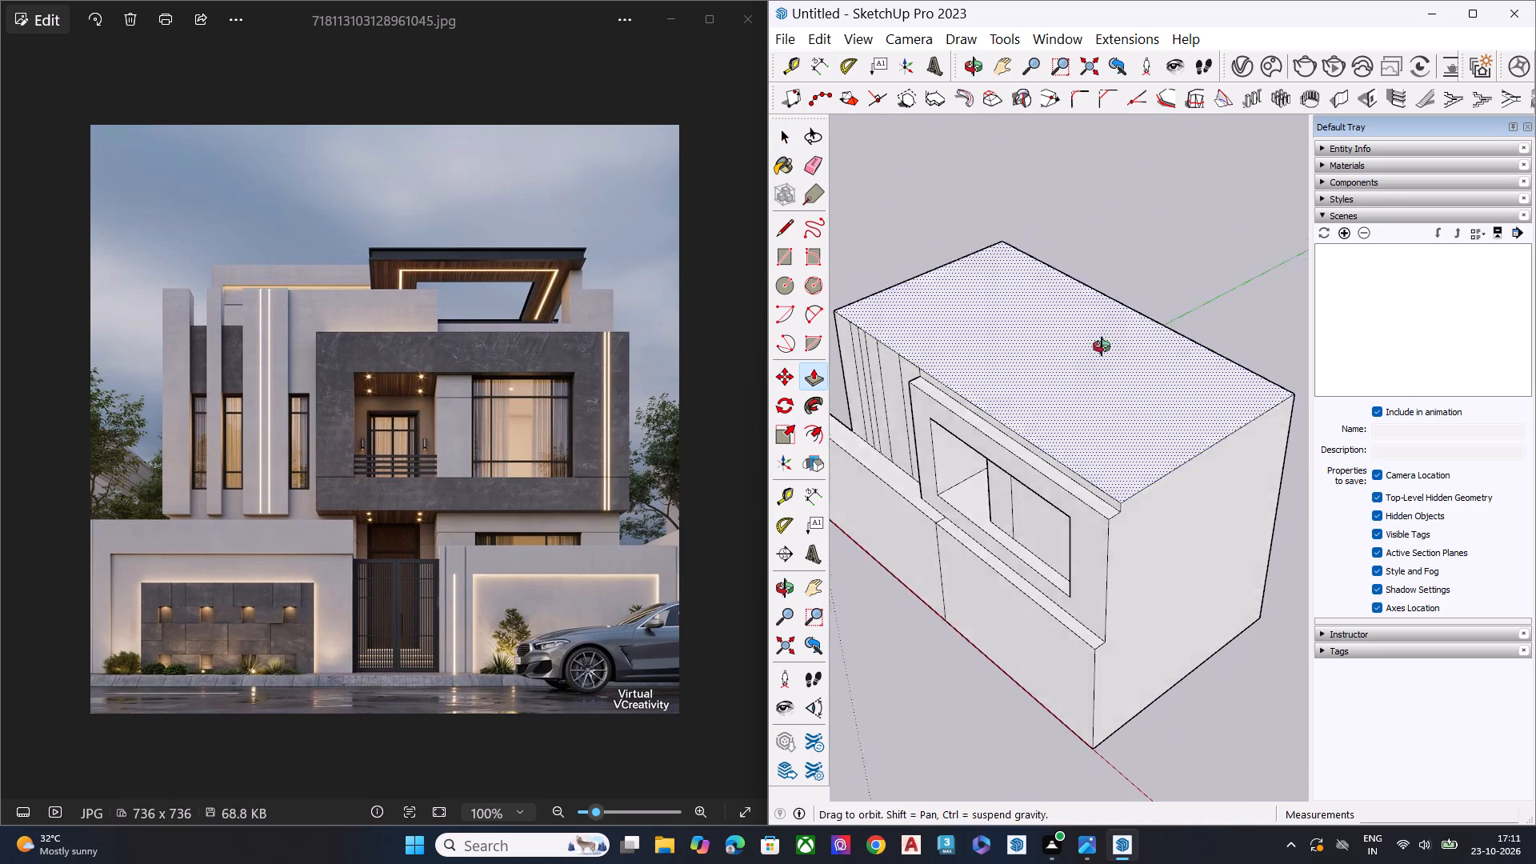
pyautogui.moveTo(1102, 346); pyautogui.dragTo(1264, 187, button='middle')
pyautogui.scroll(1, 1264, 194)
pyautogui.moveTo(1146, 402); pyautogui.dragTo(1237, 288, button='middle')
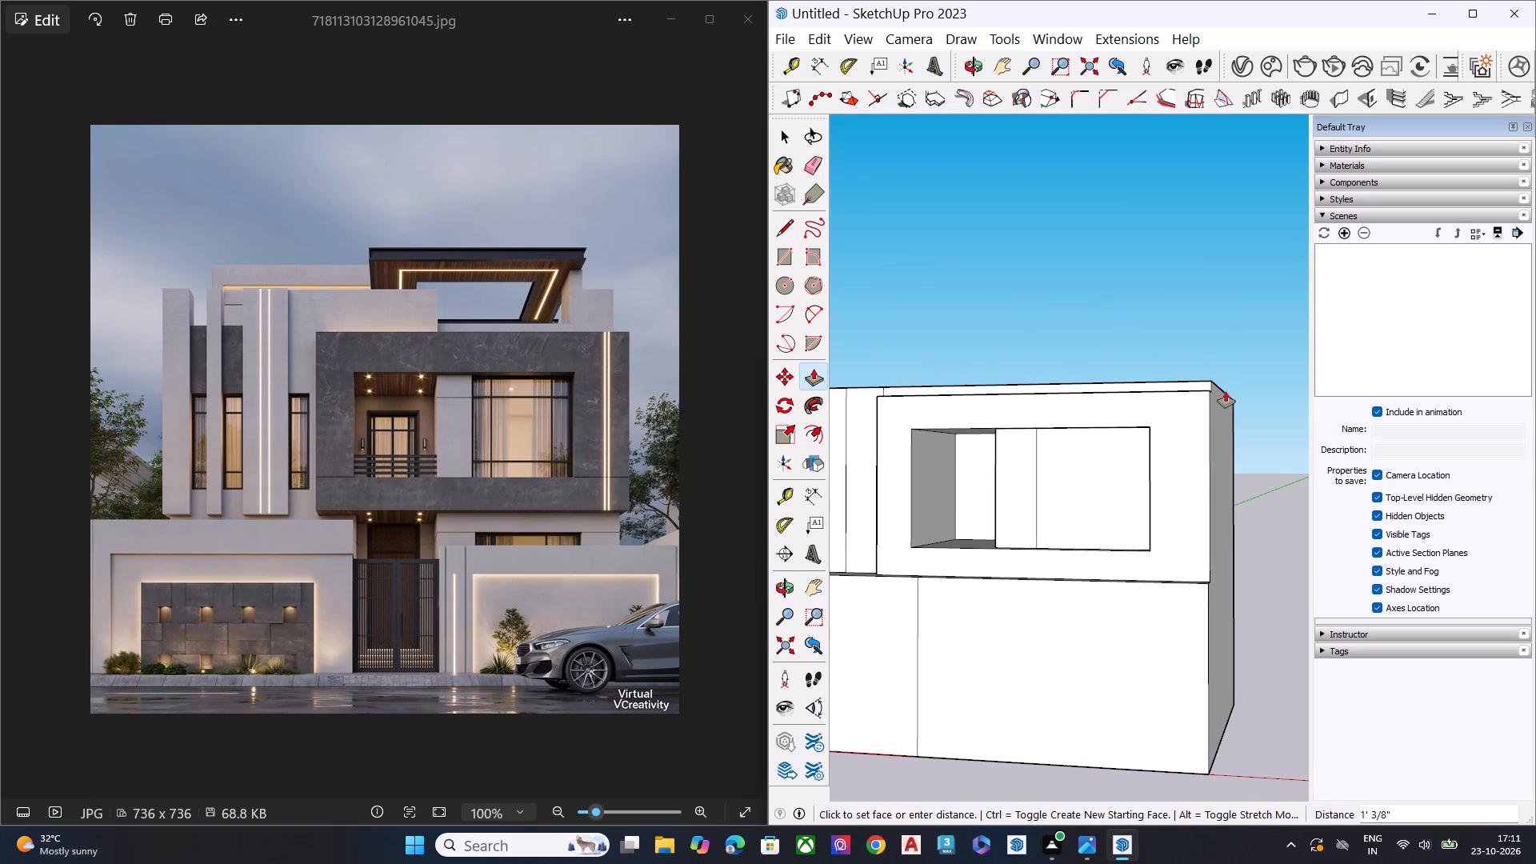
pyautogui.click(1226, 391)
pyautogui.press('space')
# Draw a vertical line about 4' 2 13/16" long from the recess's upper outer corner to the frame's top front edge.
pyautogui.moveTo(1171, 402); pyautogui.dragTo(1269, 405, button='middle')
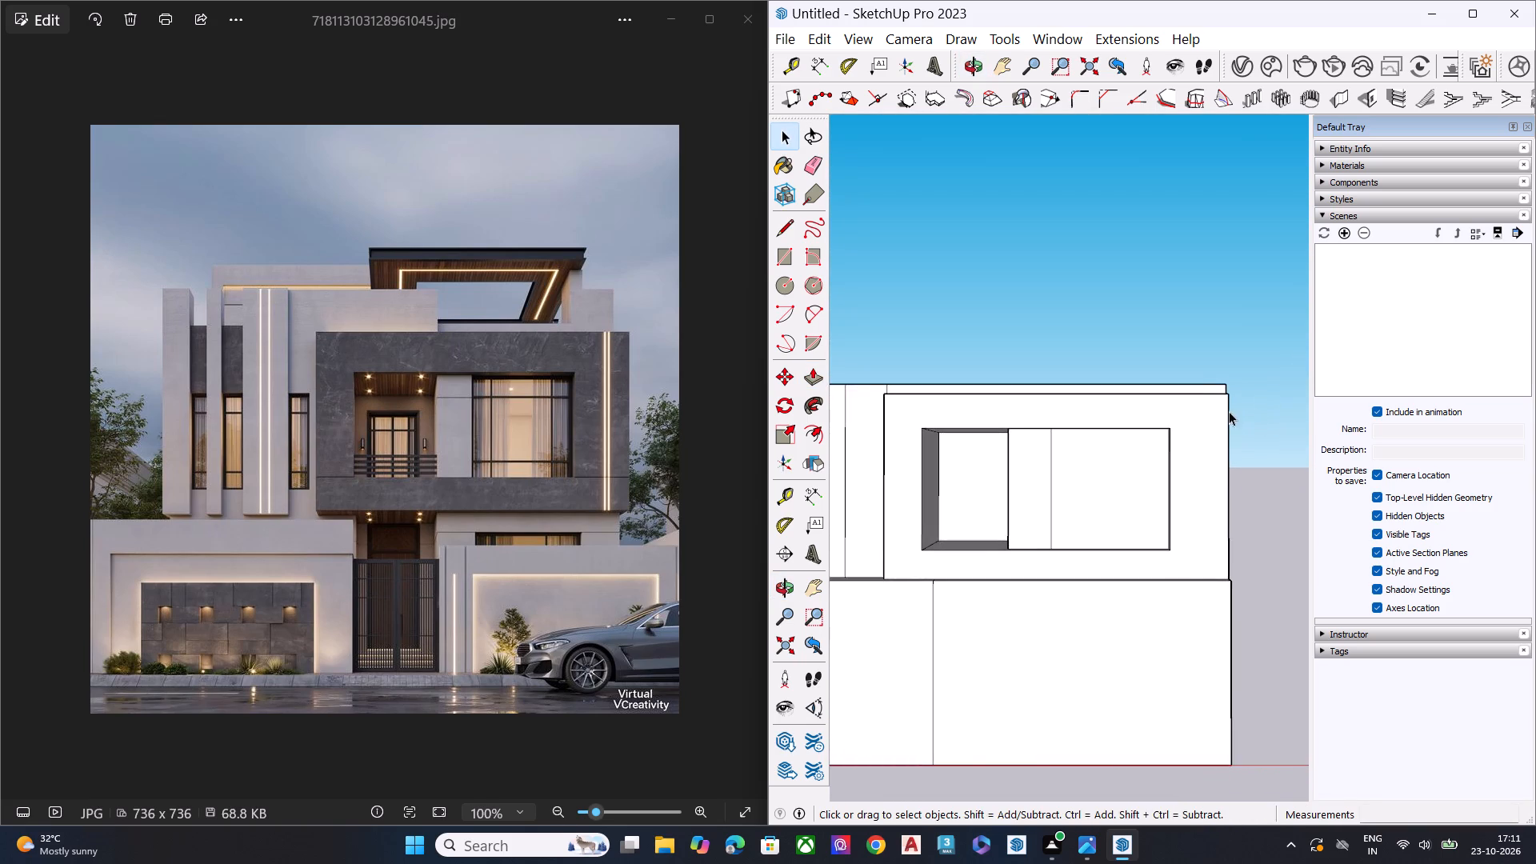
pyautogui.scroll(1, 1204, 405)
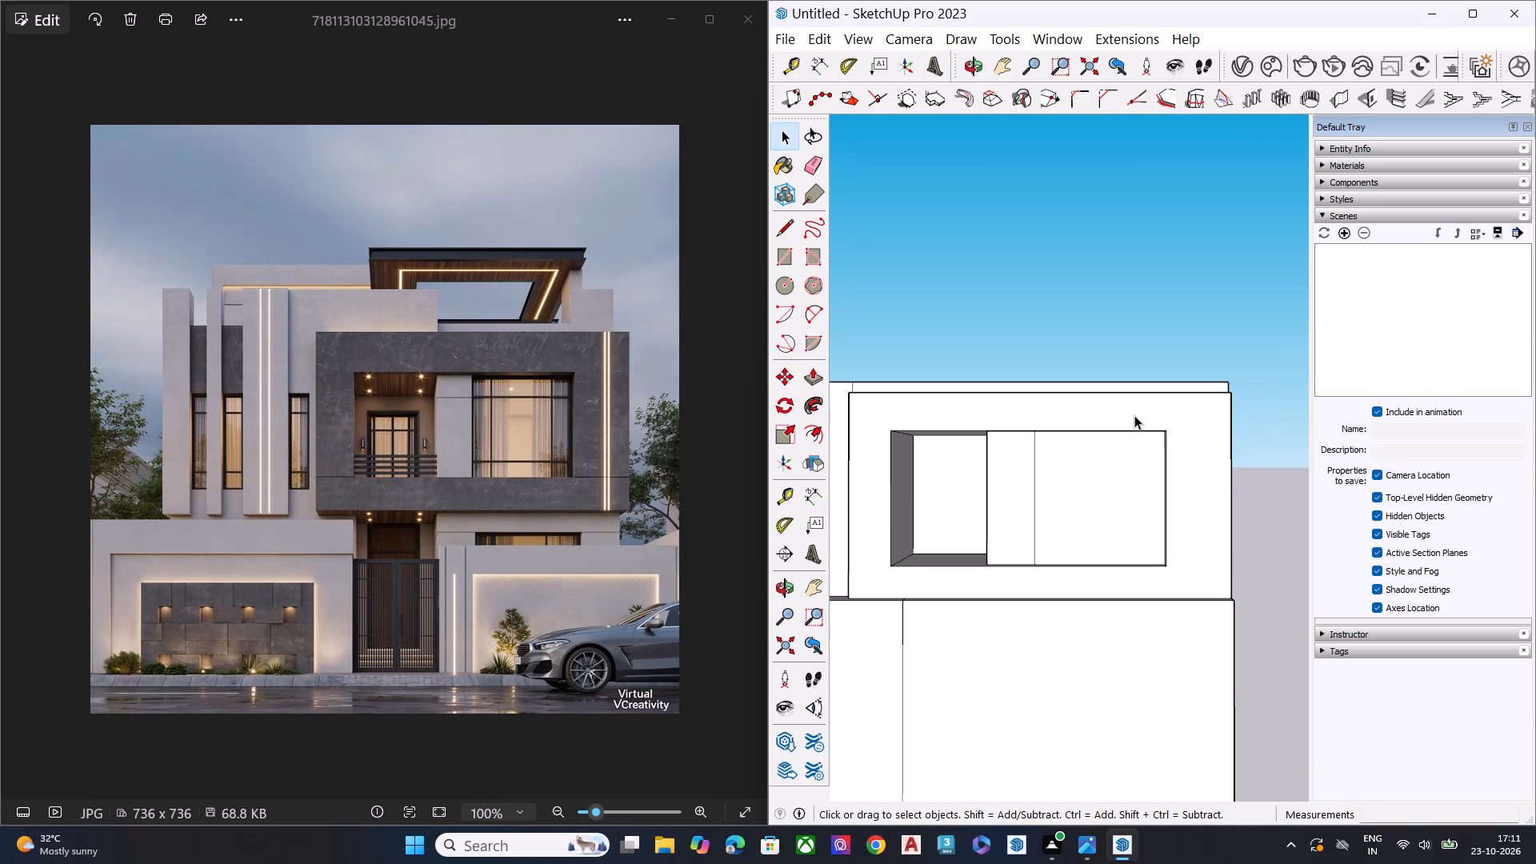
pyautogui.moveTo(1160, 478); pyautogui.dragTo(1121, 756, button='middle')
pyautogui.scroll(9, 1182, 424)
pyautogui.press('l')
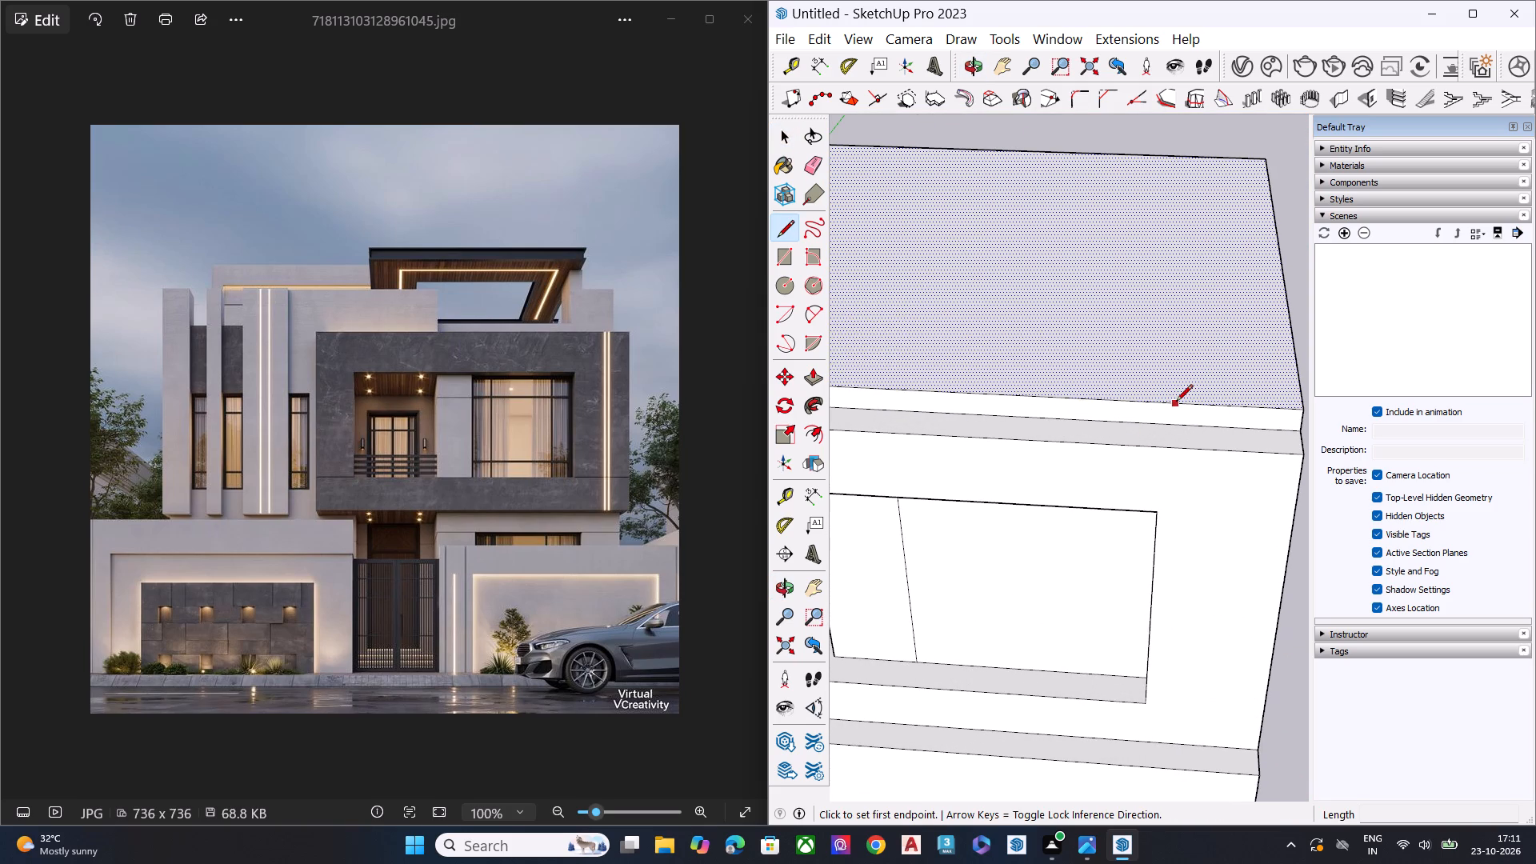
pyautogui.click(1157, 512)
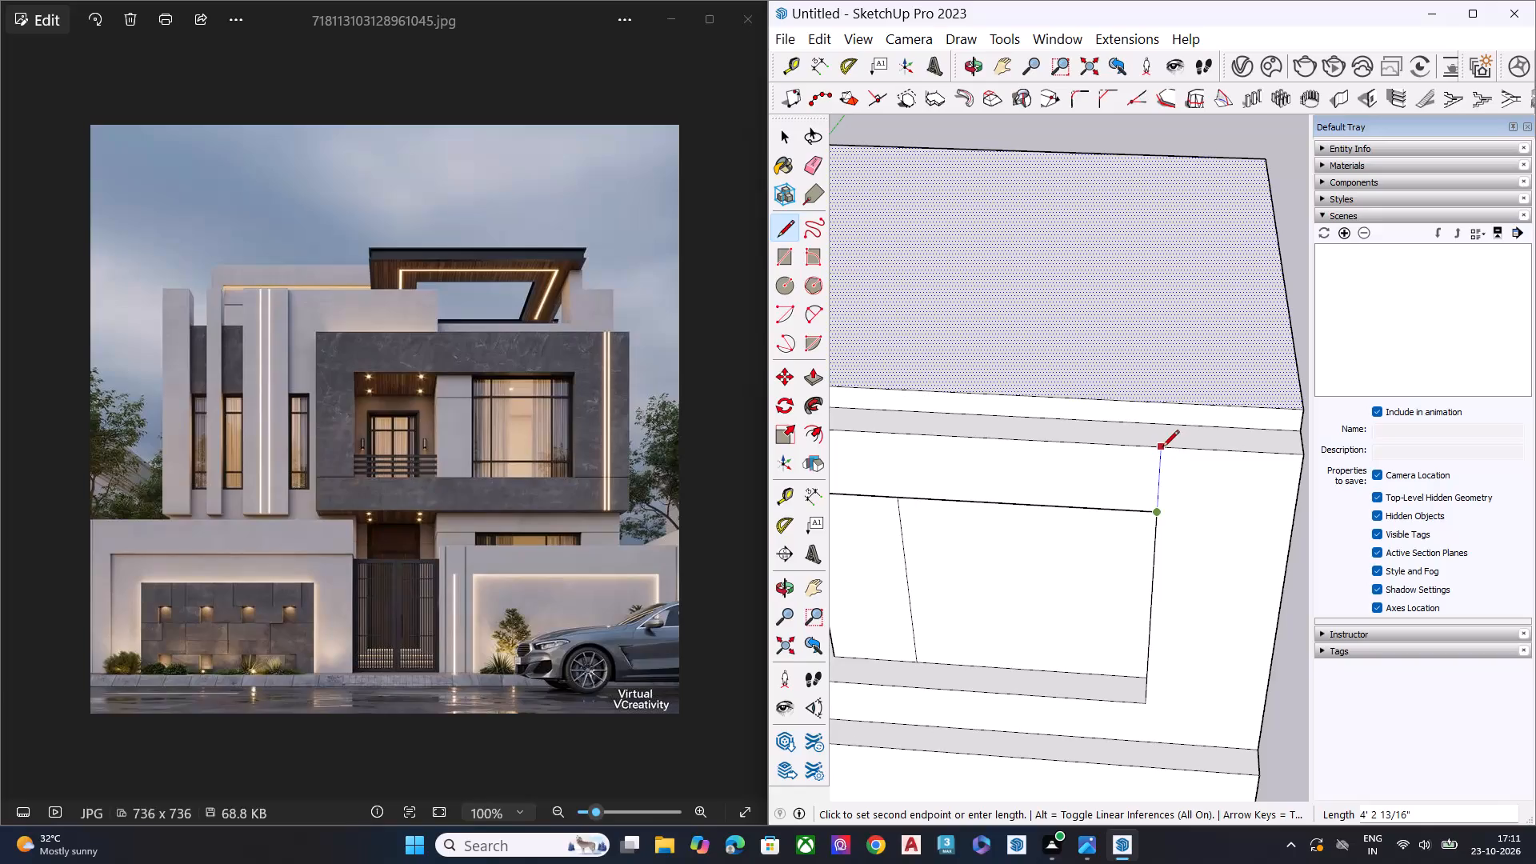
pyautogui.click(1159, 445)
# Carry the line about 1' 7 5/8" back across the frame's top and up the raised roof's front face to its edge.
pyautogui.click(1162, 449)
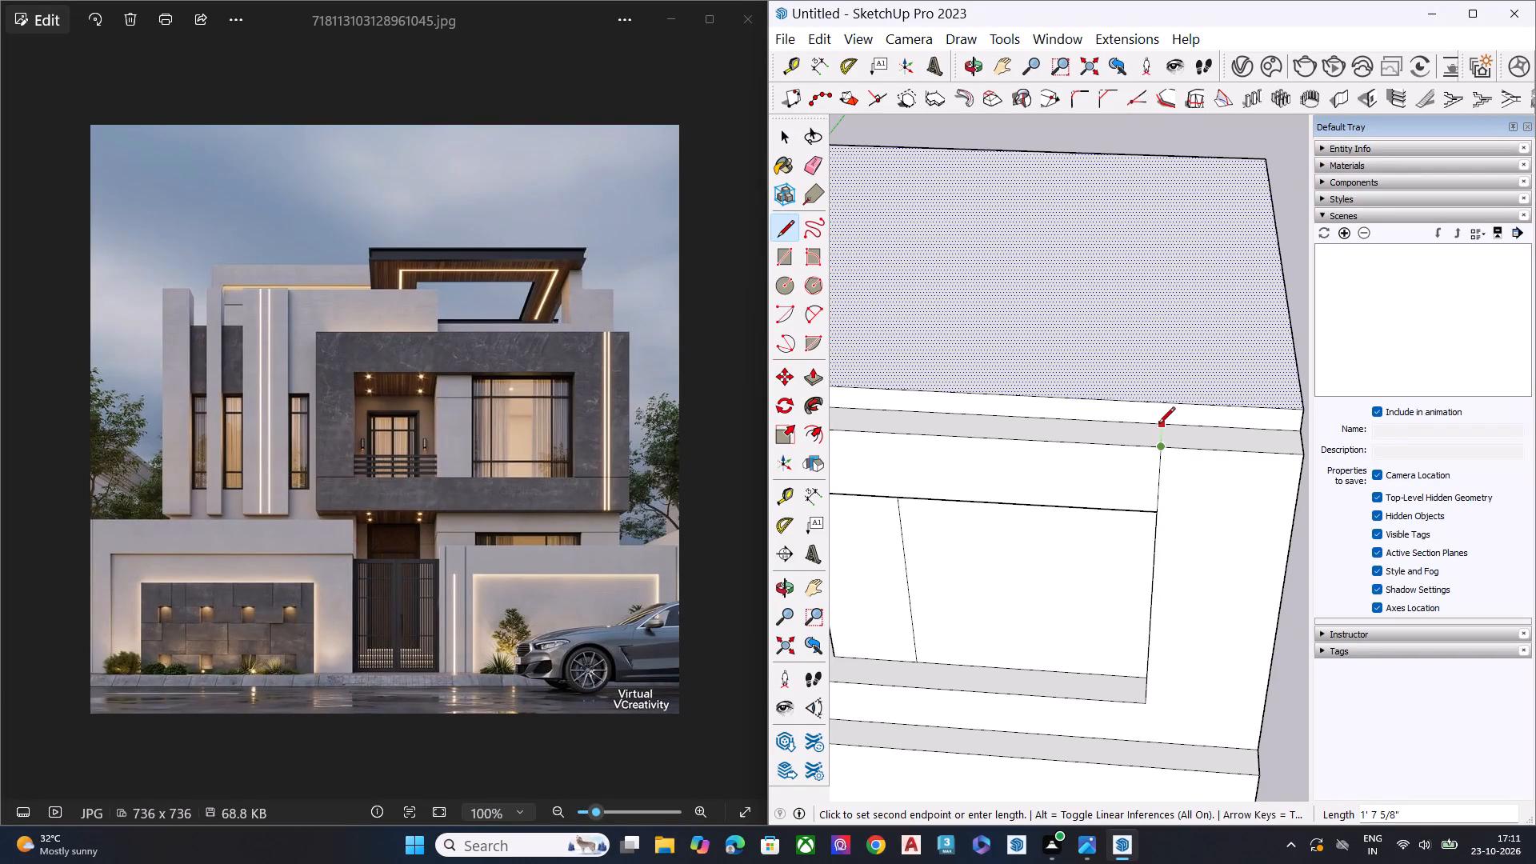
pyautogui.click(1158, 425)
pyautogui.press('space')
pyautogui.press('l')
pyautogui.click(1162, 423)
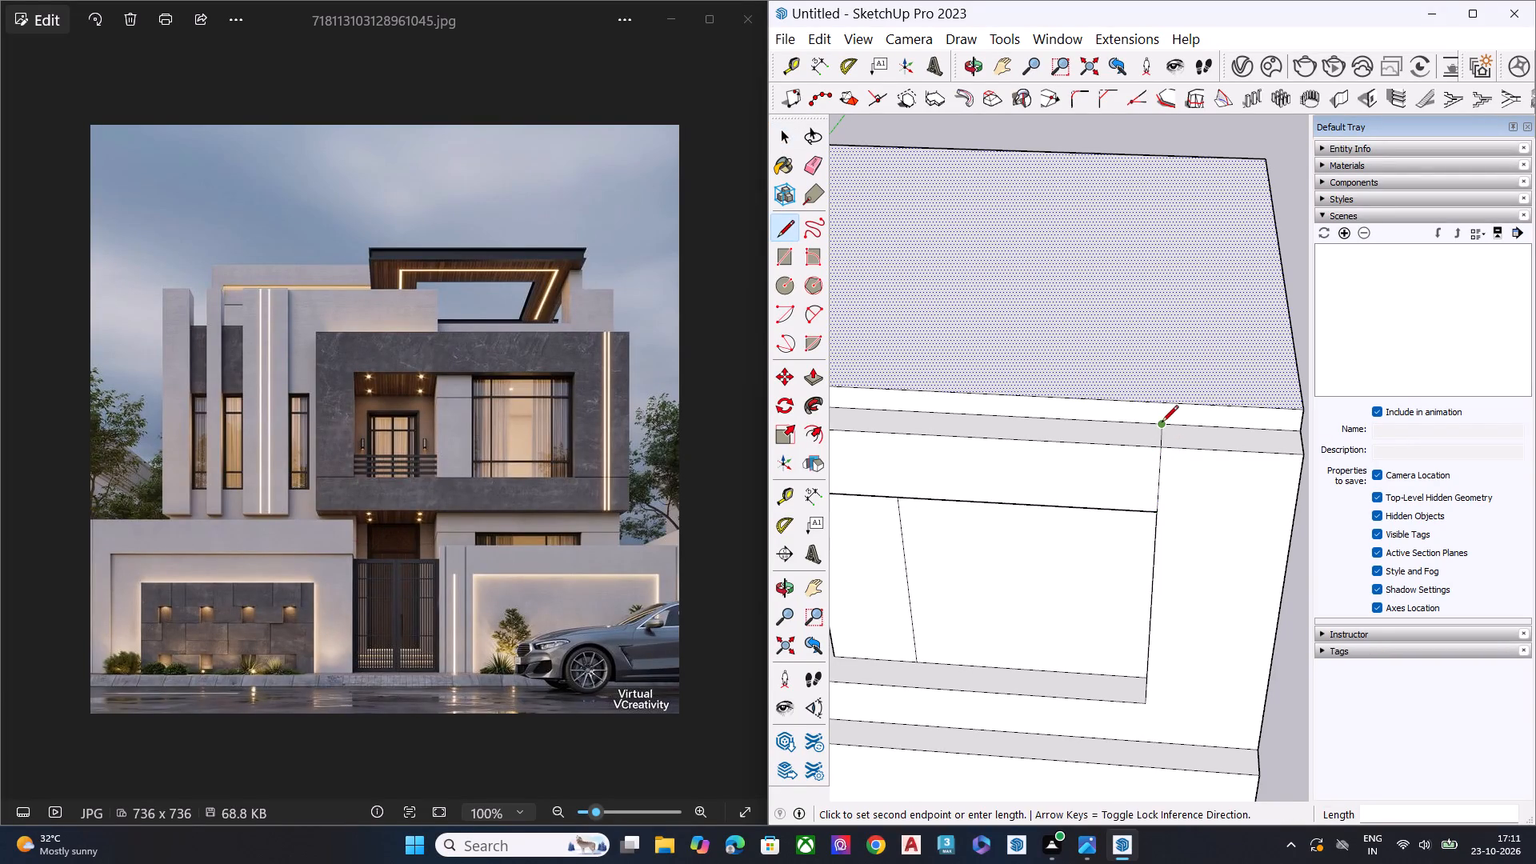
pyautogui.click(1163, 406)
pyautogui.click(1163, 402)
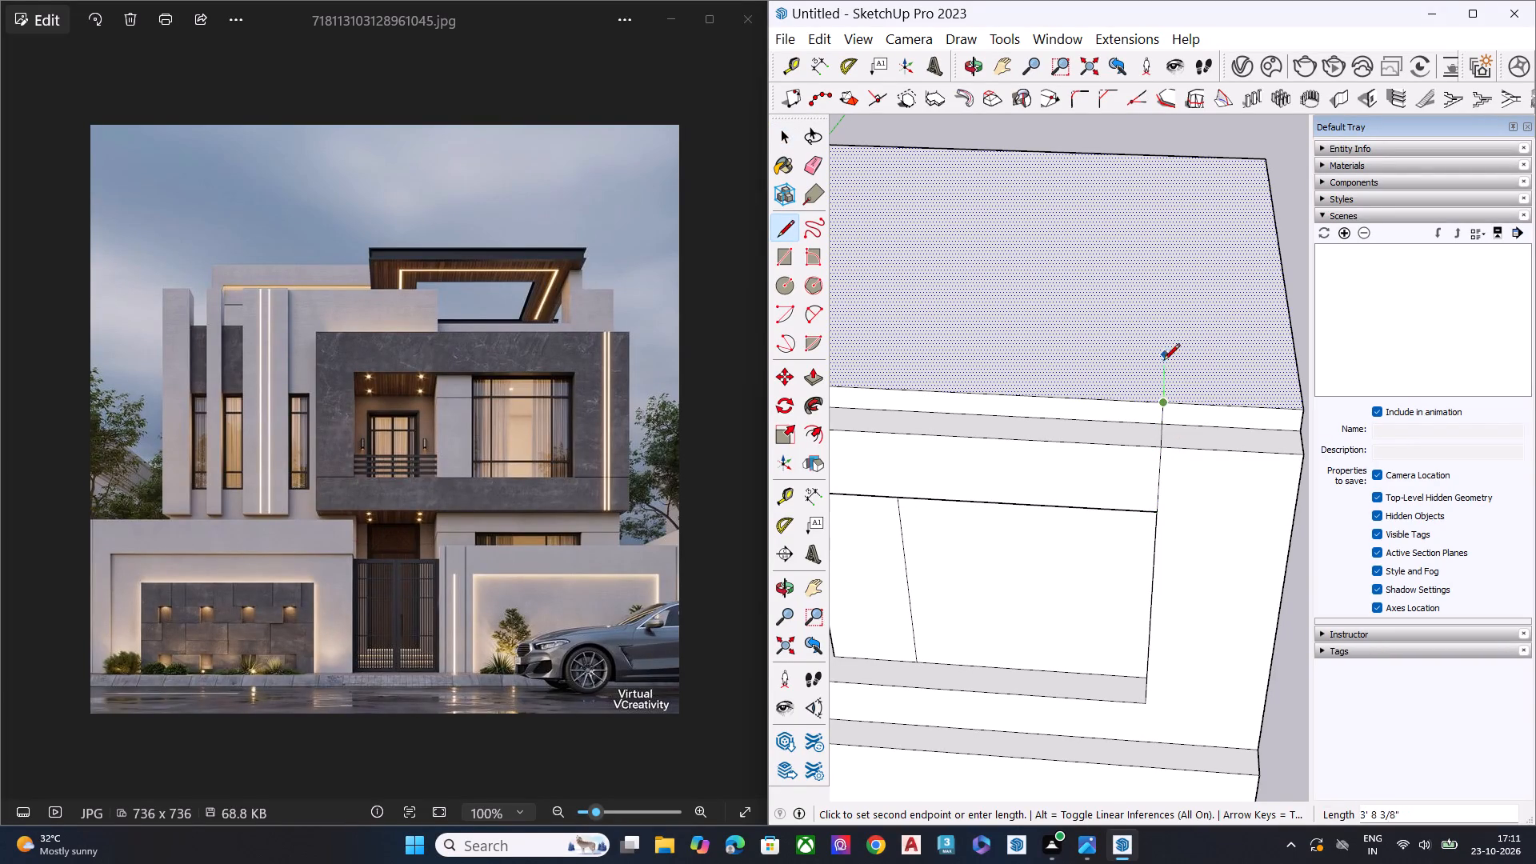
# Outline a patch at the roof's front corner, running about 3' 11 13/16" back and across to the side edge.
pyautogui.moveTo(1163, 384); pyautogui.dragTo(861, 457, button='middle')
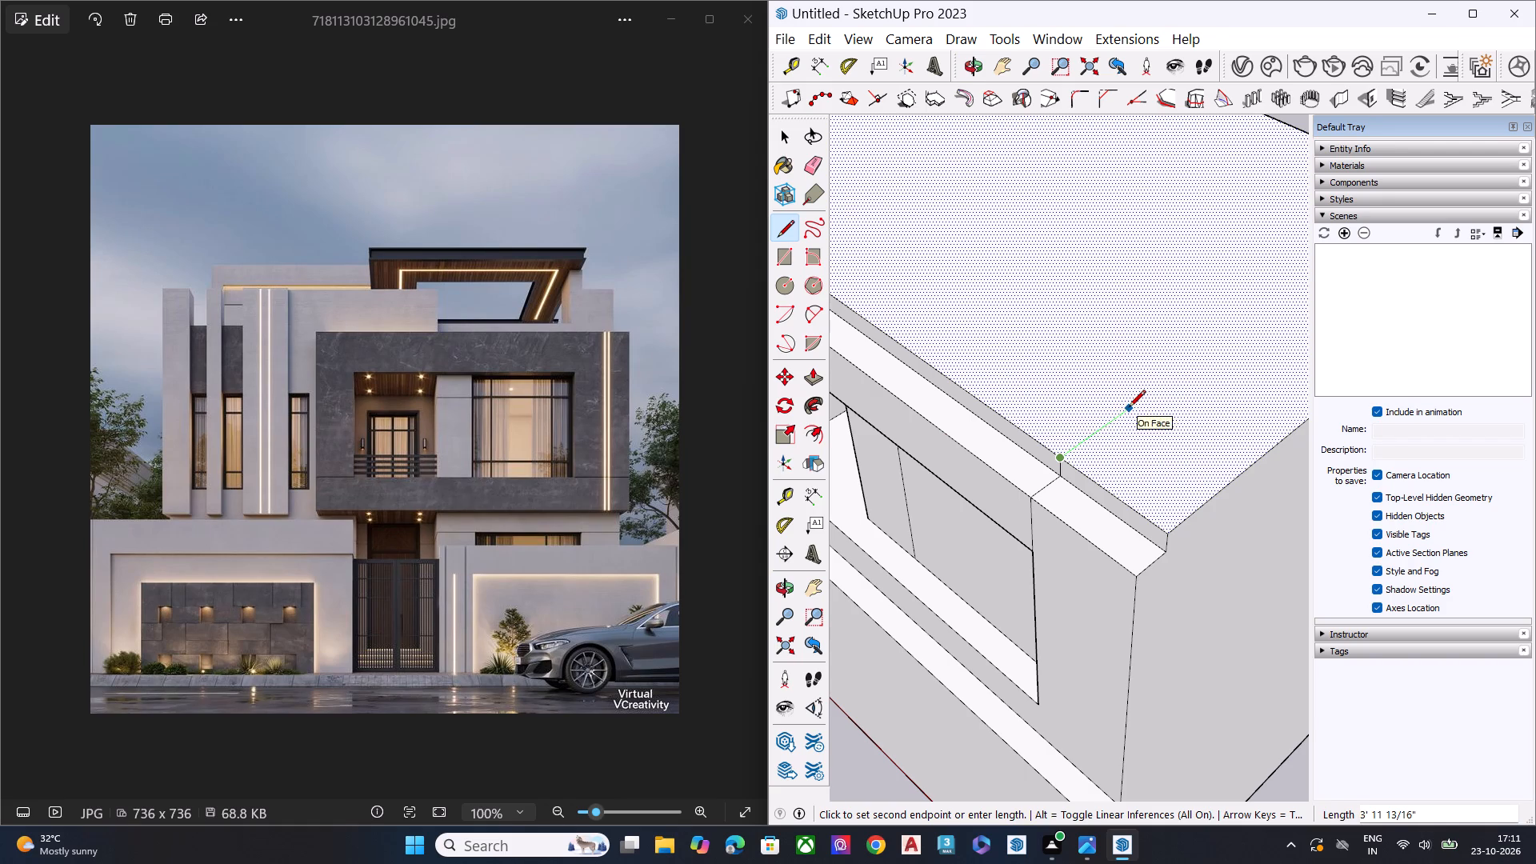
pyautogui.click(1129, 408)
pyautogui.click(1238, 478)
pyautogui.press('space')
pyautogui.middleClick(1105, 493)
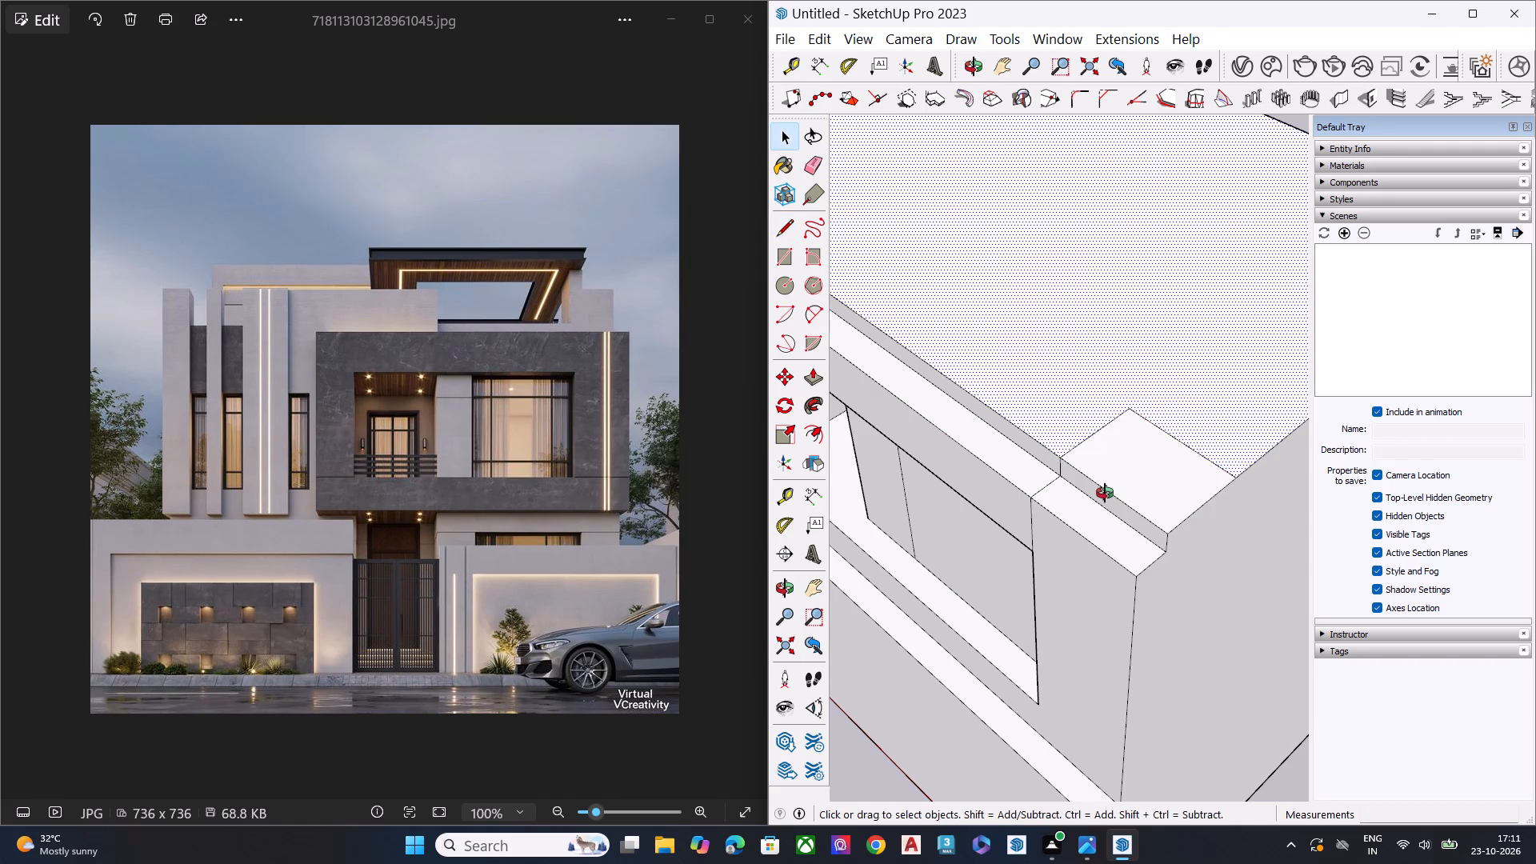
# Erase the guide segments on the roof's front face and across the frame's top.
pyautogui.scroll(3, 1105, 493)
pyautogui.press('e')
pyautogui.click(1044, 462)
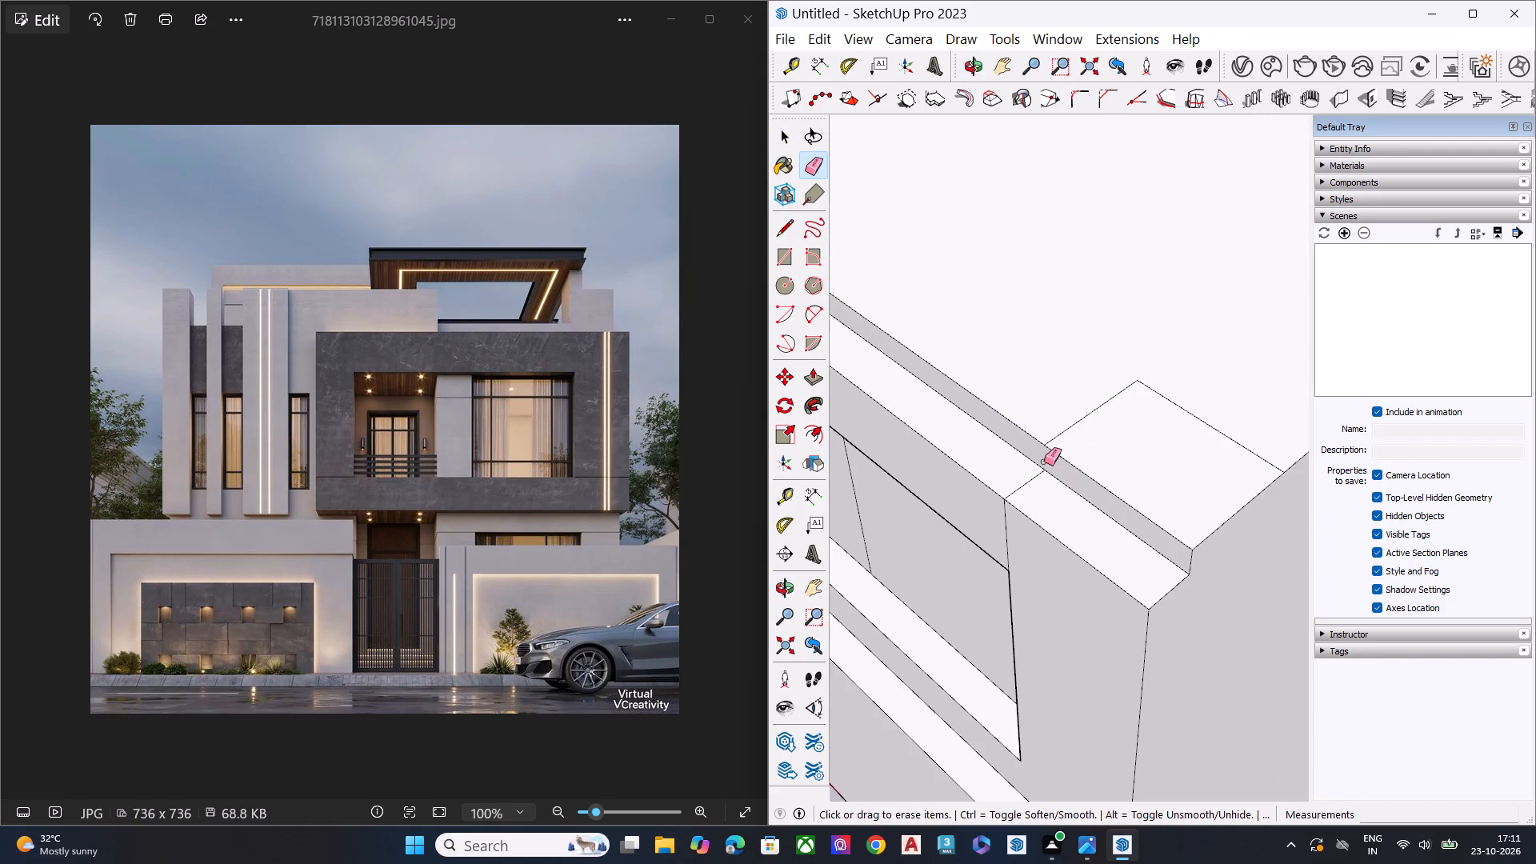
pyautogui.click(1040, 475)
# Raise the roof's front corner patch into an upright block with Push/Pull.
pyautogui.scroll(-2, 1071, 473)
pyautogui.press('space')
pyautogui.scroll(1, 1071, 473)
pyautogui.scroll(-3, 1071, 473)
pyautogui.moveTo(1097, 510); pyautogui.dragTo(1157, 419, button='middle')
pyautogui.scroll(-8, 1195, 468)
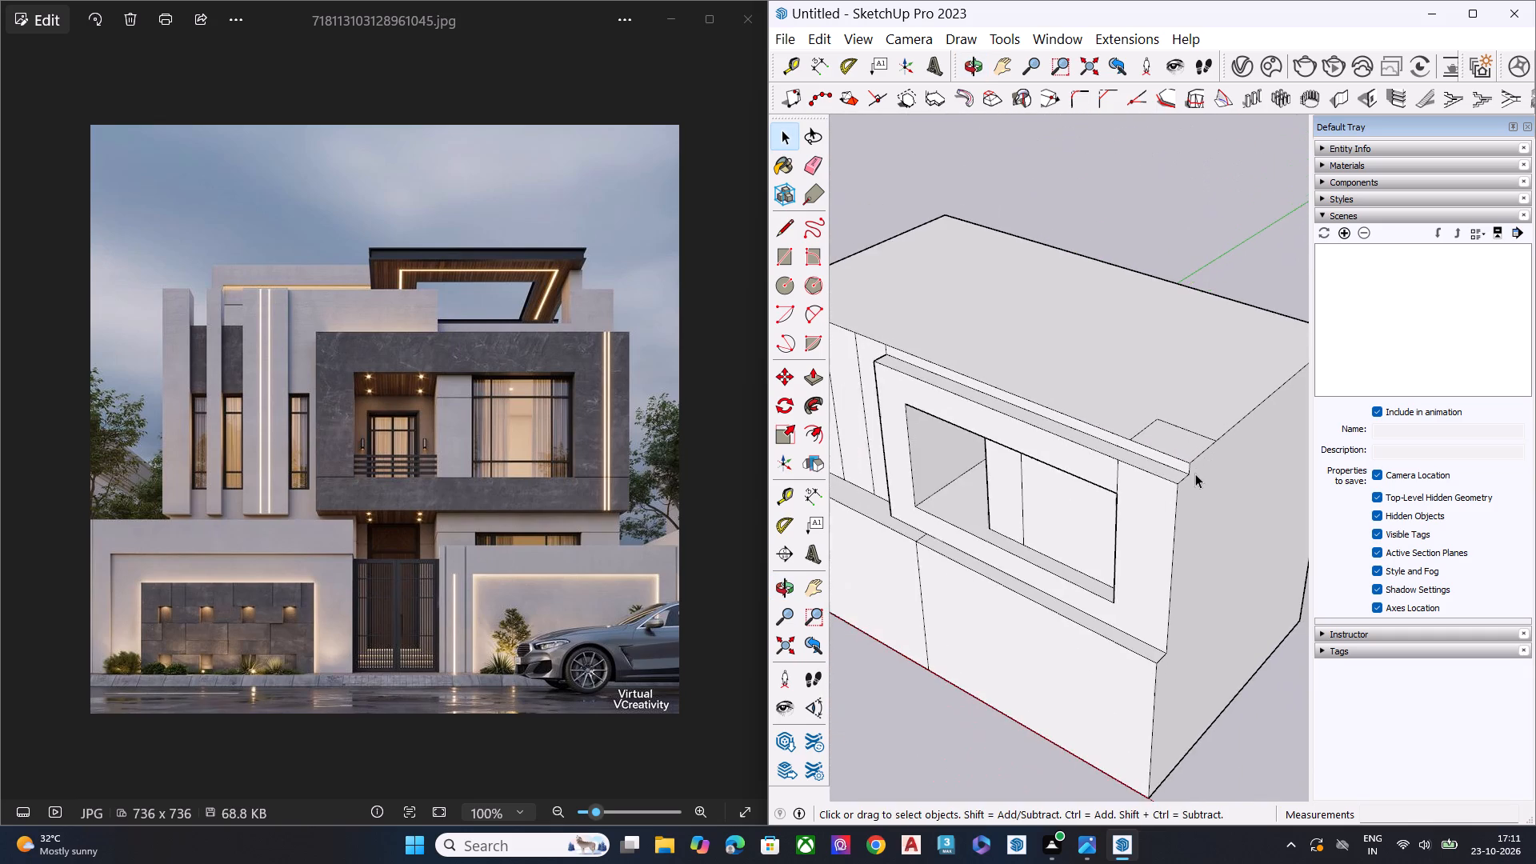
pyautogui.moveTo(1189, 476); pyautogui.dragTo(1096, 493, button='middle')
pyautogui.scroll(4, 1100, 490)
pyautogui.click(1151, 462)
pyautogui.press('p')
pyautogui.click(1149, 463)
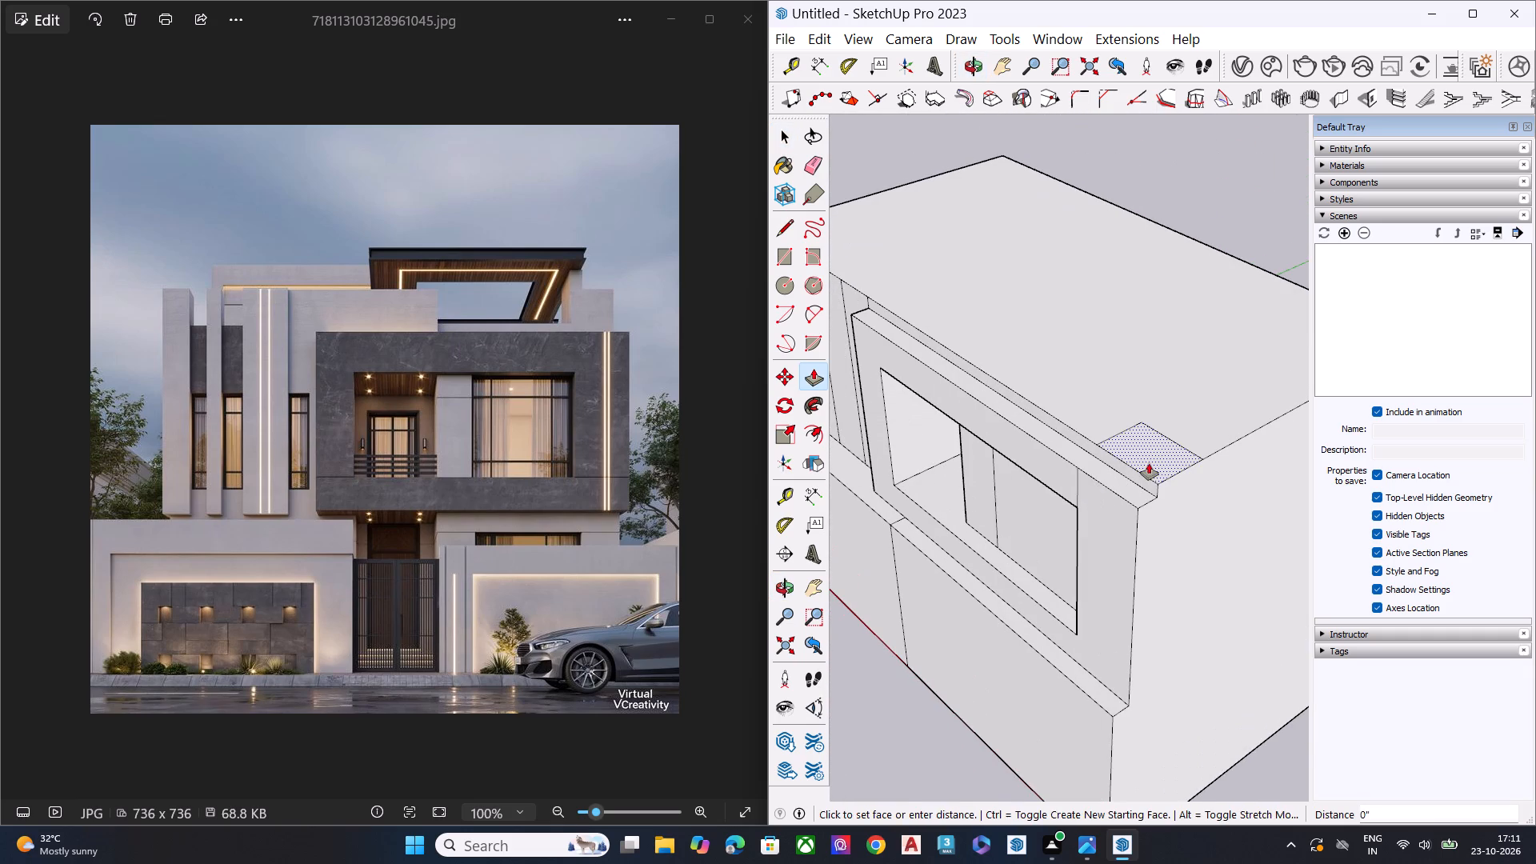
pyautogui.click(1150, 417)
pyautogui.press('space')
pyautogui.moveTo(1152, 462); pyautogui.dragTo(1258, 278, button='middle')
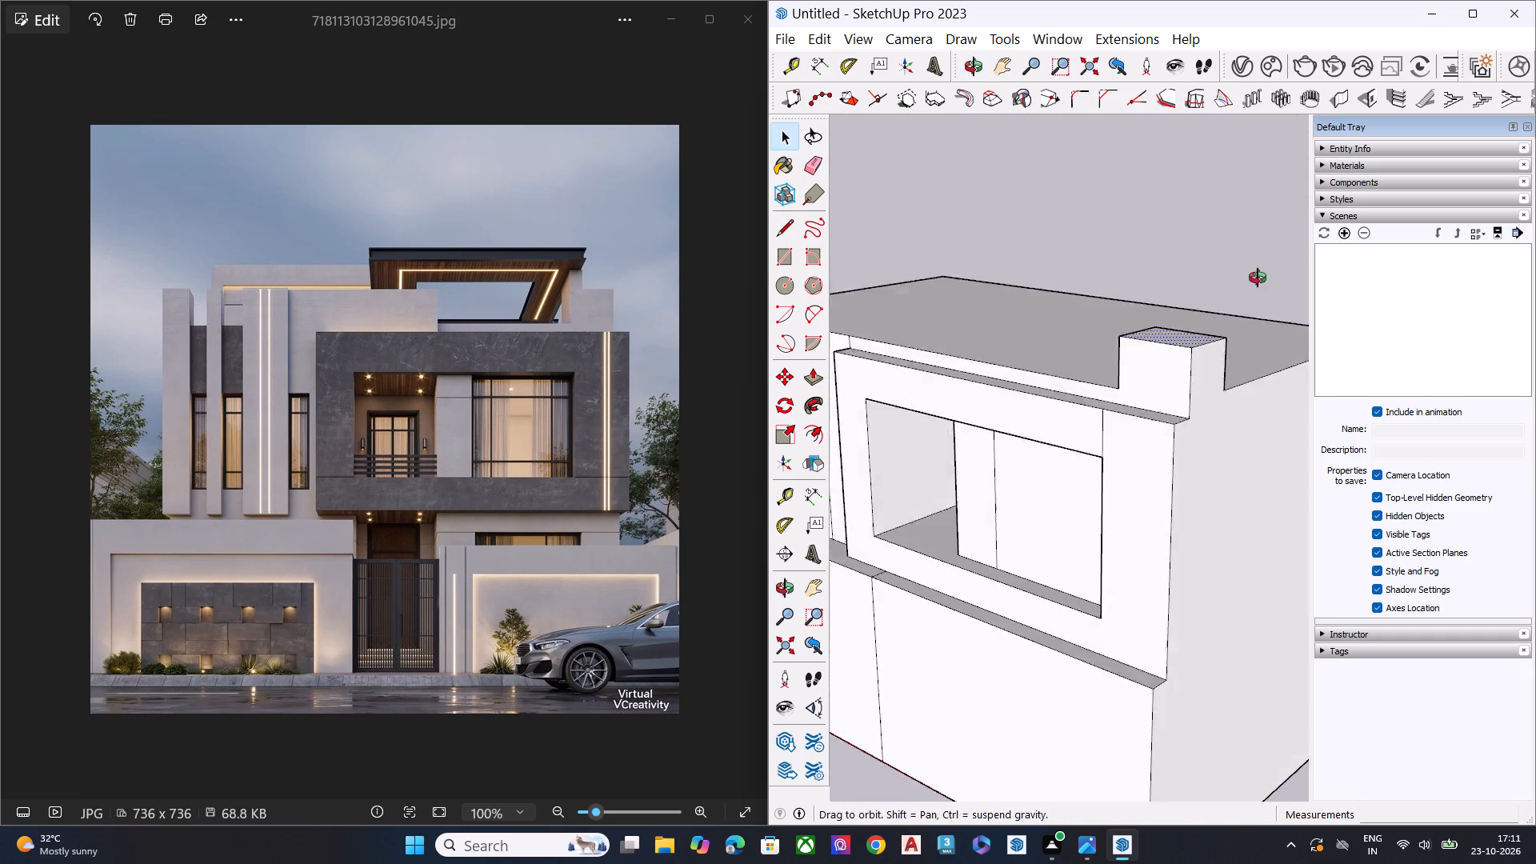
pyautogui.moveTo(1258, 278); pyautogui.dragTo(1279, 238, button='middle')
# Raise the top of the corner block slightly higher with Push/Pull.
pyautogui.moveTo(1134, 348); pyautogui.dragTo(1076, 545, button='middle')
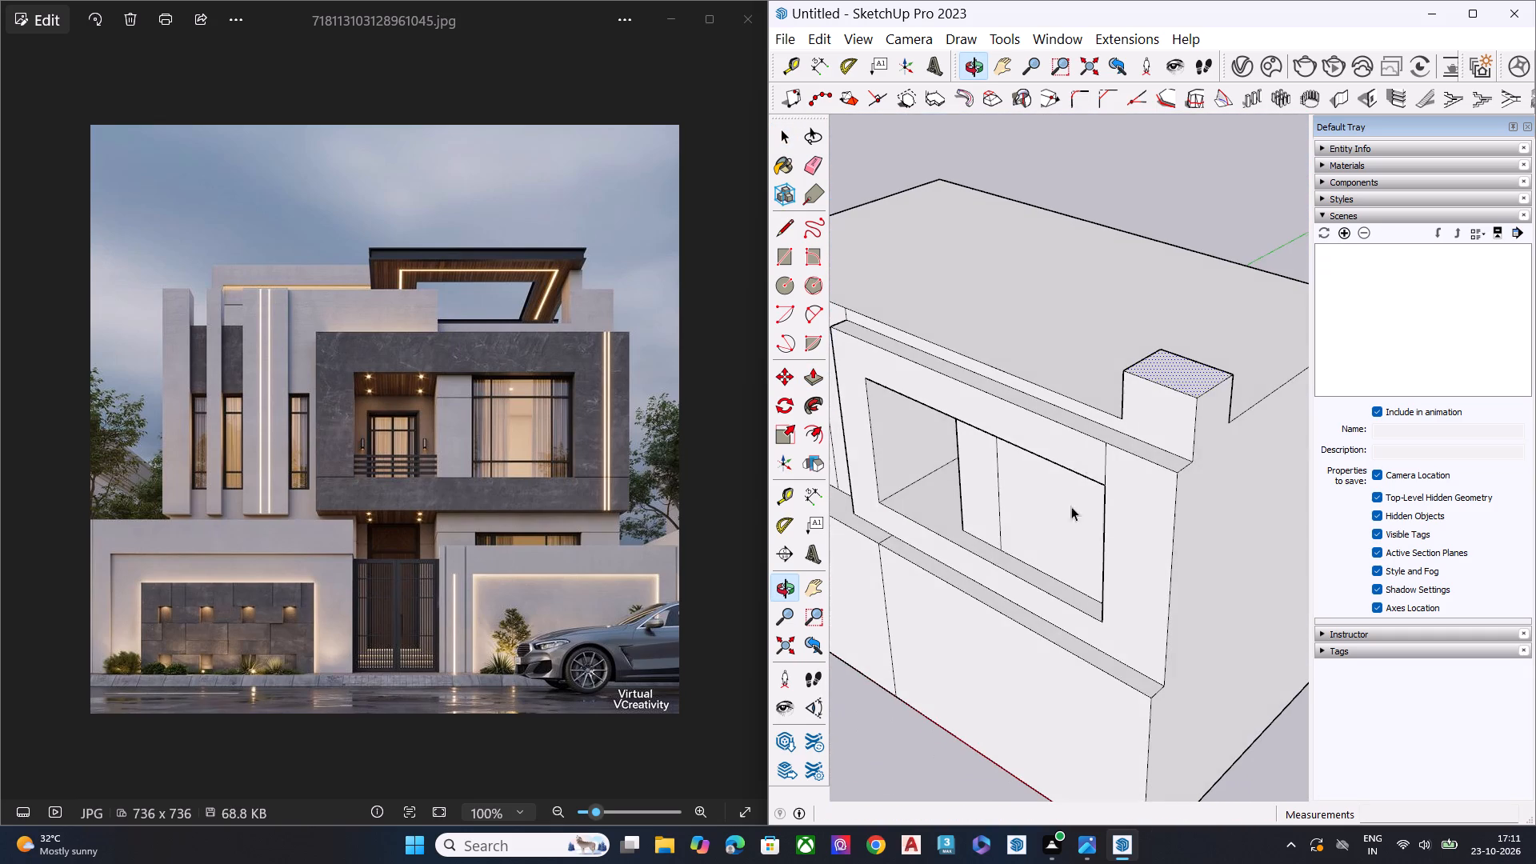
pyautogui.press('p')
pyautogui.click(1186, 374)
pyautogui.click(1186, 354)
pyautogui.press('space')
pyautogui.moveTo(1159, 436); pyautogui.dragTo(1281, 186, button='middle')
pyautogui.click(1169, 217)
# Examine the corner block against the whole front elevation and the reference photo.
pyautogui.scroll(-2, 1071, 413)
pyautogui.scroll(2, 1101, 429)
pyautogui.scroll(-1, 1109, 433)
pyautogui.scroll(2, 1122, 438)
pyautogui.scroll(-3, 1125, 439)
pyautogui.moveTo(1010, 457); pyautogui.dragTo(1316, 442, button='middle')
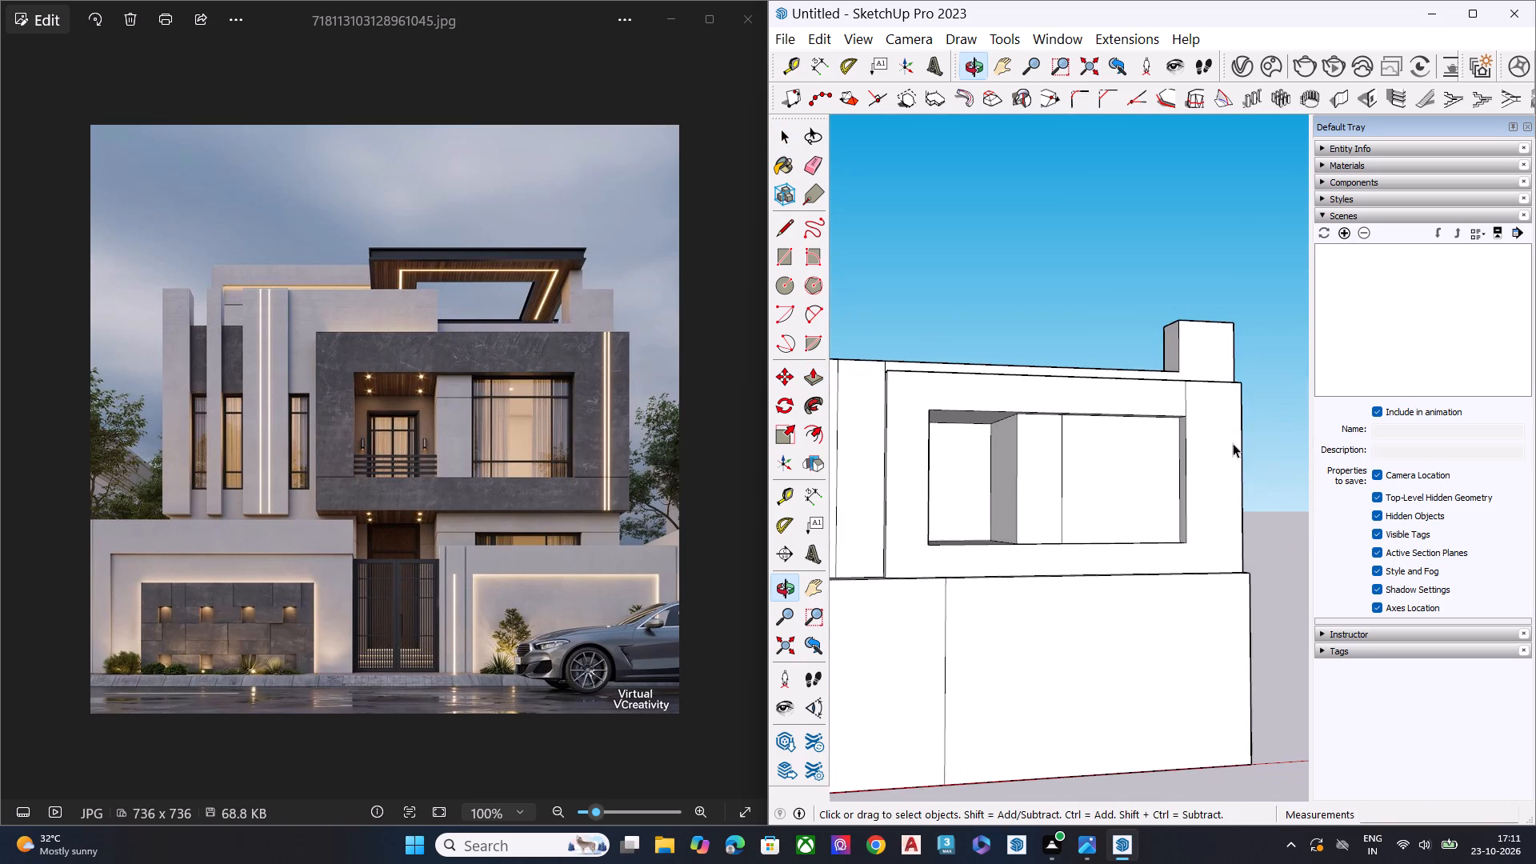
pyautogui.scroll(-2, 1253, 474)
pyautogui.scroll(3, 1272, 491)
pyautogui.scroll(-3, 1278, 498)
pyautogui.scroll(1, 922, 393)
pyautogui.scroll(-6, 1083, 438)
pyautogui.moveTo(1067, 442); pyautogui.dragTo(1074, 499, button='middle')
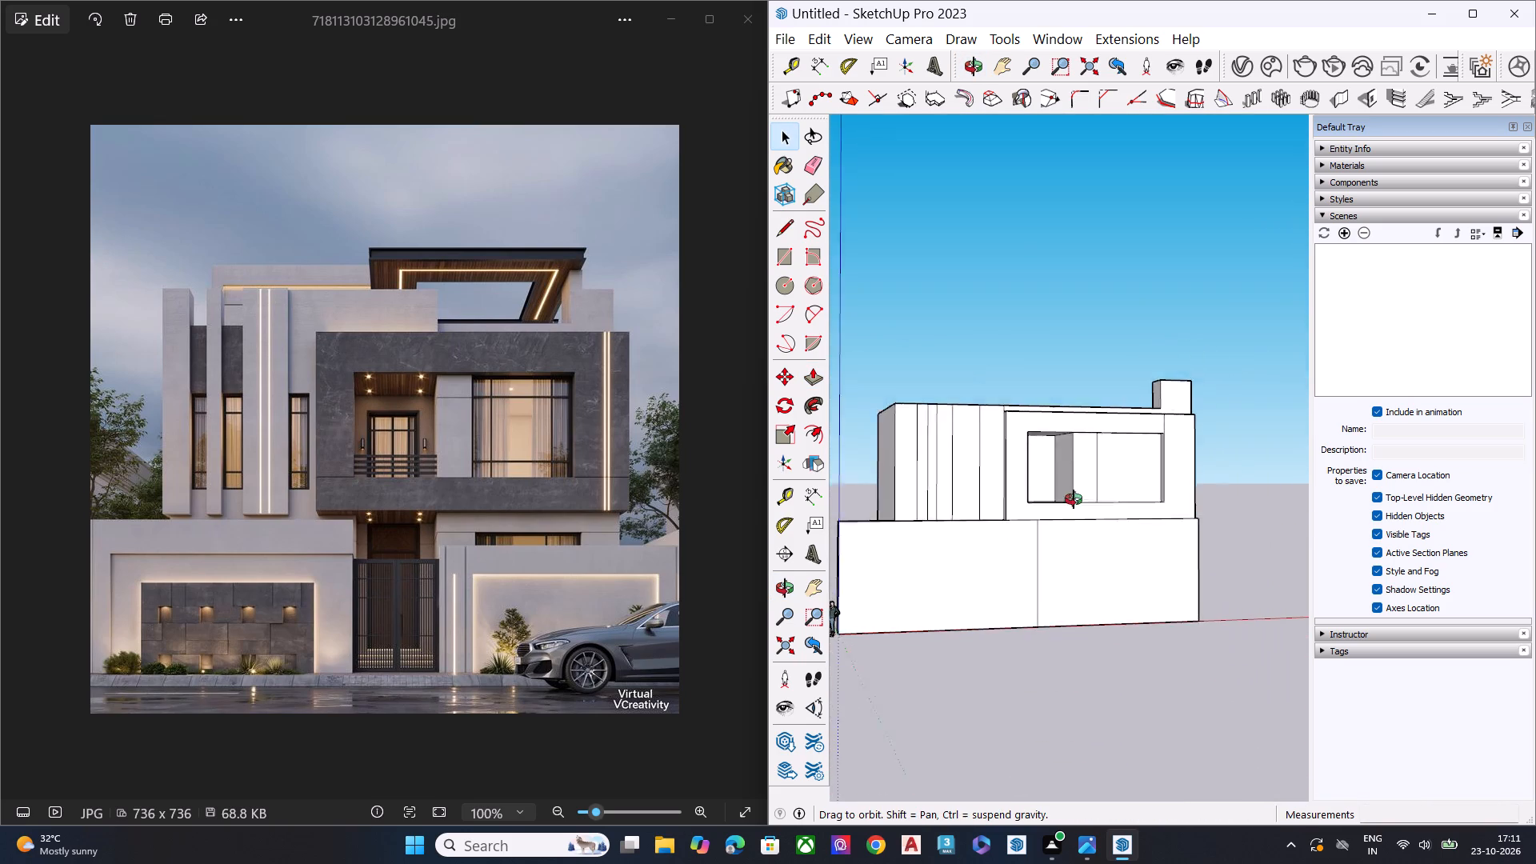
pyautogui.moveTo(1074, 499); pyautogui.dragTo(924, 618, button='middle')
# Widen the wall strip second from the projecting frame by scaling it along the red axis to about 1.05.
pyautogui.scroll(9, 966, 389)
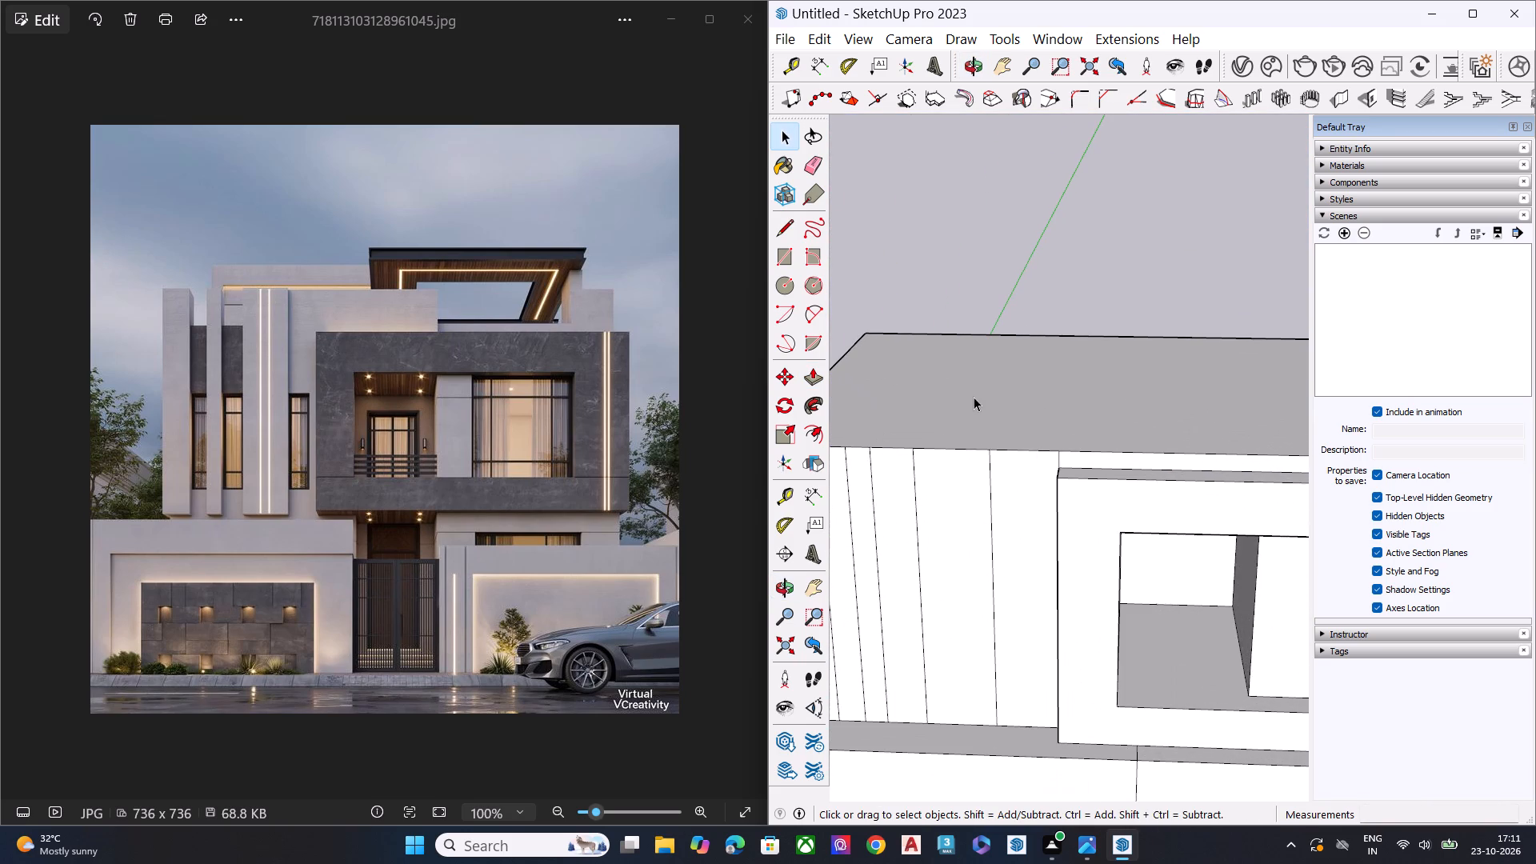
pyautogui.click(963, 484)
pyautogui.doubleClick(952, 494)
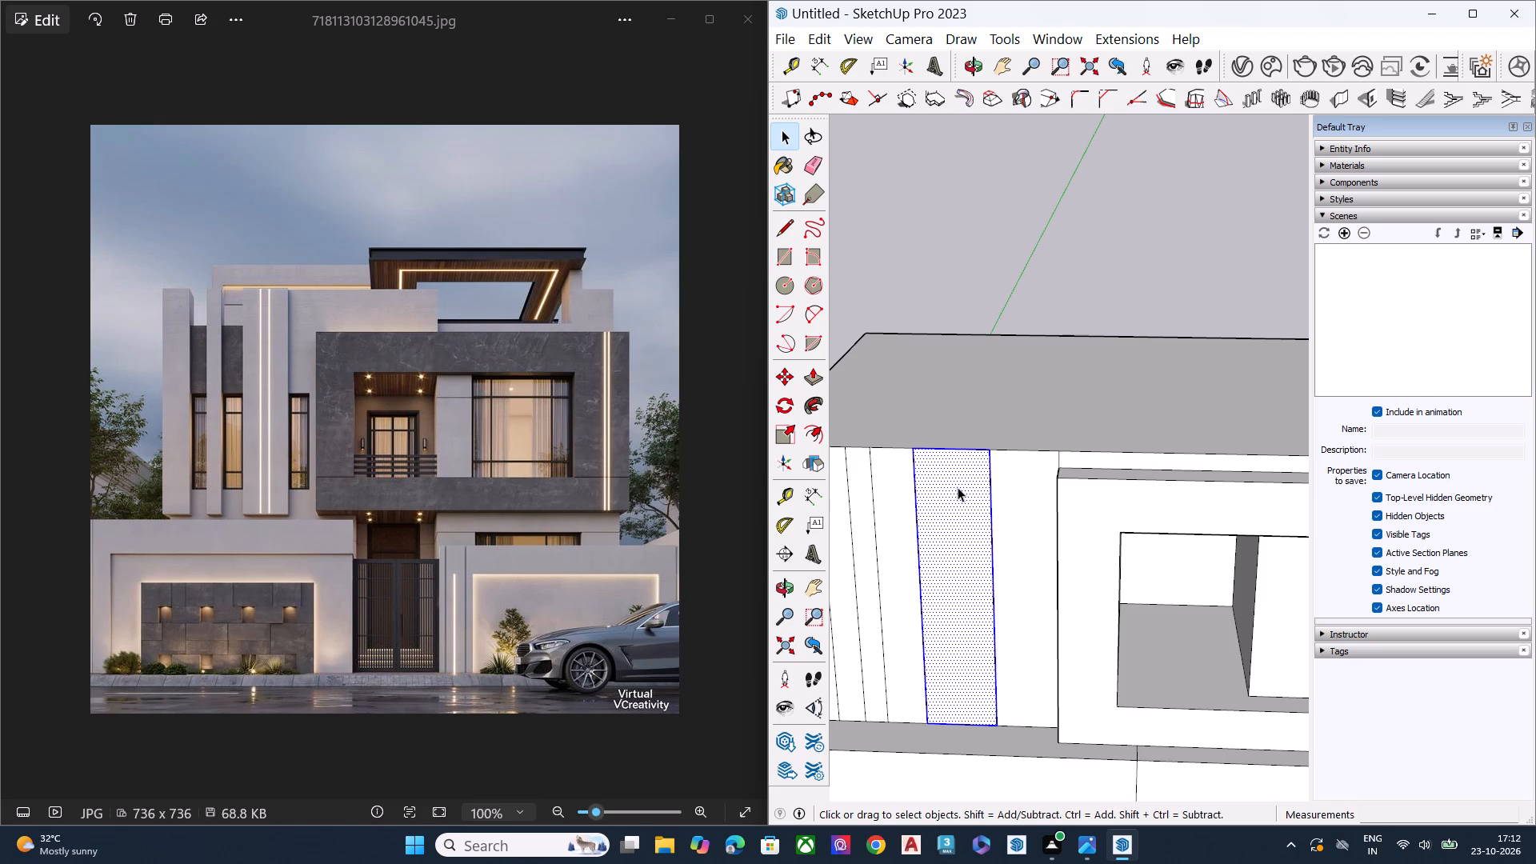
pyautogui.press('s')
pyautogui.scroll(-4, 1178, 430)
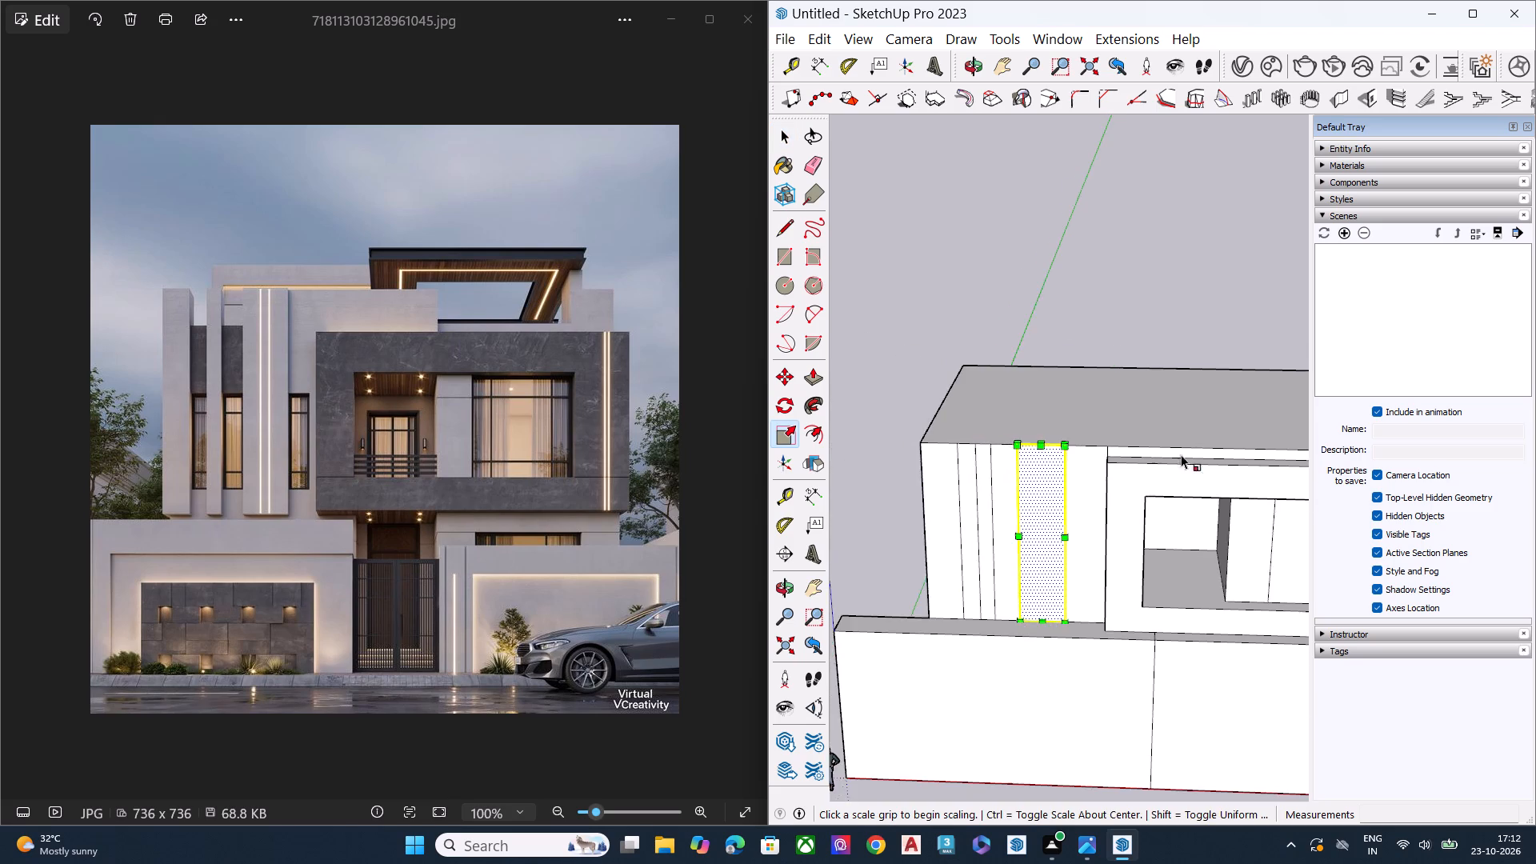
pyautogui.scroll(-2, 1181, 454)
pyautogui.moveTo(1031, 478); pyautogui.dragTo(1034, 413, button='middle')
pyautogui.scroll(5, 1033, 429)
pyautogui.click(1026, 589)
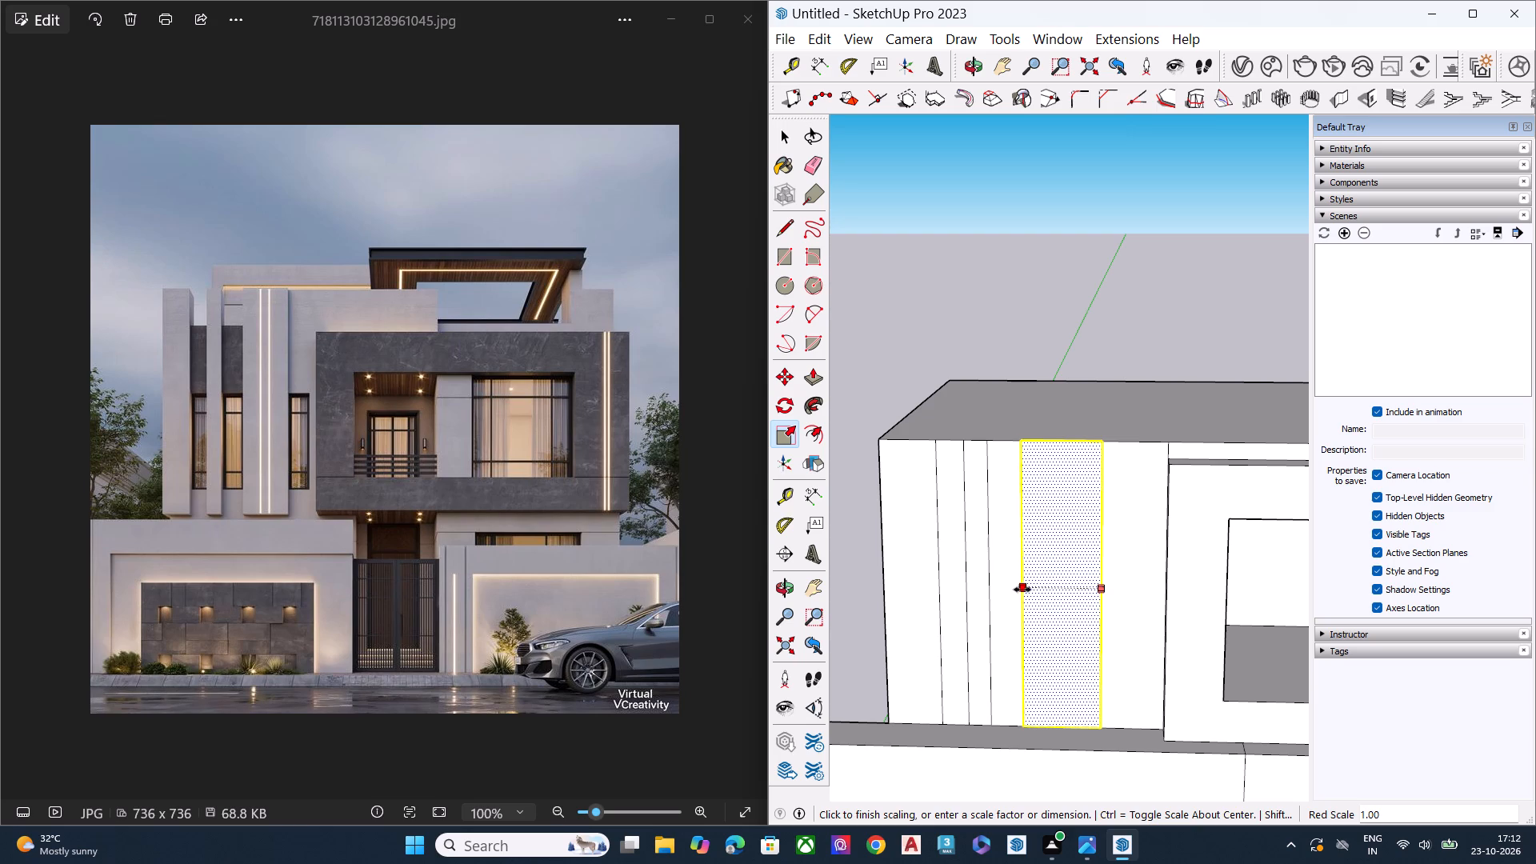
pyautogui.press('v')
pyautogui.press('s')
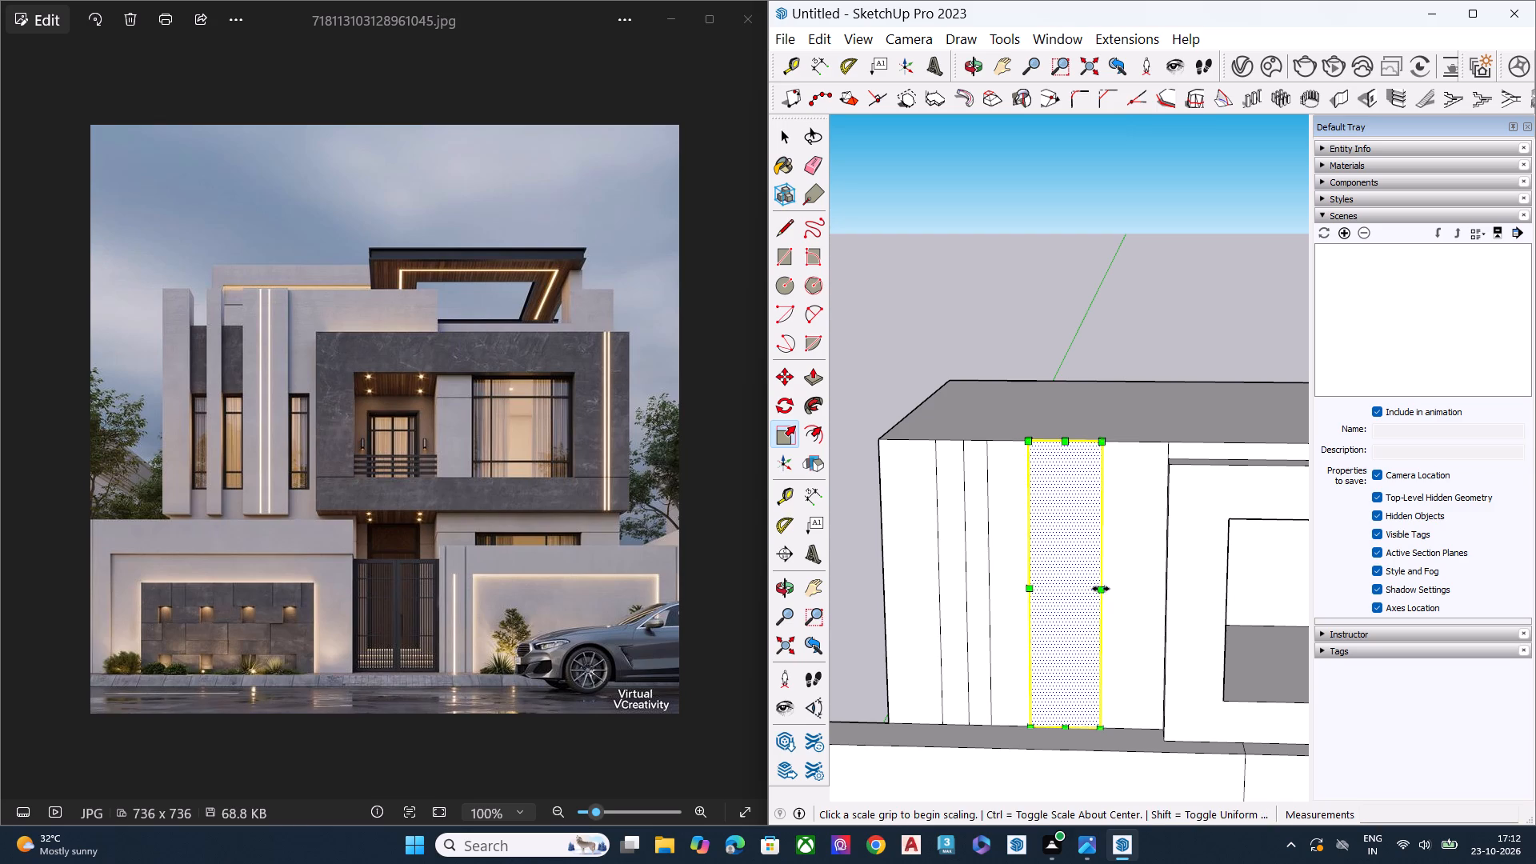
pyautogui.click(1102, 589)
pyautogui.click(1105, 590)
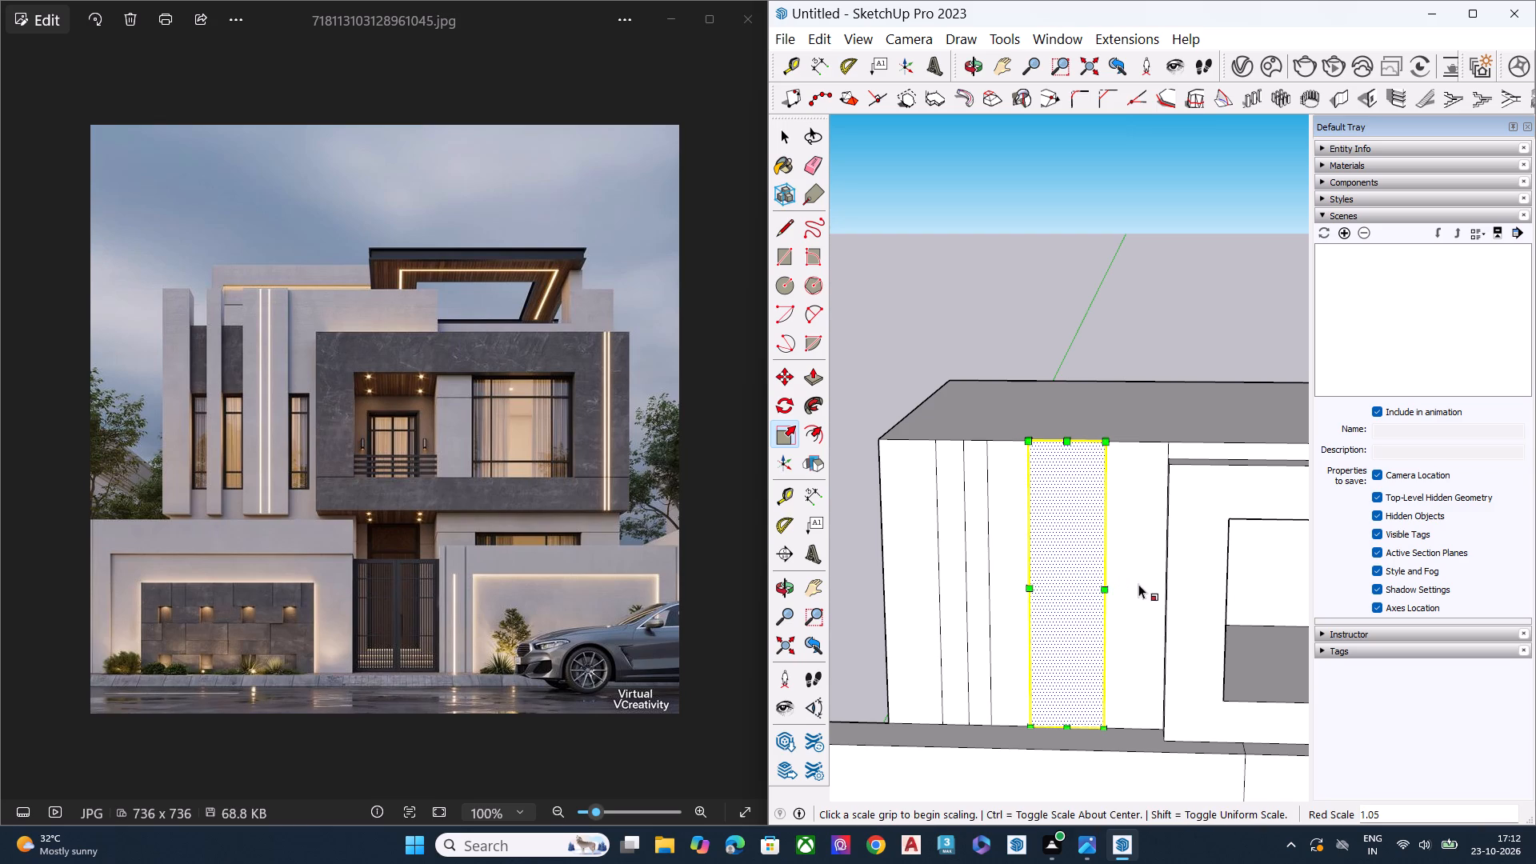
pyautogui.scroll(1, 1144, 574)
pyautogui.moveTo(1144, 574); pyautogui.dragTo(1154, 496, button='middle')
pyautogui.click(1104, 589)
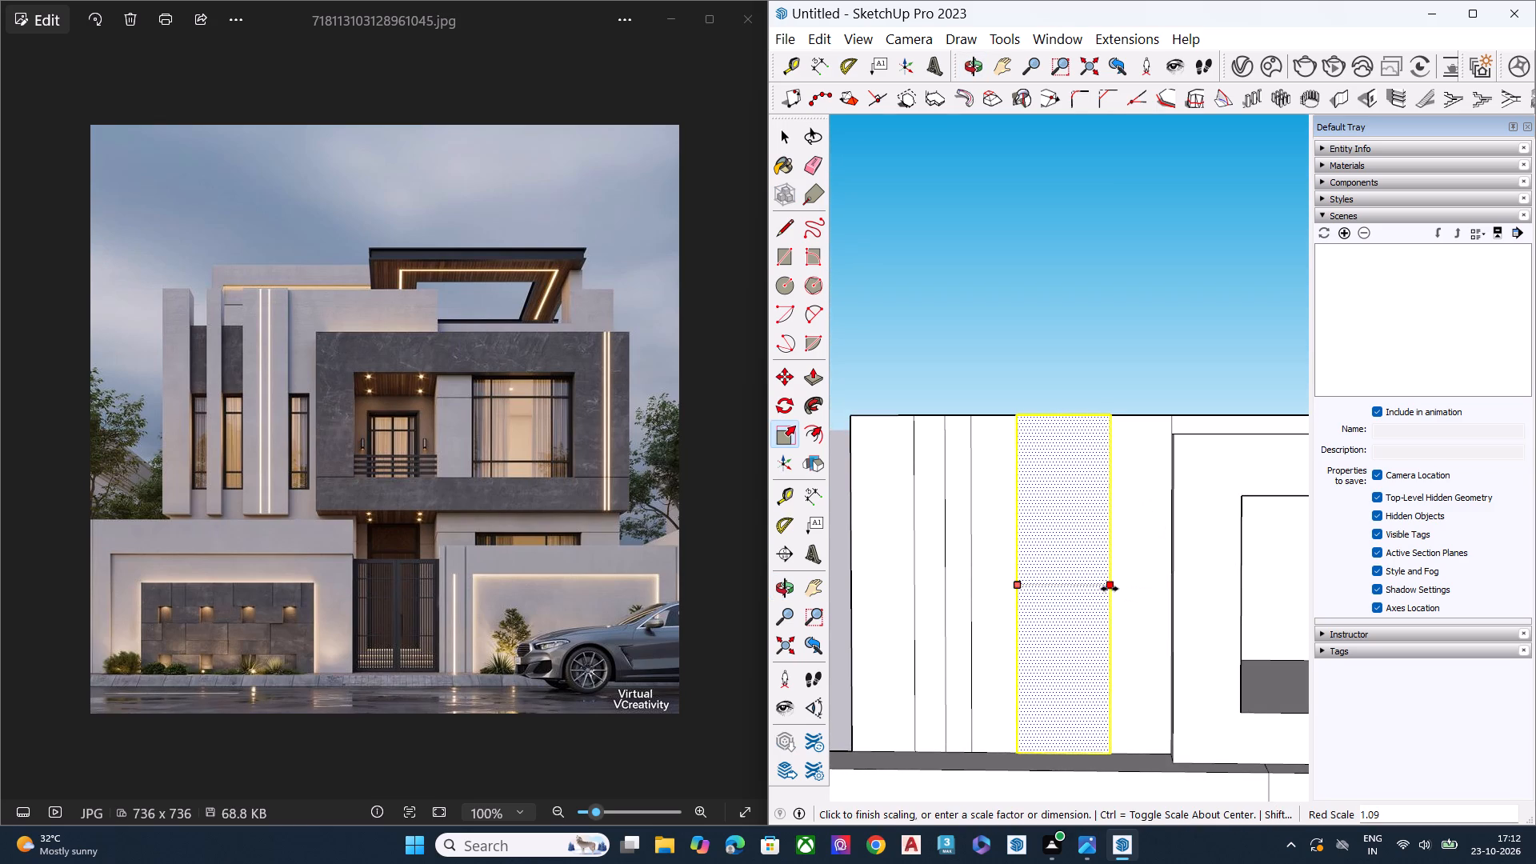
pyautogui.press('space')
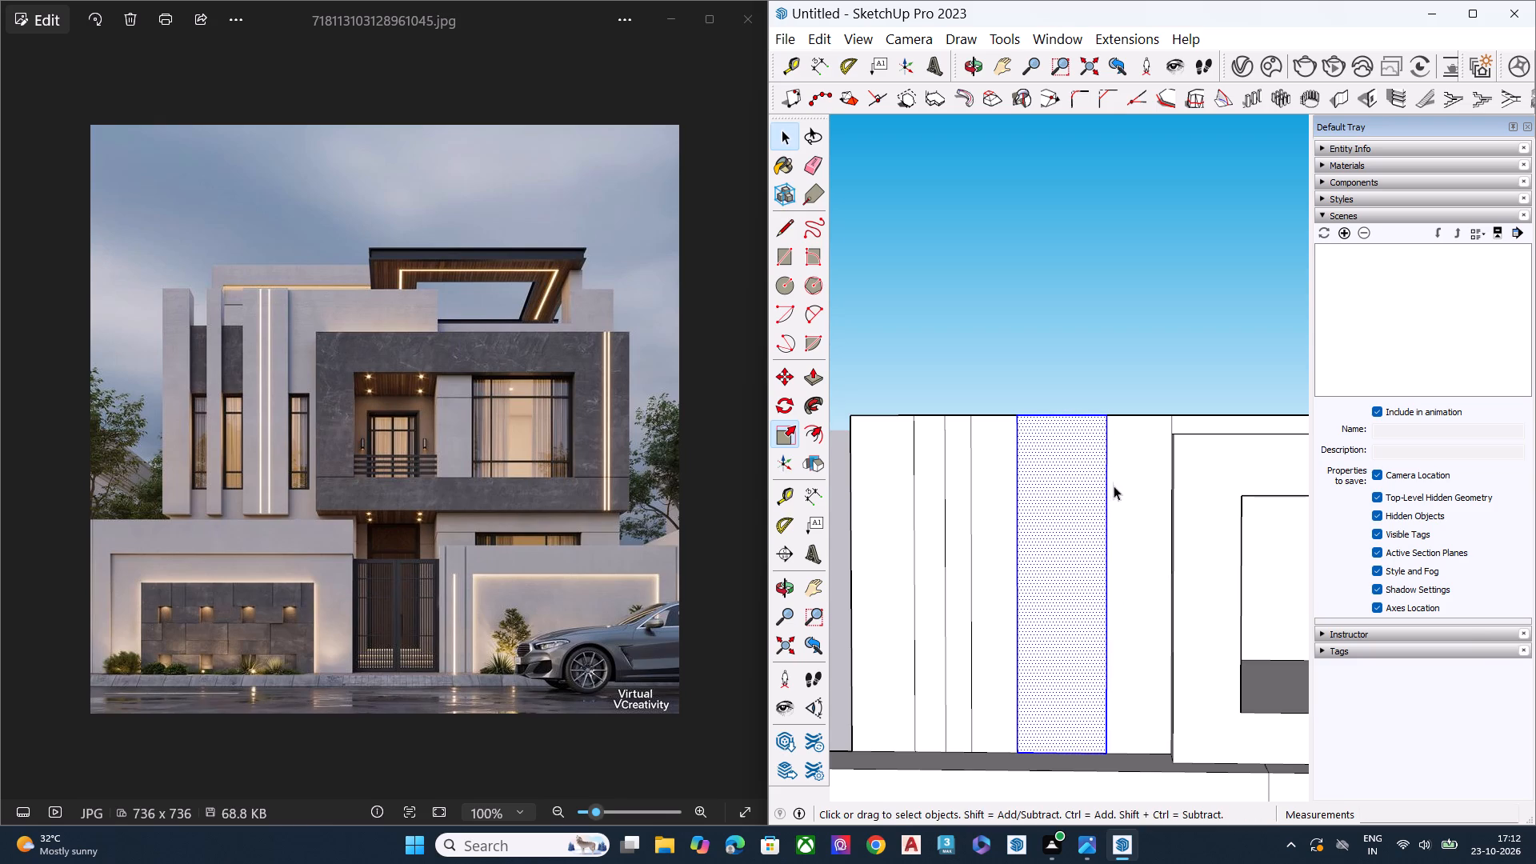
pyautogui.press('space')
# Inspect the wall strips and the projecting frame at an angle and from above.
pyautogui.moveTo(1093, 443); pyautogui.dragTo(1064, 750, button='middle')
pyautogui.moveTo(1171, 472); pyautogui.dragTo(1076, 636, button='middle')
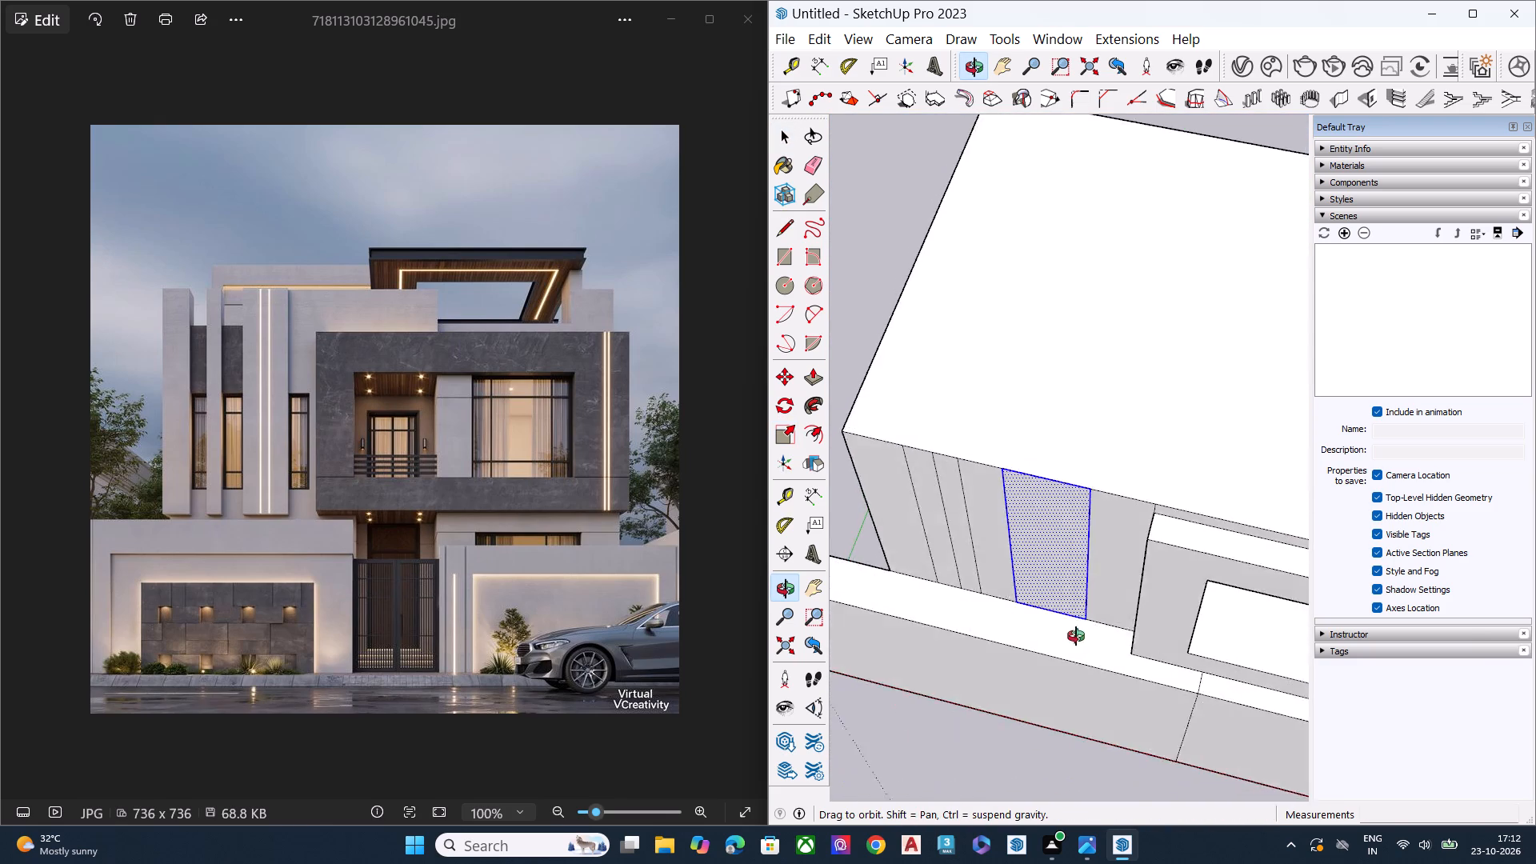
pyautogui.moveTo(1076, 636); pyautogui.dragTo(891, 673, button='middle')
pyautogui.scroll(2, 943, 538)
pyautogui.scroll(-3, 958, 518)
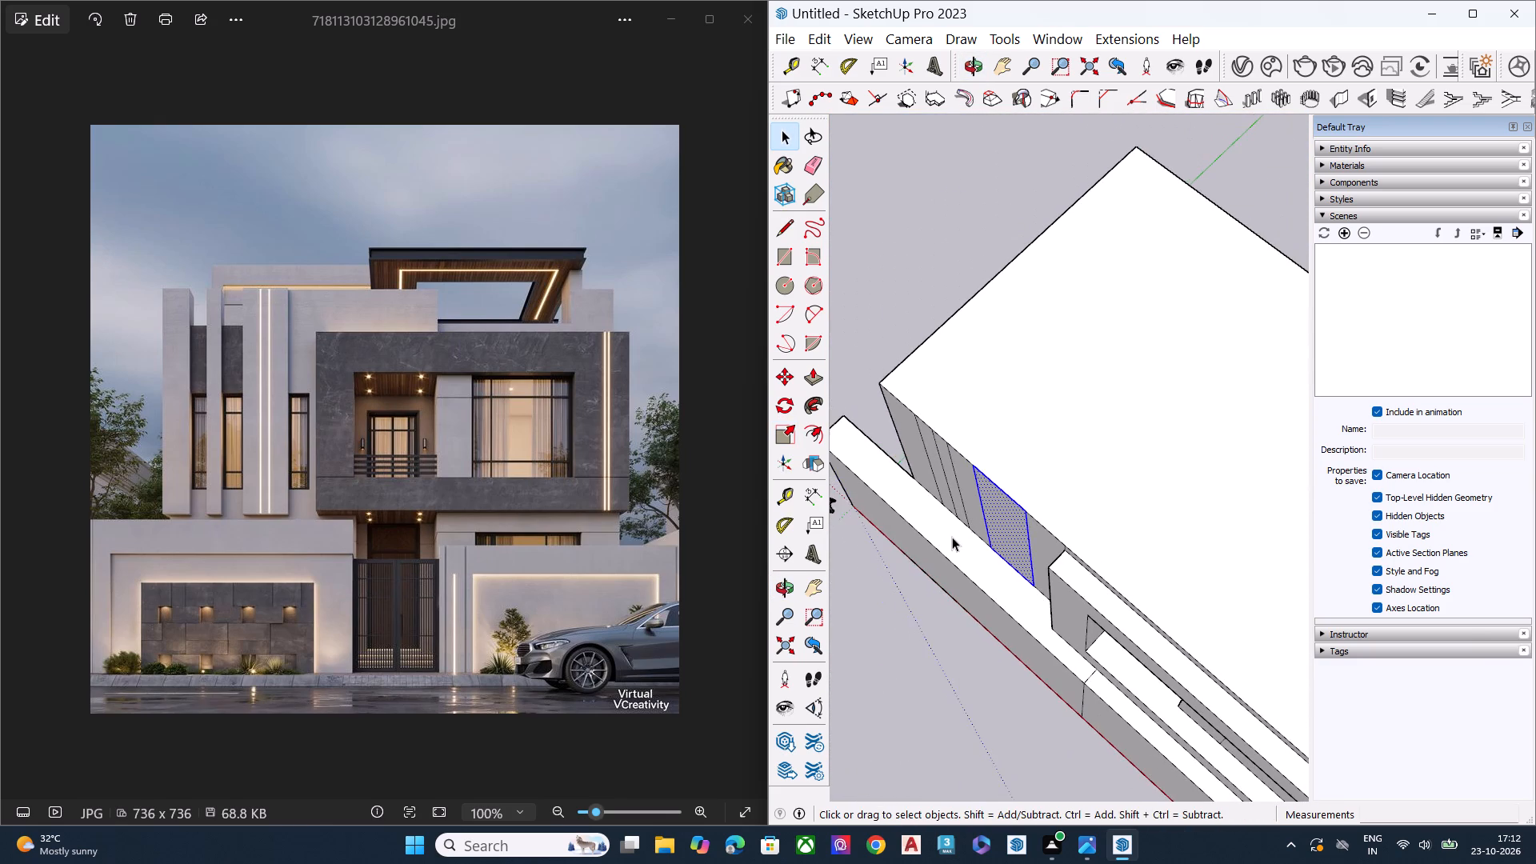
pyautogui.scroll(-1, 952, 537)
pyautogui.moveTo(1113, 567); pyautogui.dragTo(931, 578, button='middle')
pyautogui.scroll(-9, 1009, 466)
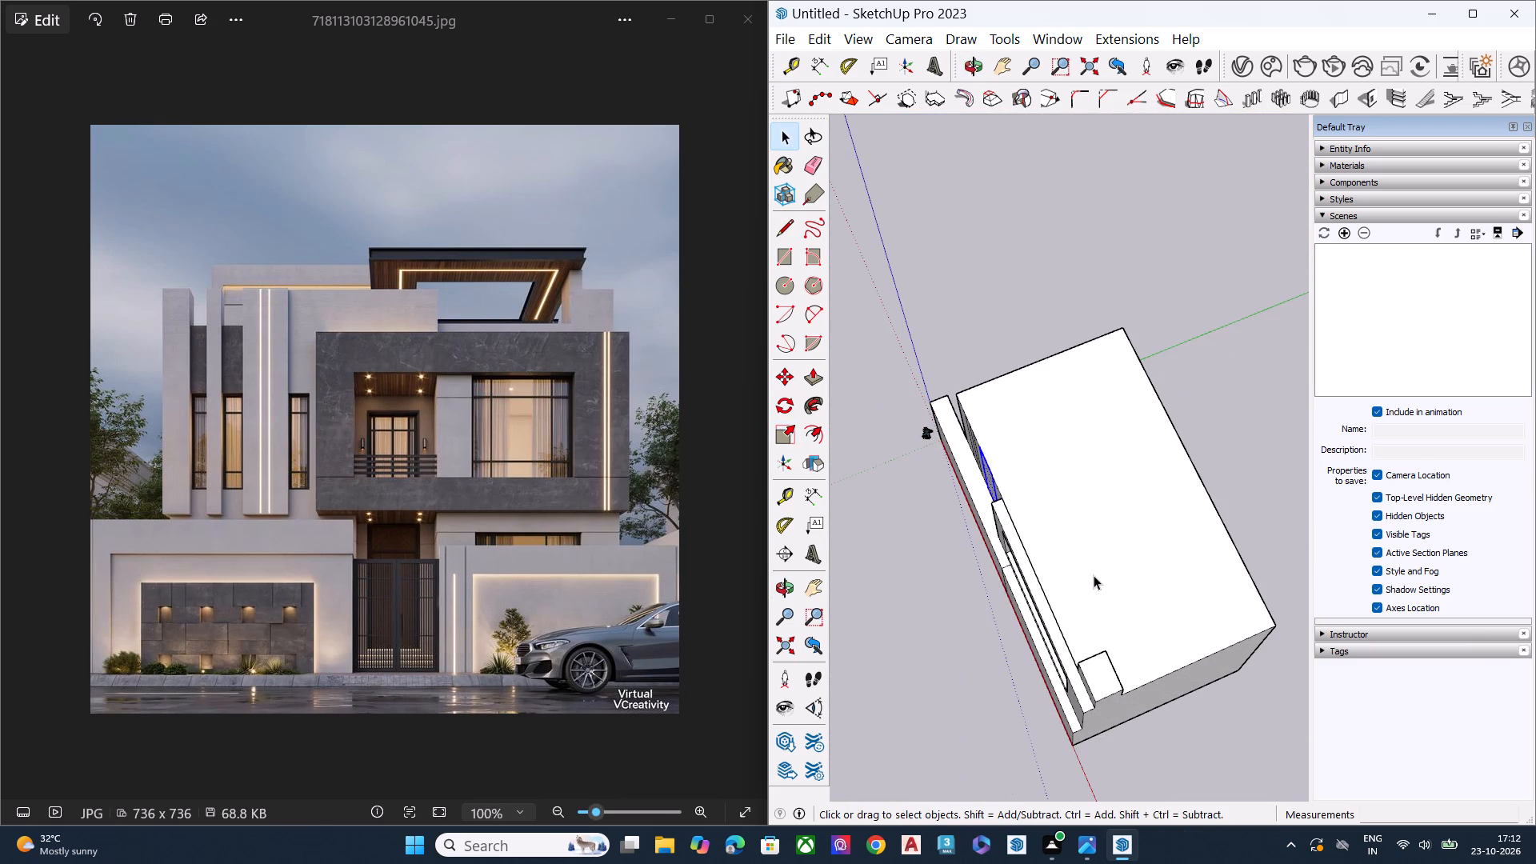
pyautogui.moveTo(1094, 575); pyautogui.dragTo(1078, 602, button='middle')
pyautogui.press('space')
pyautogui.scroll(2, 1014, 516)
pyautogui.scroll(-1, 1000, 496)
pyautogui.scroll(7, 1000, 496)
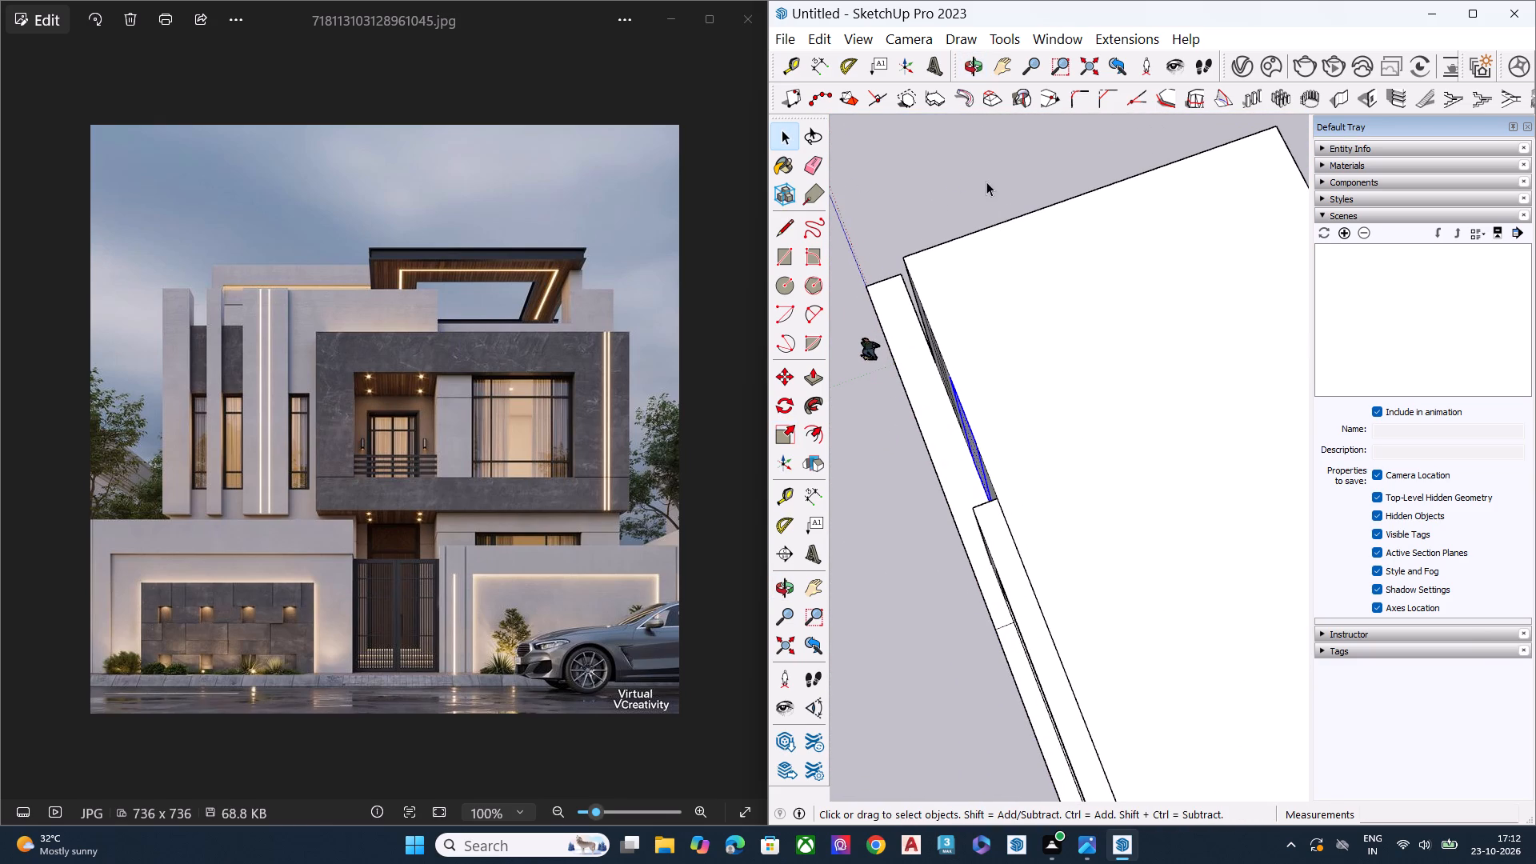
# Inspect close up how far the frame projects where it meets the wall strips.
pyautogui.click(986, 182)
pyautogui.scroll(3, 940, 276)
pyautogui.scroll(-1, 914, 307)
pyautogui.scroll(10, 914, 307)
pyautogui.scroll(-7, 906, 338)
pyautogui.scroll(-9, 974, 365)
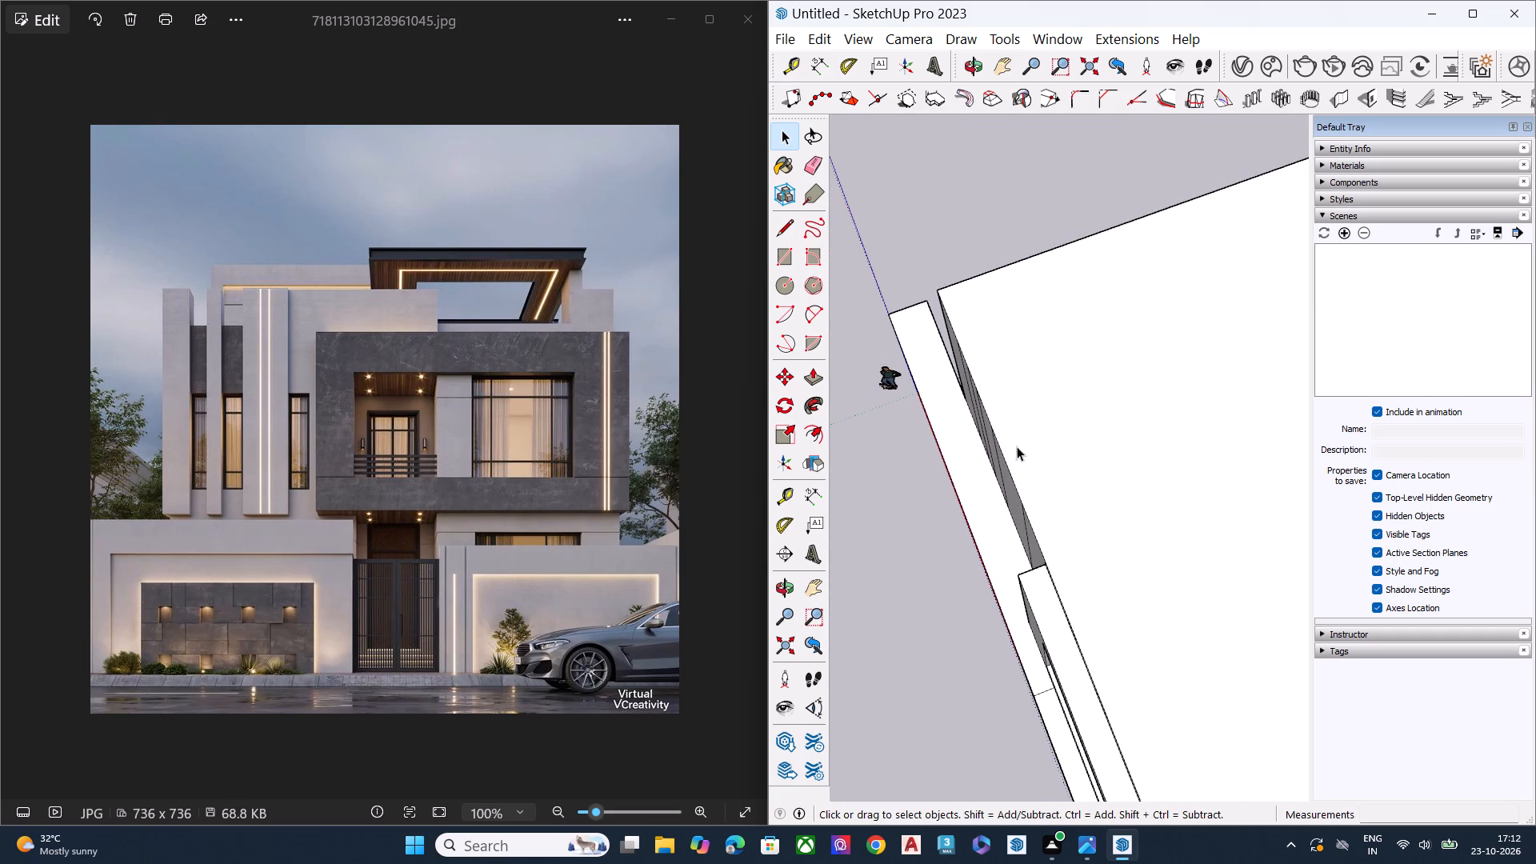
pyautogui.scroll(3, 1078, 606)
pyautogui.scroll(-1, 1056, 606)
pyautogui.scroll(2, 1056, 606)
pyautogui.moveTo(1046, 579); pyautogui.dragTo(1139, 273, button='middle')
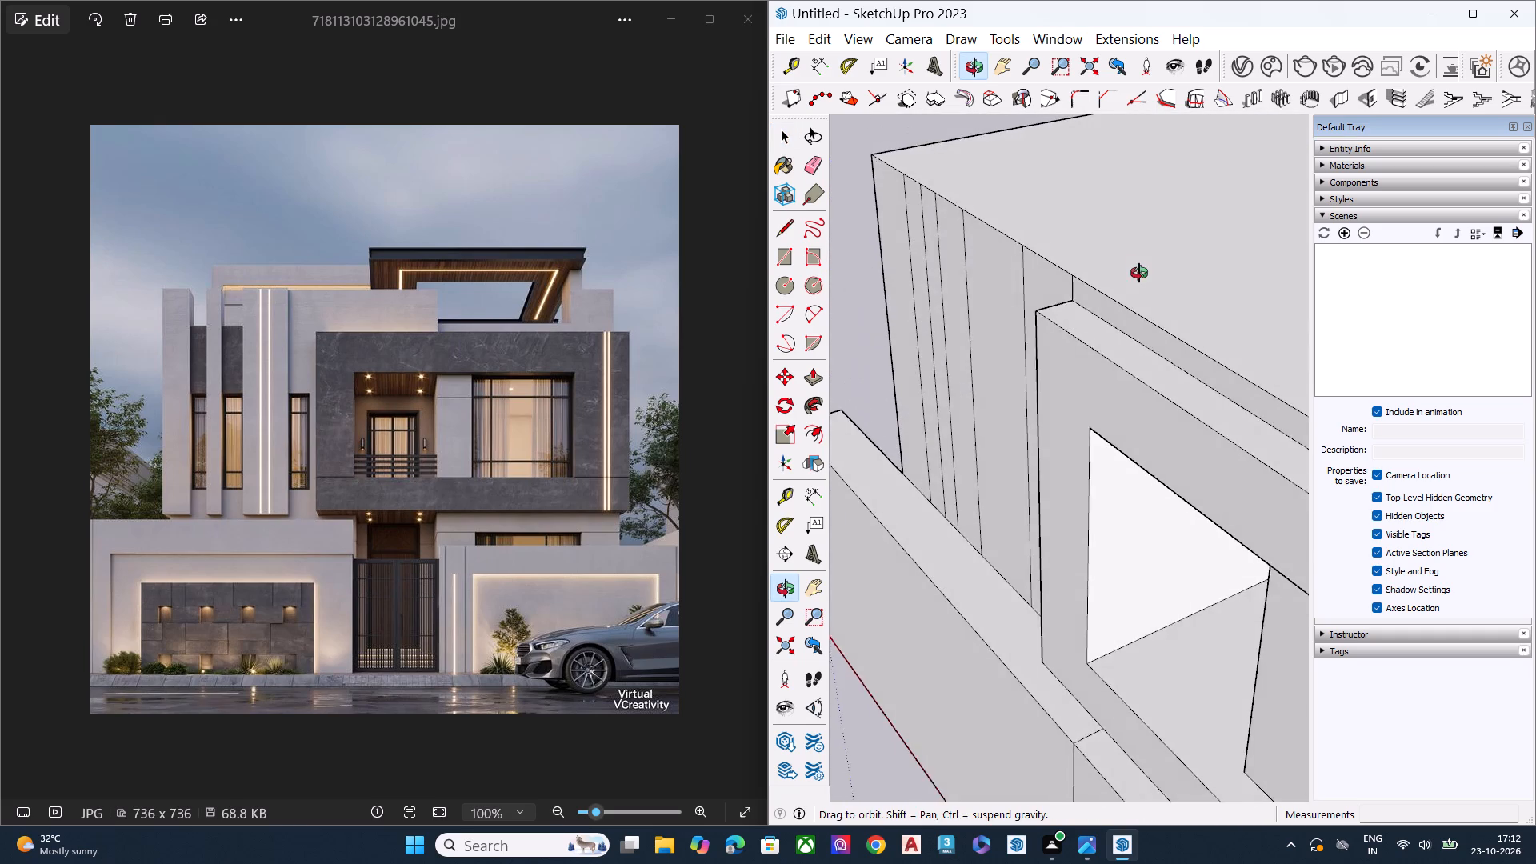
pyautogui.moveTo(1139, 273); pyautogui.dragTo(966, 506, button='middle')
pyautogui.scroll(3, 977, 508)
pyautogui.moveTo(1026, 497); pyautogui.dragTo(1037, 451, button='middle')
pyautogui.scroll(1, 1035, 460)
pyautogui.moveTo(1037, 451); pyautogui.dragTo(1042, 438, button='middle')
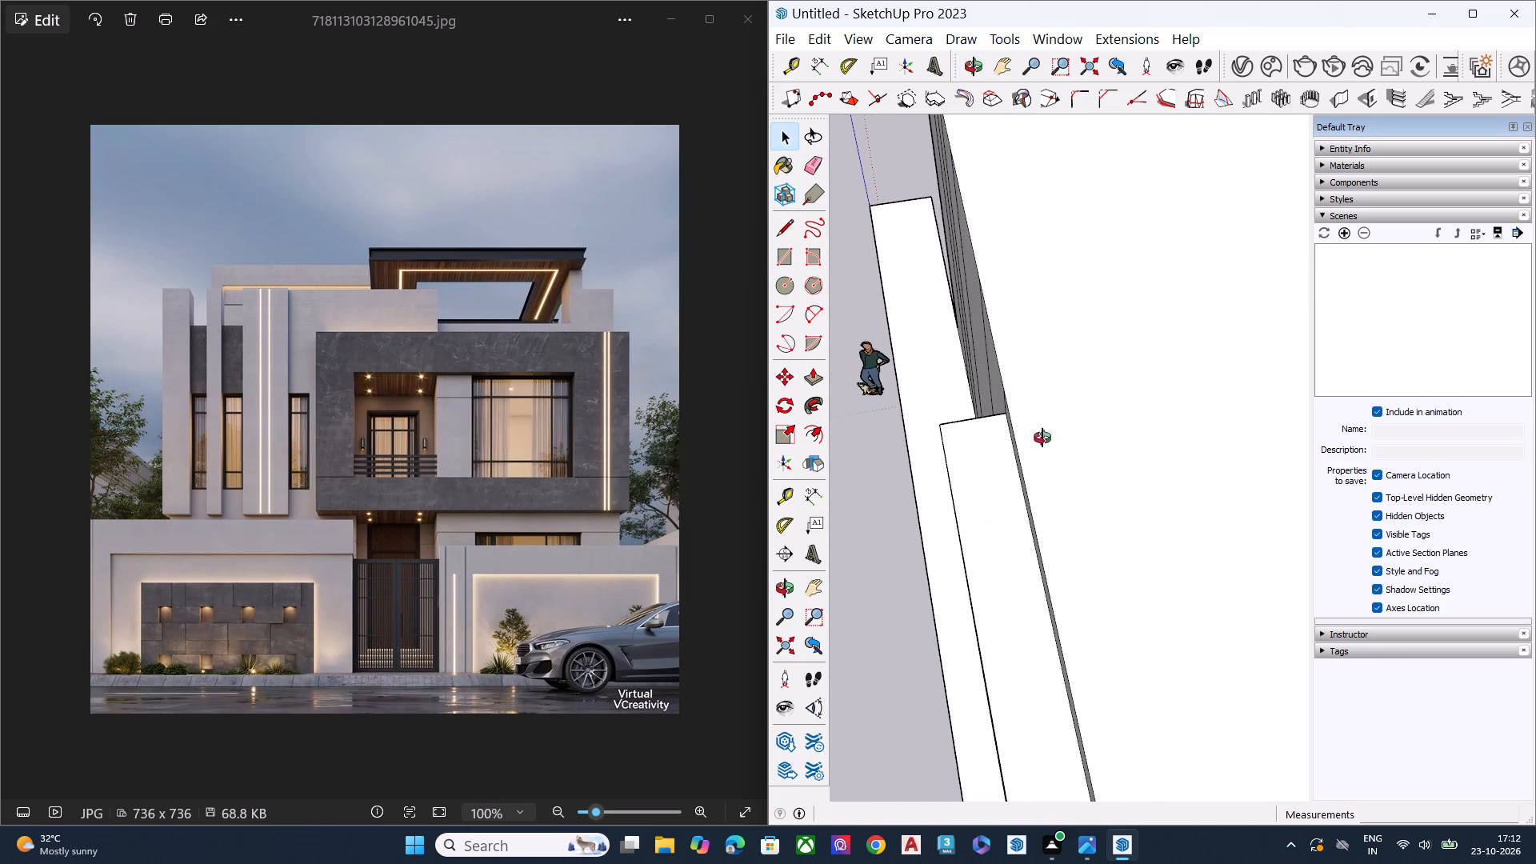
pyautogui.moveTo(1042, 438); pyautogui.dragTo(1110, 329, button='middle')
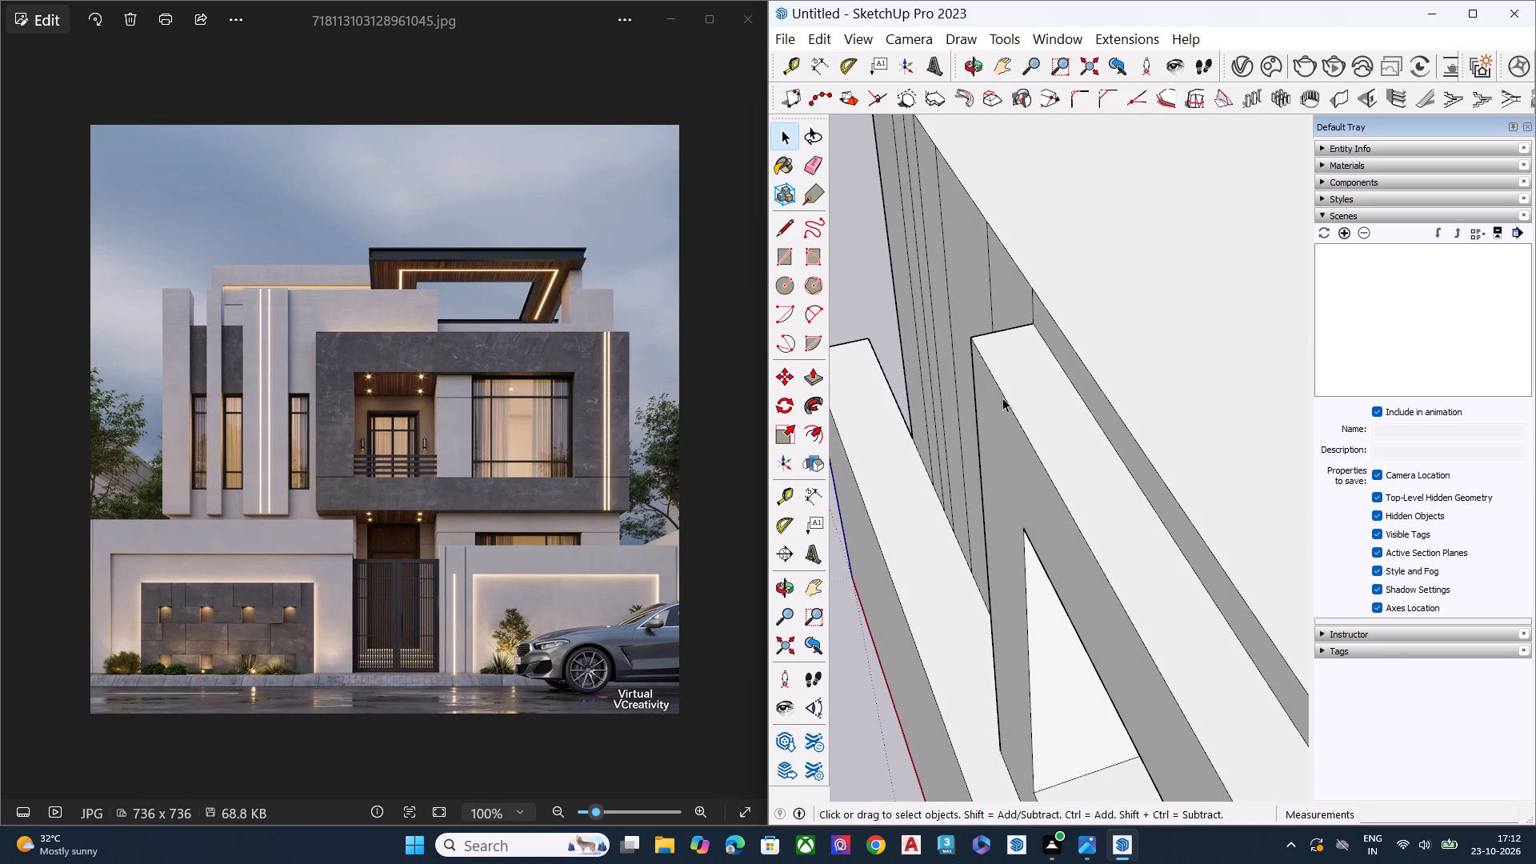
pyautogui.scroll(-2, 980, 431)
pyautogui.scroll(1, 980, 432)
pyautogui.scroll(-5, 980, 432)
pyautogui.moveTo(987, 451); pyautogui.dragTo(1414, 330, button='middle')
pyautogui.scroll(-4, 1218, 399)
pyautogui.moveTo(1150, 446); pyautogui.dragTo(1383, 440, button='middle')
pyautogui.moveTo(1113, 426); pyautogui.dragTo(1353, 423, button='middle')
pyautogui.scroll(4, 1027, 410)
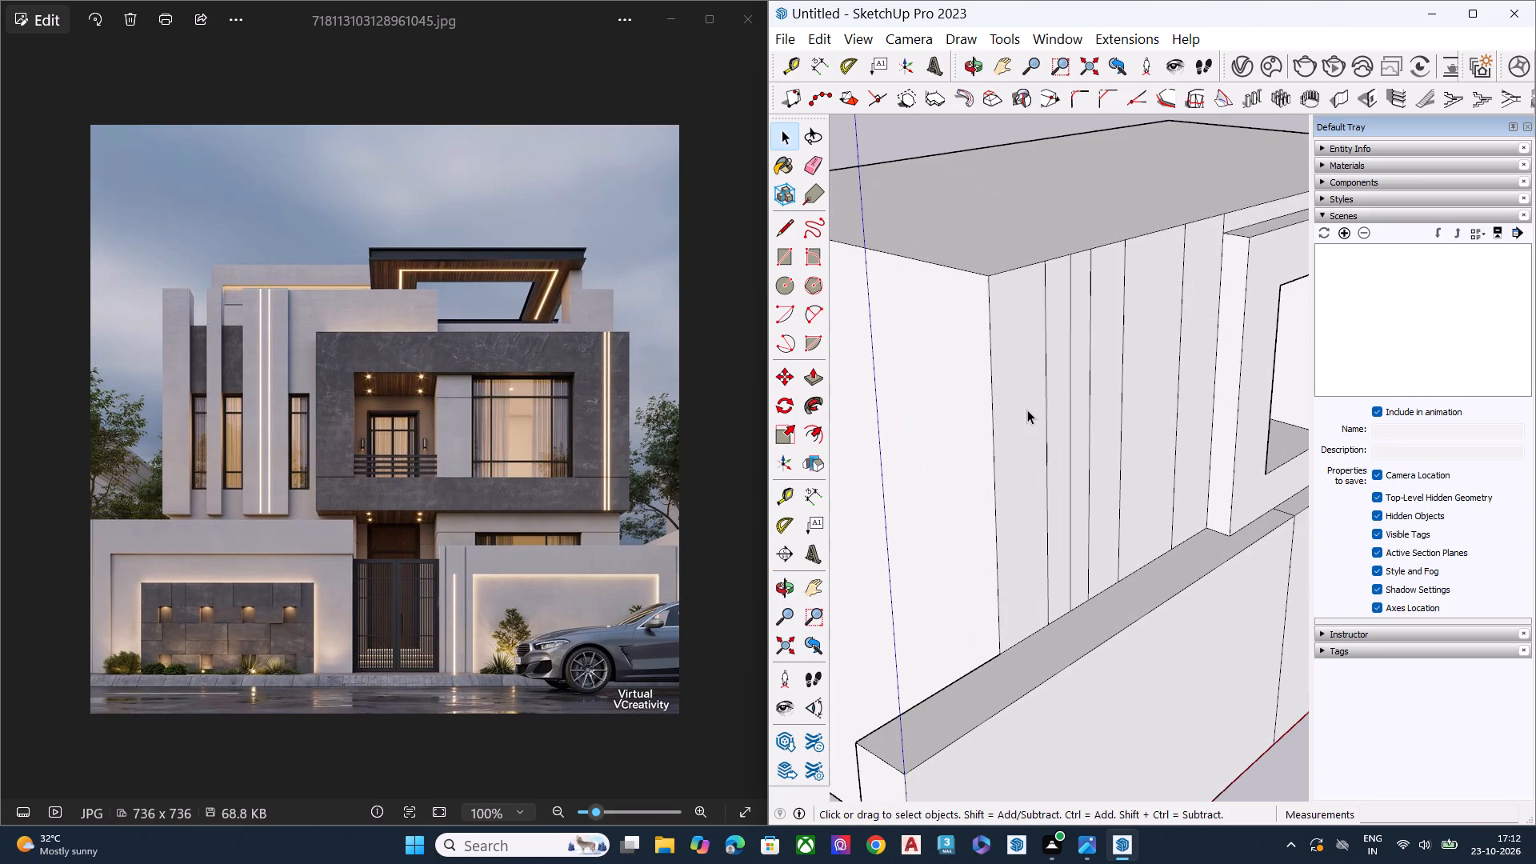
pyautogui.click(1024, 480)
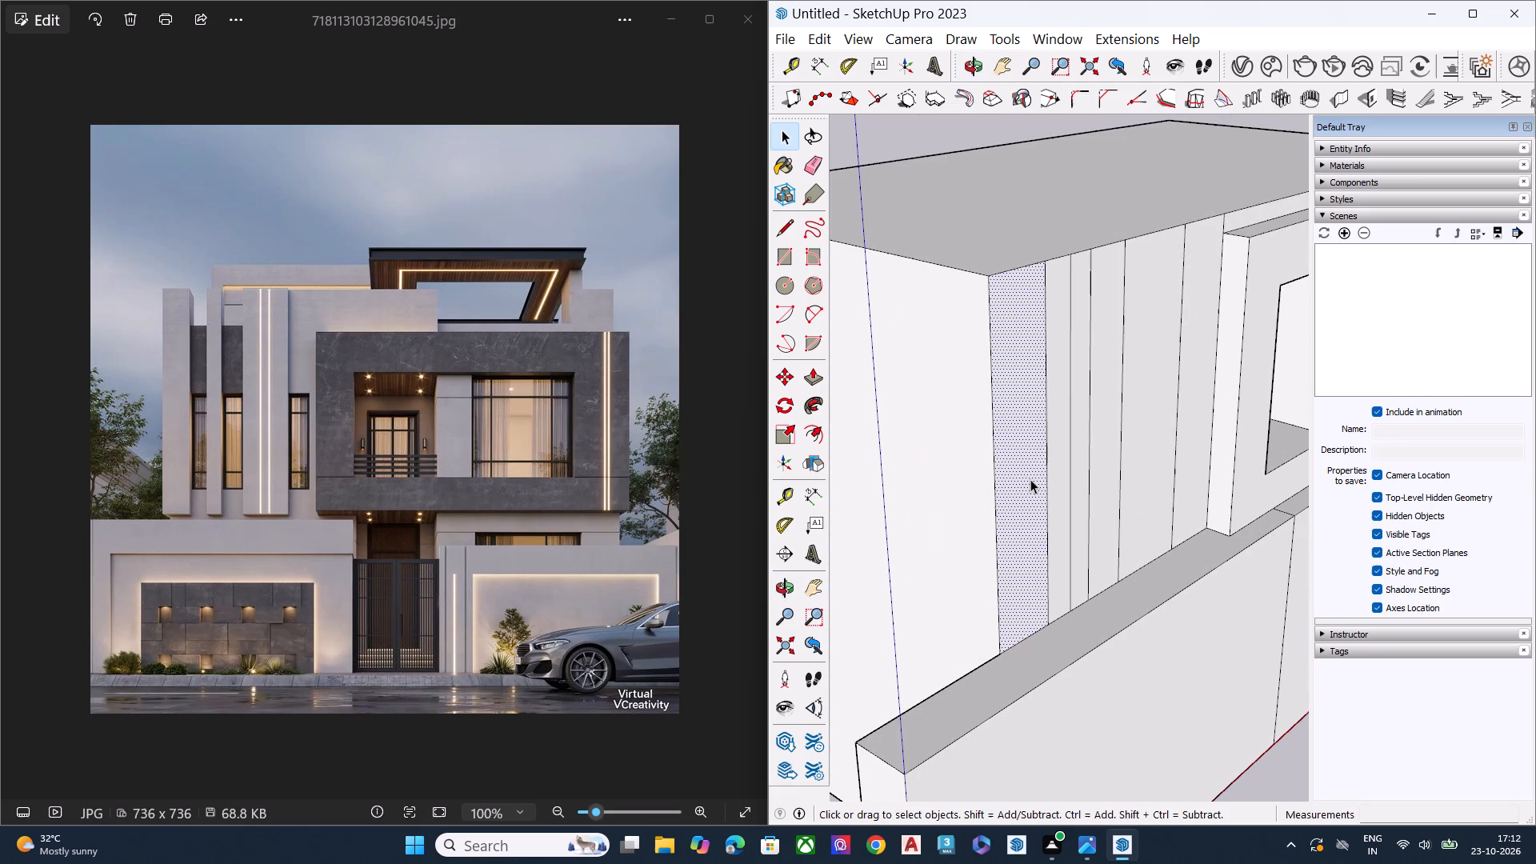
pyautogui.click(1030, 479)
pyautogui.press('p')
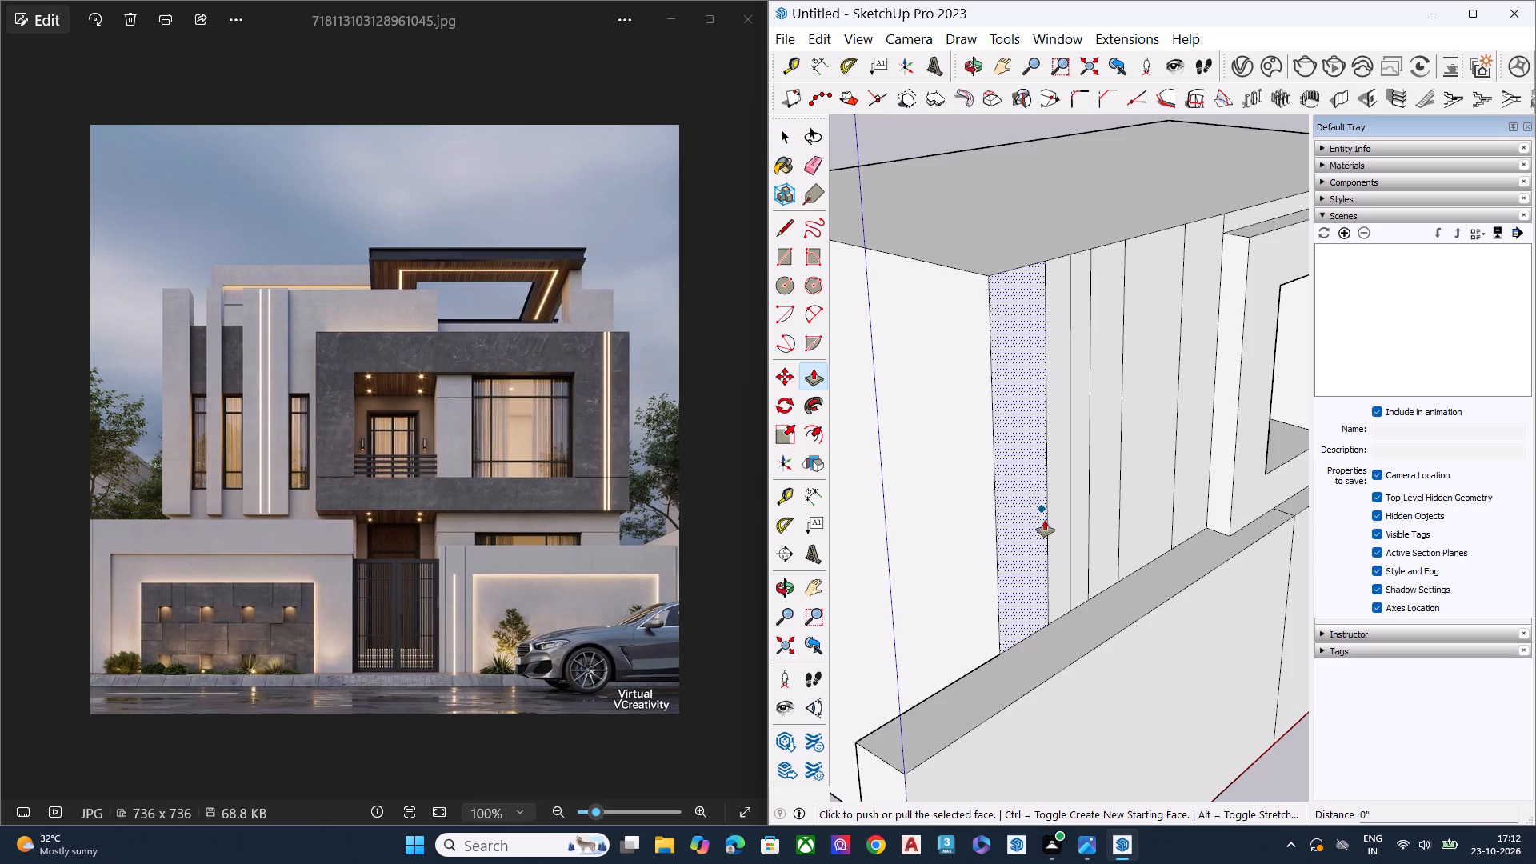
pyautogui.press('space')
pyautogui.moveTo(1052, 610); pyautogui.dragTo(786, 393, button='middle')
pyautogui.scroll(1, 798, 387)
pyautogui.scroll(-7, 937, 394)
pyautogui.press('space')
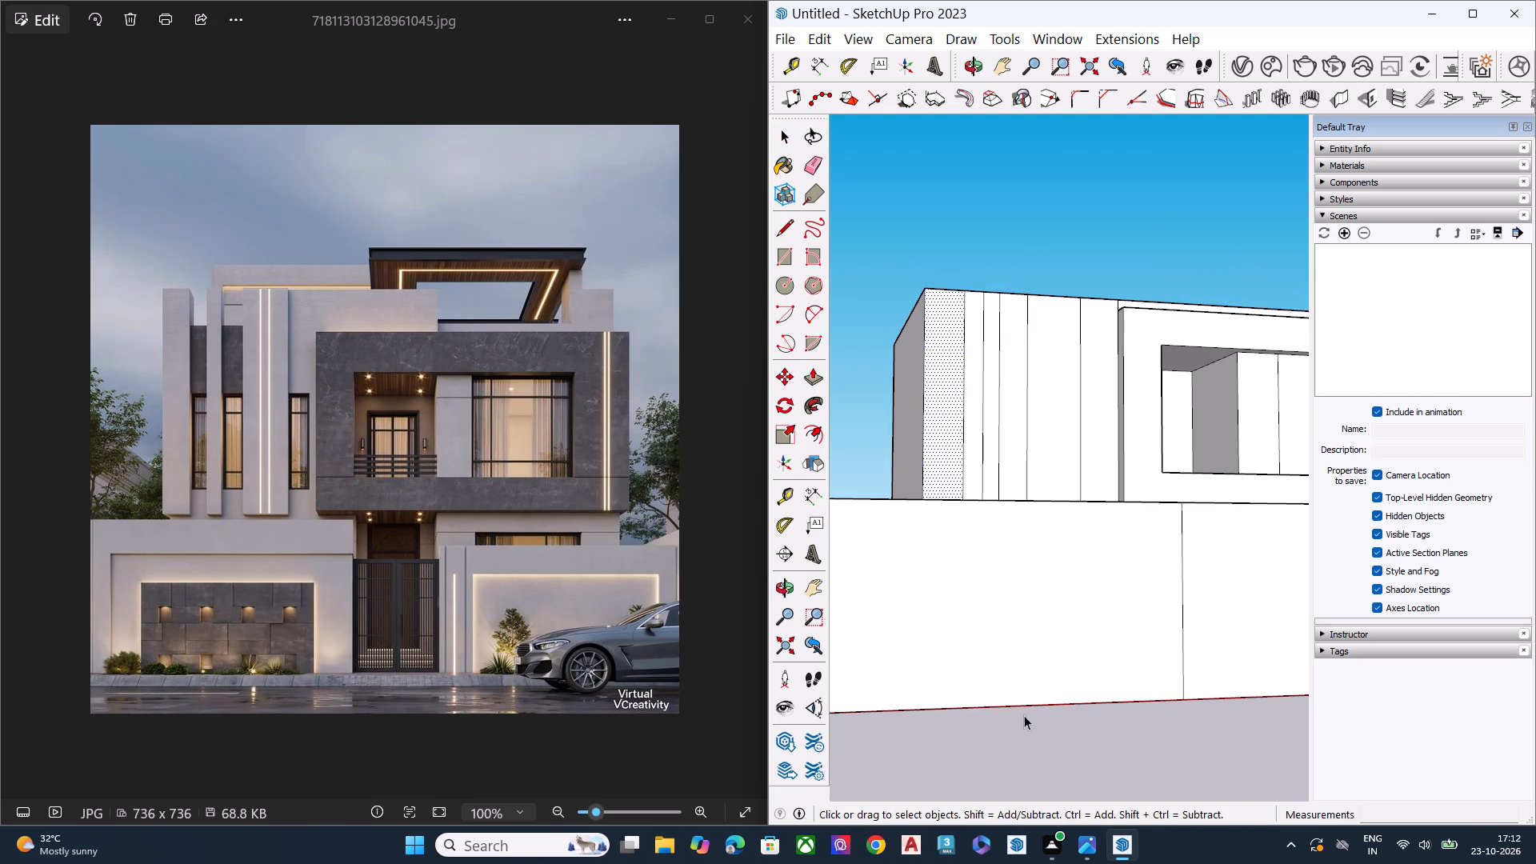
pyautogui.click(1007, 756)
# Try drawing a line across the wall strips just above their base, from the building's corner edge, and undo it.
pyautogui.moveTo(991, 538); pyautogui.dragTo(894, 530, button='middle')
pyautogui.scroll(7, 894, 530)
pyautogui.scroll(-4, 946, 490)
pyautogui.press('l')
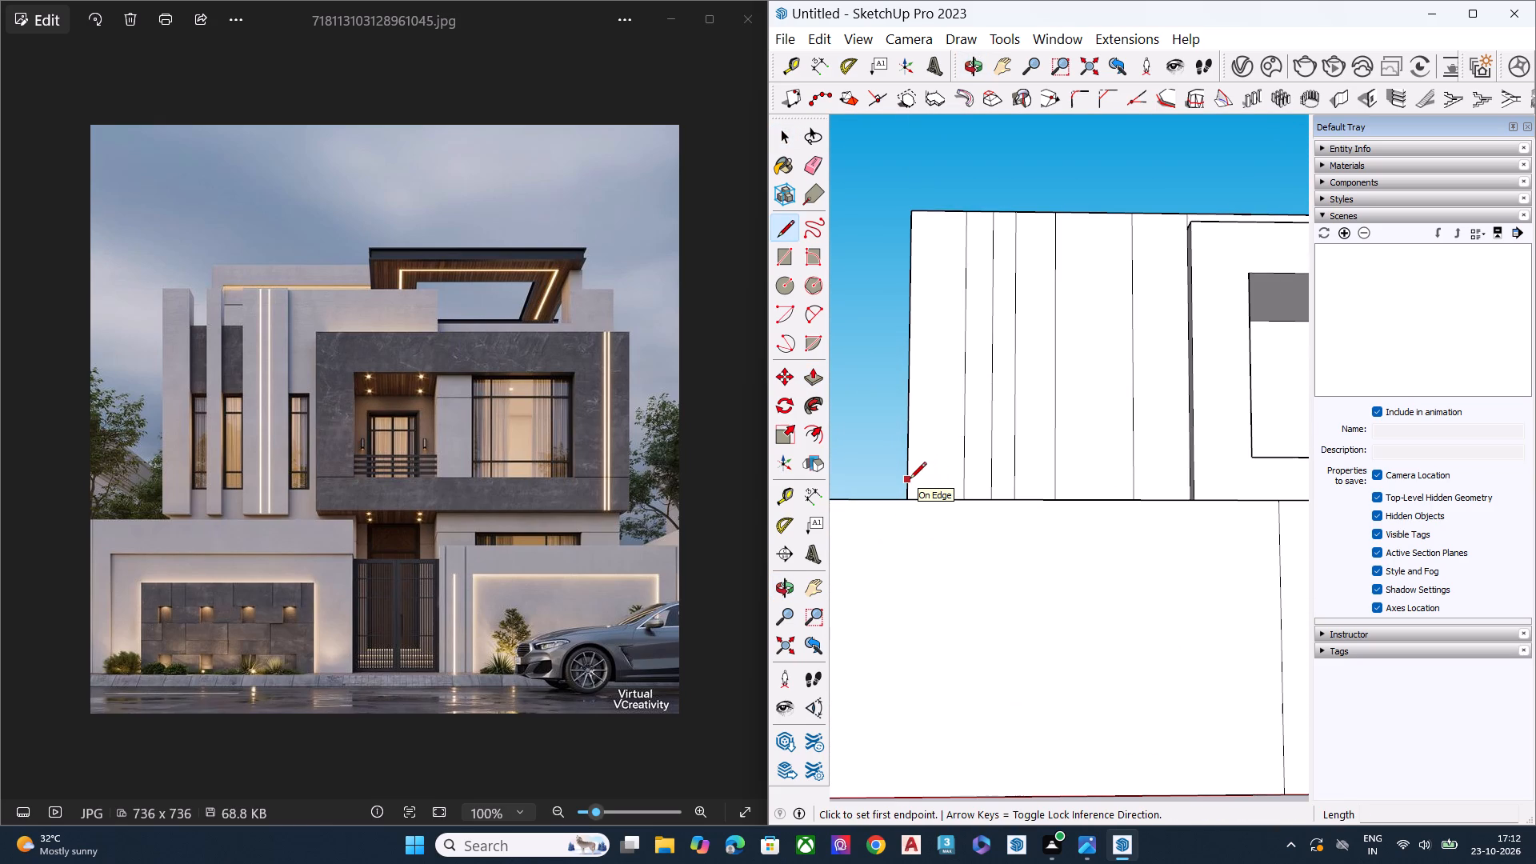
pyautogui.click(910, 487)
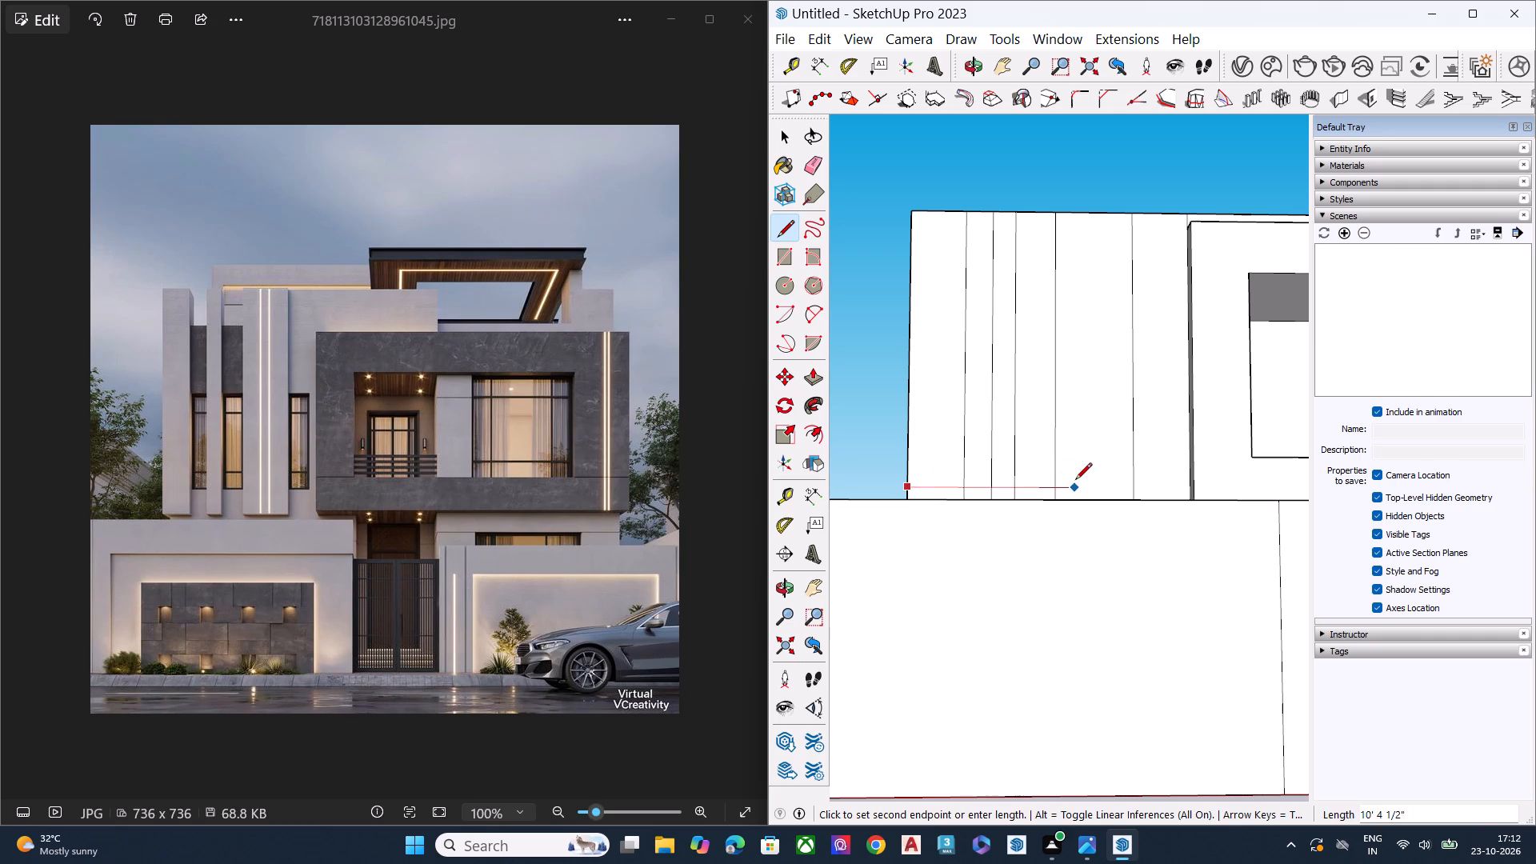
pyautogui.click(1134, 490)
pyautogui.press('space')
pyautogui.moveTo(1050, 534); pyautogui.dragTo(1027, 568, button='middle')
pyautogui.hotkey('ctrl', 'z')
# Draw a horizontal line about 14' 2" long just above the base, from the building's corner edge across the wall strips.
pyautogui.press('l')
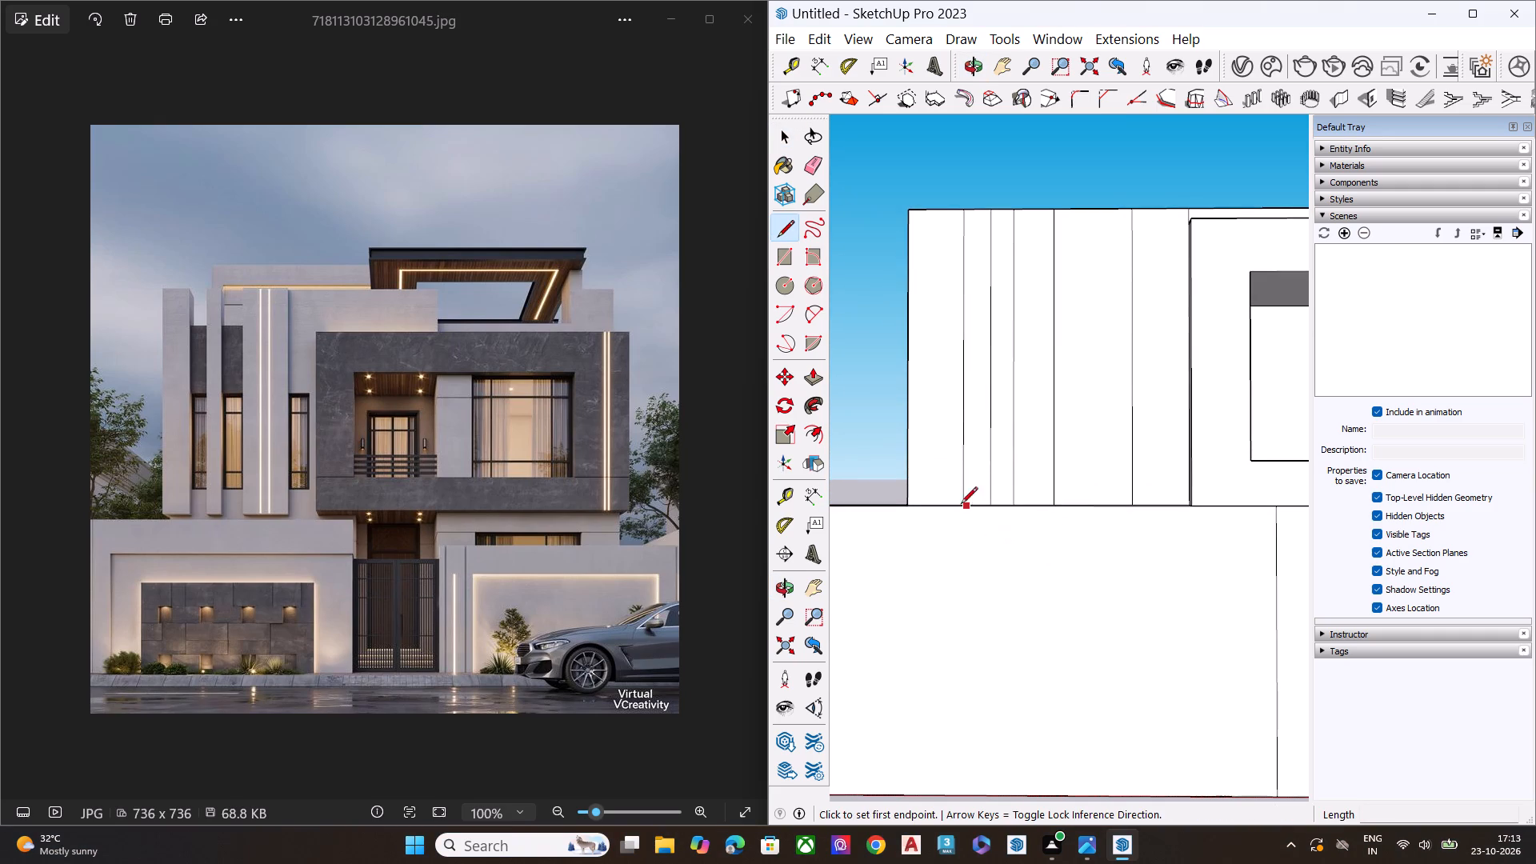
pyautogui.click(906, 493)
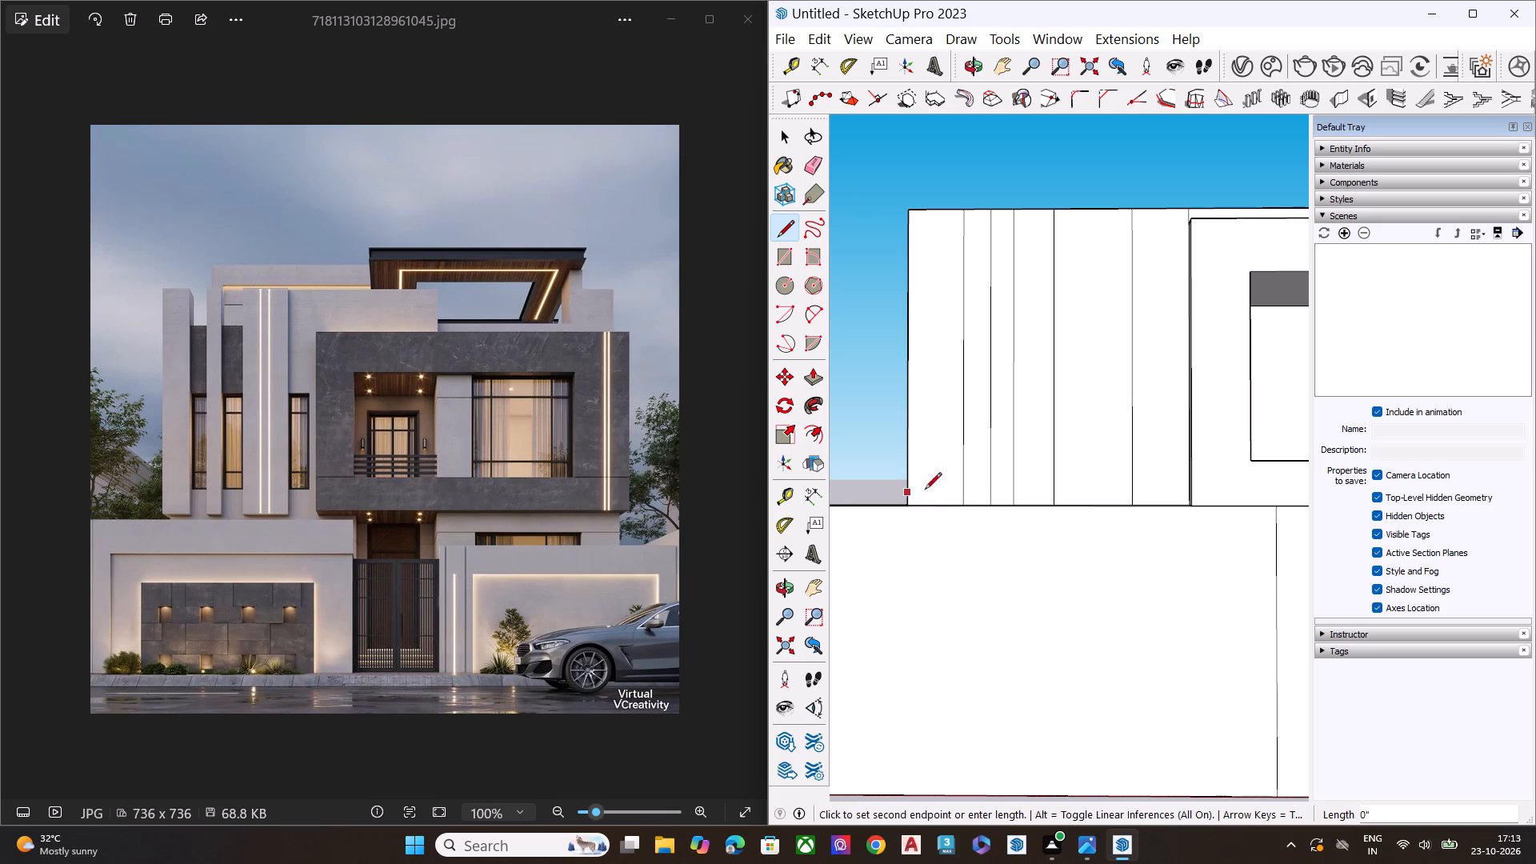
pyautogui.click(1133, 489)
pyautogui.press('space')
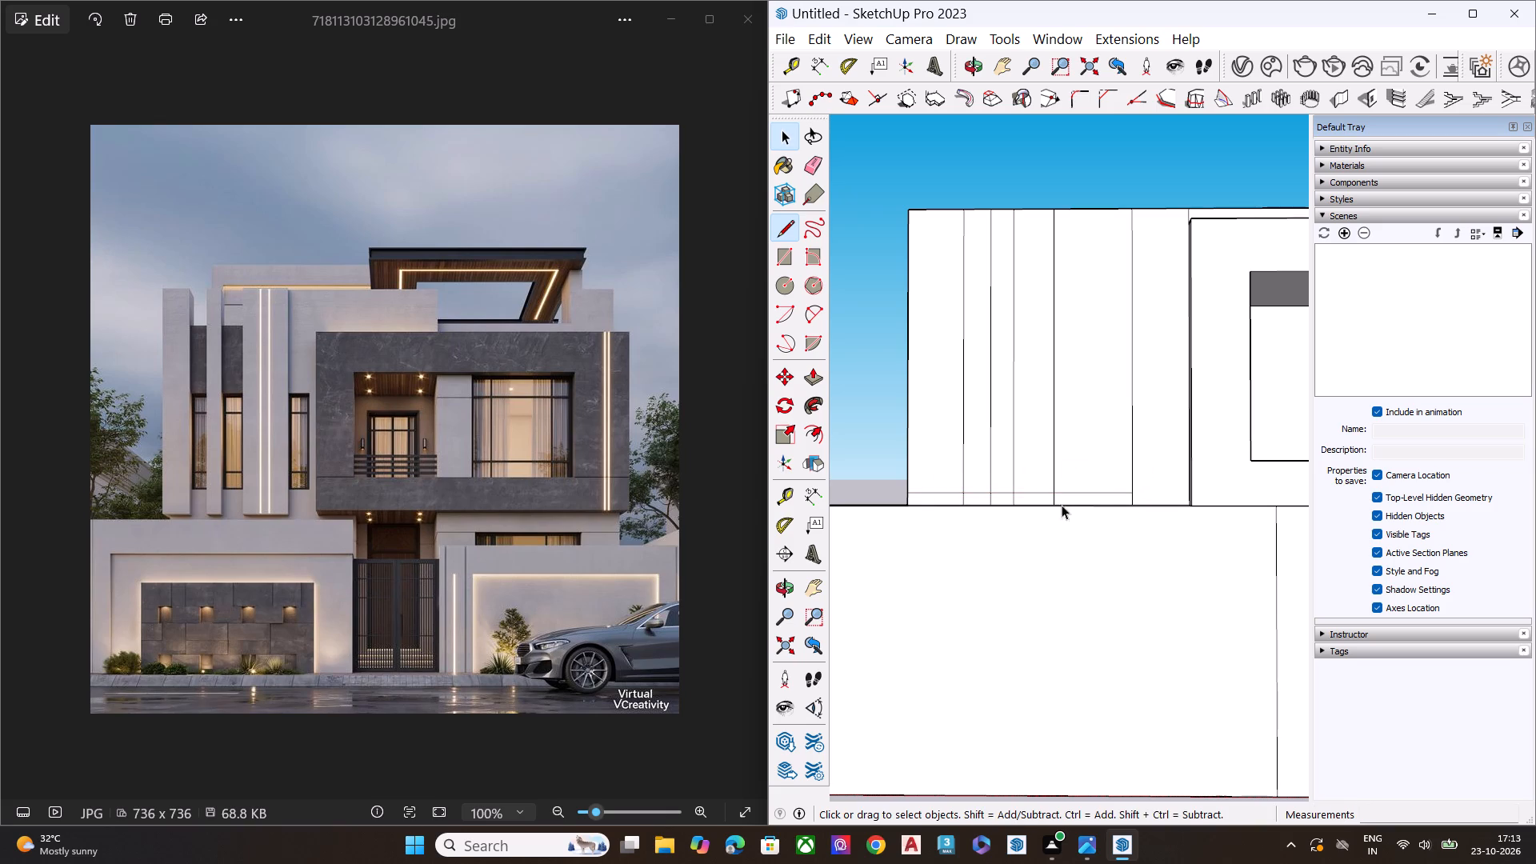
# Erase the base line between the three wall strips and the short vertical edges below it, leaving each strip closed at its foot.
pyautogui.scroll(1, 1029, 505)
pyautogui.press('e')
pyautogui.scroll(5, 974, 496)
pyautogui.scroll(-1, 962, 497)
pyautogui.scroll(1, 962, 497)
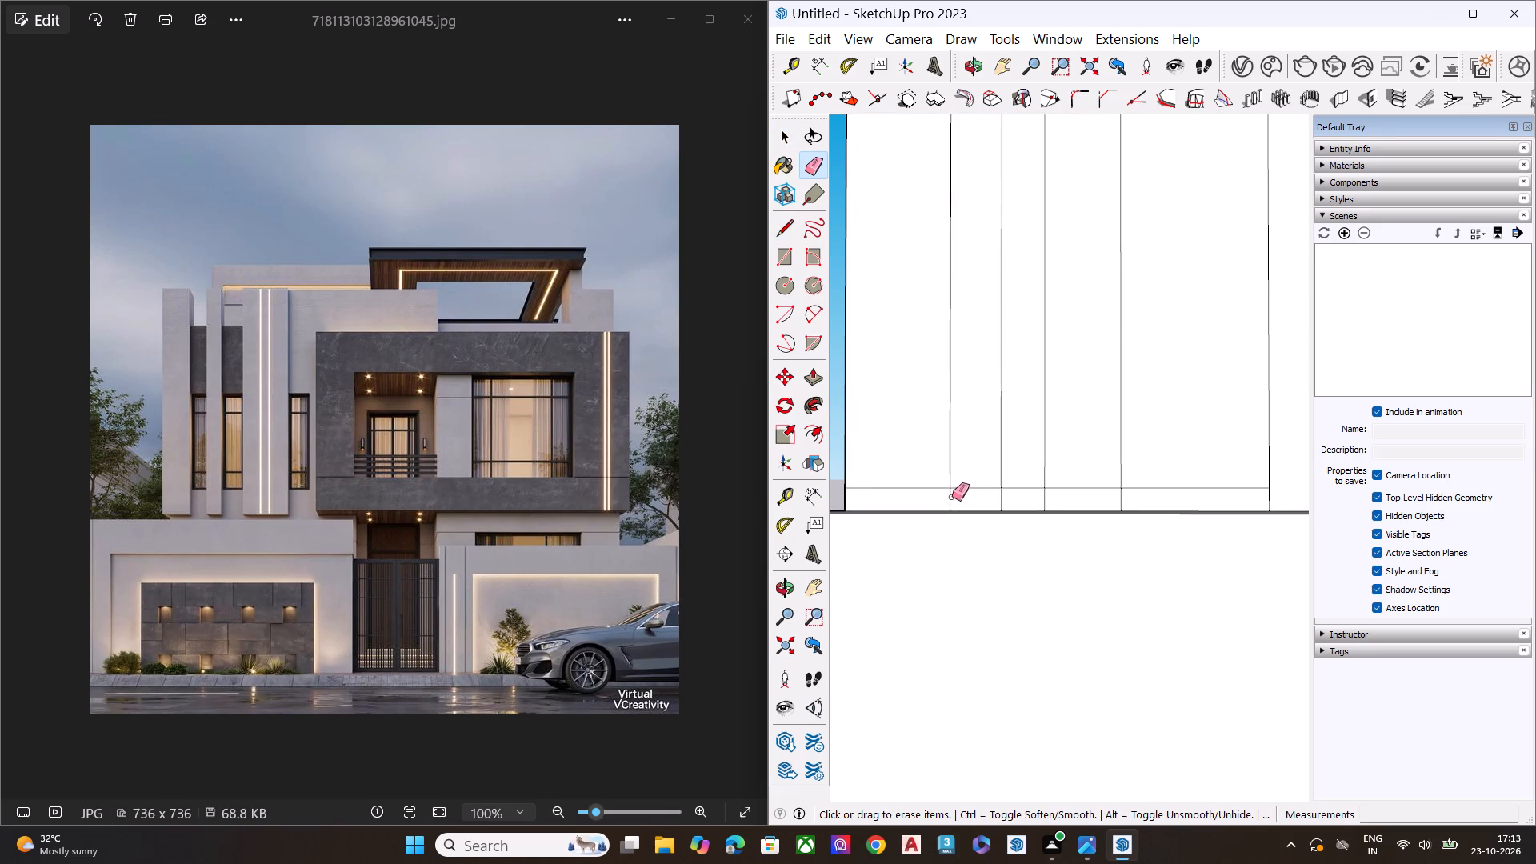
pyautogui.click(968, 486)
pyautogui.click(1056, 489)
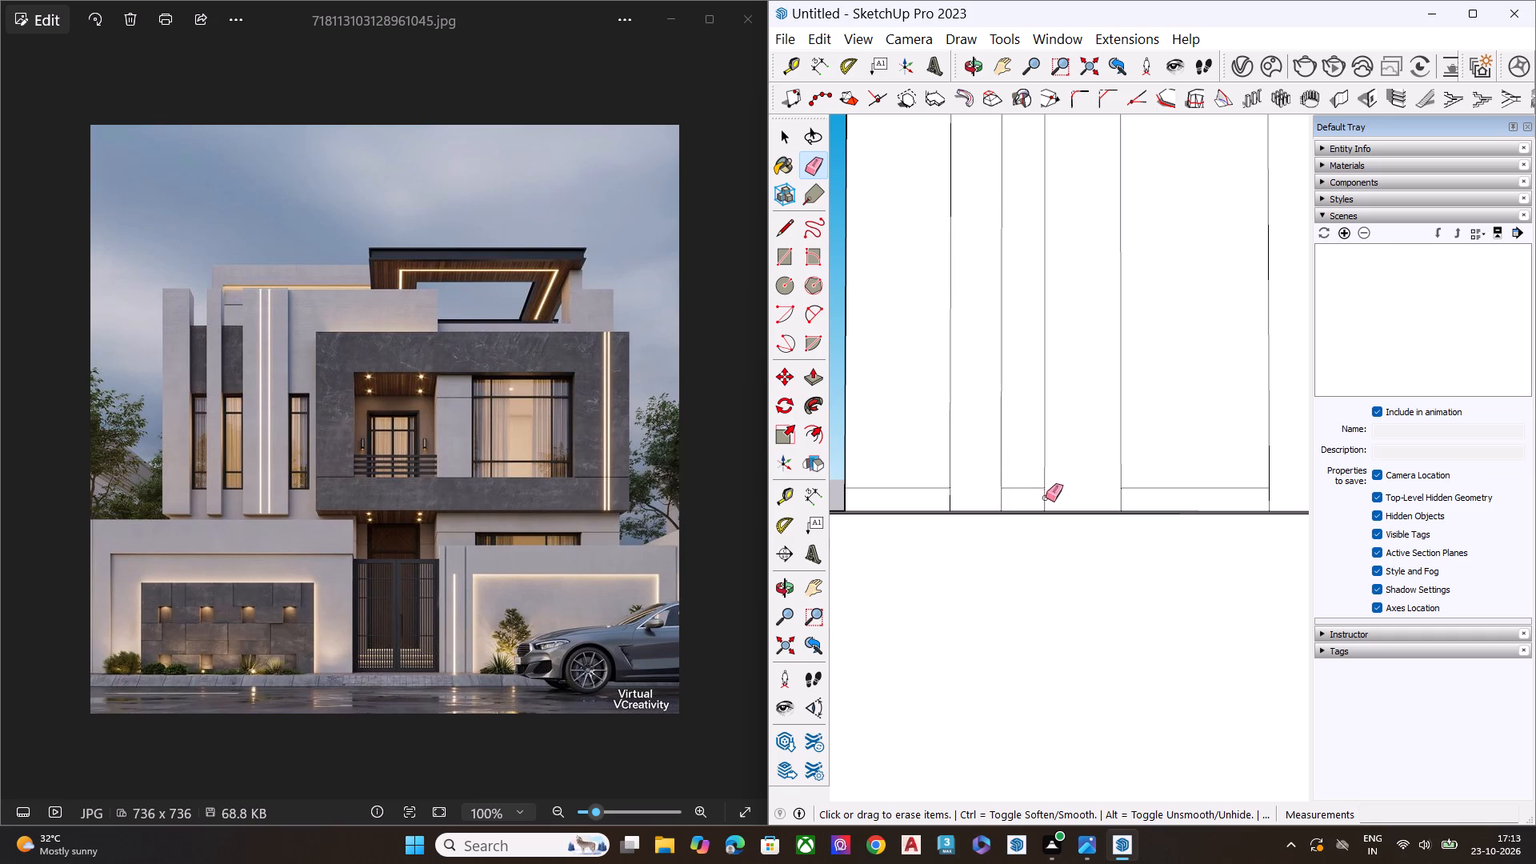
pyautogui.click(1044, 499)
pyautogui.click(1003, 498)
pyautogui.click(951, 499)
pyautogui.click(1122, 496)
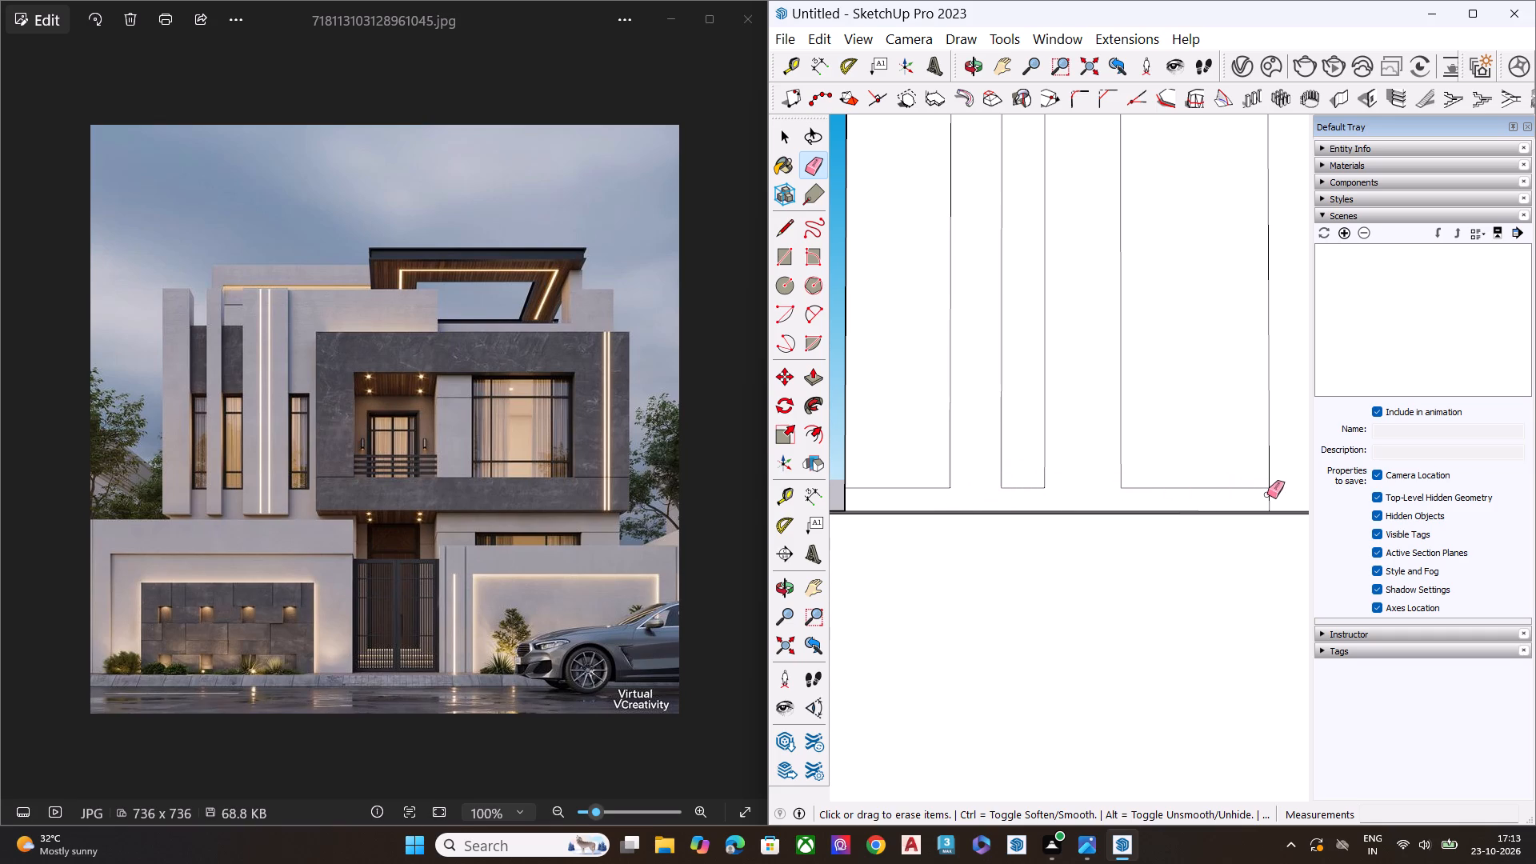
pyautogui.click(1274, 496)
pyautogui.press('space')
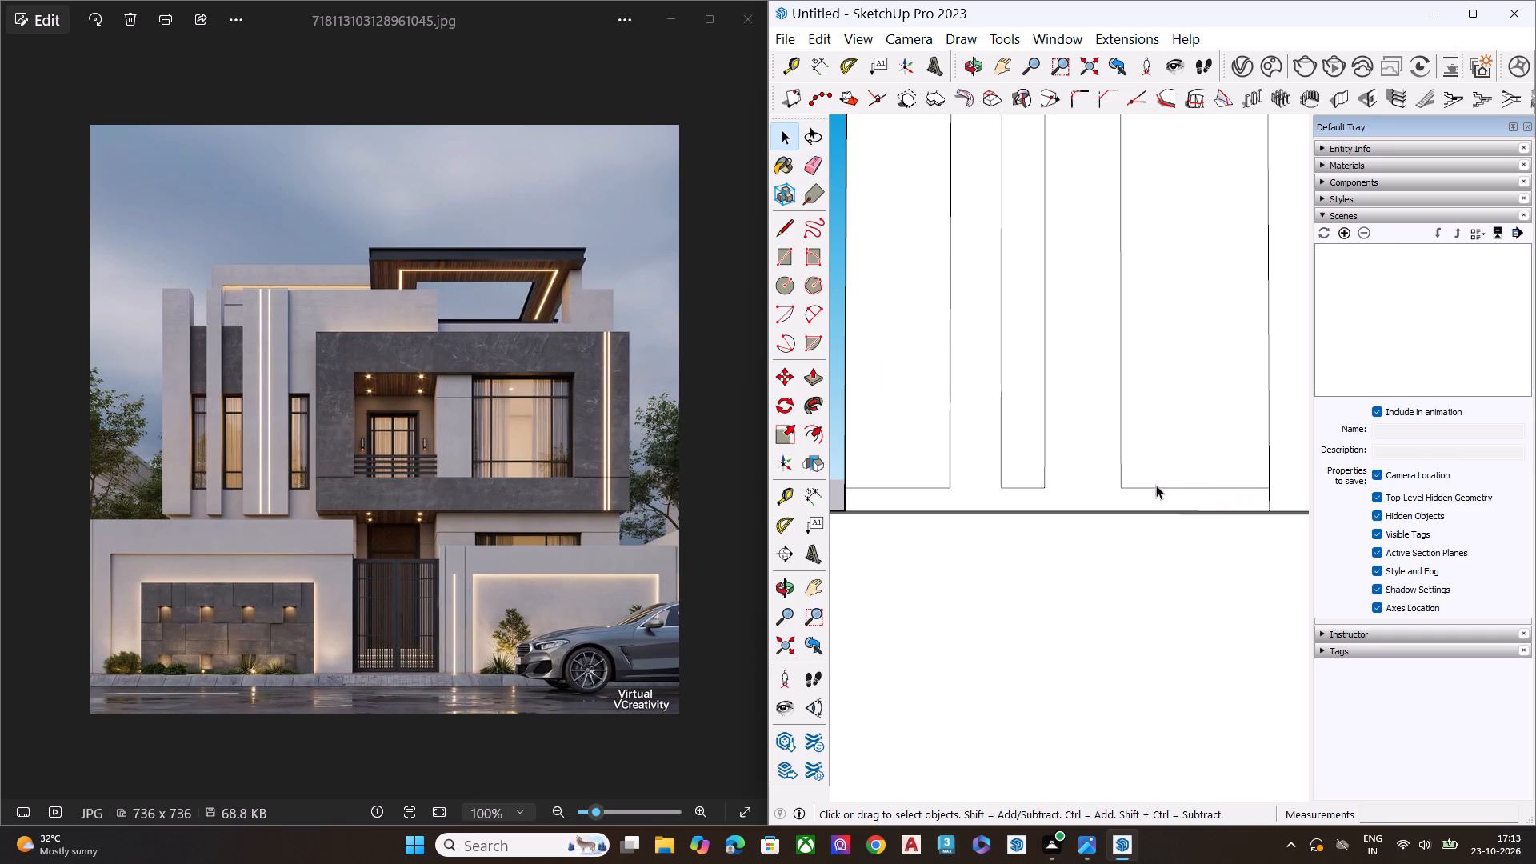
# Widen the widest of the three closed wall strips away from the projecting frame by scaling it along the red axis to about 1.04.
pyautogui.scroll(-6, 1152, 486)
pyautogui.doubleClick(1162, 292)
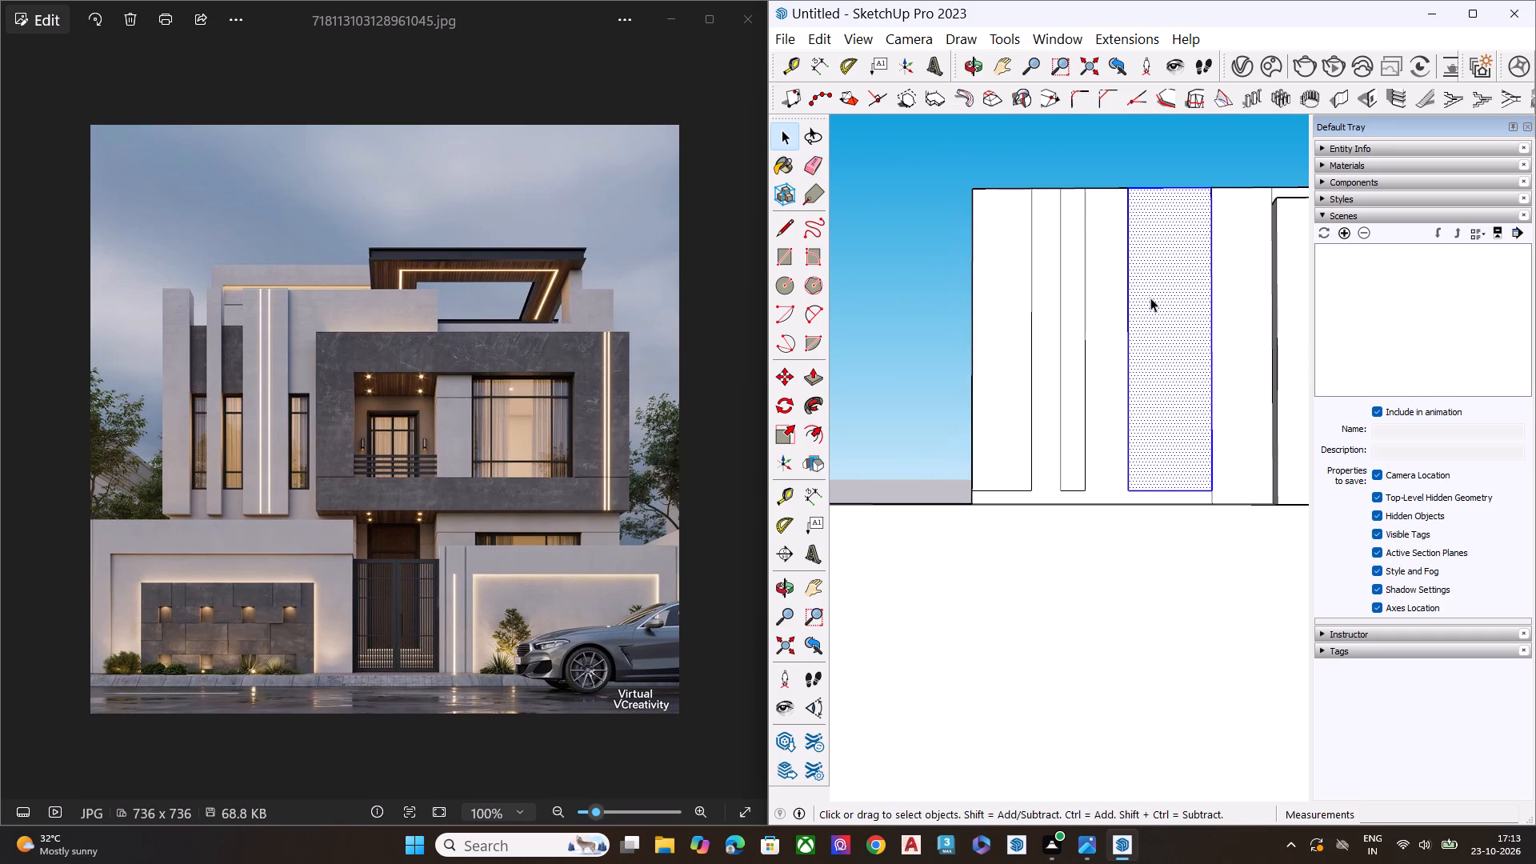
pyautogui.press('s')
pyautogui.click(1128, 334)
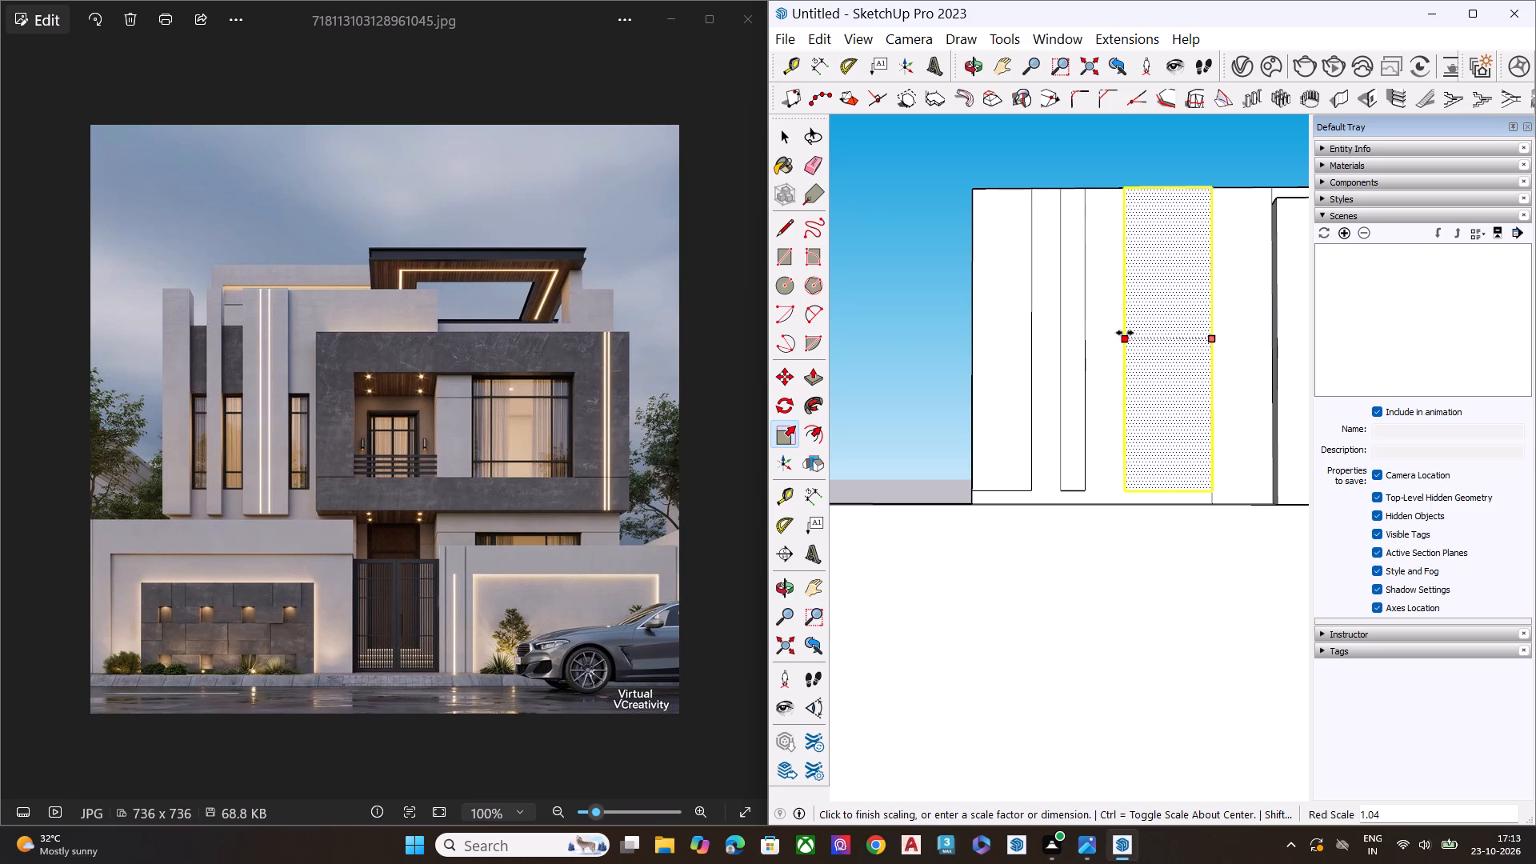
pyautogui.click(1126, 333)
pyautogui.press('space')
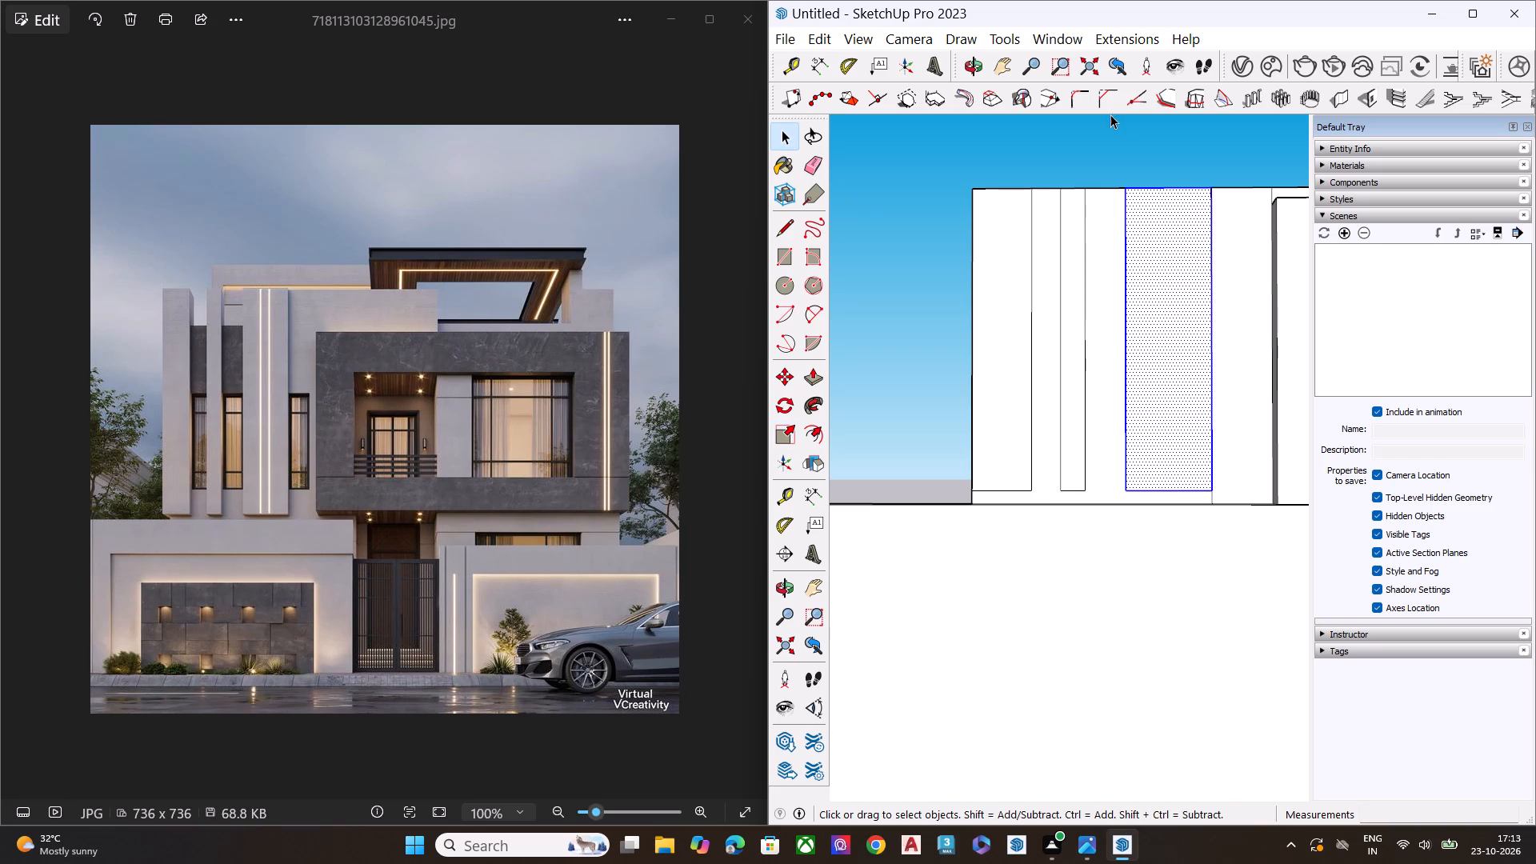
pyautogui.click(1106, 148)
# Narrow the outermost wall strip slightly along the red axis, keeping its edge on the building's corner in place.
pyautogui.doubleClick(1002, 314)
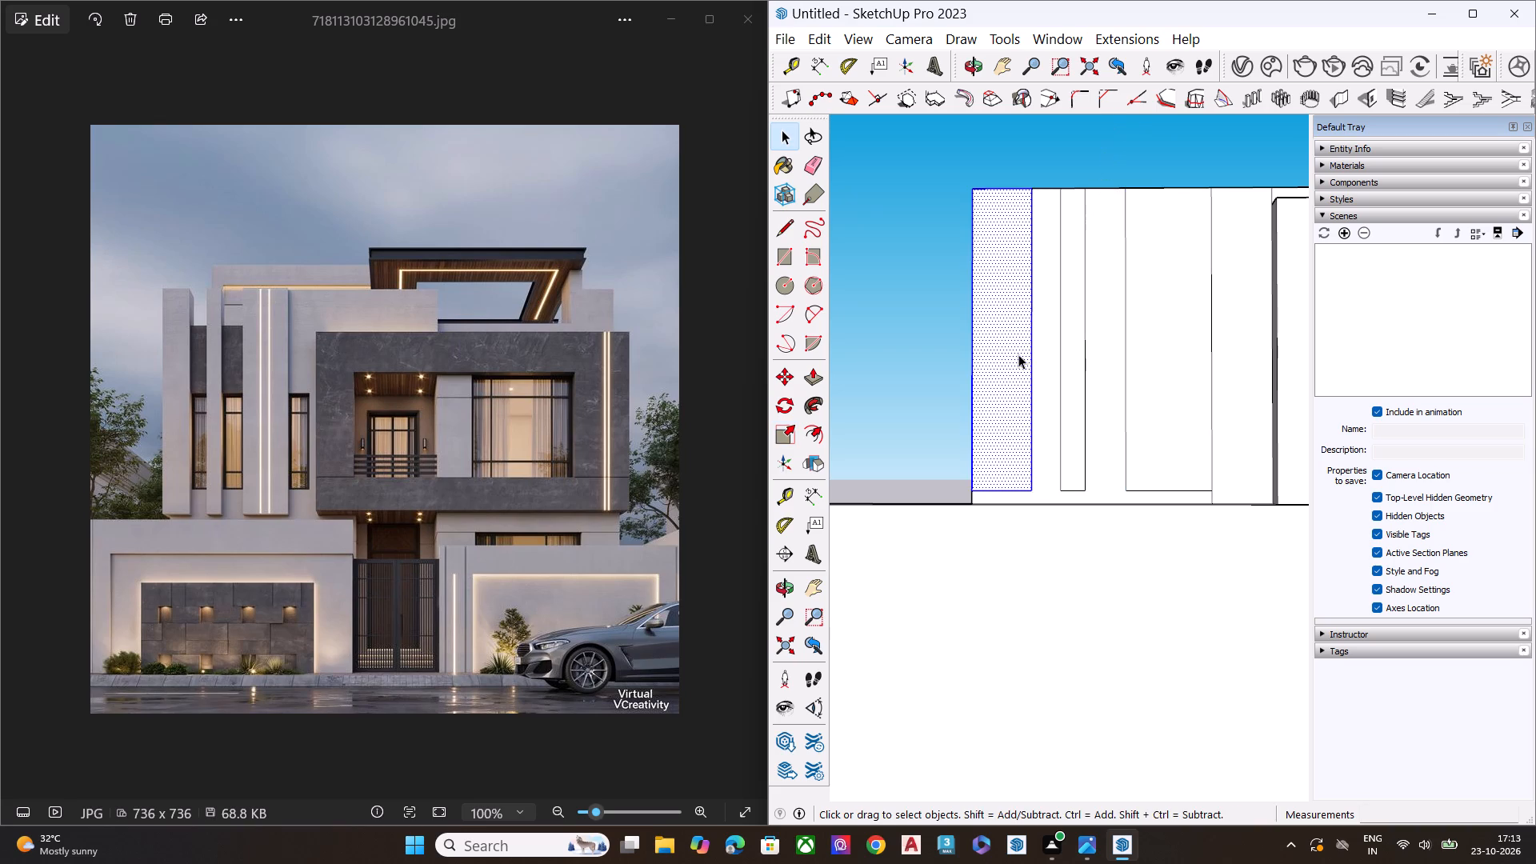
pyautogui.press('s')
pyautogui.click(1031, 342)
pyautogui.click(1028, 342)
pyautogui.press('space')
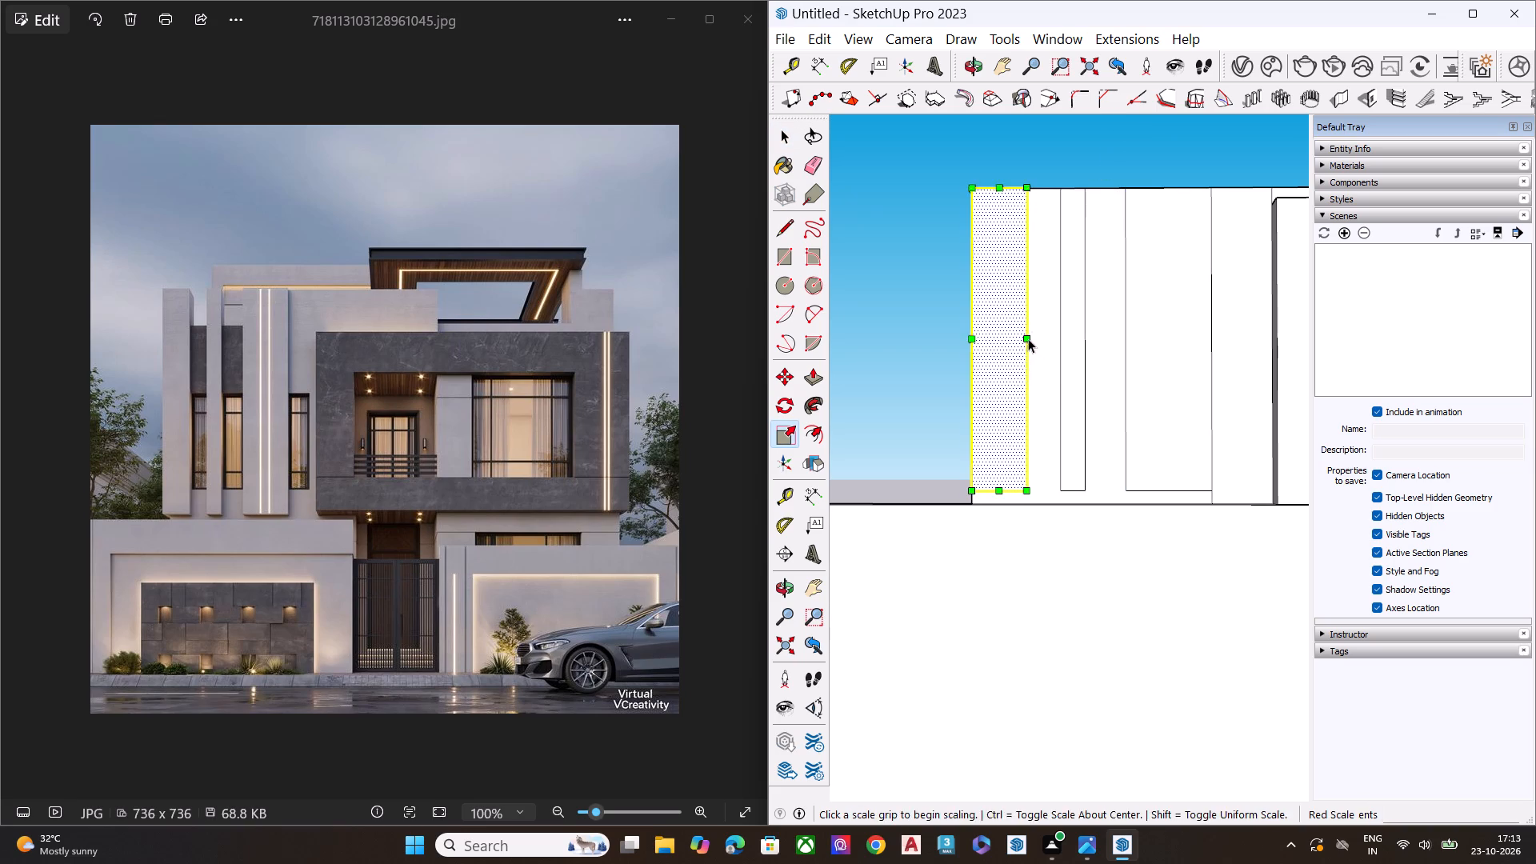
# Pull the outermost wall strip forward from the facade by about 1'.
pyautogui.moveTo(1038, 226); pyautogui.dragTo(1010, 402, button='middle')
pyautogui.scroll(4, 1005, 149)
pyautogui.scroll(-1, 1005, 142)
pyautogui.scroll(3, 1006, 145)
pyautogui.scroll(4, 1025, 256)
pyautogui.scroll(-3, 1025, 256)
pyautogui.scroll(1, 1025, 256)
pyautogui.scroll(-2, 1025, 256)
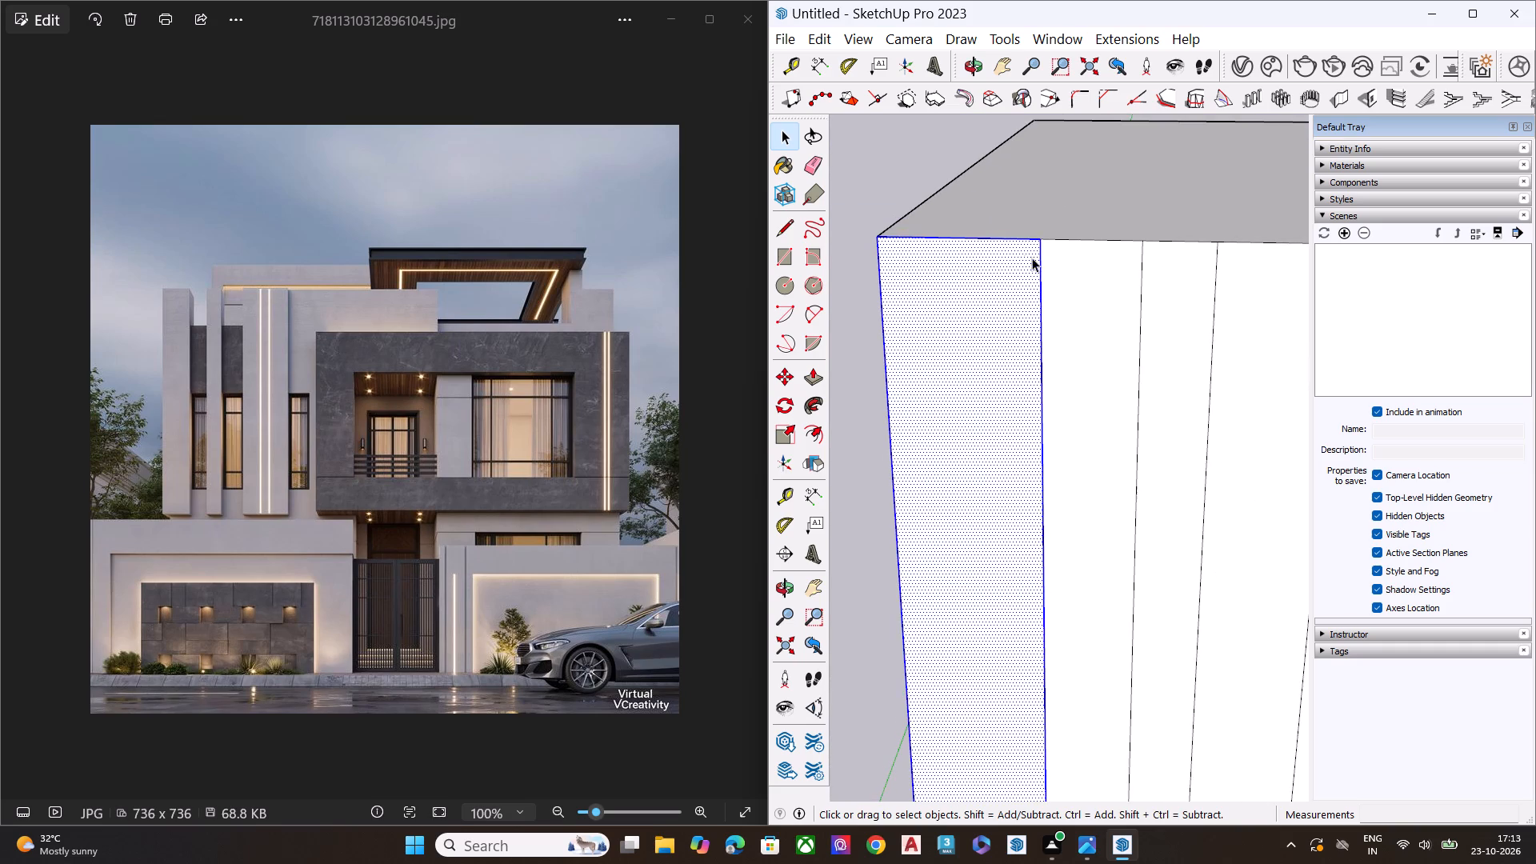
pyautogui.moveTo(1032, 258); pyautogui.dragTo(1087, 227, button='middle')
pyautogui.scroll(1, 1087, 225)
pyautogui.press('space')
pyautogui.scroll(-4, 1022, 279)
pyautogui.scroll(1, 1018, 295)
pyautogui.scroll(-3, 1017, 301)
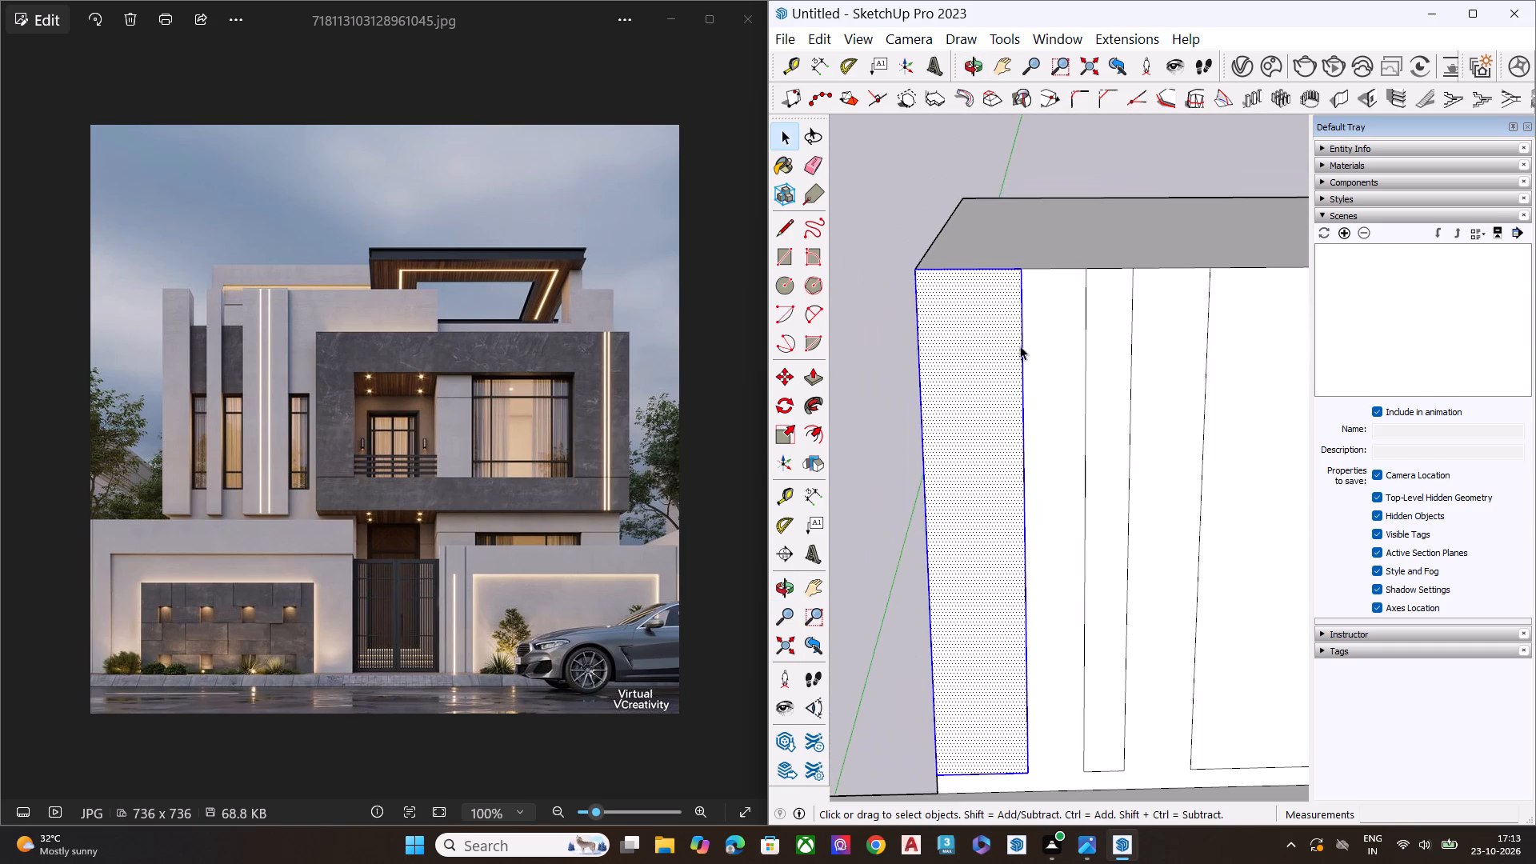
pyautogui.moveTo(1022, 357); pyautogui.dragTo(1036, 286, button='middle')
pyautogui.scroll(-3, 1010, 258)
pyautogui.scroll(1, 1003, 263)
pyautogui.scroll(-5, 1002, 264)
pyautogui.moveTo(1026, 353); pyautogui.dragTo(1232, 602, button='middle')
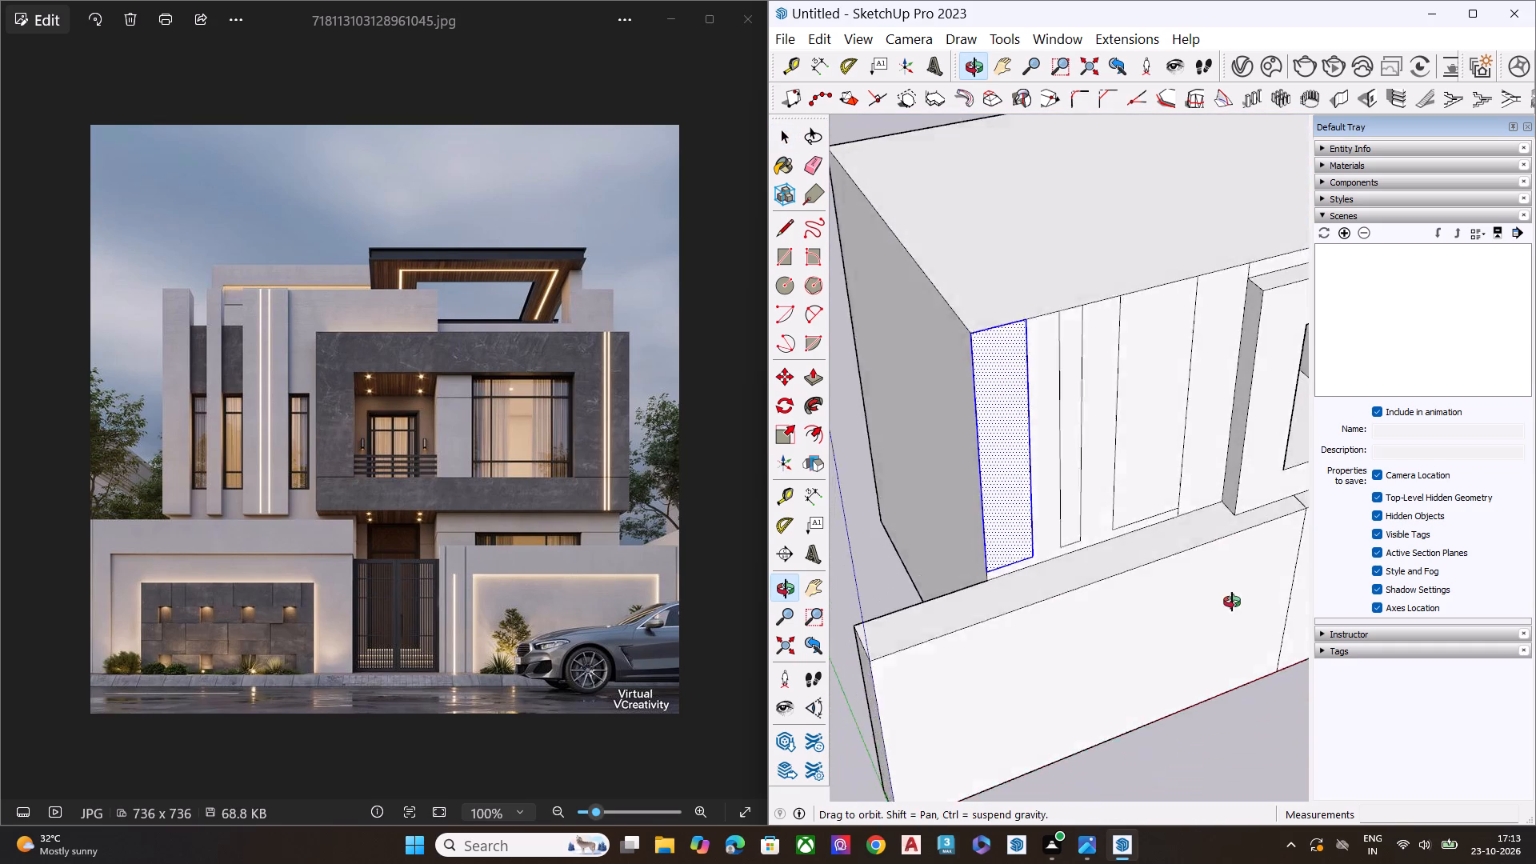
pyautogui.moveTo(1232, 602); pyautogui.dragTo(1246, 598, button='middle')
pyautogui.scroll(1, 1246, 598)
pyautogui.press('p')
pyautogui.click(983, 391)
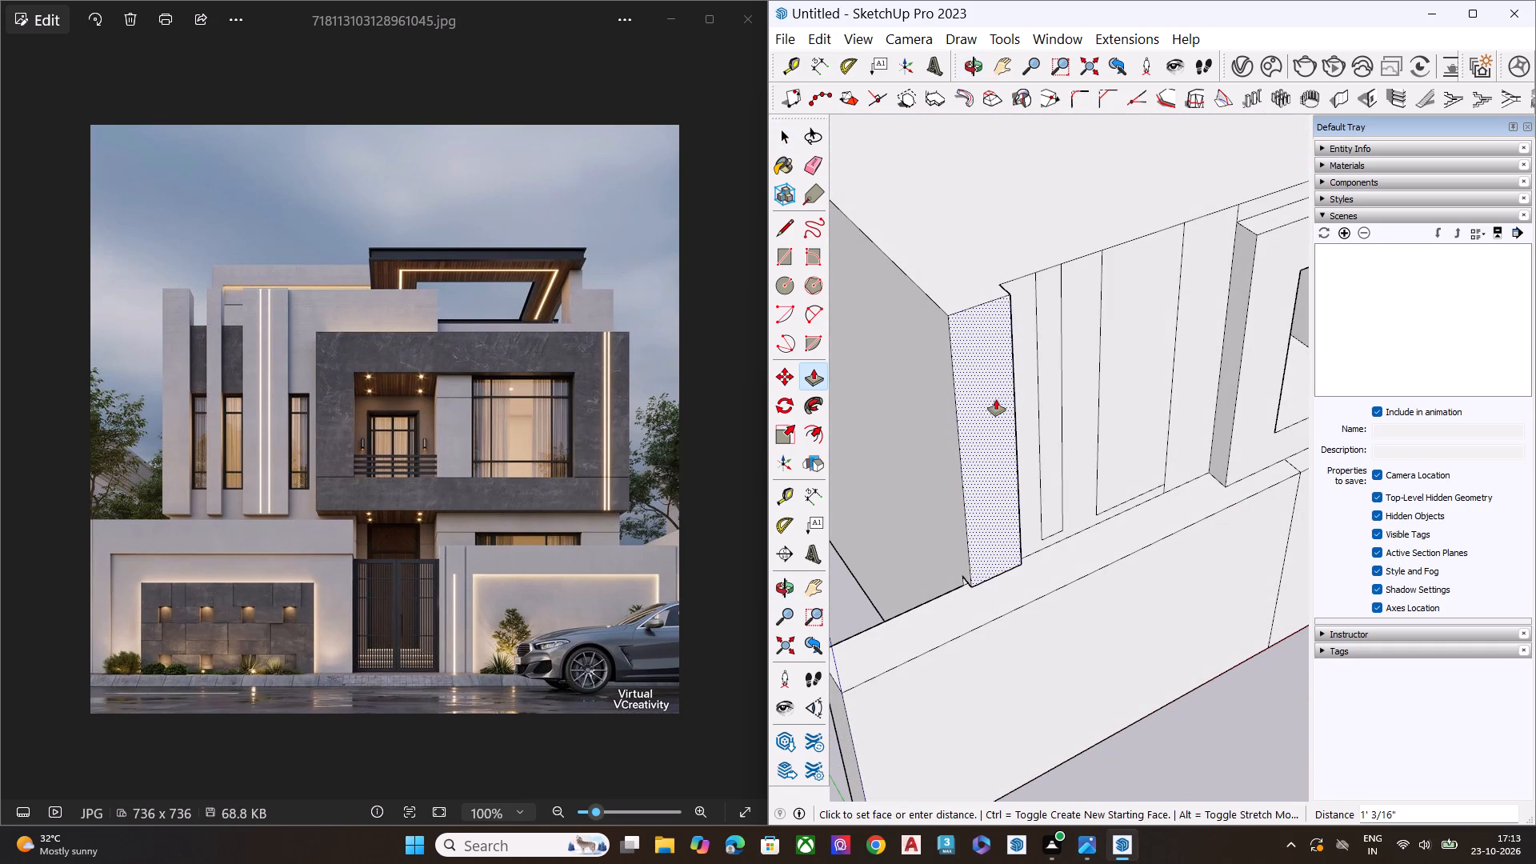
pyautogui.click(996, 399)
pyautogui.press('space')
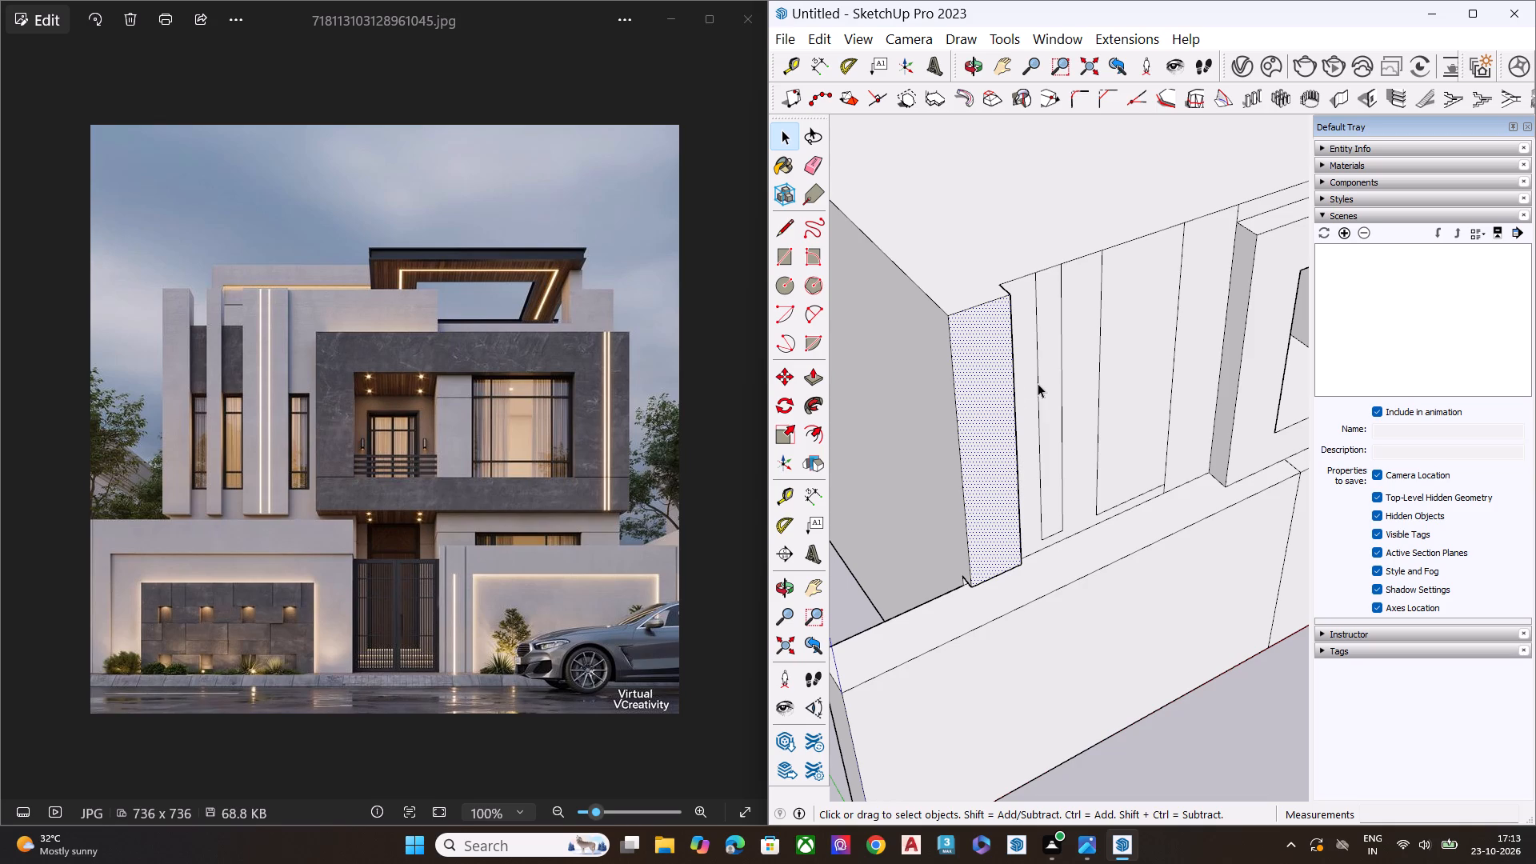
# Pull the thin middle strip and the widest strip forward by the same distance as the outermost strip.
pyautogui.scroll(-1, 1058, 318)
pyautogui.scroll(2, 1058, 327)
pyautogui.scroll(-1, 1060, 335)
pyautogui.click(1239, 742)
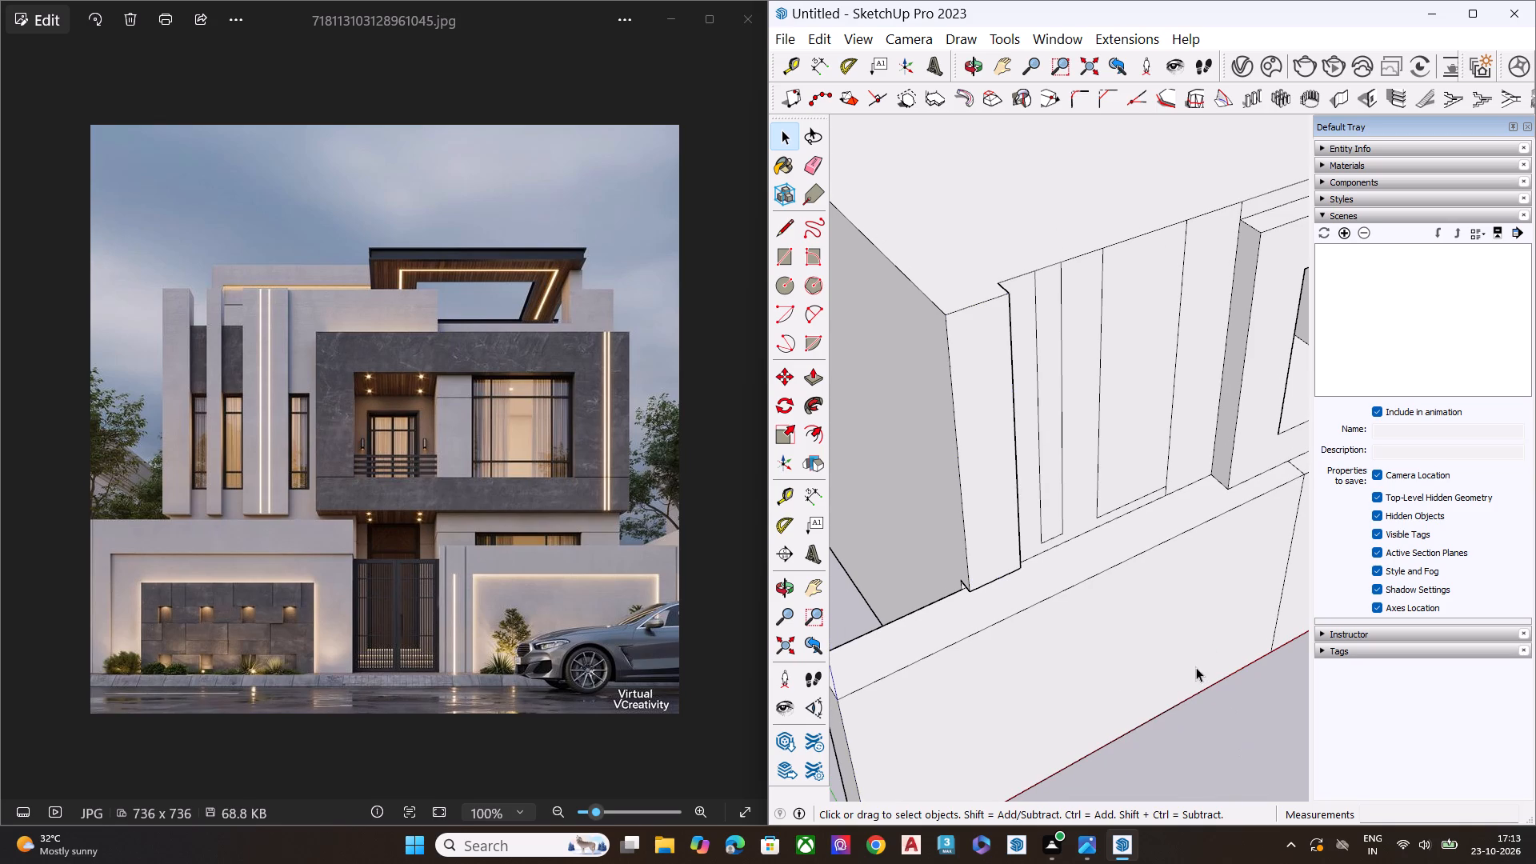
pyautogui.press('p')
pyautogui.doubleClick(1050, 403)
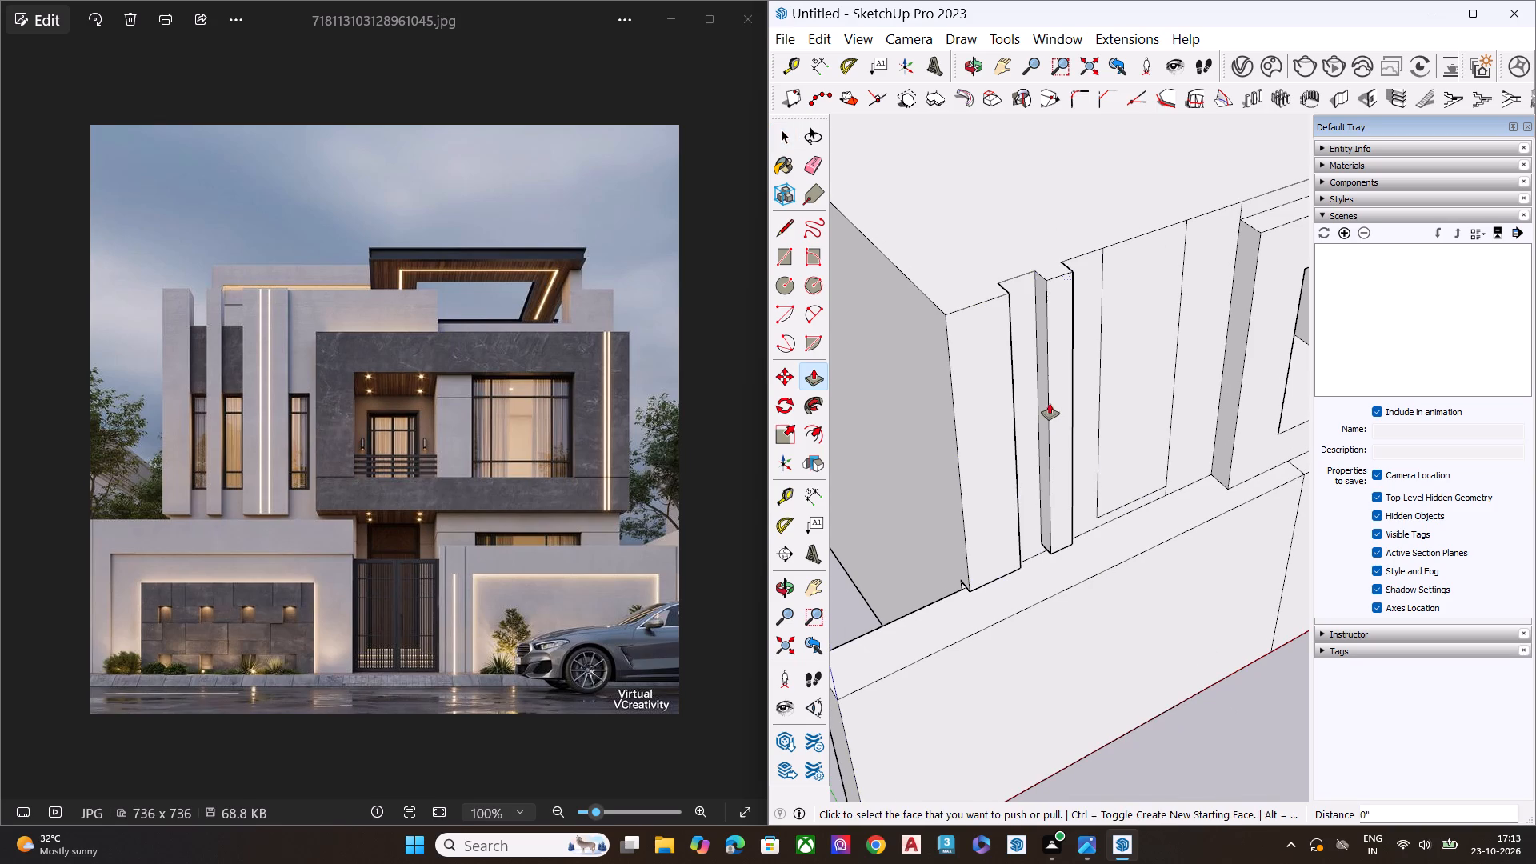
pyautogui.doubleClick(1145, 374)
pyautogui.press('space')
# Inspect the projecting wall strips and the frame from the side, from above and from the front.
pyautogui.scroll(-9, 1015, 426)
pyautogui.moveTo(1074, 450); pyautogui.dragTo(965, 474, button='middle')
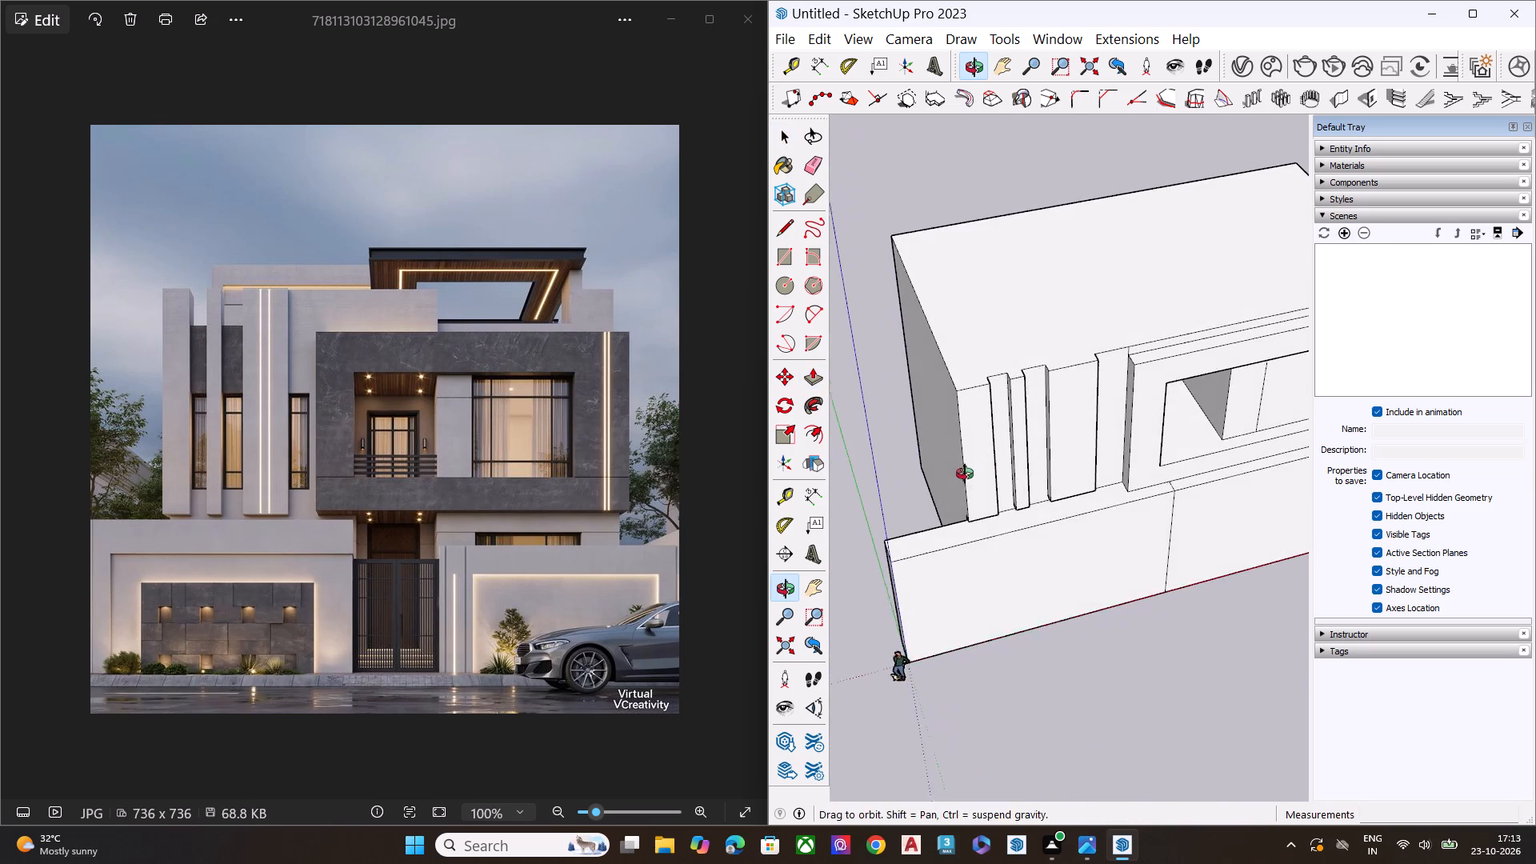
pyautogui.moveTo(965, 474); pyautogui.dragTo(964, 474, button='middle')
pyautogui.moveTo(1012, 361); pyautogui.dragTo(1343, 489, button='middle')
pyautogui.scroll(7, 1074, 430)
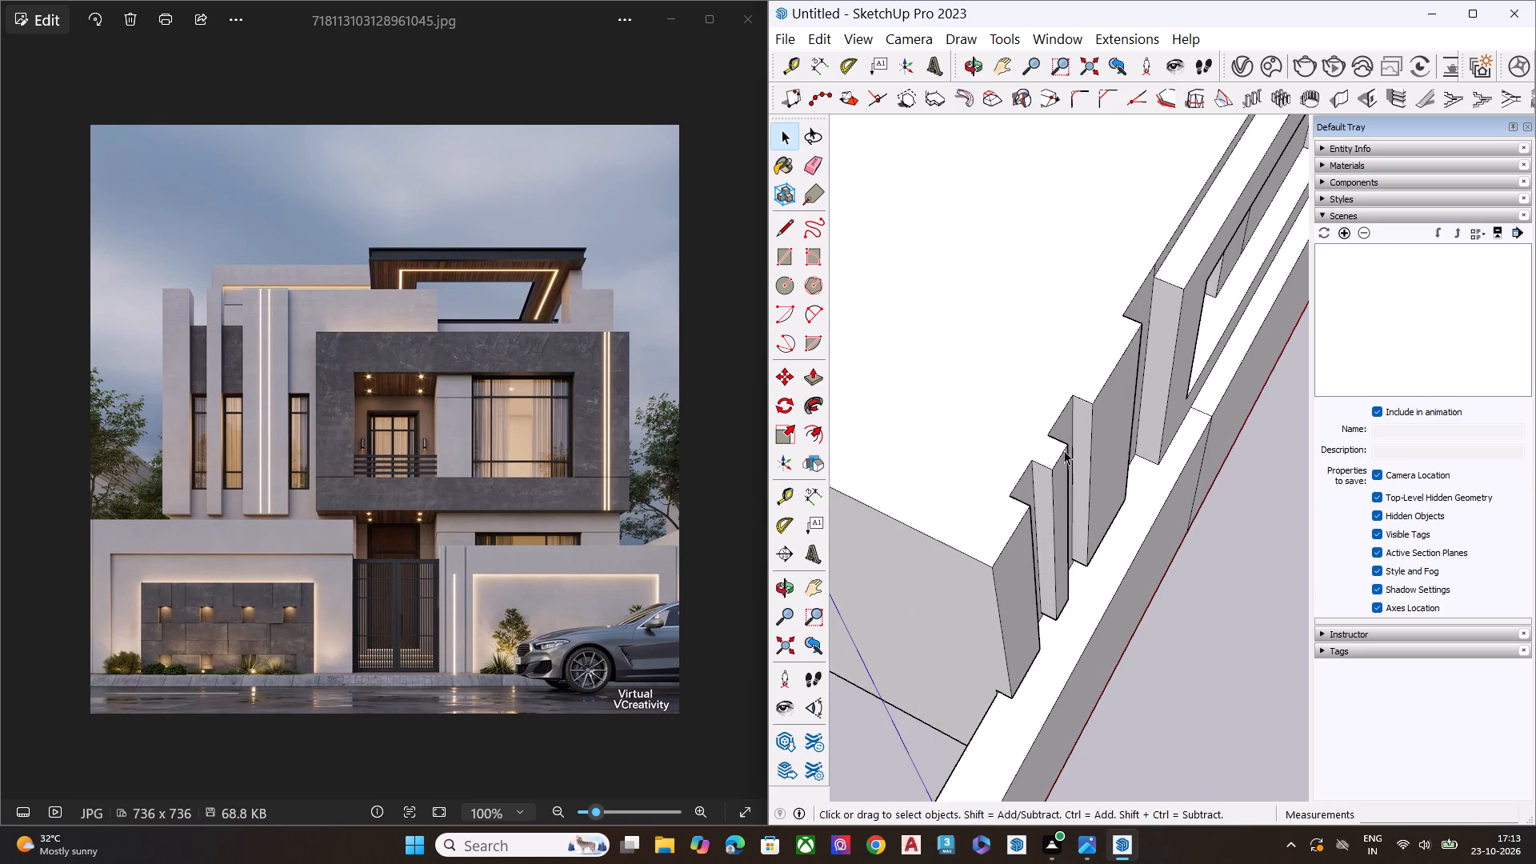
pyautogui.moveTo(1062, 454); pyautogui.dragTo(1134, 462, button='middle')
pyautogui.scroll(-7, 986, 467)
pyautogui.moveTo(1005, 442); pyautogui.dragTo(1012, 510, button='middle')
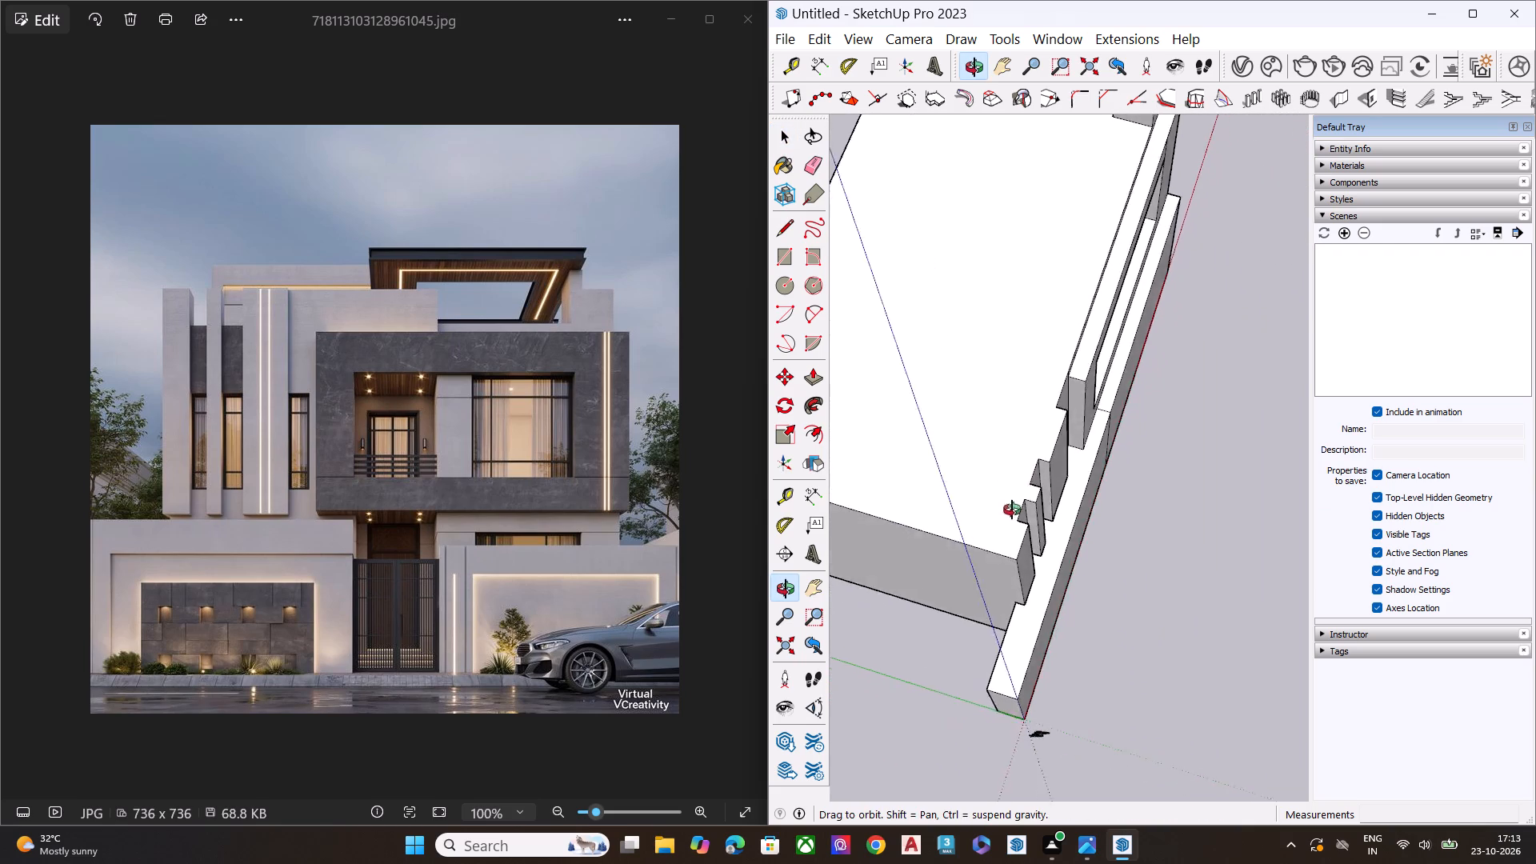
pyautogui.moveTo(1012, 510); pyautogui.dragTo(692, 278, button='middle')
pyautogui.moveTo(983, 367); pyautogui.dragTo(964, 506, button='middle')
pyautogui.press('space')
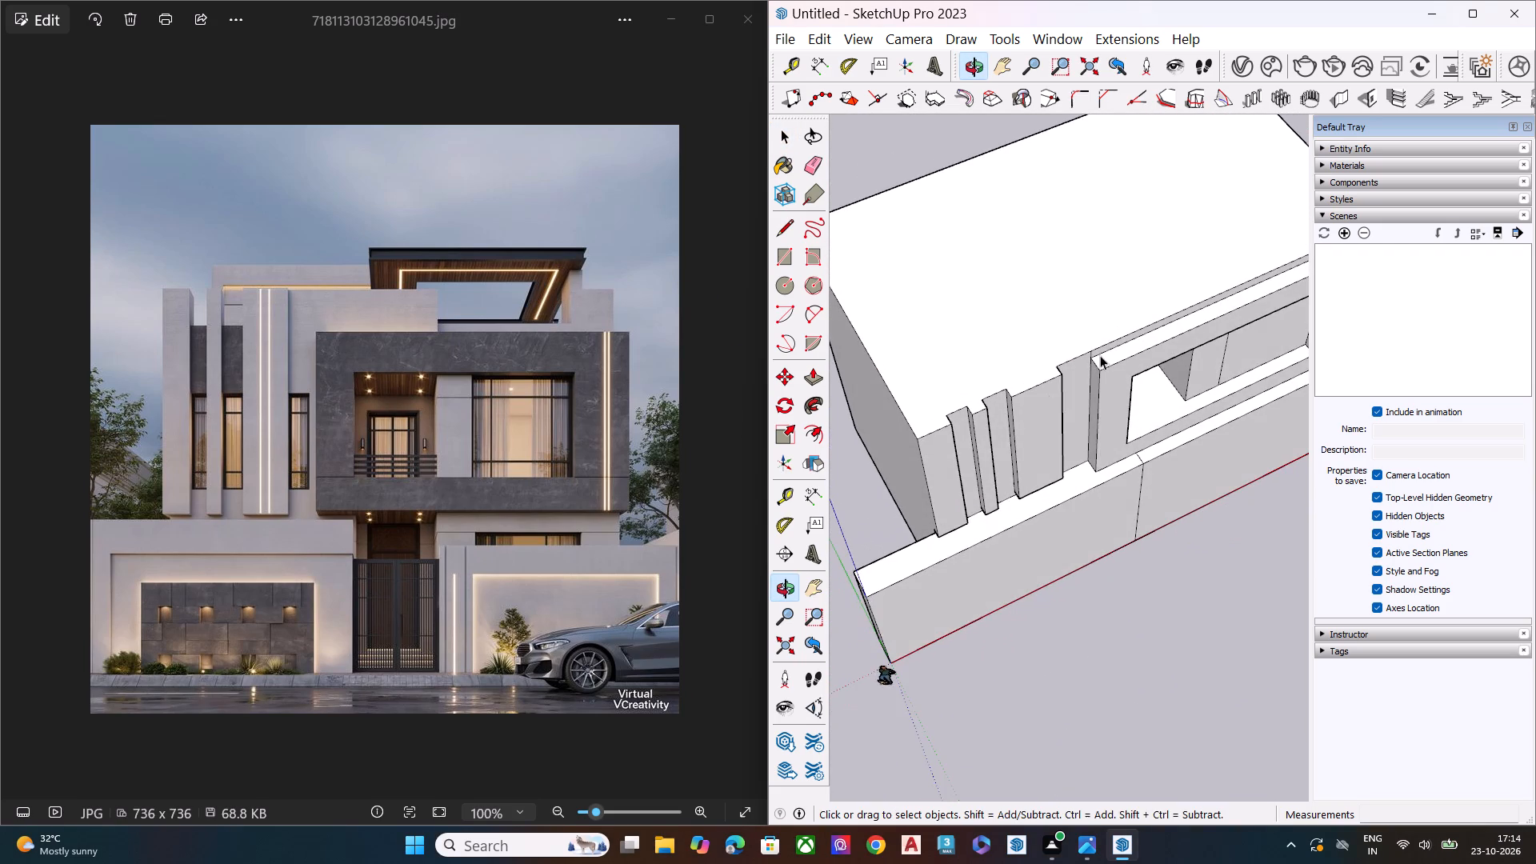
pyautogui.scroll(-8, 972, 372)
pyautogui.moveTo(1042, 394); pyautogui.dragTo(824, 296, button='middle')
pyautogui.scroll(-1, 1030, 386)
pyautogui.scroll(8, 1122, 370)
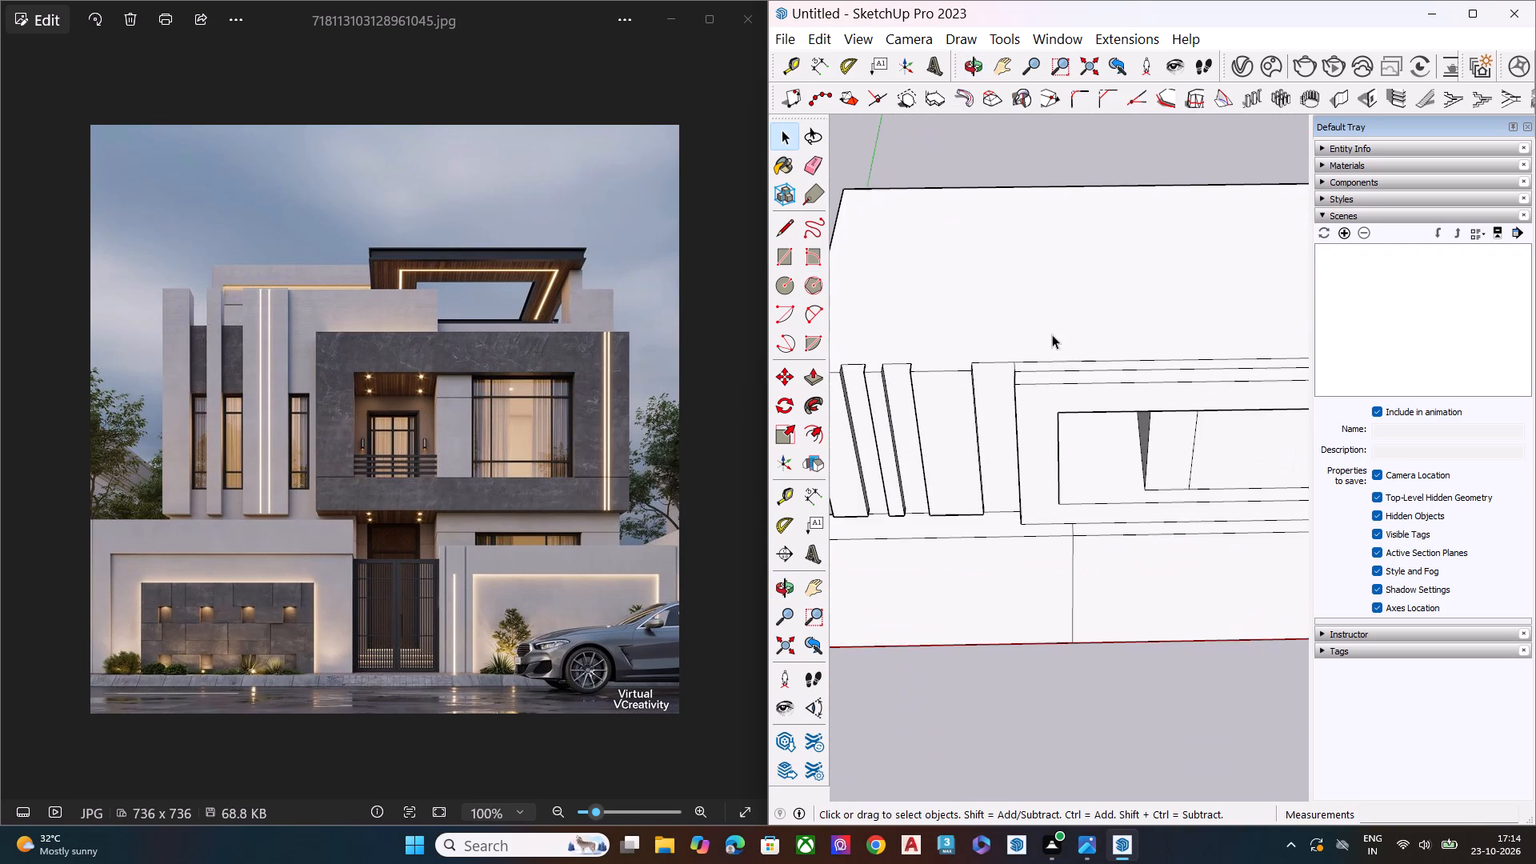
# Draw a line about 5' long along the rear top edge of the widest strip, separating its top from the roof.
pyautogui.moveTo(1091, 390); pyautogui.dragTo(1070, 292, button='middle')
pyautogui.scroll(5, 1070, 292)
pyautogui.moveTo(929, 371); pyautogui.dragTo(989, 441, button='middle')
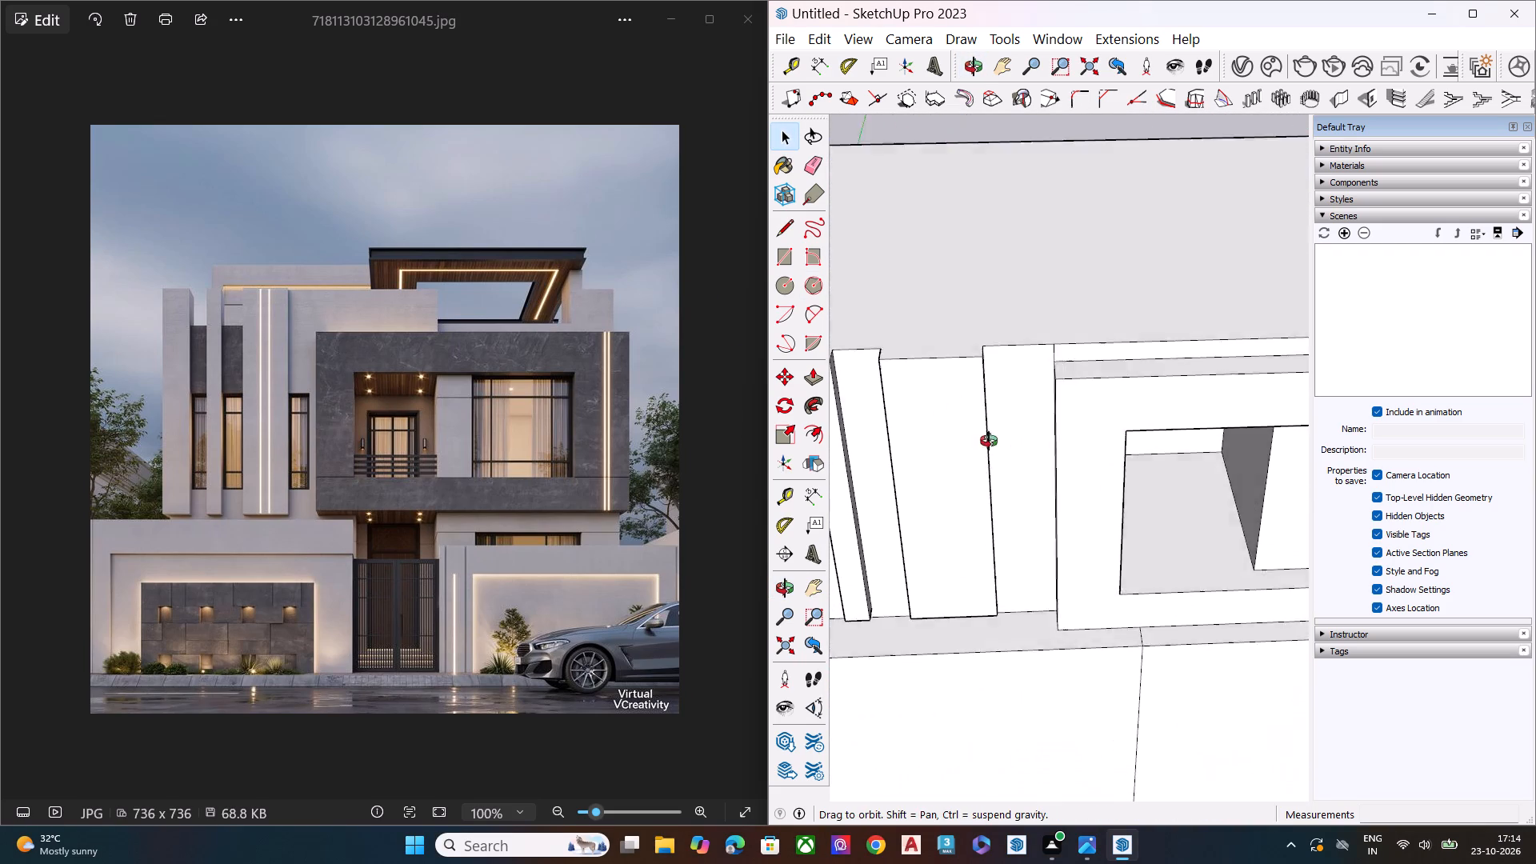
pyautogui.moveTo(989, 441); pyautogui.dragTo(1282, 553, button='middle')
pyautogui.press('l')
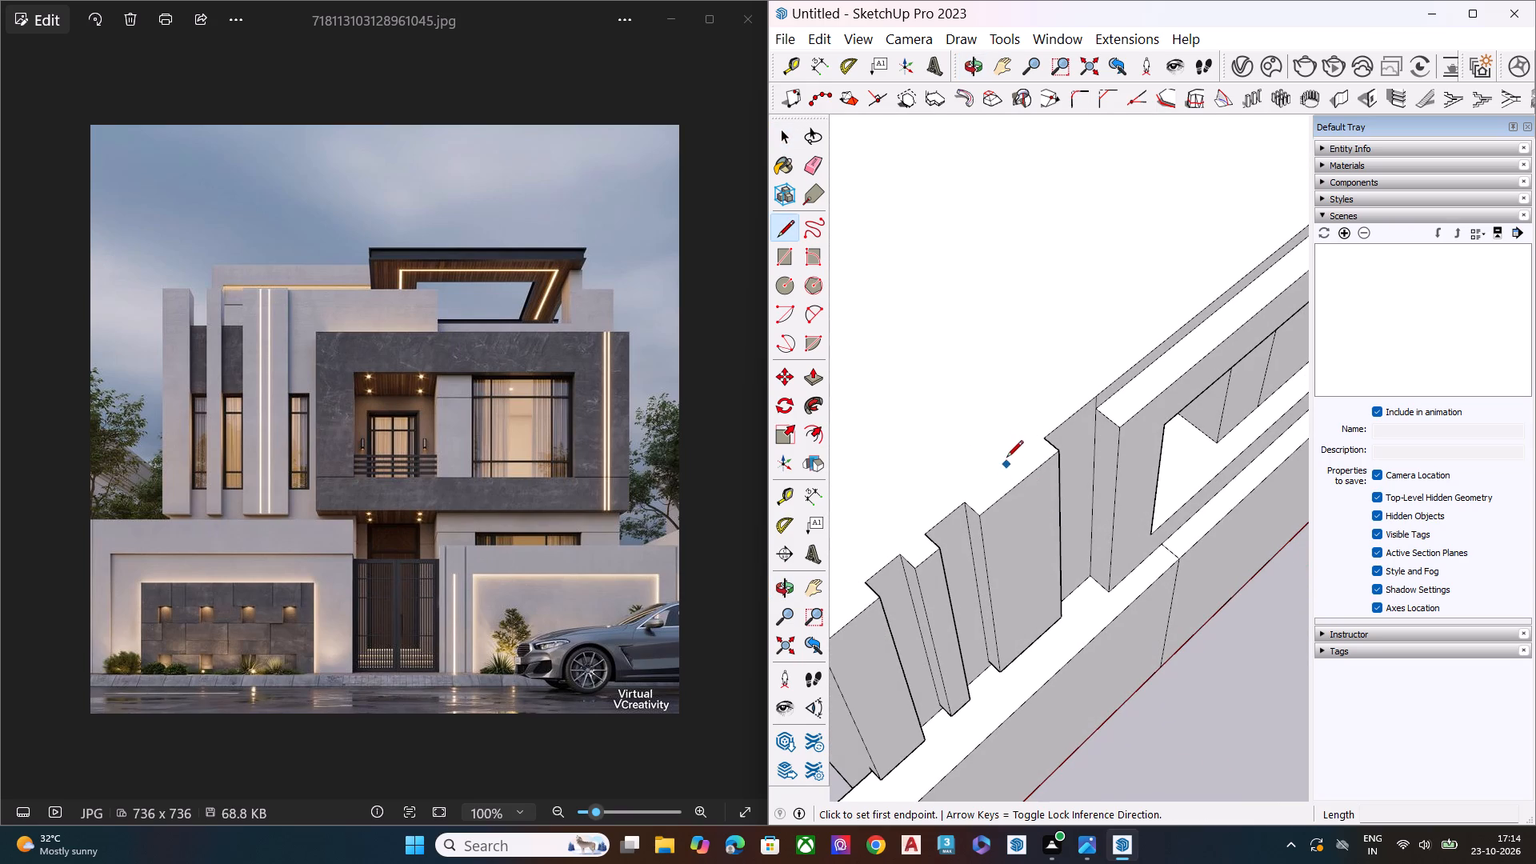
pyautogui.click(1043, 438)
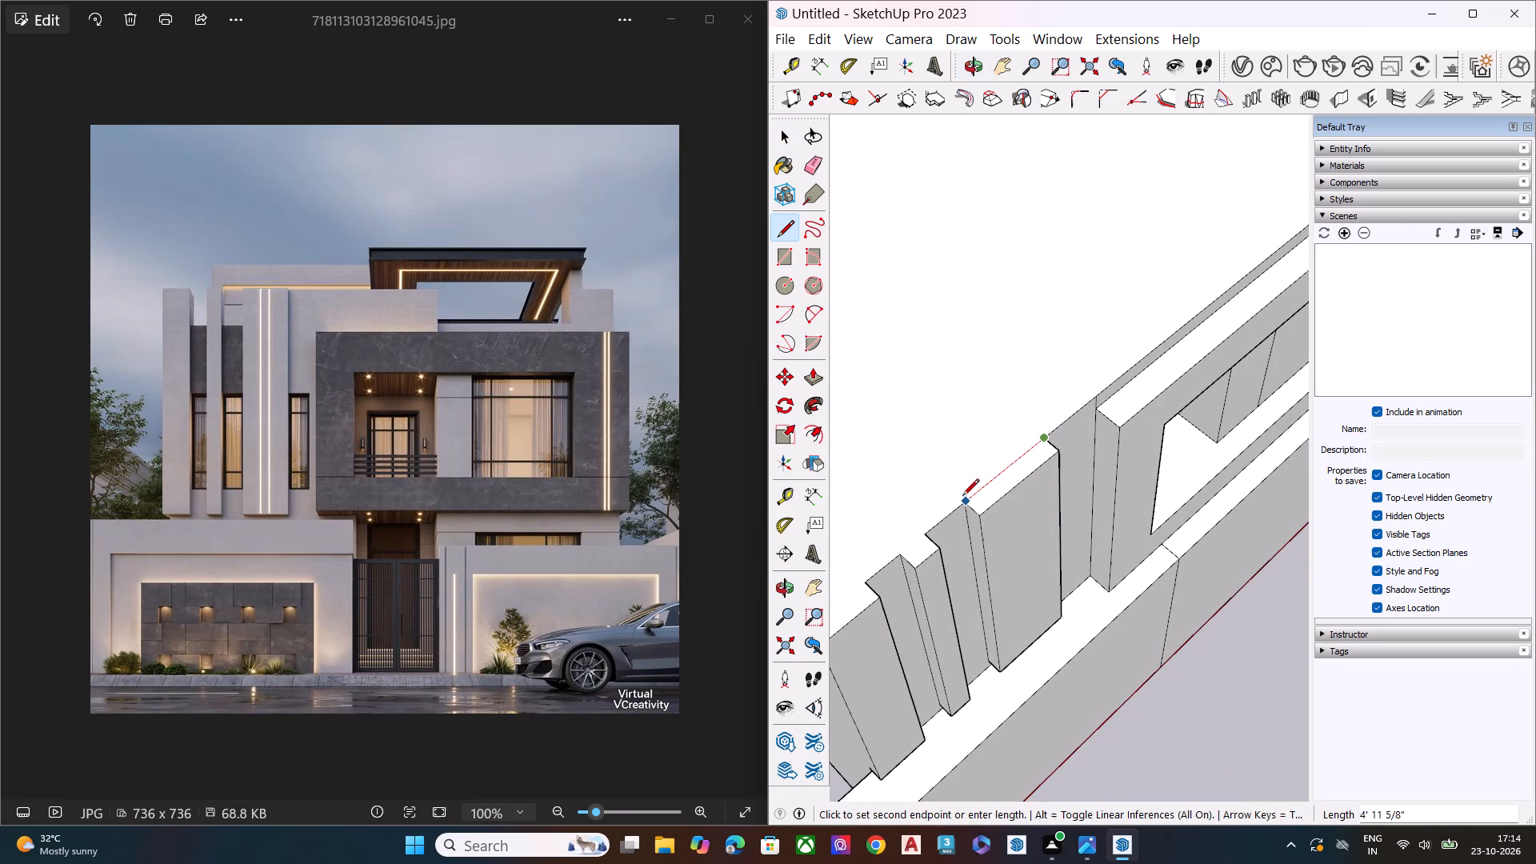
pyautogui.click(966, 502)
pyautogui.press('space')
# Raise the top of the widest wall strip about 6' above the roof.
pyautogui.click(991, 494)
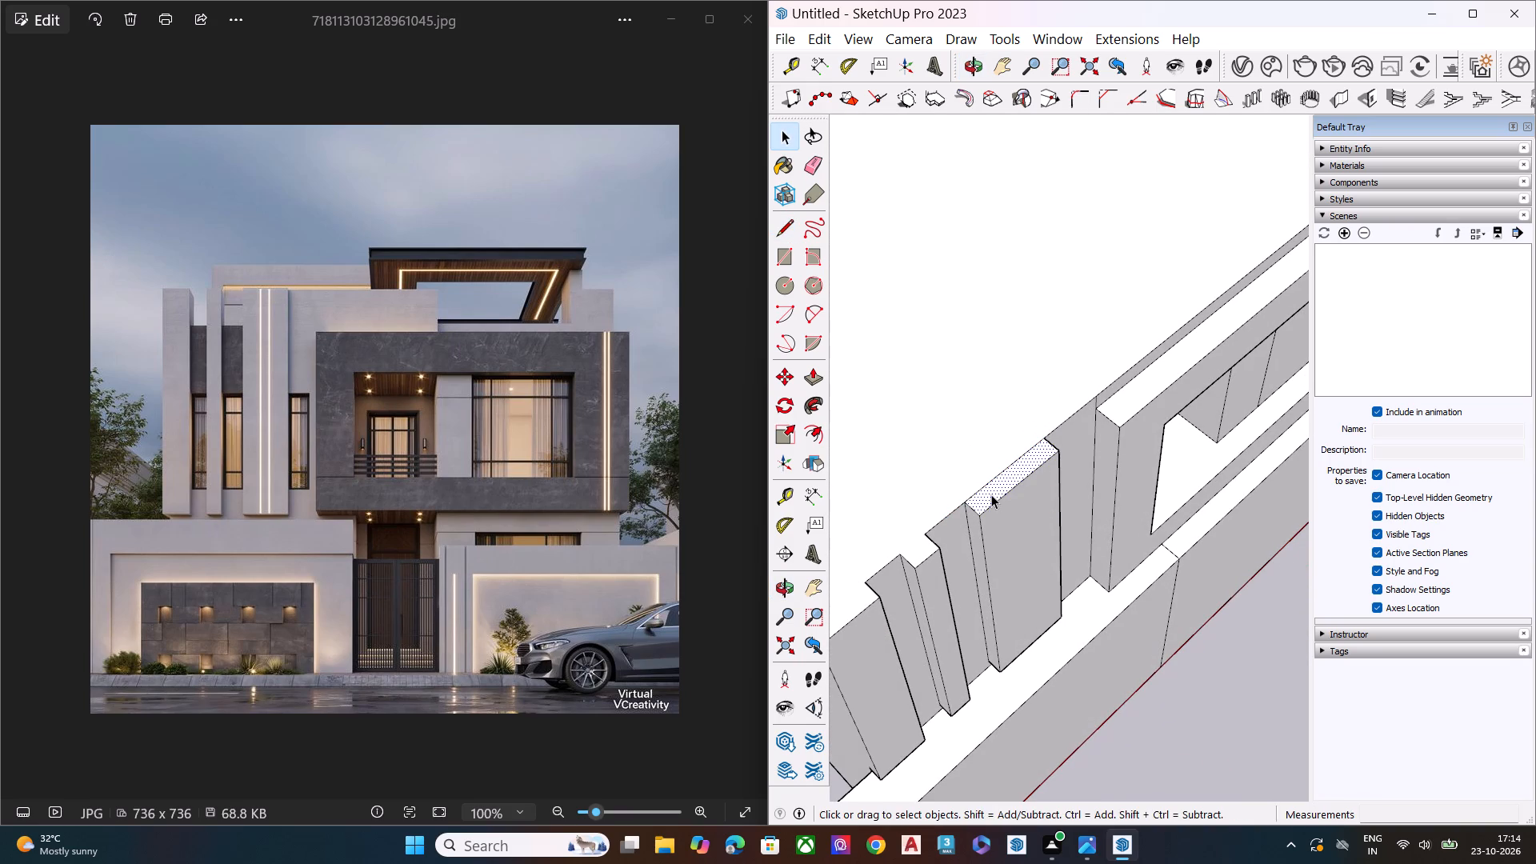
pyautogui.press('p')
pyautogui.click(1001, 487)
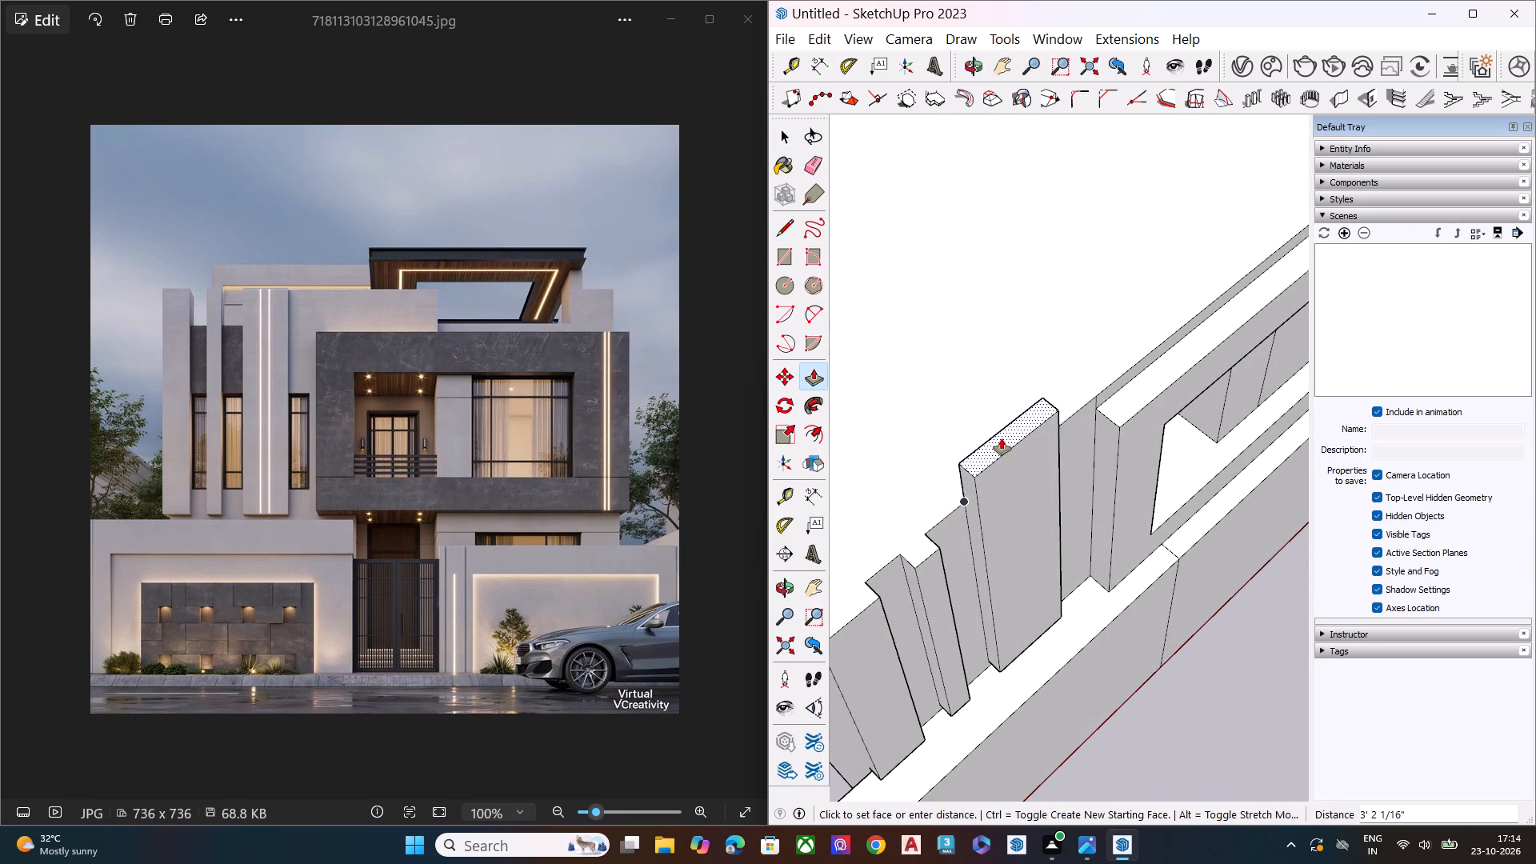
pyautogui.scroll(-5, 1002, 438)
pyautogui.moveTo(992, 426); pyautogui.dragTo(822, 168, button='middle')
pyautogui.scroll(2, 821, 168)
pyautogui.scroll(-5, 1095, 362)
pyautogui.moveTo(1075, 398); pyautogui.dragTo(902, 301, button='middle')
pyautogui.scroll(1, 1075, 398)
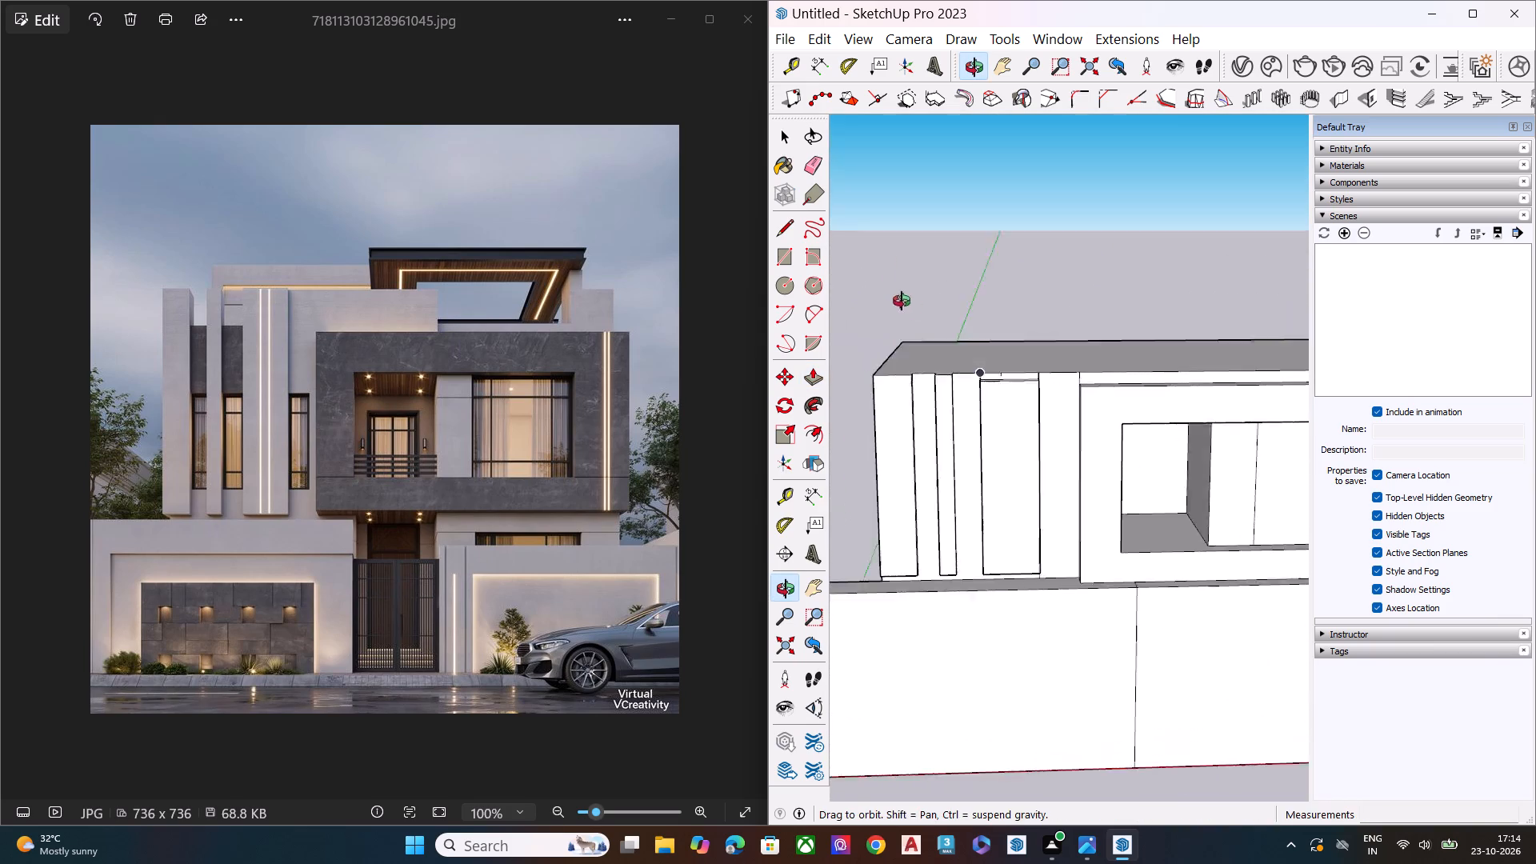
pyautogui.moveTo(902, 301); pyautogui.dragTo(884, 290, button='middle')
pyautogui.scroll(-1, 884, 290)
pyautogui.scroll(4, 1051, 290)
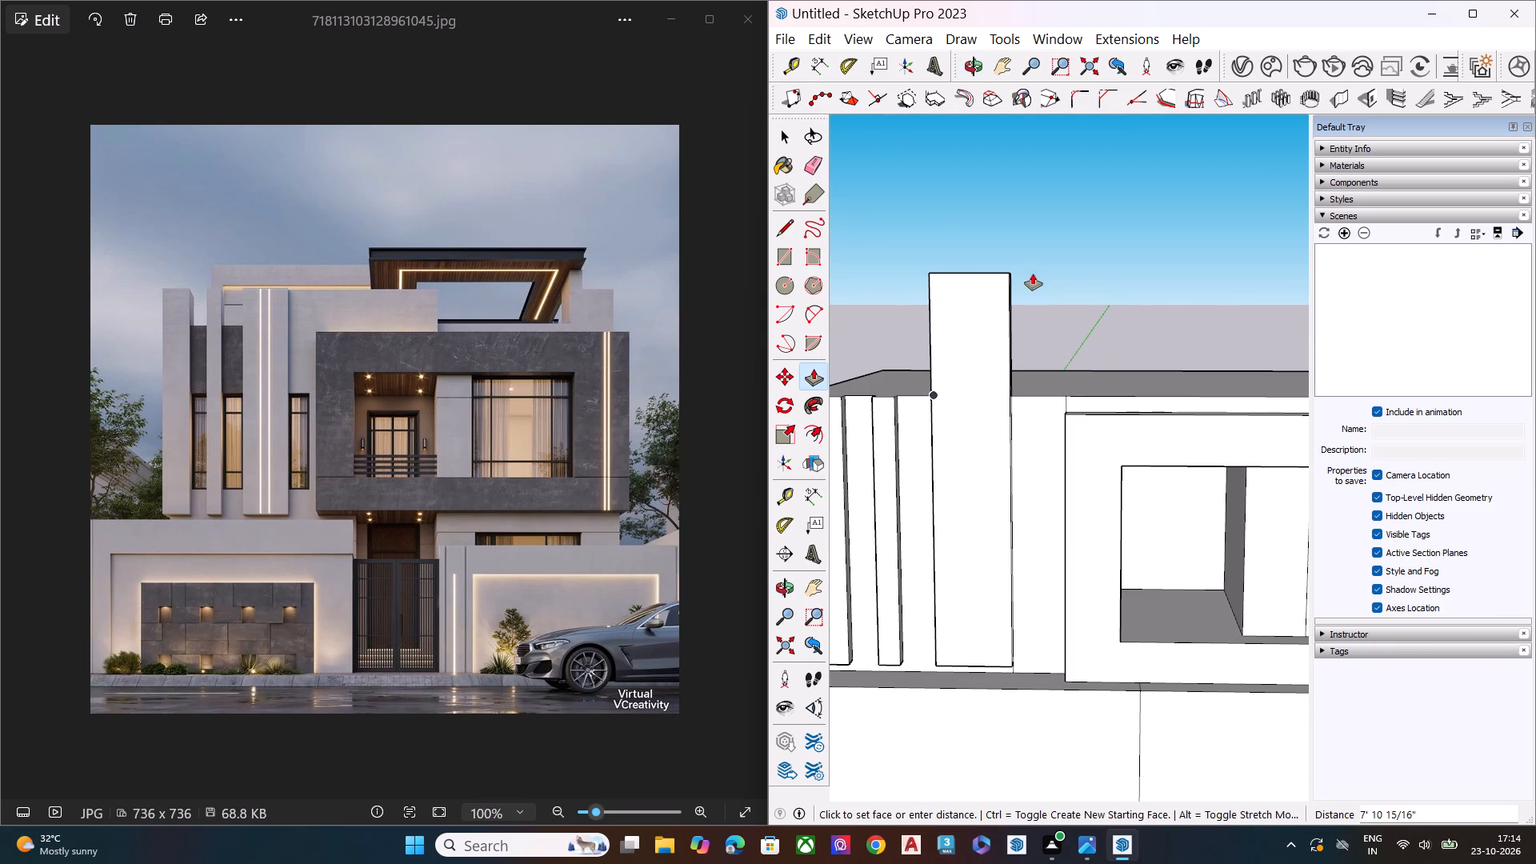
pyautogui.click(1038, 301)
pyautogui.press('space')
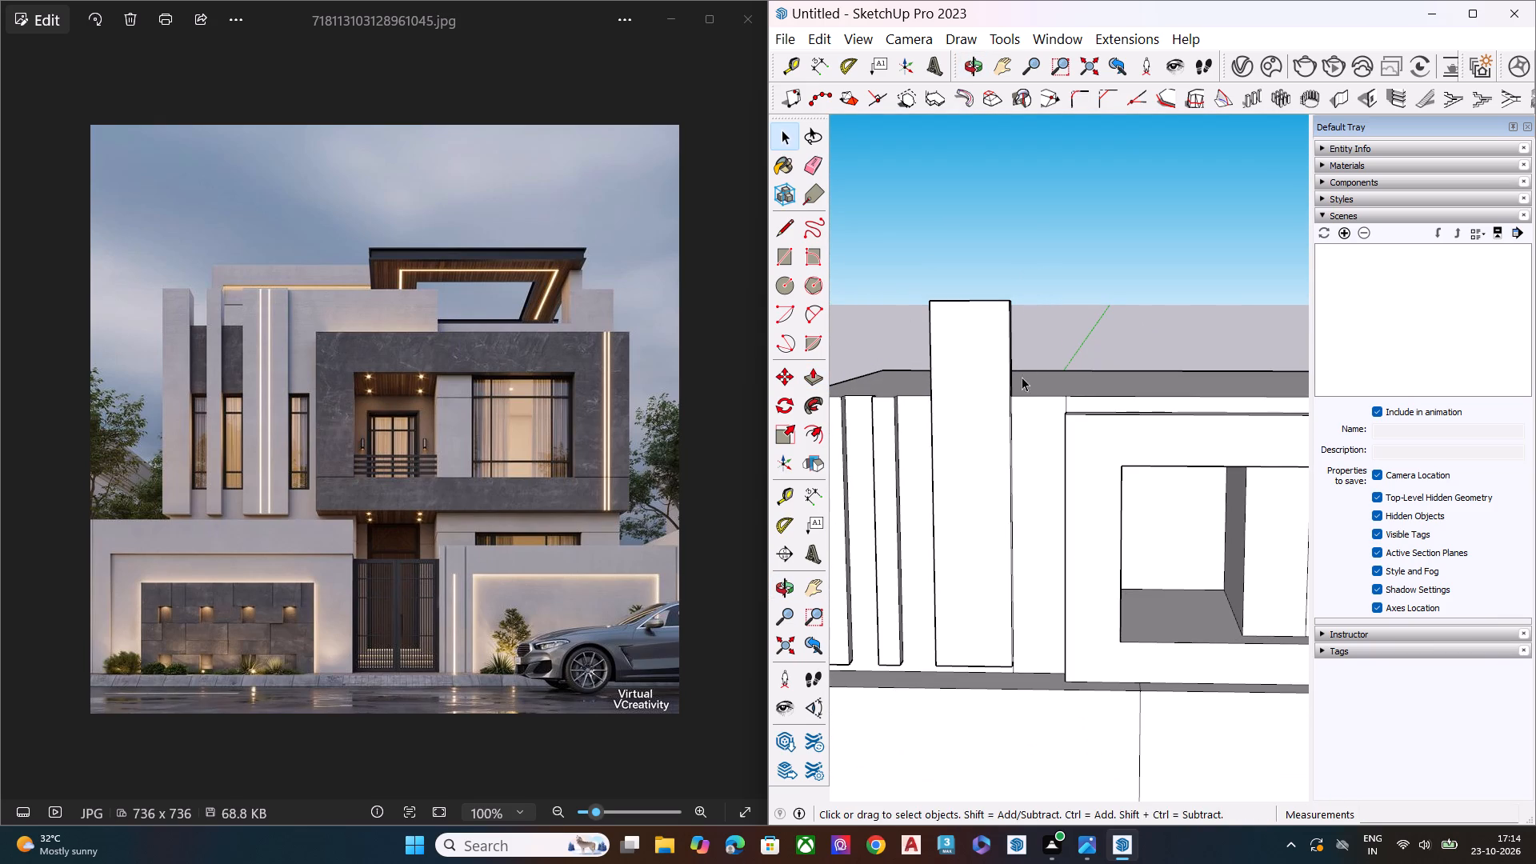
# Outline the rear half of the raised strip's frame-facing side with a vertical line about 7' 2" long and a short line to the rear edge.
pyautogui.moveTo(1029, 411); pyautogui.dragTo(635, 443, button='middle')
pyautogui.moveTo(998, 450); pyautogui.dragTo(770, 450, button='middle')
pyautogui.scroll(5, 927, 350)
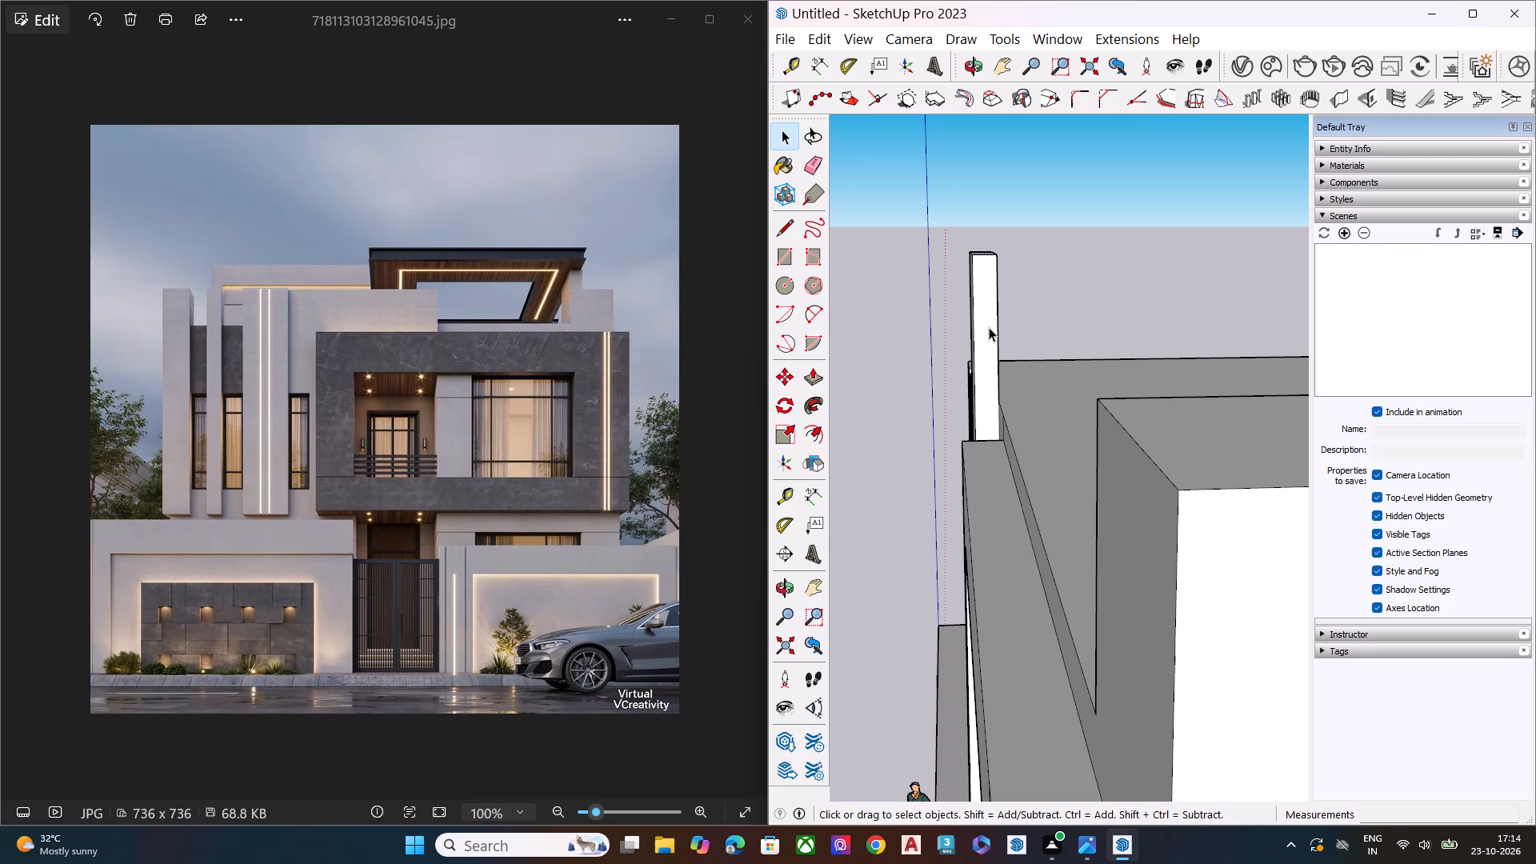
pyautogui.press('l')
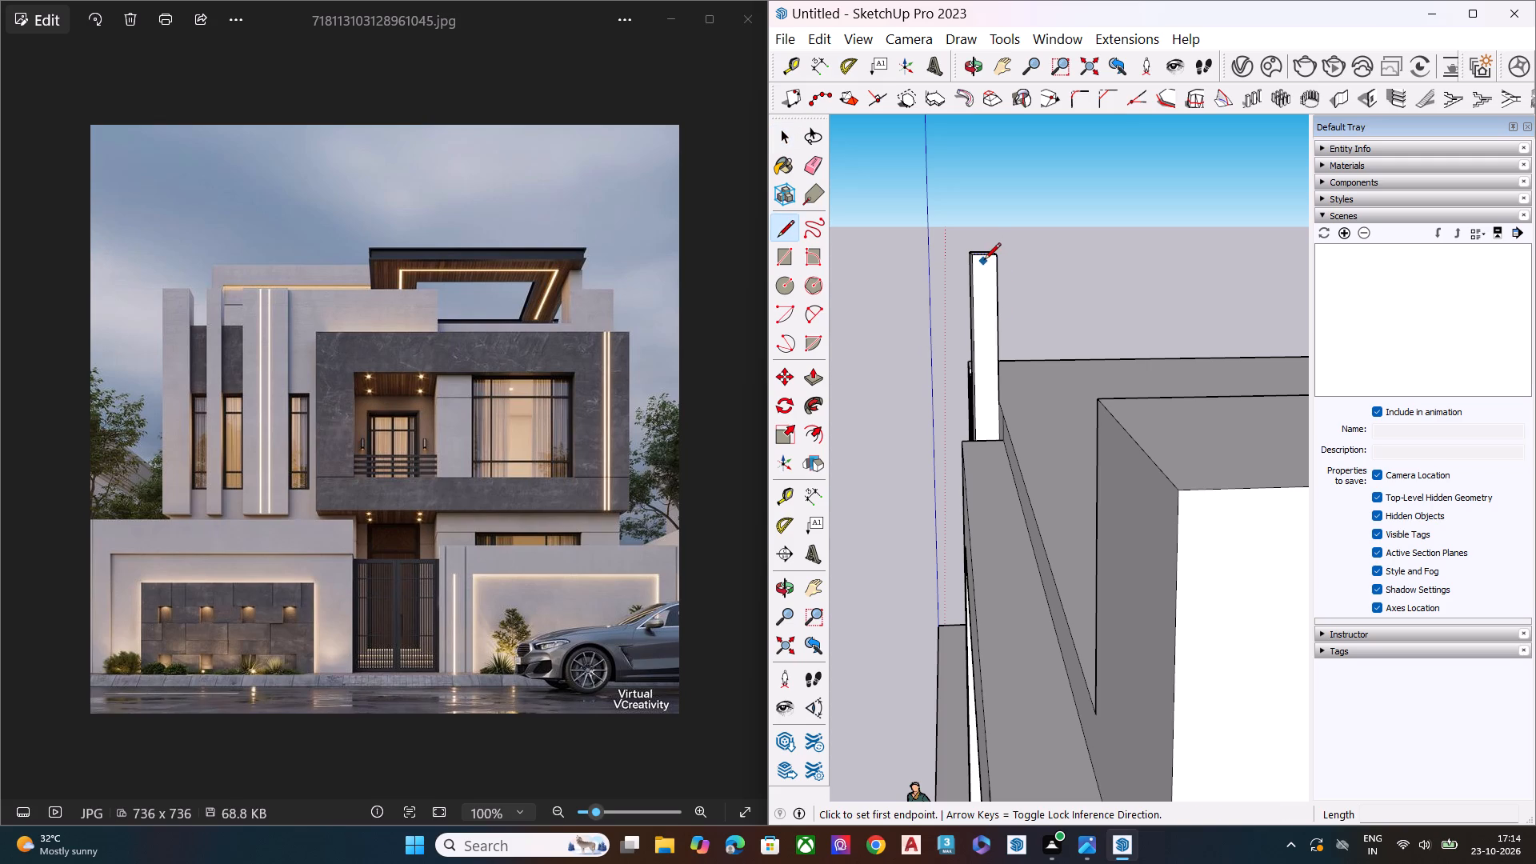
pyautogui.click(986, 257)
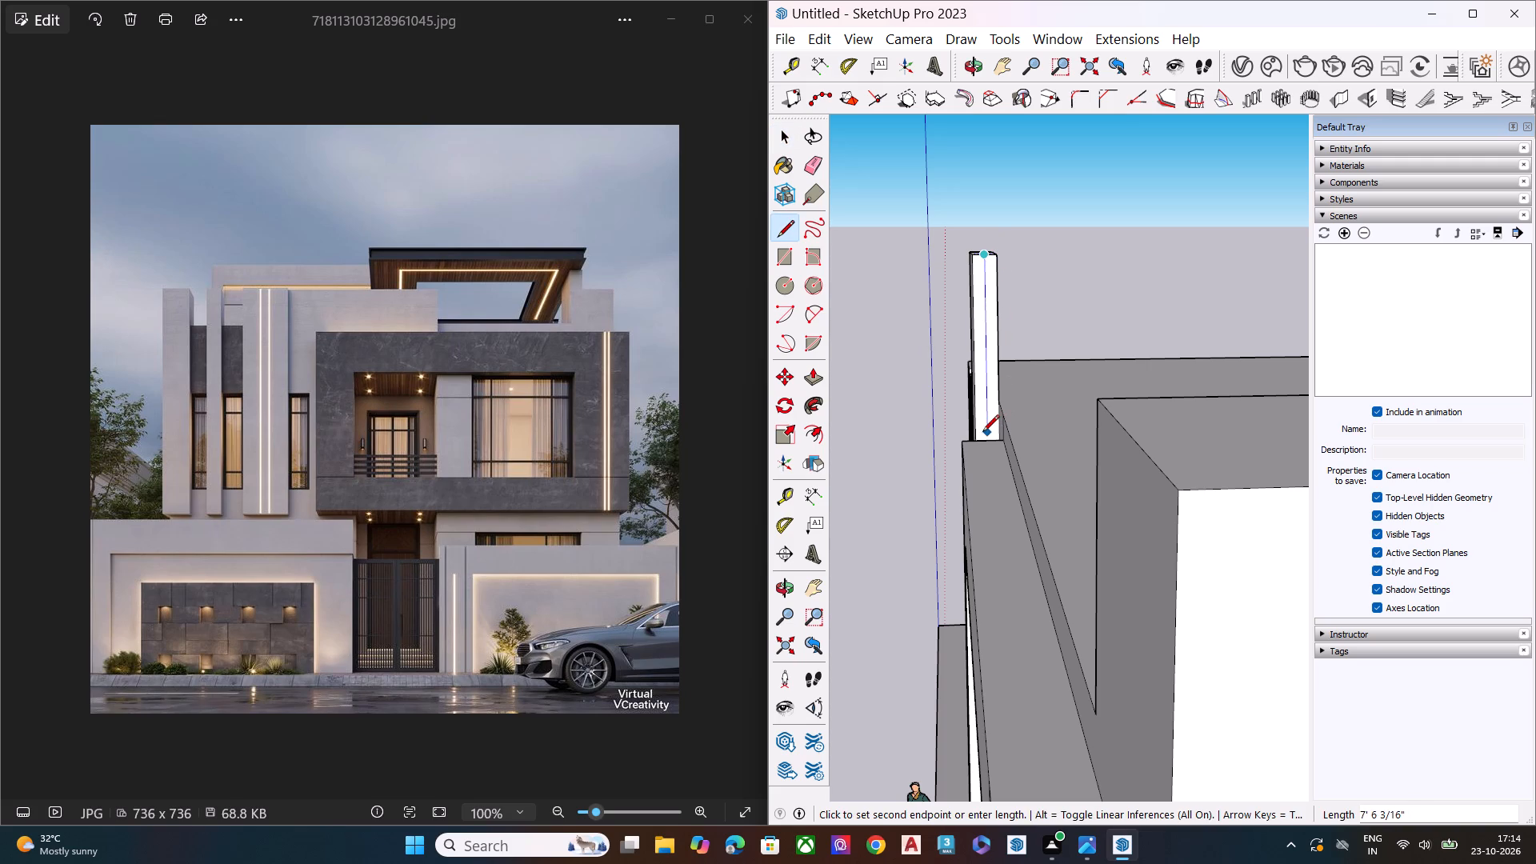
pyautogui.moveTo(989, 439); pyautogui.dragTo(1272, 355, button='middle')
pyautogui.scroll(3, 1122, 390)
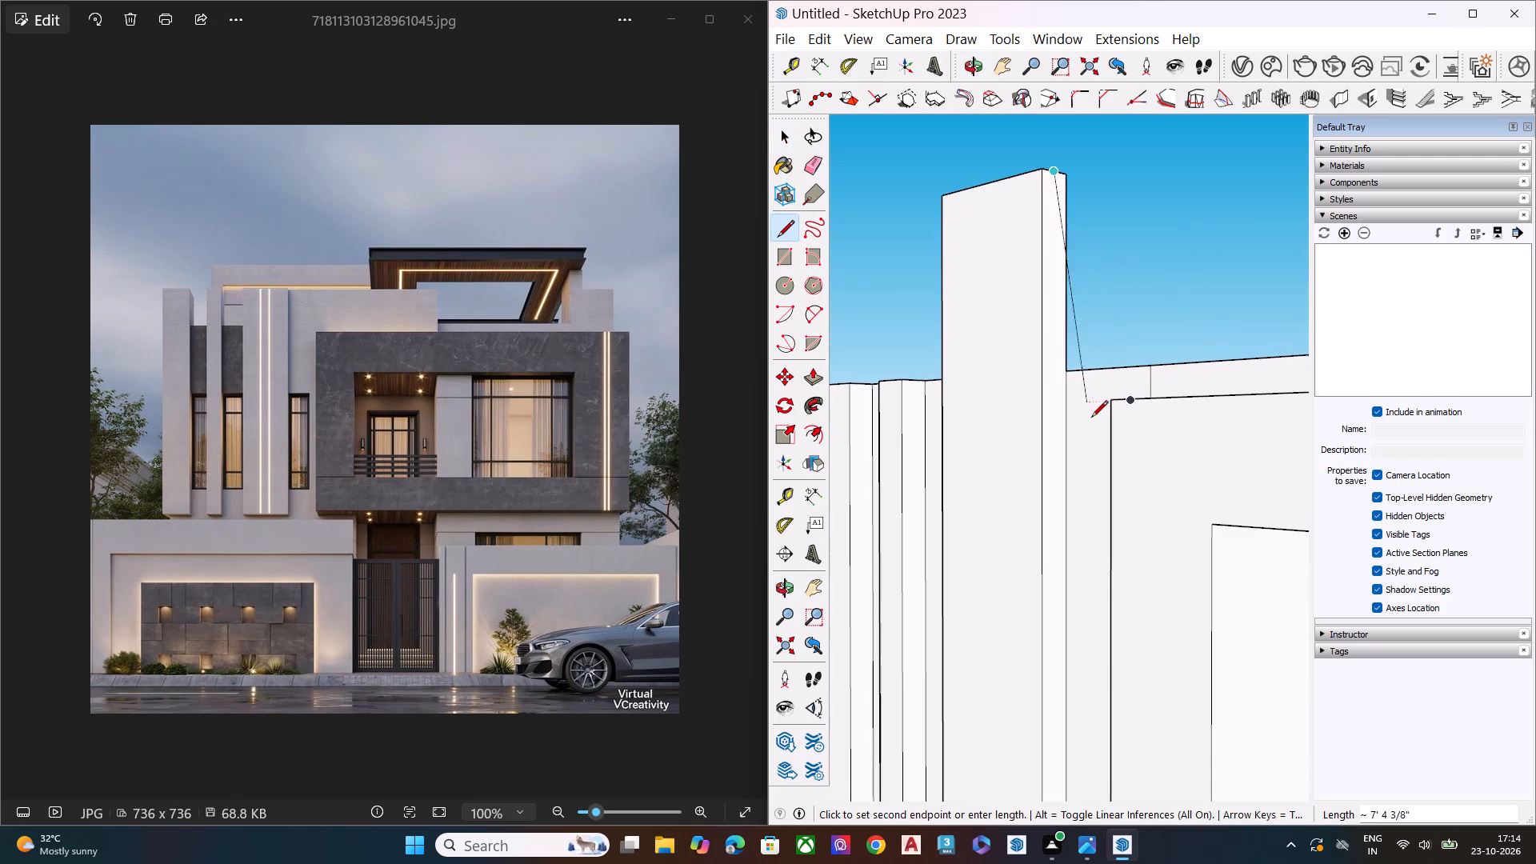
pyautogui.click(1060, 406)
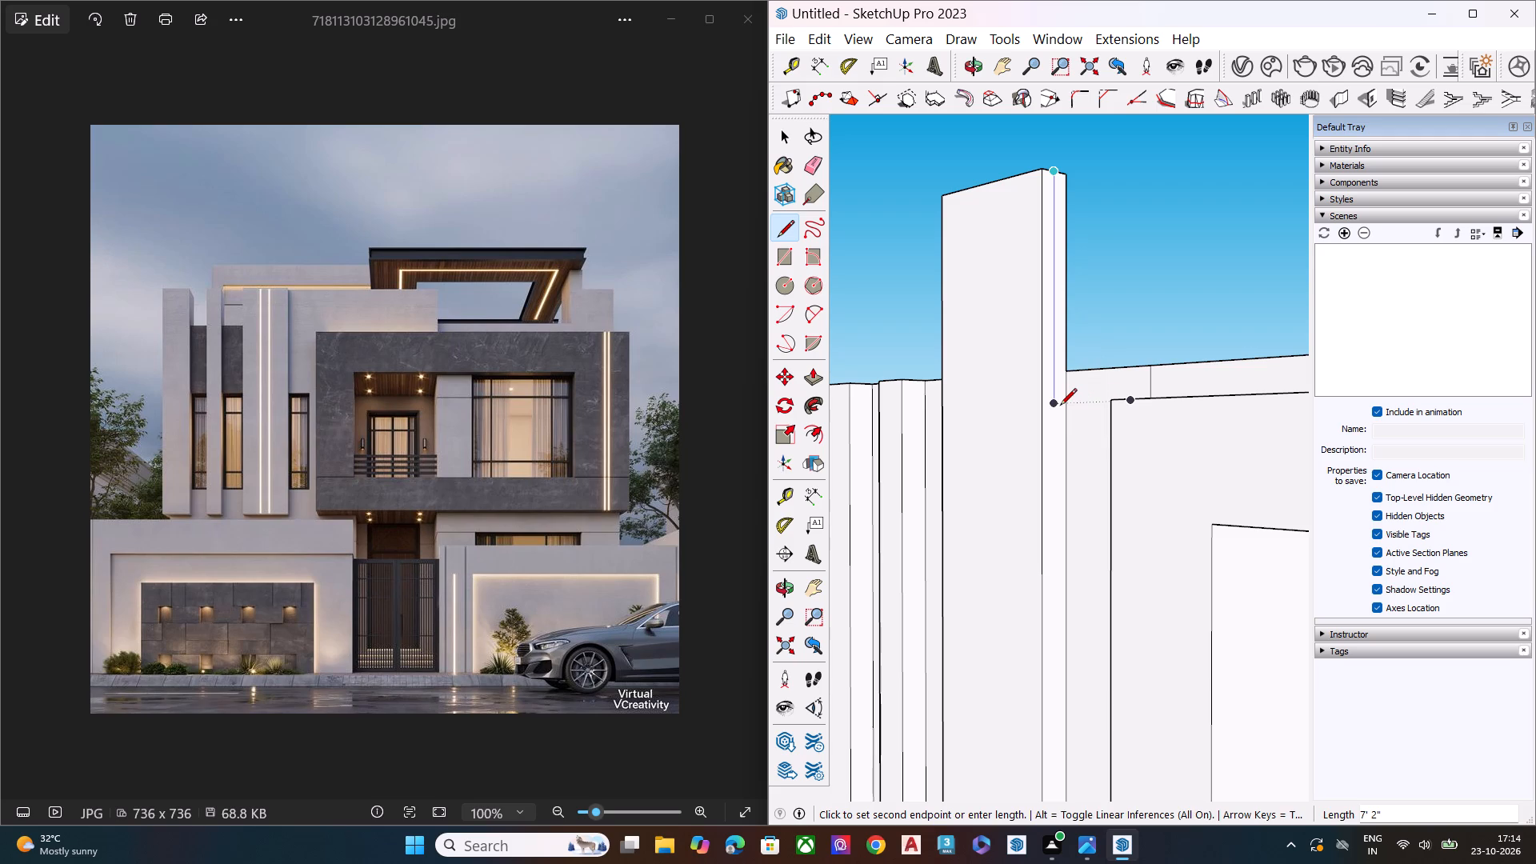
pyautogui.press('space')
pyautogui.moveTo(1060, 405); pyautogui.dragTo(982, 435, button='middle')
pyautogui.press('l')
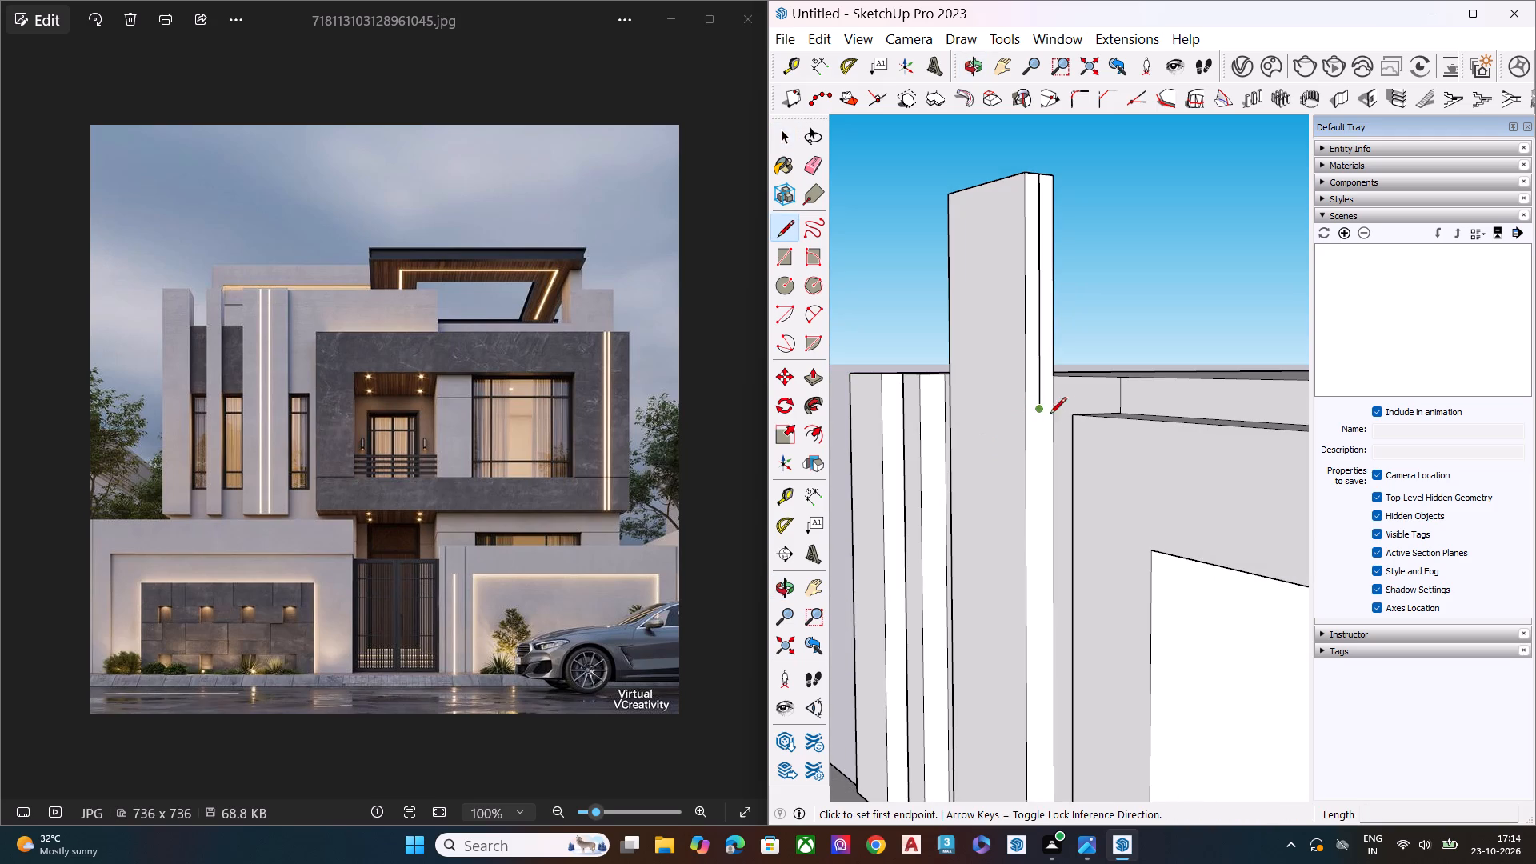
pyautogui.click(1041, 412)
pyautogui.click(1051, 410)
pyautogui.press('space')
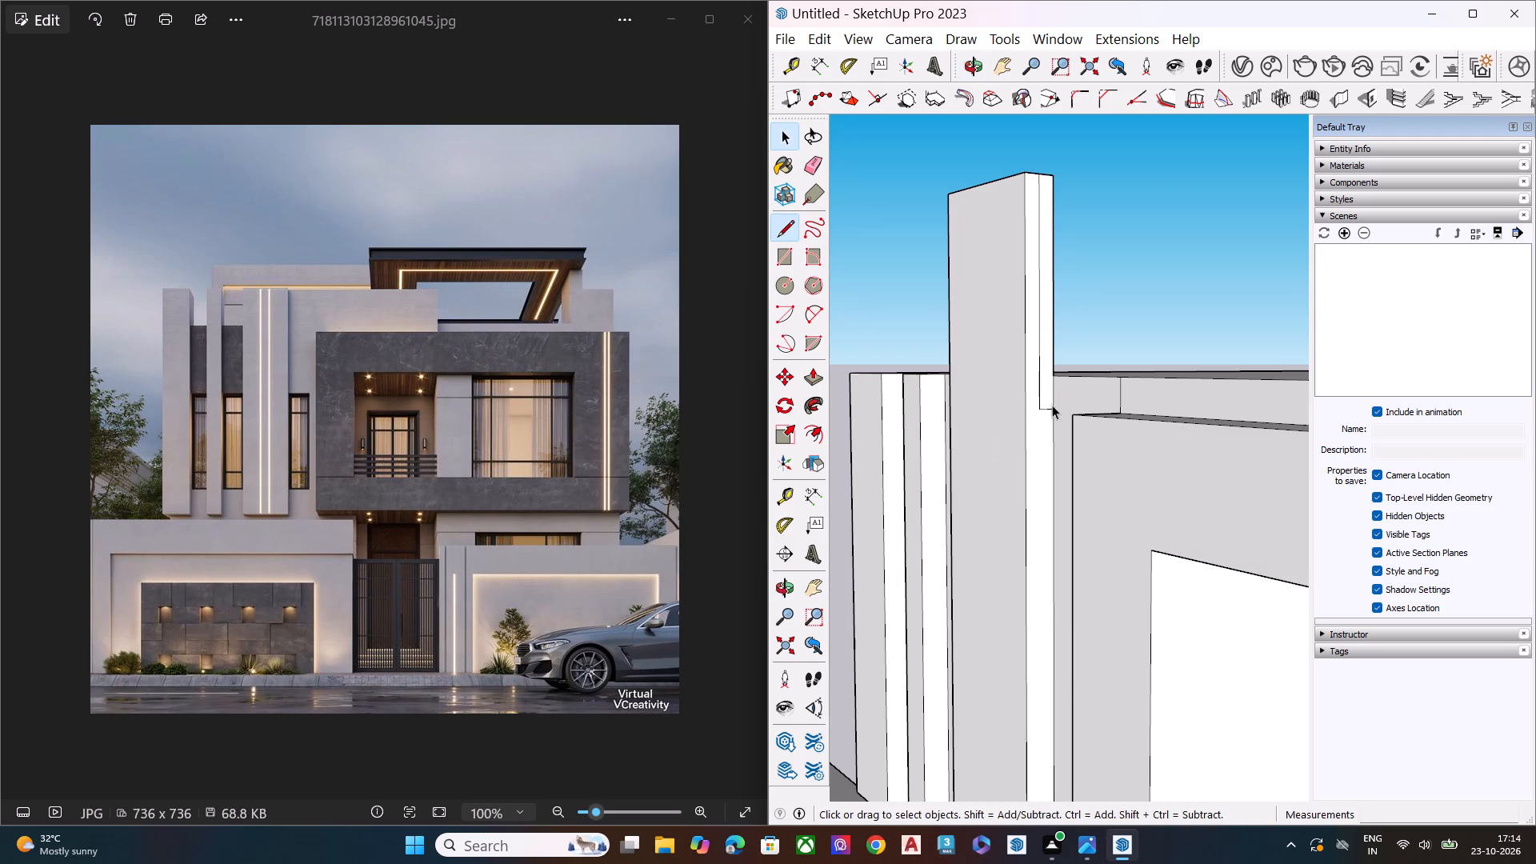
# Pull the outlined section sideways above the frame in two pulls, the second about 11' 9", ending in line with a corner of the frame opening.
pyautogui.click(1044, 391)
pyautogui.press('p')
pyautogui.click(1047, 360)
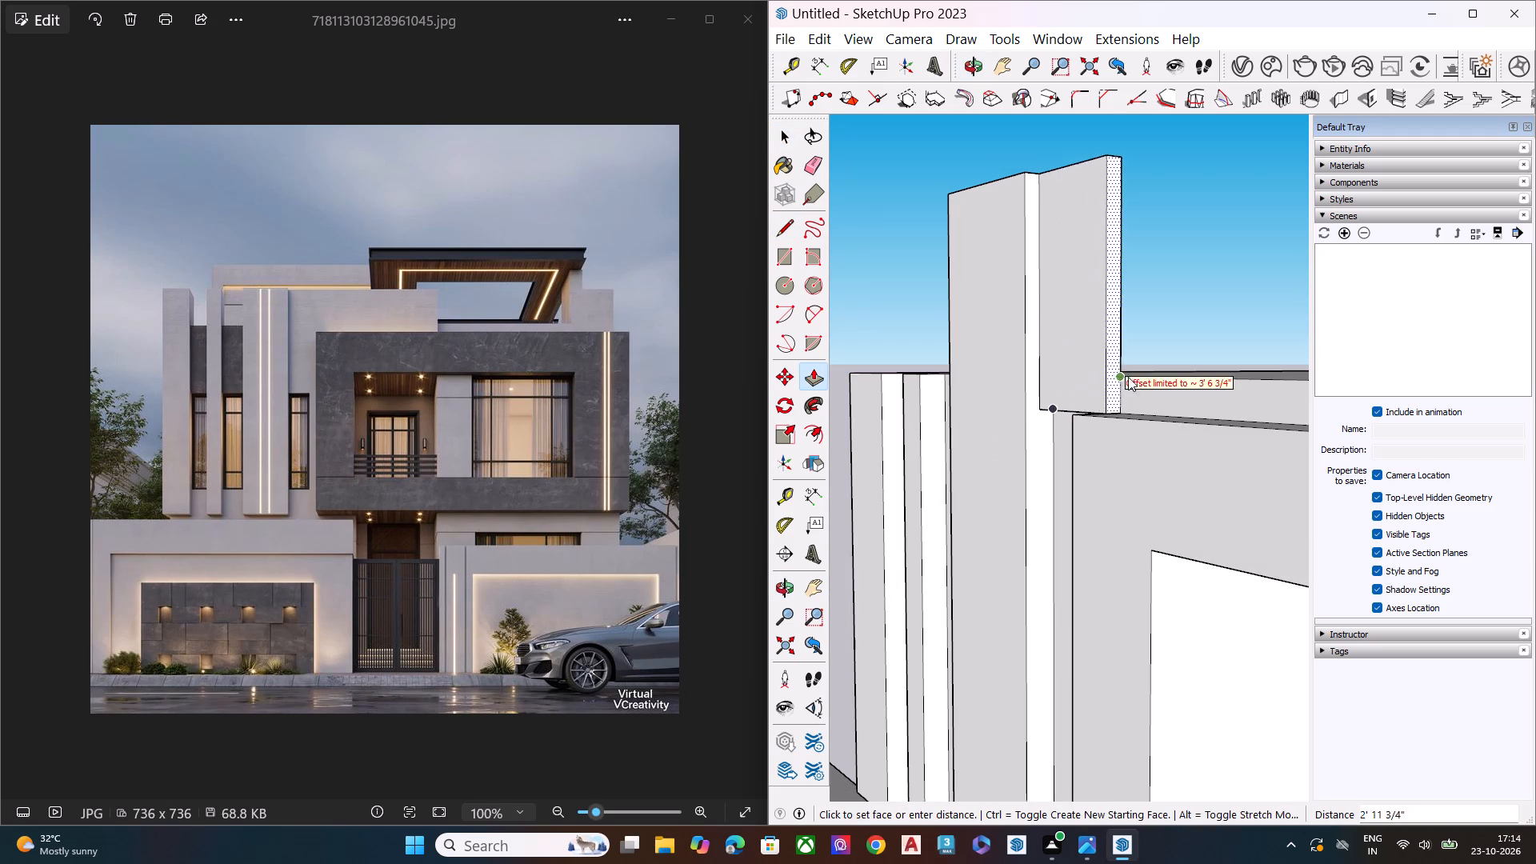
pyautogui.scroll(-11, 1131, 379)
pyautogui.moveTo(1174, 415); pyautogui.dragTo(1163, 552, button='middle')
pyautogui.click(1150, 476)
pyautogui.click(1122, 441)
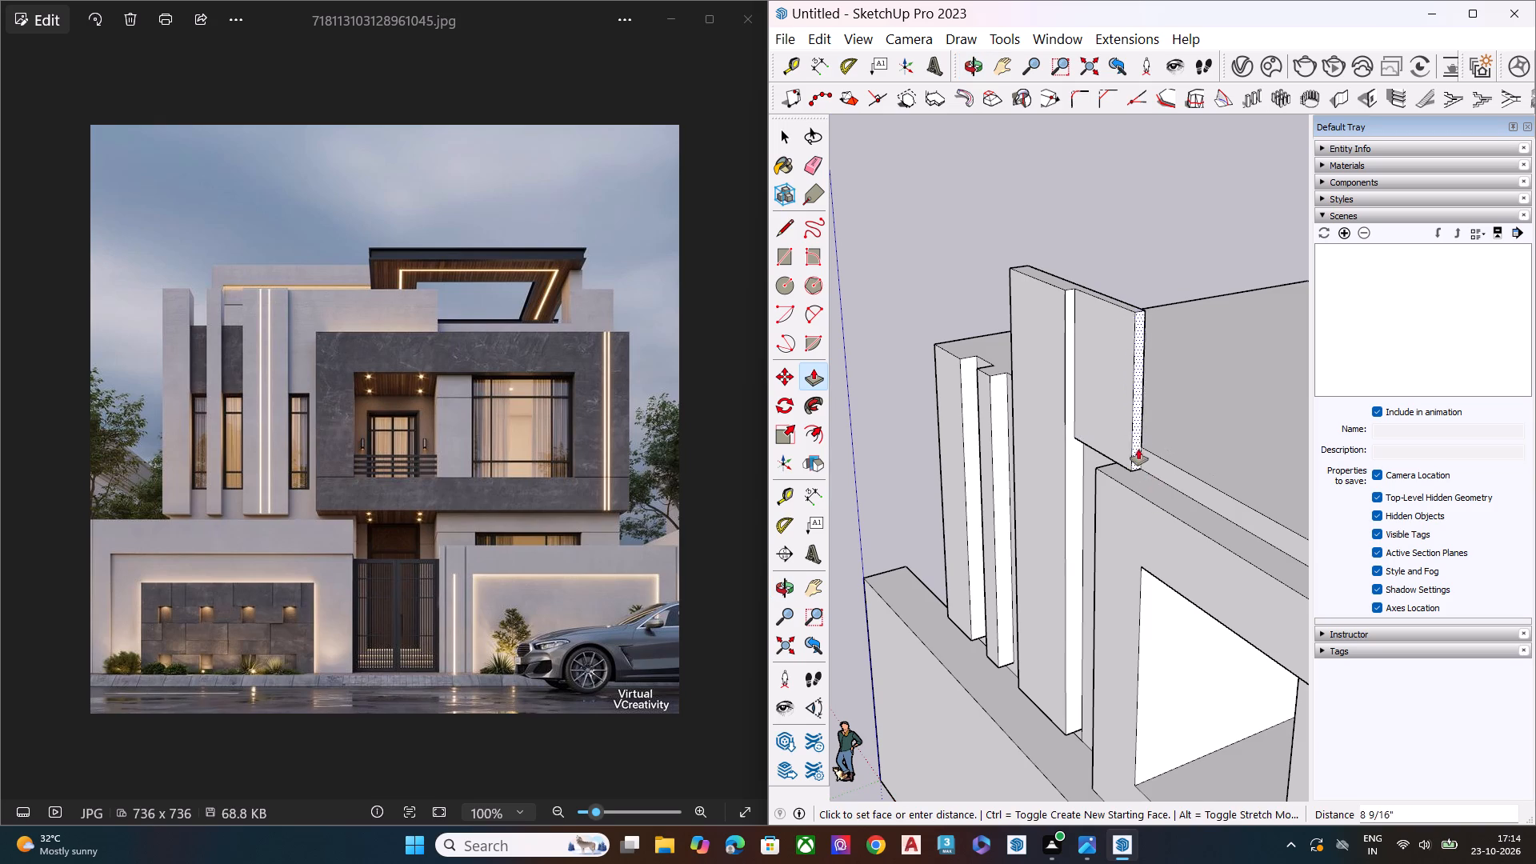
pyautogui.scroll(-18, 1174, 476)
pyautogui.moveTo(1191, 490); pyautogui.dragTo(1308, 462, button='middle')
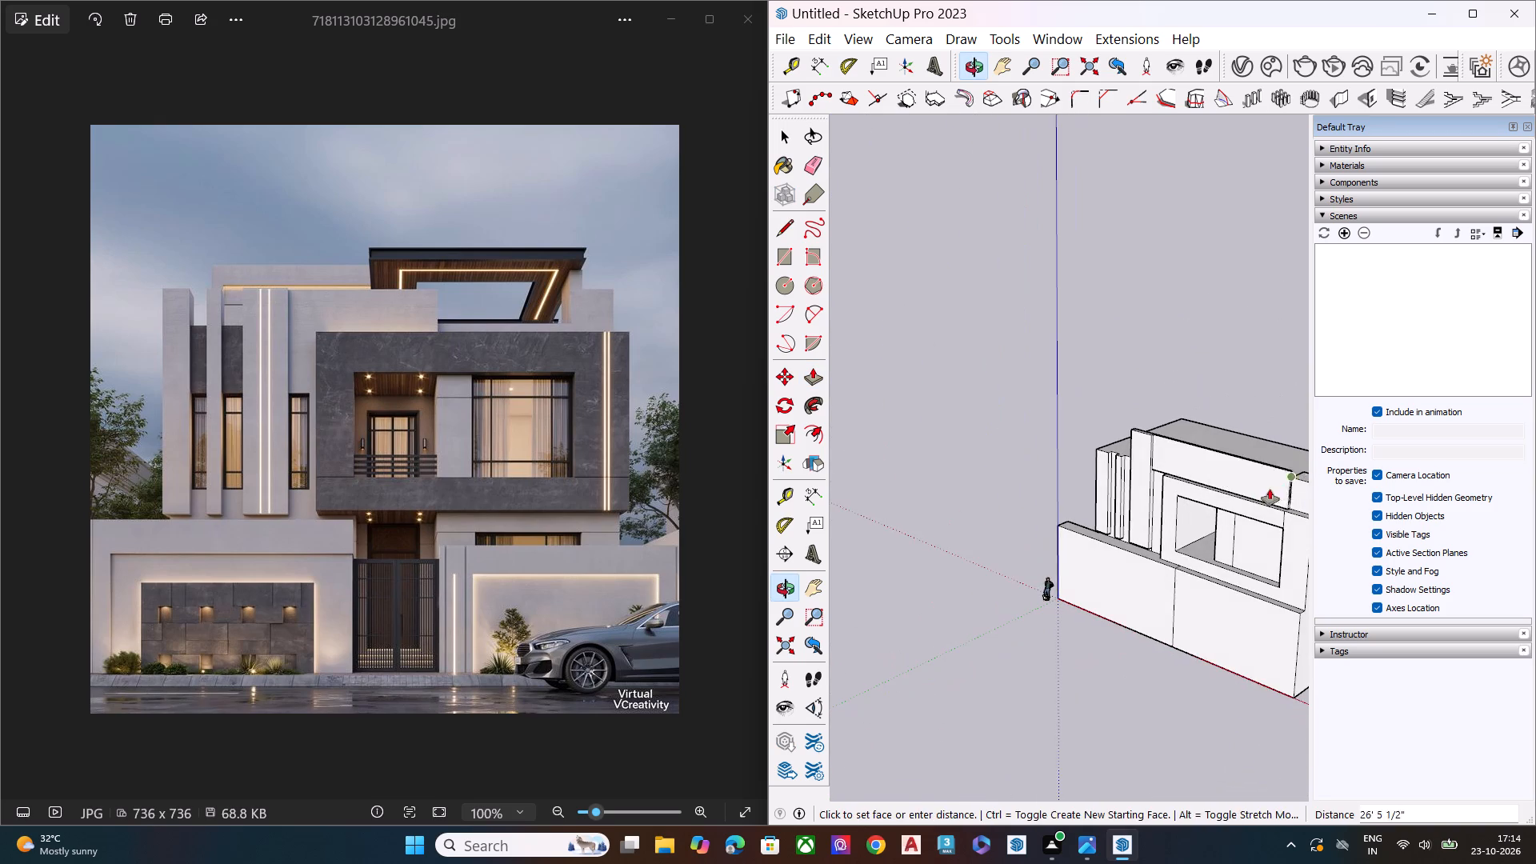
pyautogui.moveTo(1206, 498); pyautogui.dragTo(1449, 391, button='middle')
pyautogui.scroll(-6, 1254, 429)
pyautogui.moveTo(1249, 439); pyautogui.dragTo(1282, 371, button='middle')
pyautogui.scroll(4, 1258, 409)
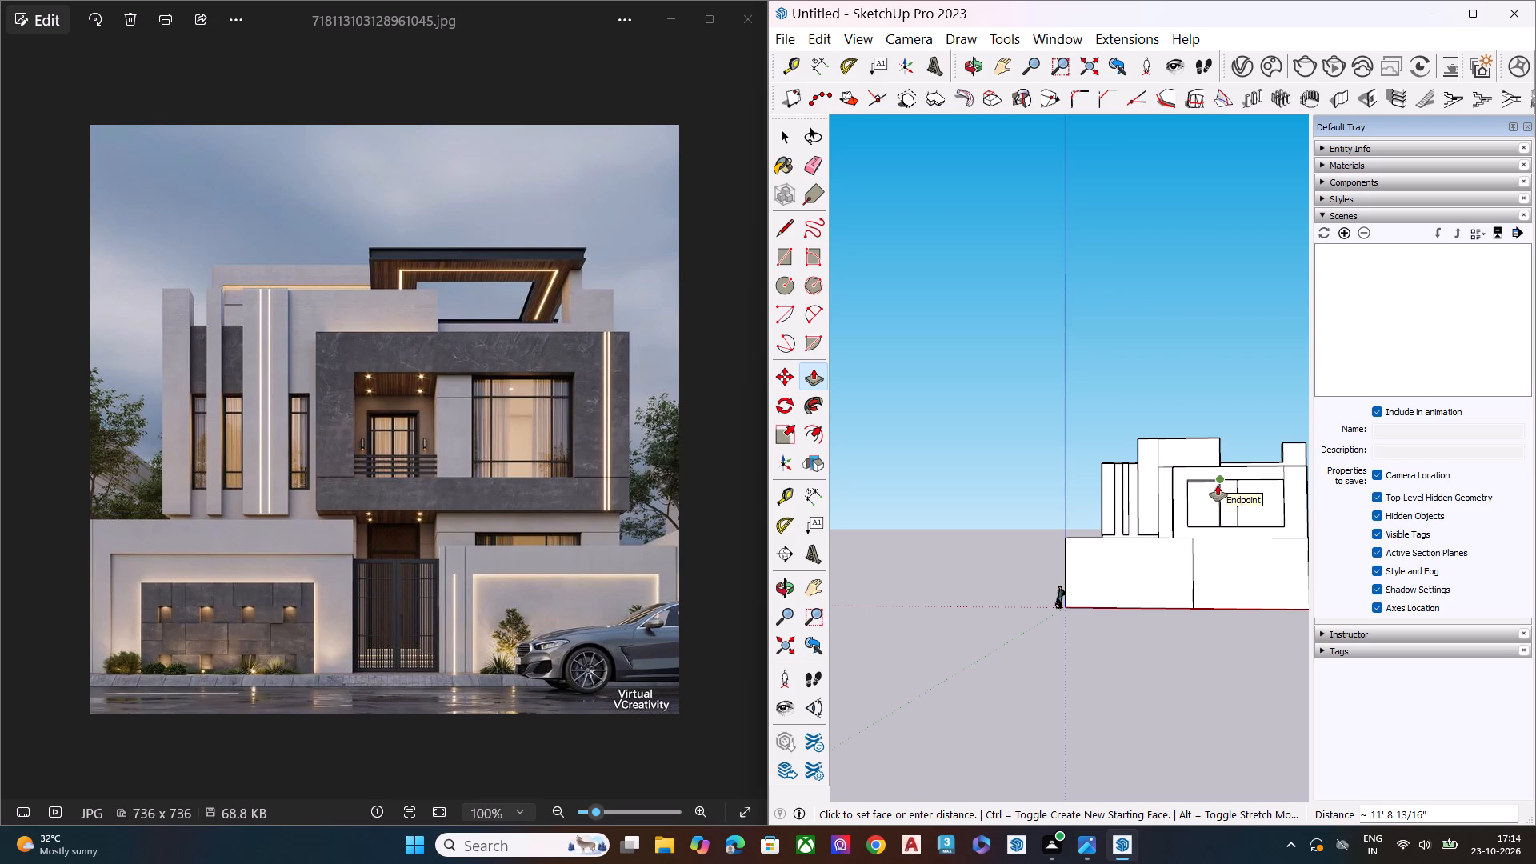
pyautogui.click(1218, 485)
pyautogui.press('space')
pyautogui.click(1197, 374)
# Push/pull the front face of the new panel above the frame by about 1 3/8".
pyautogui.scroll(1, 1250, 449)
pyautogui.scroll(-2, 1250, 449)
pyautogui.scroll(6, 1250, 449)
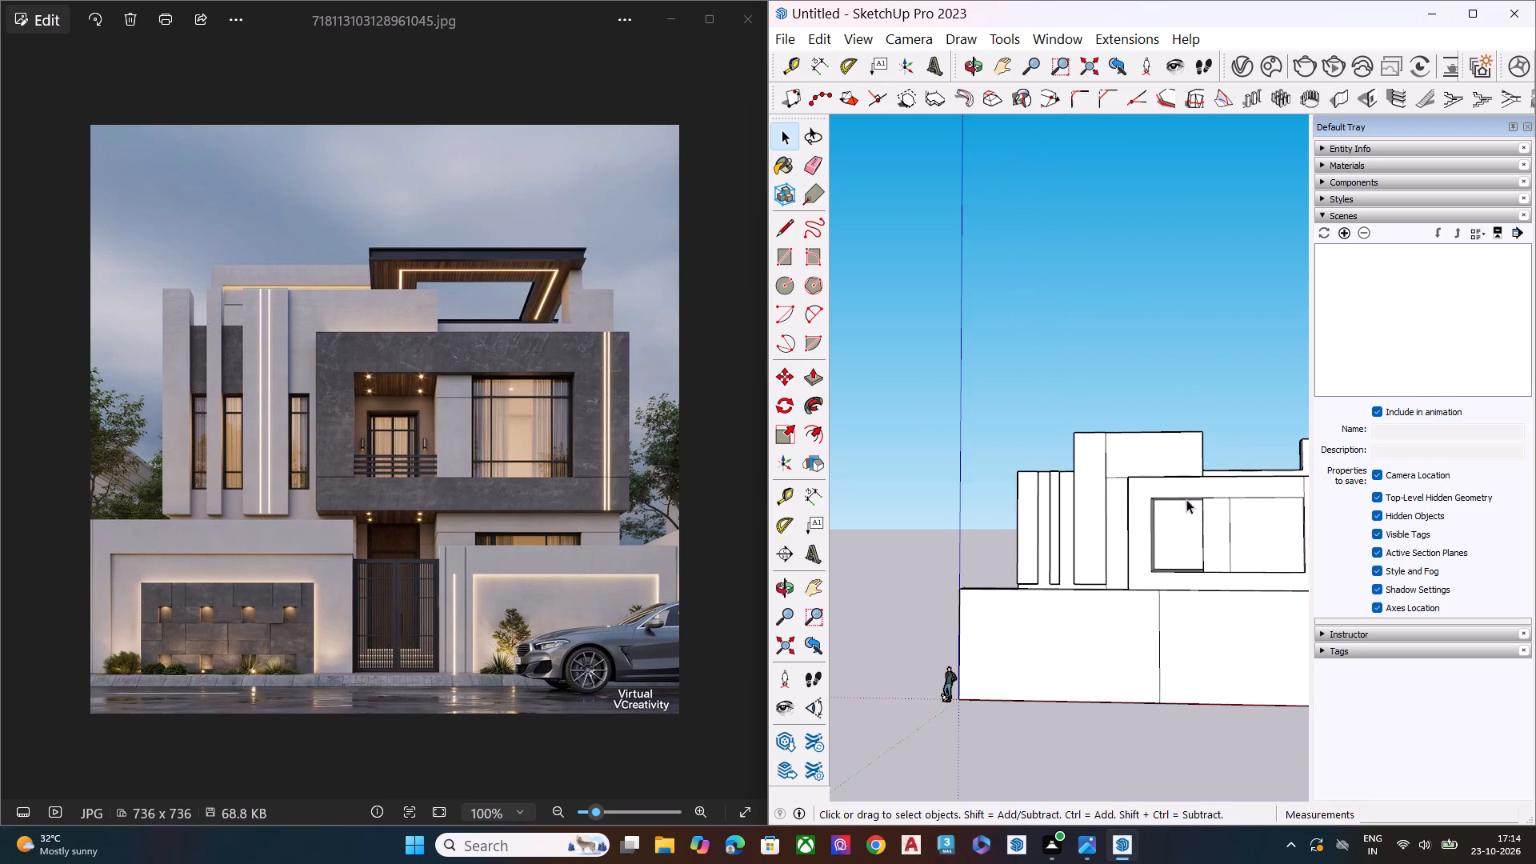
pyautogui.scroll(1, 1185, 499)
pyautogui.scroll(-1, 1194, 499)
pyautogui.scroll(5, 1197, 498)
pyautogui.moveTo(1102, 473); pyautogui.dragTo(1142, 456, button='middle')
pyautogui.scroll(4, 1142, 456)
pyautogui.scroll(-1, 1100, 442)
pyautogui.scroll(2, 1091, 443)
pyautogui.moveTo(1045, 457); pyautogui.dragTo(1029, 478, button='middle')
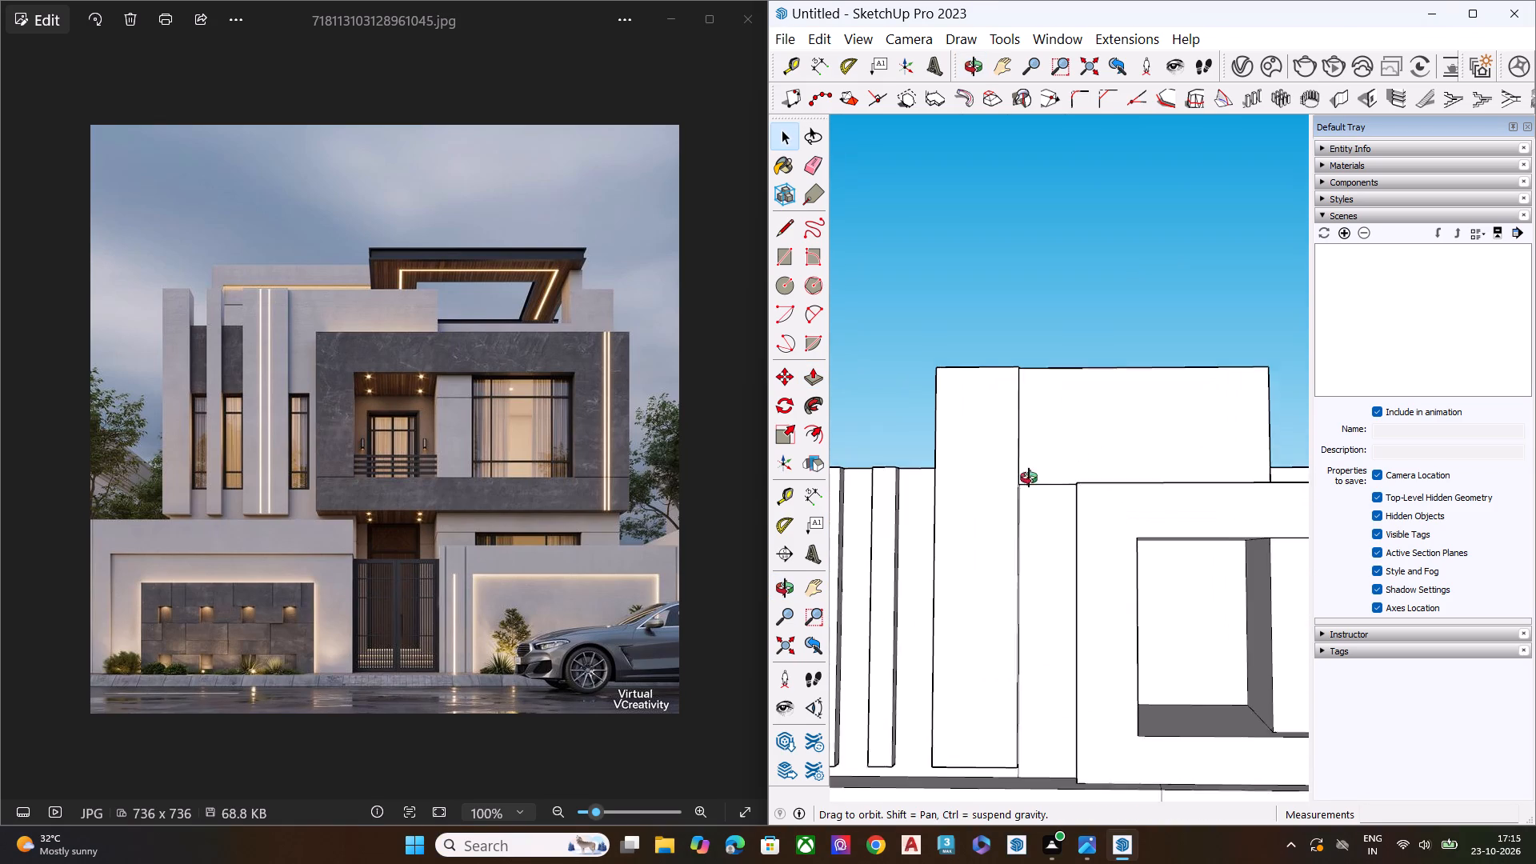
pyautogui.moveTo(1029, 478); pyautogui.dragTo(731, 670, button='middle')
pyautogui.scroll(4, 1122, 344)
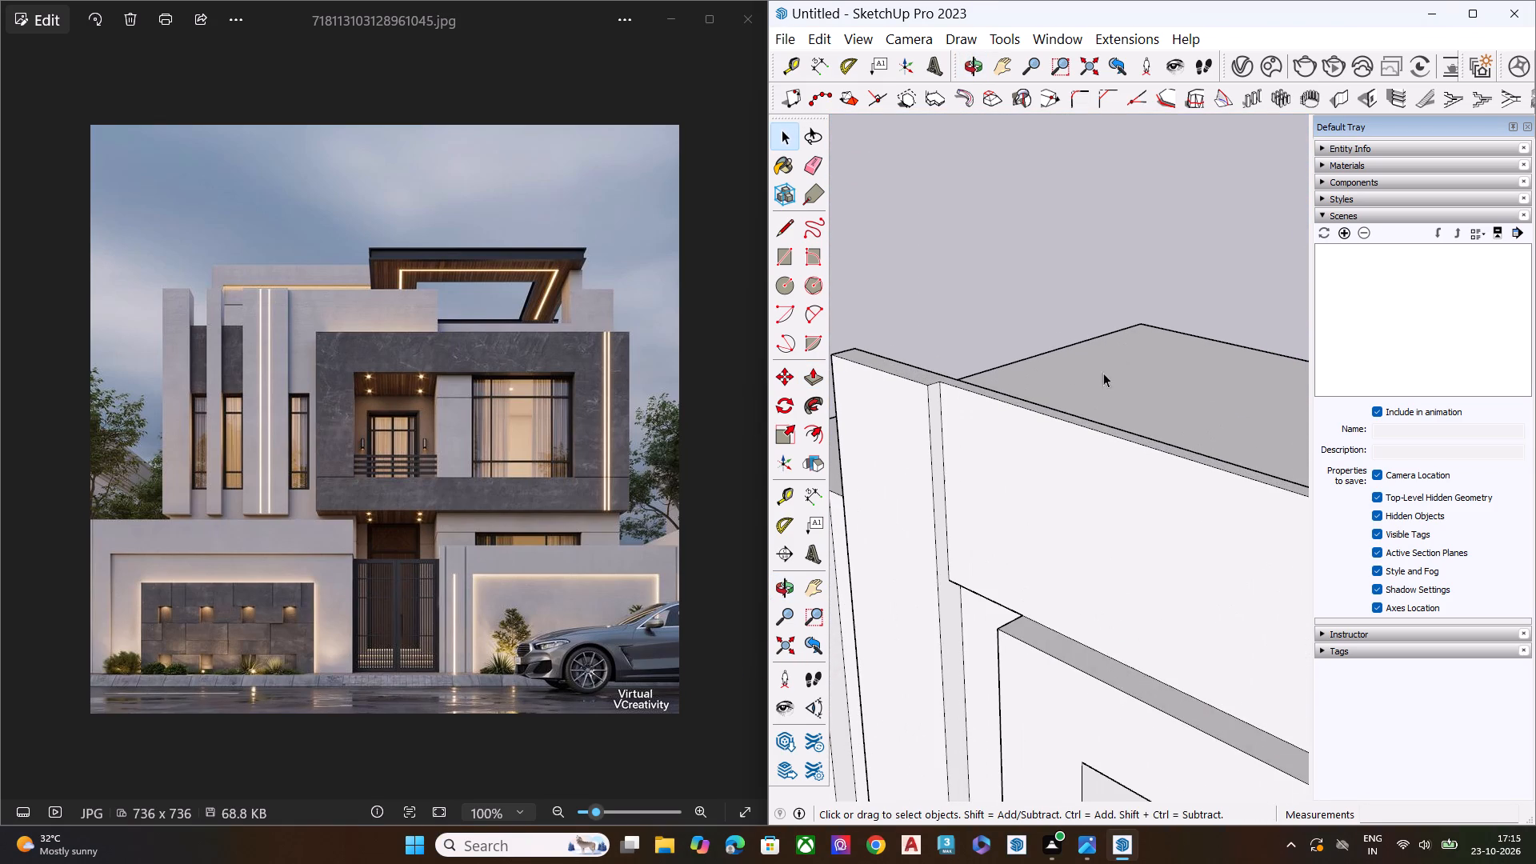
pyautogui.click(974, 539)
pyautogui.press('p')
pyautogui.click(974, 539)
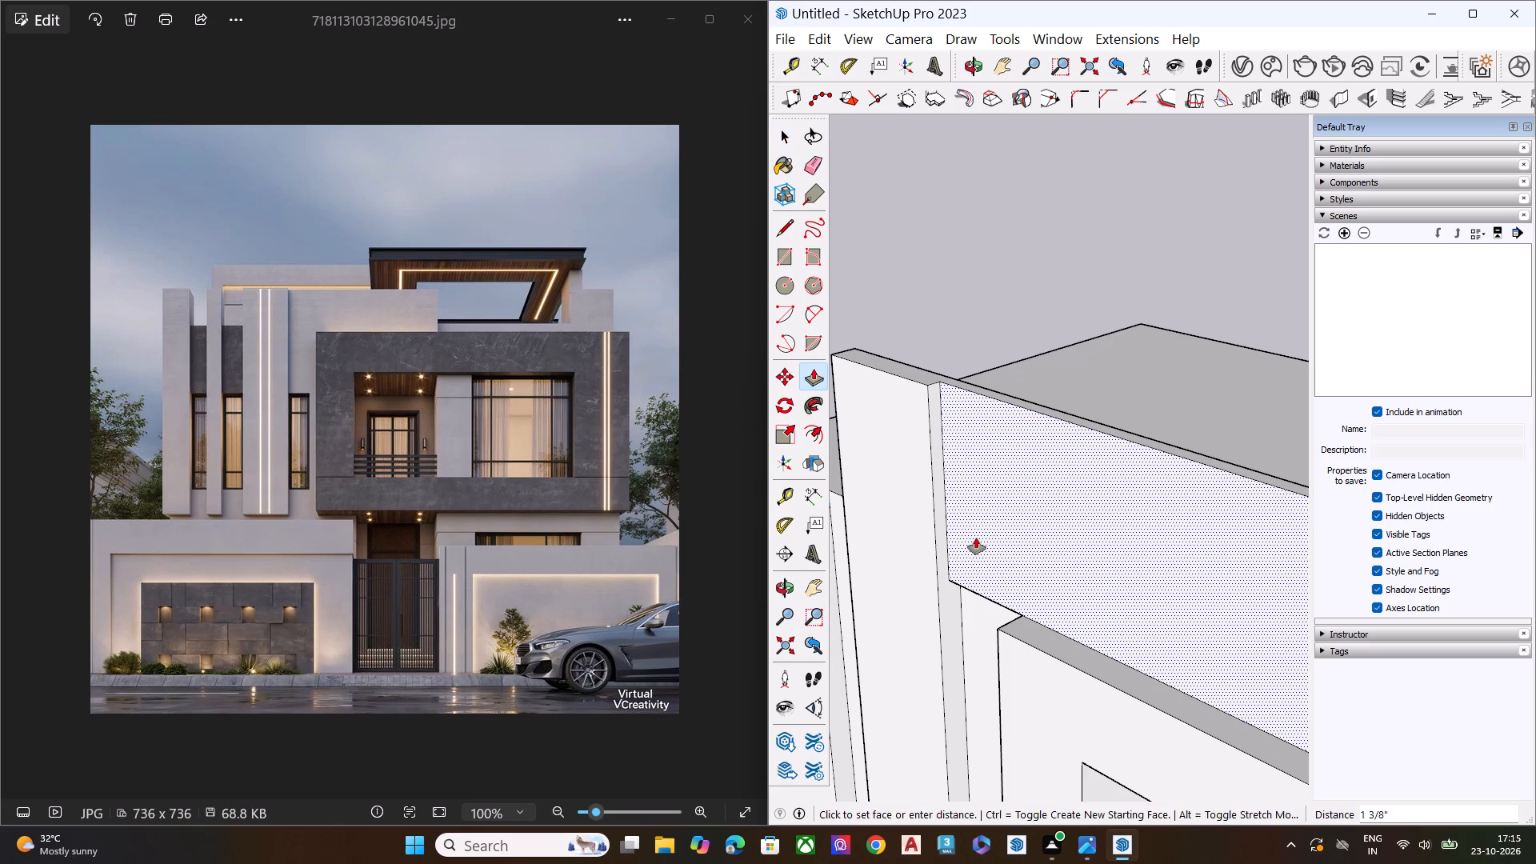
pyautogui.click(977, 538)
pyautogui.press('space')
pyautogui.click(975, 338)
# Draw a line about 1' 5" long along the rear top edge of the thin middle strip, separating its top from the roof.
pyautogui.scroll(-4, 962, 338)
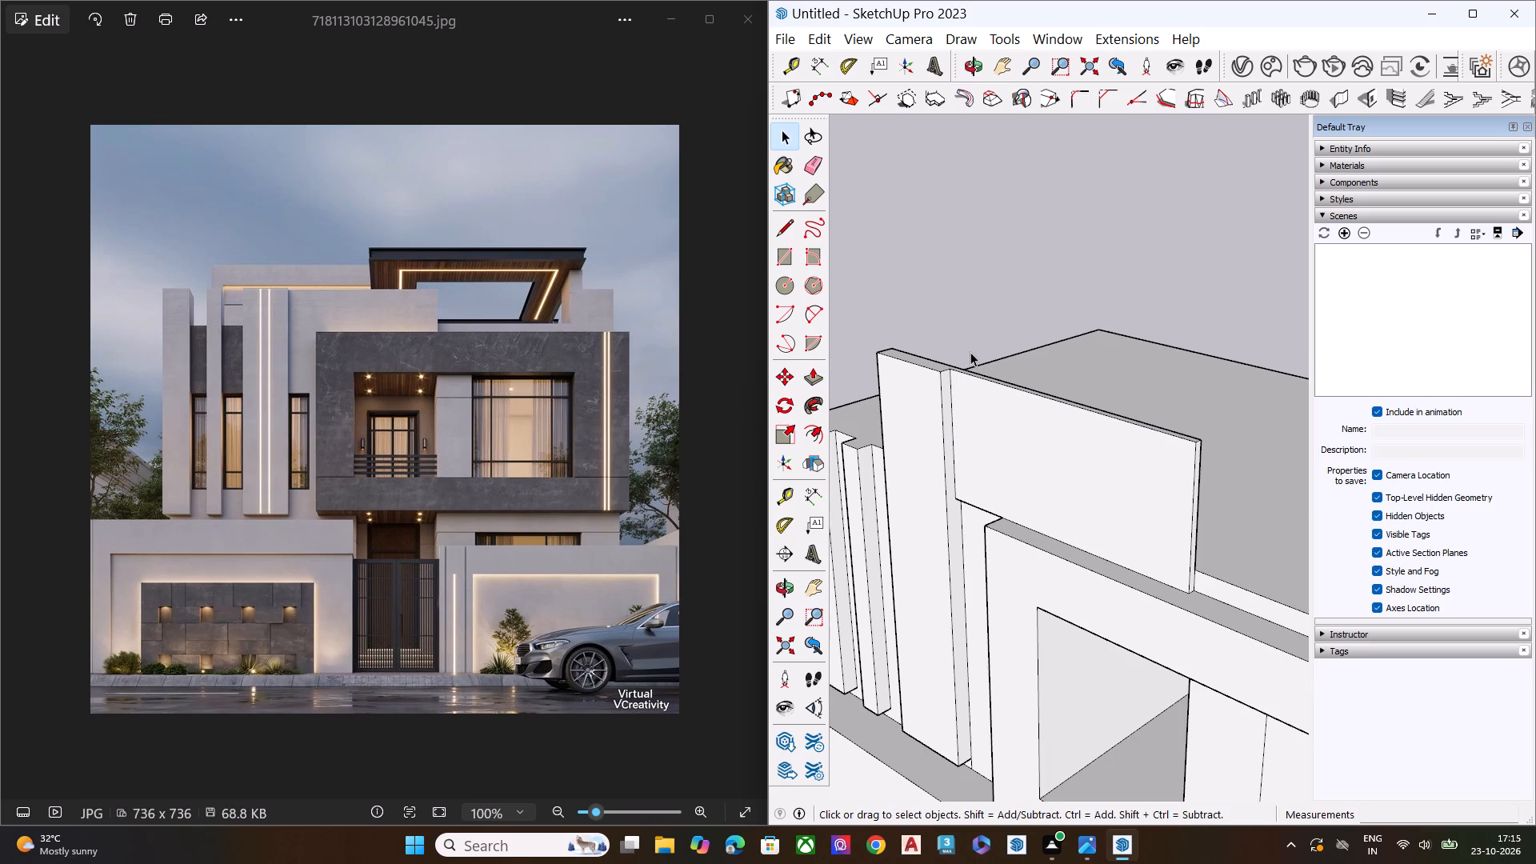
pyautogui.press('space')
pyautogui.click(993, 286)
pyautogui.scroll(-4, 990, 297)
pyautogui.moveTo(971, 366); pyautogui.dragTo(1210, 403, button='middle')
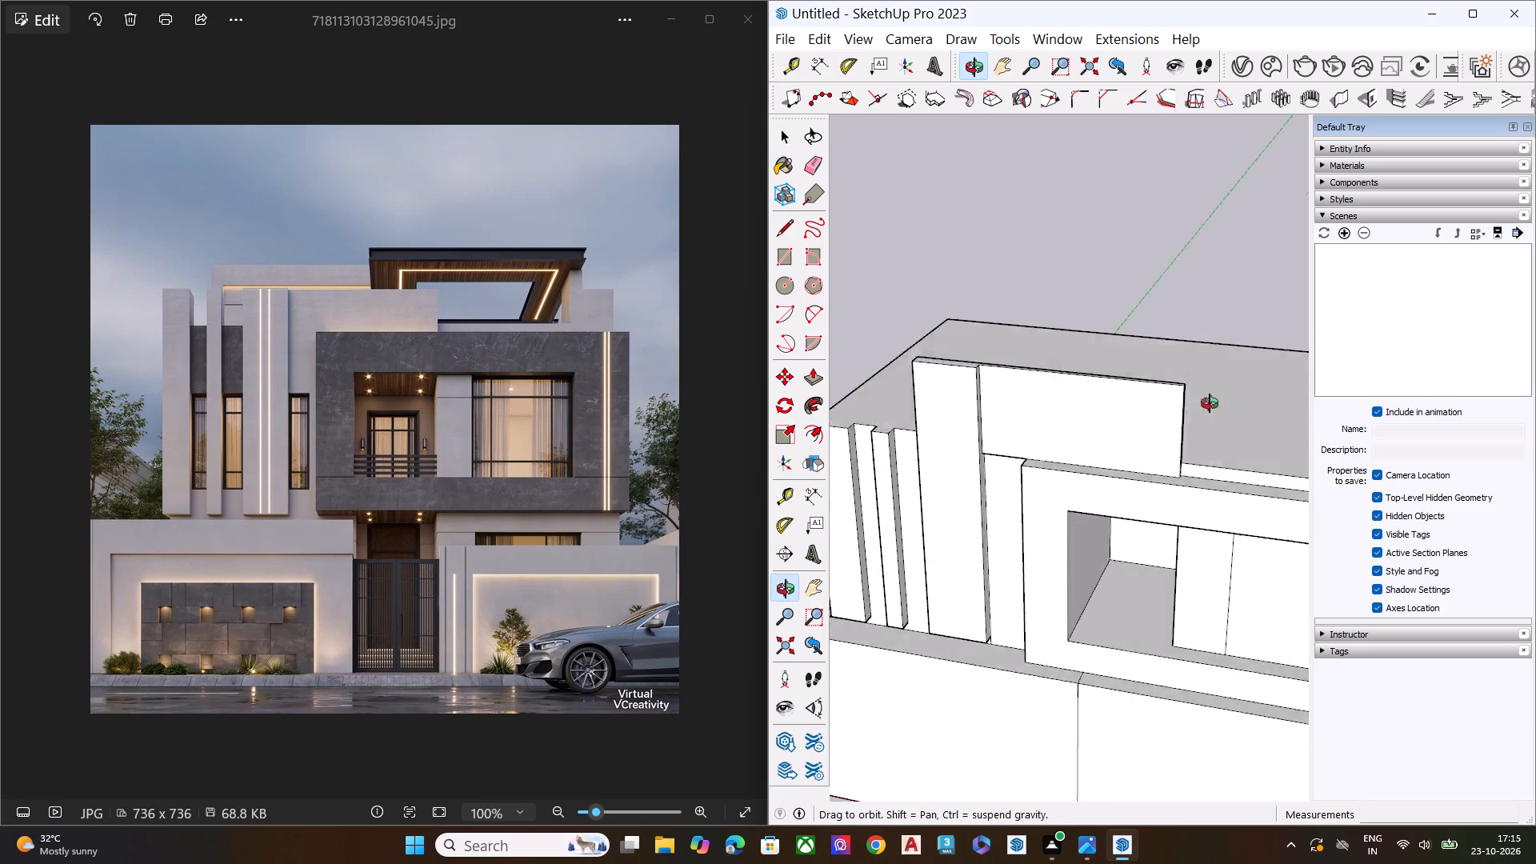
pyautogui.moveTo(1210, 403); pyautogui.dragTo(1336, 426, button='middle')
pyautogui.moveTo(1011, 458); pyautogui.dragTo(1339, 503, button='middle')
pyautogui.moveTo(1054, 543); pyautogui.dragTo(1276, 660, button='middle')
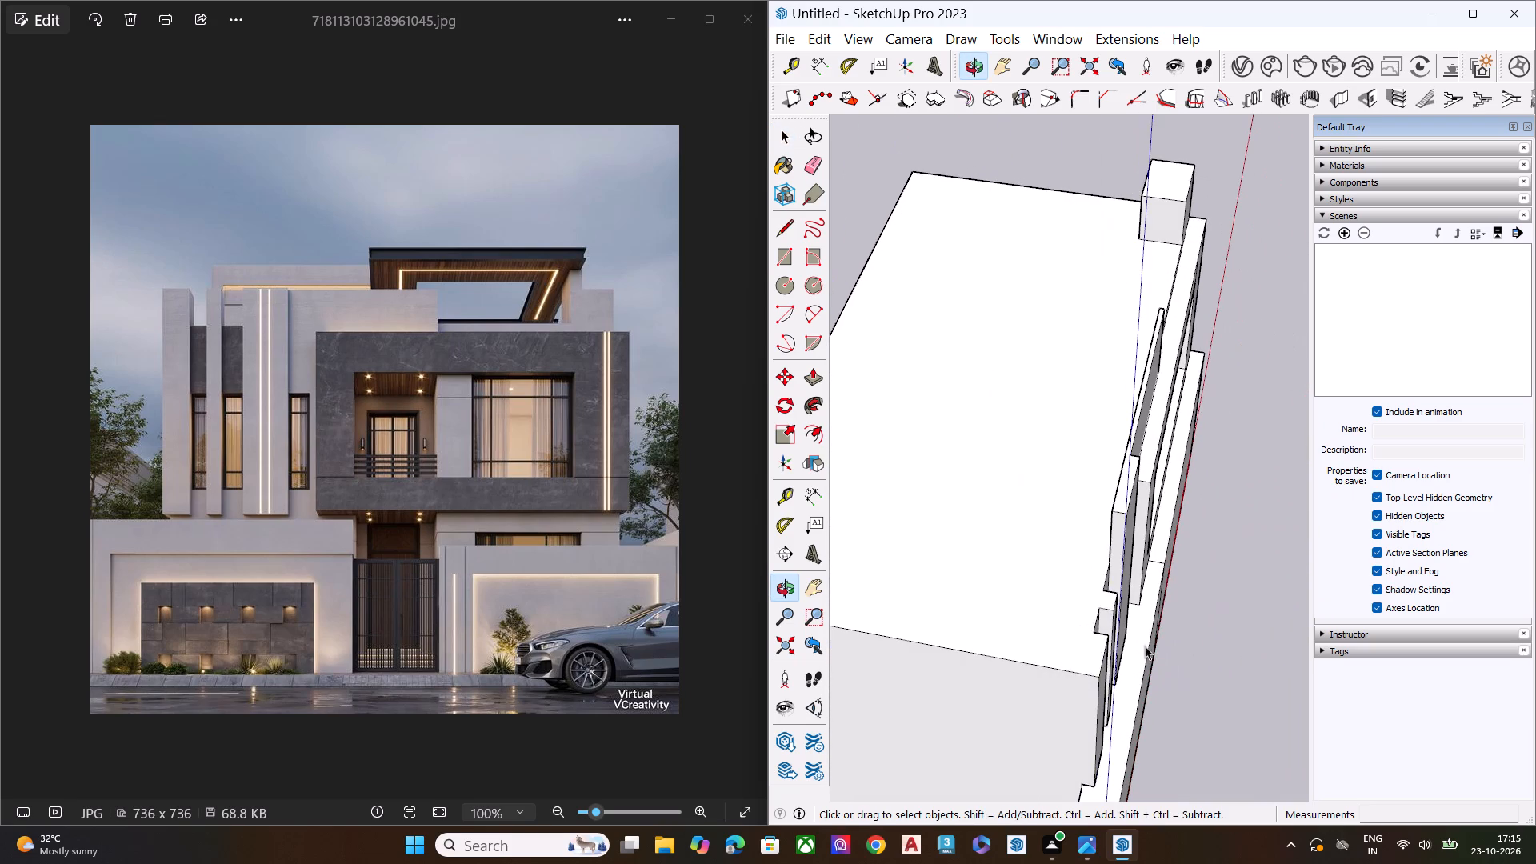
pyautogui.scroll(7, 1102, 653)
pyautogui.press('l')
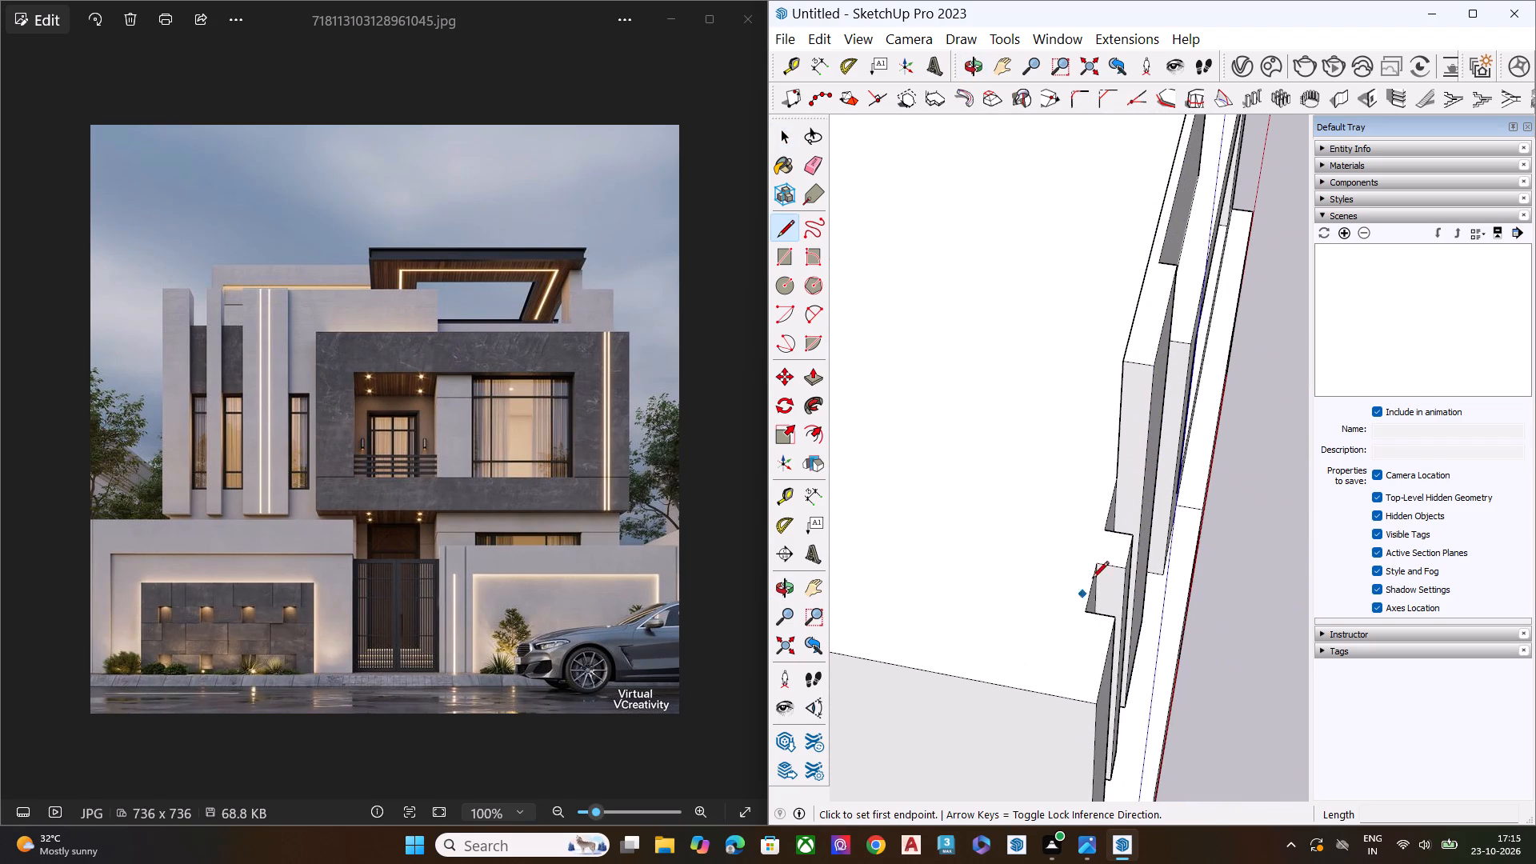
pyautogui.click(1105, 531)
pyautogui.click(1094, 567)
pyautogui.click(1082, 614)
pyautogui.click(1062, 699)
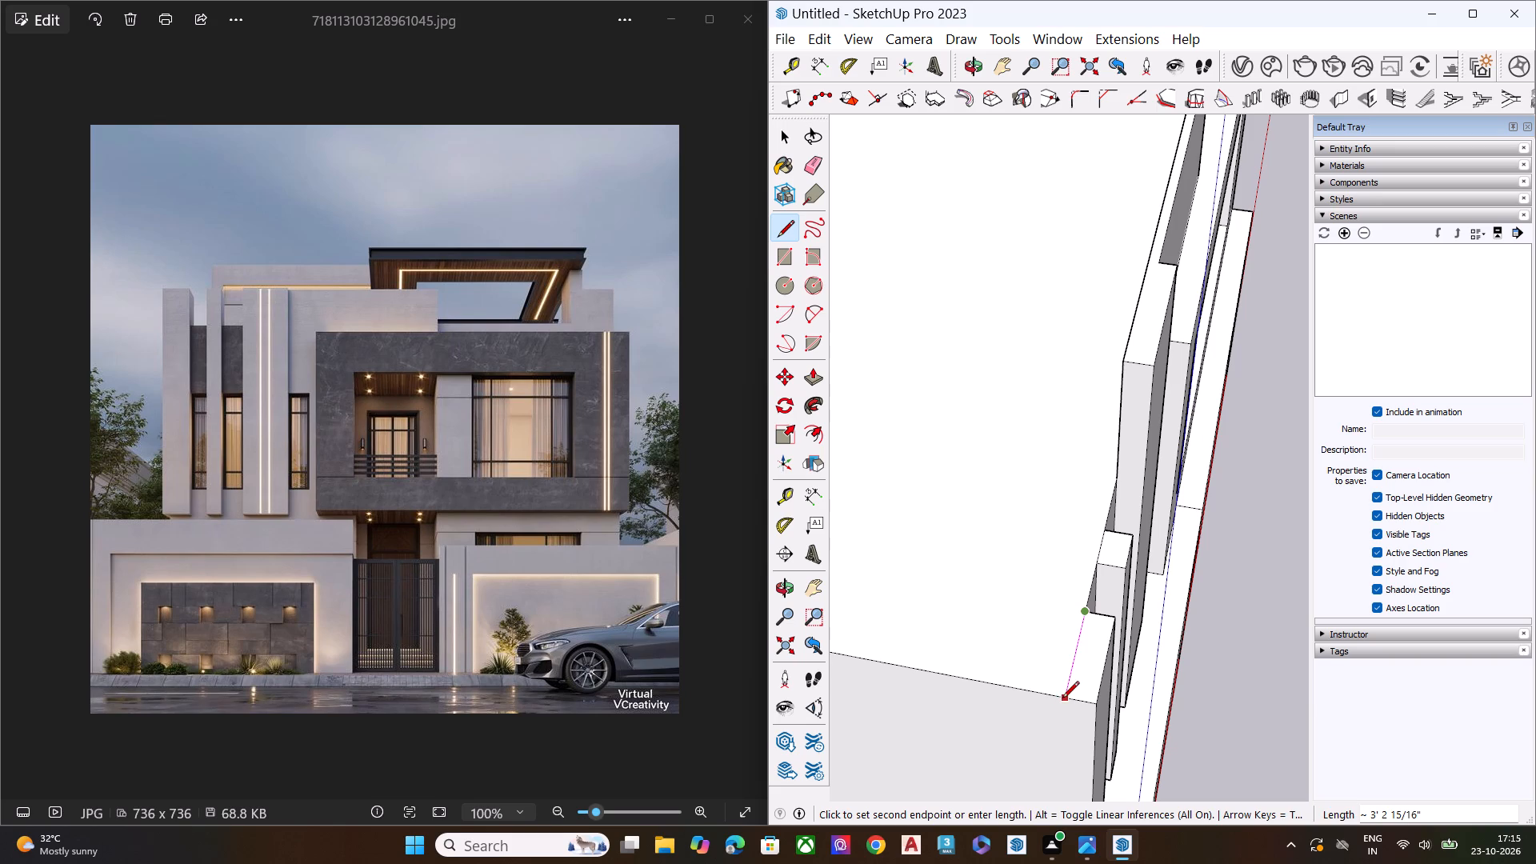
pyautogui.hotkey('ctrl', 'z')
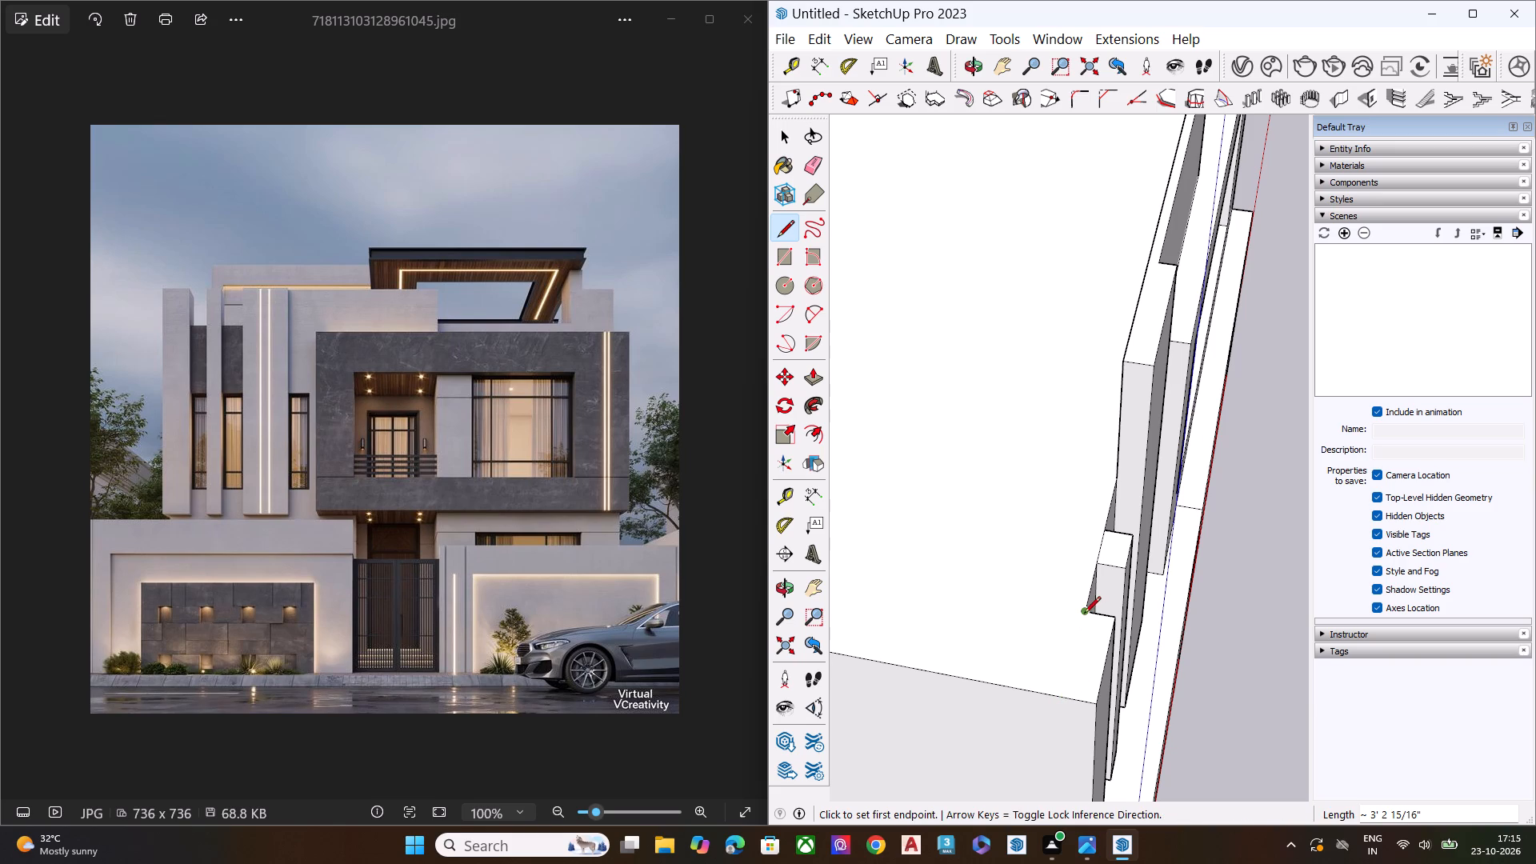
# Draw a line about 3' 3" long along the rear top edge of the outermost strip, separating its top from the roof.
pyautogui.click(1084, 614)
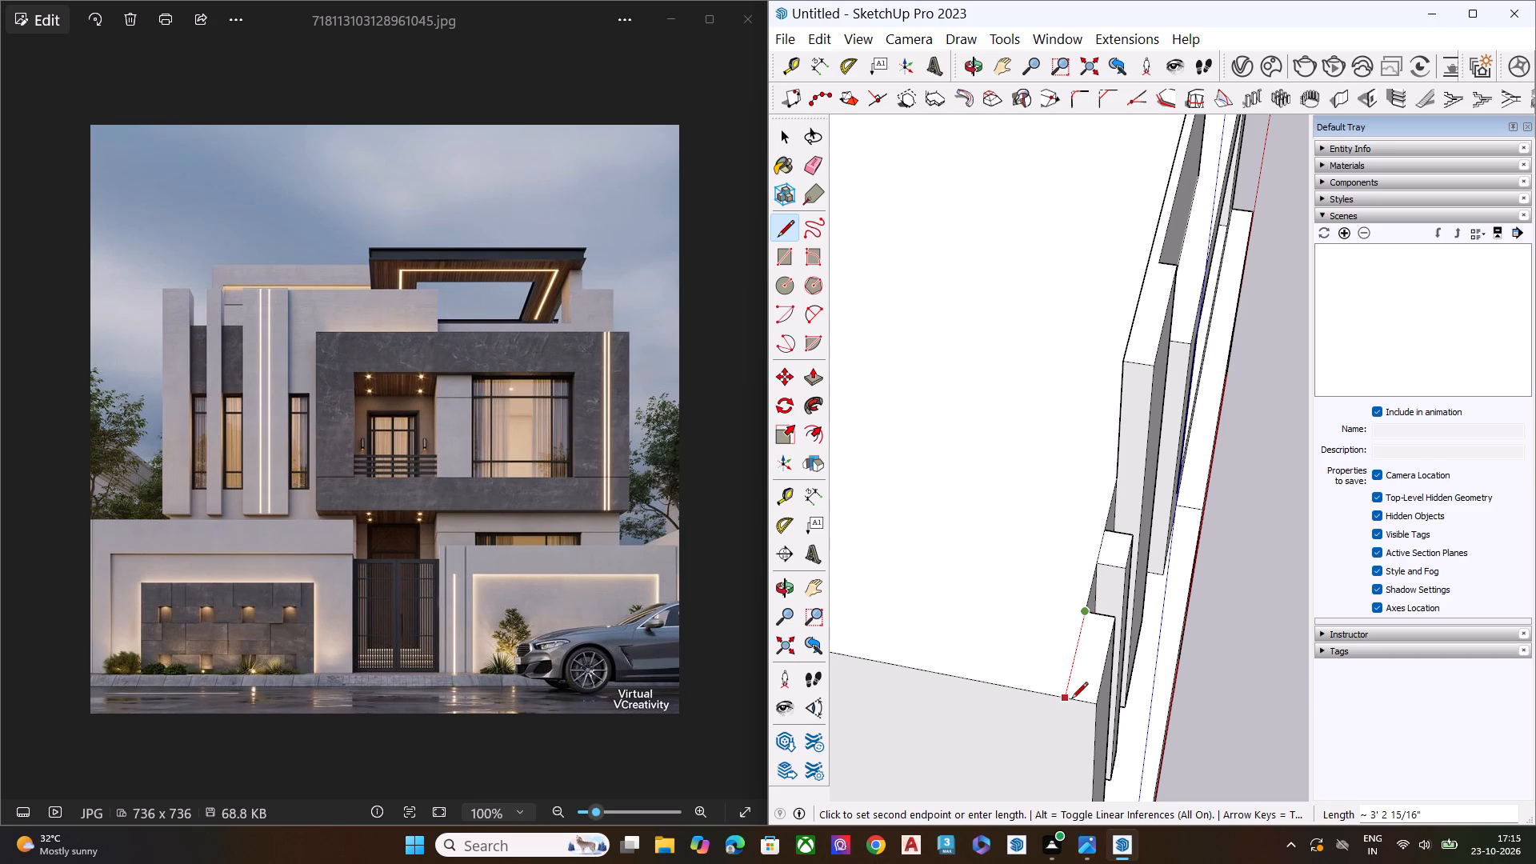
pyautogui.scroll(8, 1071, 700)
pyautogui.scroll(-1, 1069, 701)
pyautogui.scroll(2, 1069, 701)
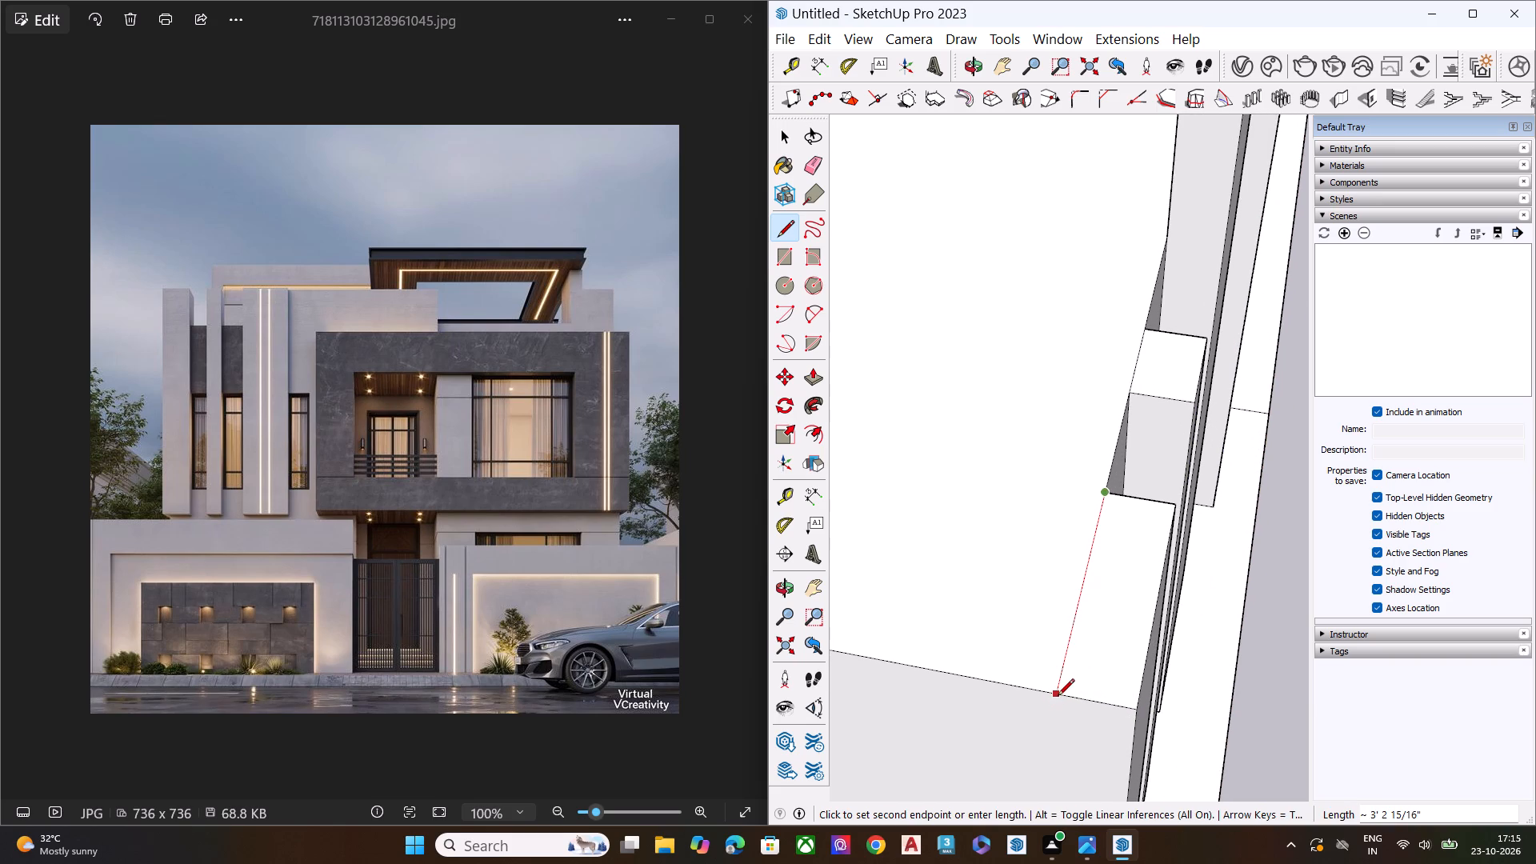
pyautogui.click(1058, 697)
pyautogui.press('space')
pyautogui.press('l')
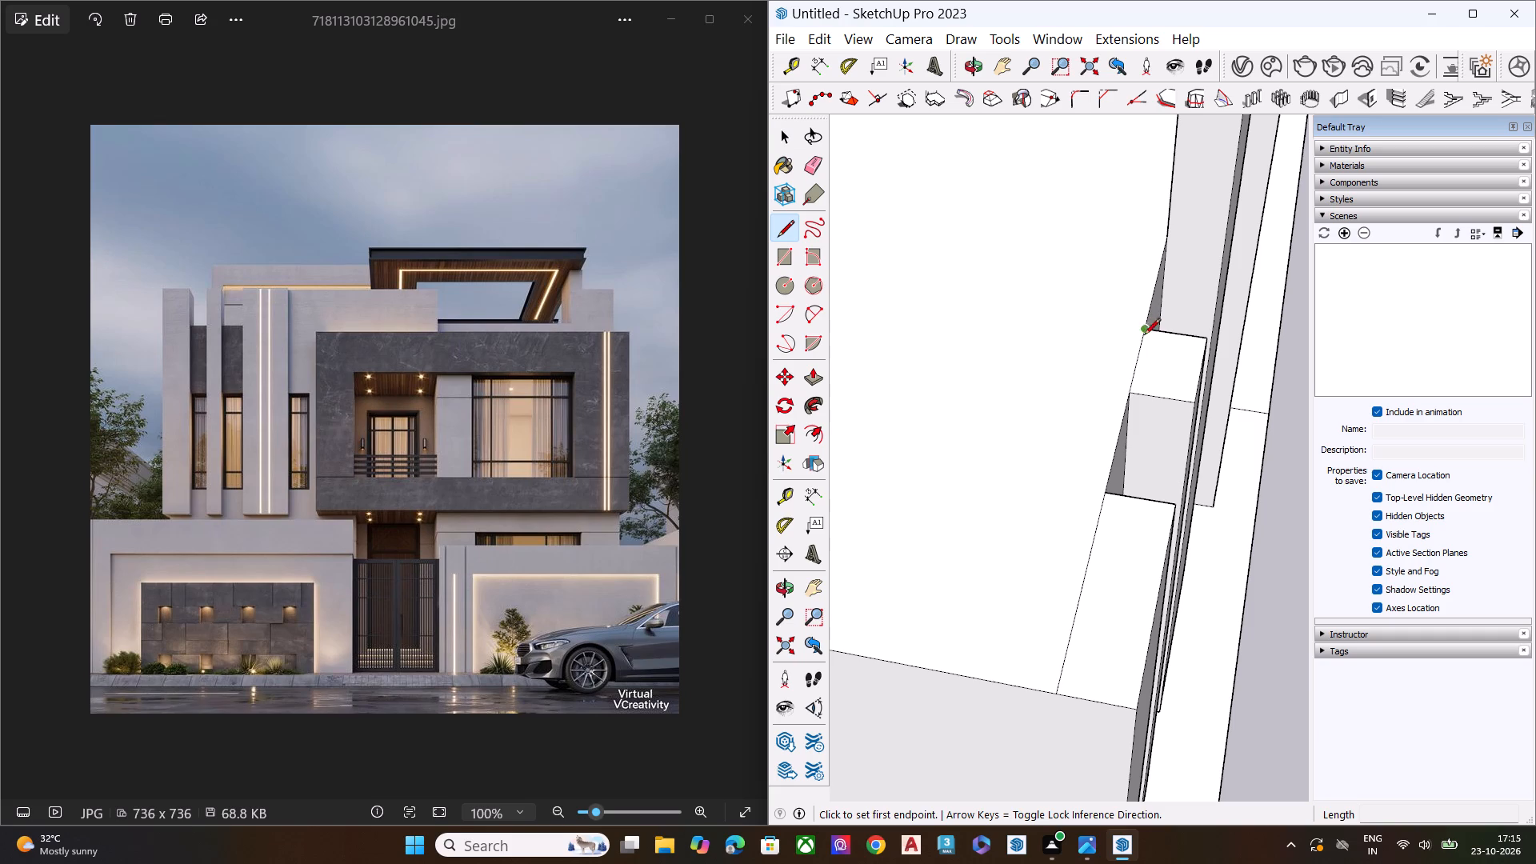
pyautogui.press('space')
# Raise the top of the thin middle strip about 6' 2" to match the height of the widest strip.
pyautogui.click(1168, 385)
pyautogui.scroll(-4, 1108, 464)
pyautogui.scroll(1, 1098, 501)
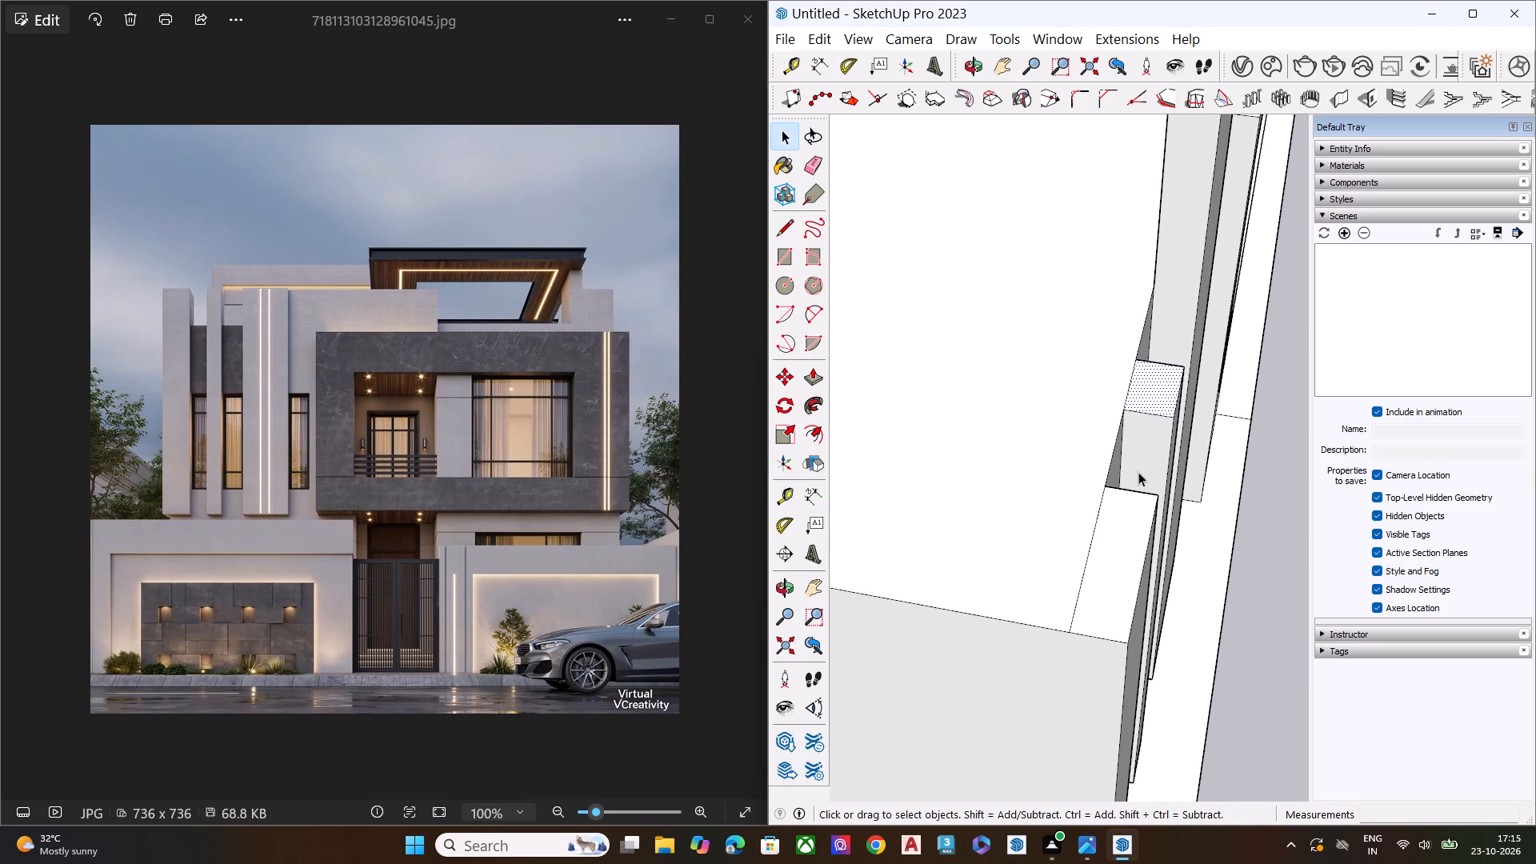
pyautogui.scroll(-6, 1113, 486)
pyautogui.scroll(1, 1101, 517)
pyautogui.scroll(-2, 1101, 518)
pyautogui.moveTo(1128, 547); pyautogui.dragTo(794, 323, button='middle')
pyautogui.moveTo(1149, 461); pyautogui.dragTo(942, 322, button='middle')
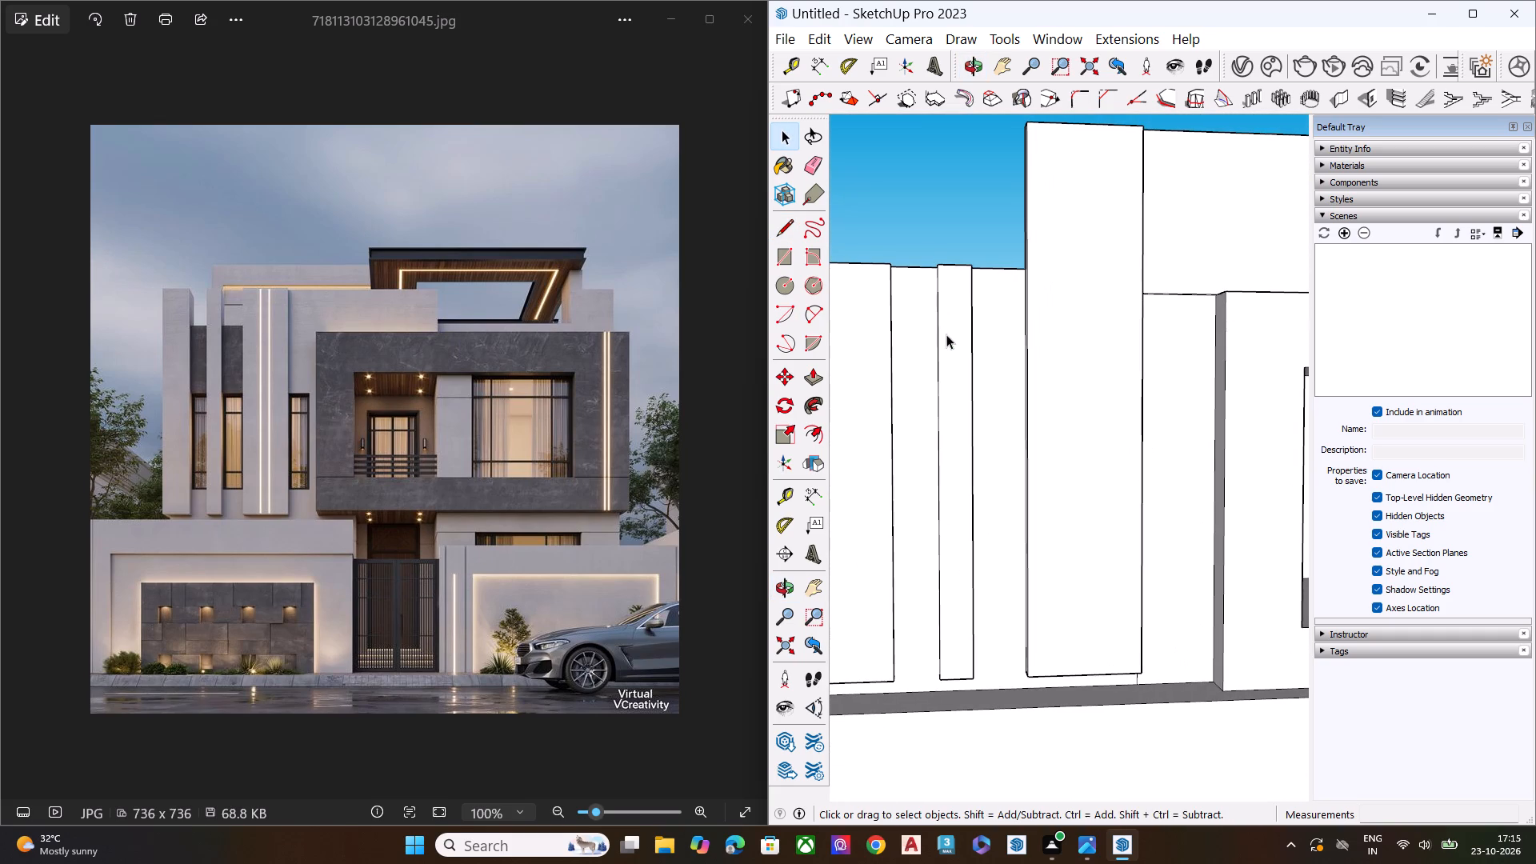
pyautogui.scroll(-7, 947, 352)
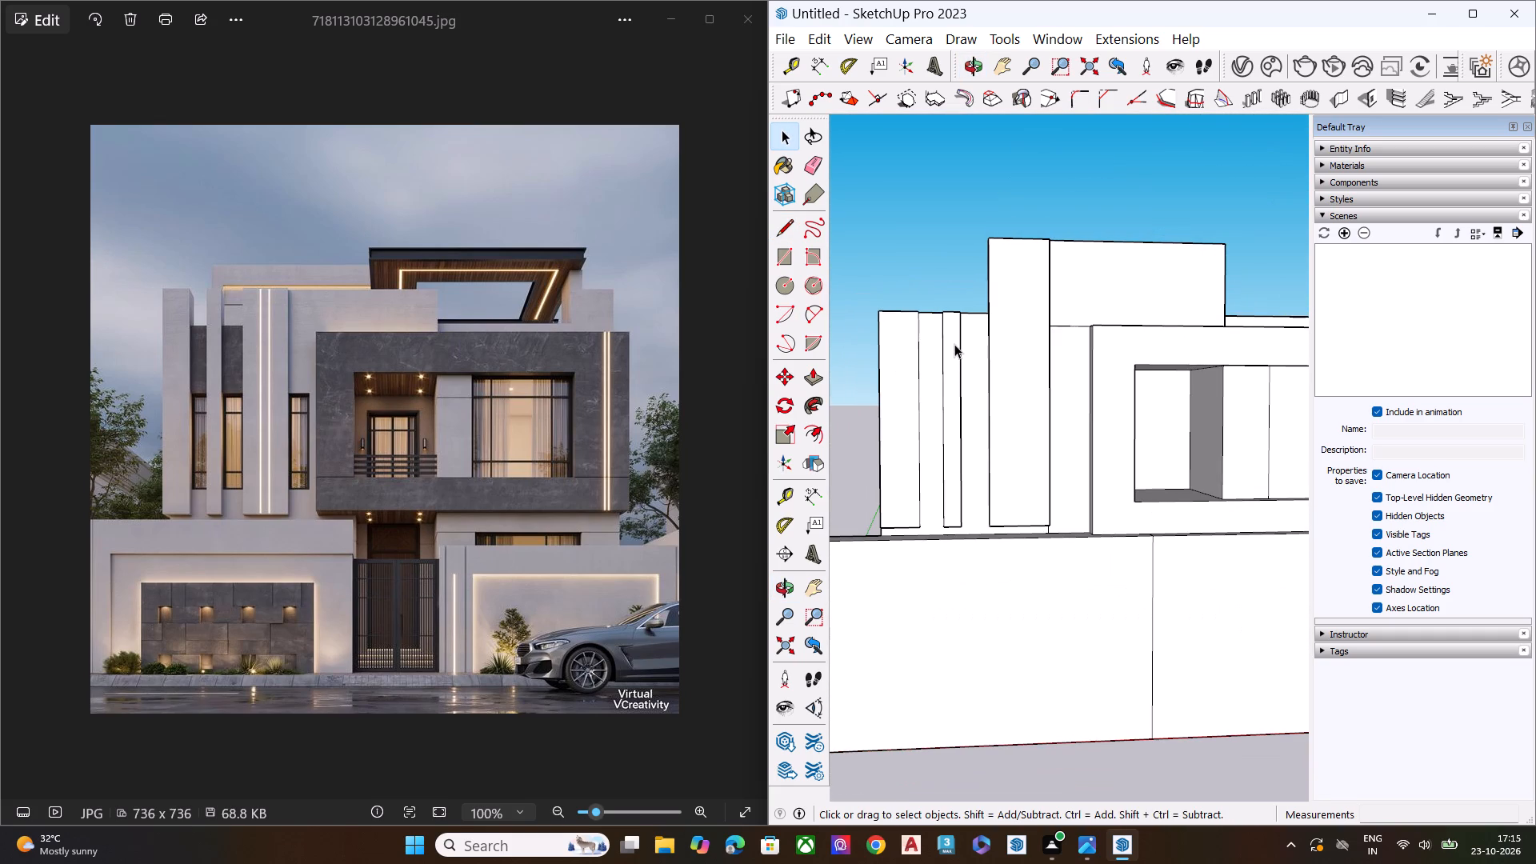
pyautogui.moveTo(954, 344); pyautogui.dragTo(1313, 687, button='middle')
pyautogui.scroll(1, 1059, 444)
pyautogui.scroll(-2, 1010, 431)
pyautogui.scroll(4, 1006, 430)
pyautogui.scroll(-1, 987, 427)
pyautogui.scroll(2, 985, 427)
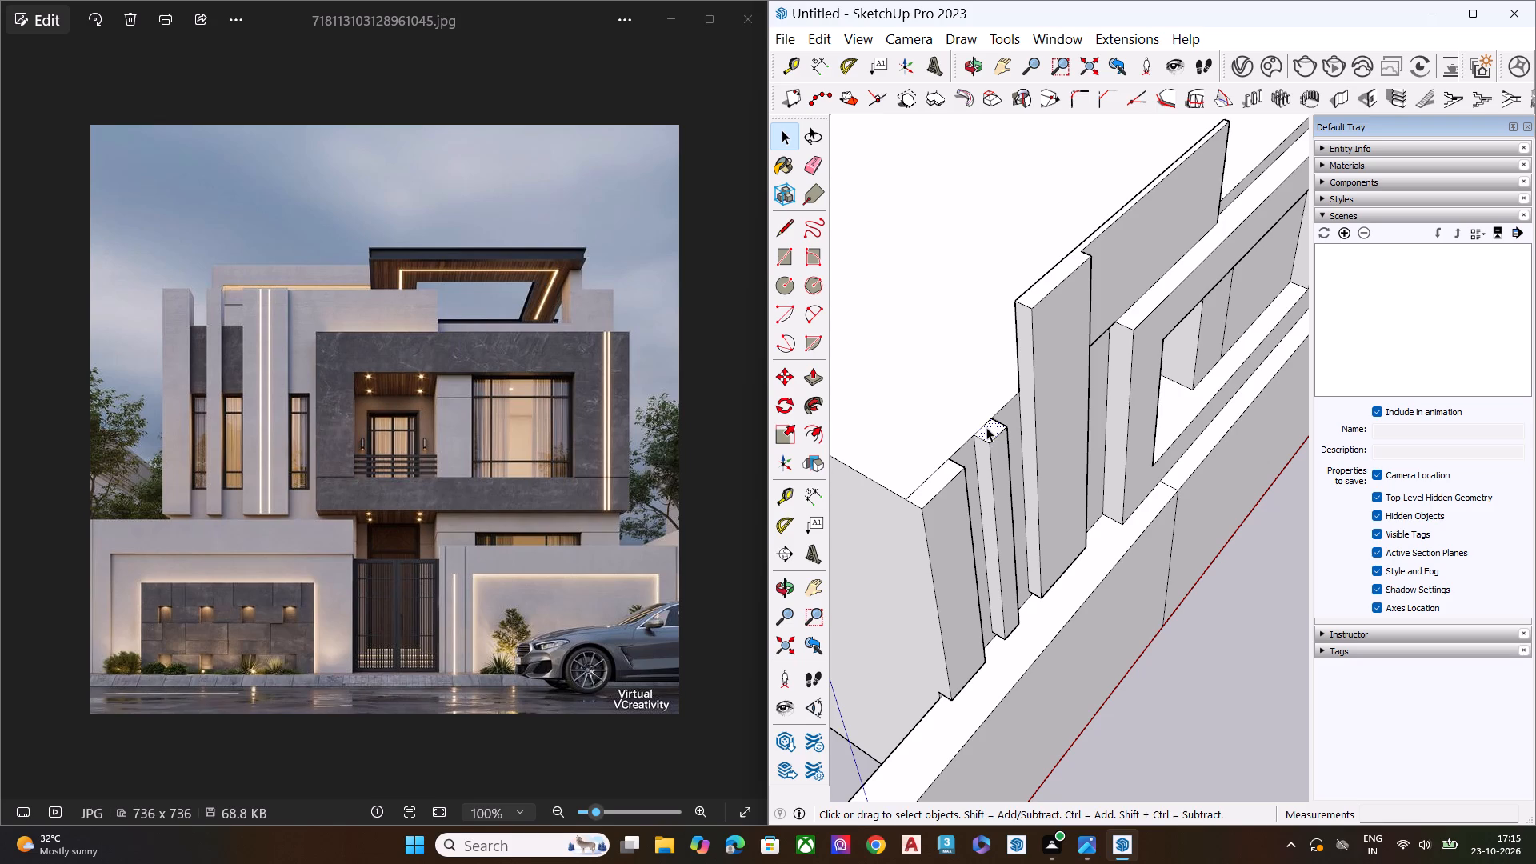
pyautogui.press('p')
pyautogui.click(990, 426)
pyautogui.click(1031, 308)
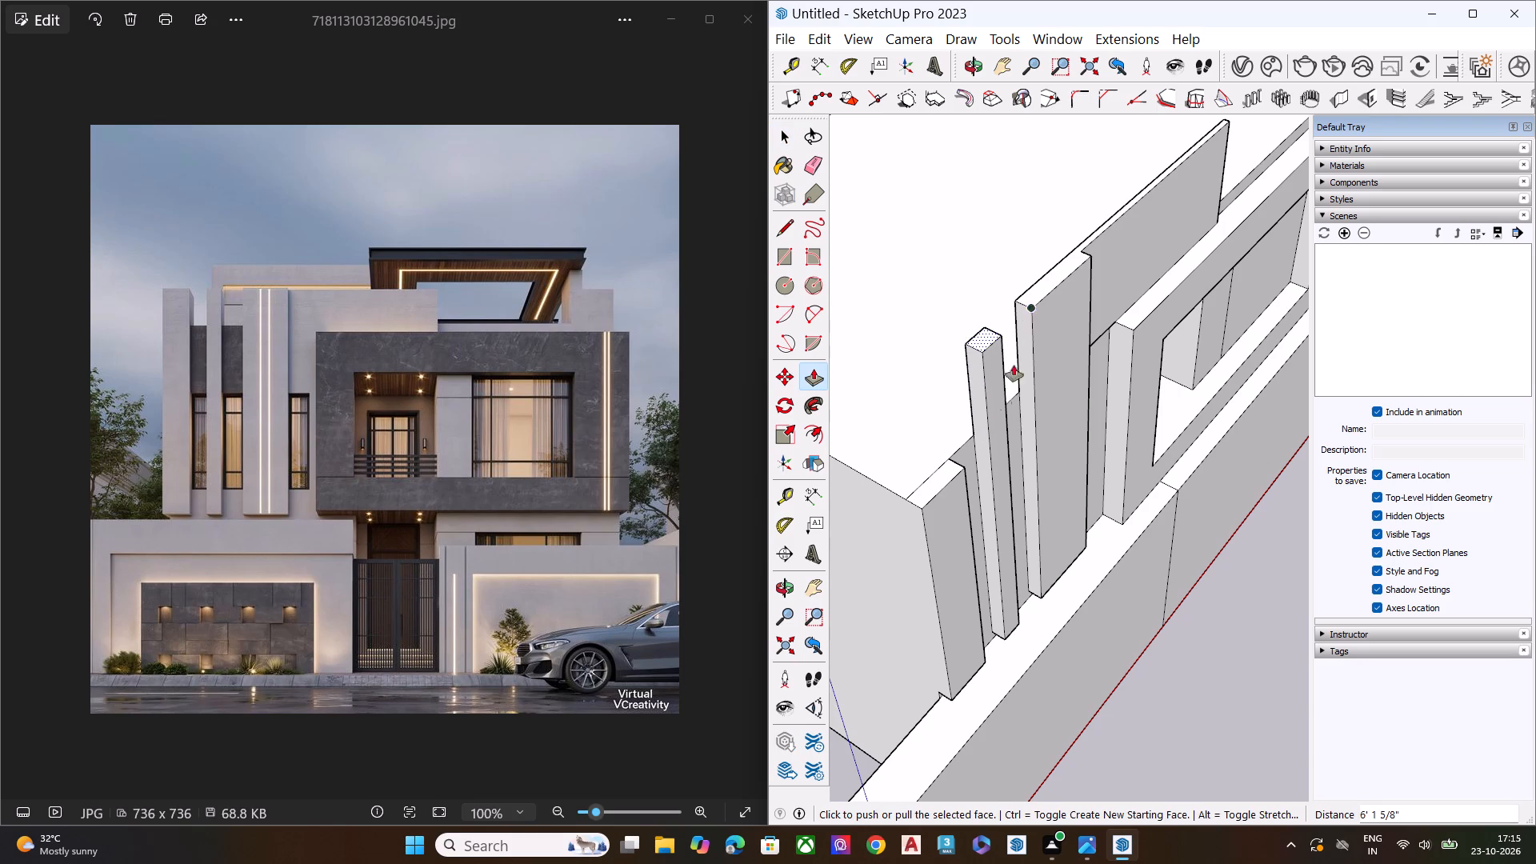
# Raise the top of the outermost strip to match the height of the thin middle strip.
pyautogui.press('space')
pyautogui.click(946, 475)
pyautogui.press('p')
pyautogui.click(946, 475)
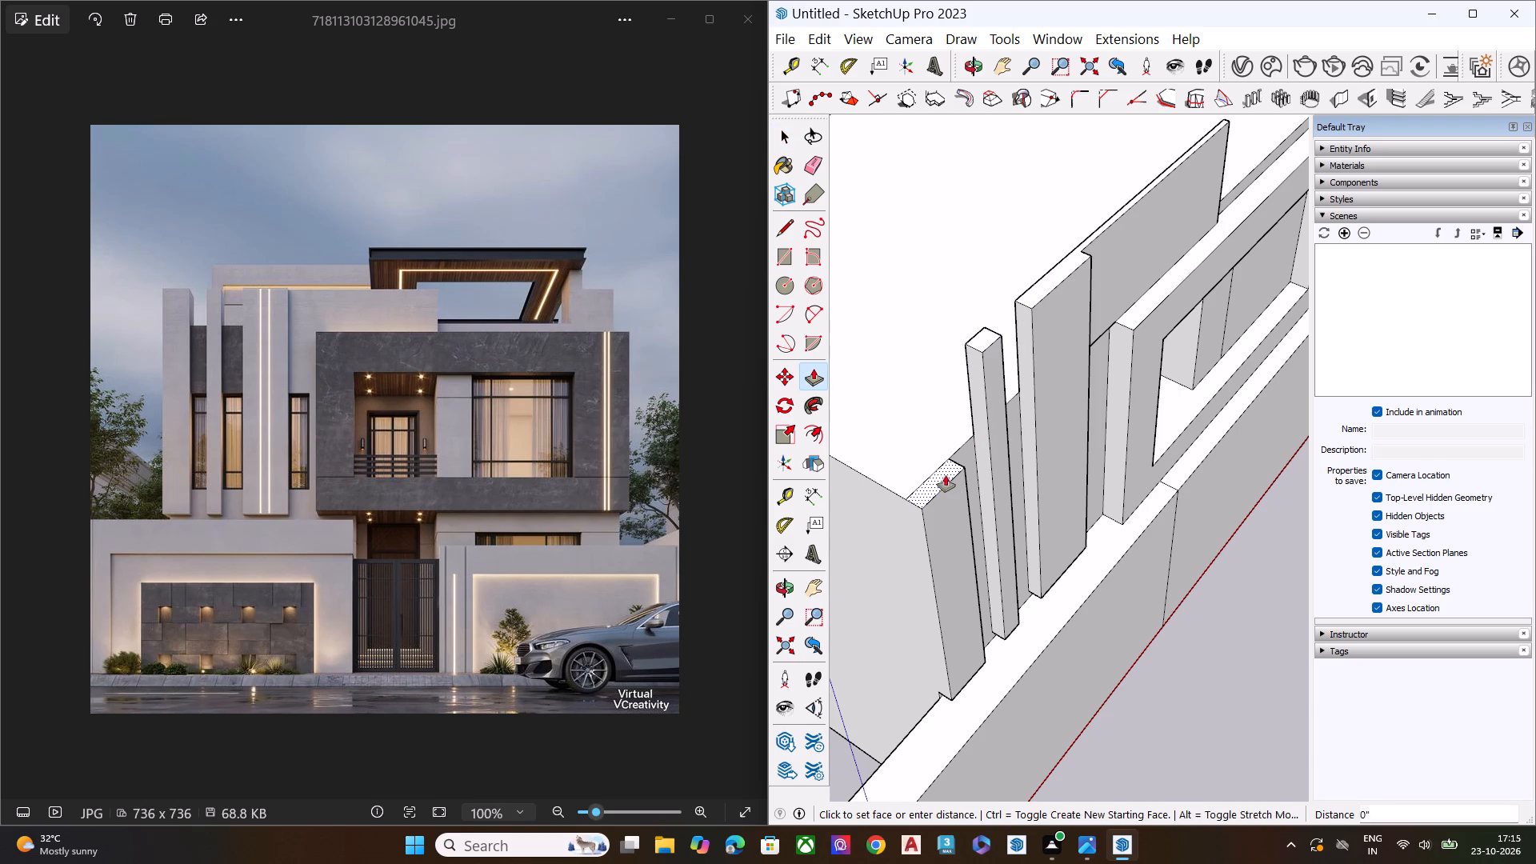
pyautogui.click(984, 351)
pyautogui.press('space')
# Pull the rear face of the outermost strip back over the roof by about 1' 10".
pyautogui.scroll(-4, 1013, 458)
pyautogui.scroll(1, 1040, 479)
pyautogui.scroll(-4, 1049, 486)
pyautogui.moveTo(1102, 518); pyautogui.dragTo(728, 275, button='middle')
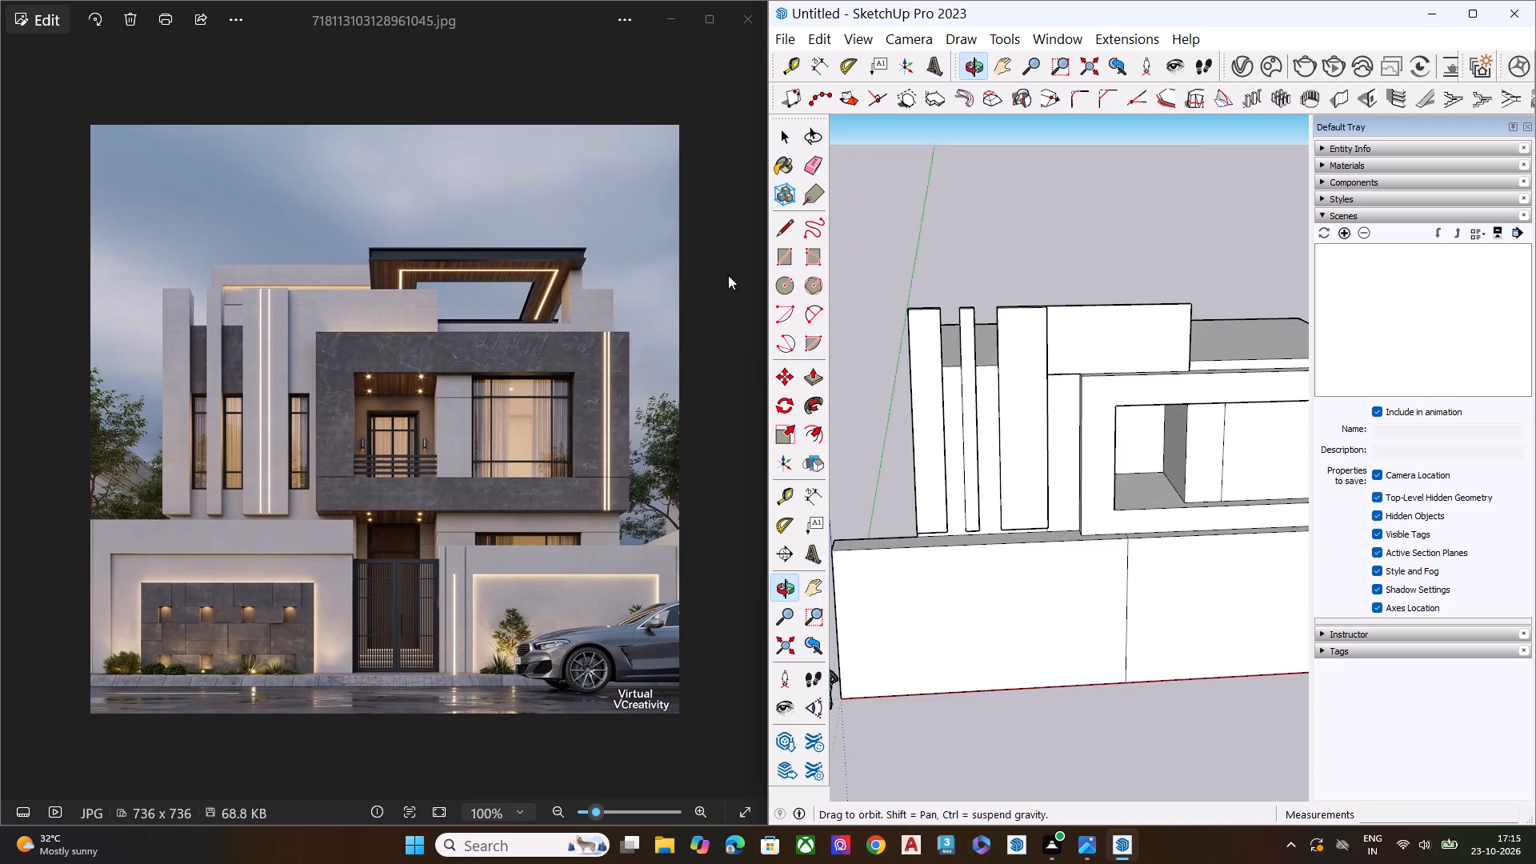
pyautogui.scroll(3, 876, 344)
pyautogui.moveTo(991, 373); pyautogui.dragTo(1432, 366, button='middle')
pyautogui.moveTo(1022, 382); pyautogui.dragTo(1392, 386, button='middle')
pyautogui.scroll(5, 1158, 314)
pyautogui.click(1246, 342)
pyautogui.press('p')
pyautogui.click(1244, 344)
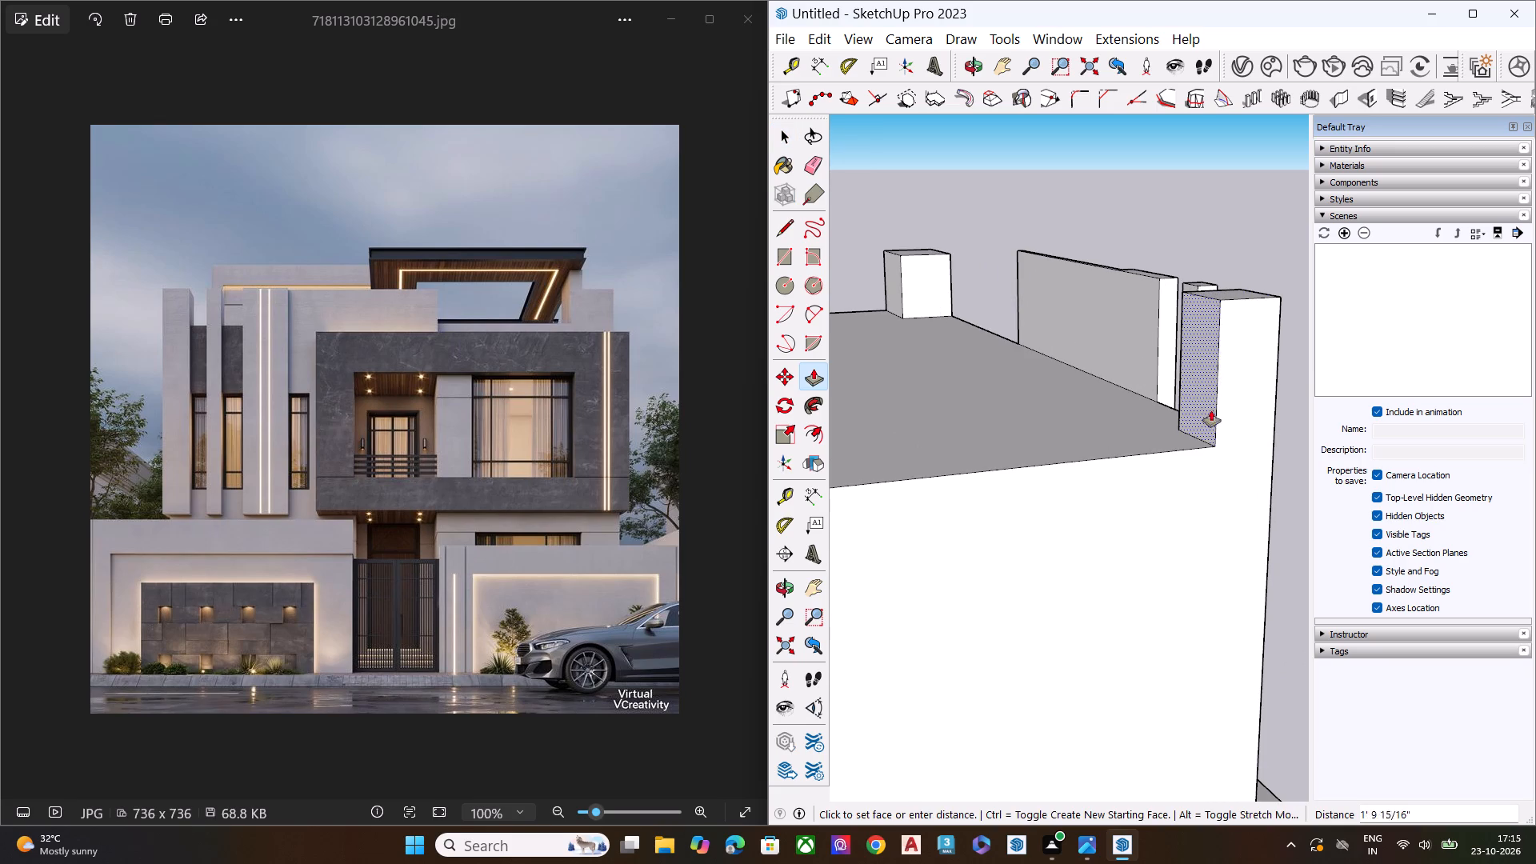
pyautogui.click(1210, 412)
pyautogui.press('space')
# Pull the rear face of the thin middle strip back over the roof to align with the outermost strip's rear face.
pyautogui.moveTo(1226, 454); pyautogui.dragTo(866, 447, button='middle')
pyautogui.scroll(-2, 949, 420)
pyautogui.scroll(1, 977, 428)
pyautogui.scroll(-3, 994, 433)
pyautogui.moveTo(992, 434); pyautogui.dragTo(648, 372, button='middle')
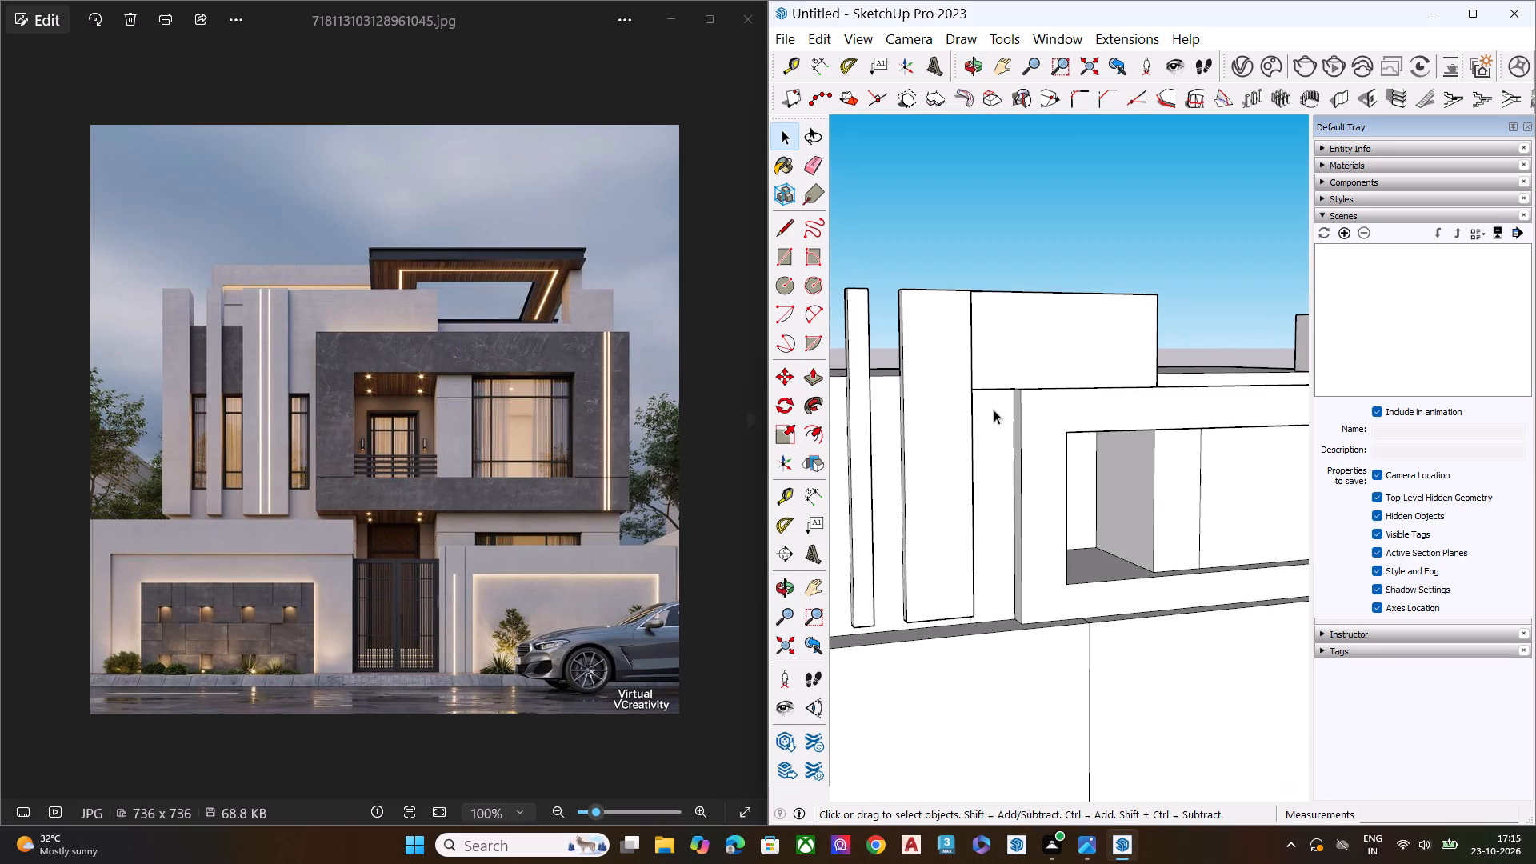
pyautogui.scroll(-2, 1018, 402)
pyautogui.scroll(3, 1034, 406)
pyautogui.scroll(-5, 1039, 406)
pyautogui.moveTo(991, 432); pyautogui.dragTo(673, 485, button='middle')
pyautogui.moveTo(1107, 342); pyautogui.dragTo(1120, 461, button='middle')
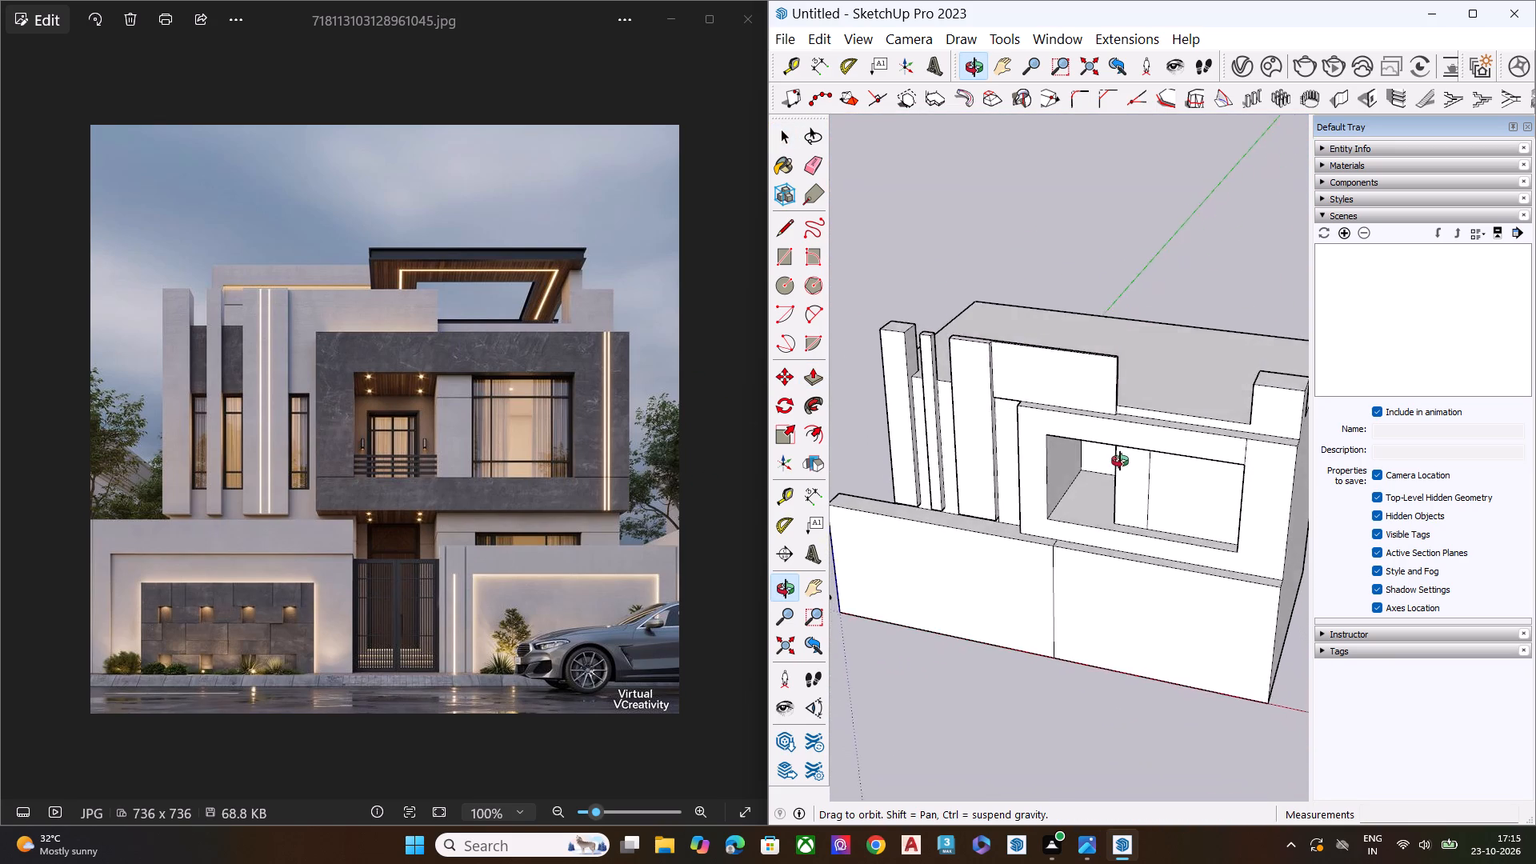
pyautogui.moveTo(1120, 461); pyautogui.dragTo(1218, 290, button='middle')
pyautogui.moveTo(938, 348); pyautogui.dragTo(999, 489, button='middle')
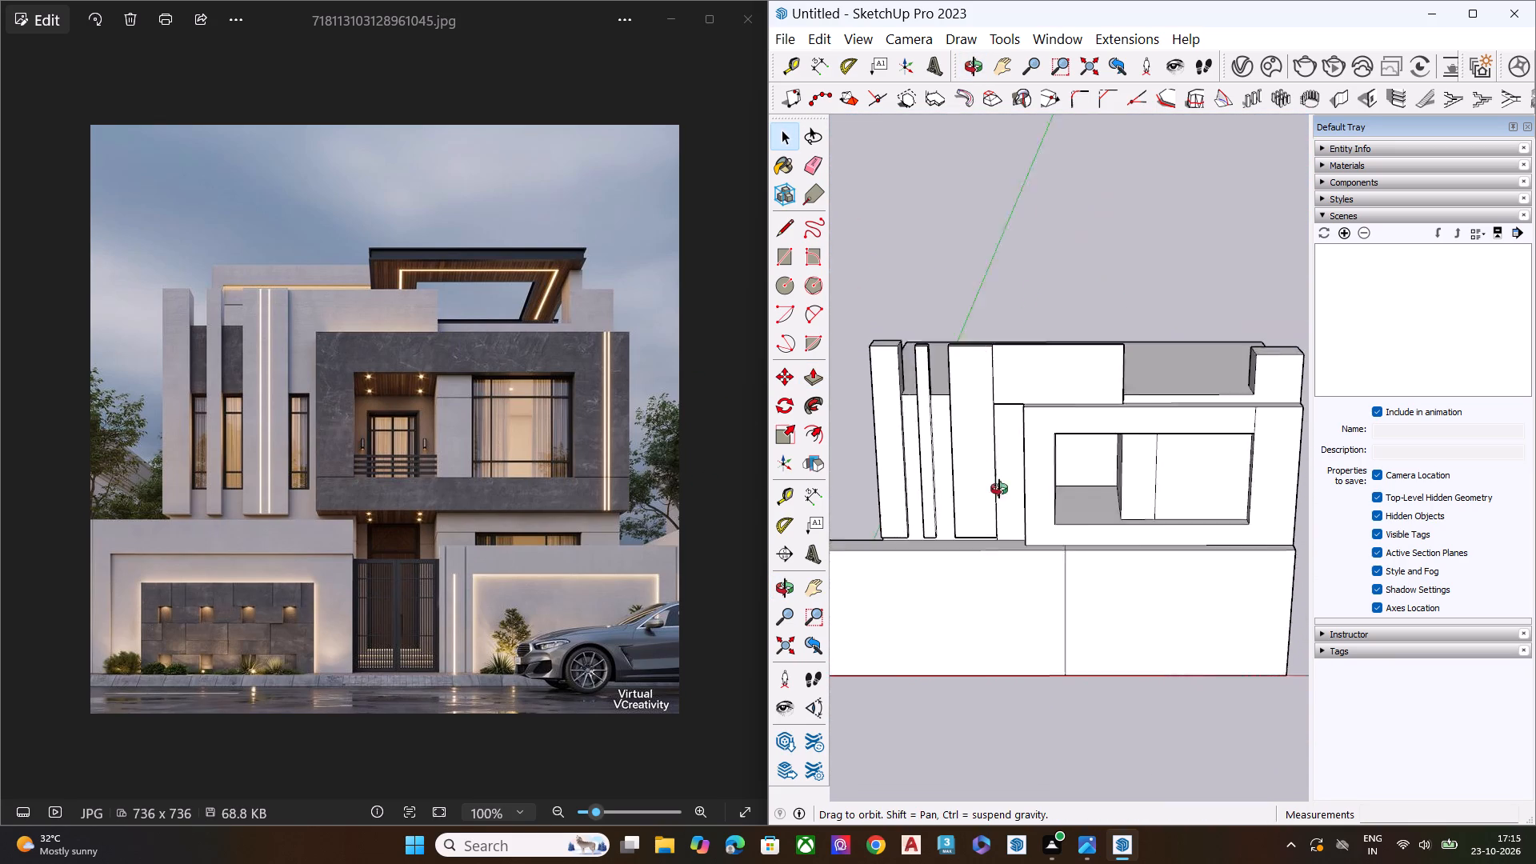
pyautogui.moveTo(999, 489); pyautogui.dragTo(1310, 753, button='middle')
pyautogui.moveTo(941, 418); pyautogui.dragTo(1393, 551, button='middle')
pyautogui.moveTo(1135, 548); pyautogui.dragTo(1227, 462, button='middle')
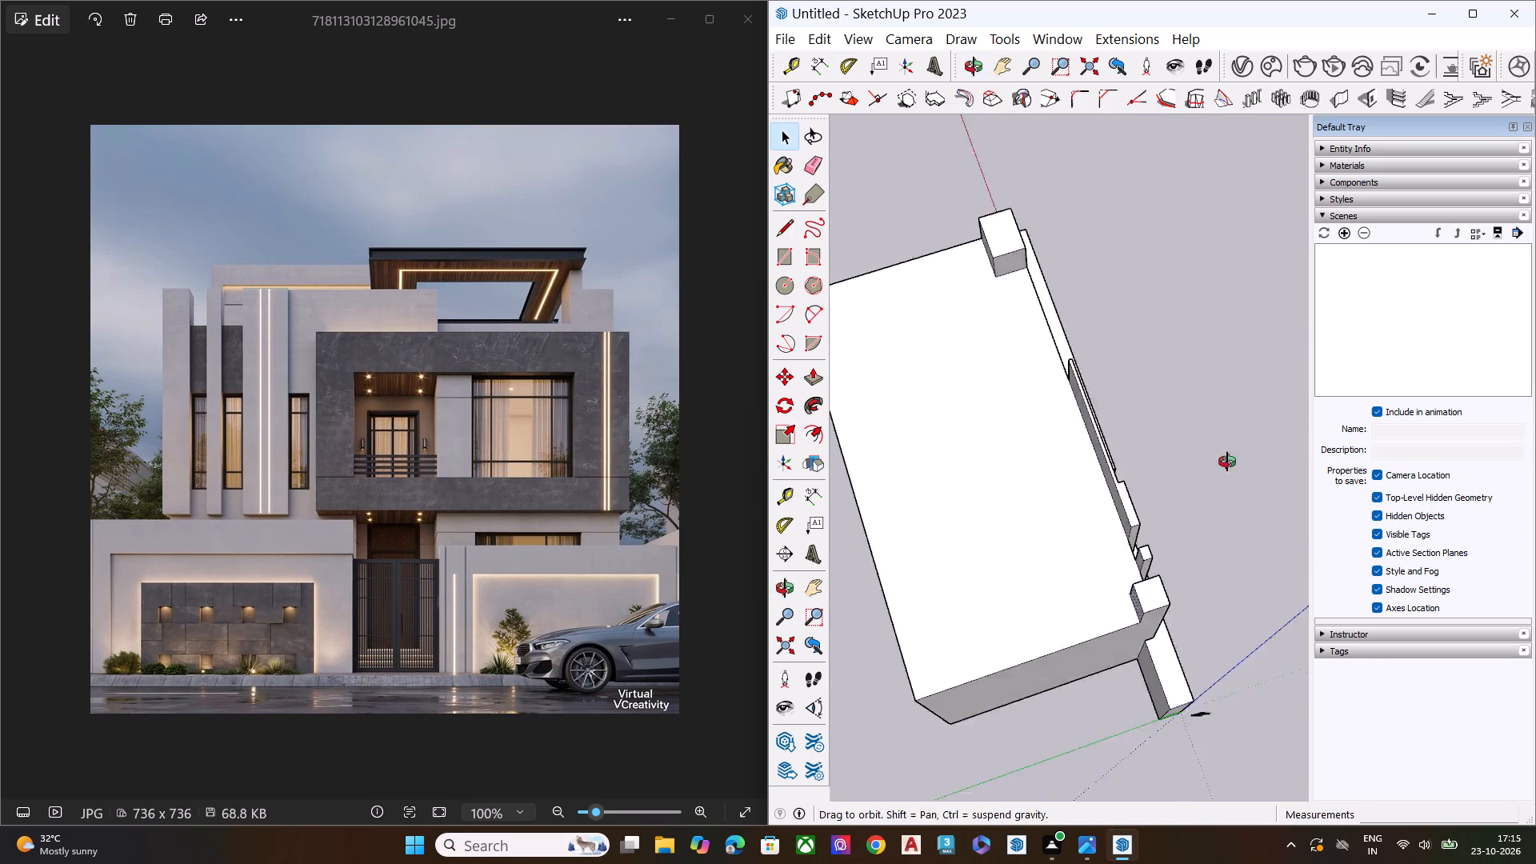
pyautogui.moveTo(1227, 462); pyautogui.dragTo(1266, 418, button='middle')
pyautogui.scroll(2, 1194, 482)
pyautogui.scroll(-1, 1180, 508)
pyautogui.scroll(3, 1180, 508)
pyautogui.click(1156, 510)
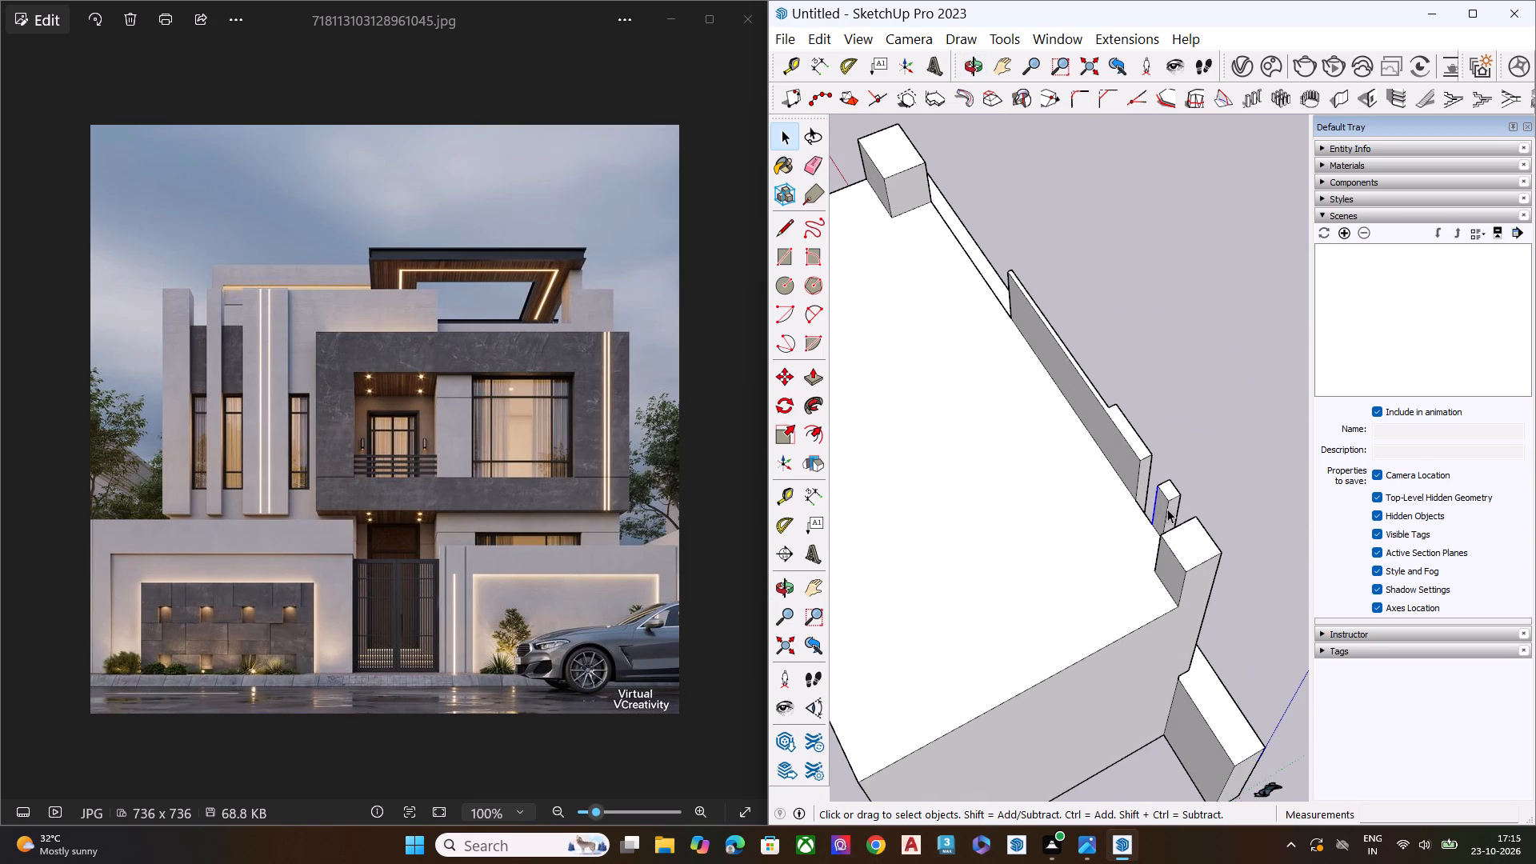
pyautogui.click(1168, 507)
pyautogui.click(1158, 510)
pyautogui.press('p')
pyautogui.click(1158, 509)
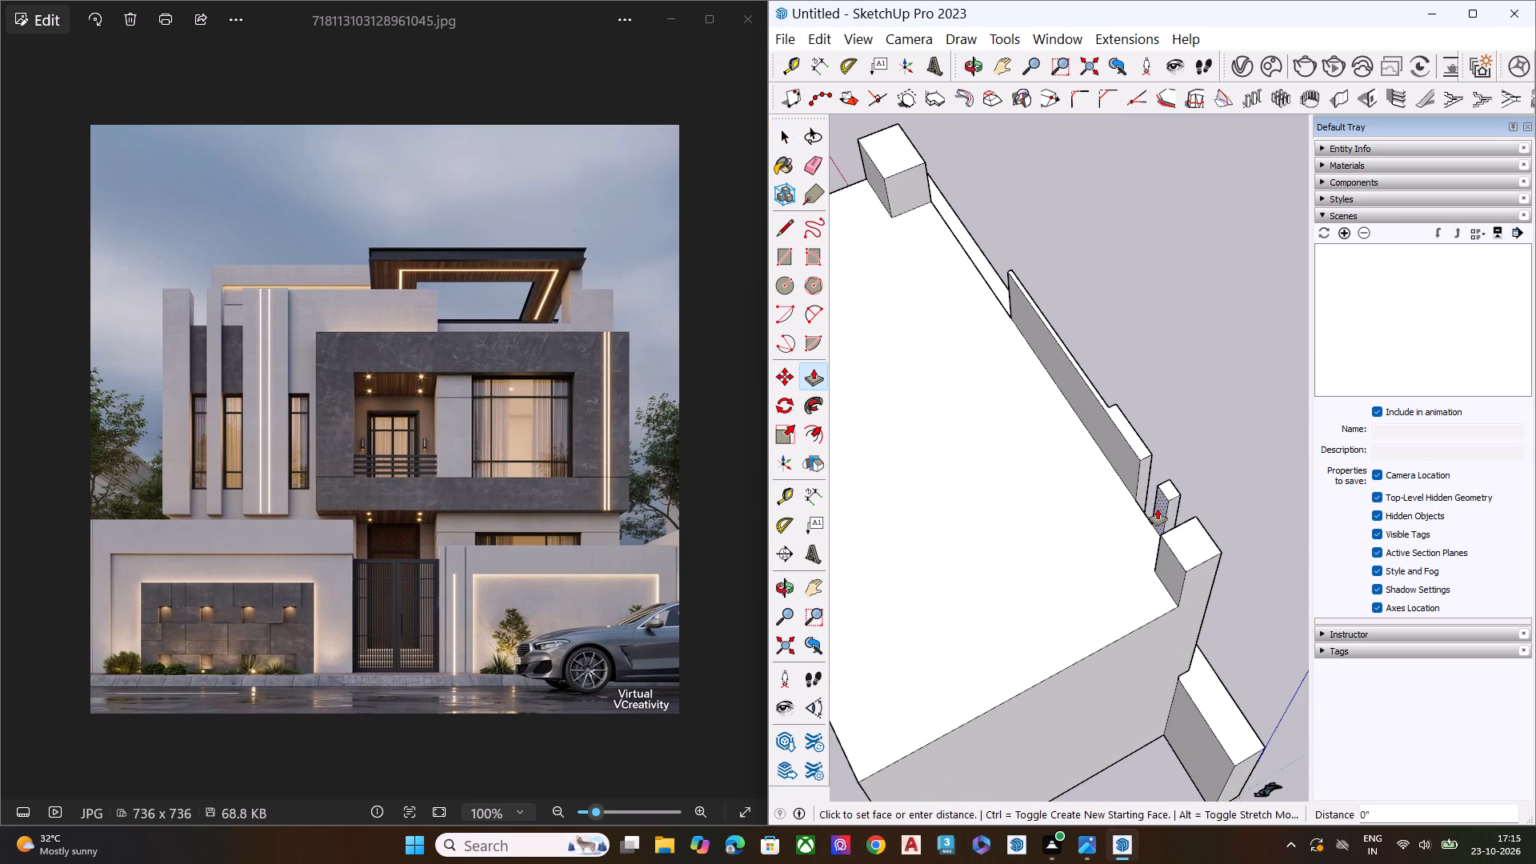
pyautogui.click(1178, 583)
pyautogui.press('space')
# Draw two parallel lines about 9' 4" long across the roof from the rear base corners of the thin middle strip.
pyautogui.moveTo(1142, 531); pyautogui.dragTo(1149, 386, button='middle')
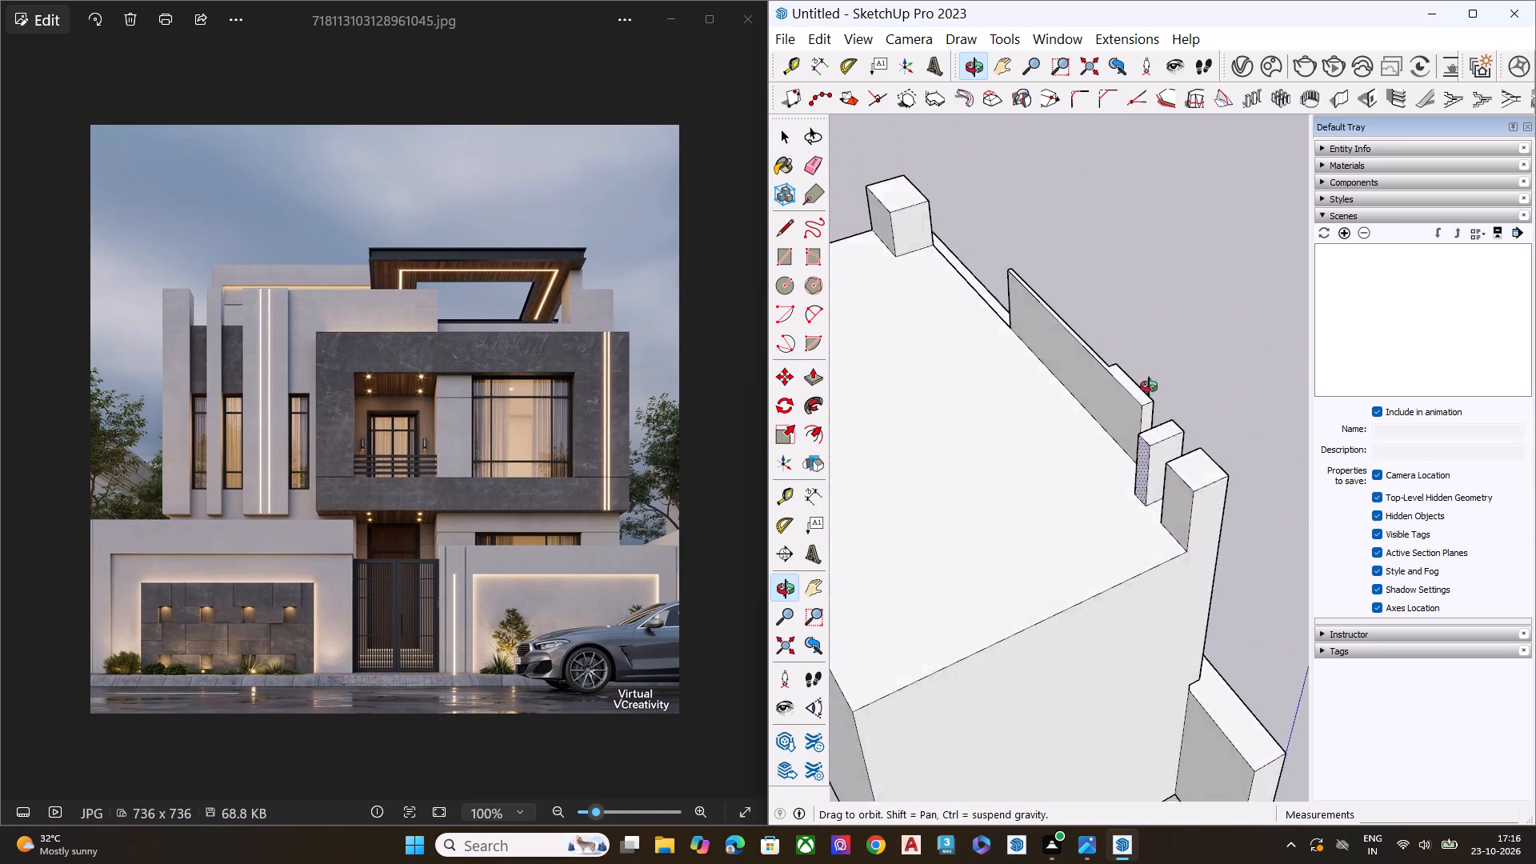
pyautogui.moveTo(1149, 386); pyautogui.dragTo(1179, 382, button='middle')
pyautogui.moveTo(1184, 418); pyautogui.dragTo(1137, 599, button='middle')
pyautogui.scroll(2, 1134, 586)
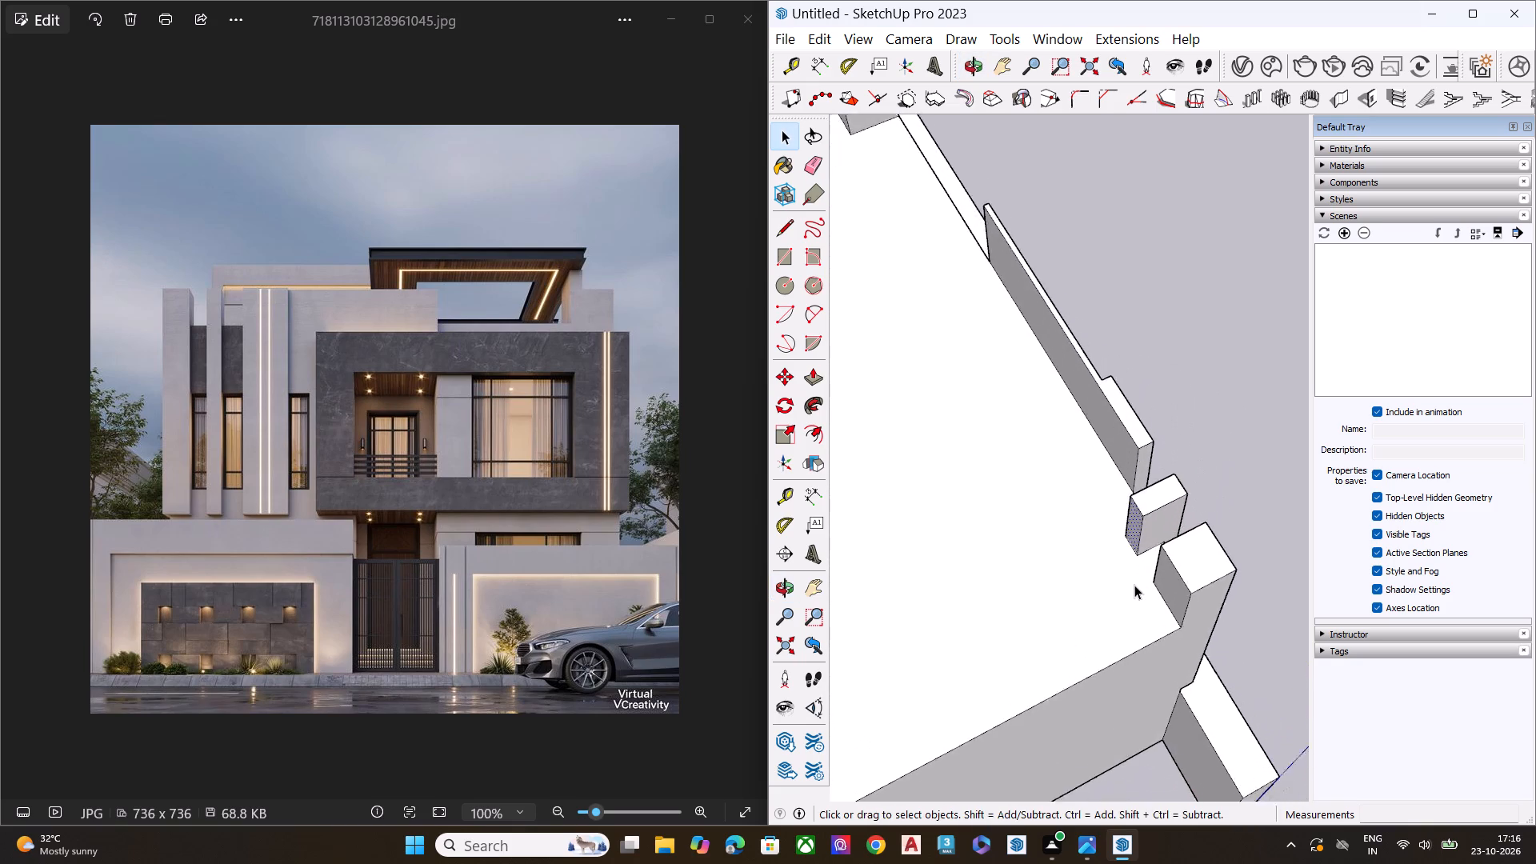
pyautogui.scroll(1, 1134, 585)
pyautogui.scroll(-1, 1134, 585)
pyautogui.scroll(5, 1134, 585)
pyautogui.press('l')
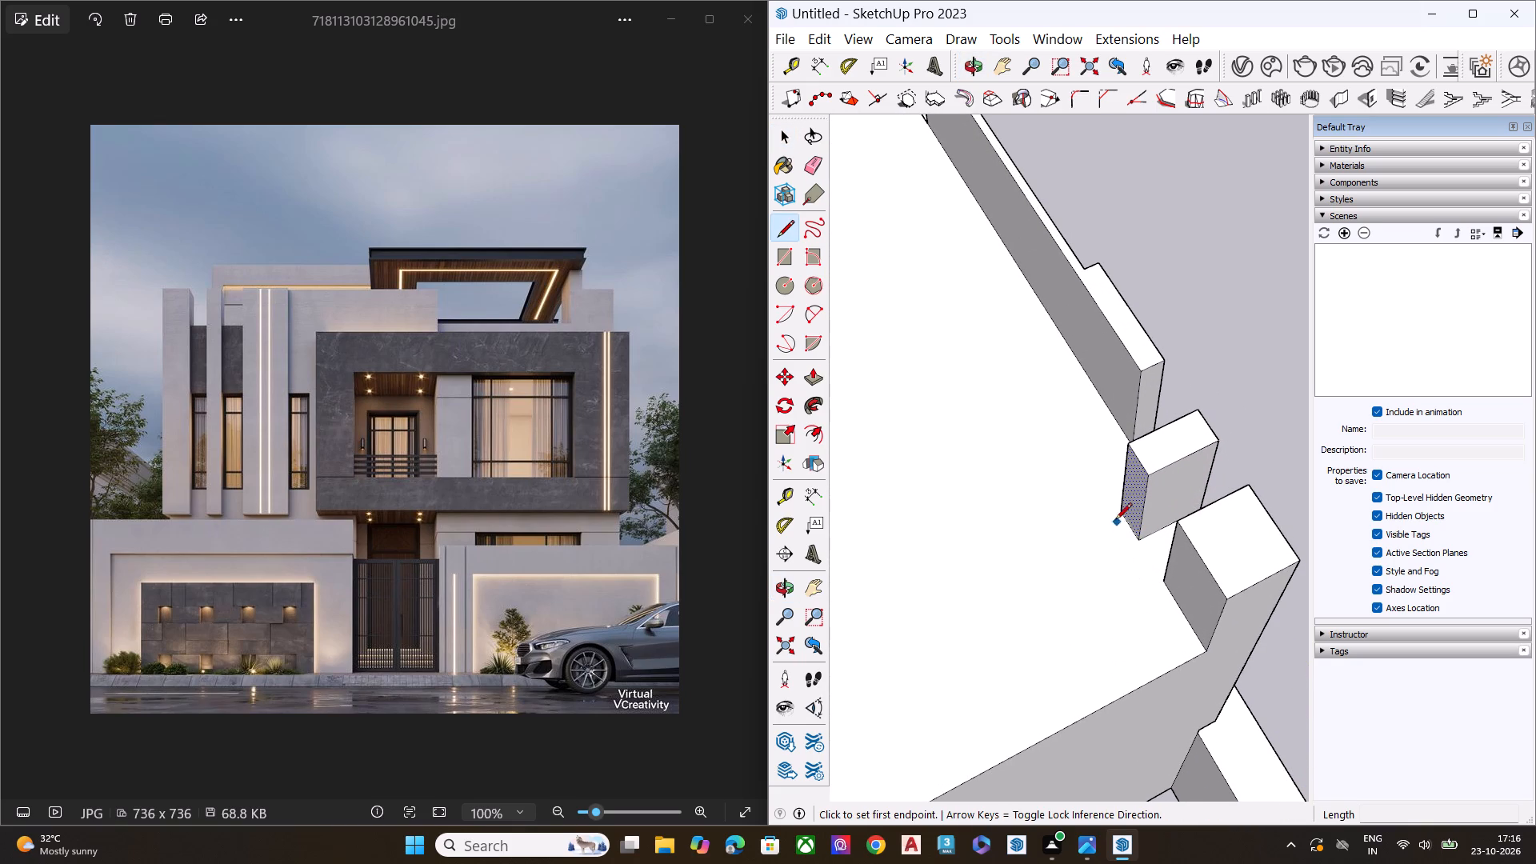
pyautogui.click(1118, 510)
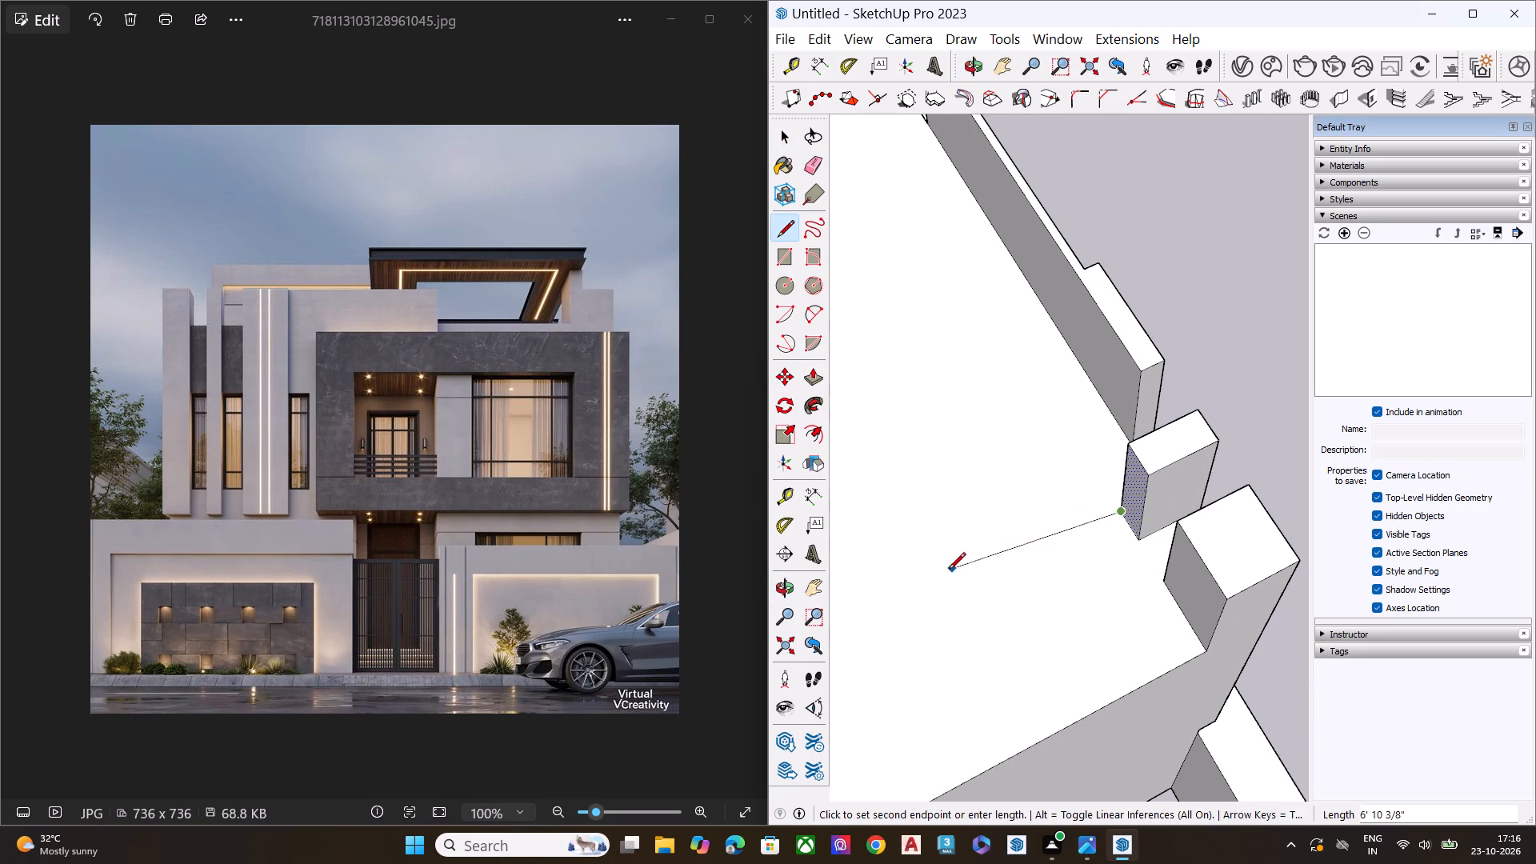
pyautogui.click(910, 609)
pyautogui.press('space')
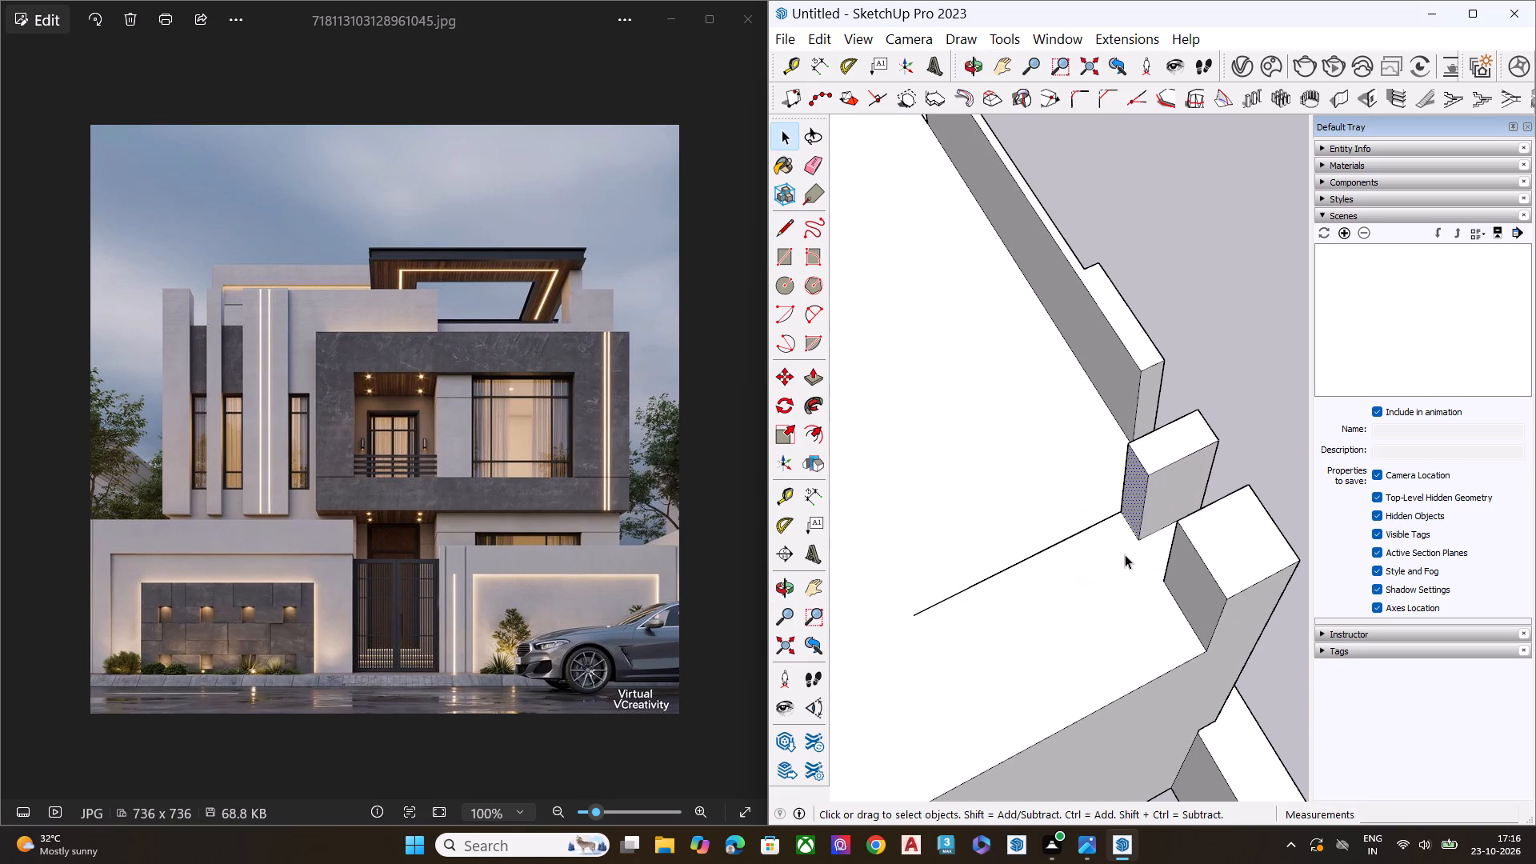
pyautogui.press('l')
pyautogui.click(1140, 541)
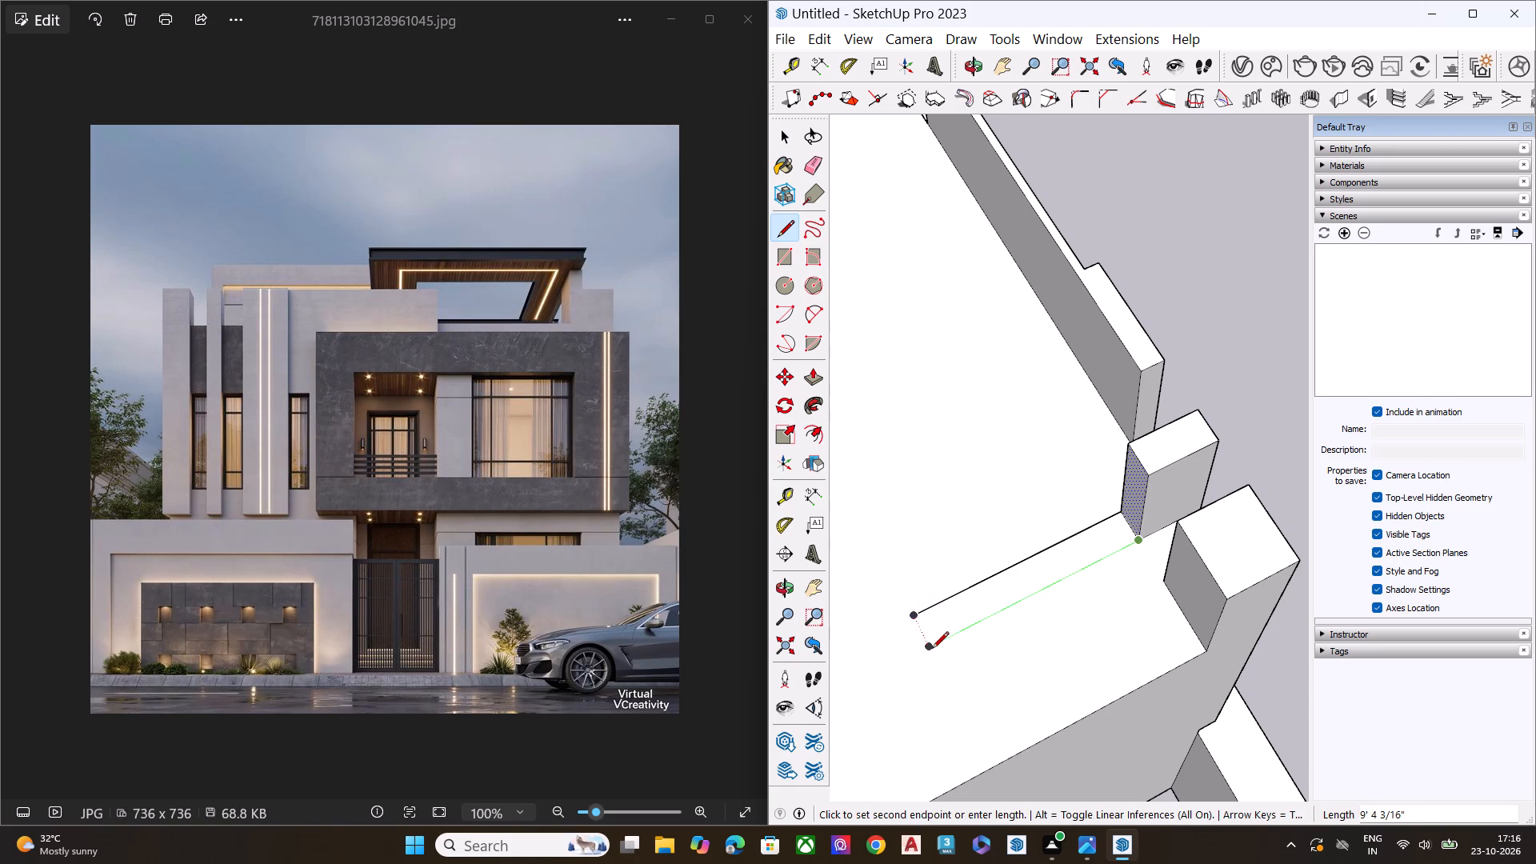
pyautogui.click(932, 650)
pyautogui.press('space')
# Push the rear face of the corner parapet block at the opposite end of the roof in by about 2'.
pyautogui.scroll(-8, 1029, 590)
pyautogui.moveTo(1074, 603); pyautogui.dragTo(579, 506, button='middle')
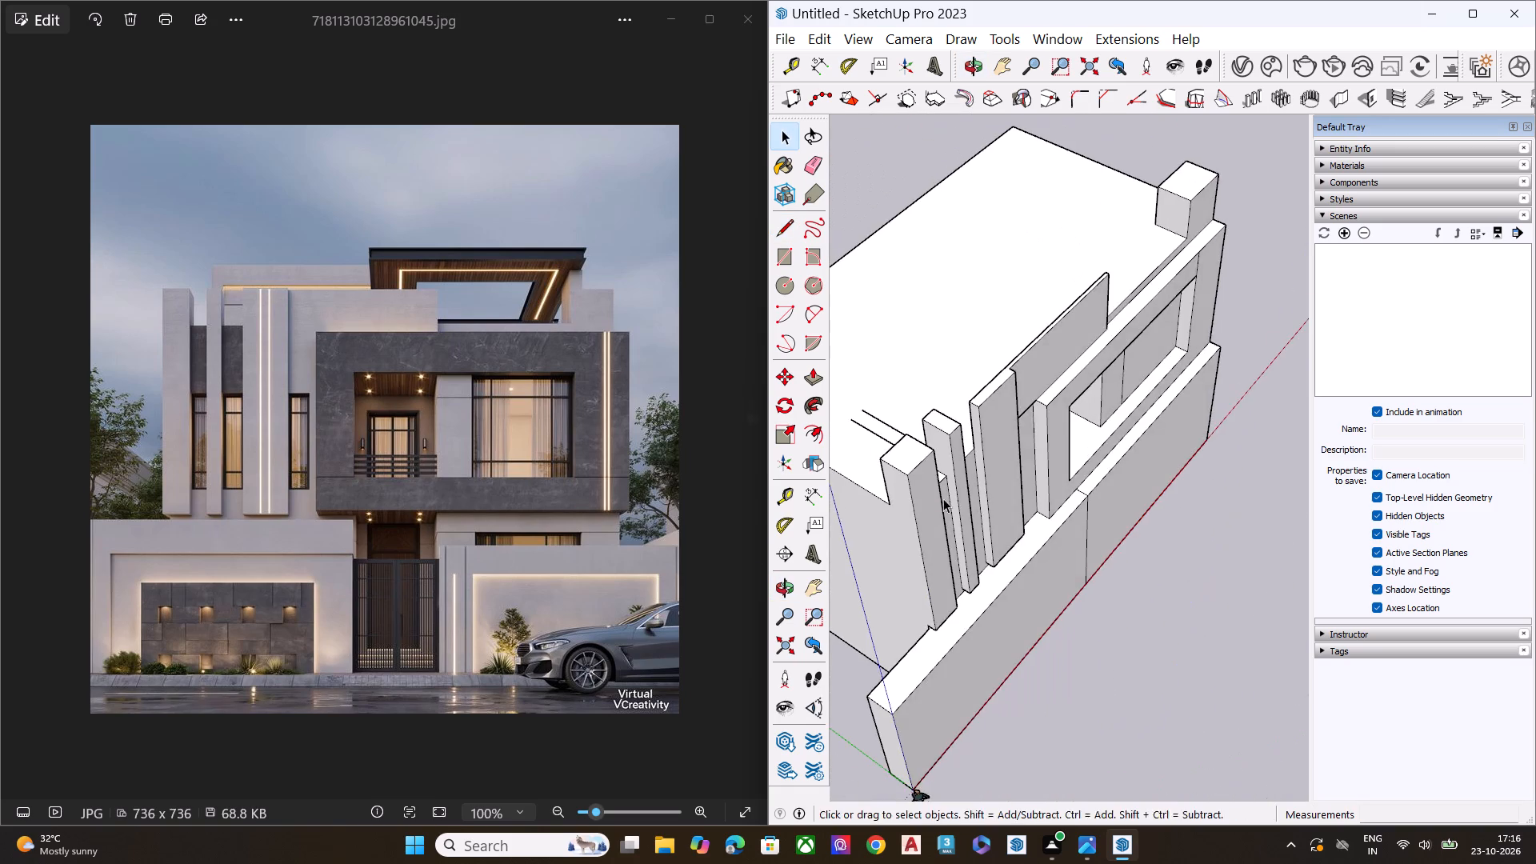
pyautogui.moveTo(943, 498); pyautogui.dragTo(685, 434, button='middle')
pyautogui.moveTo(1011, 426); pyautogui.dragTo(810, 308, button='middle')
pyautogui.scroll(-4, 826, 317)
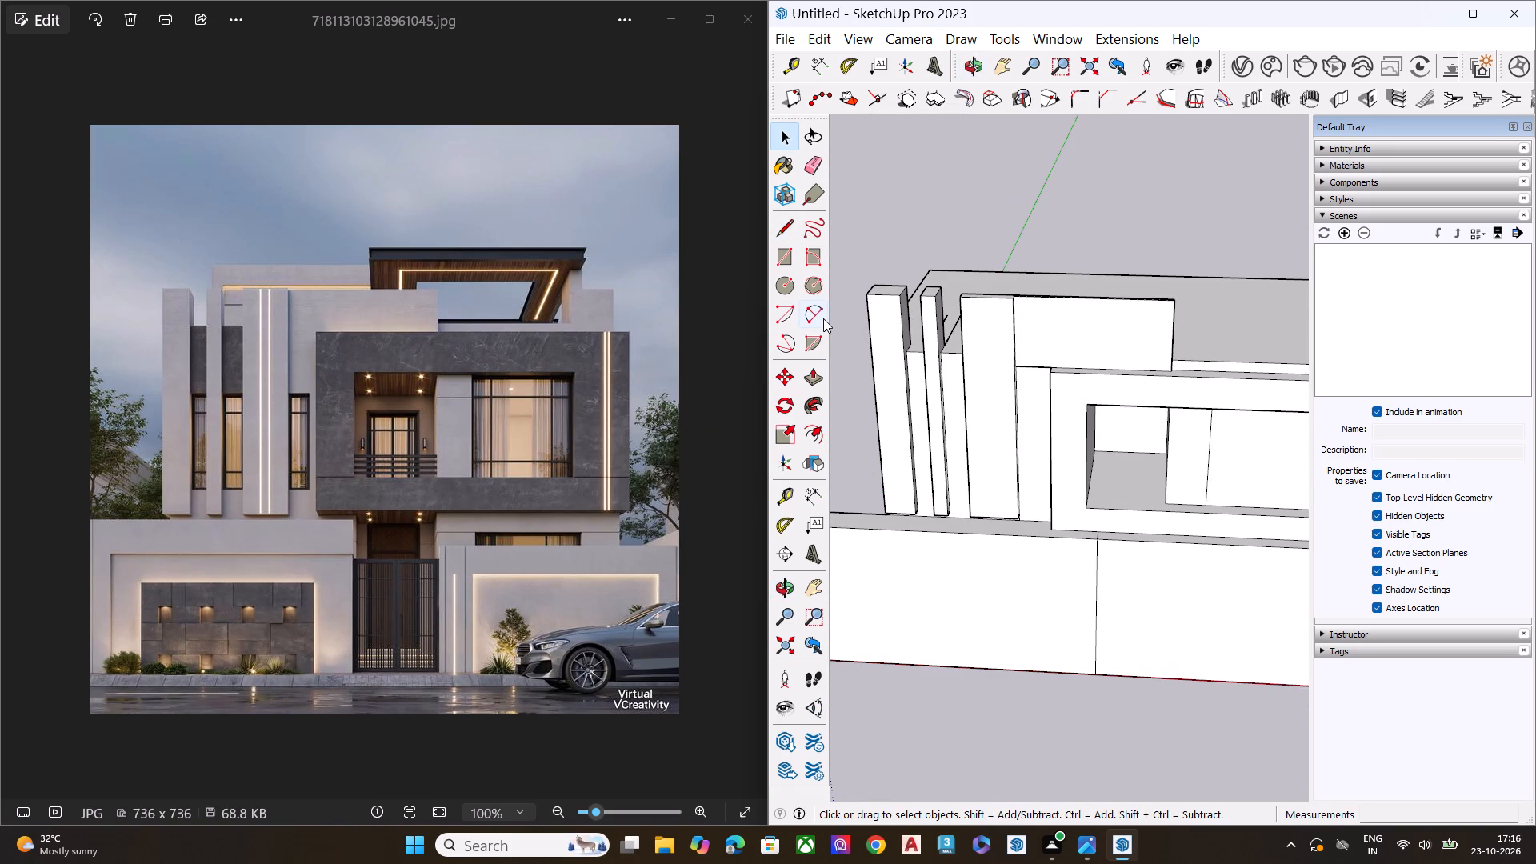
pyautogui.scroll(-4, 823, 318)
pyautogui.scroll(-8, 1059, 323)
pyautogui.scroll(8, 1196, 317)
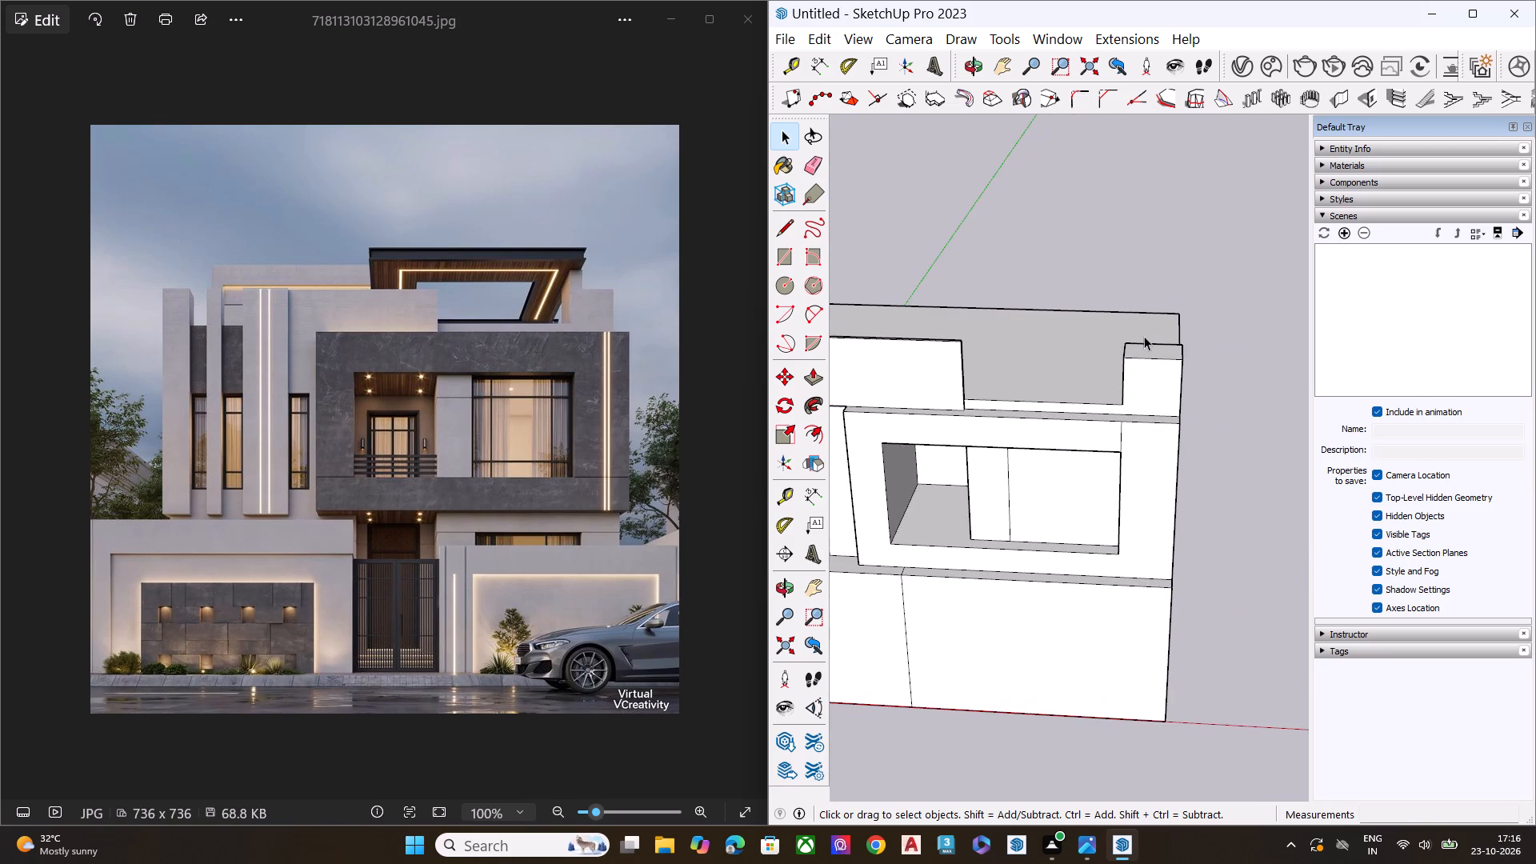
pyautogui.scroll(1, 1164, 358)
pyautogui.moveTo(1139, 362); pyautogui.dragTo(598, 426, button='middle')
pyautogui.moveTo(1063, 477); pyautogui.dragTo(775, 444, button='middle')
pyautogui.scroll(5, 990, 393)
pyautogui.scroll(-1, 982, 369)
pyautogui.scroll(1, 950, 370)
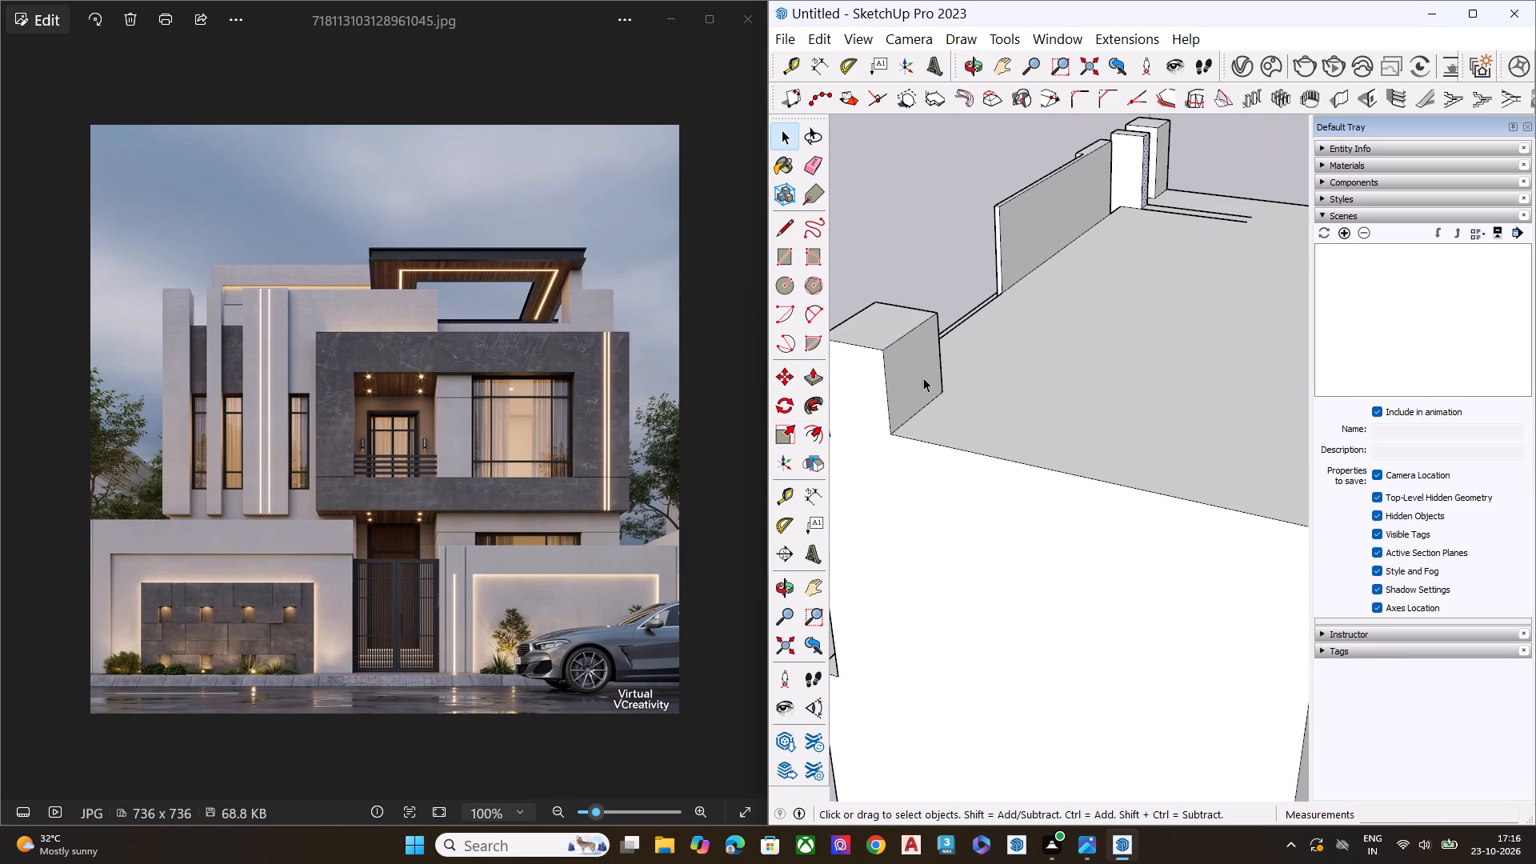
pyautogui.click(923, 378)
pyautogui.press('p')
pyautogui.click(923, 378)
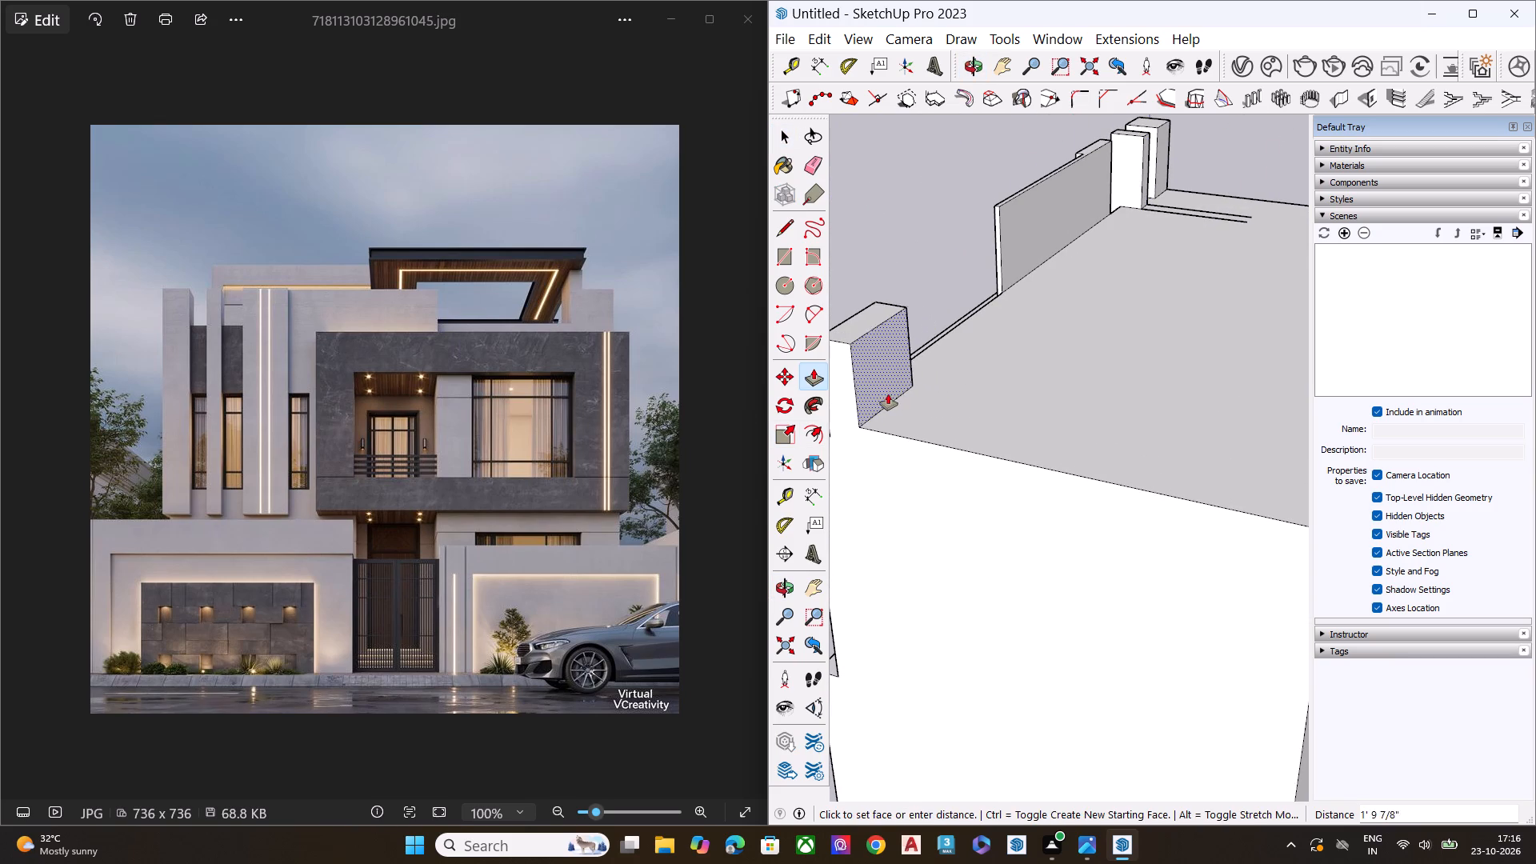
pyautogui.click(887, 394)
pyautogui.press('space')
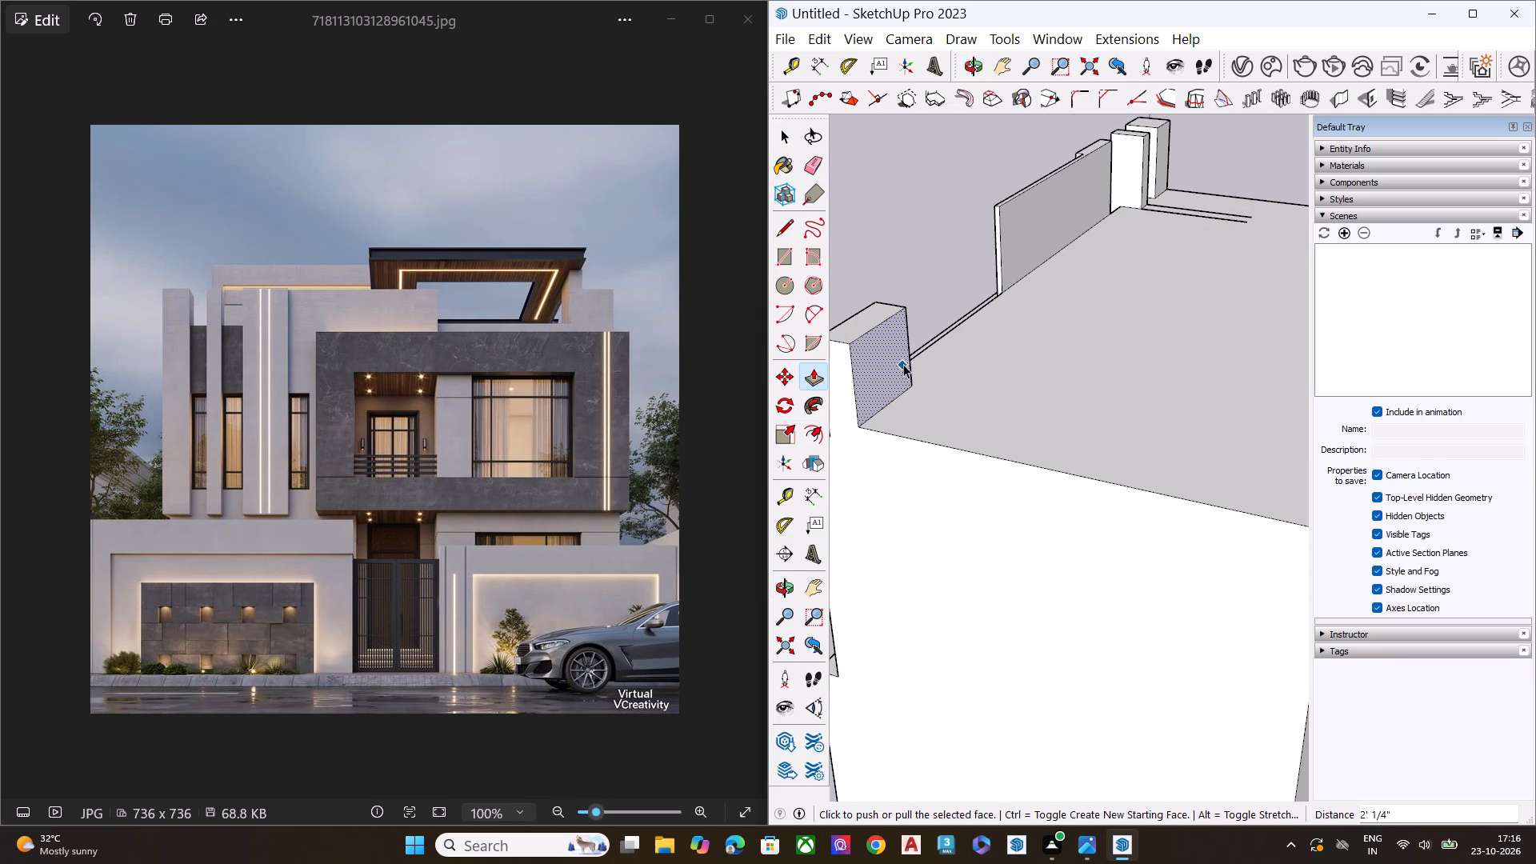
# Draw a vertical line about 4' 10" long on the corner parapet block's rear face, near its inner end.
pyautogui.moveTo(904, 374); pyautogui.dragTo(1491, 371, button='middle')
pyautogui.scroll(-7, 1074, 386)
pyautogui.moveTo(1193, 410); pyautogui.dragTo(675, 495, button='middle')
pyautogui.moveTo(982, 477); pyautogui.dragTo(785, 364, button='middle')
pyautogui.scroll(5, 890, 336)
pyautogui.scroll(-1, 991, 334)
pyautogui.scroll(3, 990, 334)
pyautogui.scroll(1, 1042, 443)
pyautogui.moveTo(1032, 440); pyautogui.dragTo(938, 389, button='middle')
pyautogui.click(1002, 242)
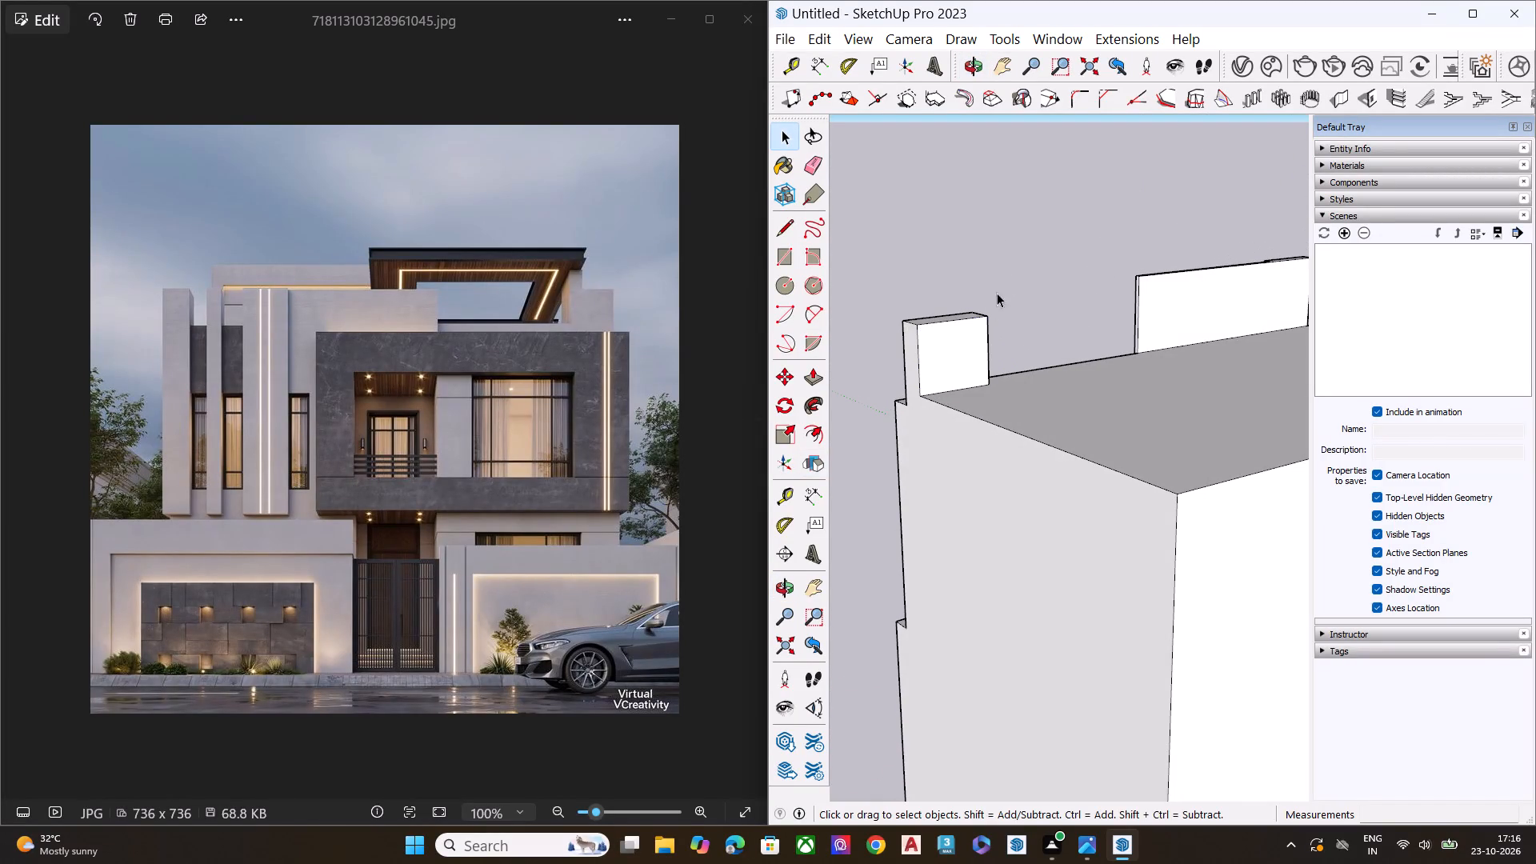
pyautogui.press('l')
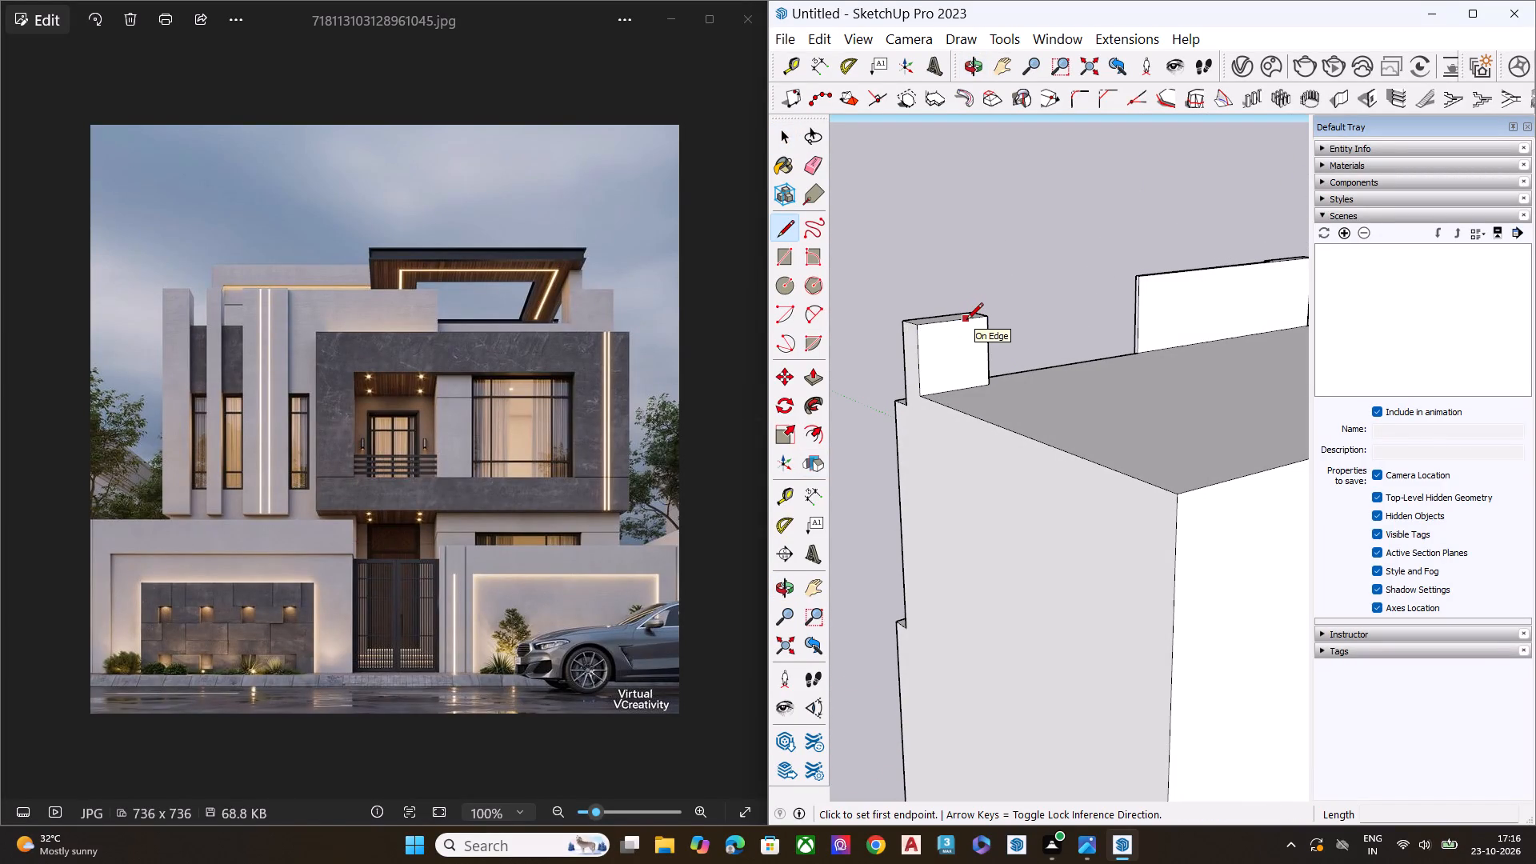
pyautogui.click(963, 323)
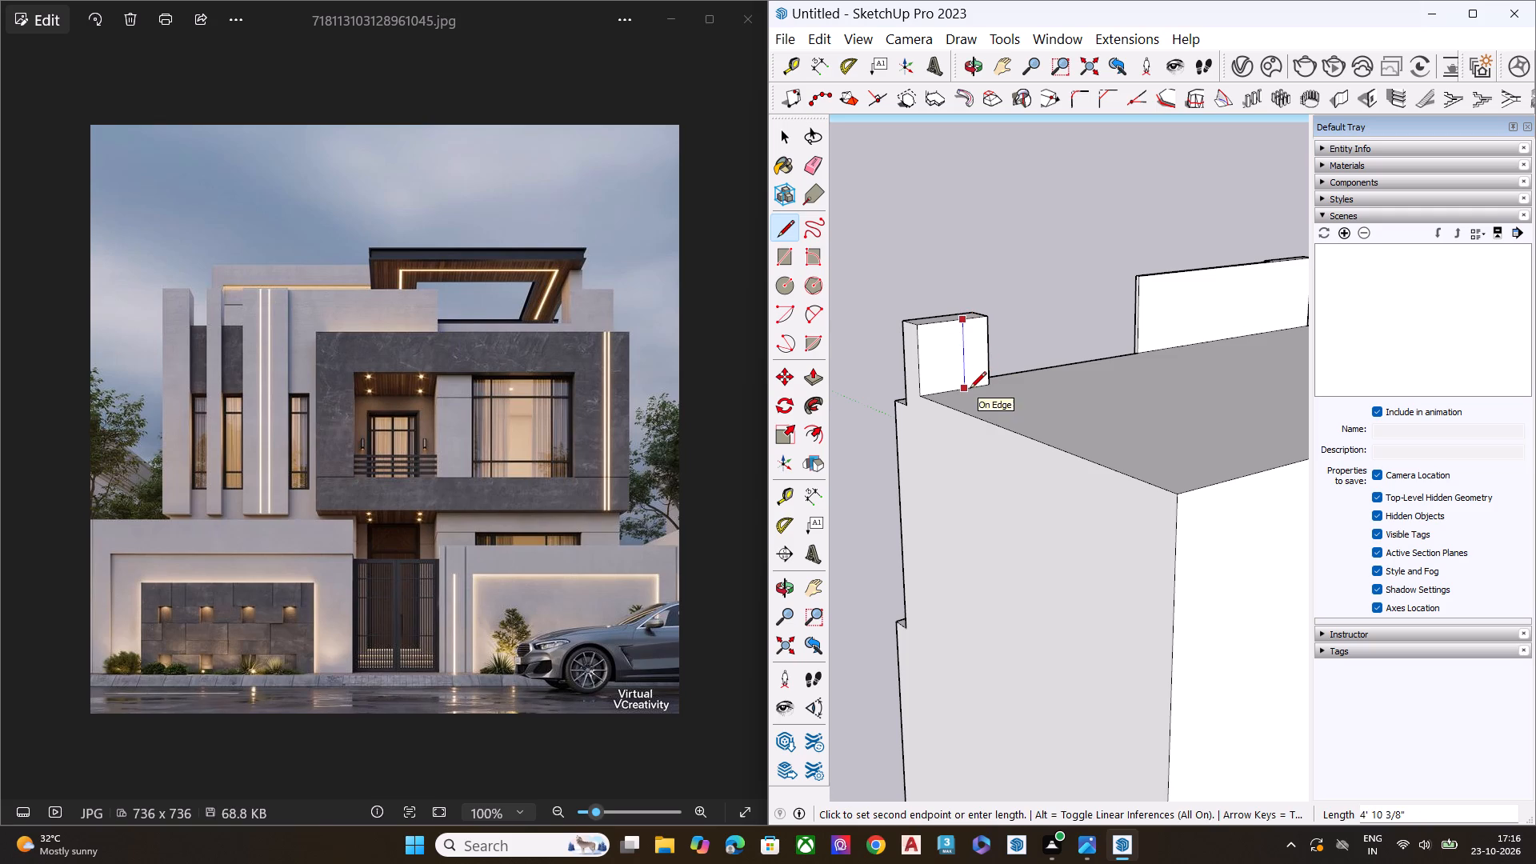
pyautogui.click(966, 390)
pyautogui.press('space')
# Pull the narrow inner part of the corner block's rear face back over the roof.
pyautogui.click(978, 358)
pyautogui.press('p')
pyautogui.click(978, 358)
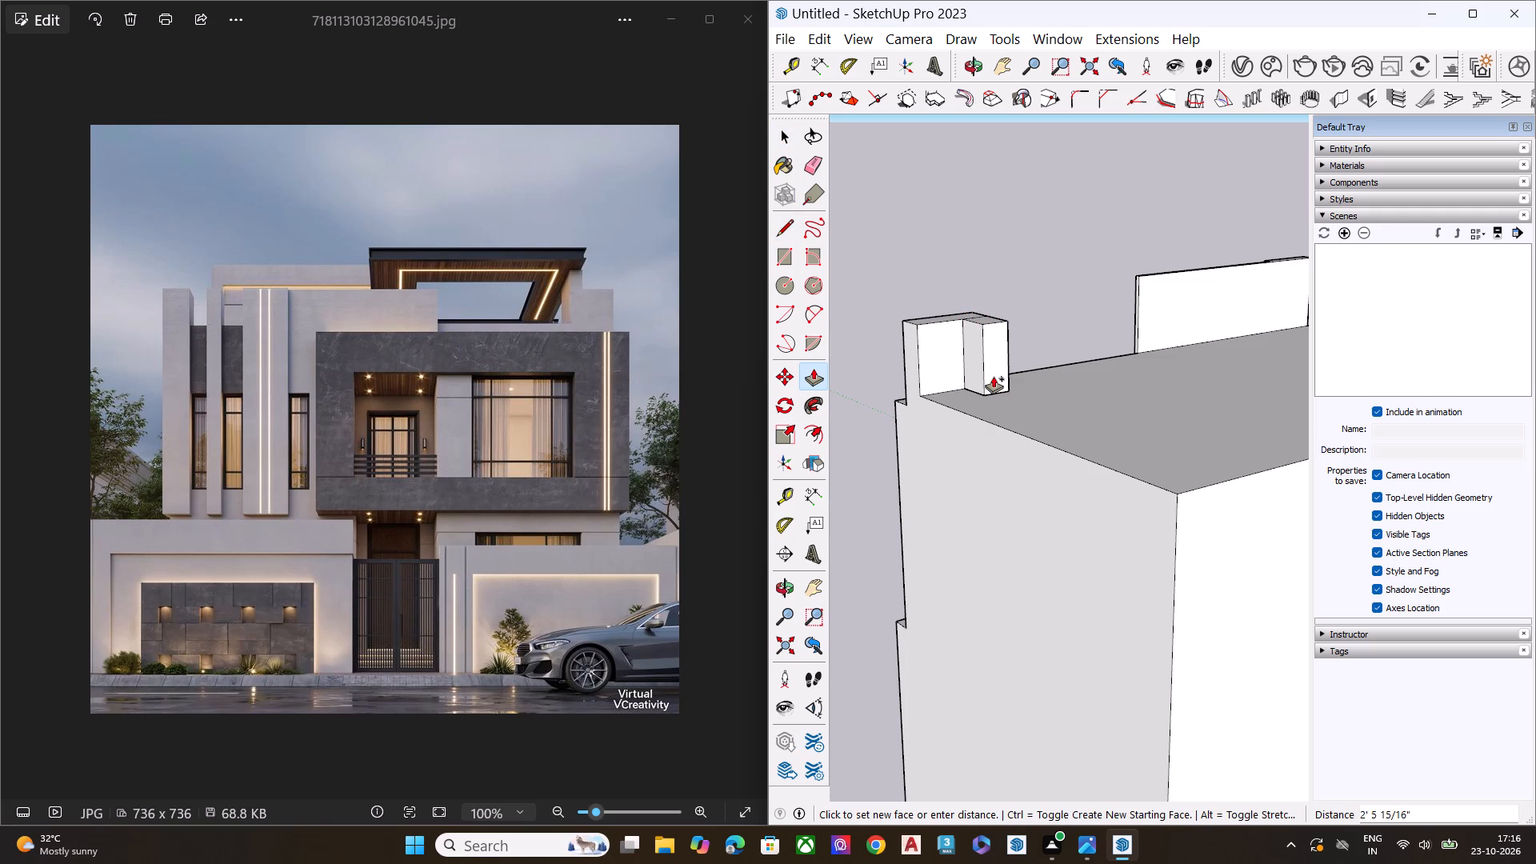
pyautogui.click(1009, 392)
pyautogui.press('space')
# Raise the top of the corner block's new rear projection by about 2' 5".
pyautogui.moveTo(974, 367); pyautogui.dragTo(1080, 440, button='middle')
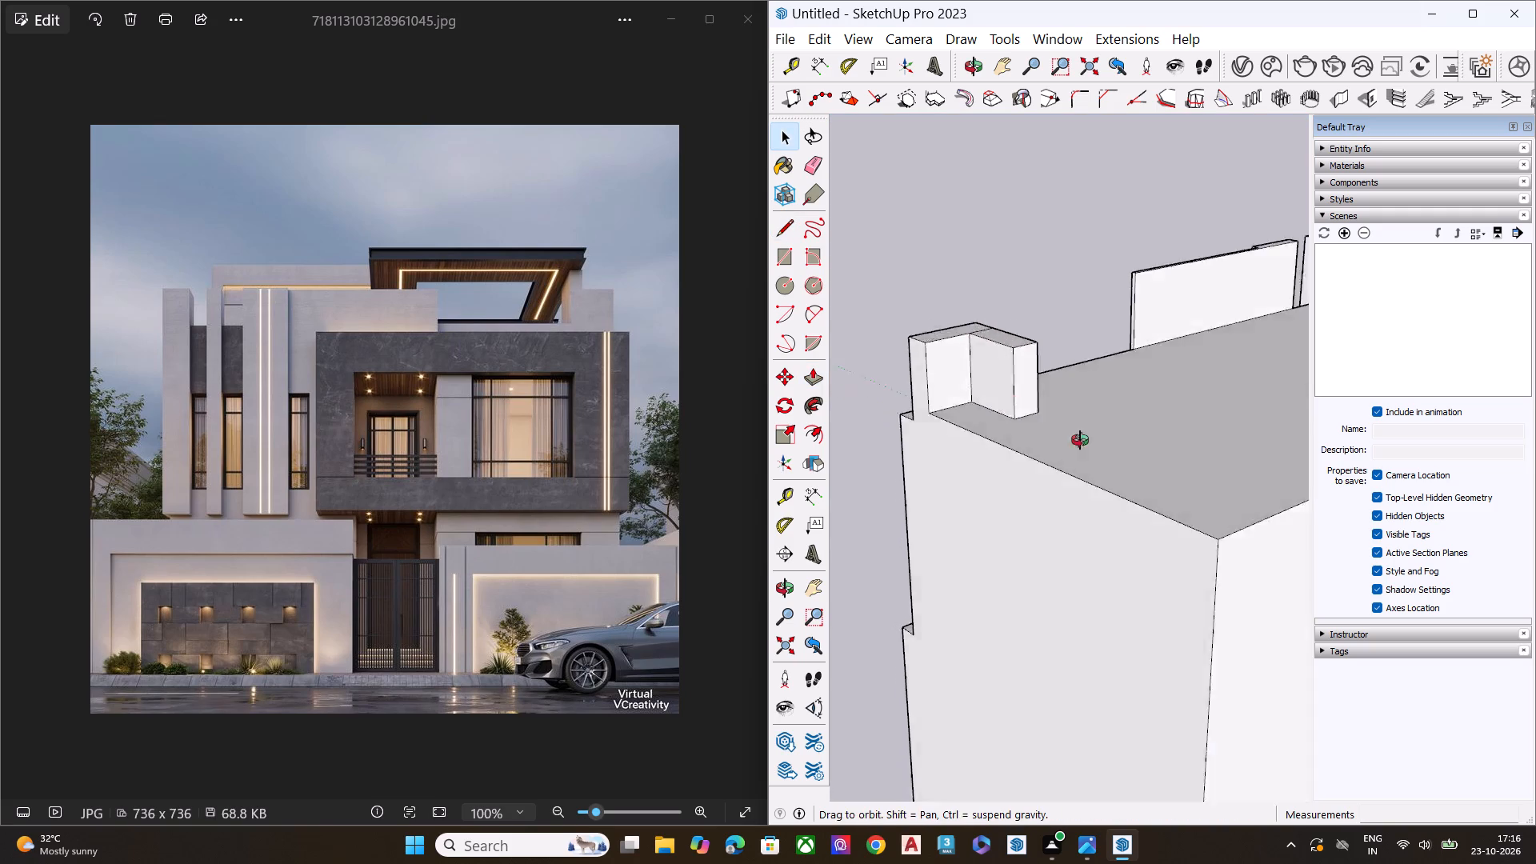
pyautogui.moveTo(1080, 440); pyautogui.dragTo(1399, 456, button='middle')
pyautogui.moveTo(1070, 424); pyautogui.dragTo(1382, 386, button='middle')
pyautogui.scroll(-1, 959, 406)
pyautogui.scroll(1, 966, 414)
pyautogui.scroll(-4, 970, 417)
pyautogui.moveTo(1002, 425); pyautogui.dragTo(1215, 389, button='middle')
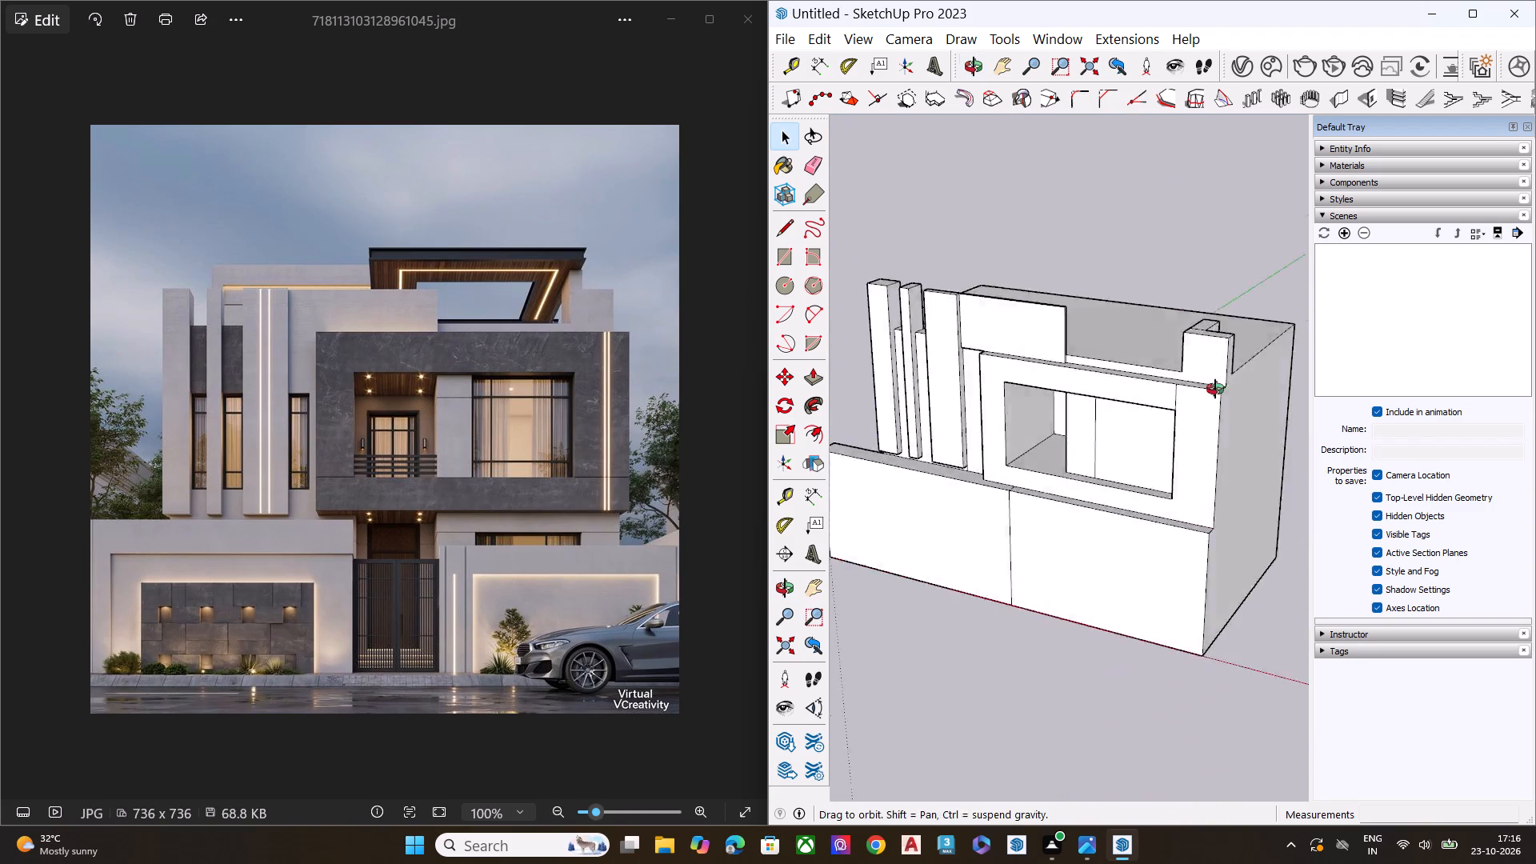
pyautogui.moveTo(1215, 389); pyautogui.dragTo(1424, 316, button='middle')
pyautogui.moveTo(1148, 360); pyautogui.dragTo(1274, 345, button='middle')
pyautogui.scroll(3, 1181, 288)
pyautogui.scroll(-1, 1151, 285)
pyautogui.scroll(4, 1151, 285)
pyautogui.scroll(-1, 1194, 333)
pyautogui.scroll(3, 1194, 333)
pyautogui.scroll(-2, 1194, 334)
pyautogui.scroll(2, 1194, 334)
pyautogui.scroll(-1, 1195, 338)
pyautogui.scroll(1, 1197, 339)
pyautogui.moveTo(1197, 361); pyautogui.dragTo(1140, 645, button='middle')
pyautogui.scroll(4, 1134, 642)
pyautogui.click(1235, 225)
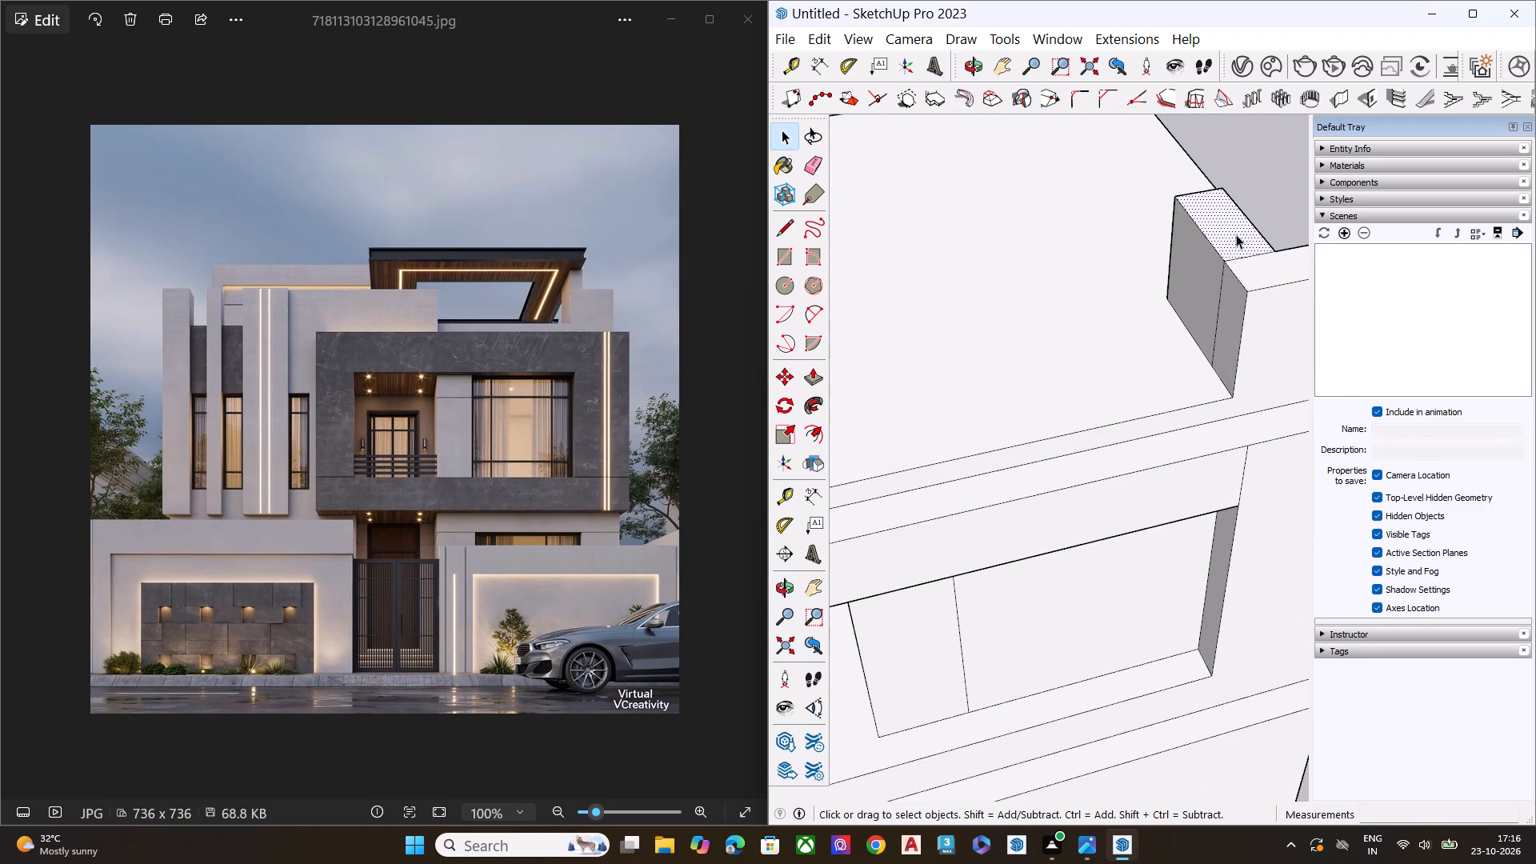
pyautogui.press('p')
pyautogui.click(1235, 235)
pyautogui.scroll(-3, 1246, 190)
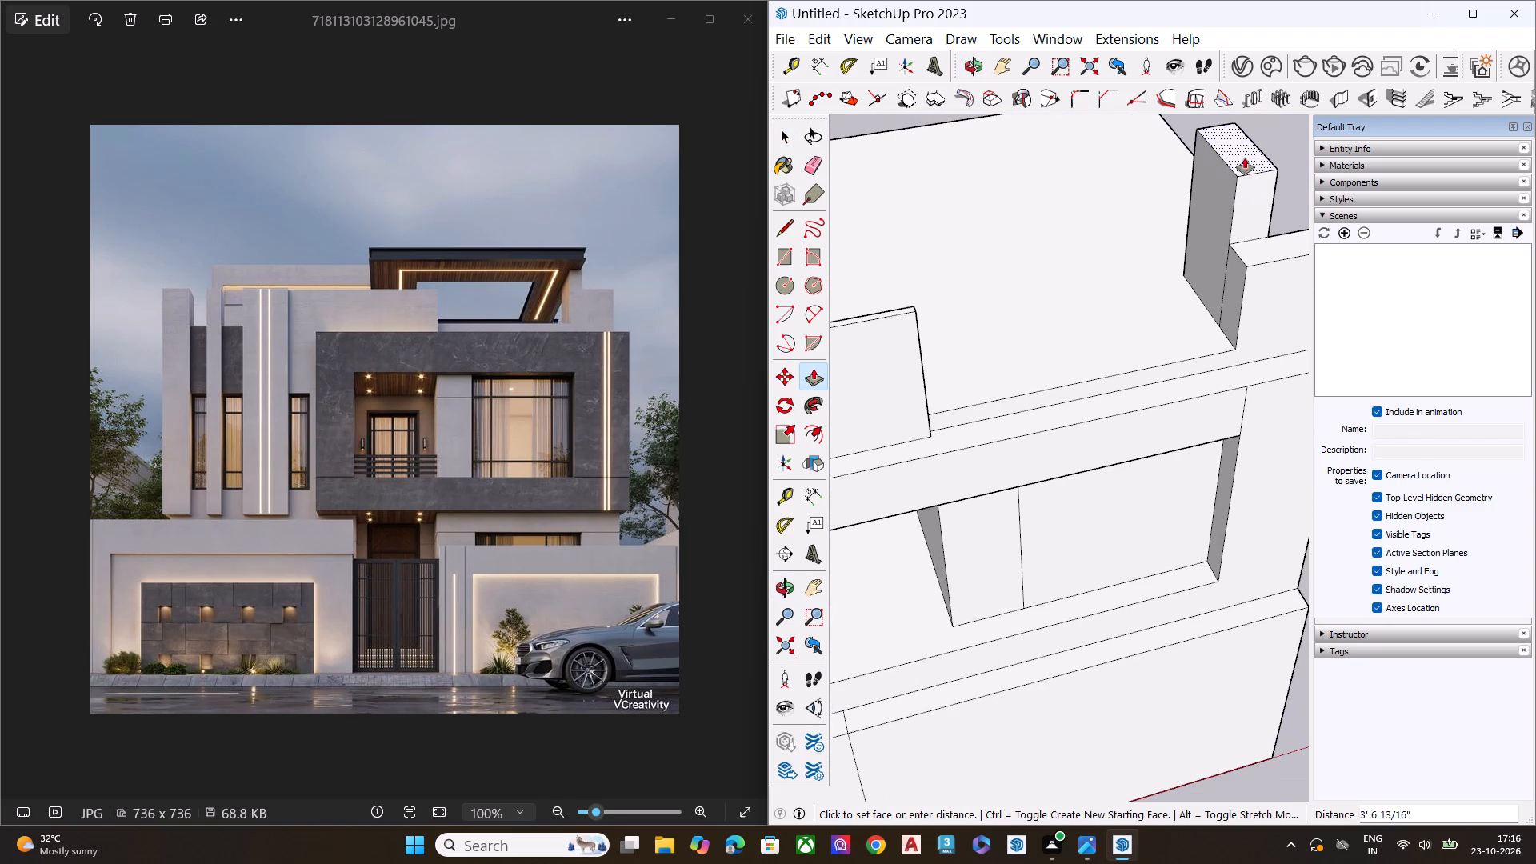
pyautogui.click(1251, 181)
pyautogui.press('space')
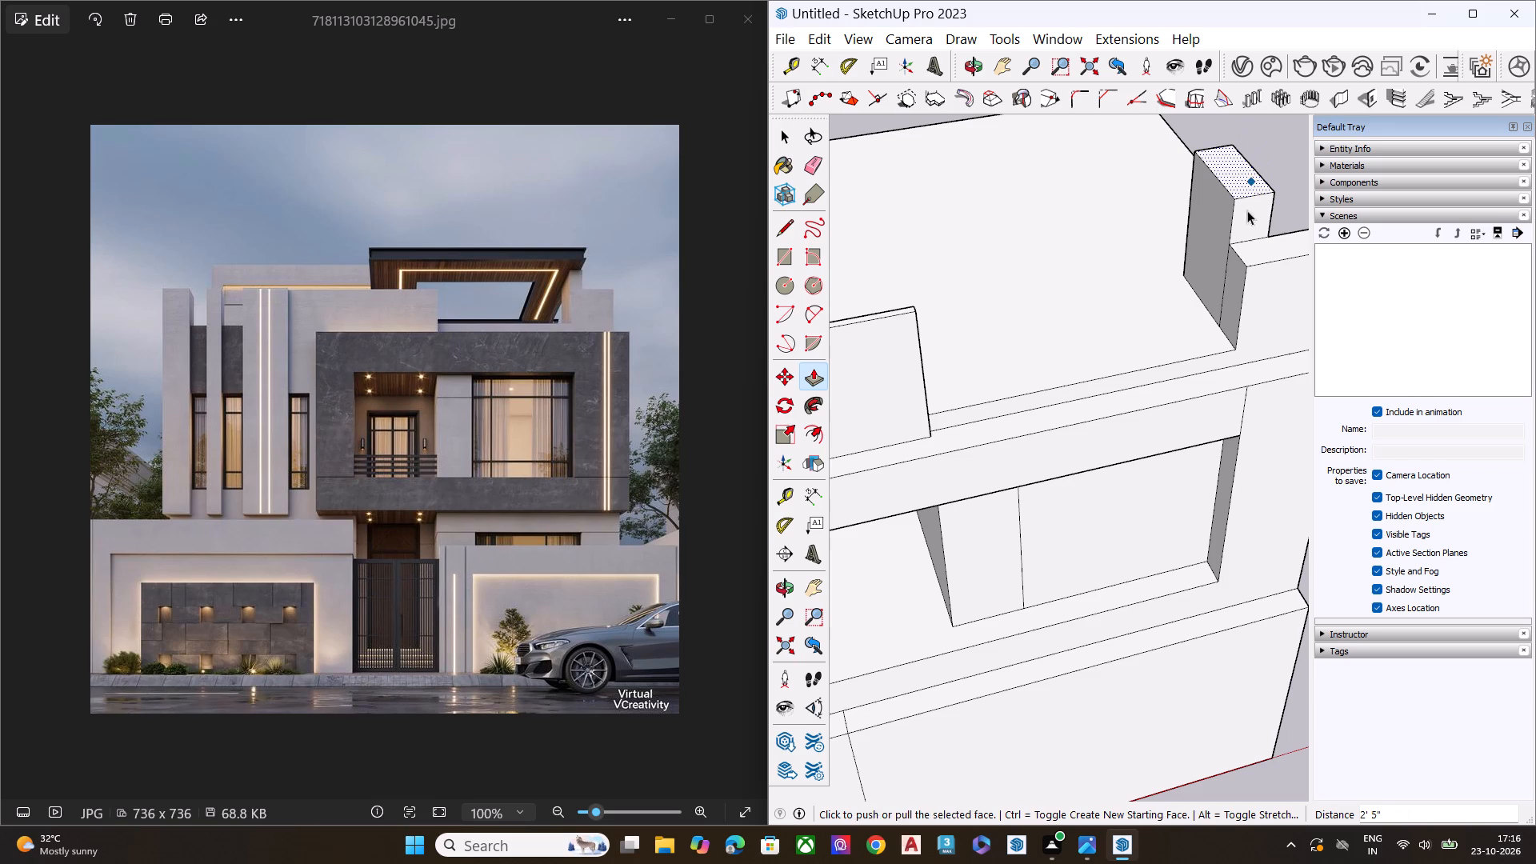
# Widen the thin middle strip slightly by pulling out its side face that faces the widest strip.
pyautogui.moveTo(1198, 350); pyautogui.dragTo(1012, 86, button='middle')
pyautogui.scroll(1, 1037, 123)
pyautogui.scroll(-4, 1218, 242)
pyautogui.scroll(2, 1235, 276)
pyautogui.scroll(-7, 1235, 278)
pyautogui.moveTo(1127, 335); pyautogui.dragTo(1201, 248, button='middle')
pyautogui.scroll(1, 1202, 248)
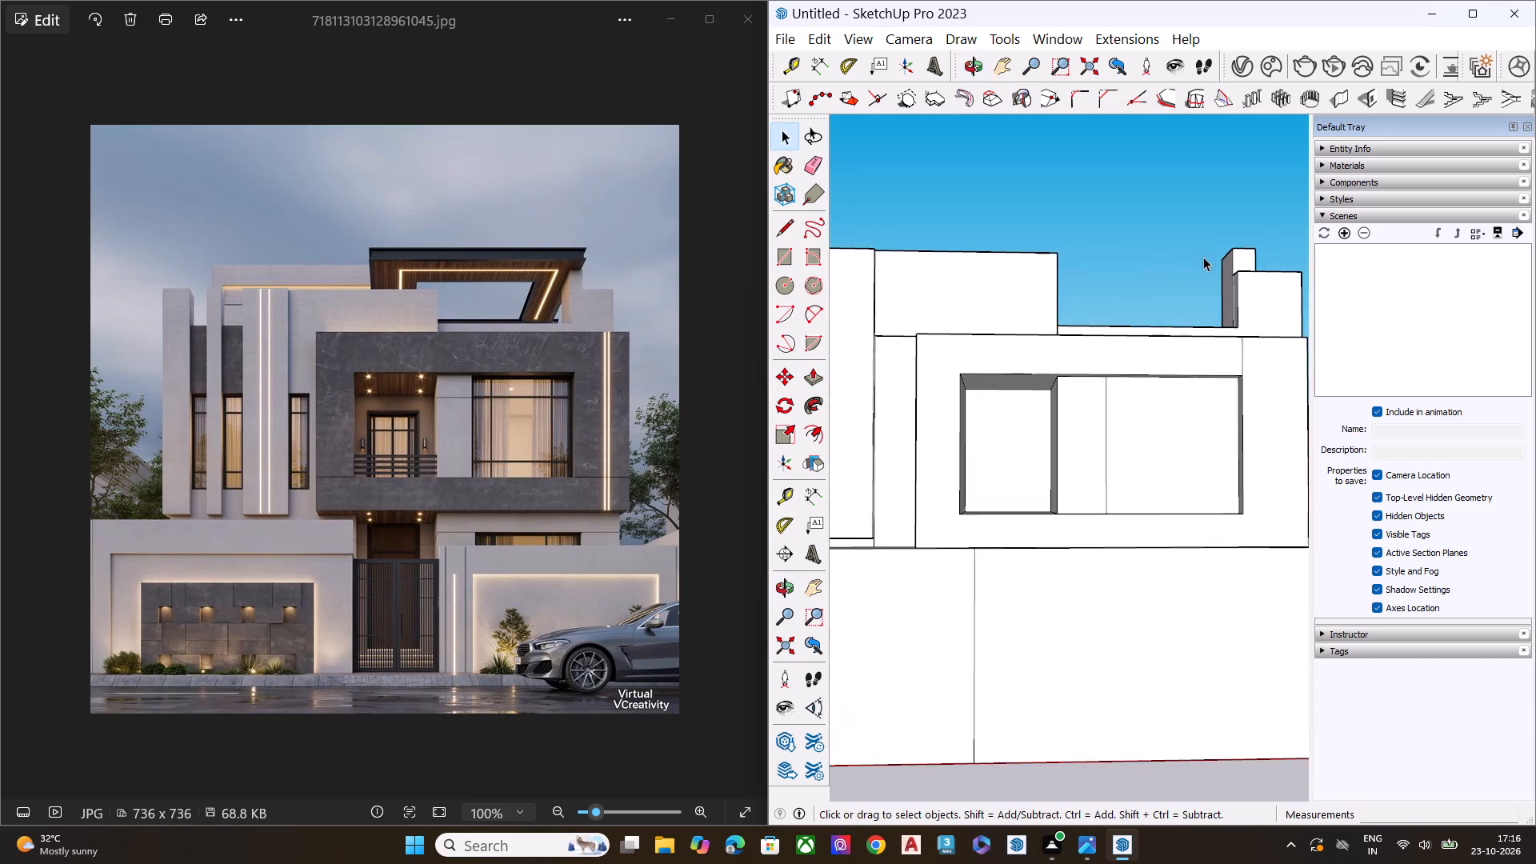
pyautogui.scroll(-8, 1202, 303)
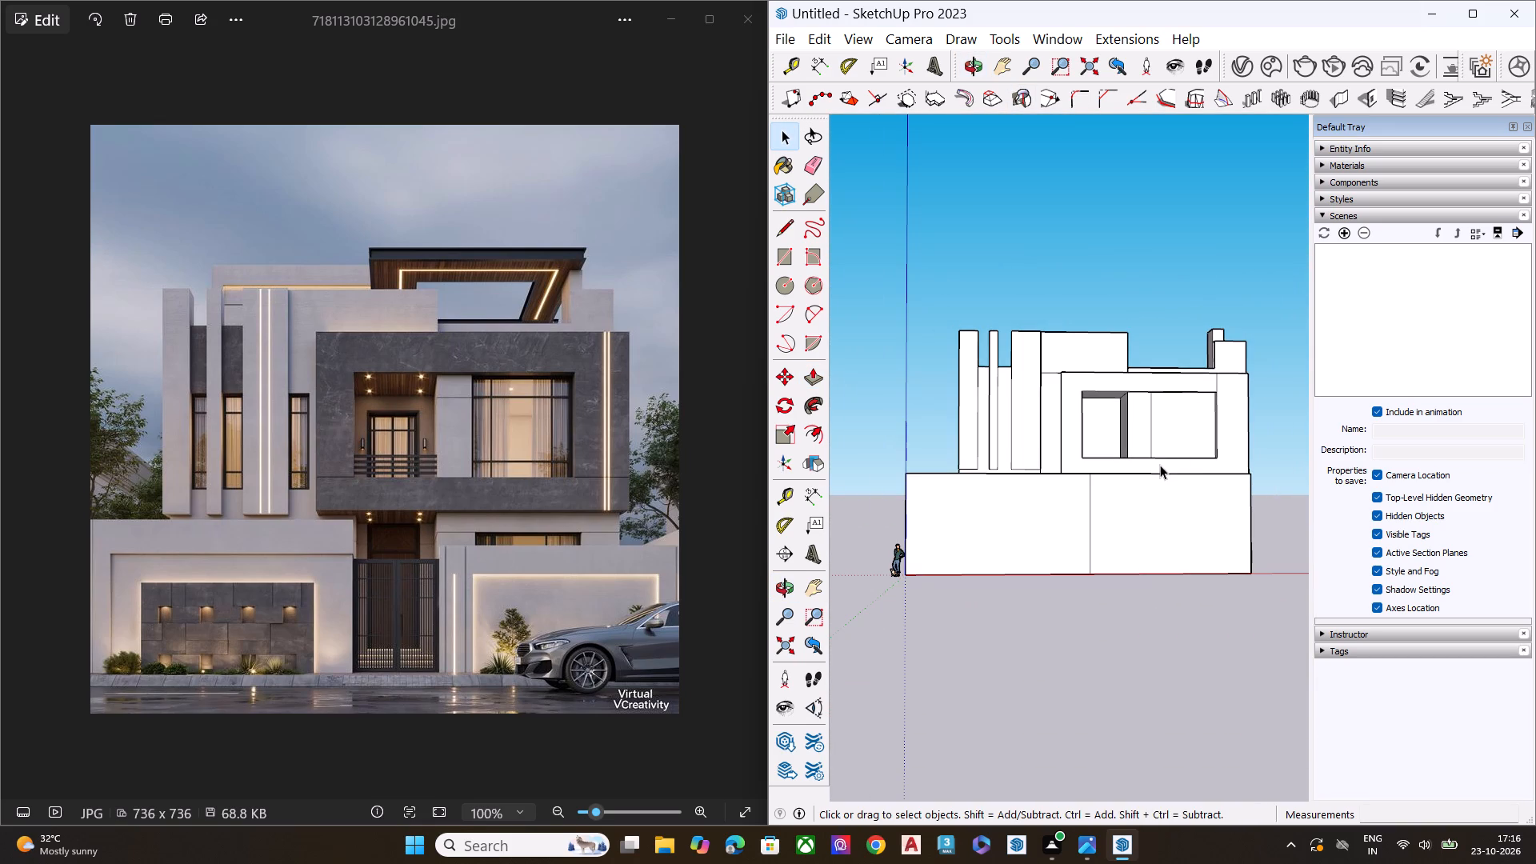
pyautogui.scroll(9, 984, 311)
pyautogui.moveTo(1017, 451); pyautogui.dragTo(946, 476, button='middle')
pyautogui.scroll(9, 998, 464)
pyautogui.moveTo(1030, 483); pyautogui.dragTo(882, 515, button='middle')
pyautogui.scroll(2, 915, 494)
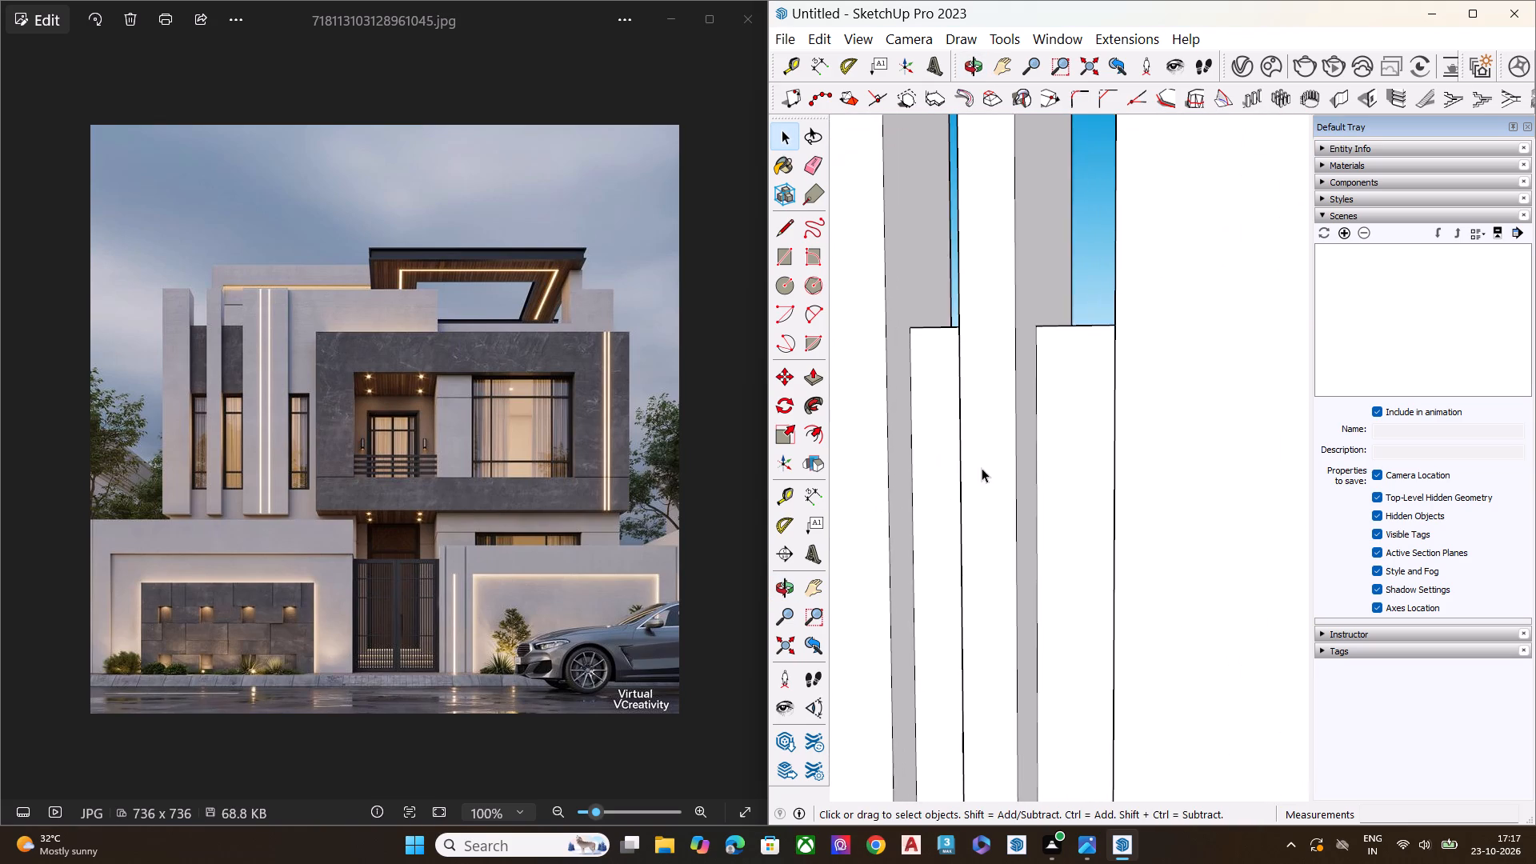
pyautogui.scroll(2, 982, 468)
pyautogui.click(1030, 446)
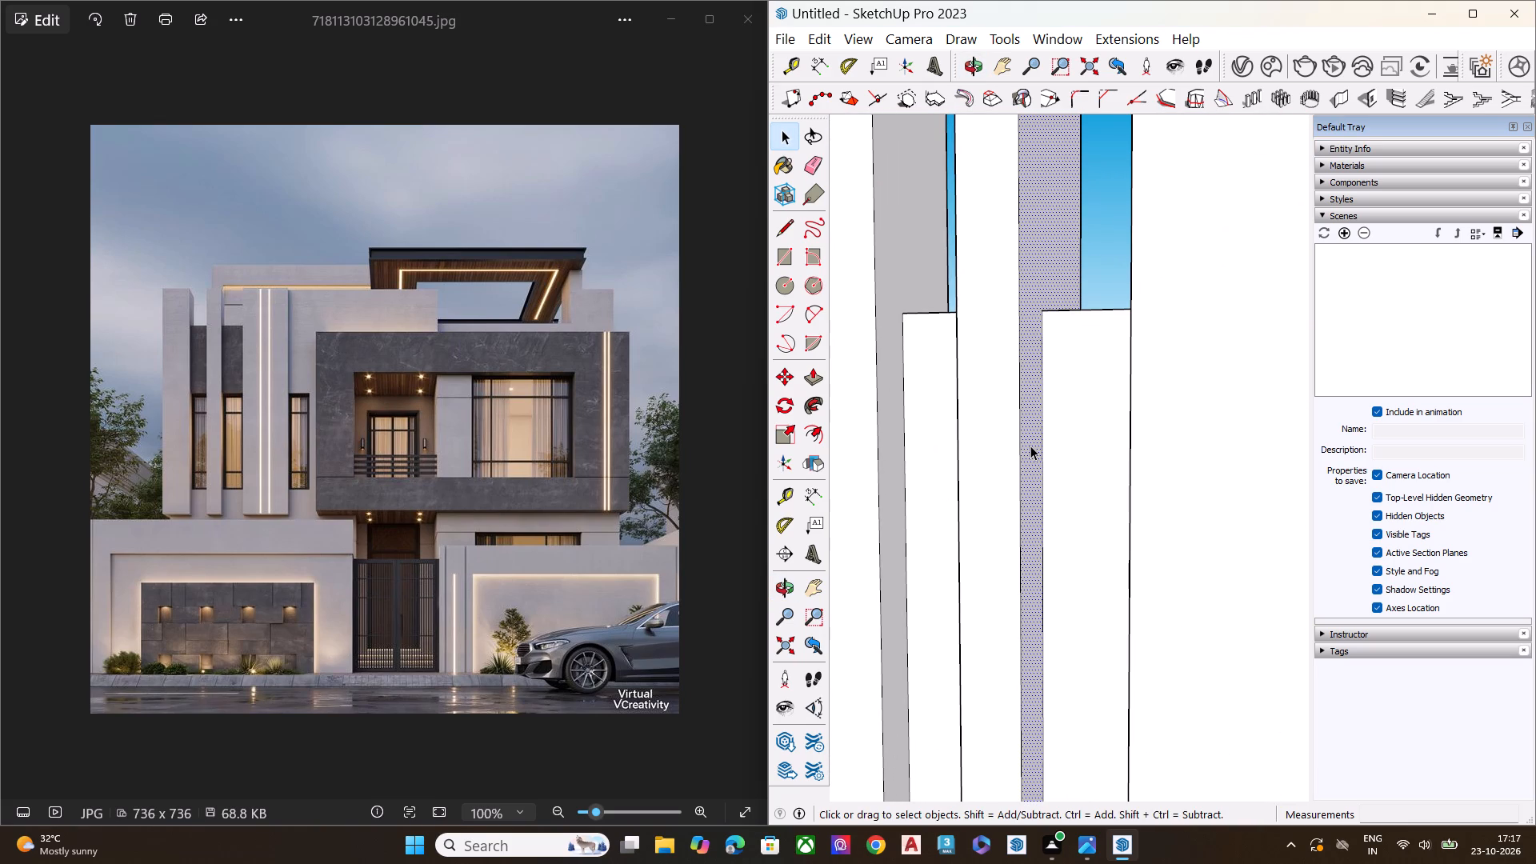
pyautogui.press('p')
pyautogui.click(1030, 446)
pyautogui.click(1038, 449)
pyautogui.press('space')
pyautogui.scroll(-9, 1055, 450)
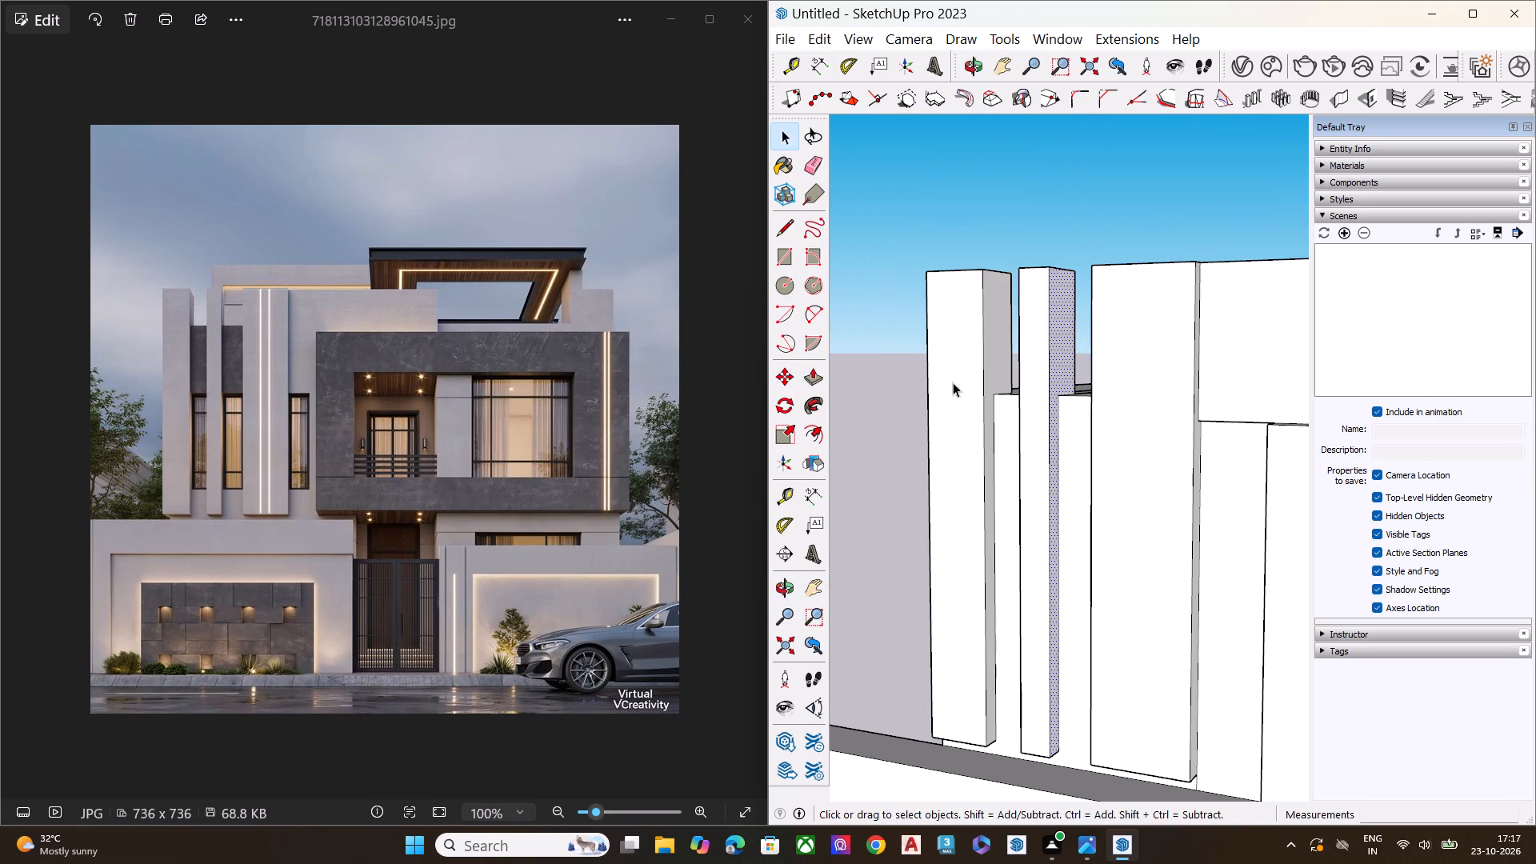
# Save the untitled model in the Documents folder as 04 ELEVATION G+1 FLOOR.
pyautogui.click(888, 323)
pyautogui.scroll(-9, 979, 346)
pyautogui.moveTo(998, 378); pyautogui.dragTo(1105, 373, button='middle')
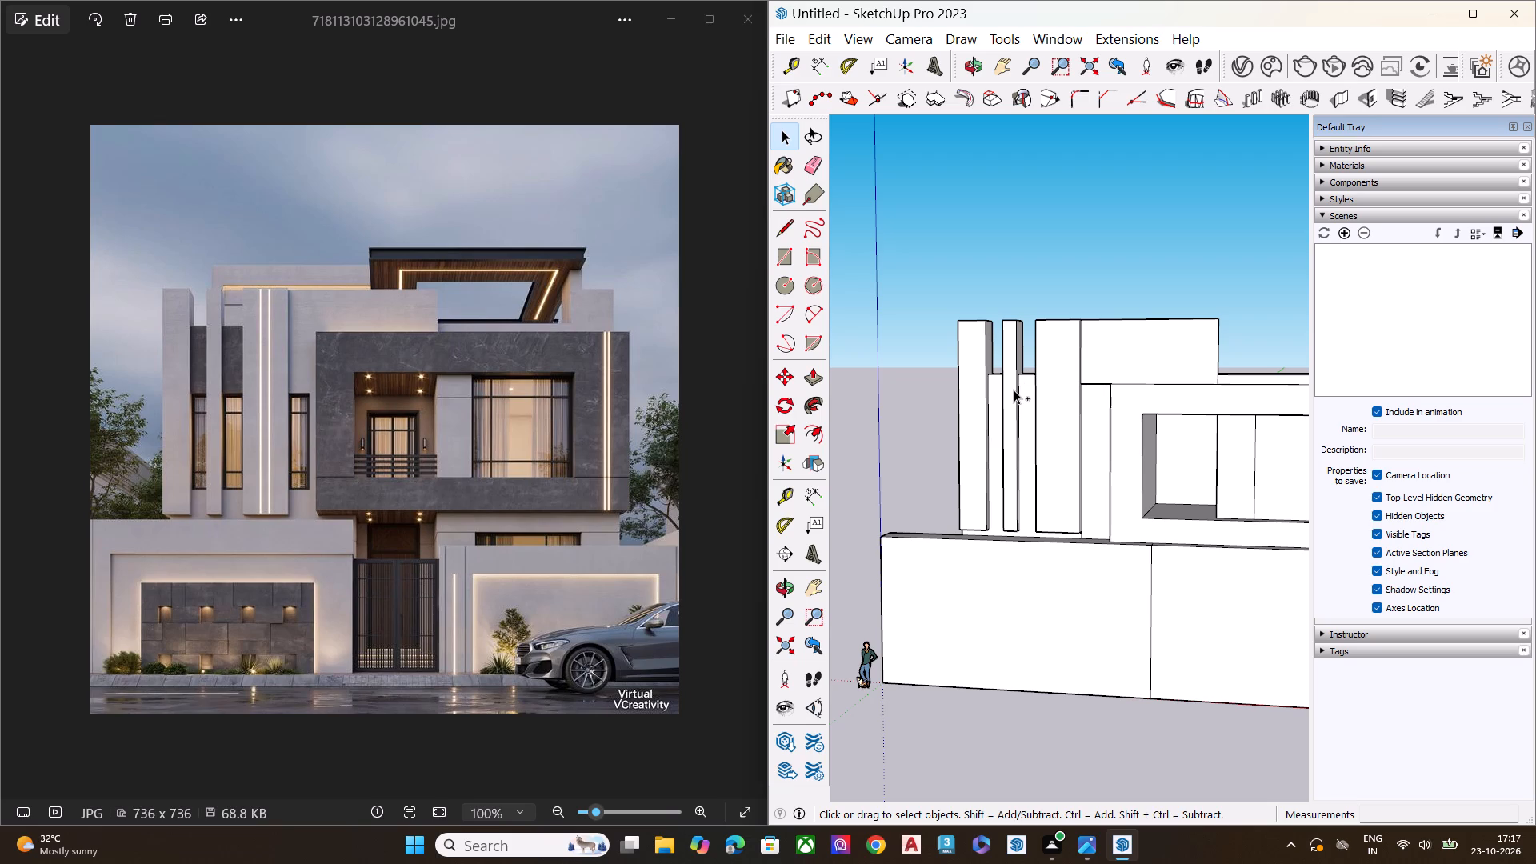
pyautogui.hotkey('ctrl', 's')
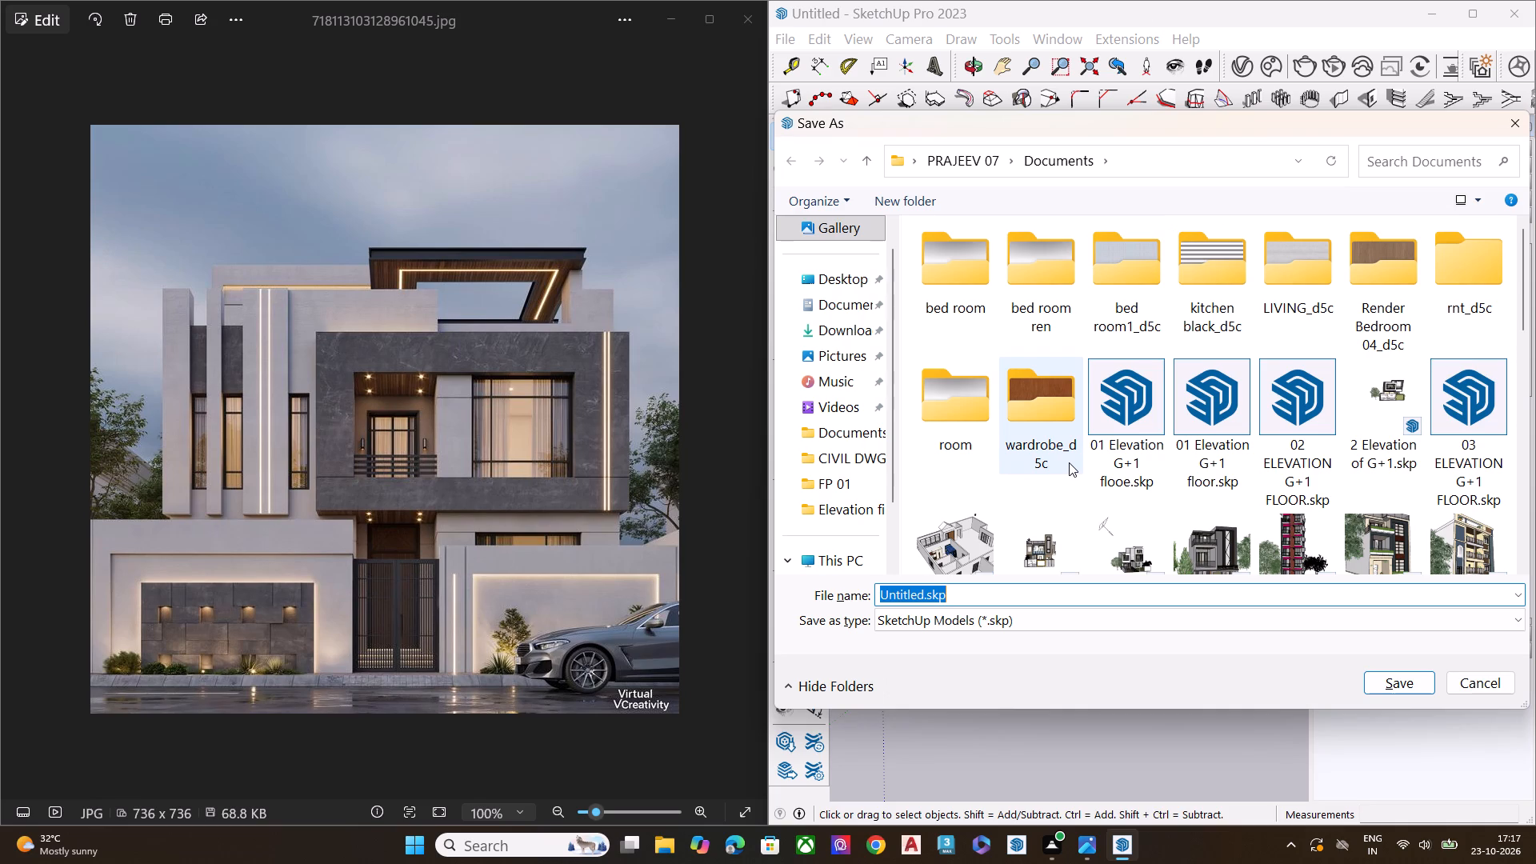
pyautogui.press('BackSpace')
pyautogui.press('BackSpace')
pyautogui.write('04')
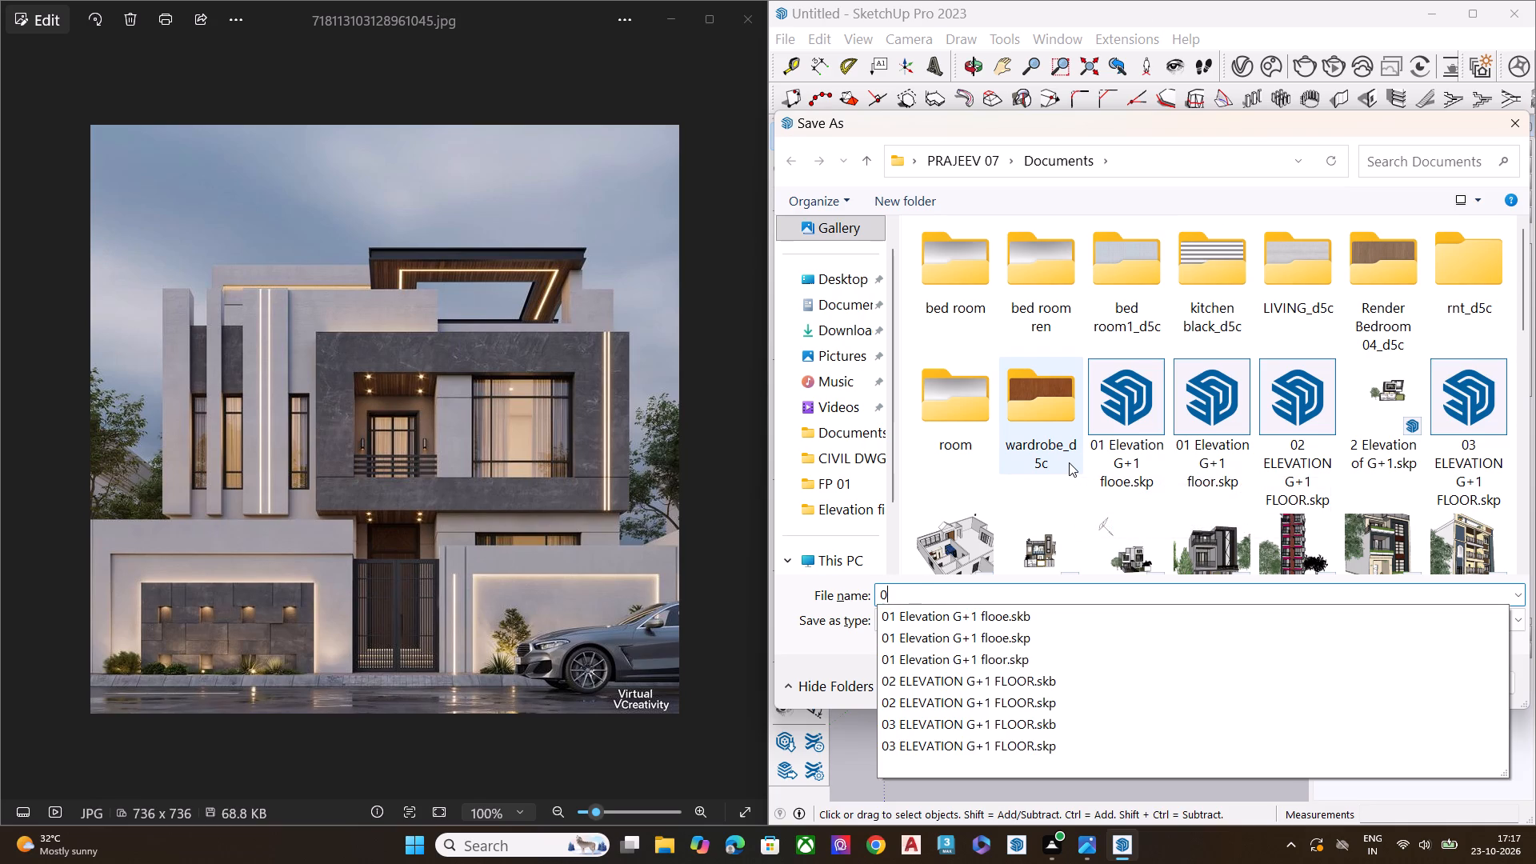
pyautogui.press('space')
pyautogui.write('ELE')
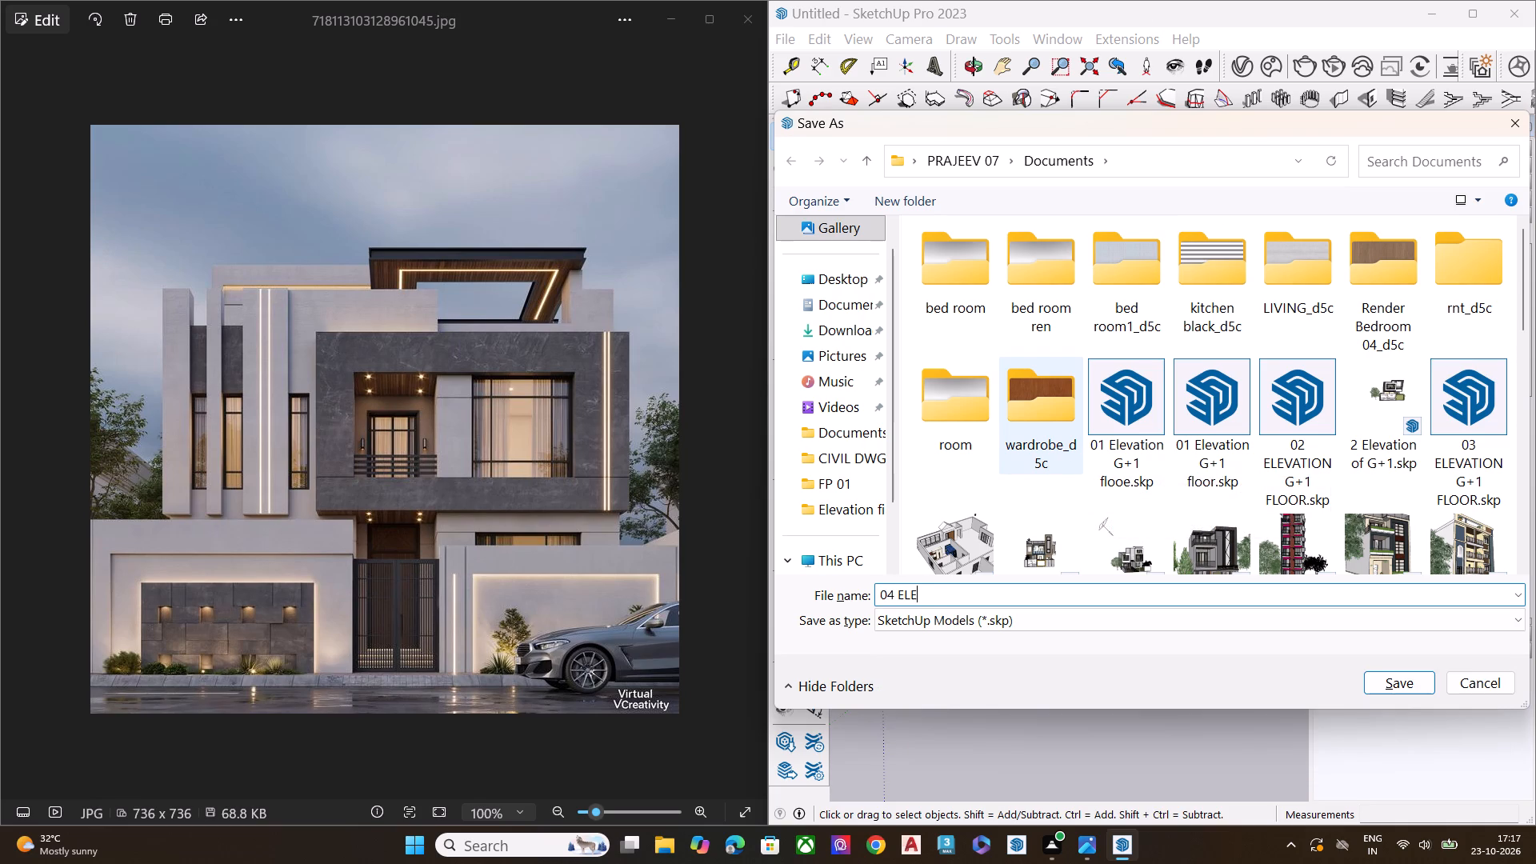
pyautogui.write('VATION')
pyautogui.press('space')
pyautogui.press('g')
pyautogui.hotkey('shift', '+')
pyautogui.write('1')
pyautogui.press('space')
pyautogui.write('FLOOR')
pyautogui.press('Return')
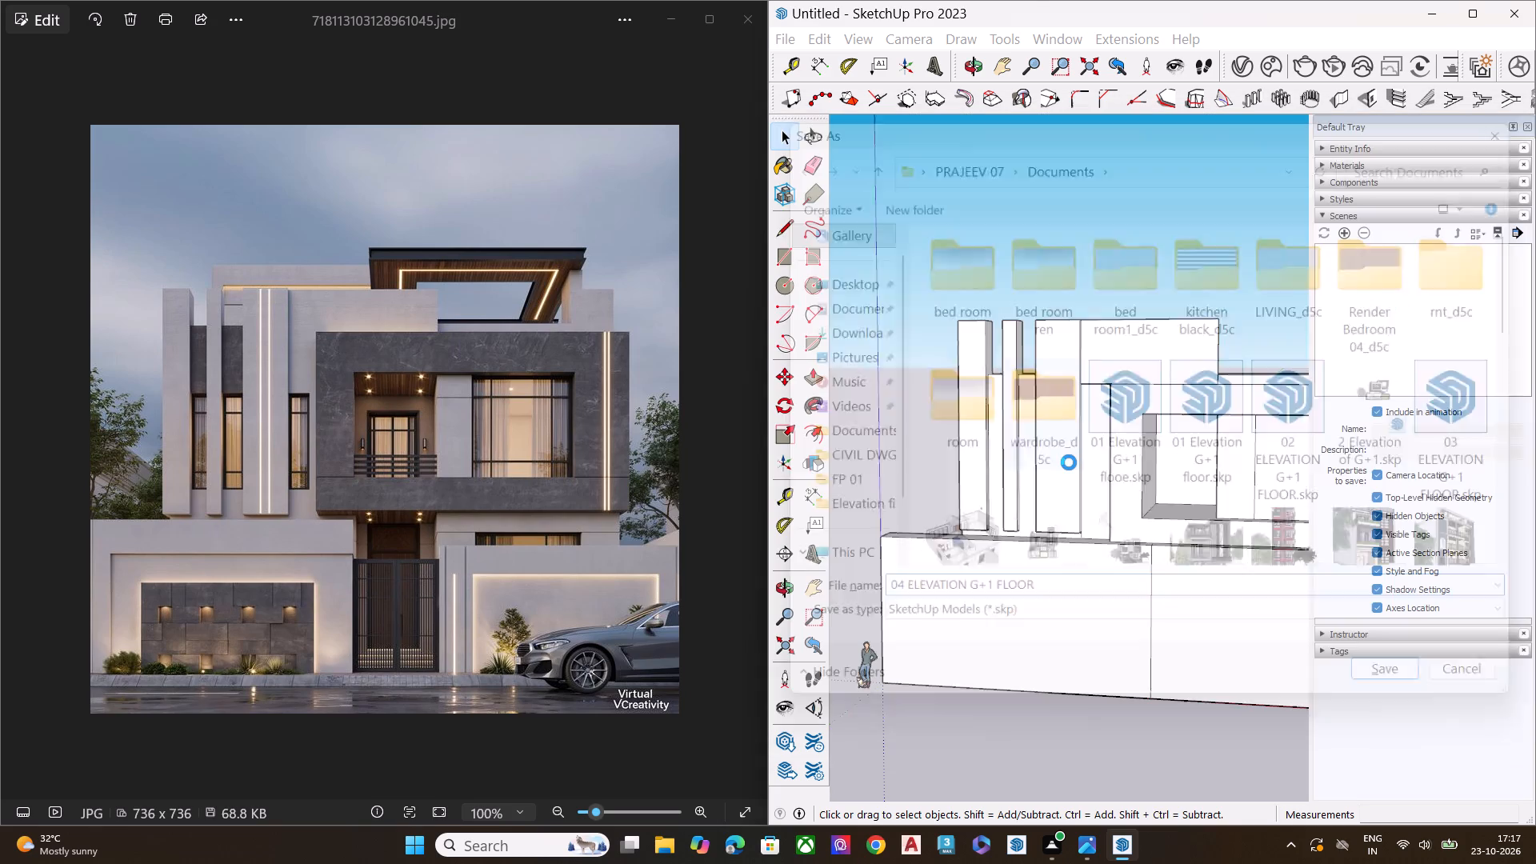
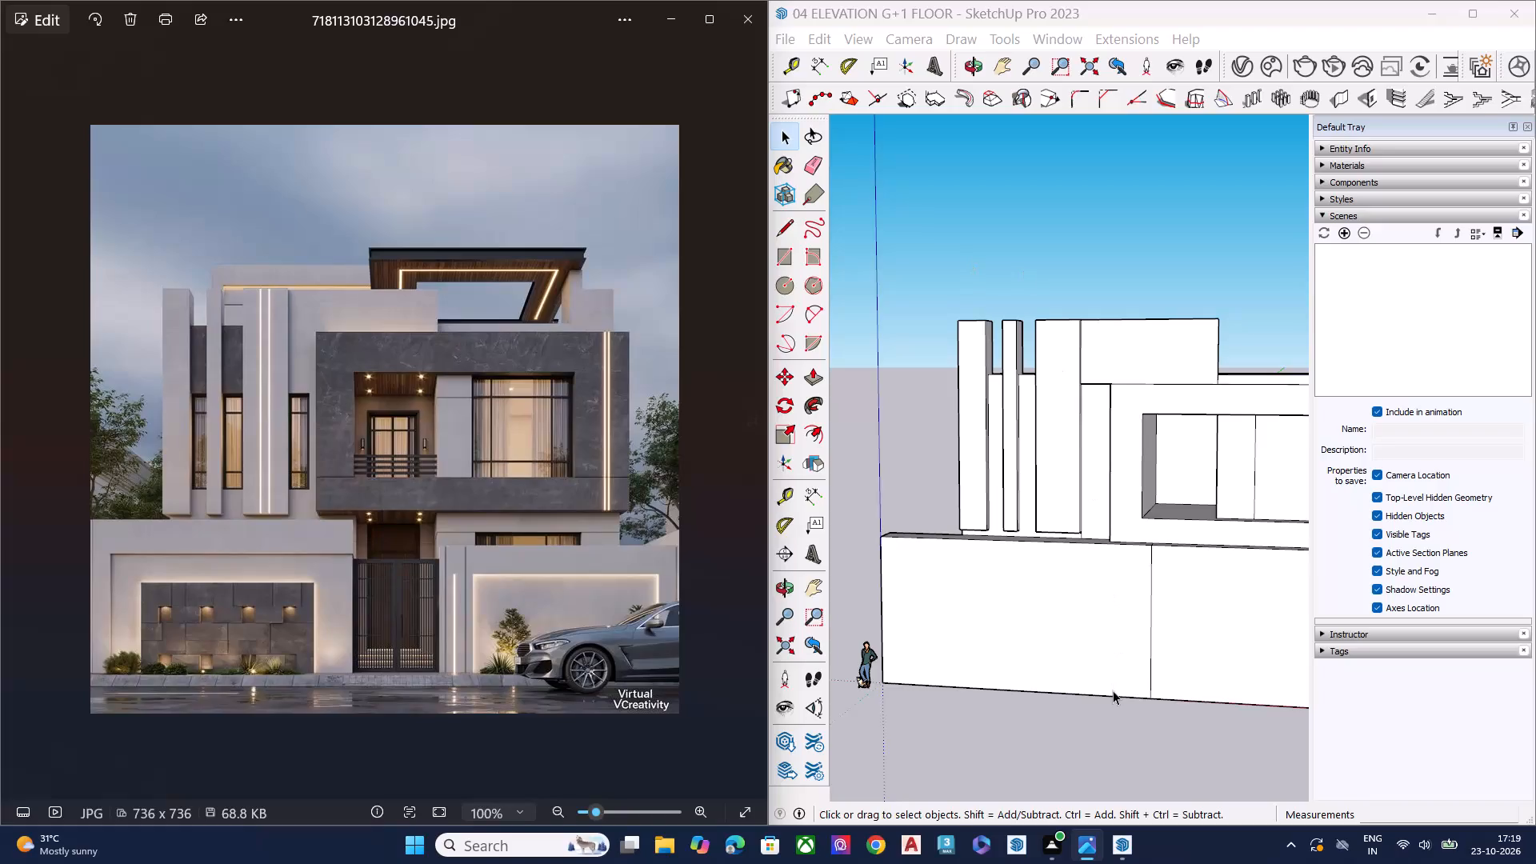
# Examine the house model's front elevation, fins and rooftop massing from several angles against the reference image.
pyautogui.scroll(-5, 1053, 478)
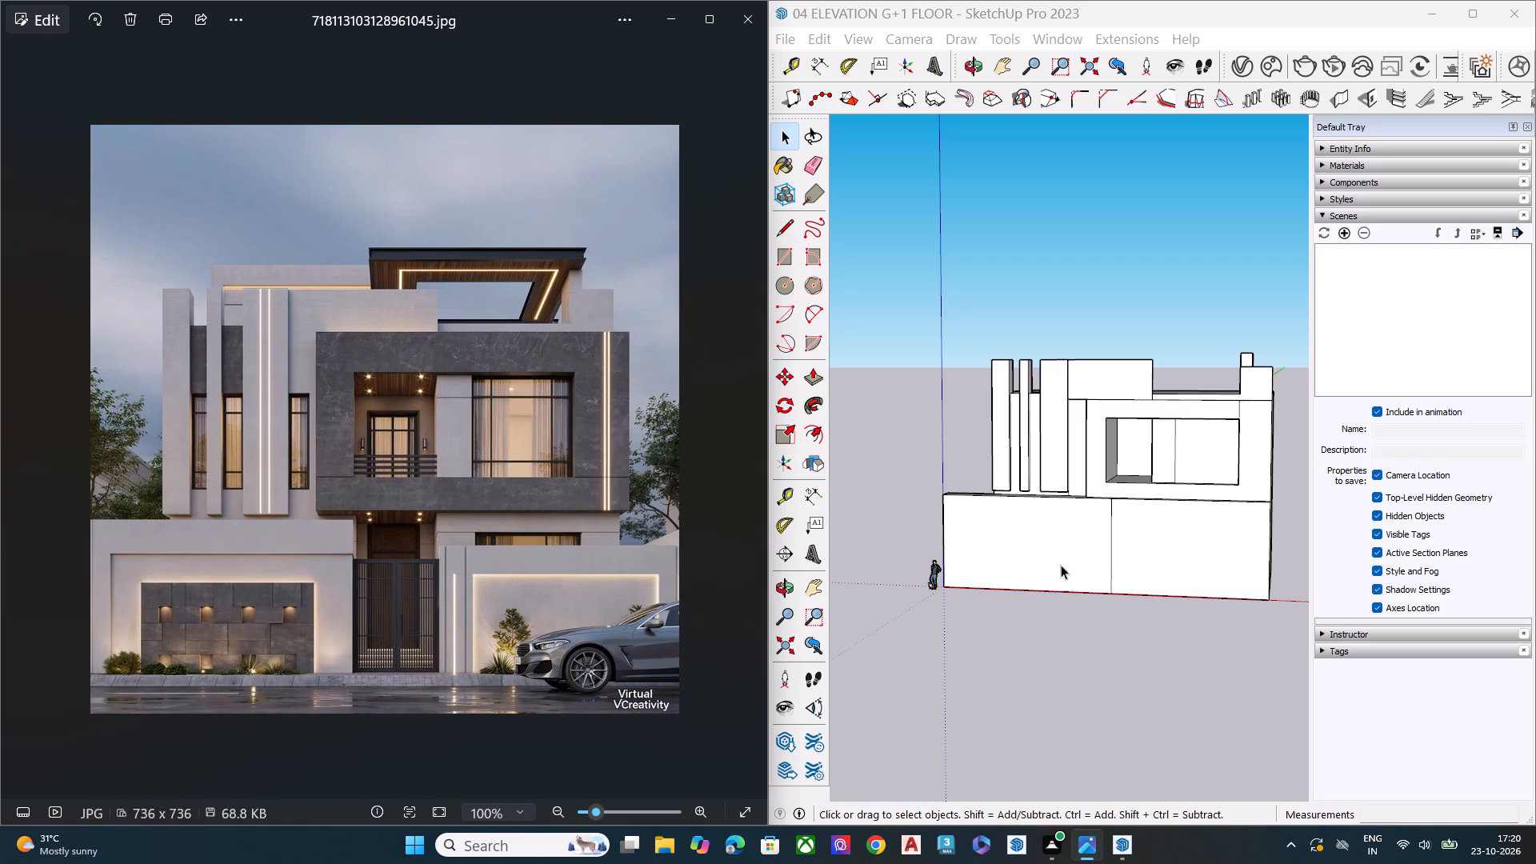
pyautogui.scroll(-4, 1127, 568)
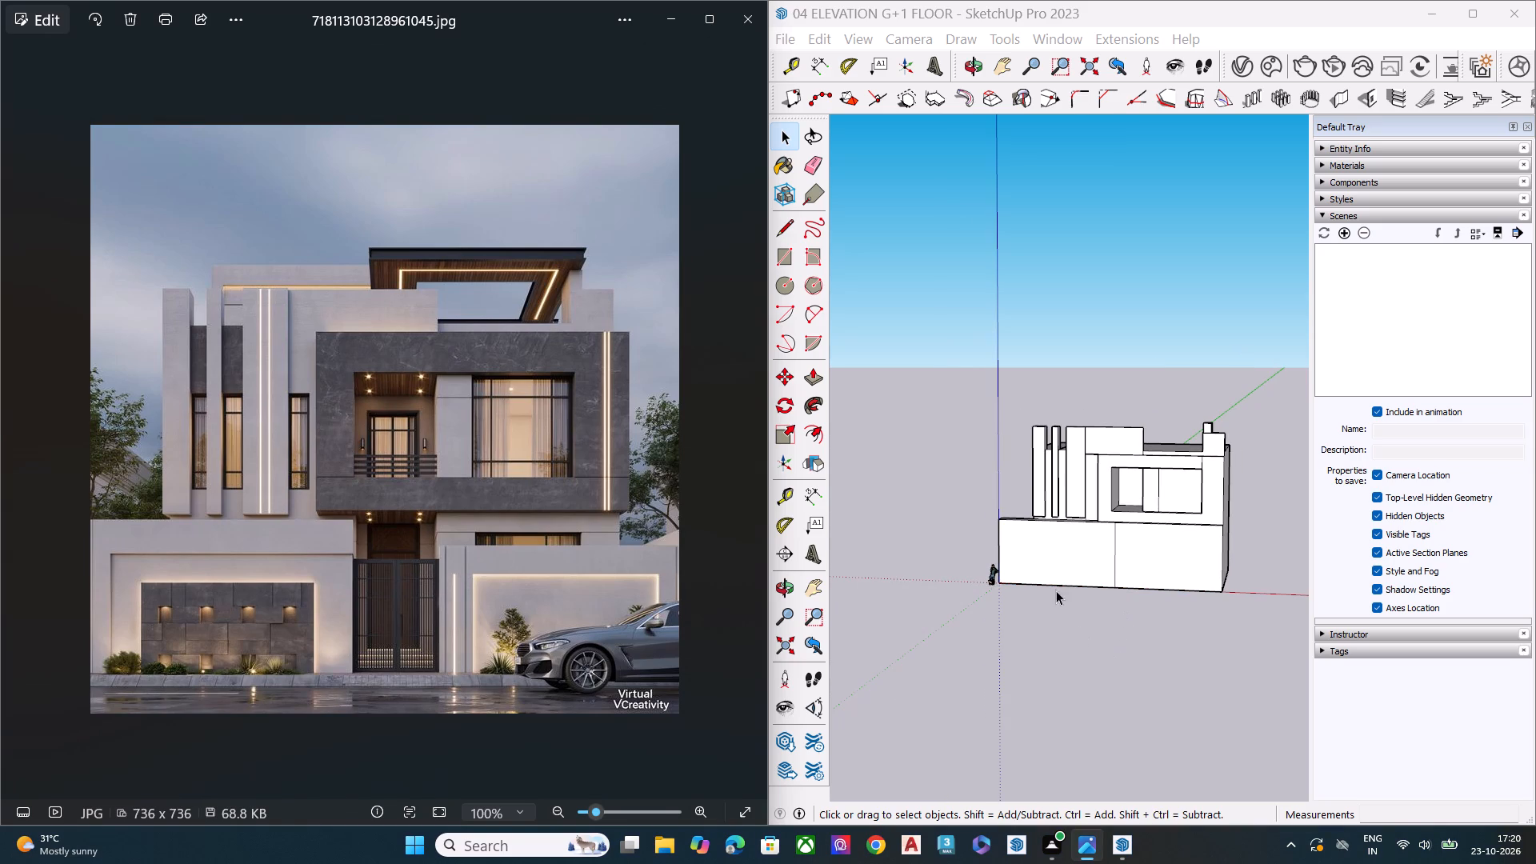
pyautogui.scroll(-2, 1046, 586)
pyautogui.moveTo(1107, 670); pyautogui.dragTo(1246, 622, button='middle')
pyautogui.scroll(2, 1205, 545)
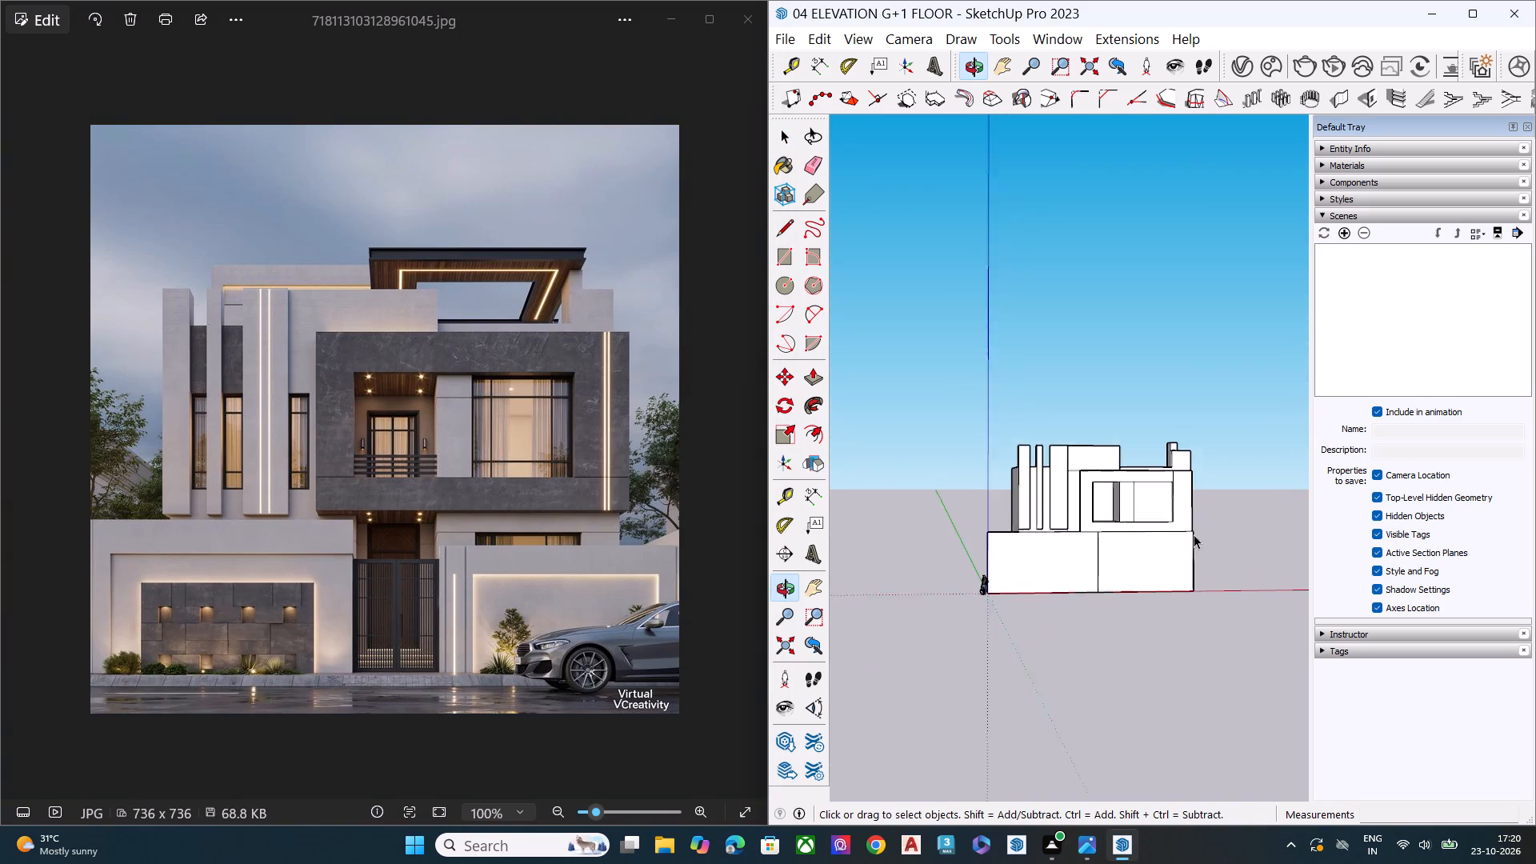
pyautogui.scroll(-1, 1190, 533)
pyautogui.scroll(2, 1188, 531)
pyautogui.scroll(-1, 1174, 527)
pyautogui.scroll(3, 1170, 526)
pyautogui.scroll(6, 1037, 478)
pyautogui.scroll(-3, 1054, 468)
pyautogui.scroll(5, 1054, 468)
pyautogui.scroll(-3, 899, 539)
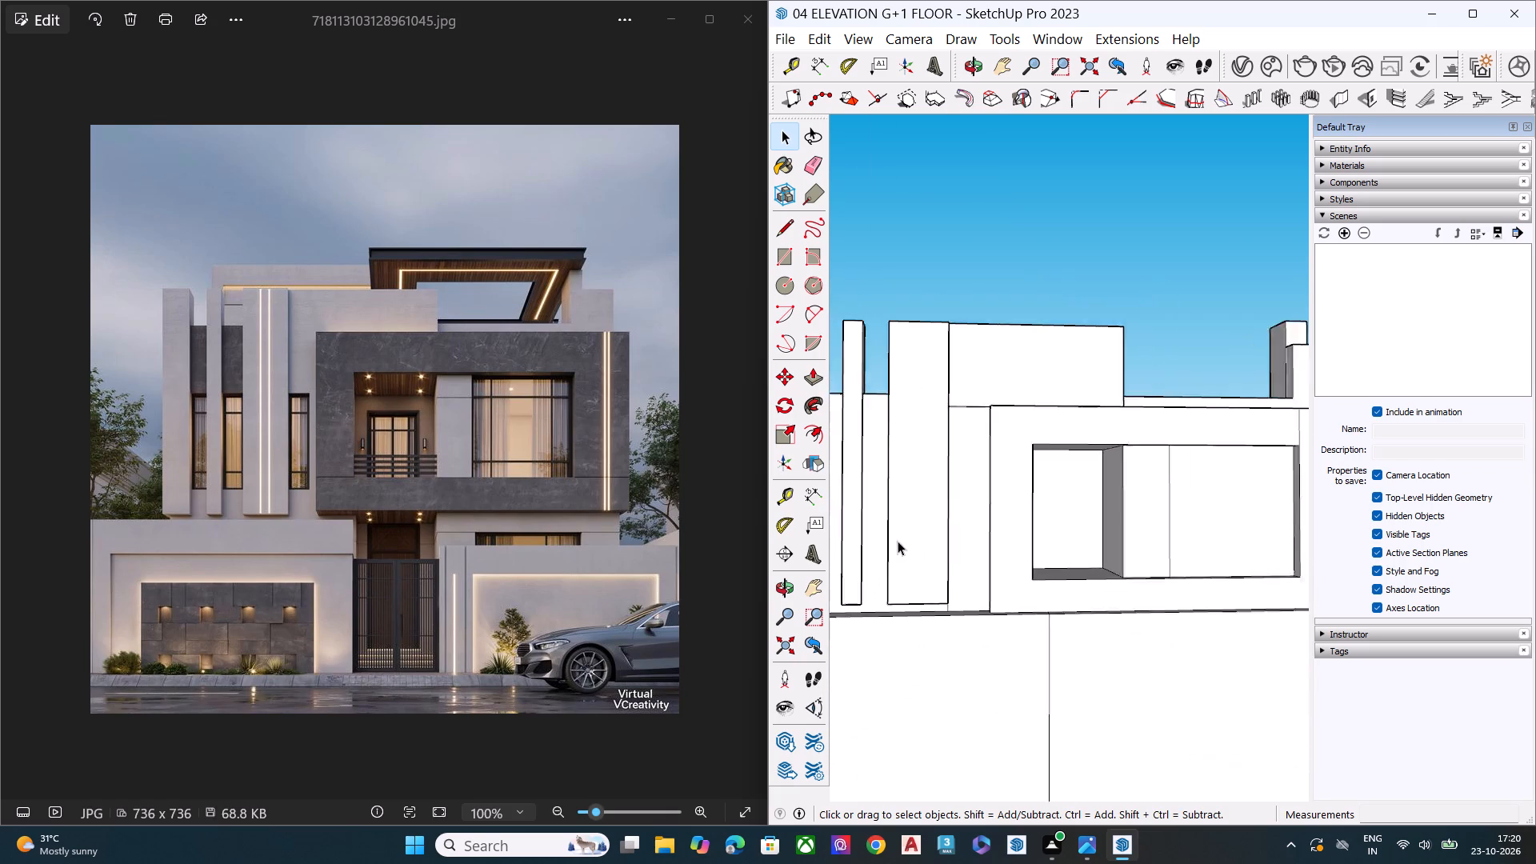
pyautogui.scroll(-7, 898, 541)
pyautogui.moveTo(1112, 498); pyautogui.dragTo(834, 674, button='middle')
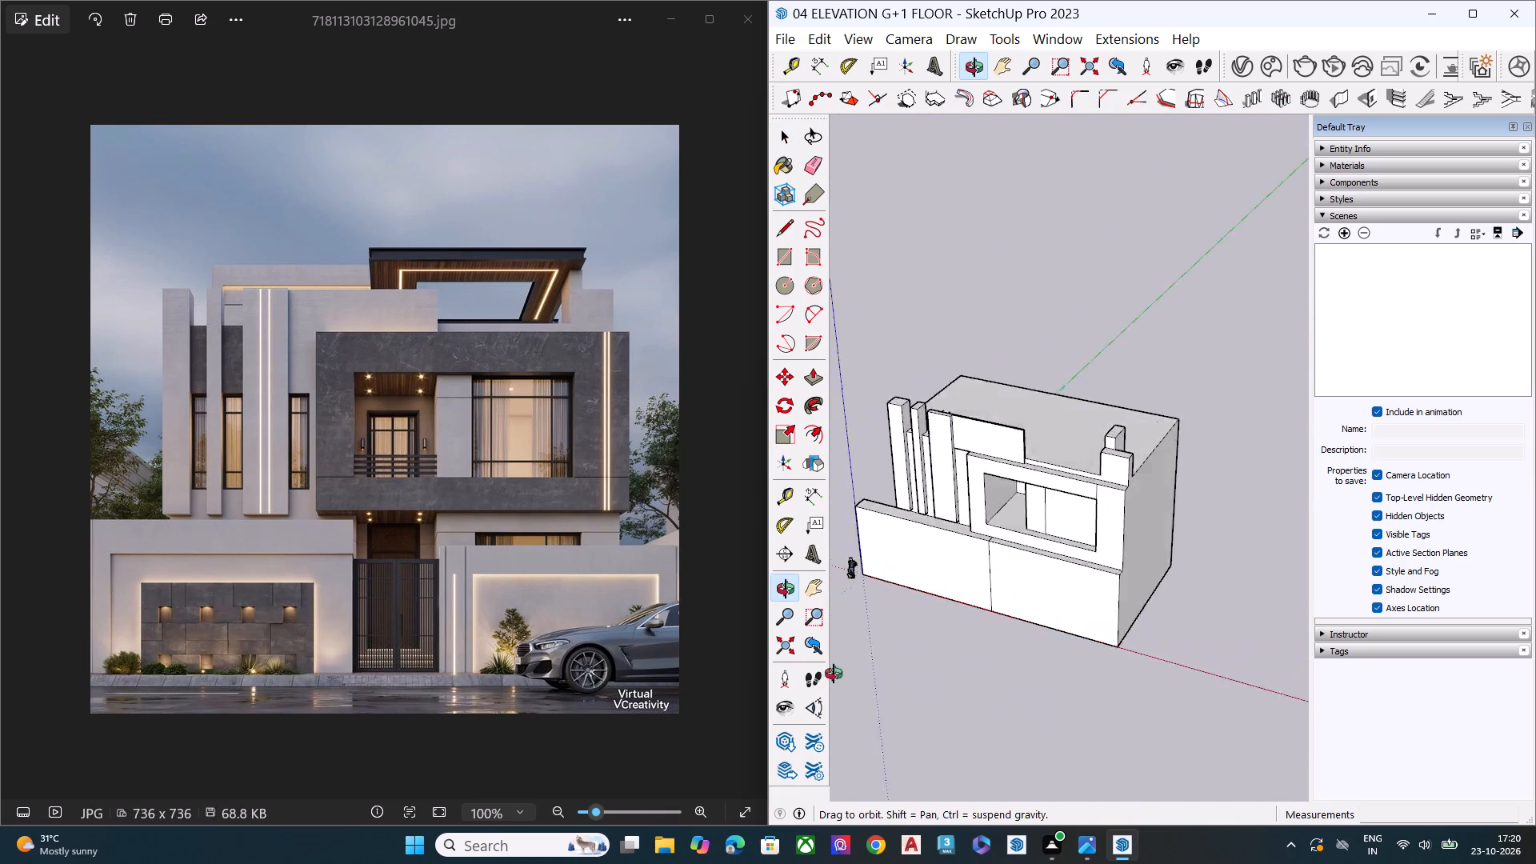
pyautogui.moveTo(834, 674); pyautogui.dragTo(1188, 470, button='middle')
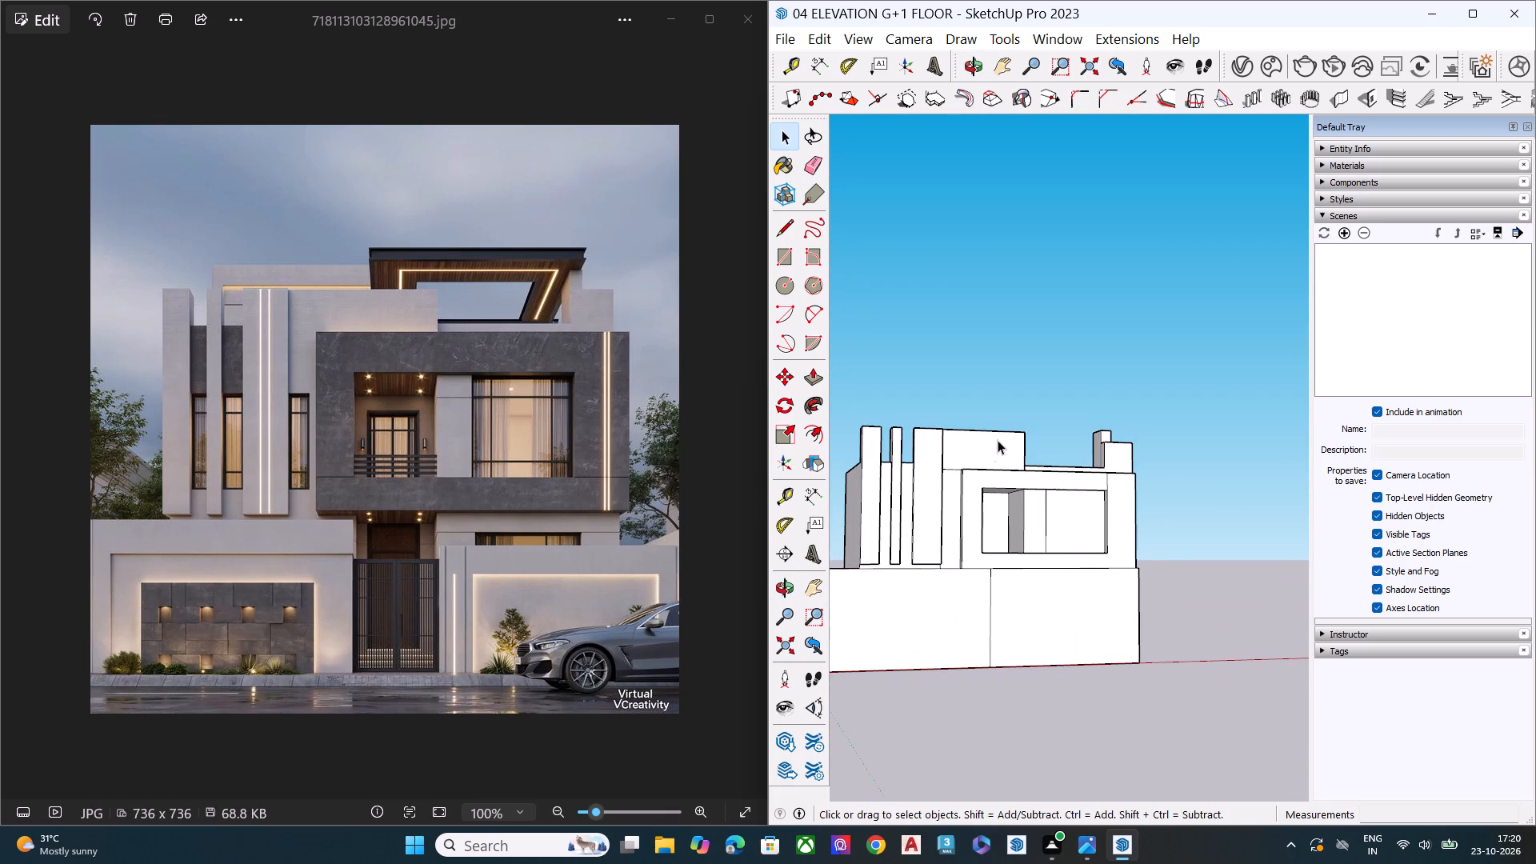
# Raise the top face of the small rooftop block behind the front corner parapet with Push/Pull.
pyautogui.scroll(8, 998, 438)
pyautogui.scroll(-6, 1002, 497)
pyautogui.moveTo(1125, 537); pyautogui.dragTo(926, 578, button='middle')
pyautogui.scroll(4, 1095, 439)
pyautogui.scroll(-1, 1110, 438)
pyautogui.scroll(2, 1113, 438)
pyautogui.scroll(-4, 1128, 442)
pyautogui.scroll(2, 1132, 443)
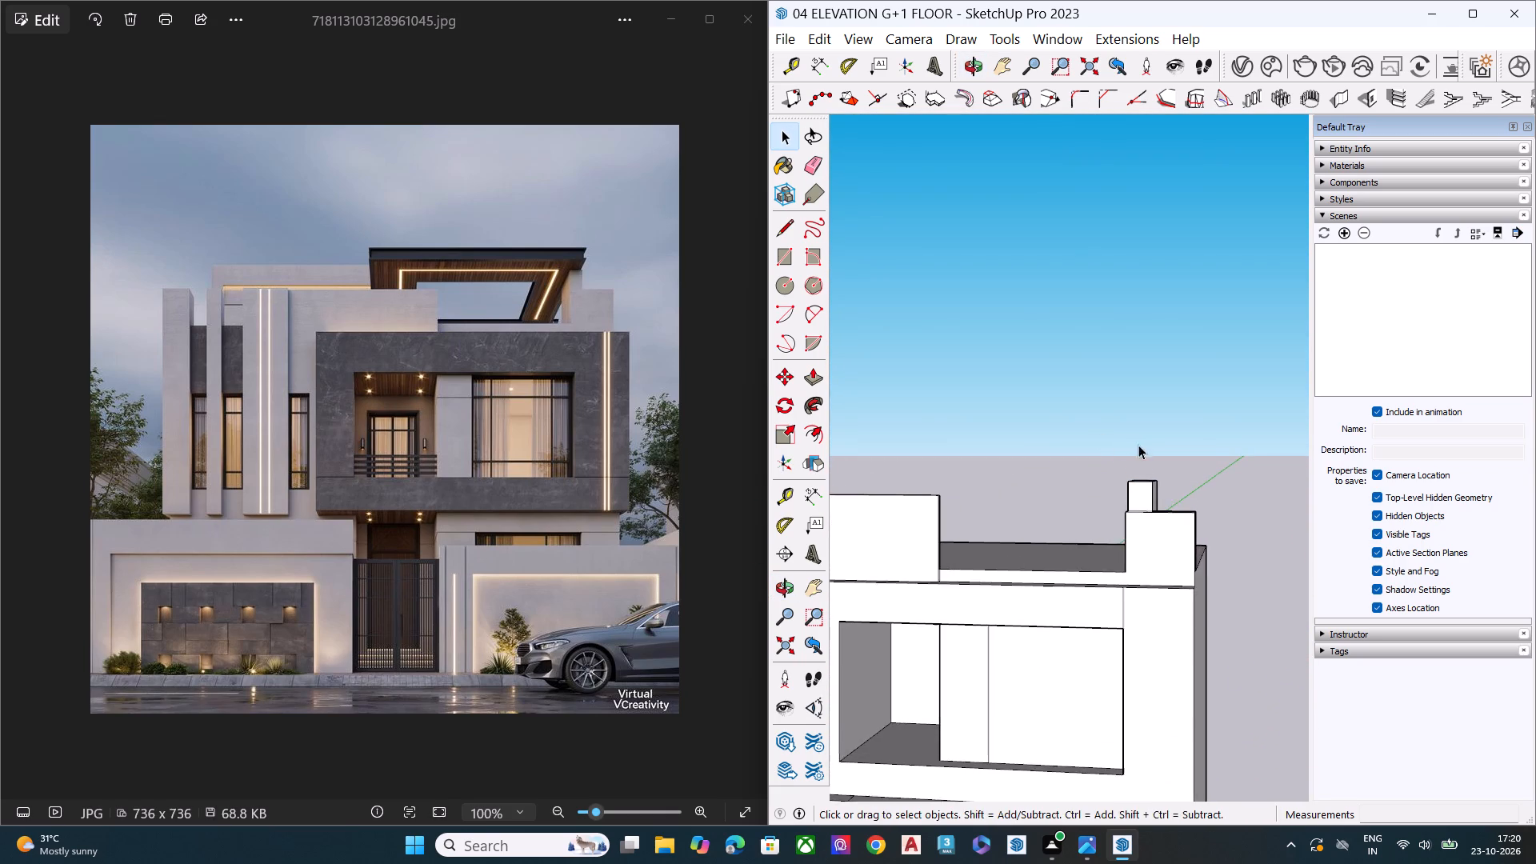
pyautogui.moveTo(1153, 518); pyautogui.dragTo(1155, 651, button='middle')
pyautogui.scroll(7, 1168, 506)
pyautogui.click(1116, 468)
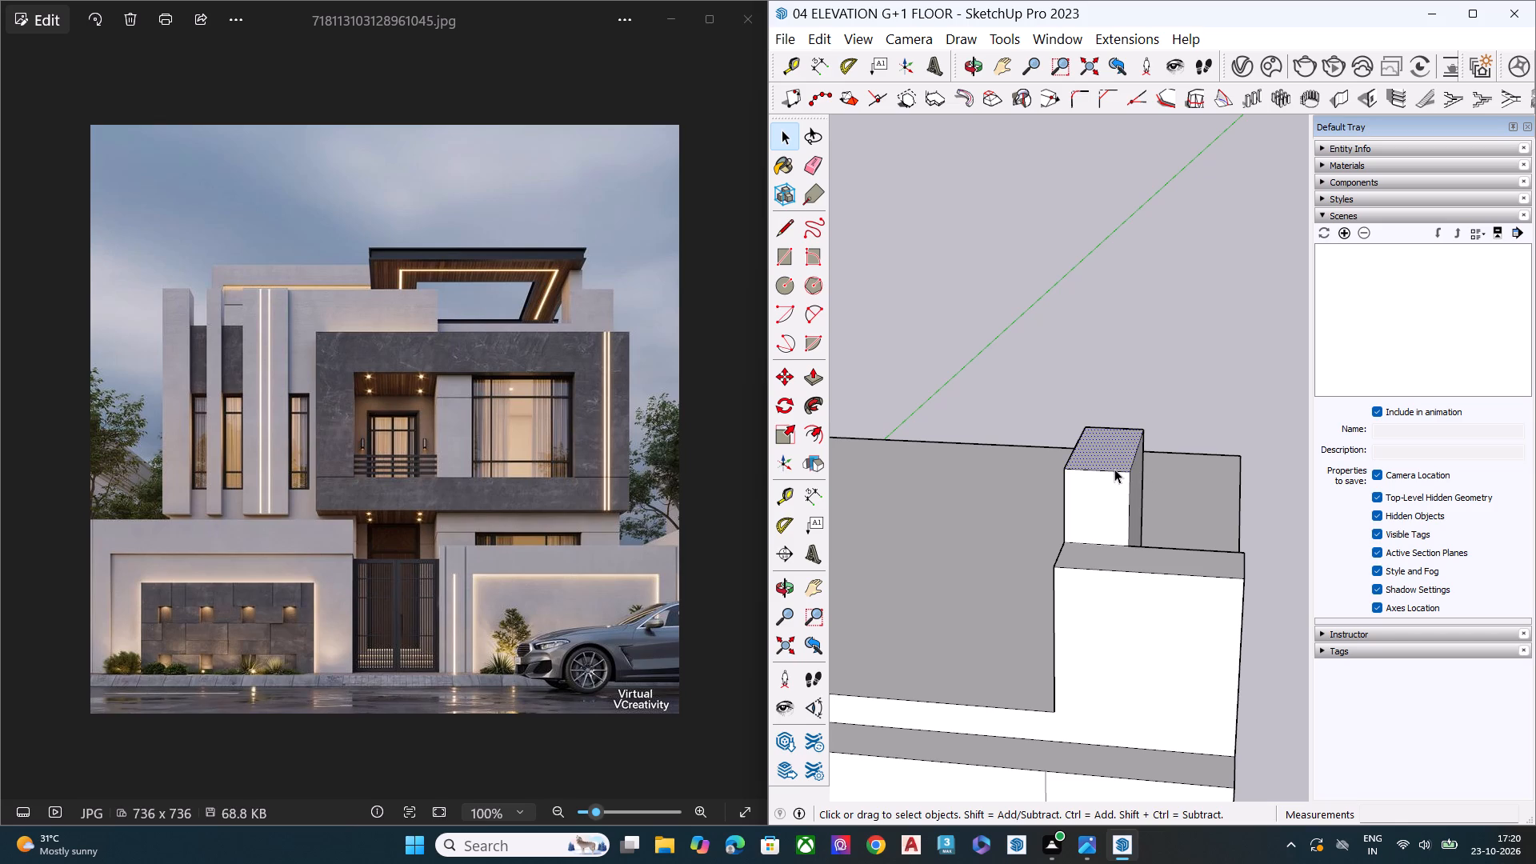
pyautogui.press('p')
pyautogui.click(1117, 462)
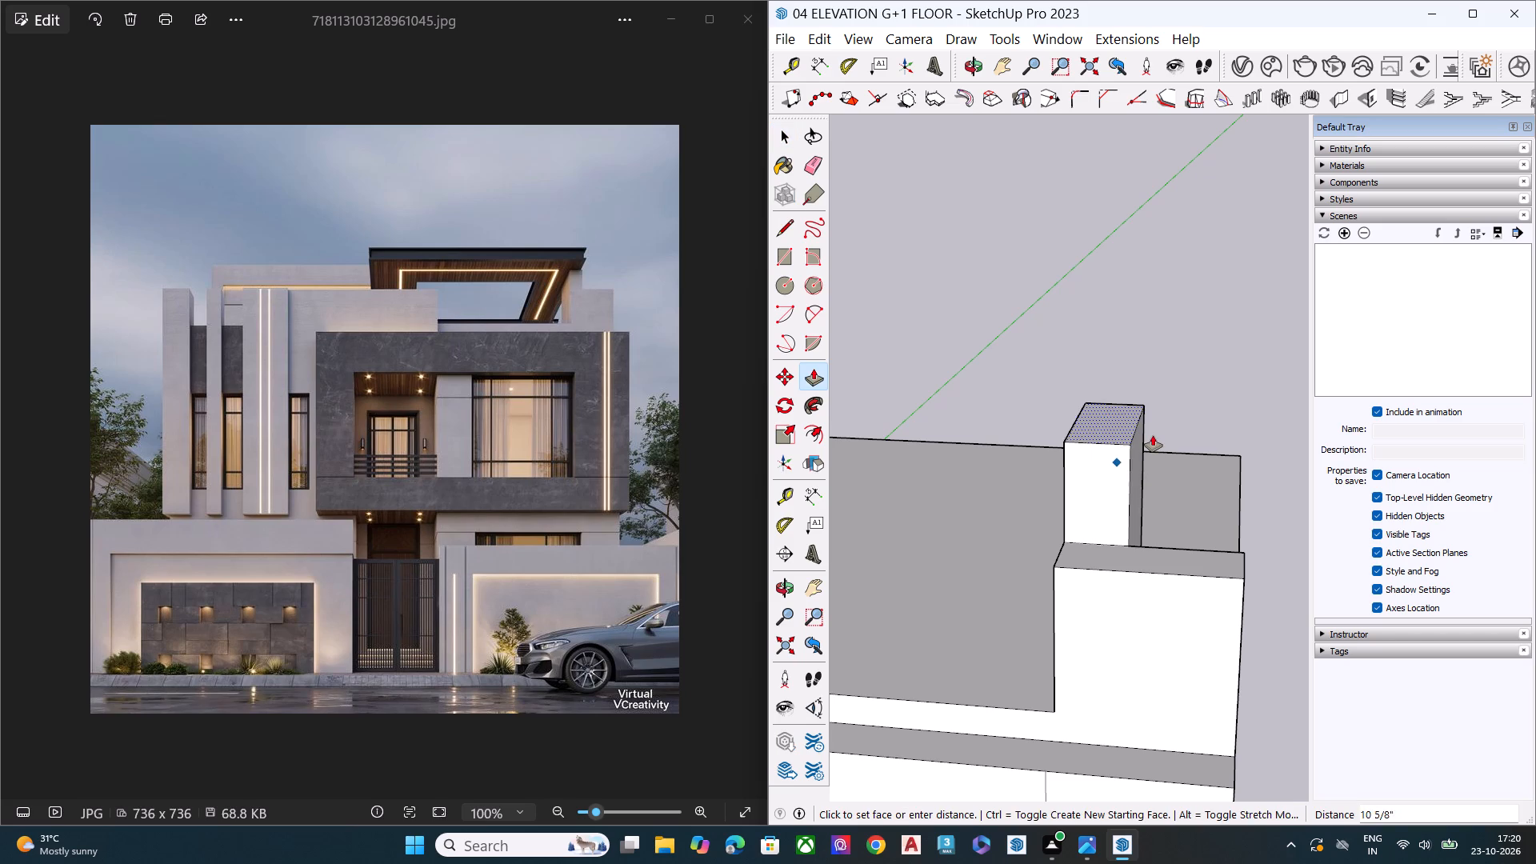
pyautogui.click(1152, 417)
pyautogui.press('space')
pyautogui.doubleClick(1225, 386)
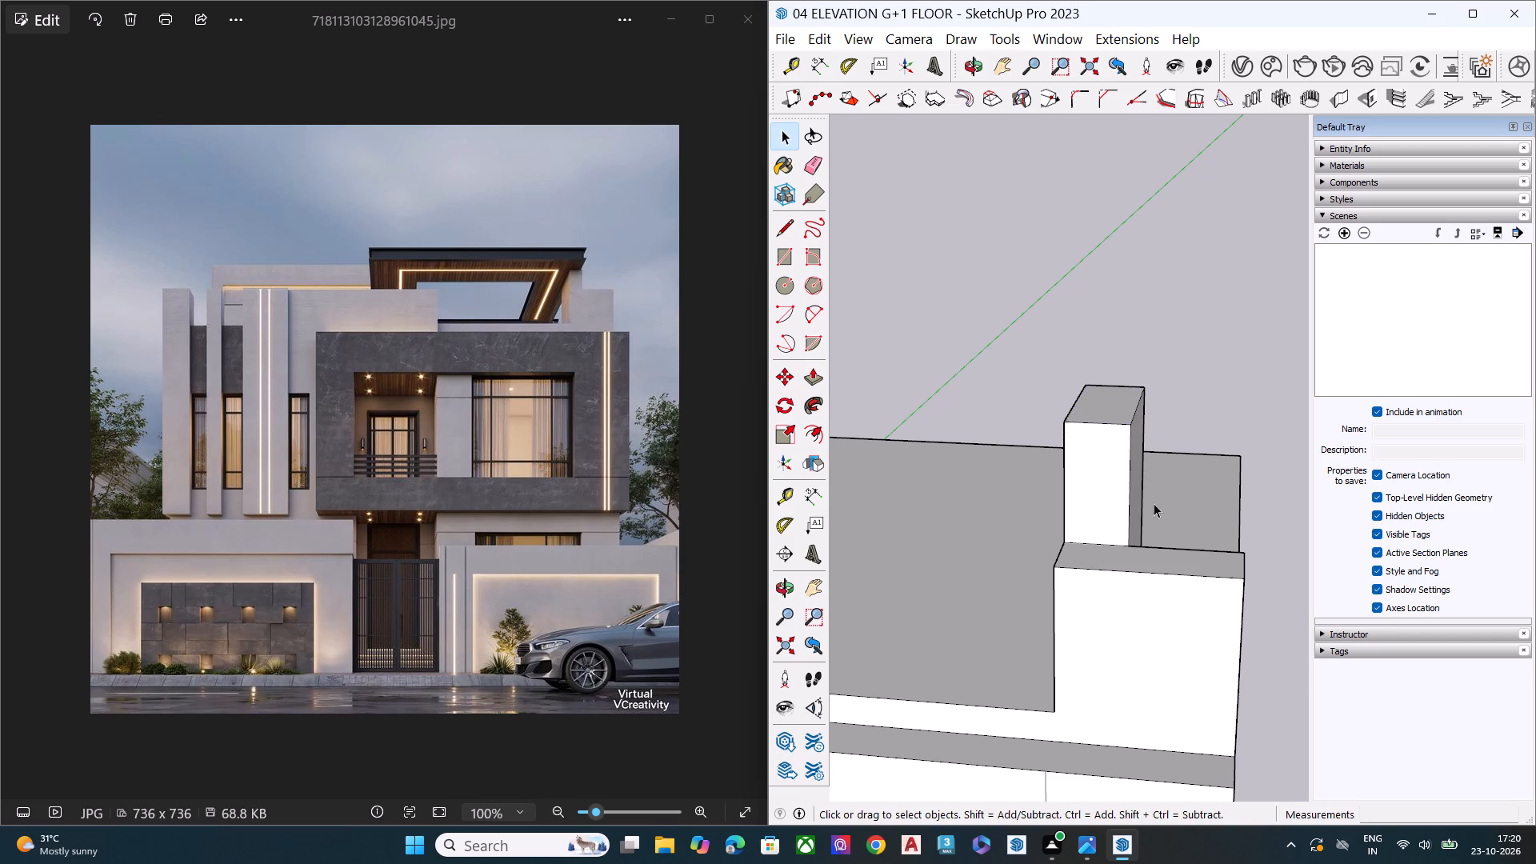
# Push/pull the front face of the raised parapet wall beside the vertical fins by about 2".
pyautogui.scroll(-1, 1154, 510)
pyautogui.scroll(1, 1162, 520)
pyautogui.scroll(-3, 1164, 527)
pyautogui.moveTo(1061, 605); pyautogui.dragTo(1125, 418, button='middle')
pyautogui.scroll(-11, 1183, 434)
pyautogui.moveTo(964, 557); pyautogui.dragTo(1206, 863, button='middle')
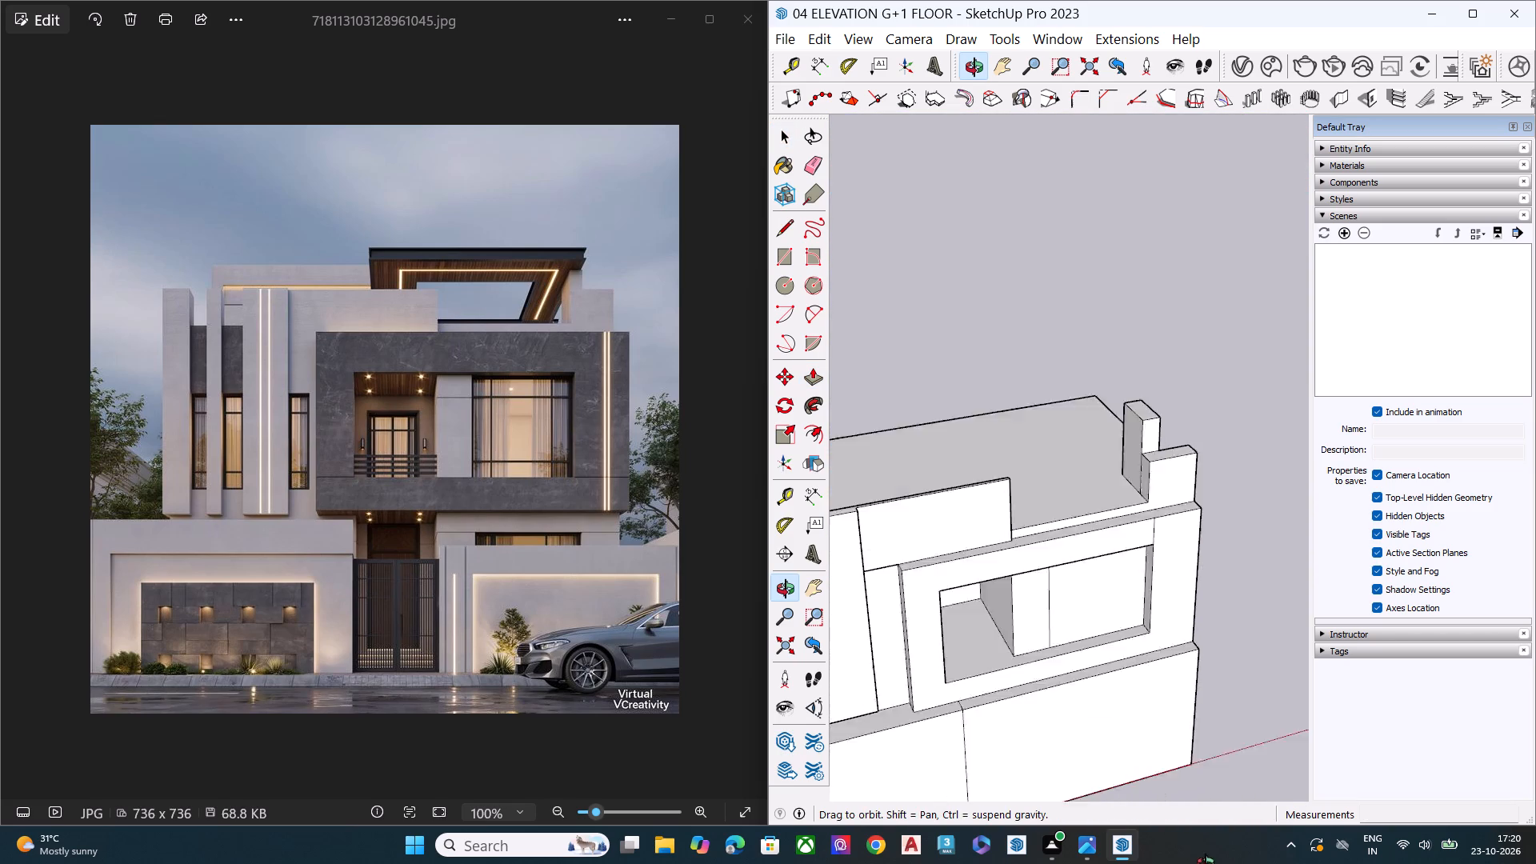
pyautogui.moveTo(1206, 863); pyautogui.dragTo(1249, 863, button='middle')
pyautogui.moveTo(982, 600); pyautogui.dragTo(1078, 768, button='middle')
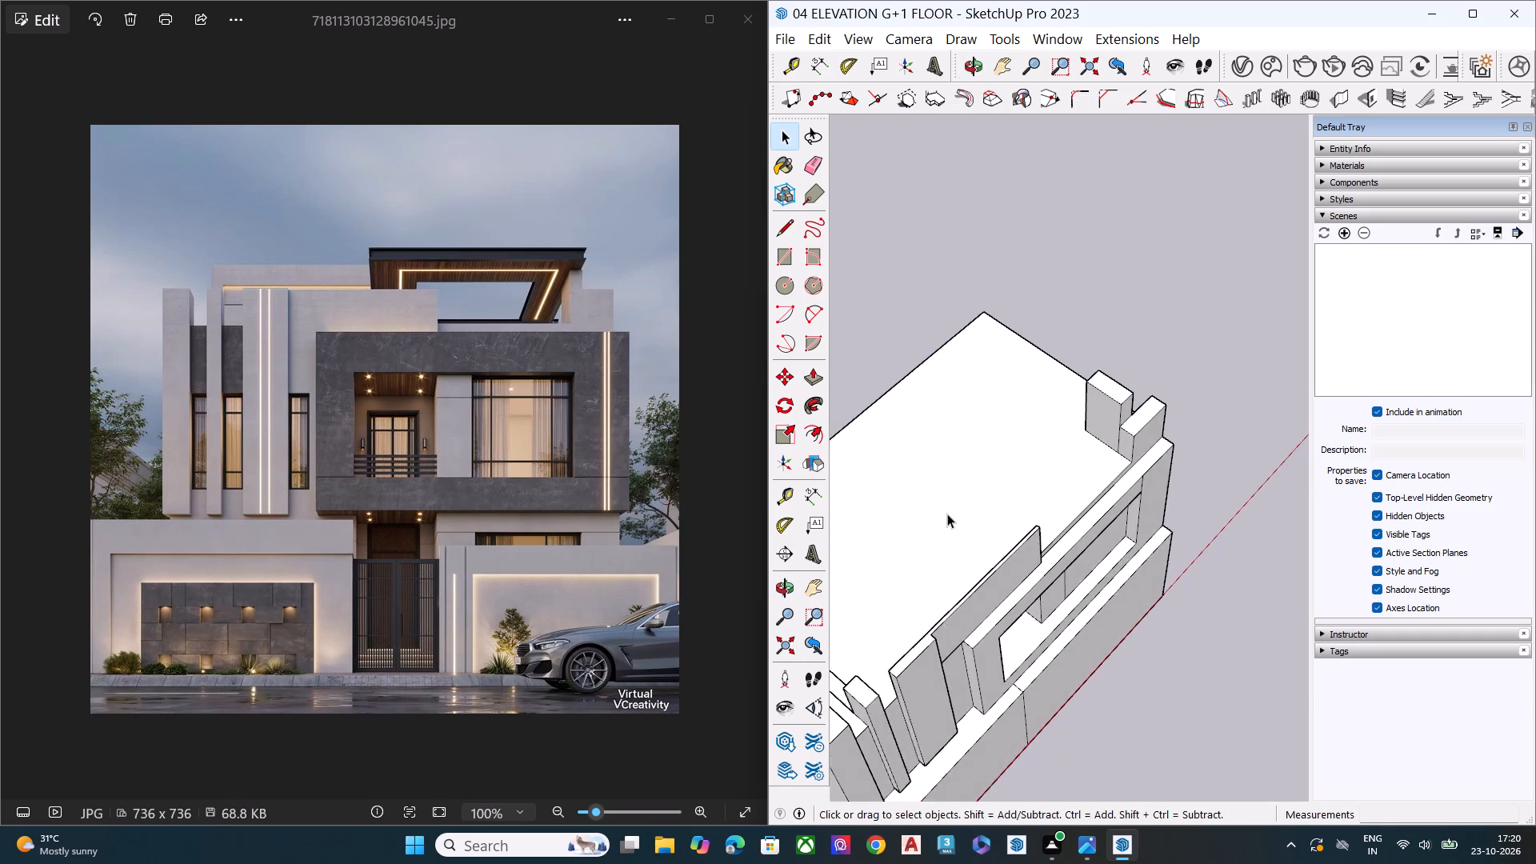
pyautogui.scroll(7, 946, 512)
pyautogui.click(1078, 657)
pyautogui.press('p')
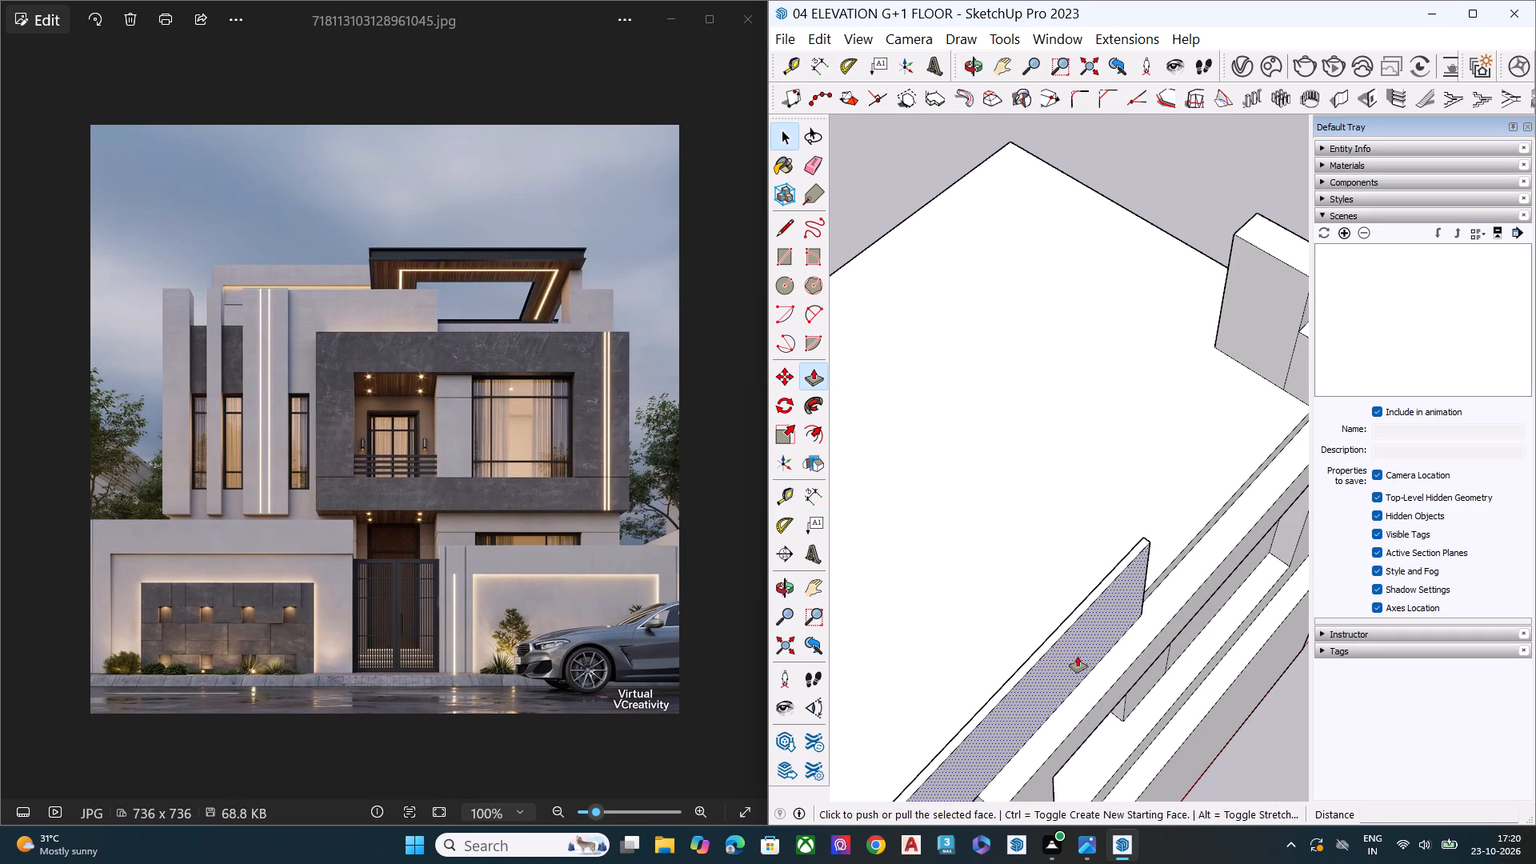
pyautogui.click(1078, 656)
pyautogui.click(1079, 660)
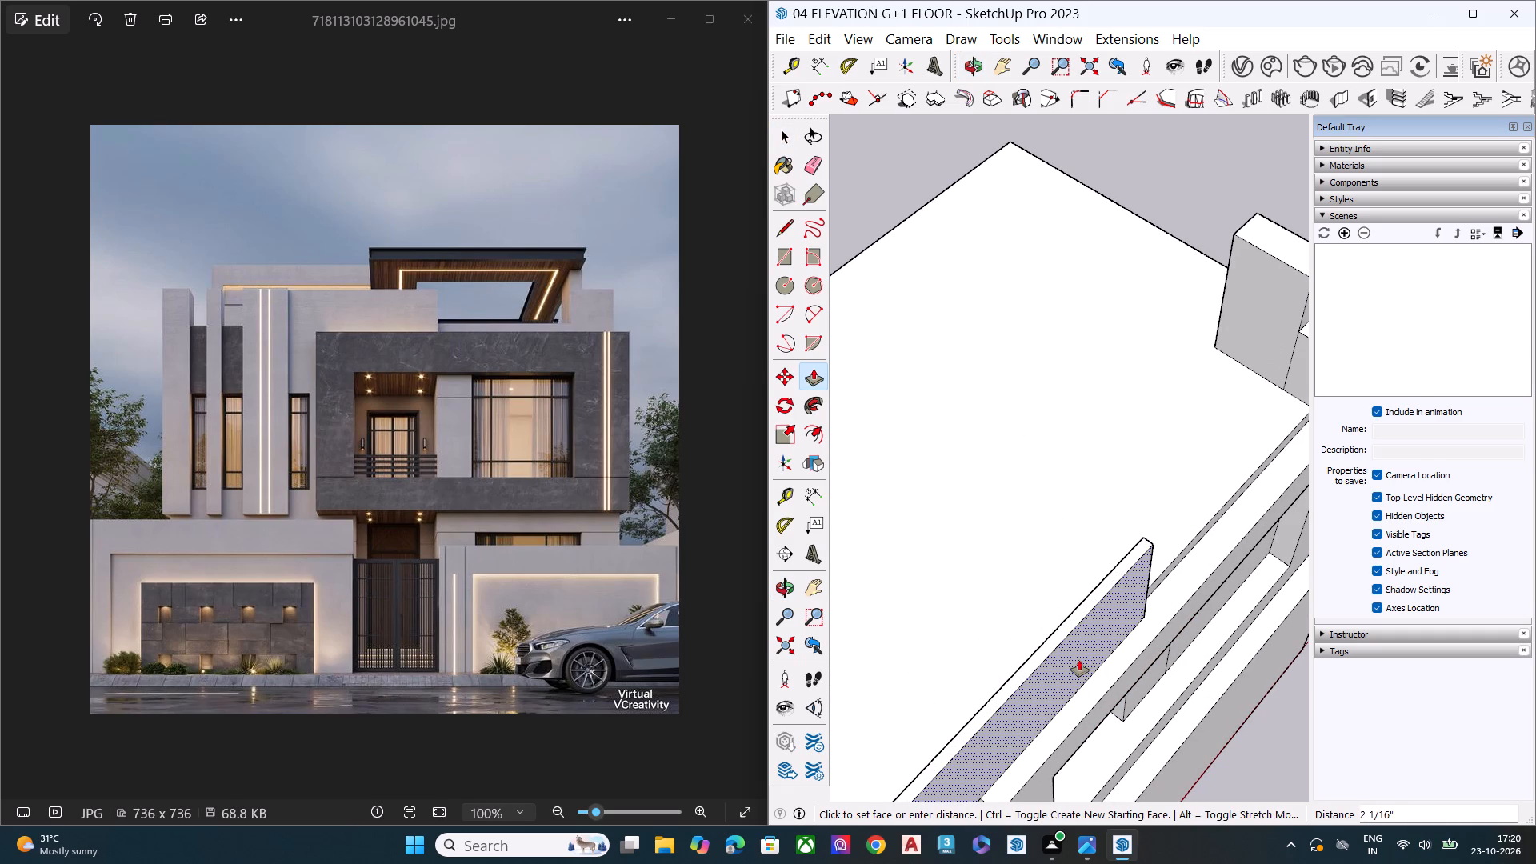
pyautogui.press('space')
pyautogui.click(1227, 160)
# Draw two short cross lines, about 1' 5" long, between the parallel roof lines behind the middle fin.
pyautogui.scroll(-2, 995, 436)
pyautogui.scroll(5, 977, 471)
pyautogui.scroll(-2, 978, 473)
pyautogui.scroll(1, 978, 477)
pyautogui.scroll(-3, 978, 481)
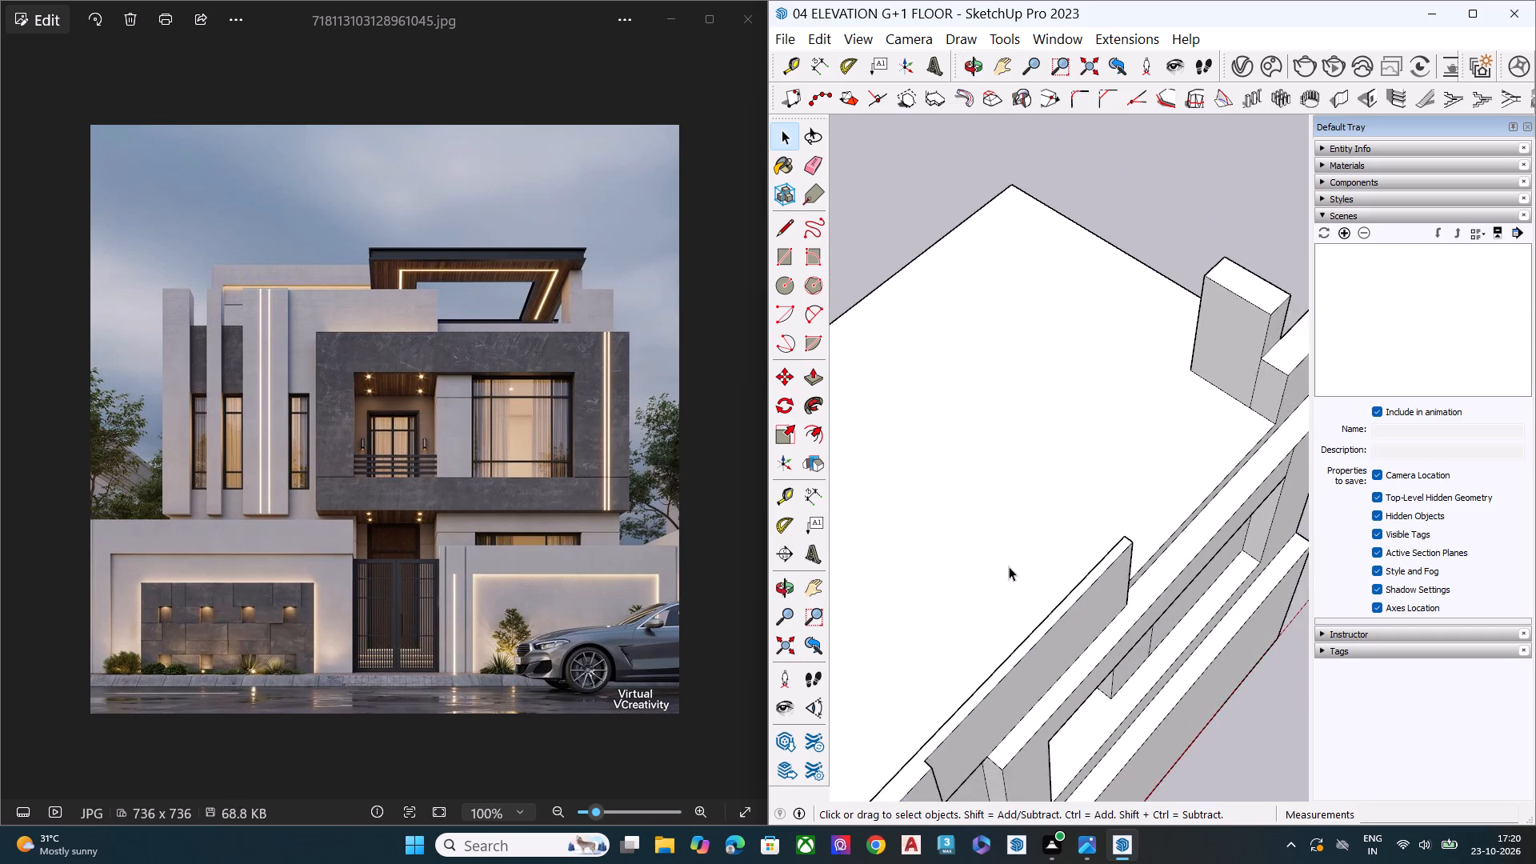
pyautogui.moveTo(991, 562); pyautogui.dragTo(708, 417, button='middle')
pyautogui.moveTo(1084, 496); pyautogui.dragTo(743, 431, button='middle')
pyautogui.moveTo(1177, 486); pyautogui.dragTo(1007, 456, button='middle')
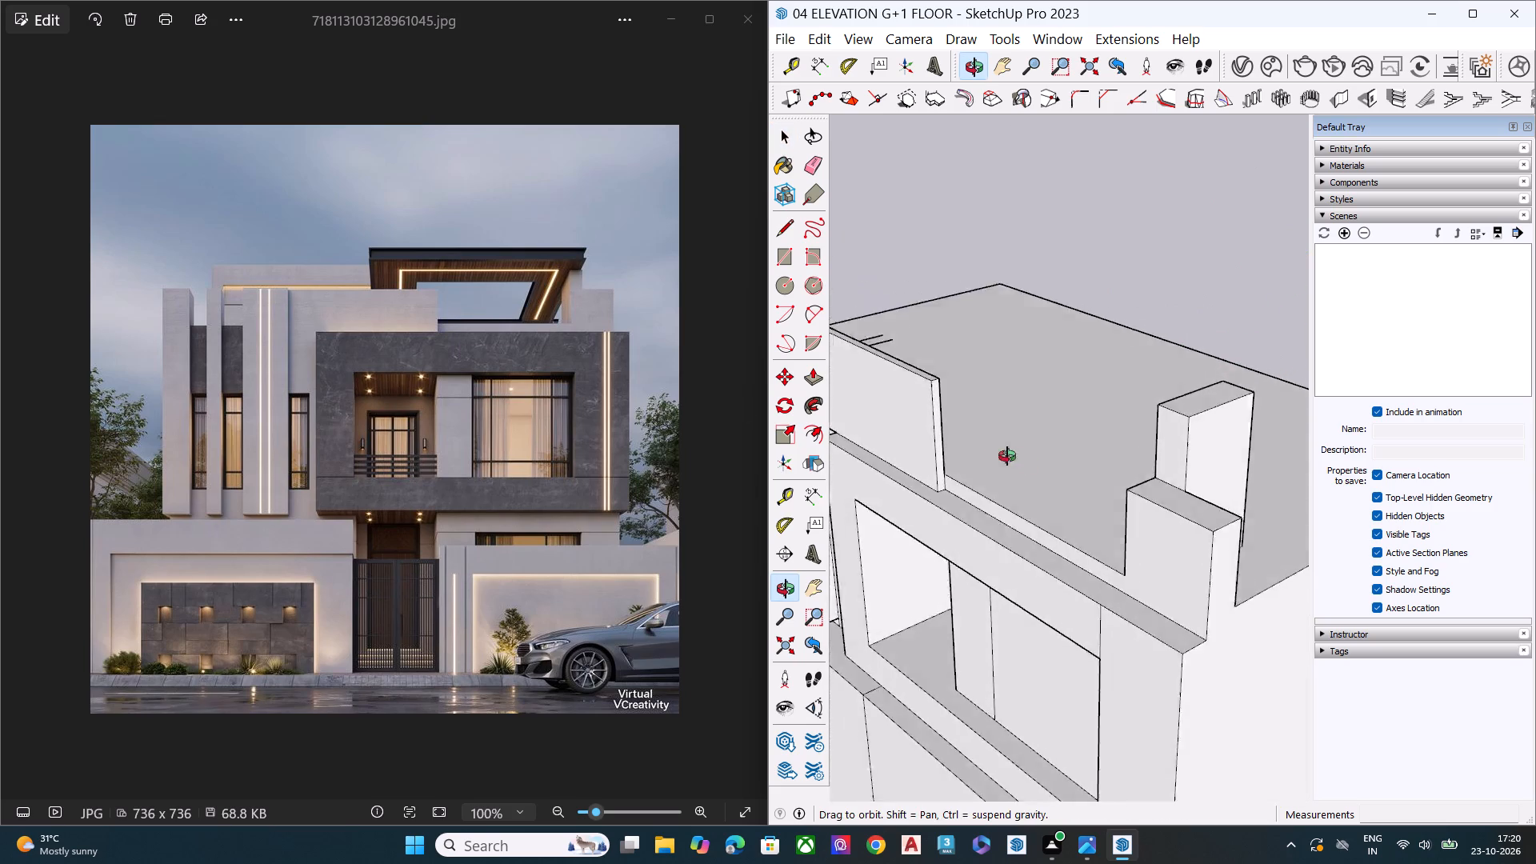
pyautogui.moveTo(1007, 456); pyautogui.dragTo(888, 402, button='middle')
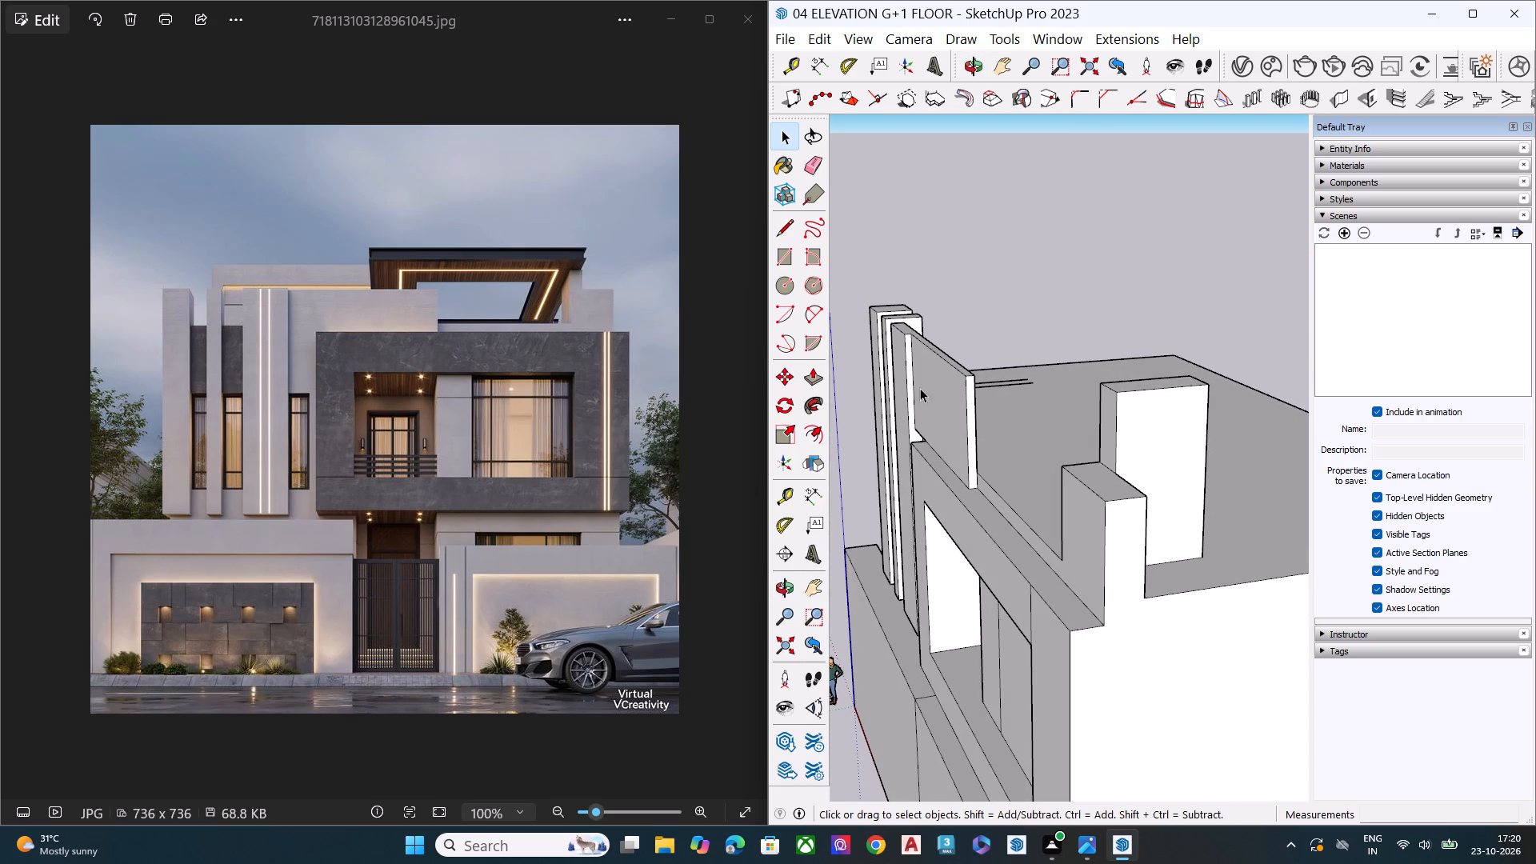
pyautogui.moveTo(935, 392); pyautogui.dragTo(780, 533, button='middle')
pyautogui.moveTo(972, 382); pyautogui.dragTo(983, 511, button='middle')
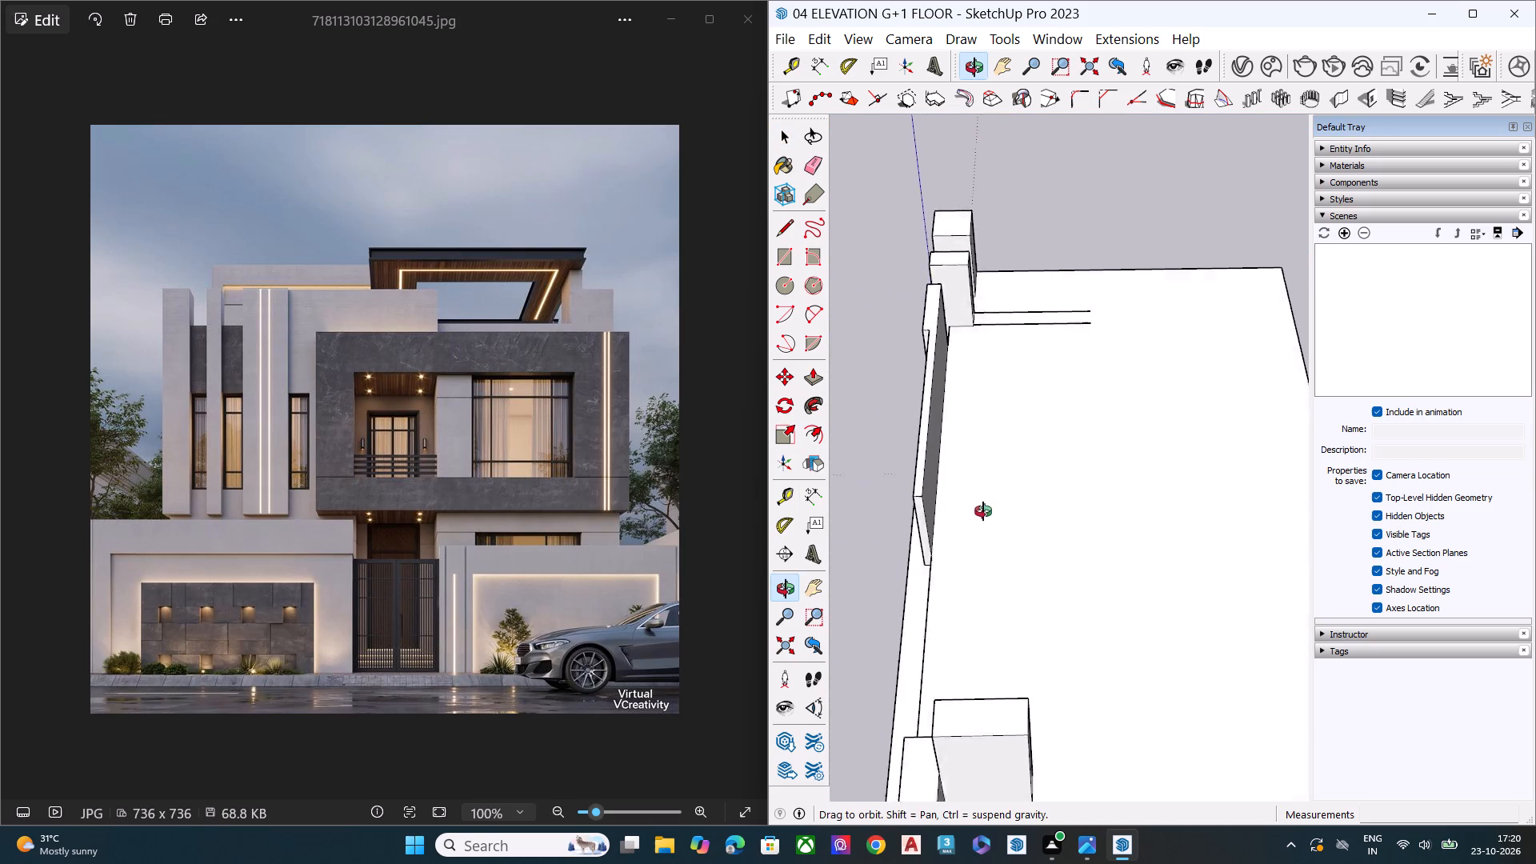
pyautogui.moveTo(983, 511); pyautogui.dragTo(982, 551, button='middle')
pyautogui.scroll(7, 1018, 226)
pyautogui.scroll(-2, 994, 303)
pyautogui.scroll(1, 991, 315)
pyautogui.scroll(-1, 986, 358)
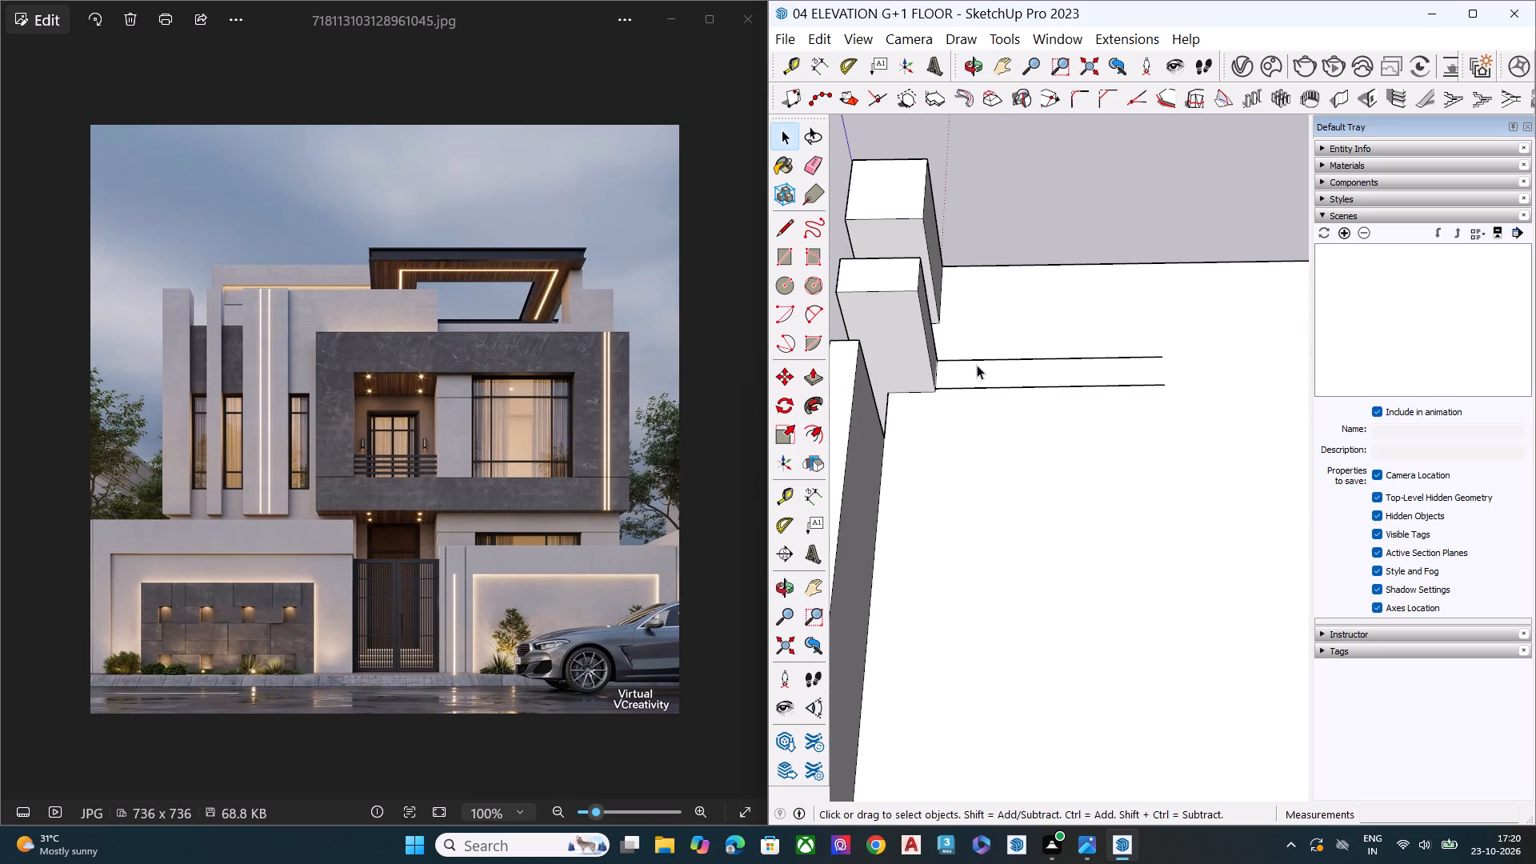
pyautogui.moveTo(977, 365); pyautogui.dragTo(963, 464, button='middle')
pyautogui.scroll(2, 974, 413)
pyautogui.press('l')
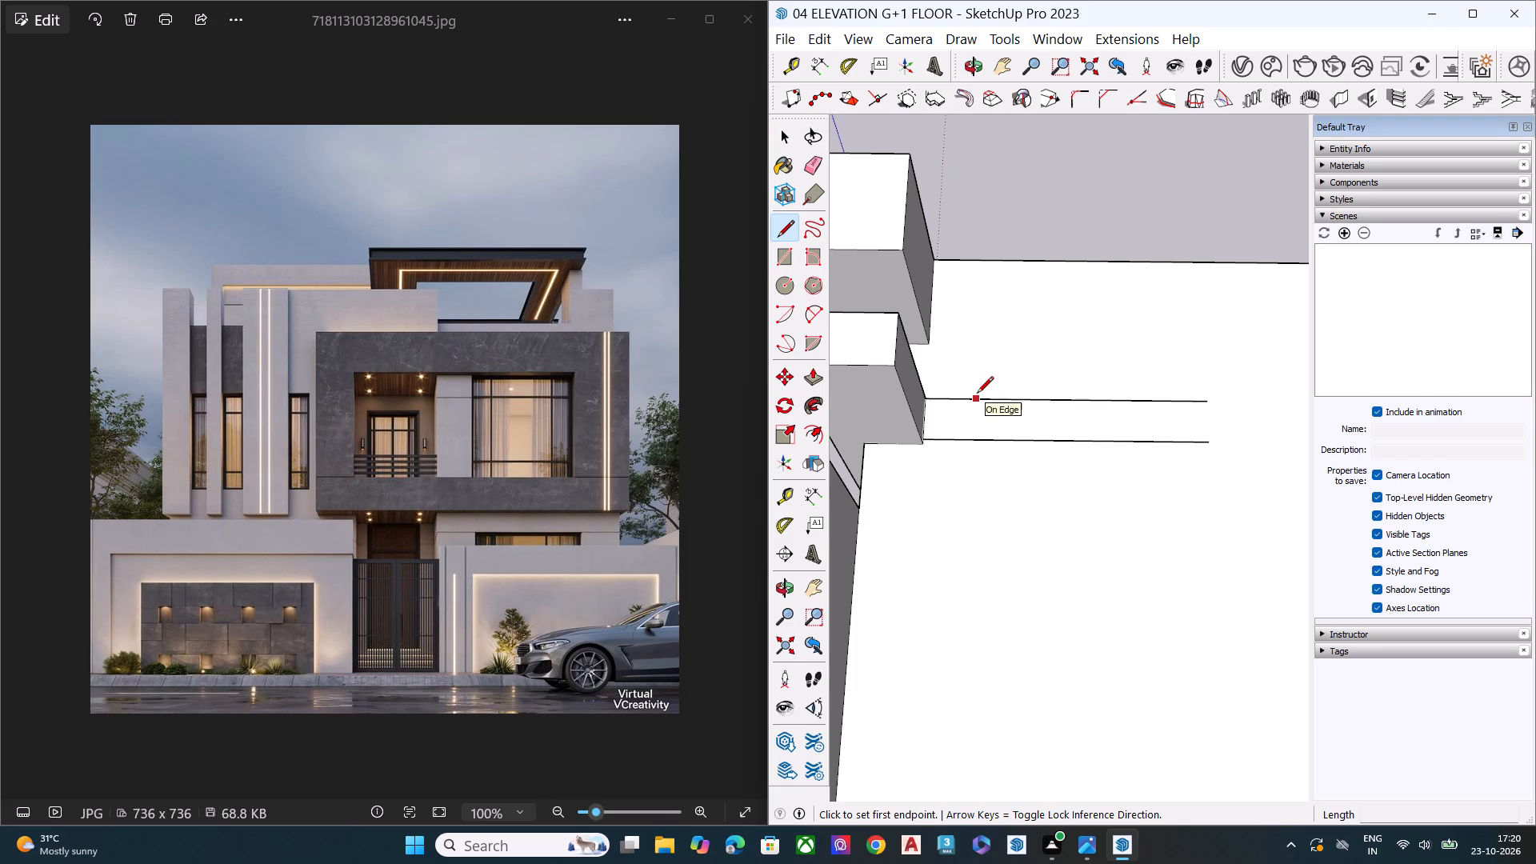
pyautogui.click(979, 396)
pyautogui.click(978, 442)
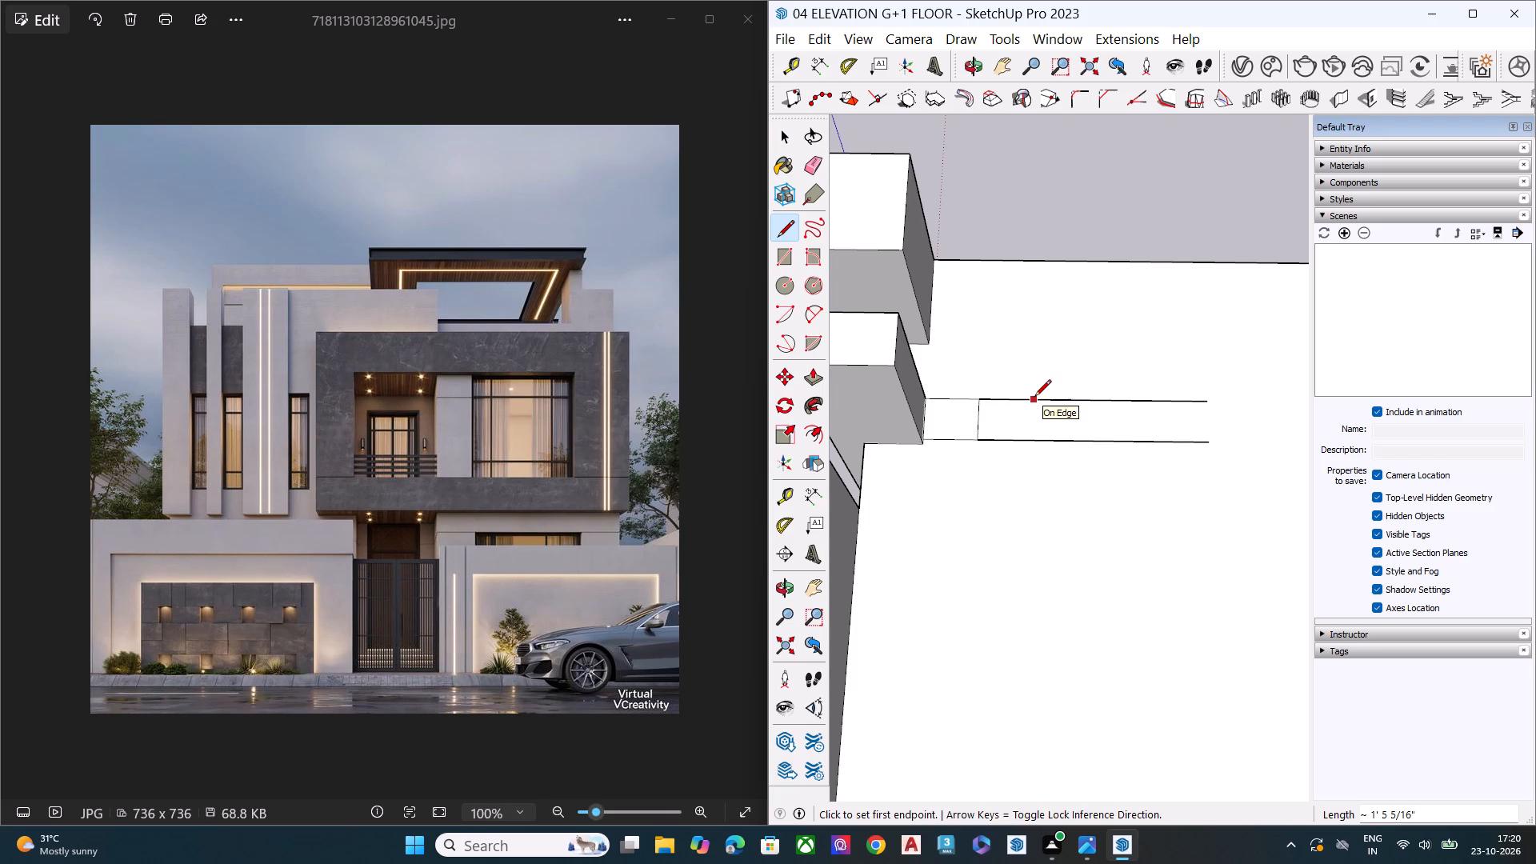
pyautogui.click(1042, 398)
pyautogui.click(1042, 441)
pyautogui.press('space')
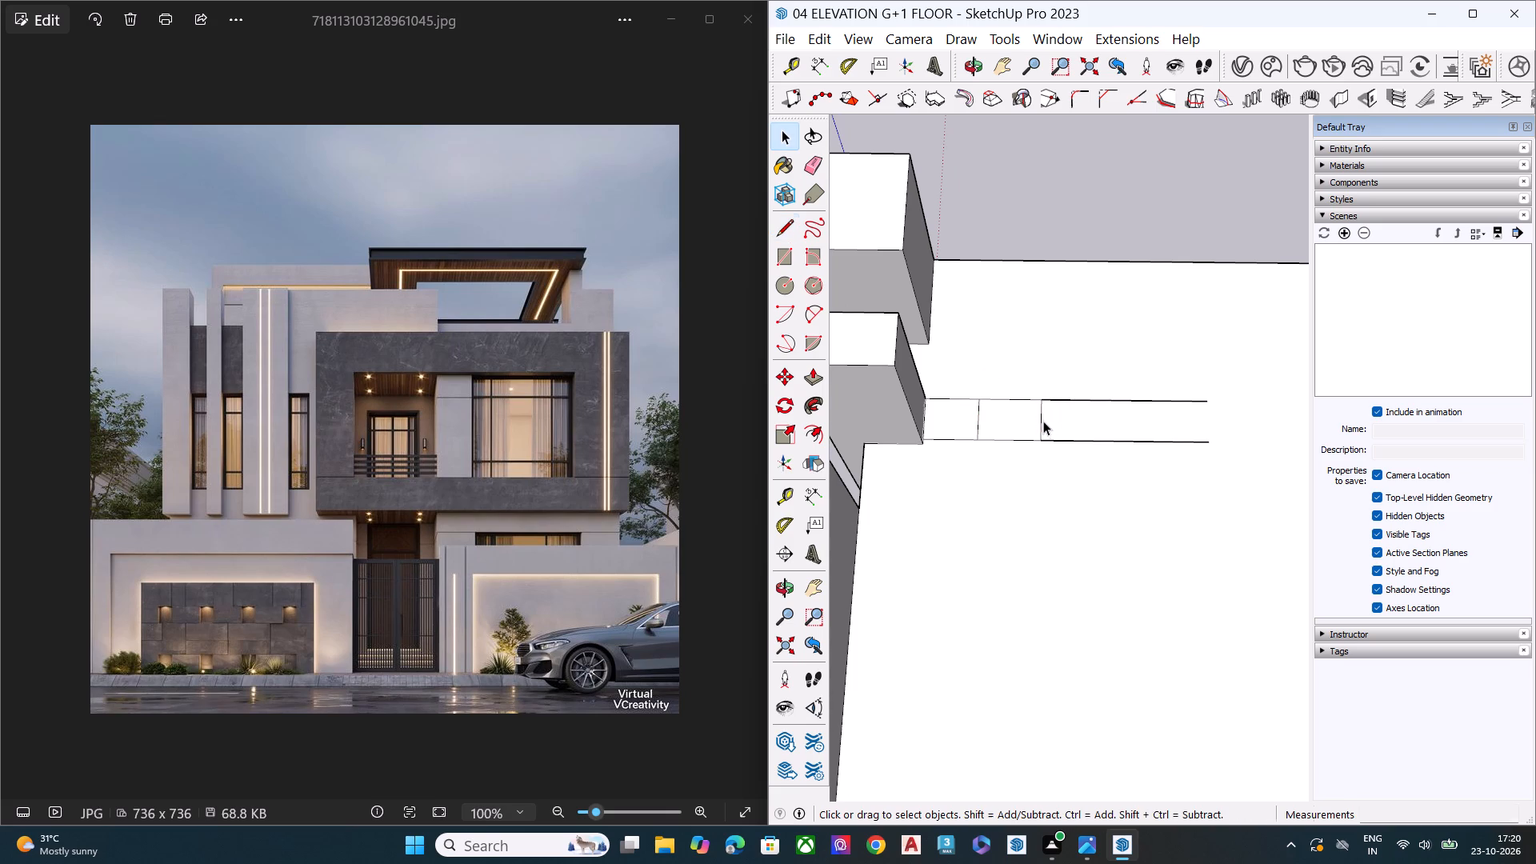
# Erase the two leftover parallel line ends beyond the second cross line on the roof.
pyautogui.press('e')
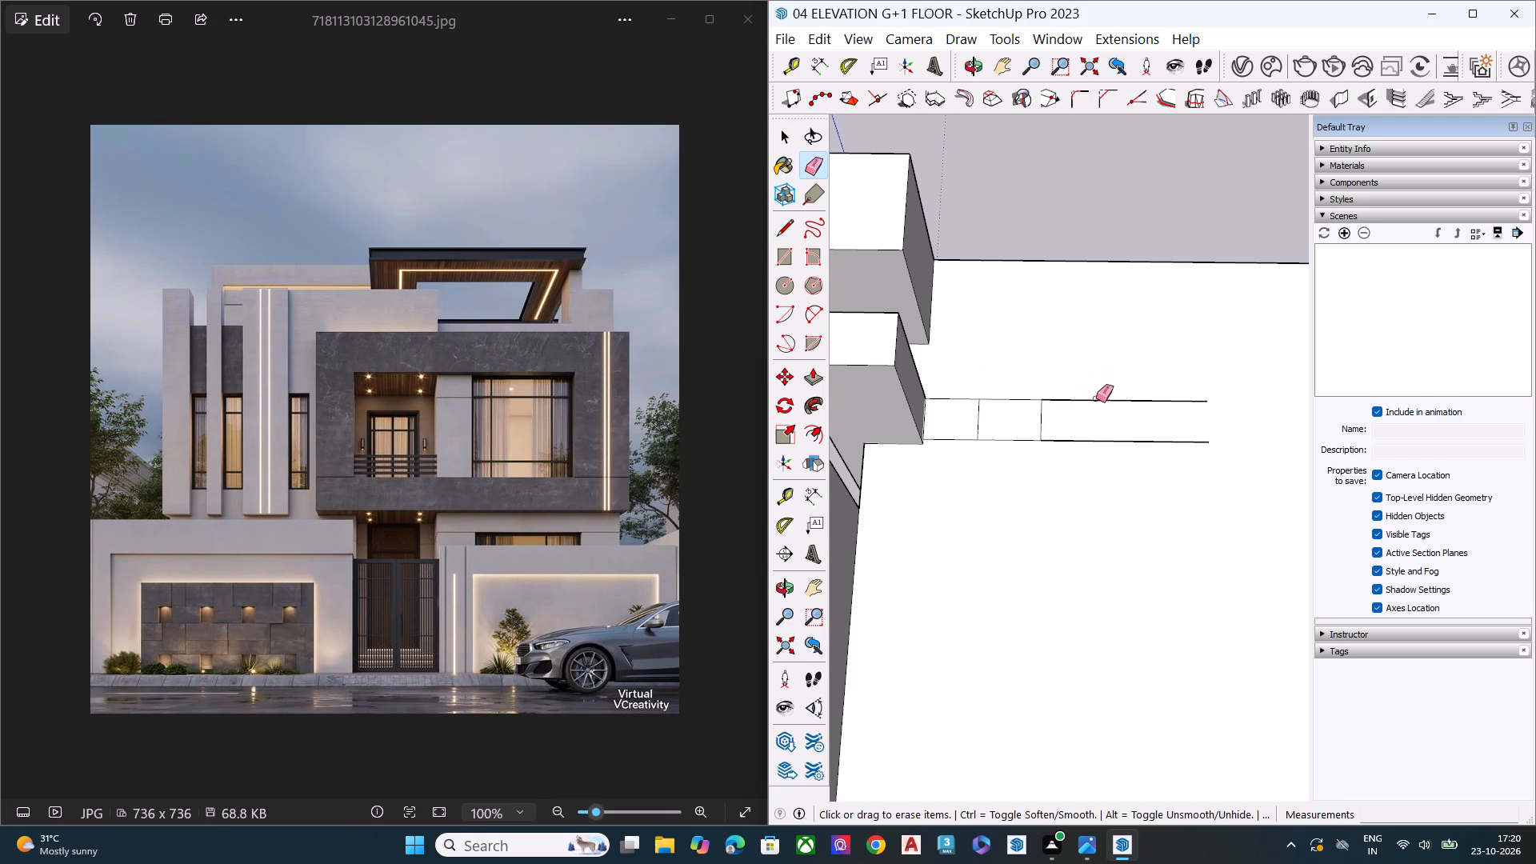
pyautogui.click(1097, 400)
pyautogui.click(1092, 440)
pyautogui.press('space')
# Pull the small rectangle on the roof behind the fins up about 9' 11" to form a post.
pyautogui.scroll(-2, 1091, 409)
pyautogui.scroll(3, 1091, 409)
pyautogui.scroll(-2, 1091, 409)
pyautogui.moveTo(1050, 414); pyautogui.dragTo(1227, 371, button='middle')
pyautogui.moveTo(1033, 389); pyautogui.dragTo(1143, 390, button='middle')
pyautogui.click(1053, 412)
pyautogui.press('p')
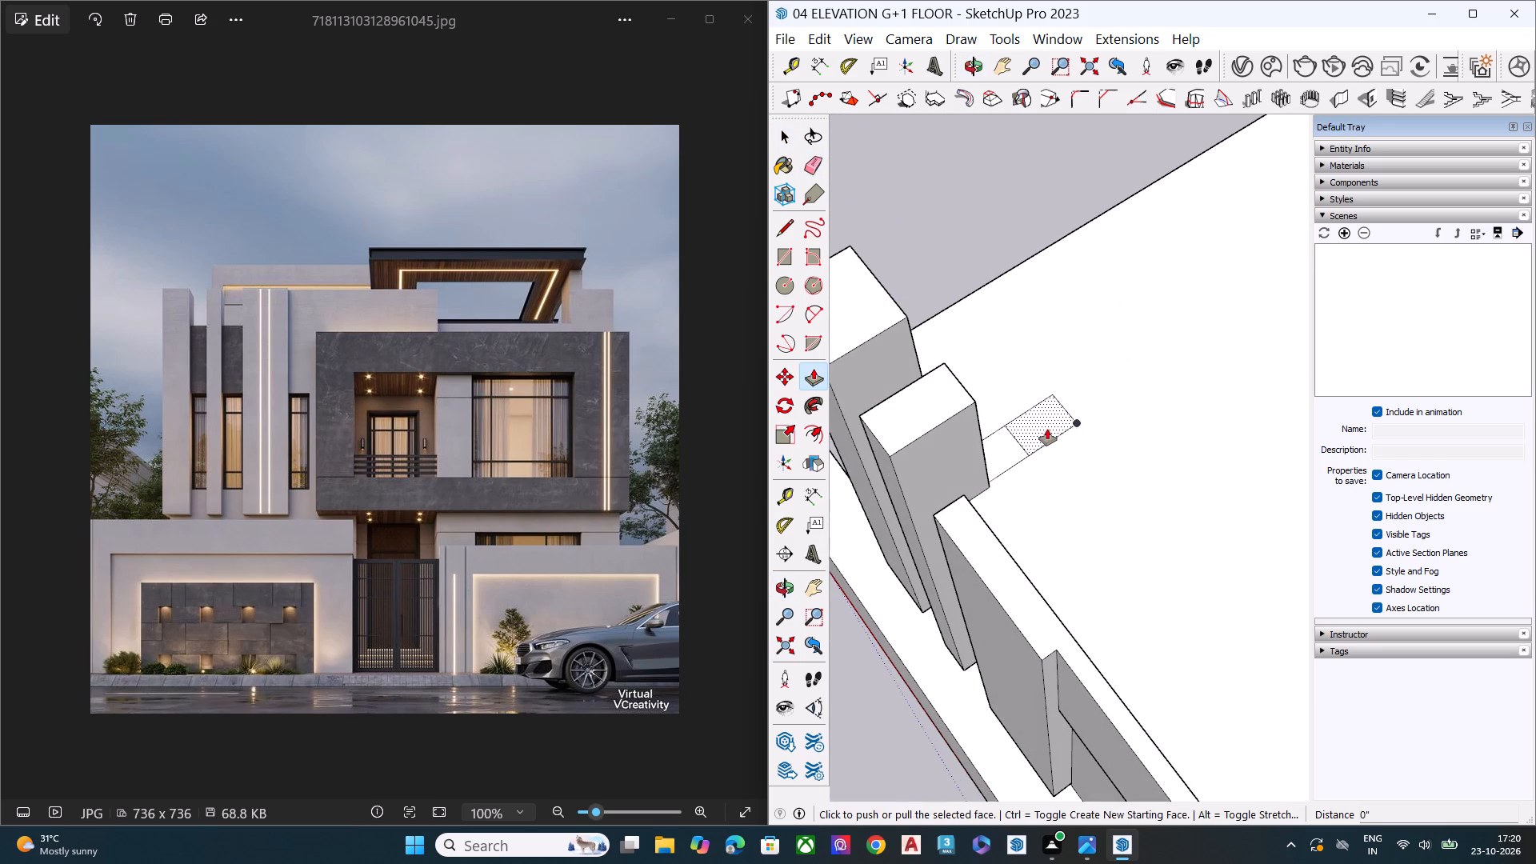
pyautogui.click(1046, 422)
pyautogui.scroll(-4, 1038, 346)
pyautogui.scroll(1, 1039, 346)
pyautogui.scroll(-6, 1041, 344)
pyautogui.moveTo(1049, 338); pyautogui.dragTo(1358, 104, button='middle')
pyautogui.moveTo(1028, 294); pyautogui.dragTo(1134, 49, button='middle')
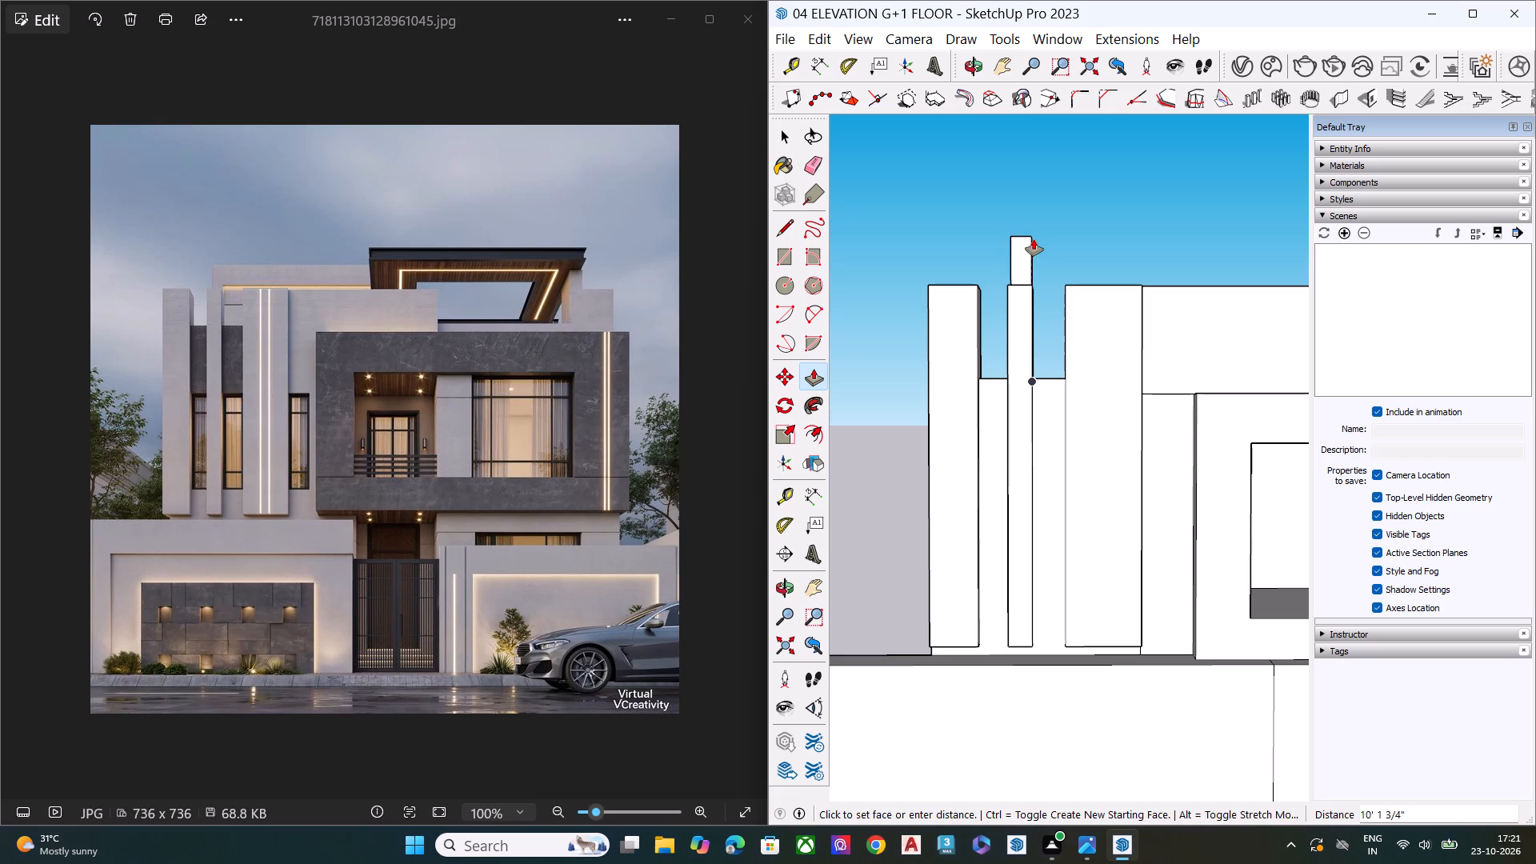
pyautogui.click(1034, 242)
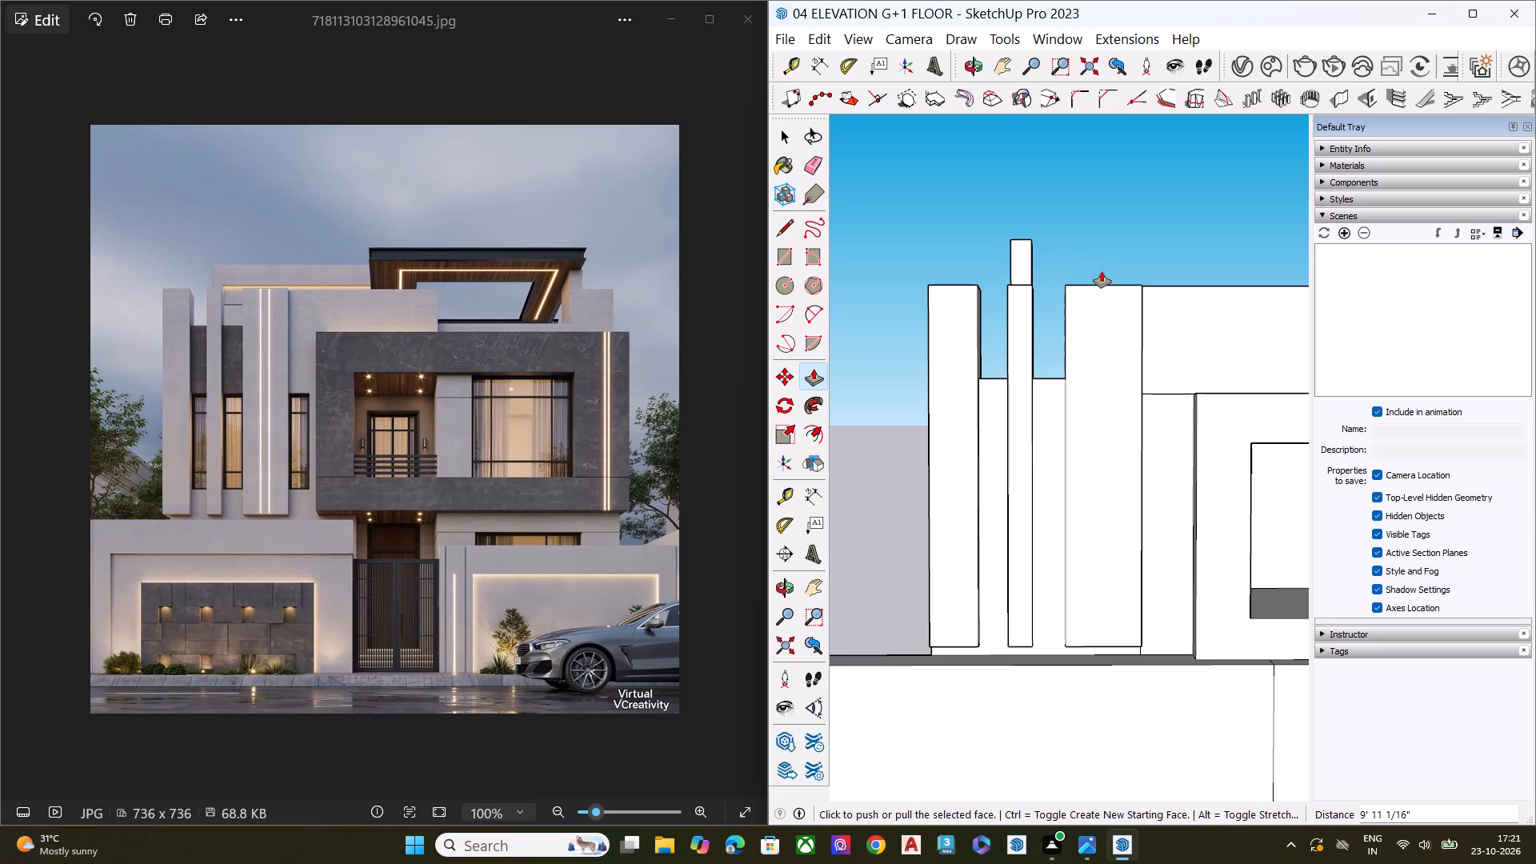
pyautogui.press('space')
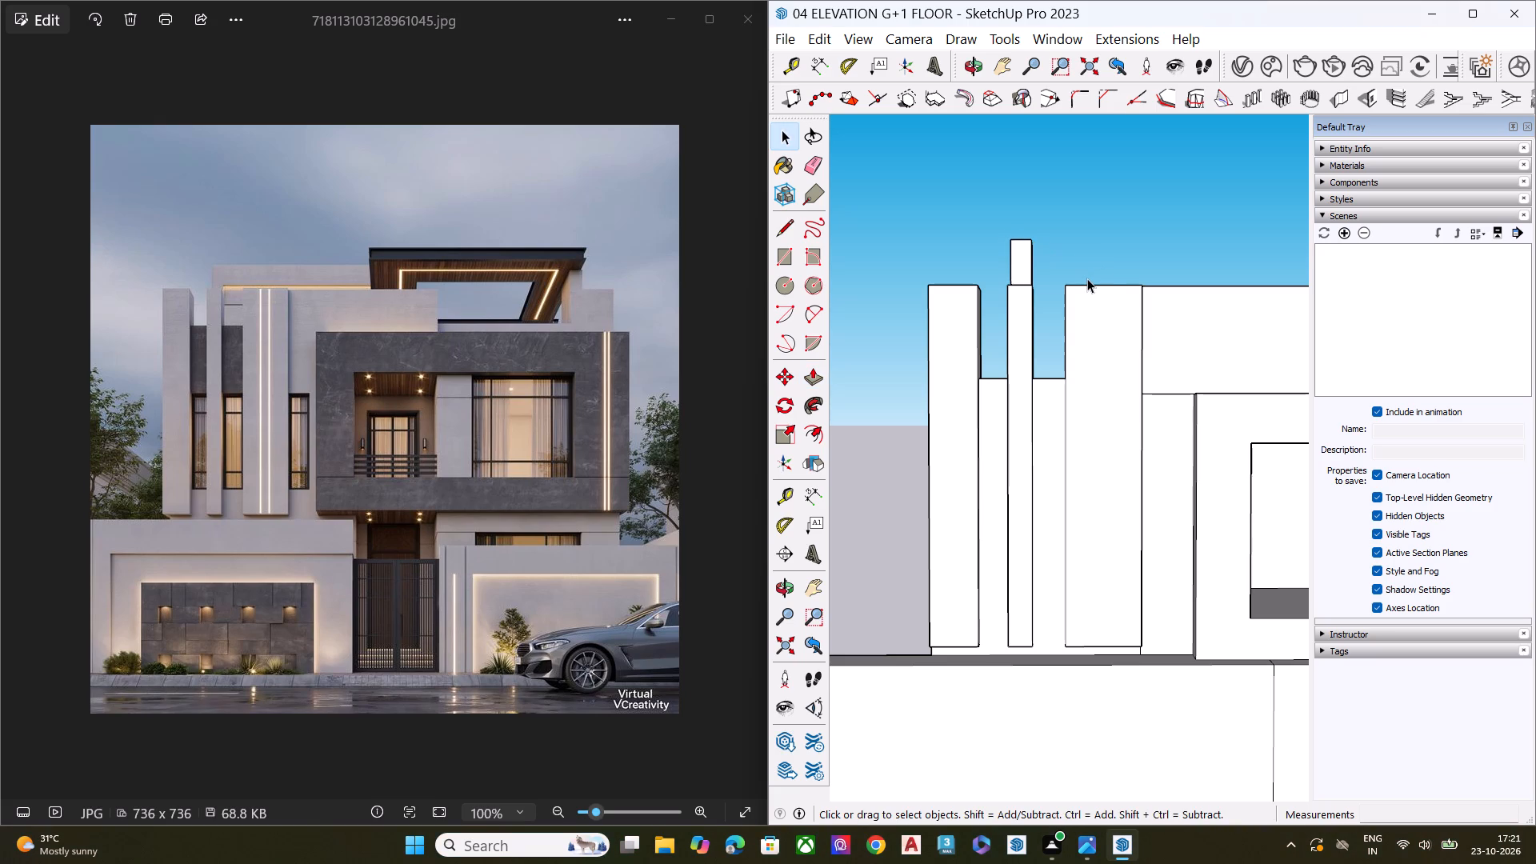
# Draw a line across the upper part of the rooftop post's side face to split off its top portion.
pyautogui.scroll(-5, 1066, 288)
pyautogui.moveTo(1093, 390); pyautogui.dragTo(803, 400, button='middle')
pyautogui.scroll(5, 1072, 275)
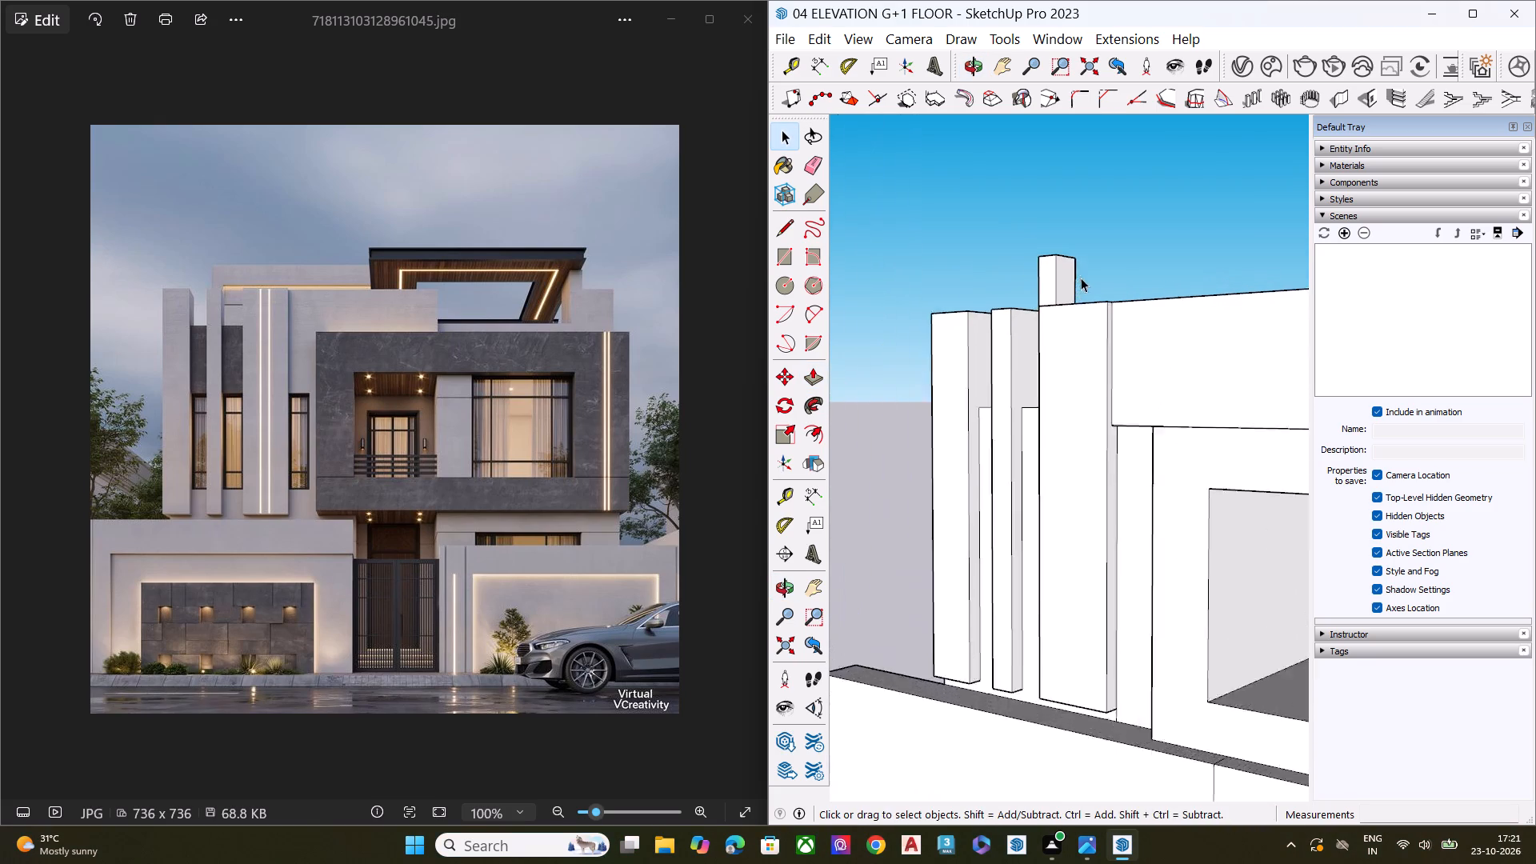
pyautogui.scroll(2, 1081, 278)
pyautogui.click(1073, 285)
pyautogui.scroll(-3, 1035, 285)
pyautogui.moveTo(1074, 302); pyautogui.dragTo(962, 482, button='middle')
pyautogui.scroll(4, 1041, 265)
pyautogui.scroll(-2, 1042, 263)
pyautogui.scroll(1, 1042, 263)
pyautogui.press('space')
pyautogui.press('l')
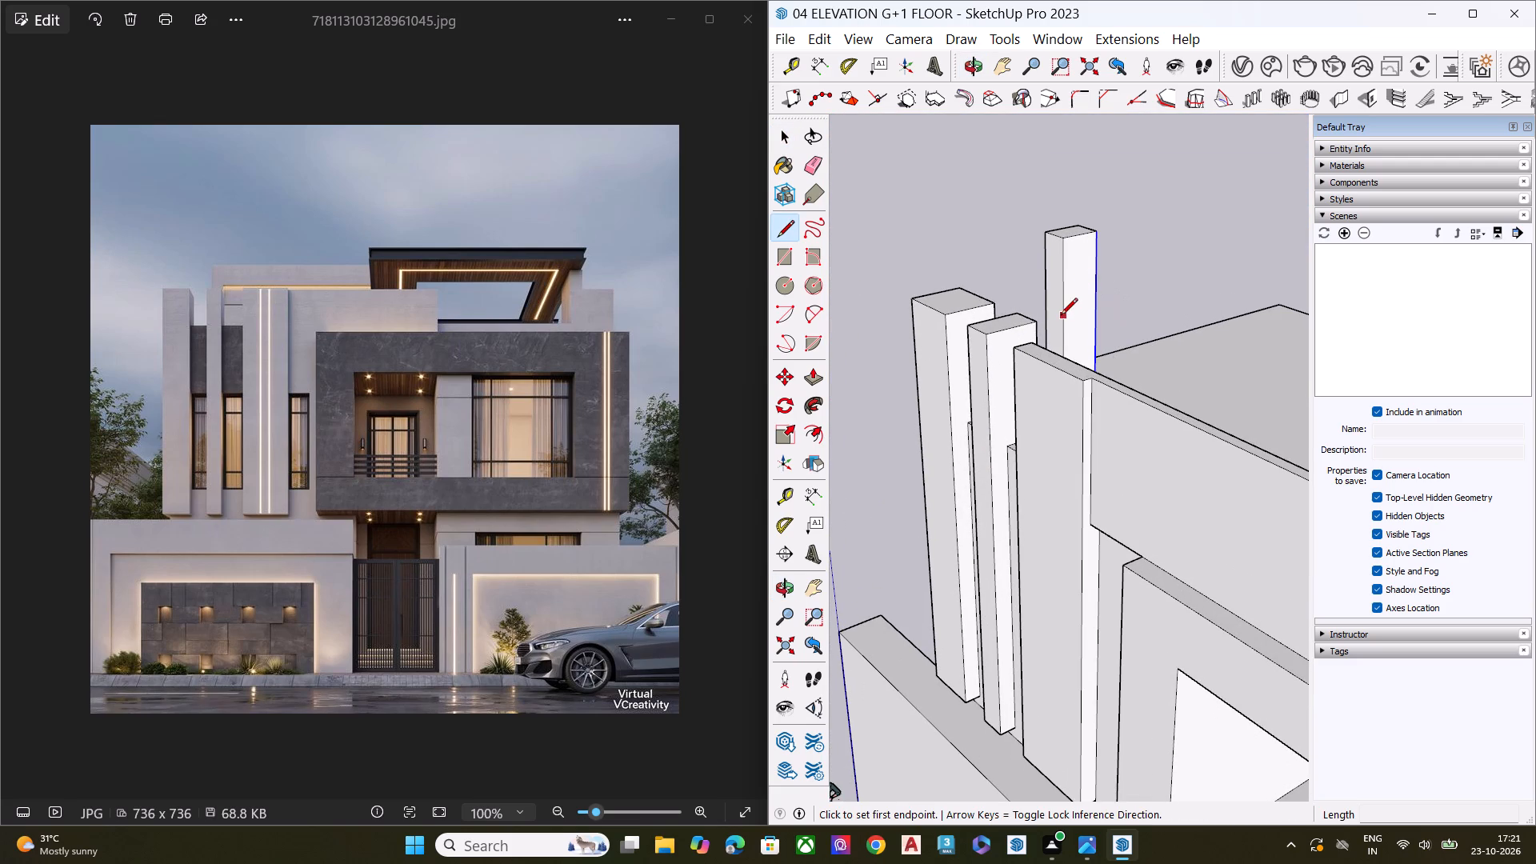
pyautogui.click(1065, 309)
pyautogui.click(1101, 306)
pyautogui.press('space')
# Pull the upper portion of the post's side face about 17' 9" across the roof to form a horizontal beam.
pyautogui.moveTo(1090, 322); pyautogui.dragTo(1208, 241, button='middle')
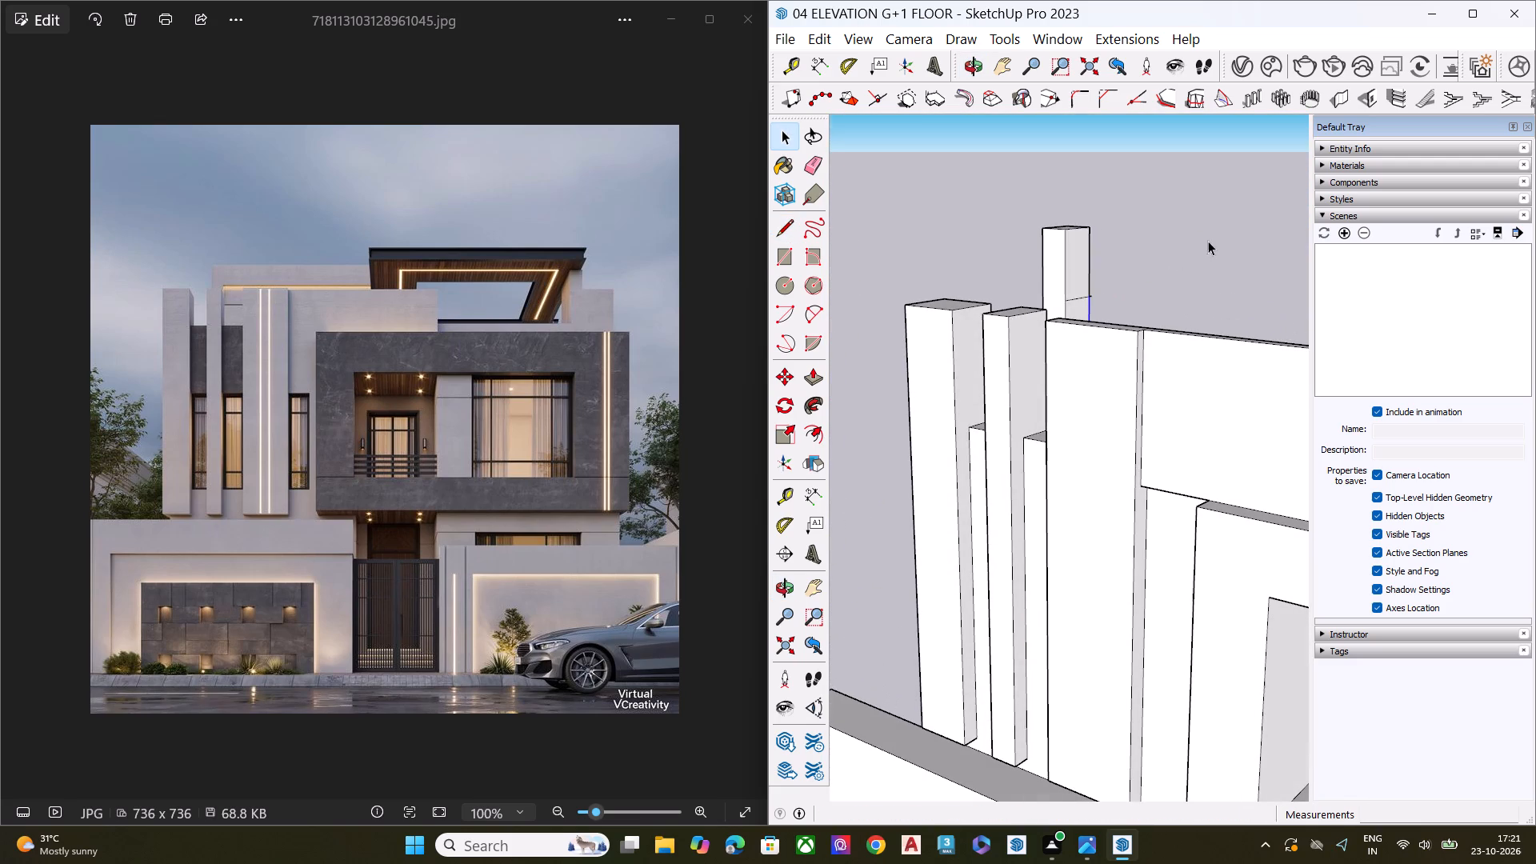
pyautogui.click(1086, 260)
pyautogui.scroll(-8, 1008, 310)
pyautogui.moveTo(1074, 349); pyautogui.dragTo(1261, 317, button='middle')
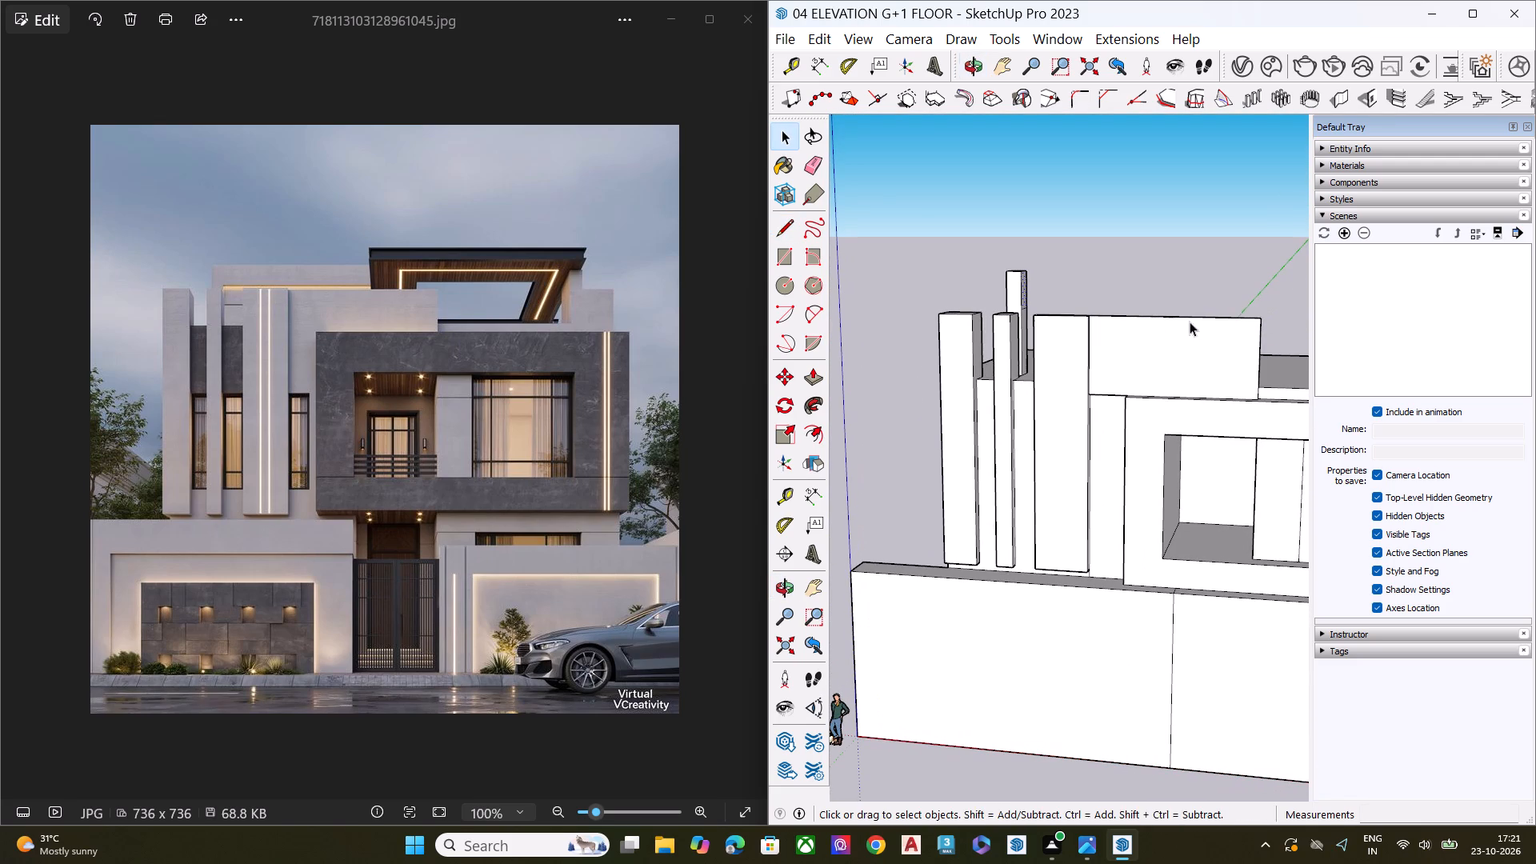
pyautogui.press('p')
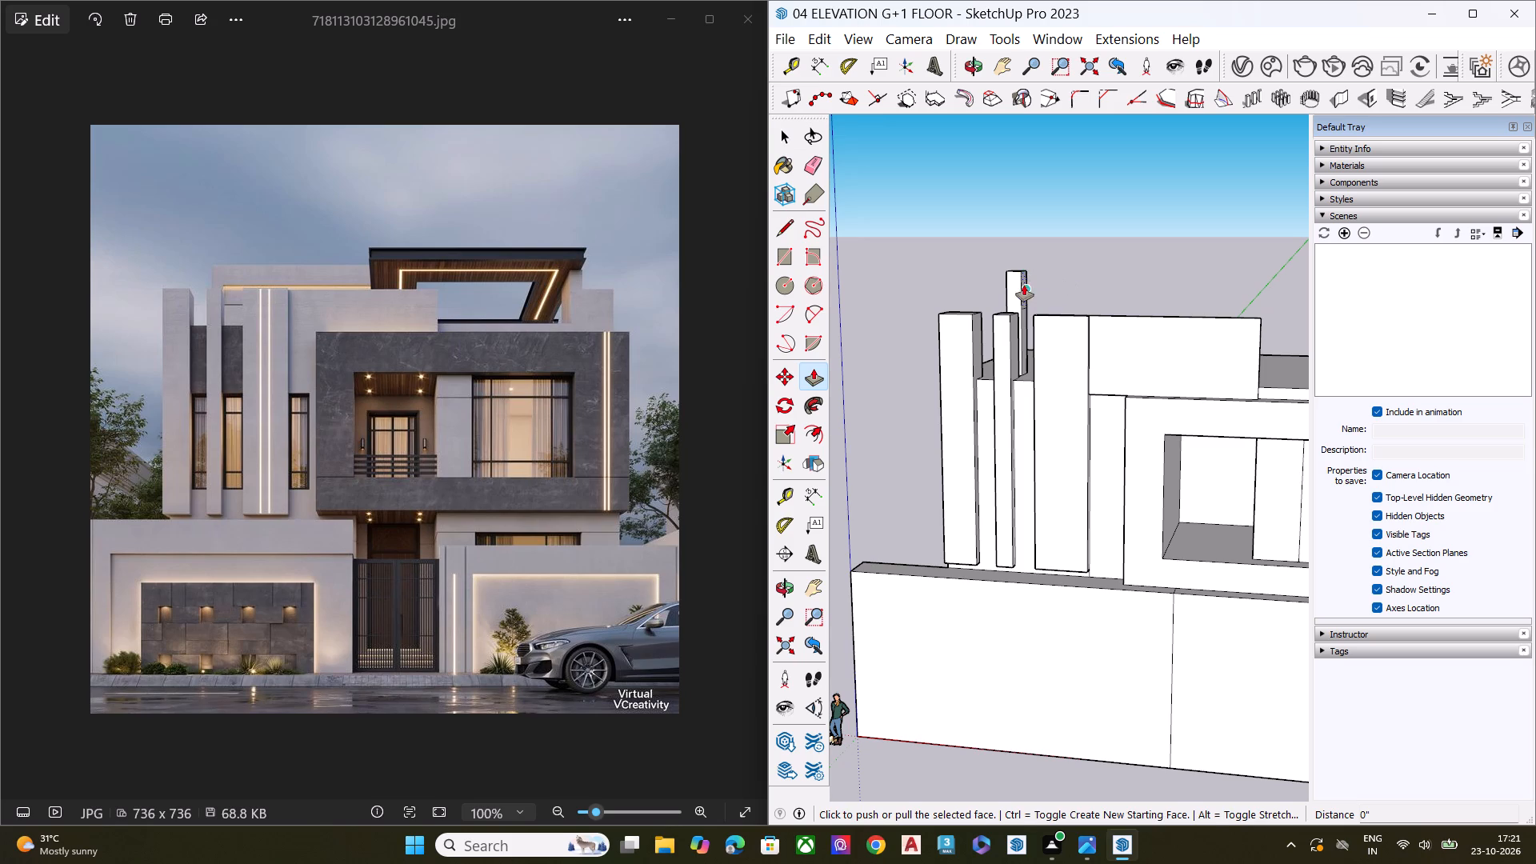
pyautogui.click(1024, 285)
pyautogui.scroll(-4, 1068, 279)
pyautogui.scroll(2, 1068, 279)
pyautogui.scroll(-1, 1069, 279)
pyautogui.scroll(-6, 1169, 271)
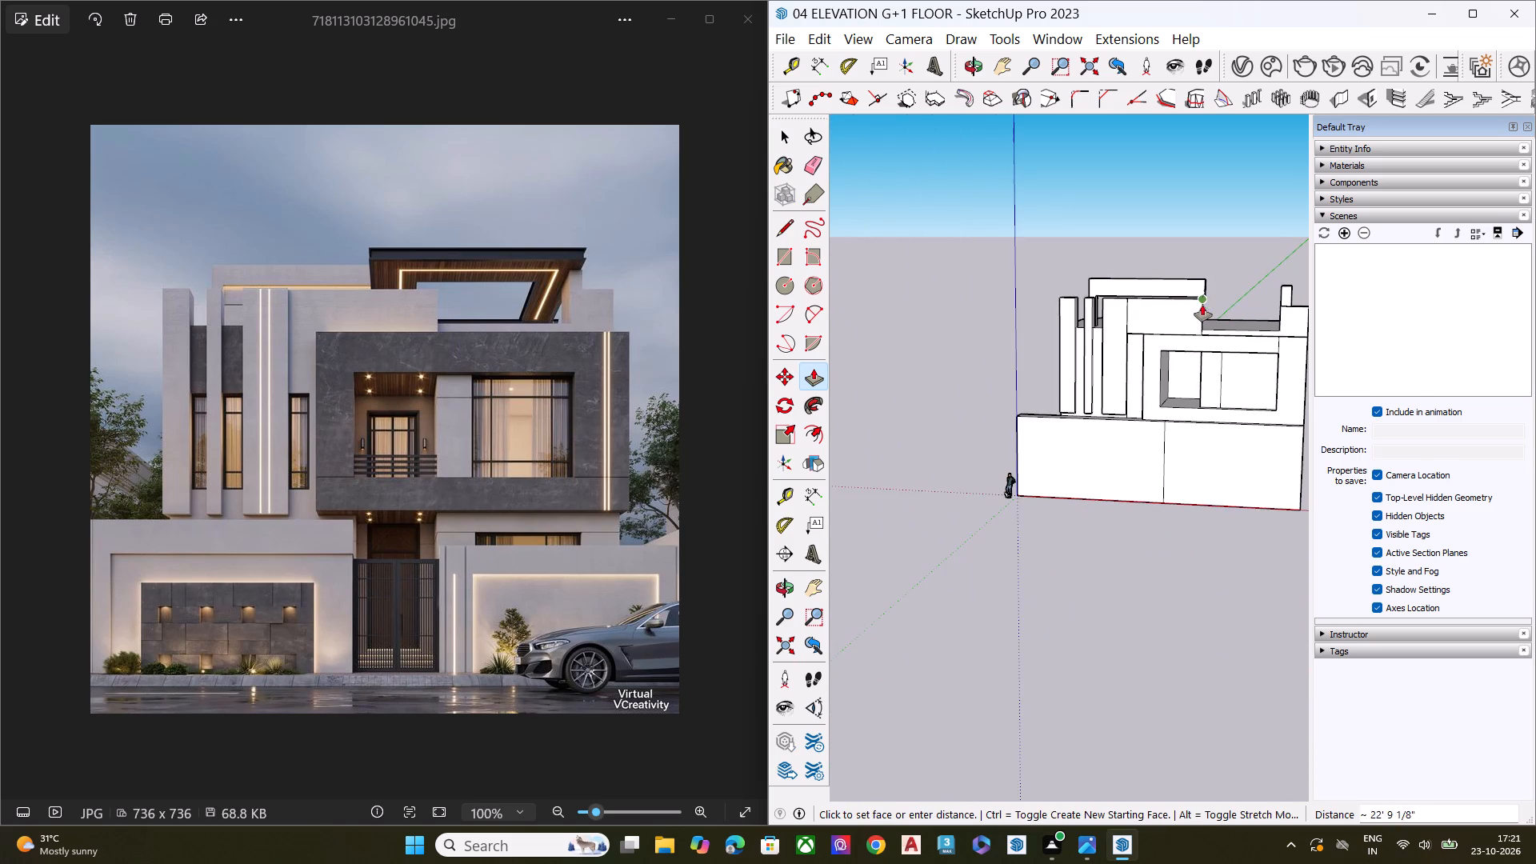
pyautogui.moveTo(1203, 305); pyautogui.dragTo(1292, 229, button='middle')
pyautogui.scroll(3, 1222, 272)
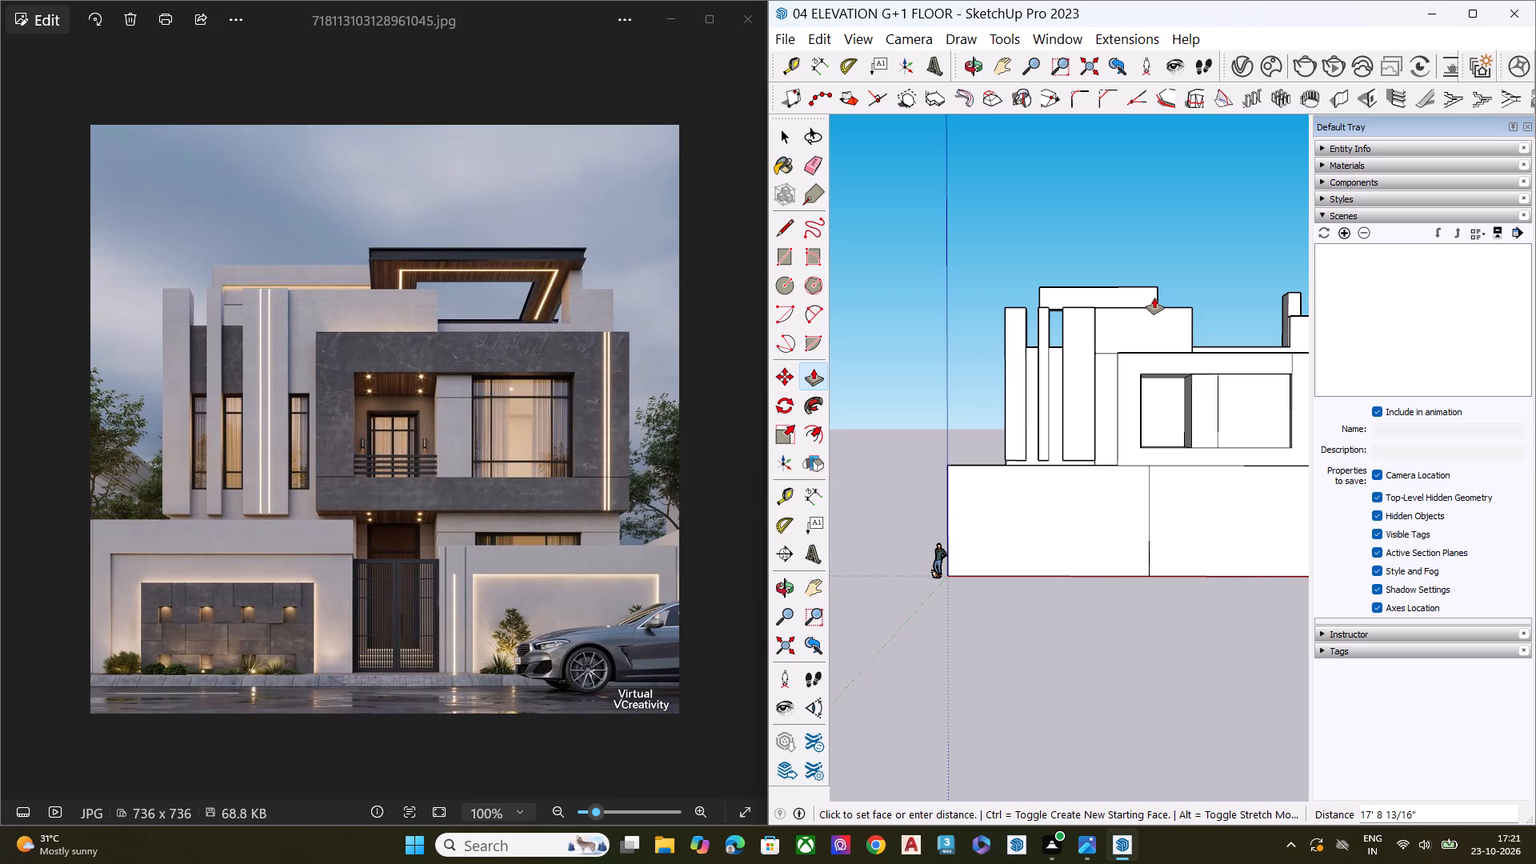
pyautogui.click(1152, 297)
pyautogui.press('space')
# Pull the top face of the rooftop beam behind the fins up slightly to make the beam taller.
pyautogui.scroll(9, 1055, 309)
pyautogui.moveTo(1110, 333); pyautogui.dragTo(1057, 570, button='middle')
pyautogui.scroll(5, 1155, 252)
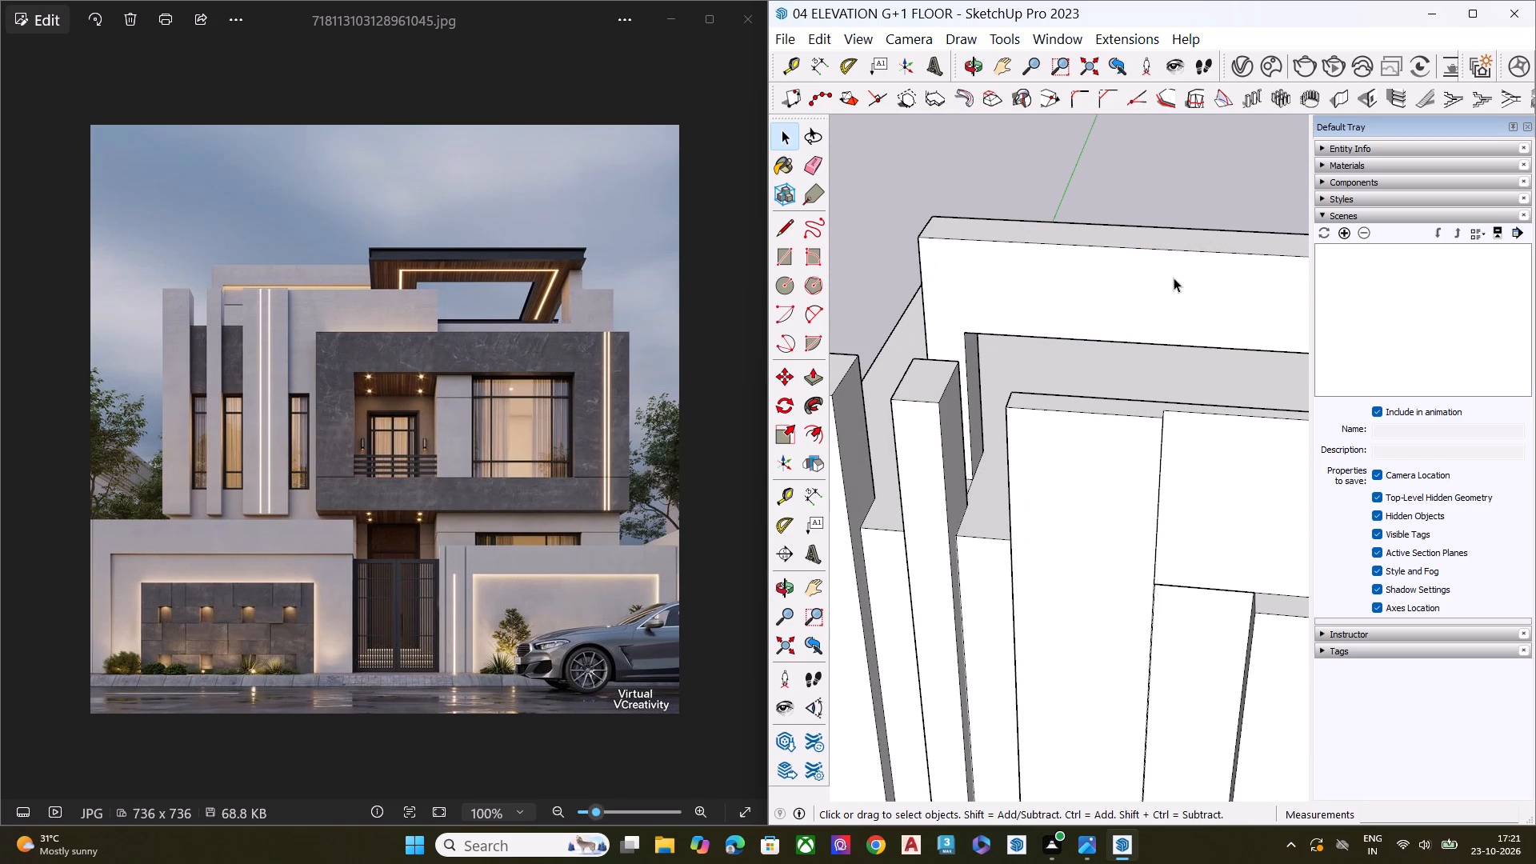
pyautogui.click(1182, 244)
pyautogui.press('p')
pyautogui.click(1182, 244)
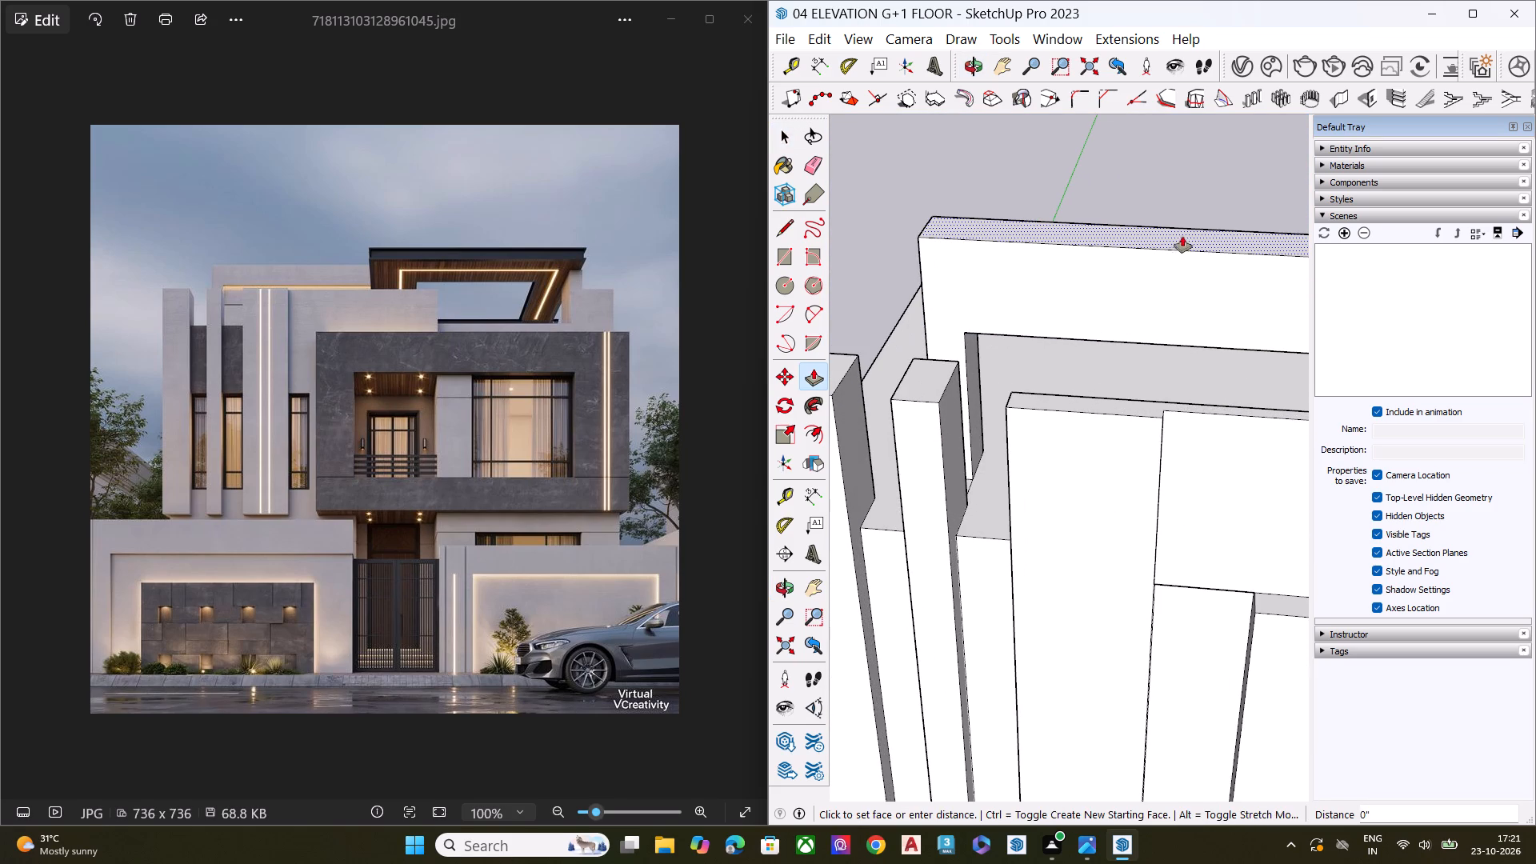
pyautogui.click(1179, 206)
pyautogui.press('space')
# Push the underside of the rooftop beam up about 2' 4" to make the beam thinner and widen the gap below it.
pyautogui.moveTo(1156, 316); pyautogui.dragTo(1161, 73, button='middle')
pyautogui.scroll(2, 1158, 256)
pyautogui.moveTo(998, 341); pyautogui.dragTo(1088, 154, button='middle')
pyautogui.scroll(1, 918, 450)
pyautogui.click(955, 375)
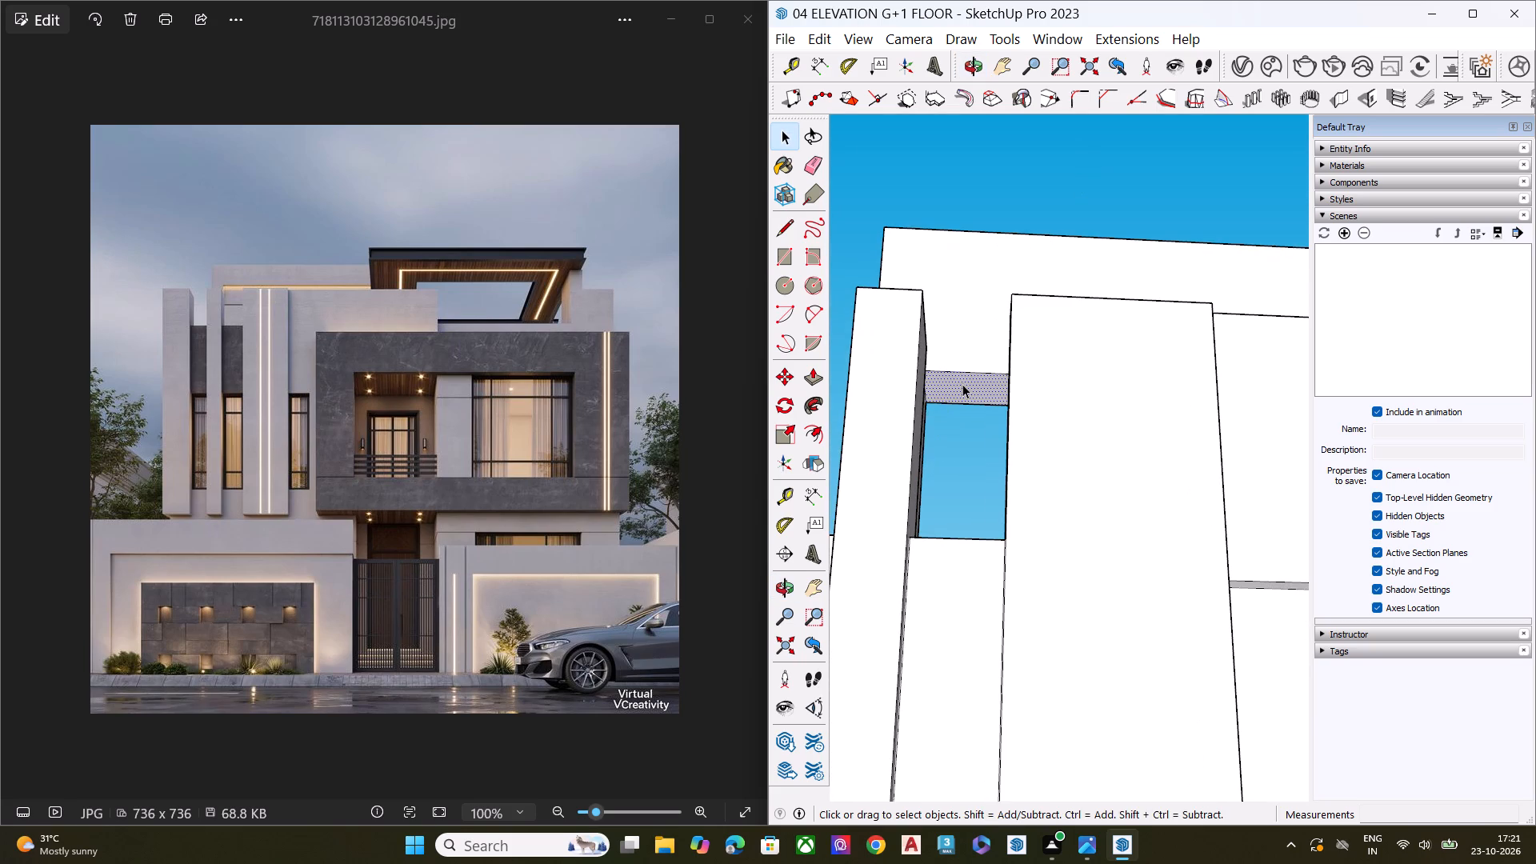
pyautogui.write('[P')
pyautogui.click(962, 384)
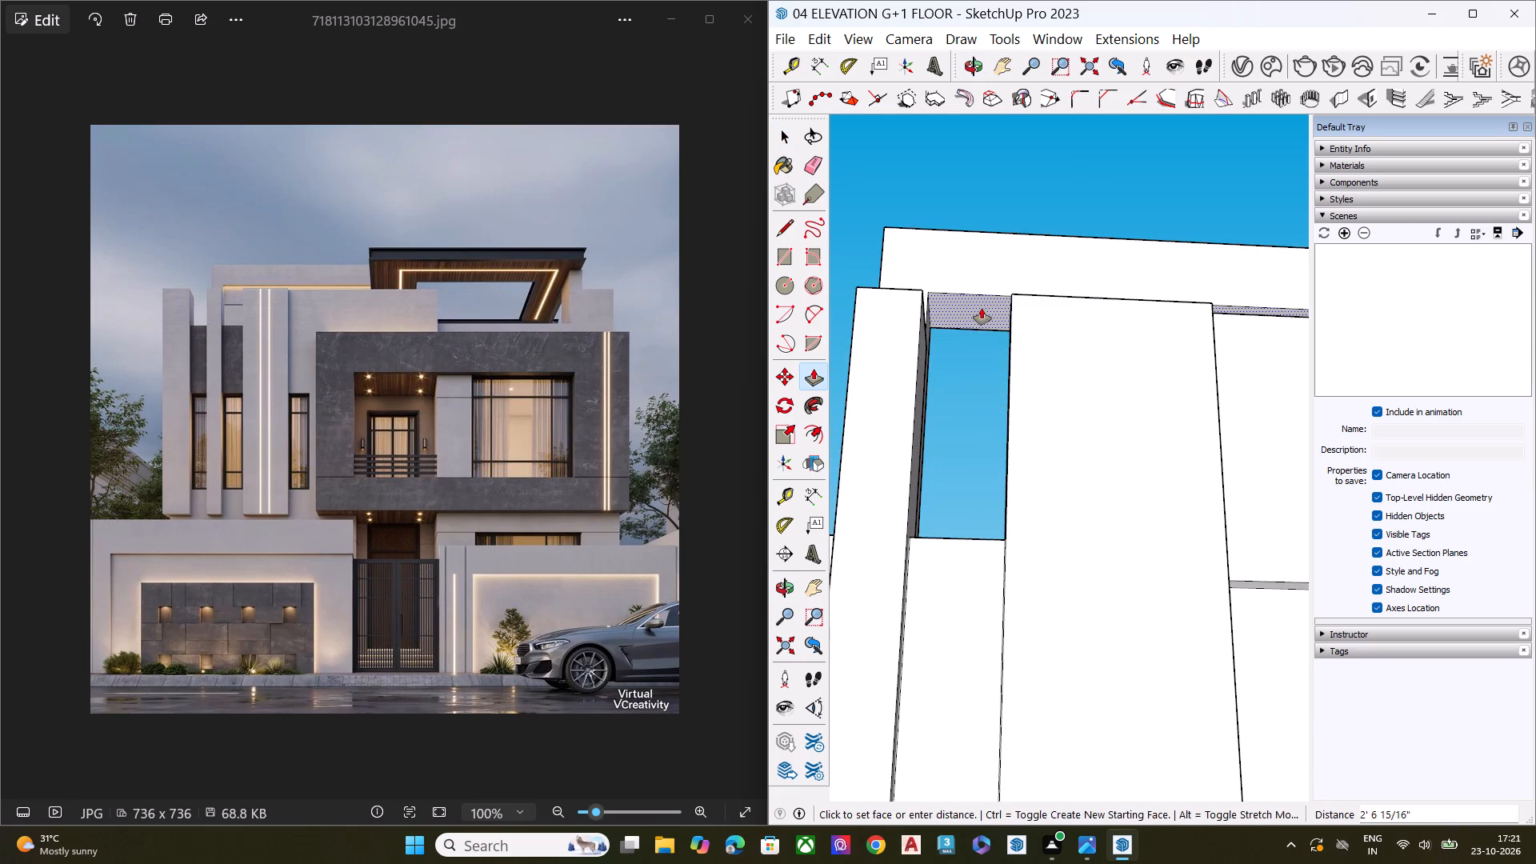
pyautogui.moveTo(982, 308); pyautogui.dragTo(958, 409, button='middle')
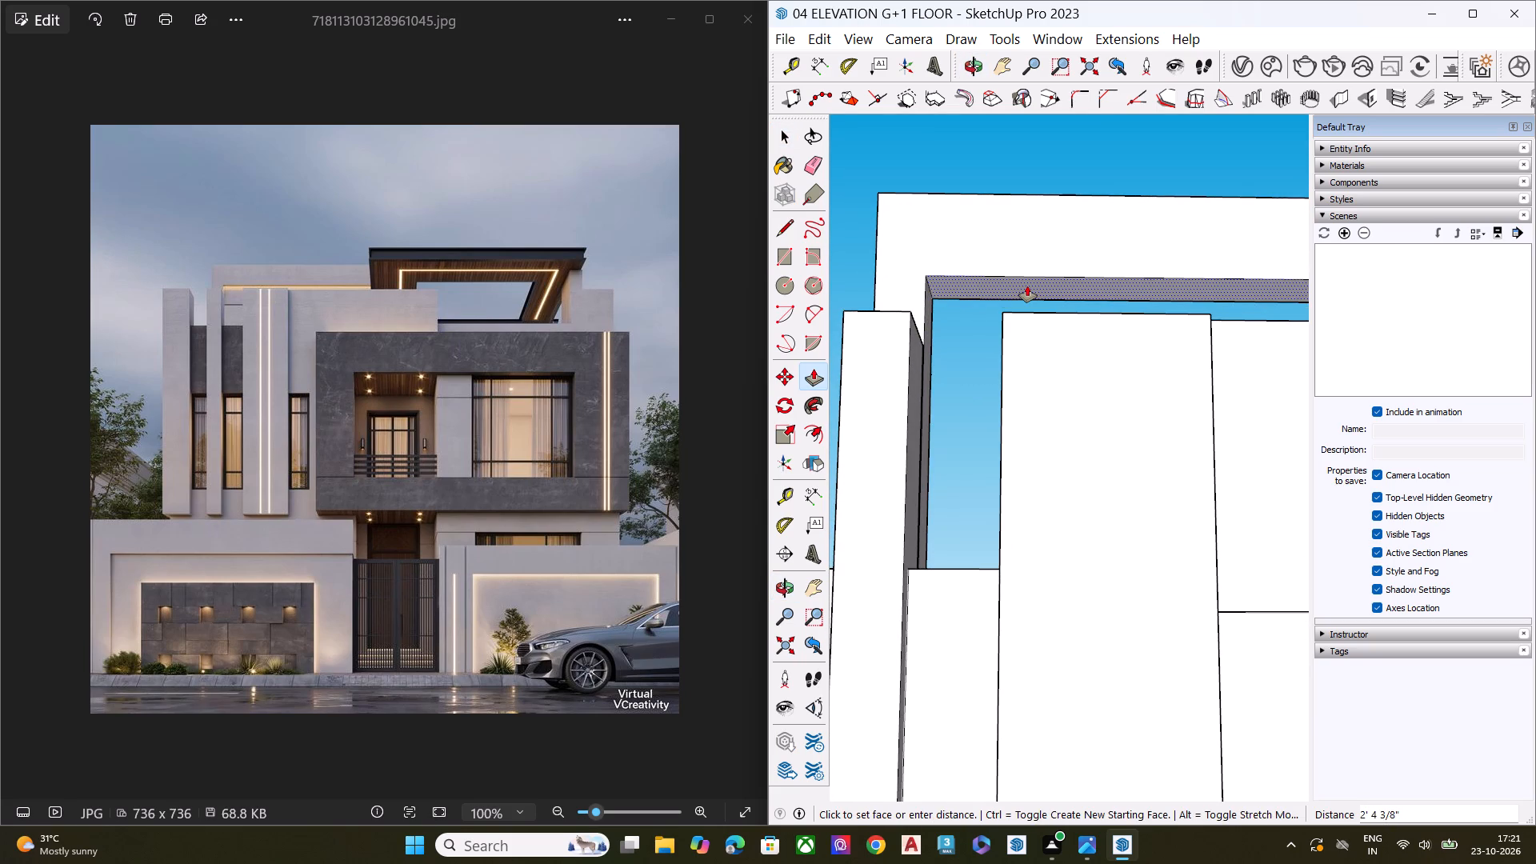
pyautogui.click(1027, 291)
pyautogui.press('space')
pyautogui.scroll(-2, 968, 344)
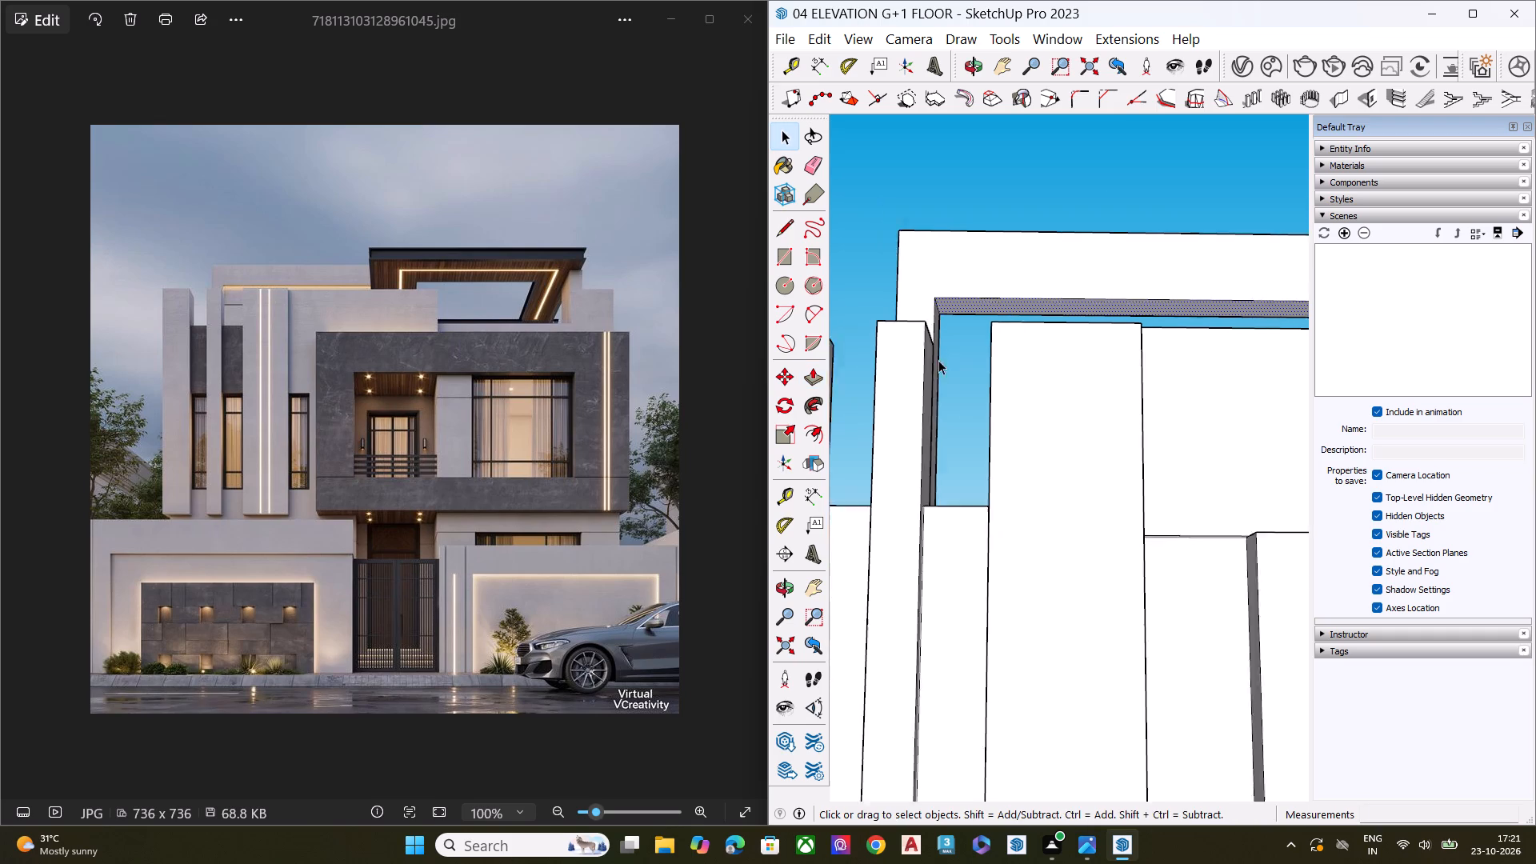
pyautogui.scroll(-16, 938, 360)
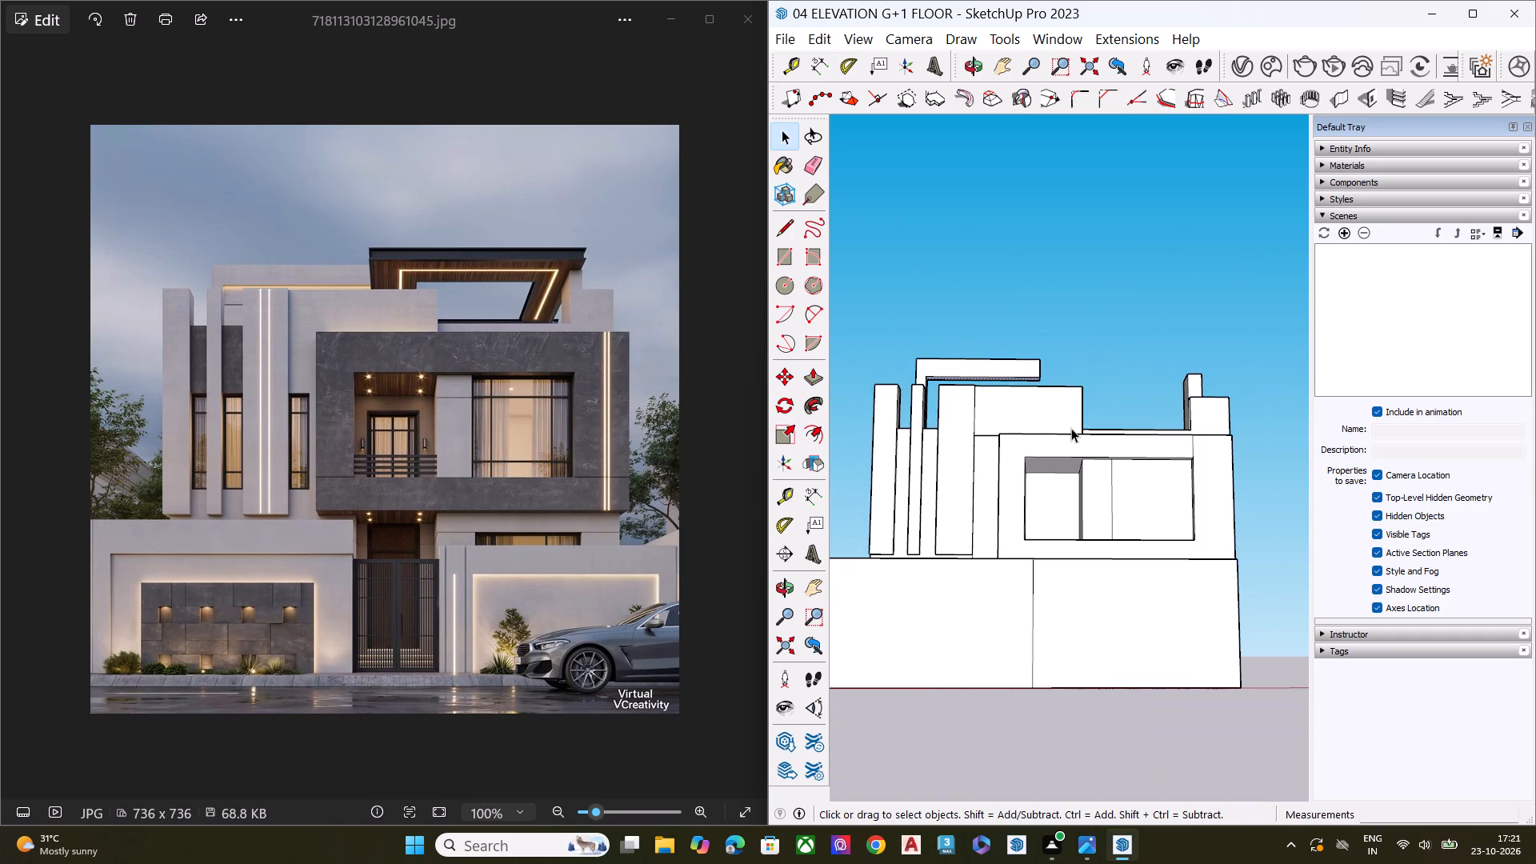
# Pull the underside of the rooftop beam down about 2 1/2" near its free end.
pyautogui.scroll(9, 1037, 318)
pyautogui.scroll(-1, 1050, 430)
pyautogui.scroll(2, 1050, 430)
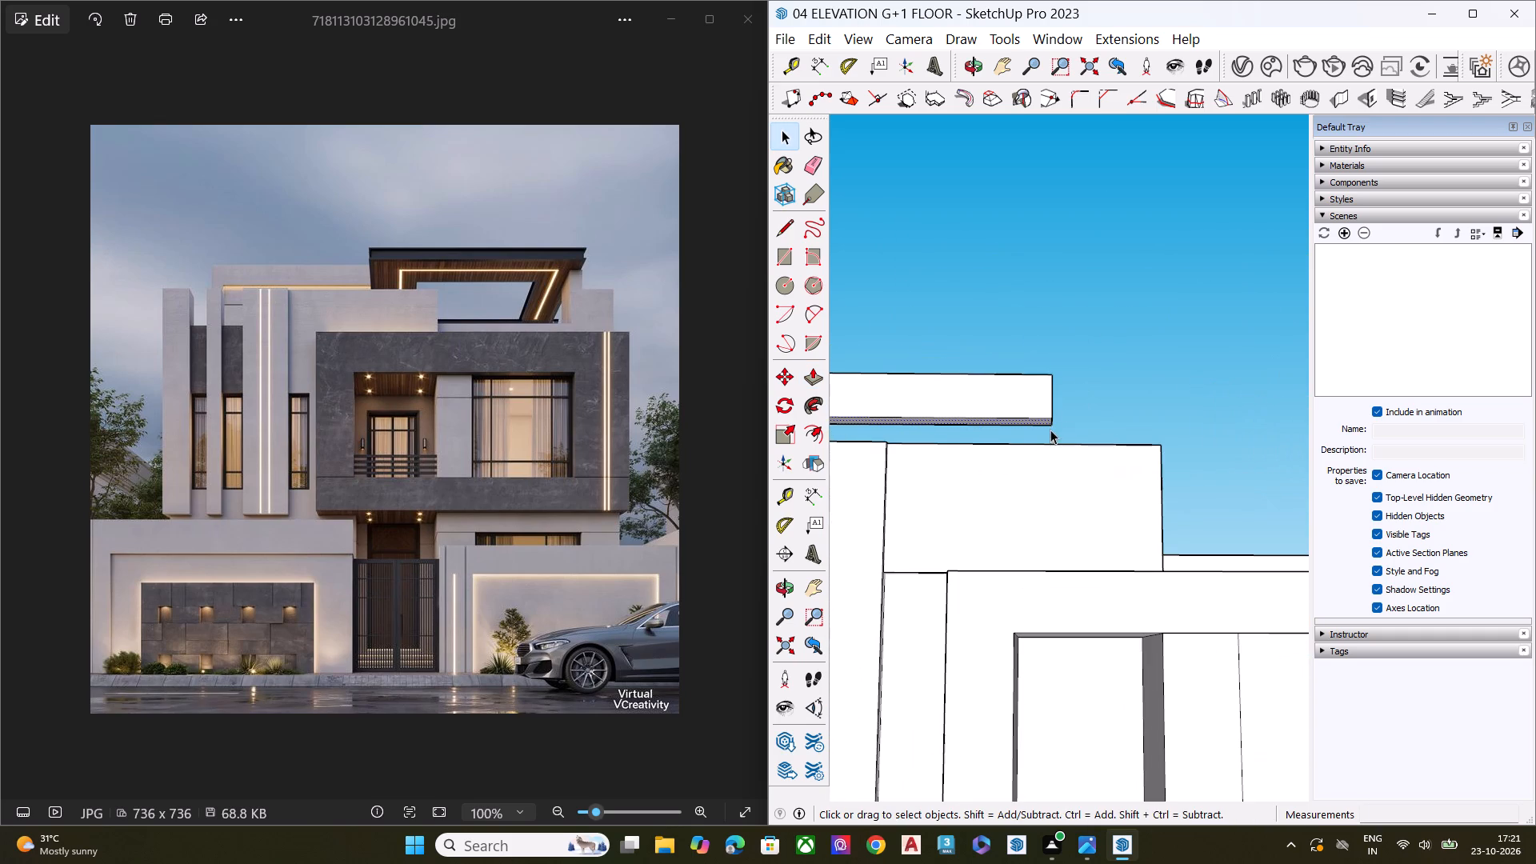
pyautogui.press('p')
pyautogui.click(1047, 414)
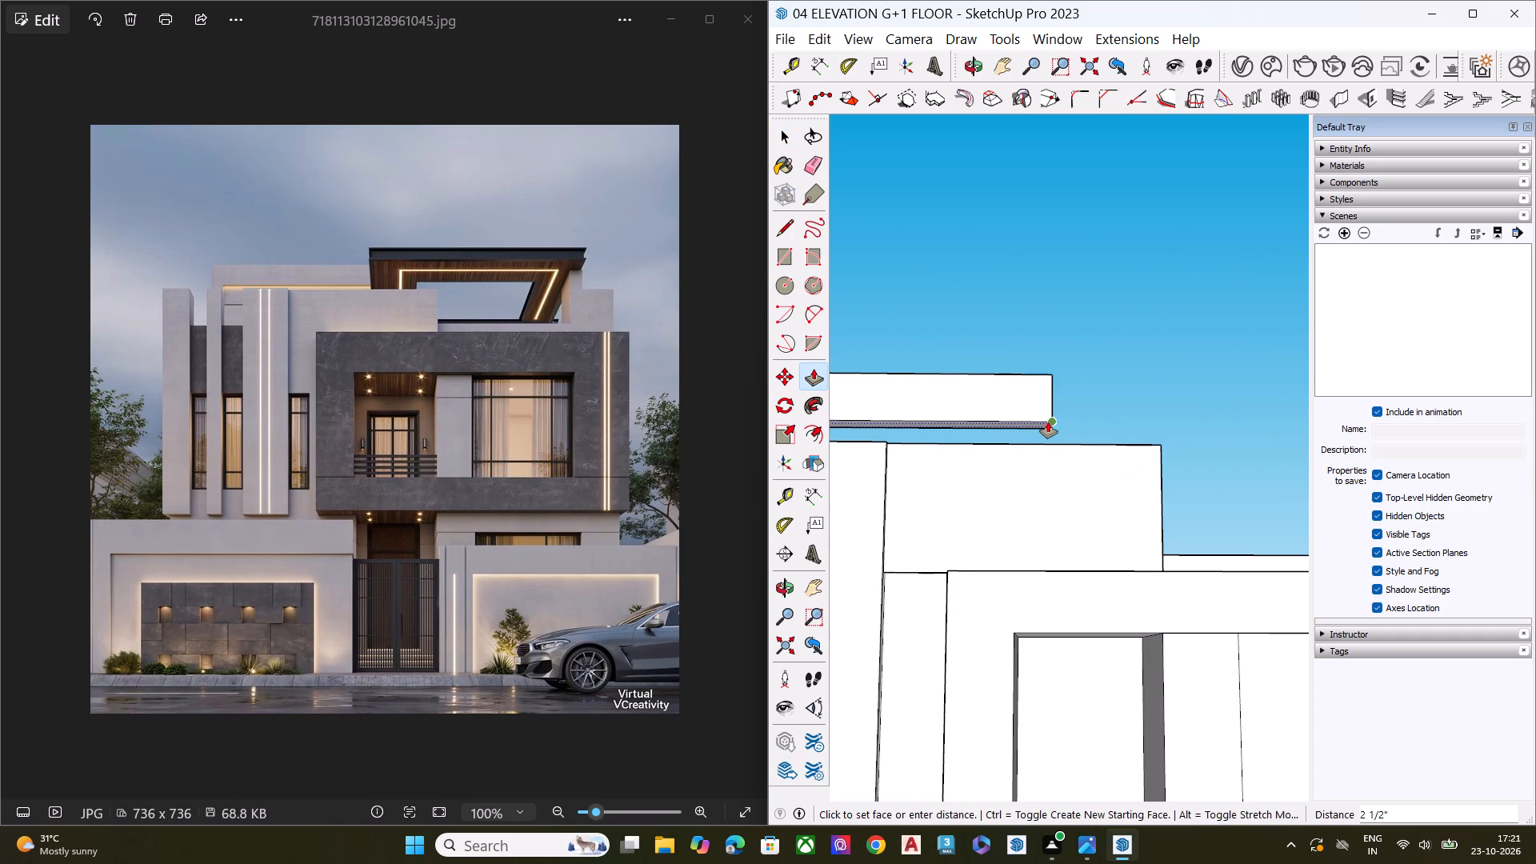
pyautogui.click(1048, 422)
pyautogui.press('space')
pyautogui.click(1093, 343)
# Push the top face of the rooftop beam down slightly to slim the beam.
pyautogui.scroll(-6, 1102, 358)
pyautogui.moveTo(1034, 414); pyautogui.dragTo(980, 654, button='middle')
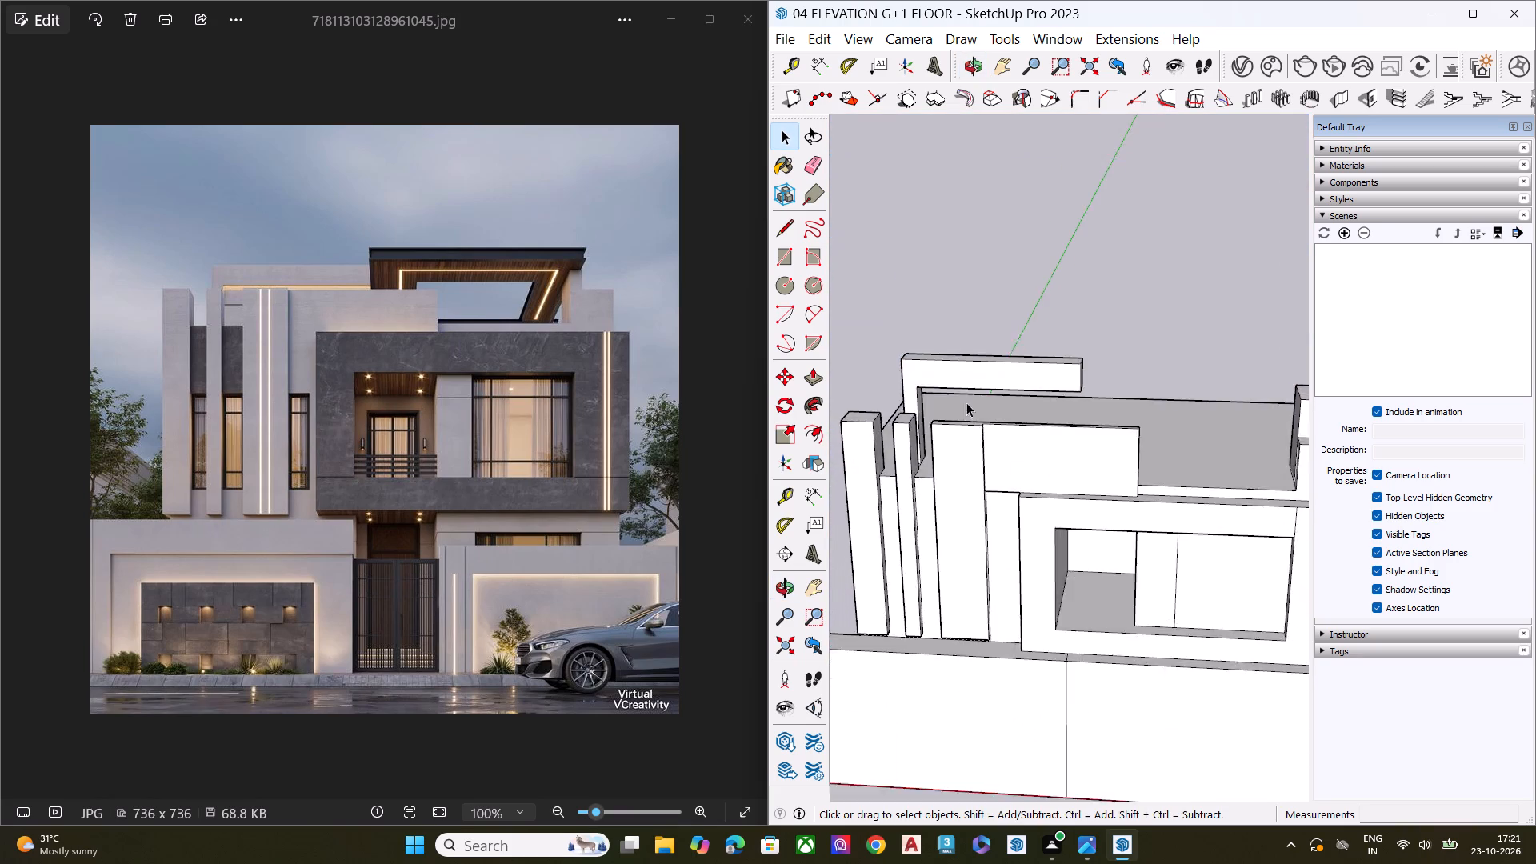
pyautogui.scroll(8, 964, 380)
pyautogui.scroll(-1, 962, 338)
pyautogui.scroll(2, 962, 338)
pyautogui.click(1003, 372)
pyautogui.press('p')
pyautogui.click(1003, 372)
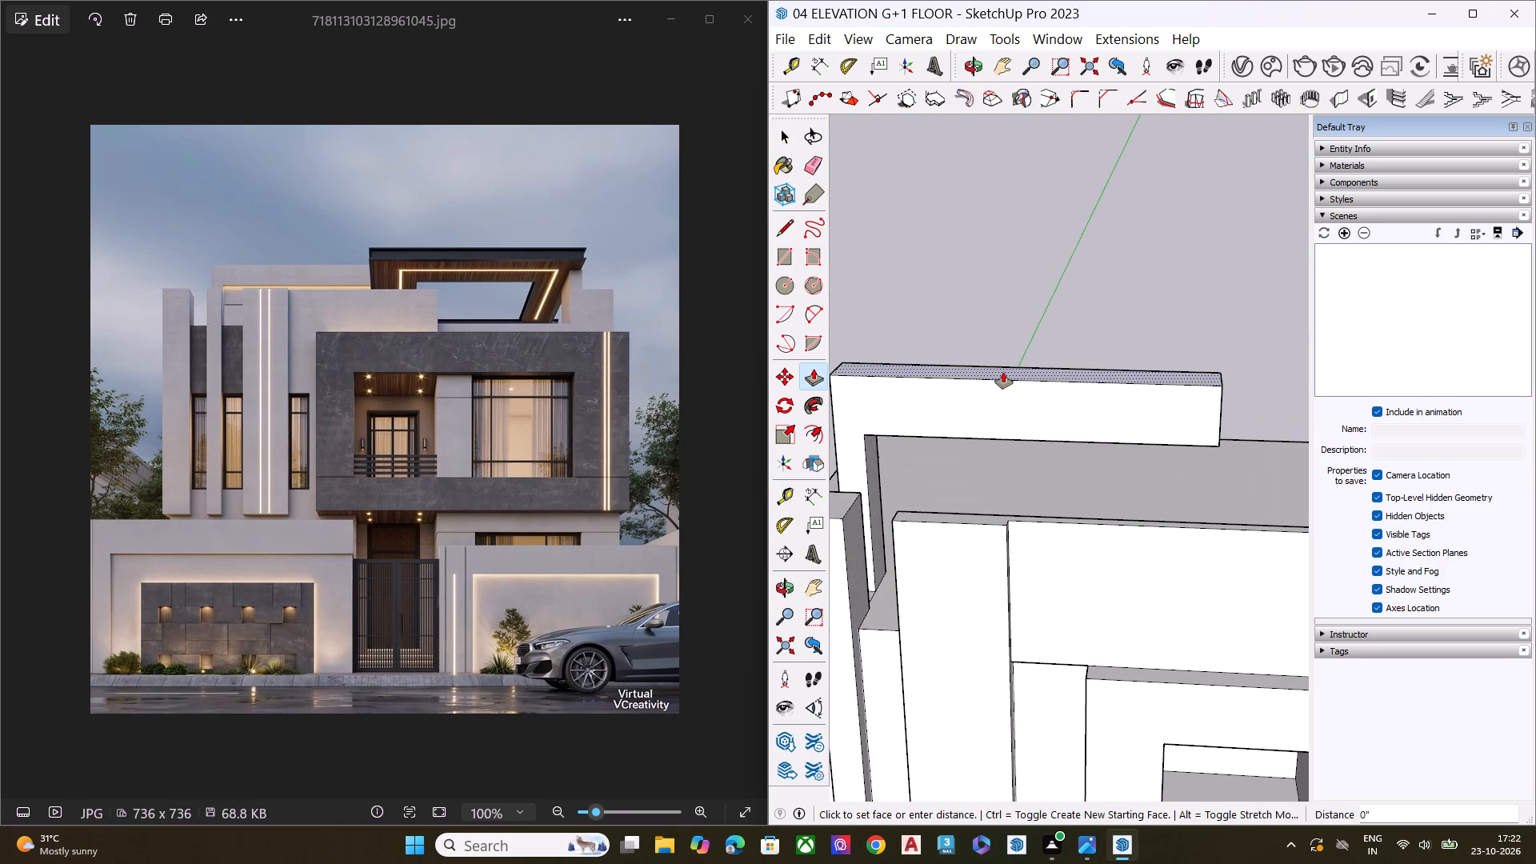
pyautogui.click(1009, 383)
pyautogui.press('space')
pyautogui.scroll(-5, 1008, 423)
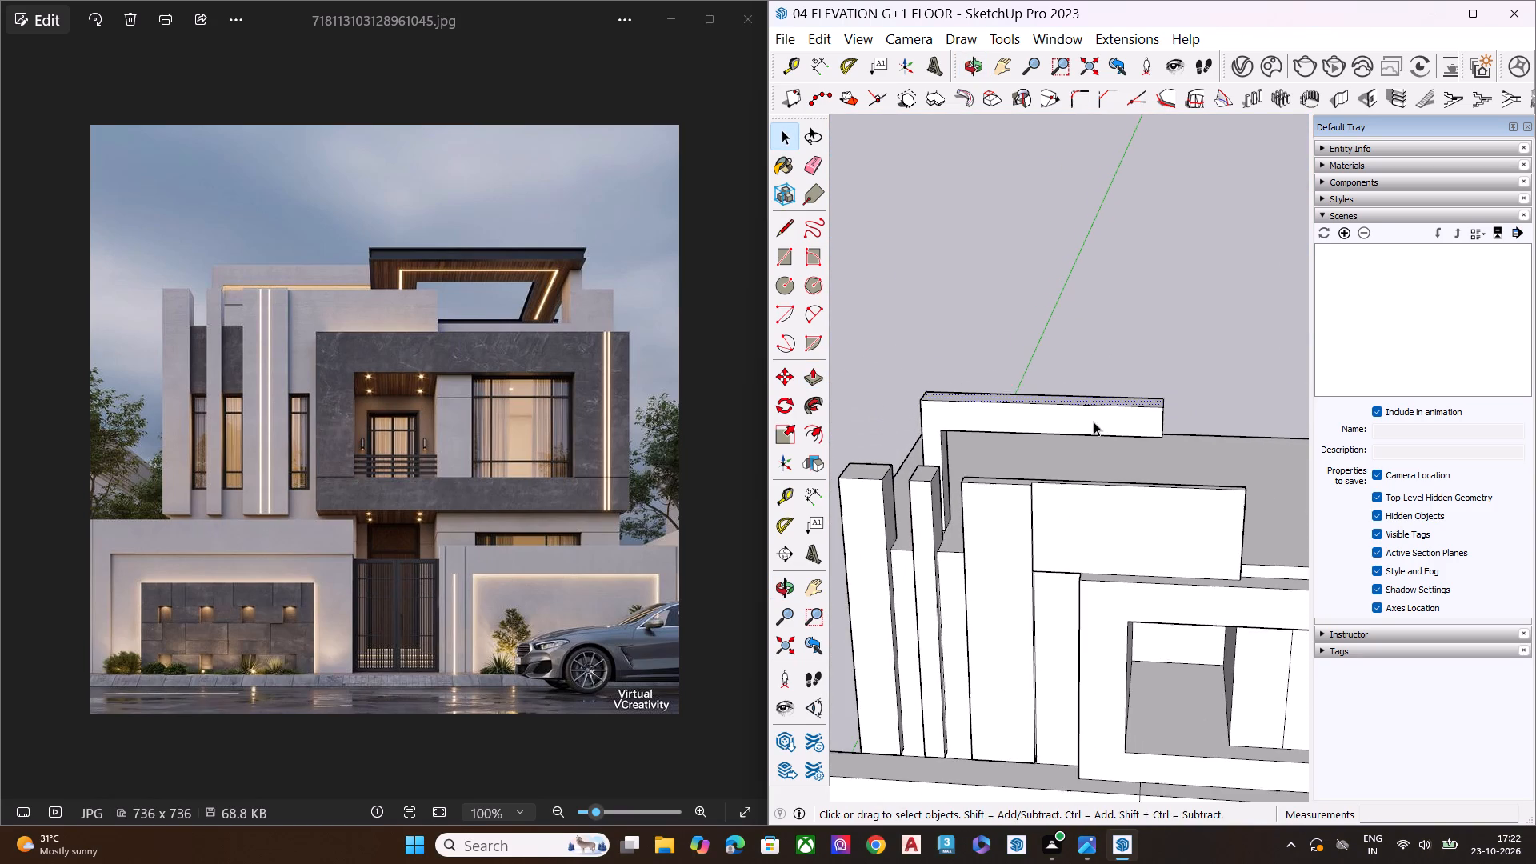
# Push the outer side face of the rooftop post inward slightly to narrow the post supporting the beam.
pyautogui.moveTo(916, 421); pyautogui.dragTo(1033, 378, button='middle')
pyautogui.scroll(5, 867, 424)
pyautogui.moveTo(966, 421); pyautogui.dragTo(1087, 360, button='middle')
pyautogui.scroll(2, 1075, 368)
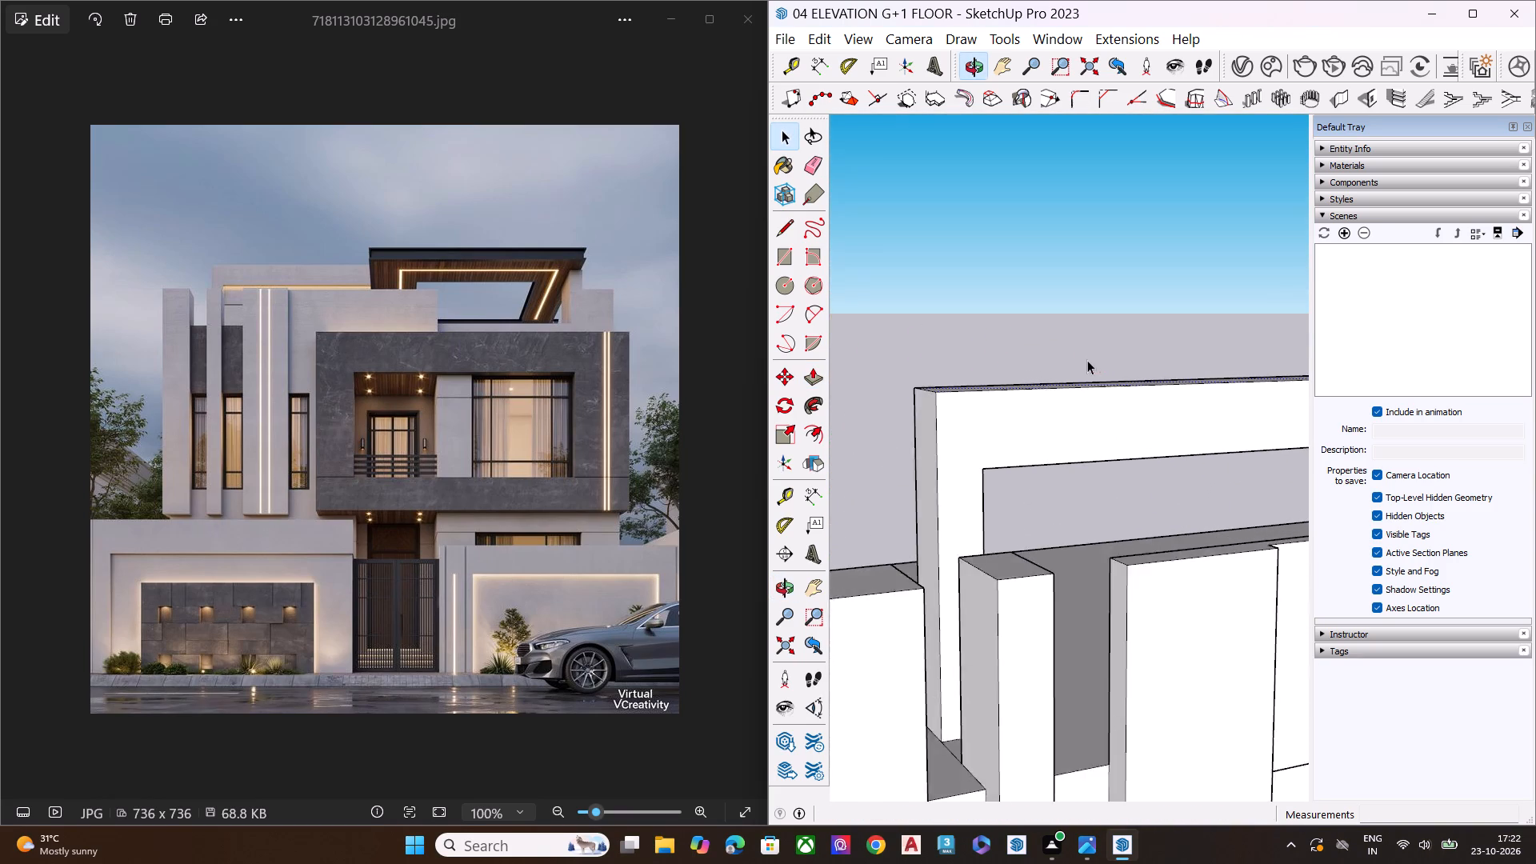
pyautogui.scroll(1, 1087, 360)
pyautogui.click(894, 445)
pyautogui.press('p')
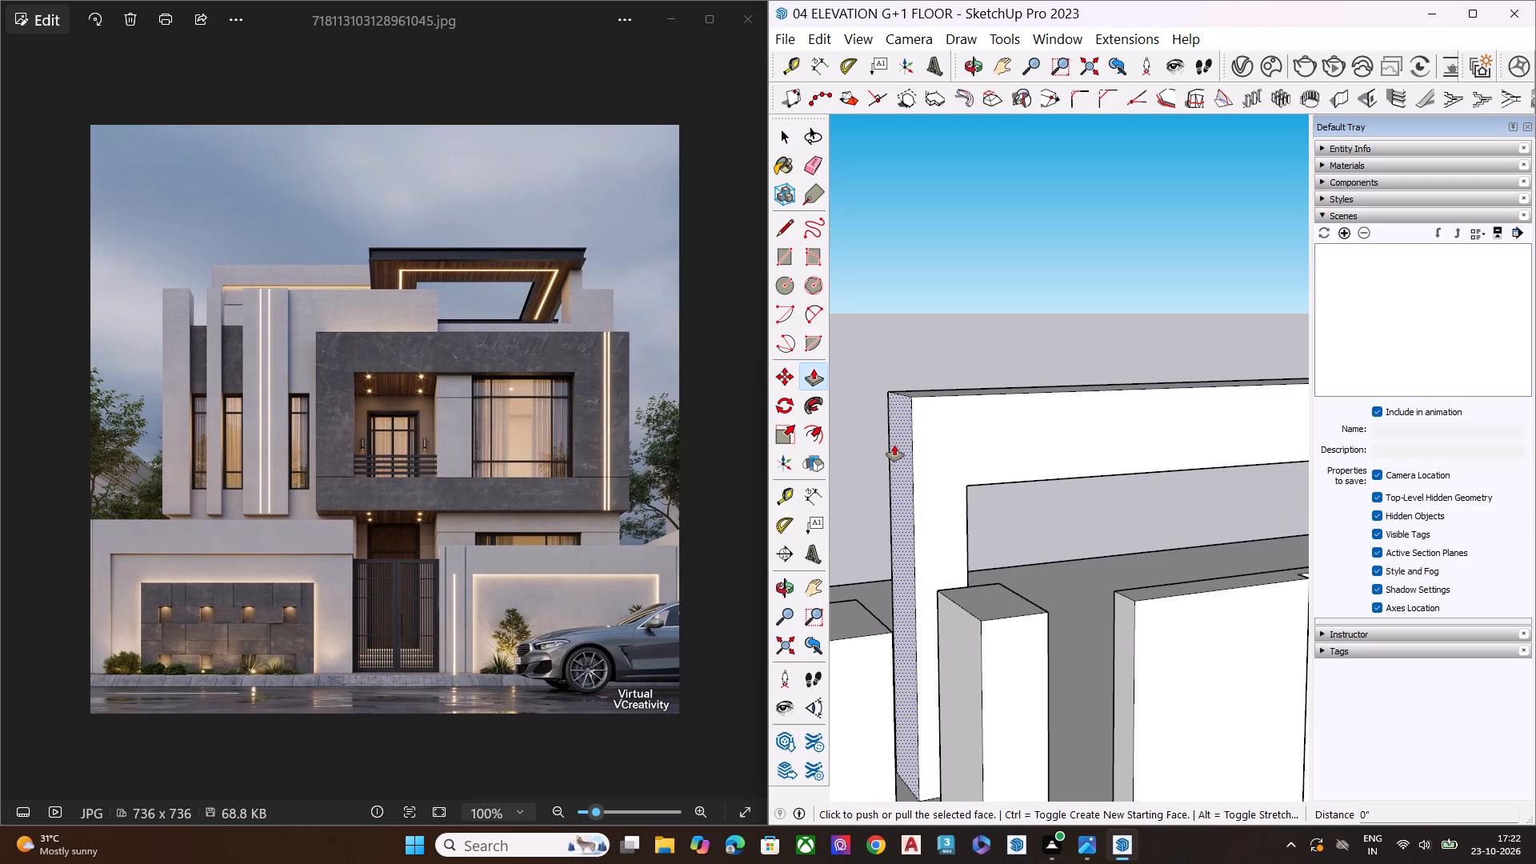
pyautogui.click(894, 445)
pyautogui.click(906, 442)
pyautogui.press('space')
pyautogui.click(958, 296)
pyautogui.scroll(-2, 894, 386)
pyautogui.scroll(1, 894, 386)
pyautogui.scroll(-4, 894, 390)
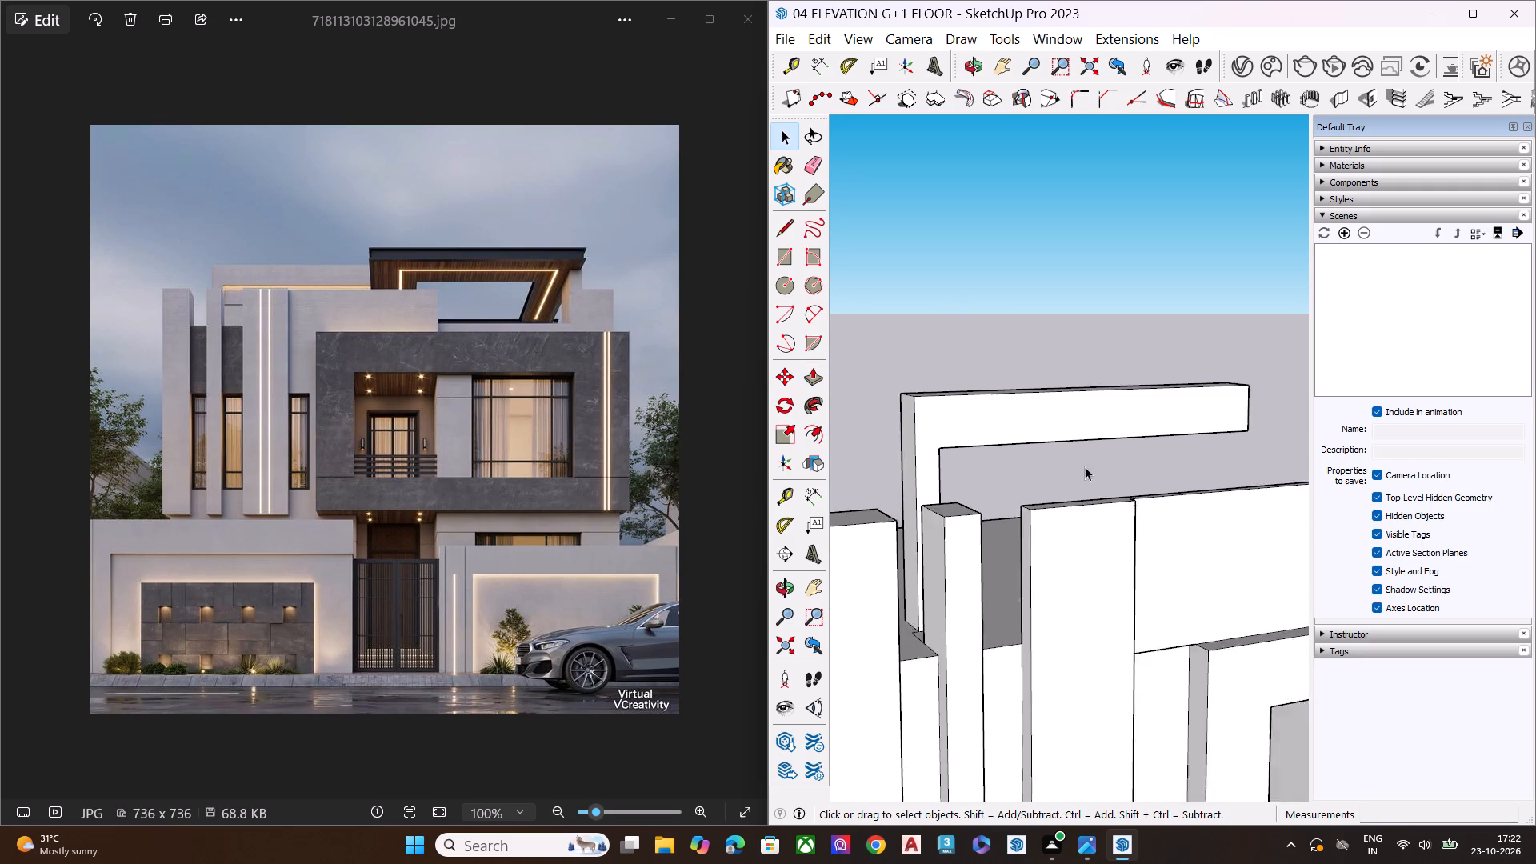
# Examine the vertical fins and the lit beam behind them in the reference photo against the modelled beam.
pyautogui.moveTo(1084, 466); pyautogui.dragTo(904, 408, button='middle')
pyautogui.scroll(-6, 955, 365)
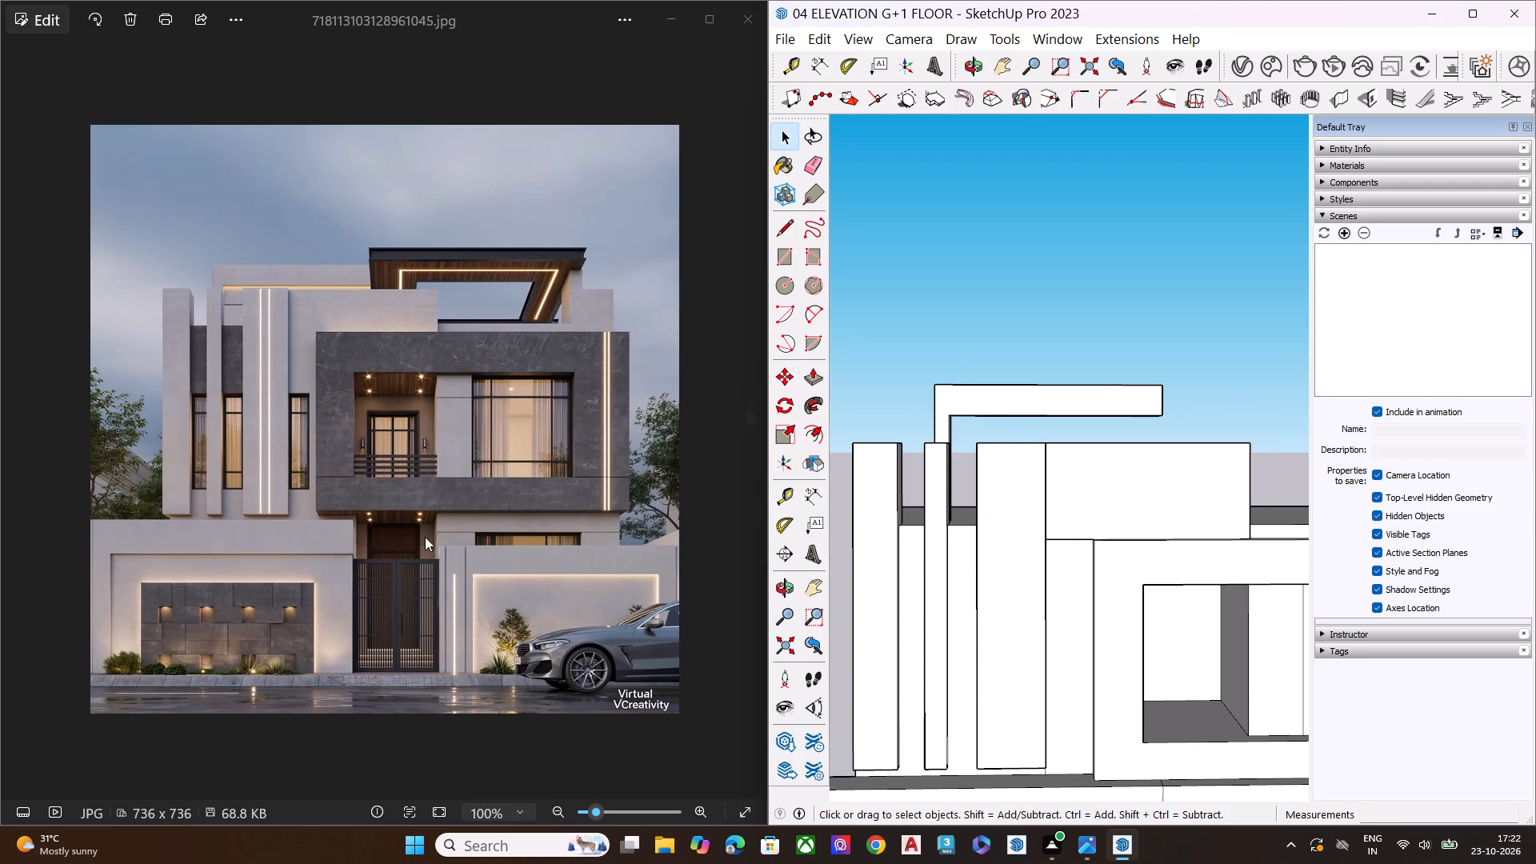
pyautogui.scroll(9, 186, 316)
pyautogui.scroll(-2, 194, 267)
pyautogui.scroll(2, 194, 267)
pyautogui.scroll(-1, 194, 267)
pyautogui.scroll(8, 194, 267)
pyautogui.scroll(-1, 191, 315)
pyautogui.scroll(4, 191, 316)
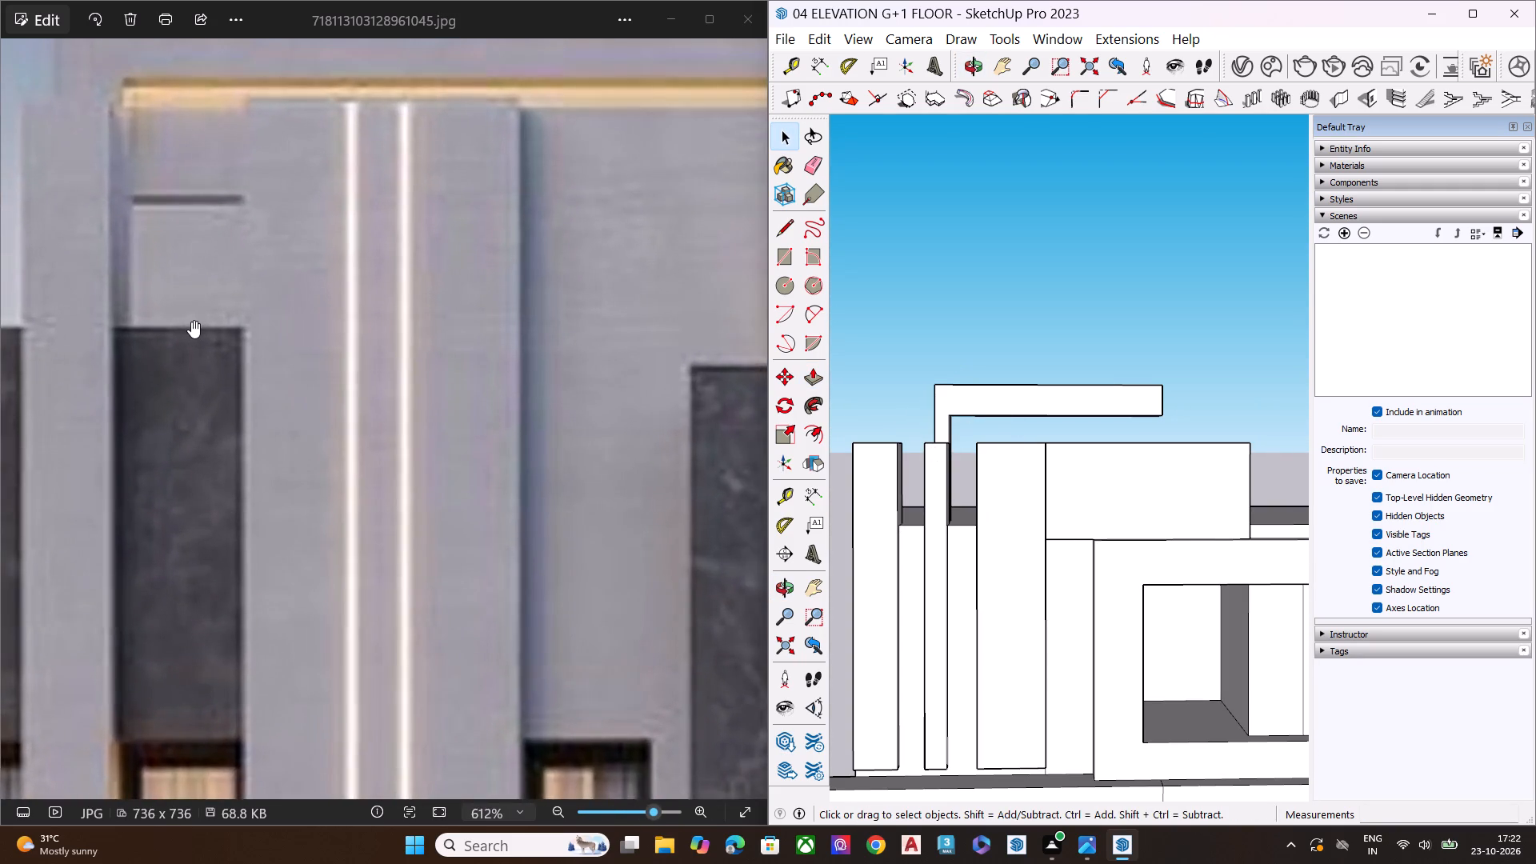
pyautogui.scroll(-4, 192, 326)
pyautogui.scroll(1, 192, 327)
pyautogui.scroll(-1, 192, 327)
pyautogui.scroll(1, 192, 327)
pyautogui.scroll(-13, 192, 327)
pyautogui.scroll(-6, 258, 329)
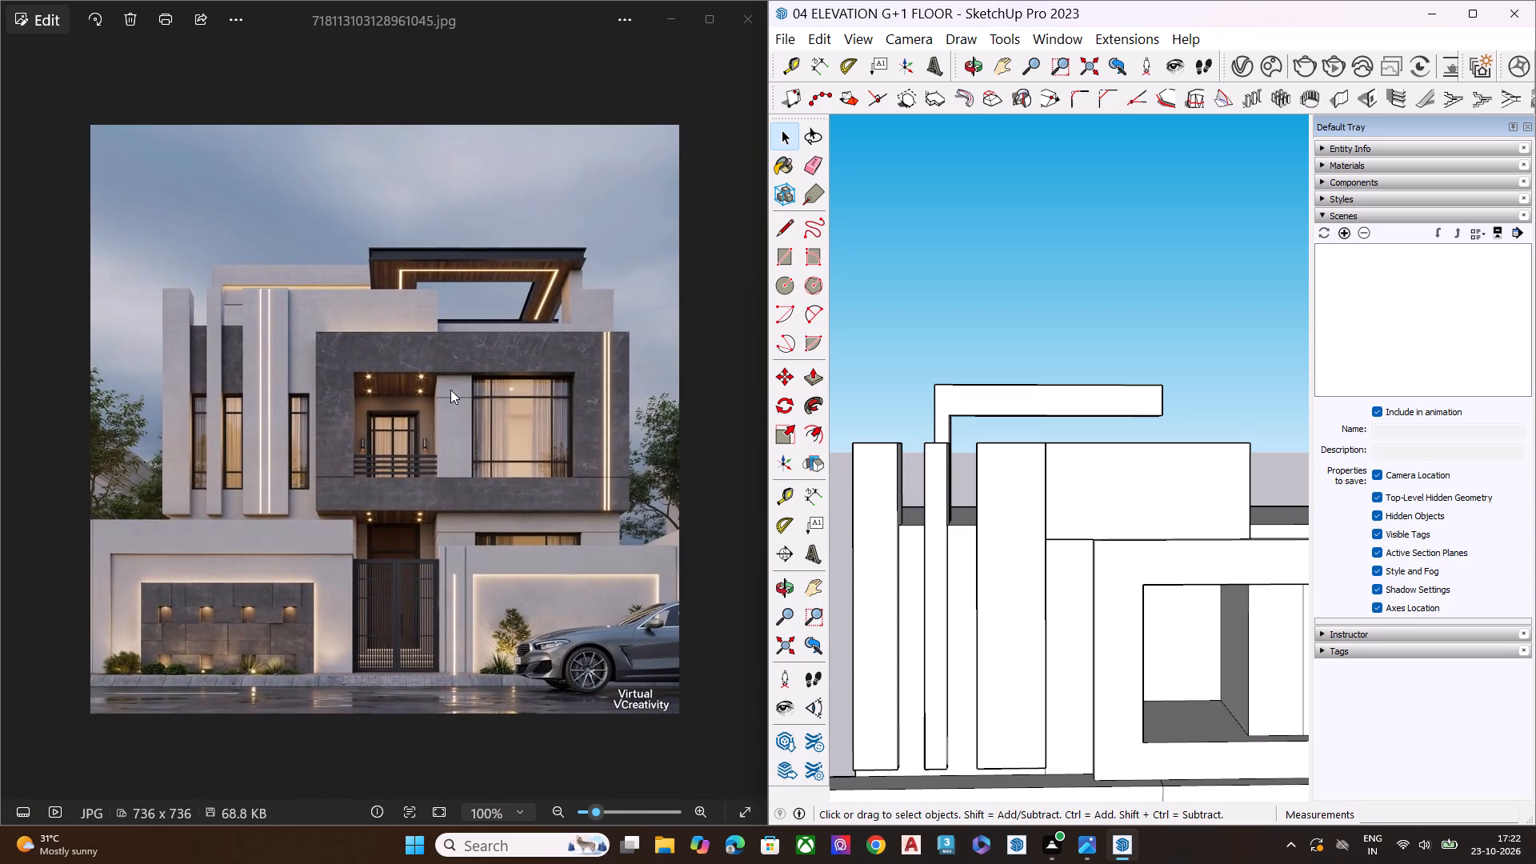
# Examine the wooden rooftop pergola frame in the reference photo and compare it with the model's roof area.
pyautogui.scroll(-7, 1006, 416)
pyautogui.moveTo(1146, 498); pyautogui.dragTo(1054, 510, button='middle')
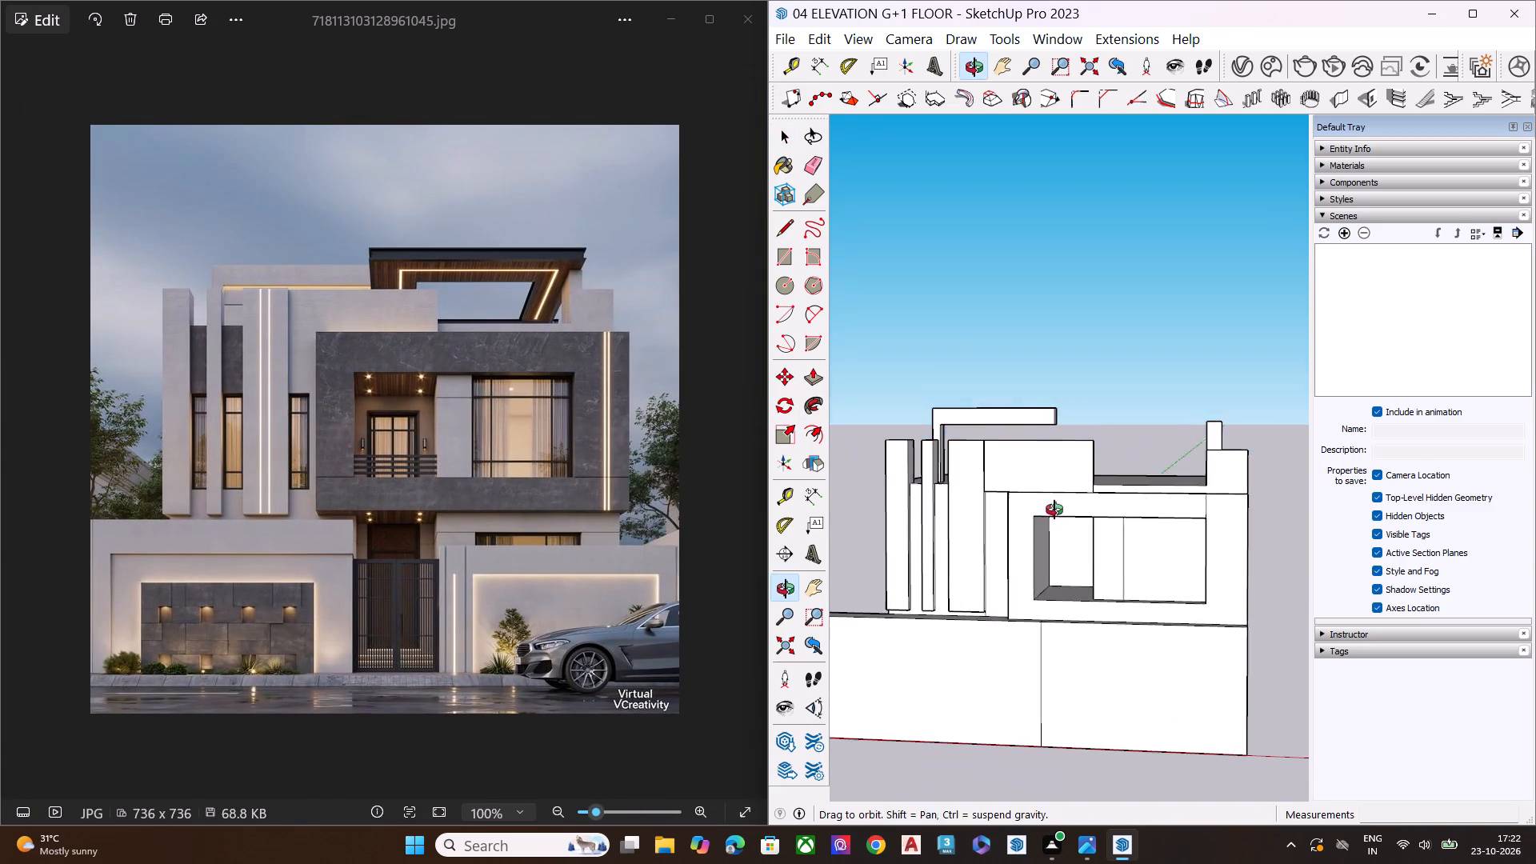
pyautogui.moveTo(1054, 510); pyautogui.dragTo(1034, 508, button='middle')
pyautogui.moveTo(1159, 445); pyautogui.dragTo(1271, 554, button='middle')
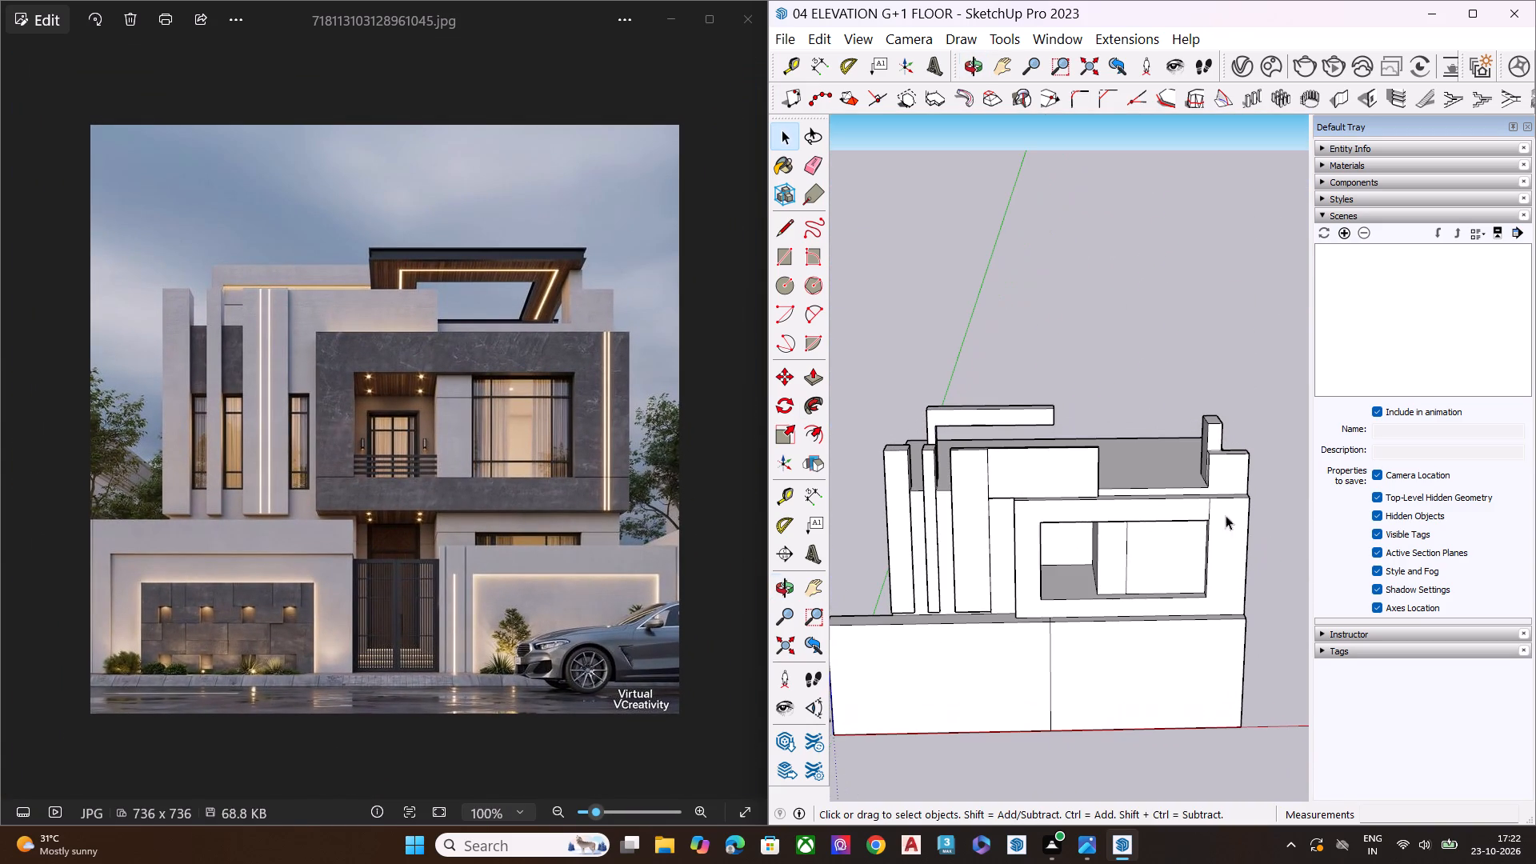
pyautogui.scroll(2, 471, 360)
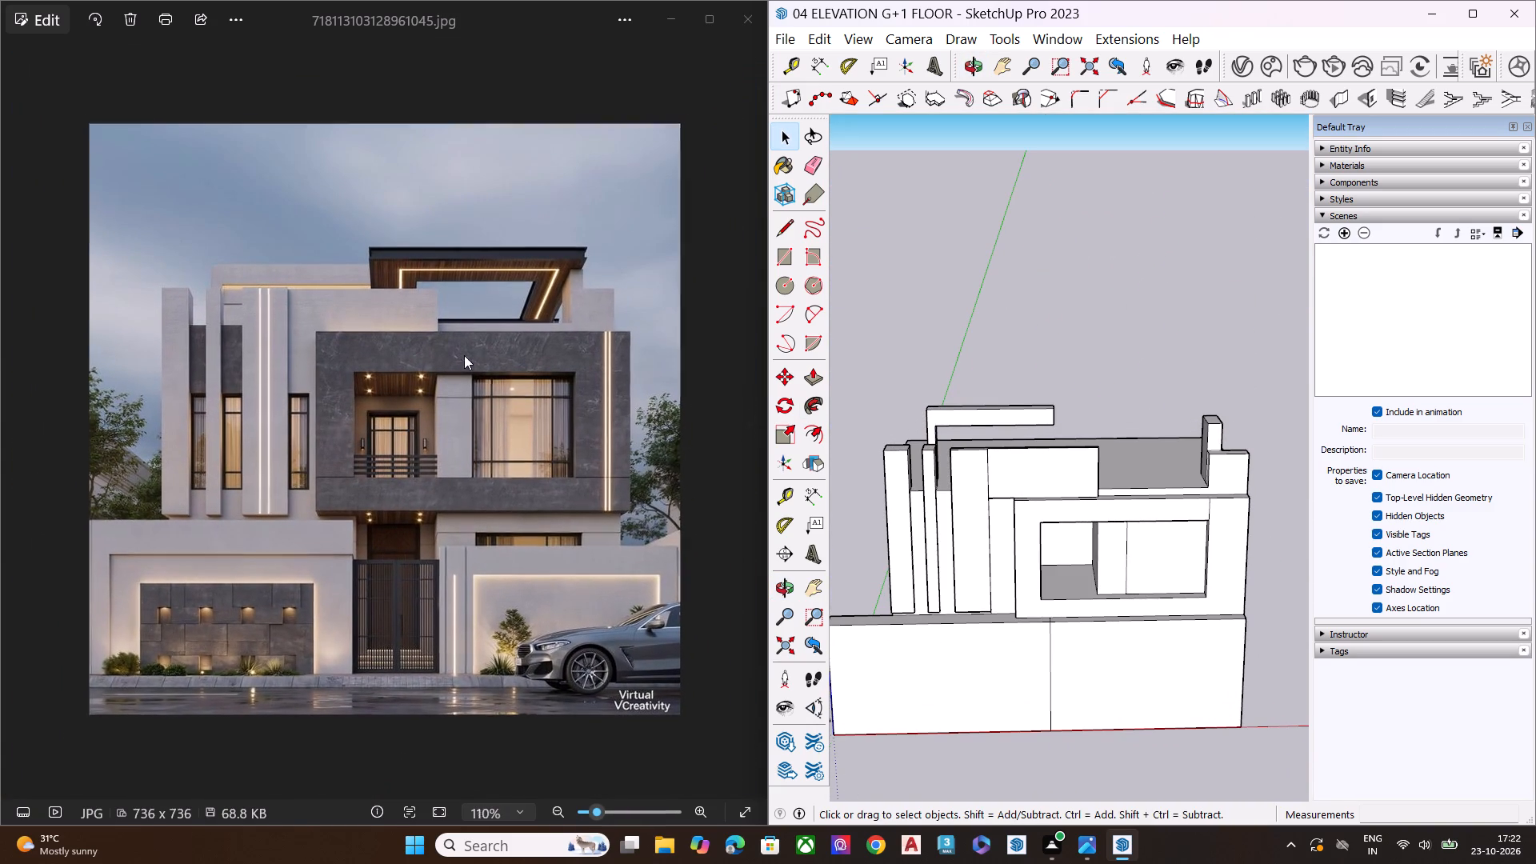
pyautogui.scroll(4, 464, 355)
pyautogui.scroll(-1, 478, 332)
pyautogui.scroll(6, 505, 315)
pyautogui.scroll(-1, 582, 274)
pyautogui.scroll(5, 582, 273)
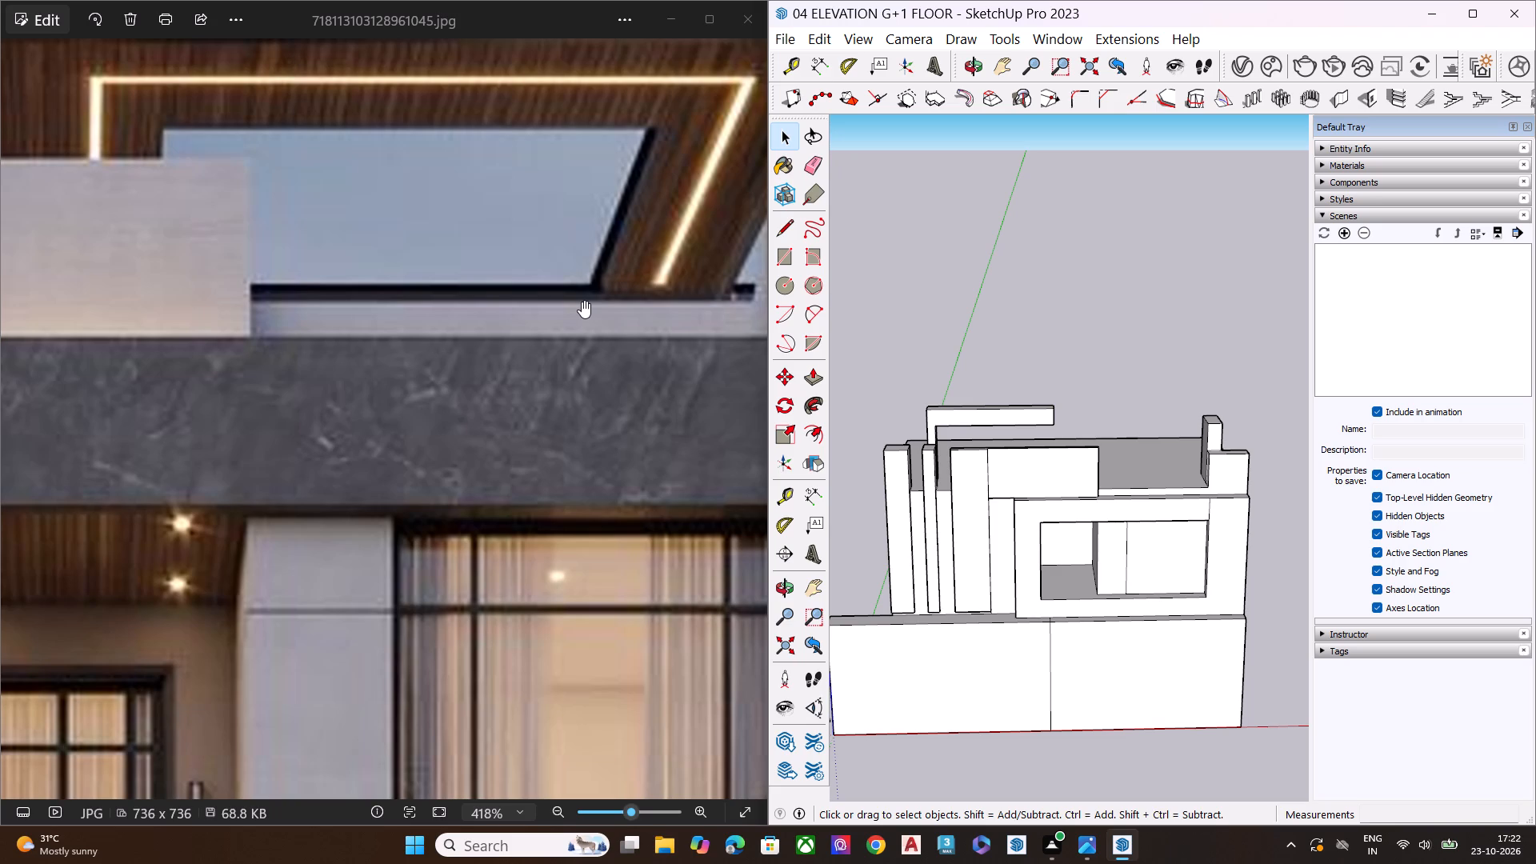
pyautogui.scroll(-8, 944, 392)
pyautogui.moveTo(1028, 553); pyautogui.dragTo(890, 517, button='middle')
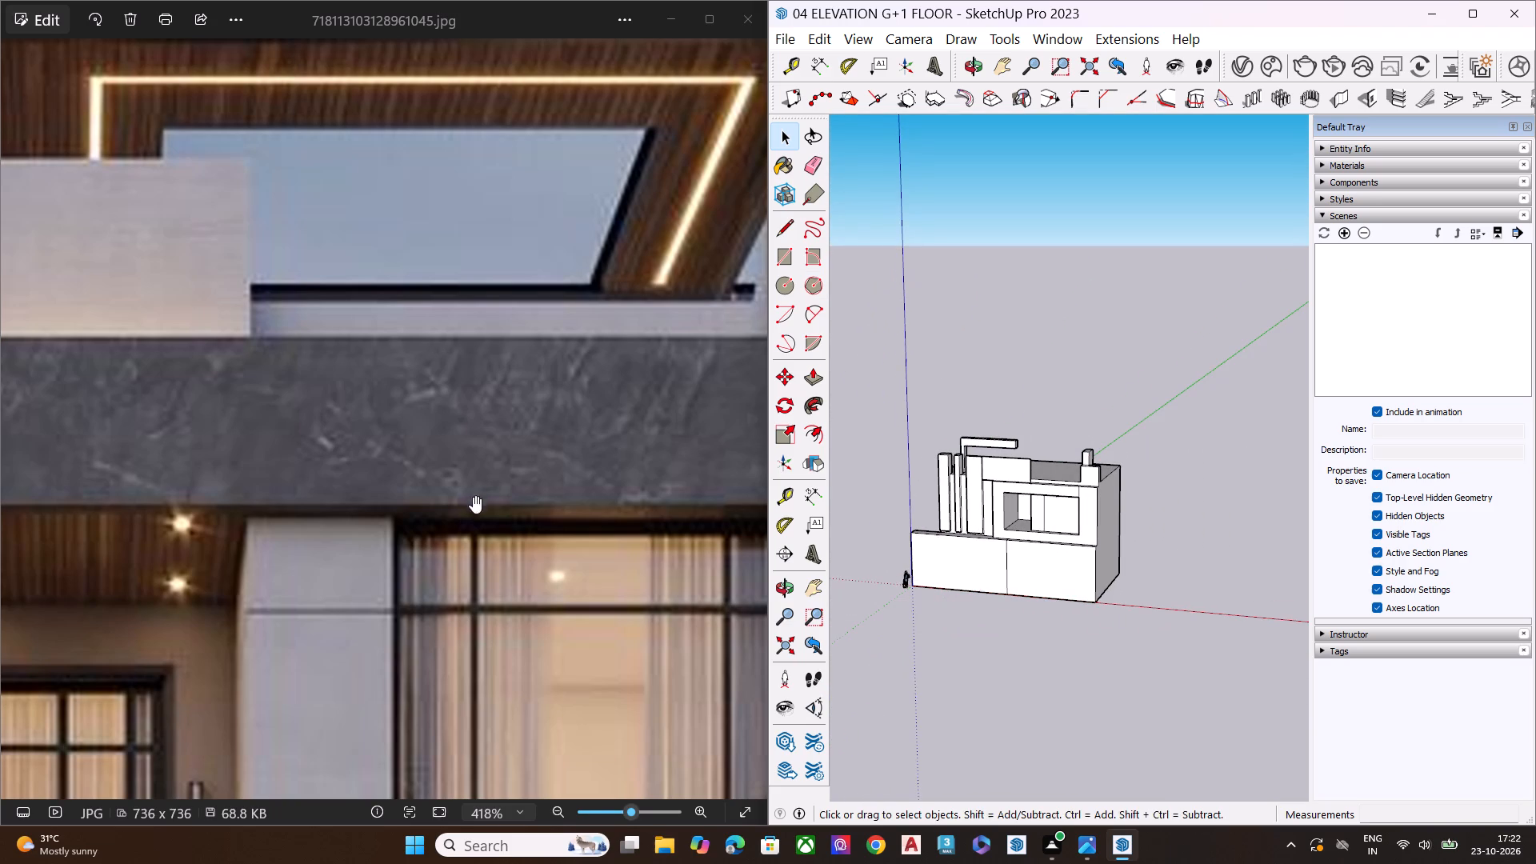
pyautogui.scroll(-8, 466, 512)
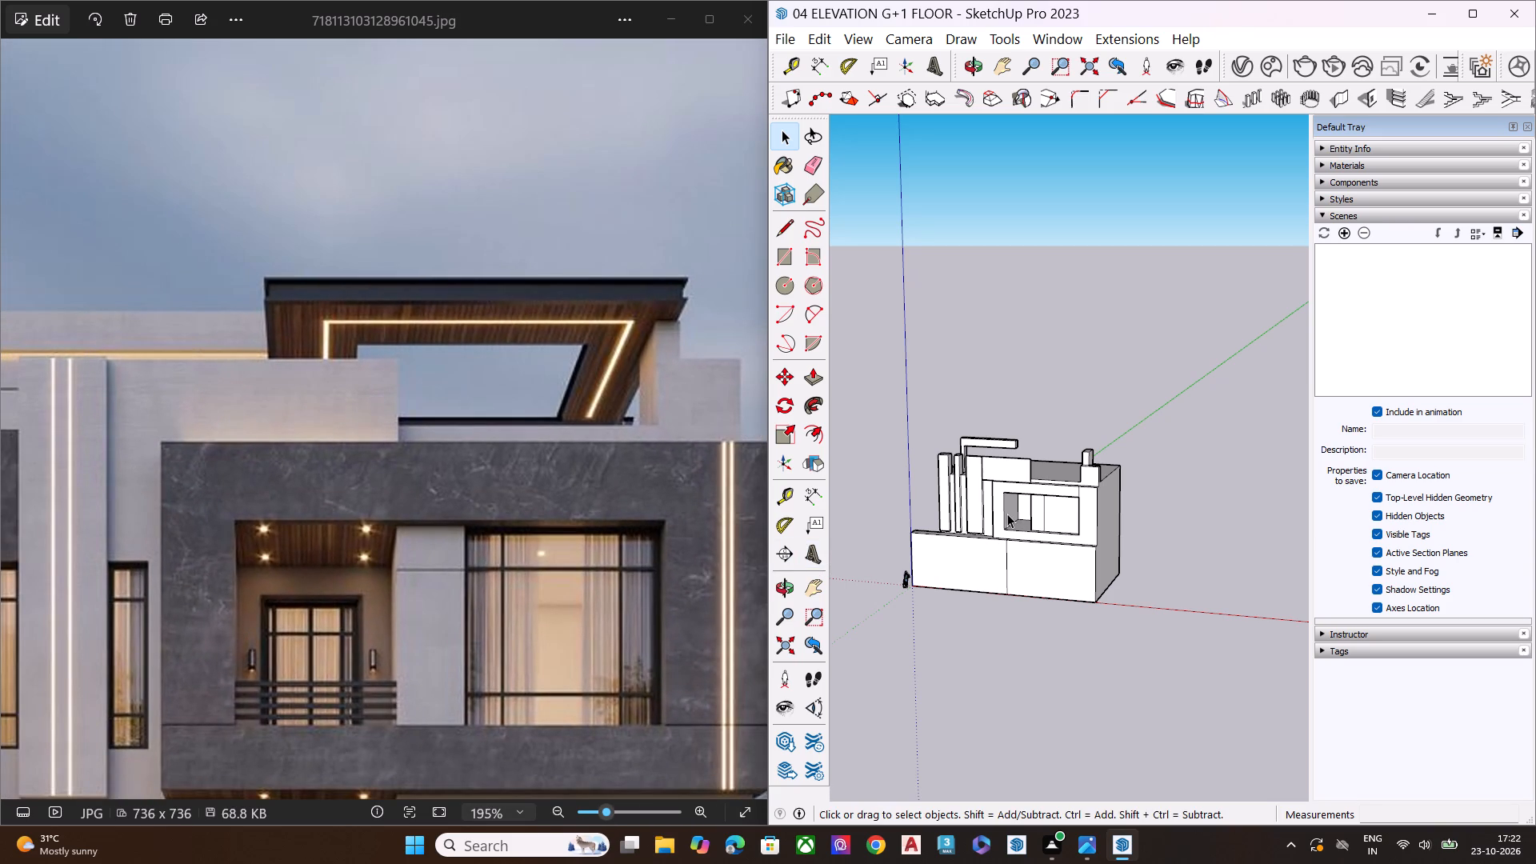
pyautogui.scroll(3, 1037, 446)
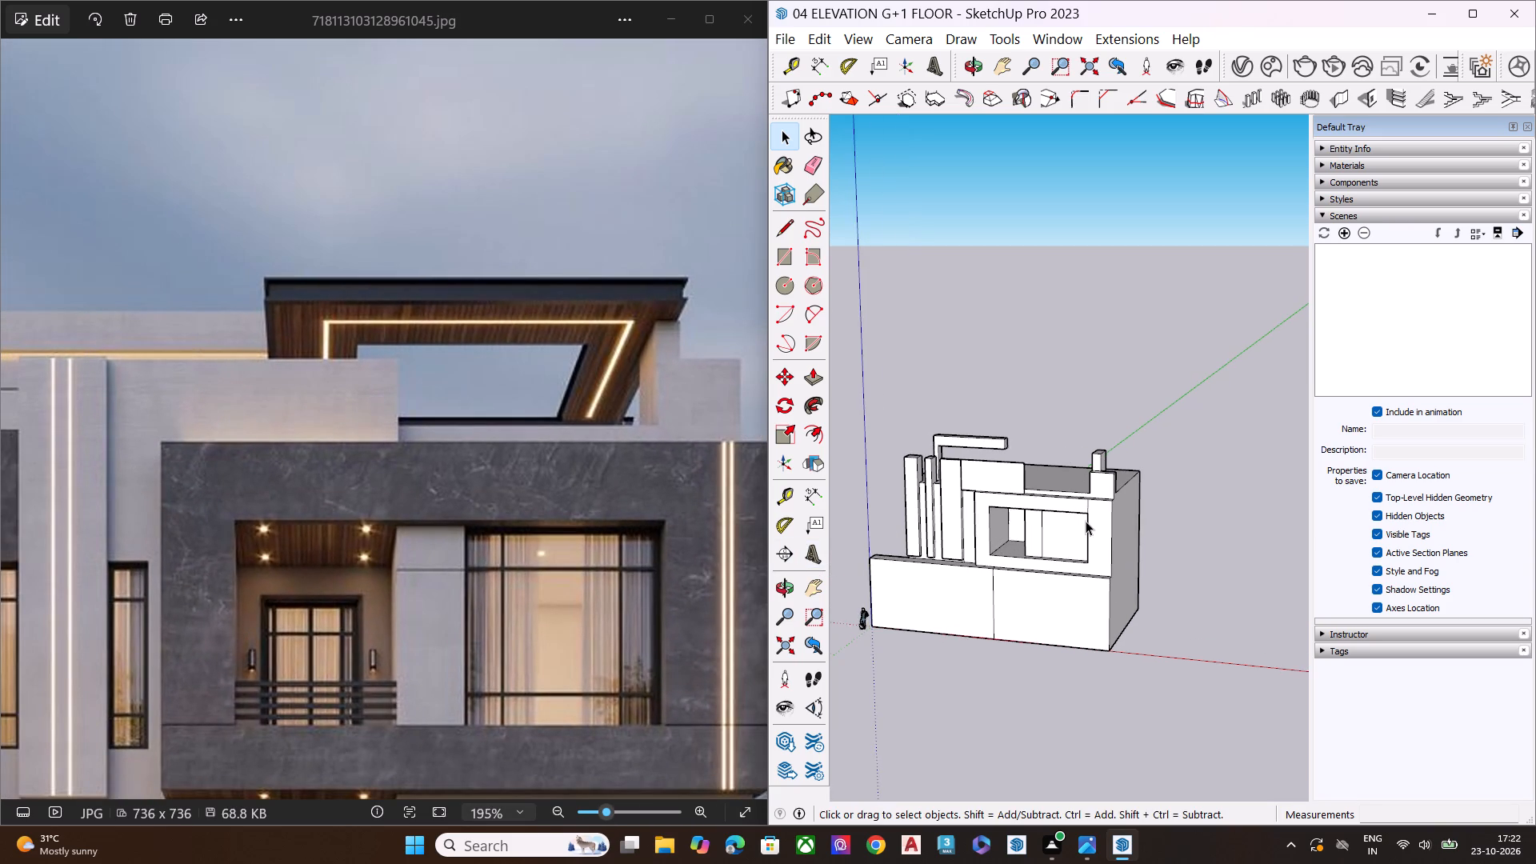
pyautogui.moveTo(1081, 522); pyautogui.dragTo(1043, 706, button='middle')
pyautogui.scroll(1, 1005, 453)
pyautogui.scroll(-1, 1005, 453)
pyautogui.scroll(2, 1005, 453)
pyautogui.scroll(-1, 1005, 453)
pyautogui.scroll(4, 1005, 453)
pyautogui.moveTo(1023, 500); pyautogui.dragTo(1134, 601, button='middle')
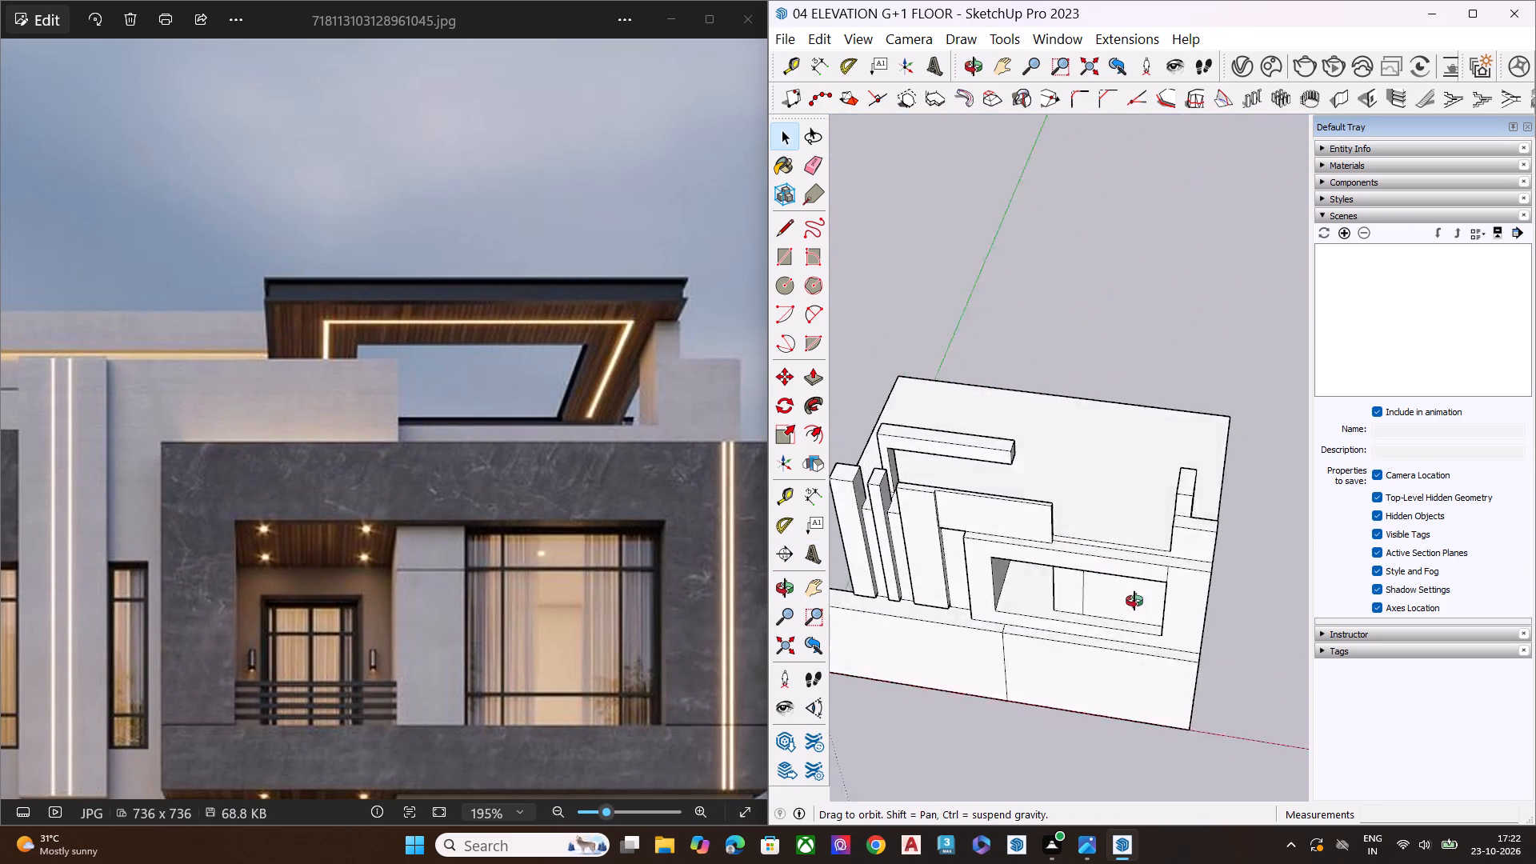
pyautogui.moveTo(1134, 601); pyautogui.dragTo(1224, 584, button='middle')
pyautogui.scroll(5, 490, 284)
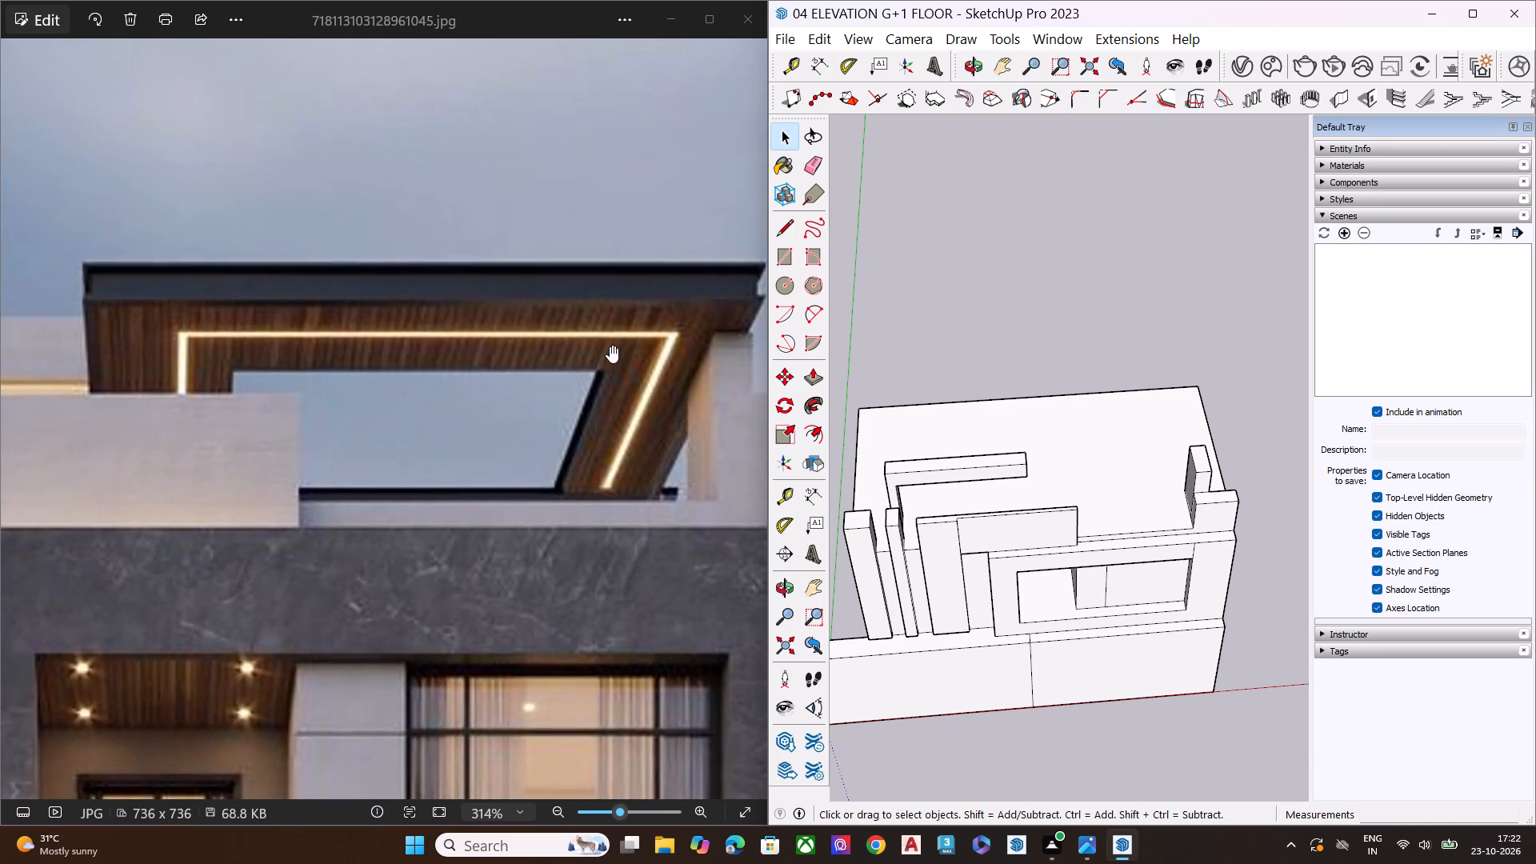
pyautogui.scroll(-9, 542, 340)
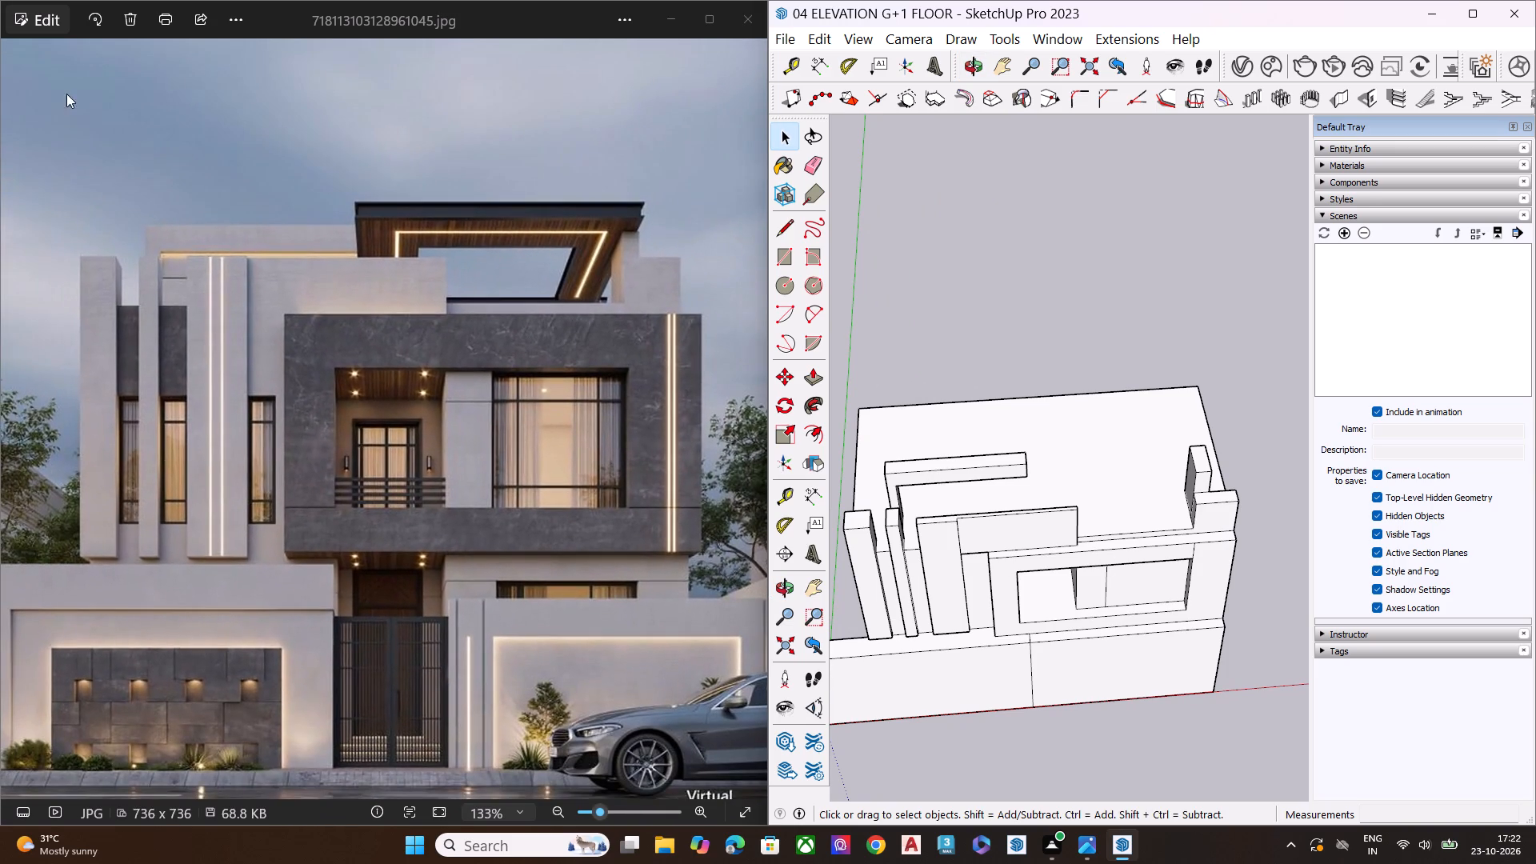
pyautogui.scroll(-5, 890, 356)
pyautogui.moveTo(924, 430); pyautogui.dragTo(922, 254, button='middle')
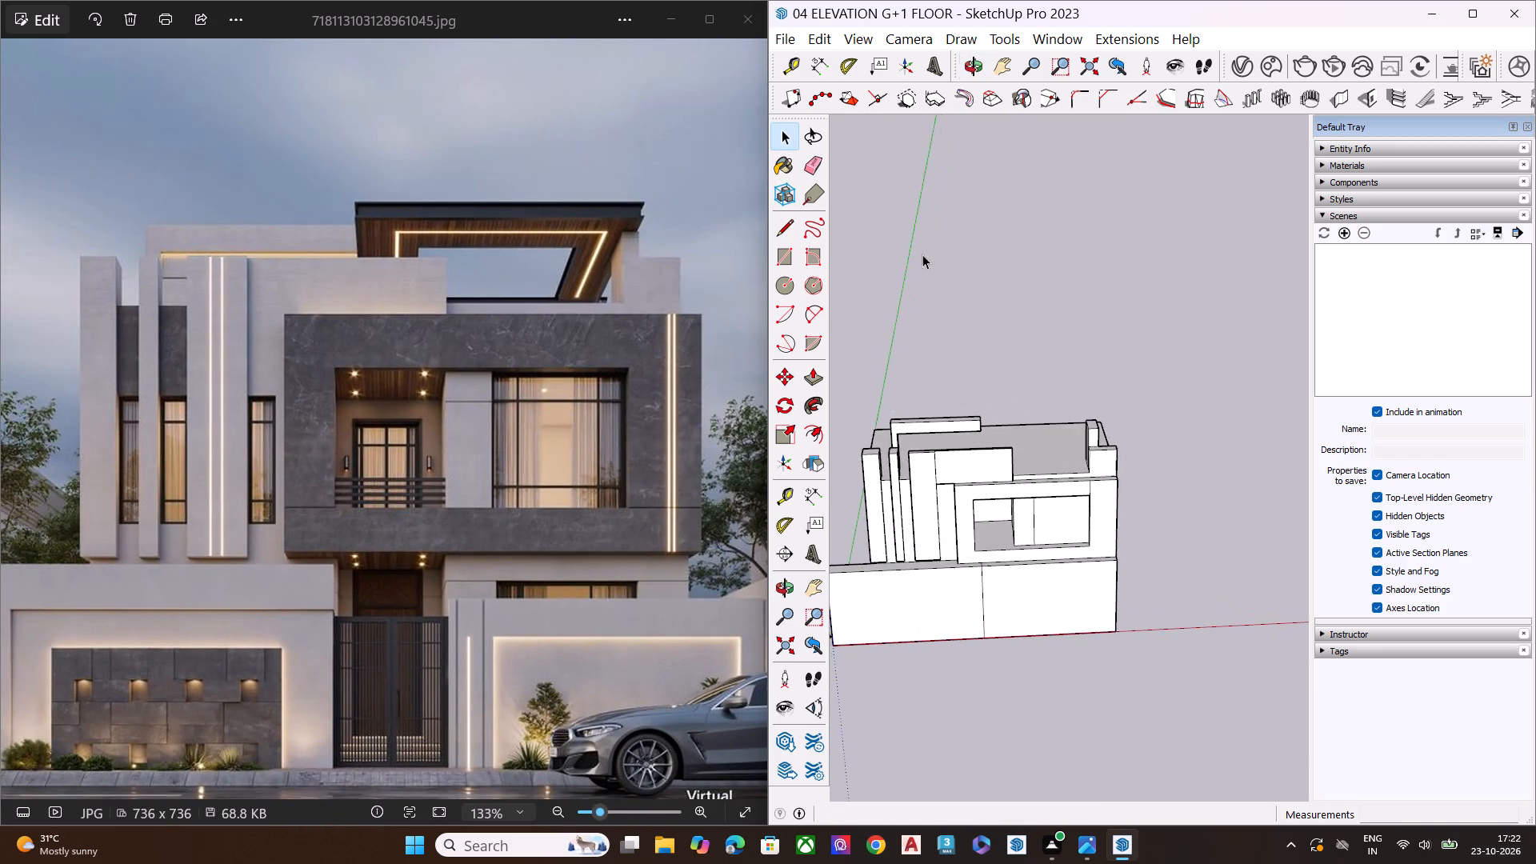
pyautogui.scroll(6, 974, 409)
pyautogui.moveTo(1004, 484); pyautogui.dragTo(881, 540, button='middle')
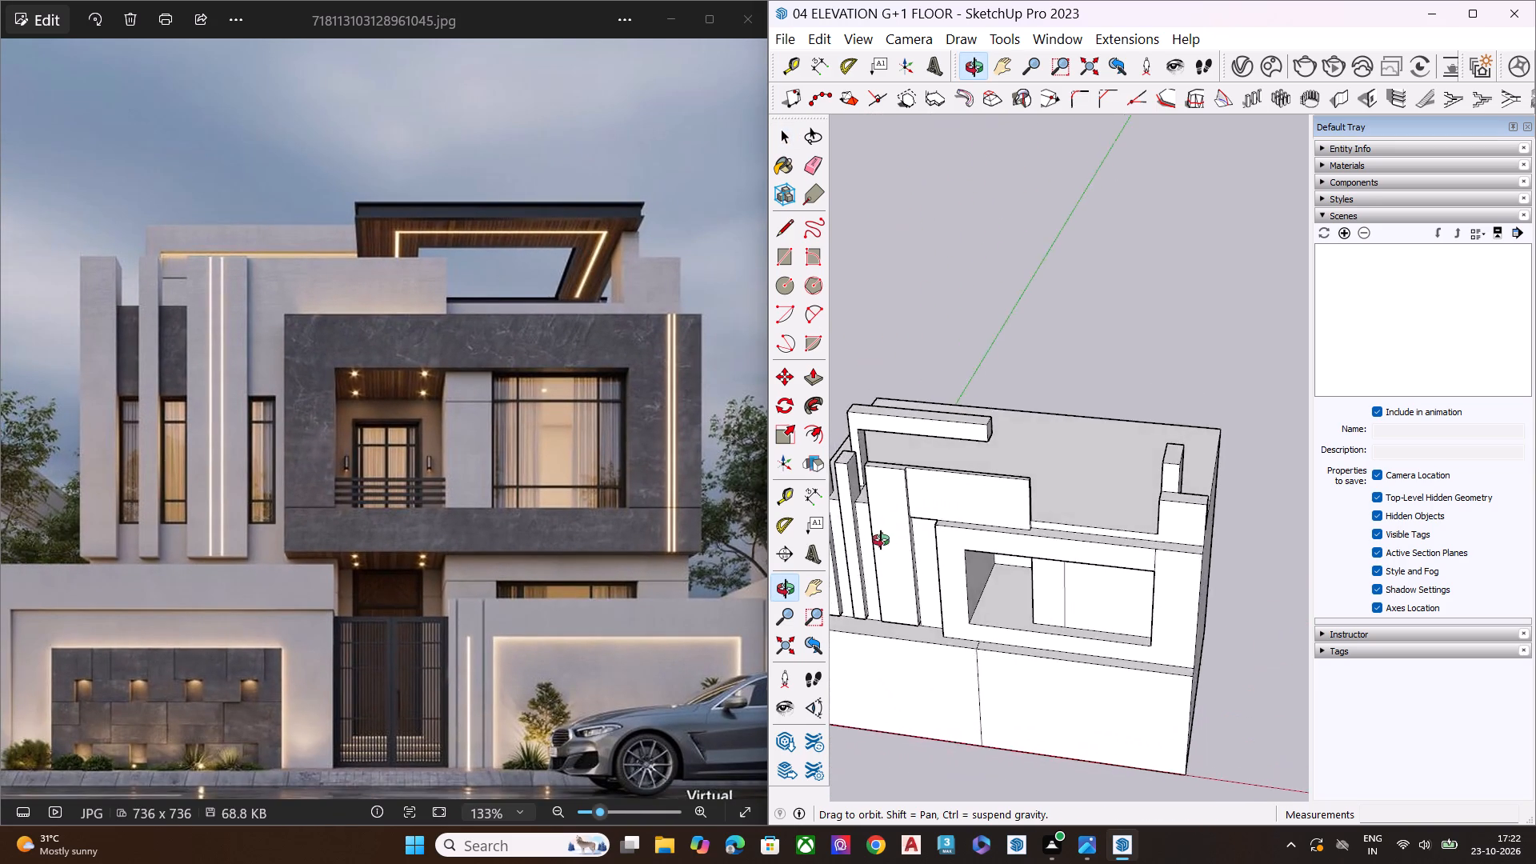
pyautogui.moveTo(881, 540); pyautogui.dragTo(1006, 334, button='middle')
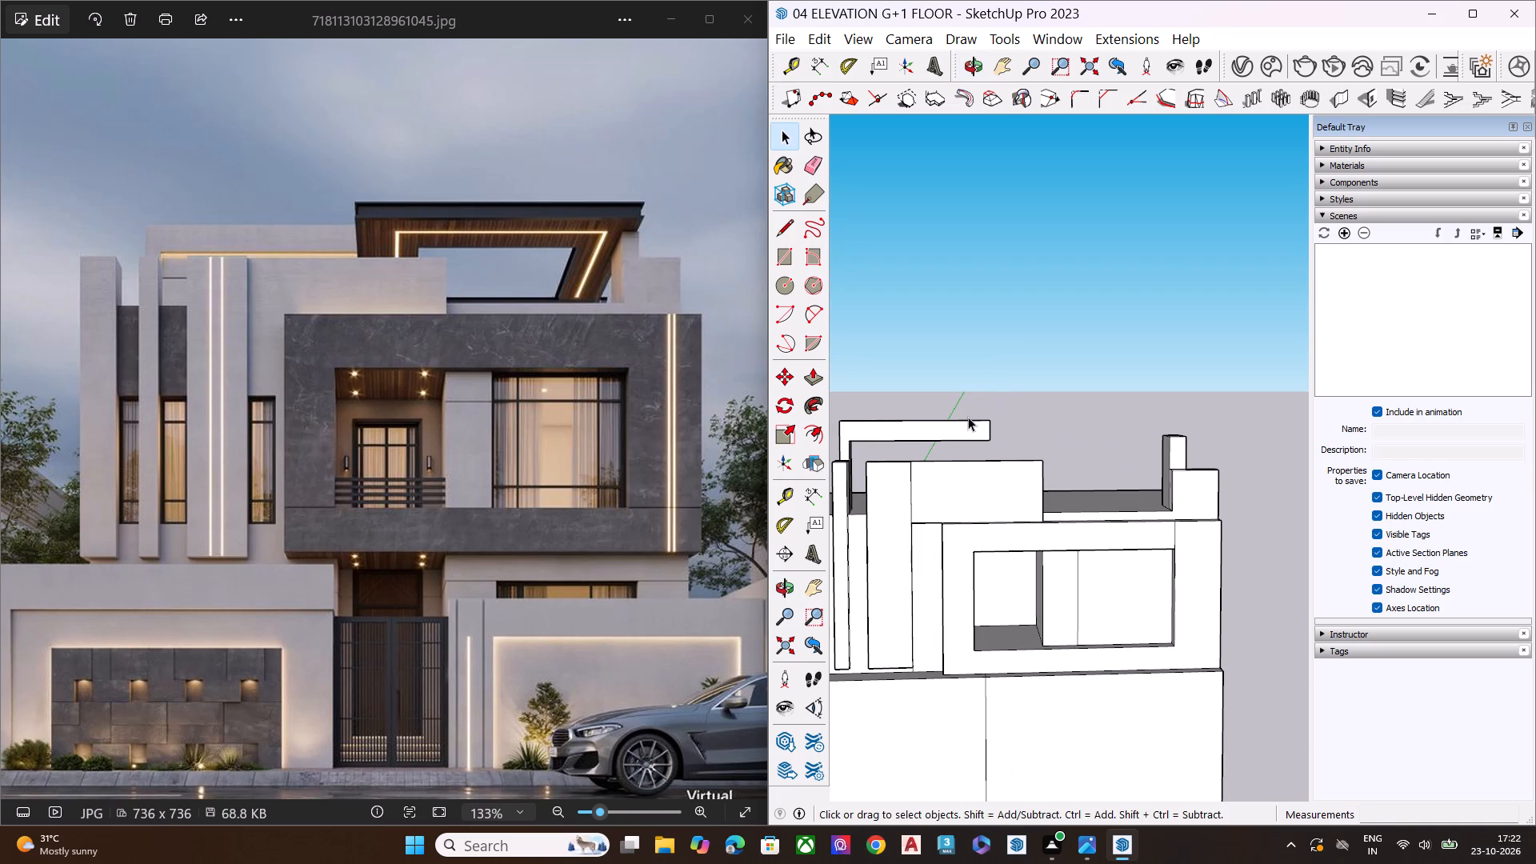
# Push the top face of the rooftop post at the far end of the roof down about 8 3/4".
pyautogui.scroll(8, 1140, 407)
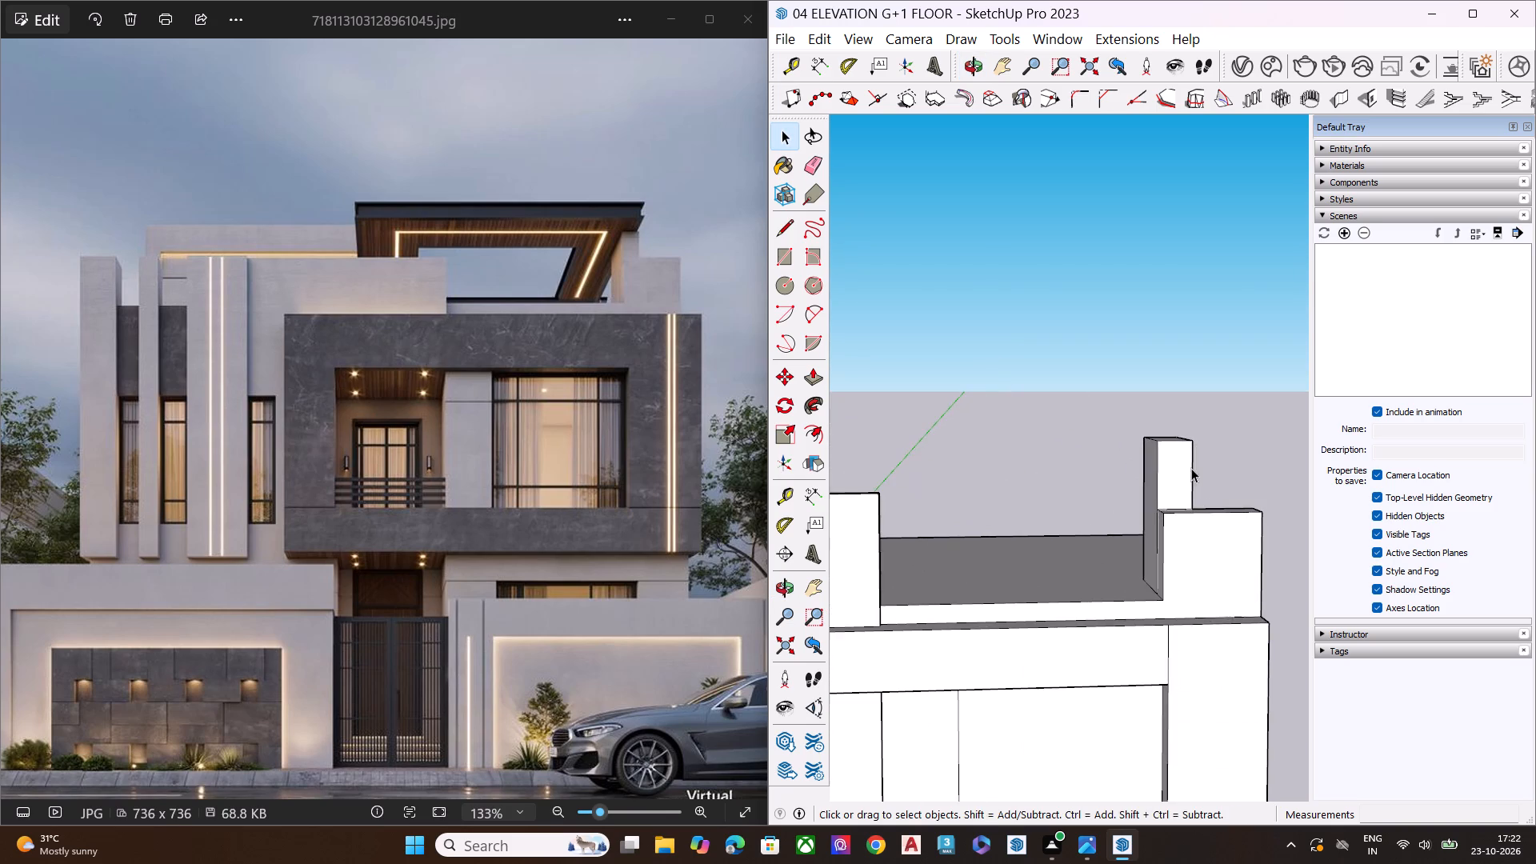
pyautogui.moveTo(1174, 485); pyautogui.dragTo(1230, 445, button='middle')
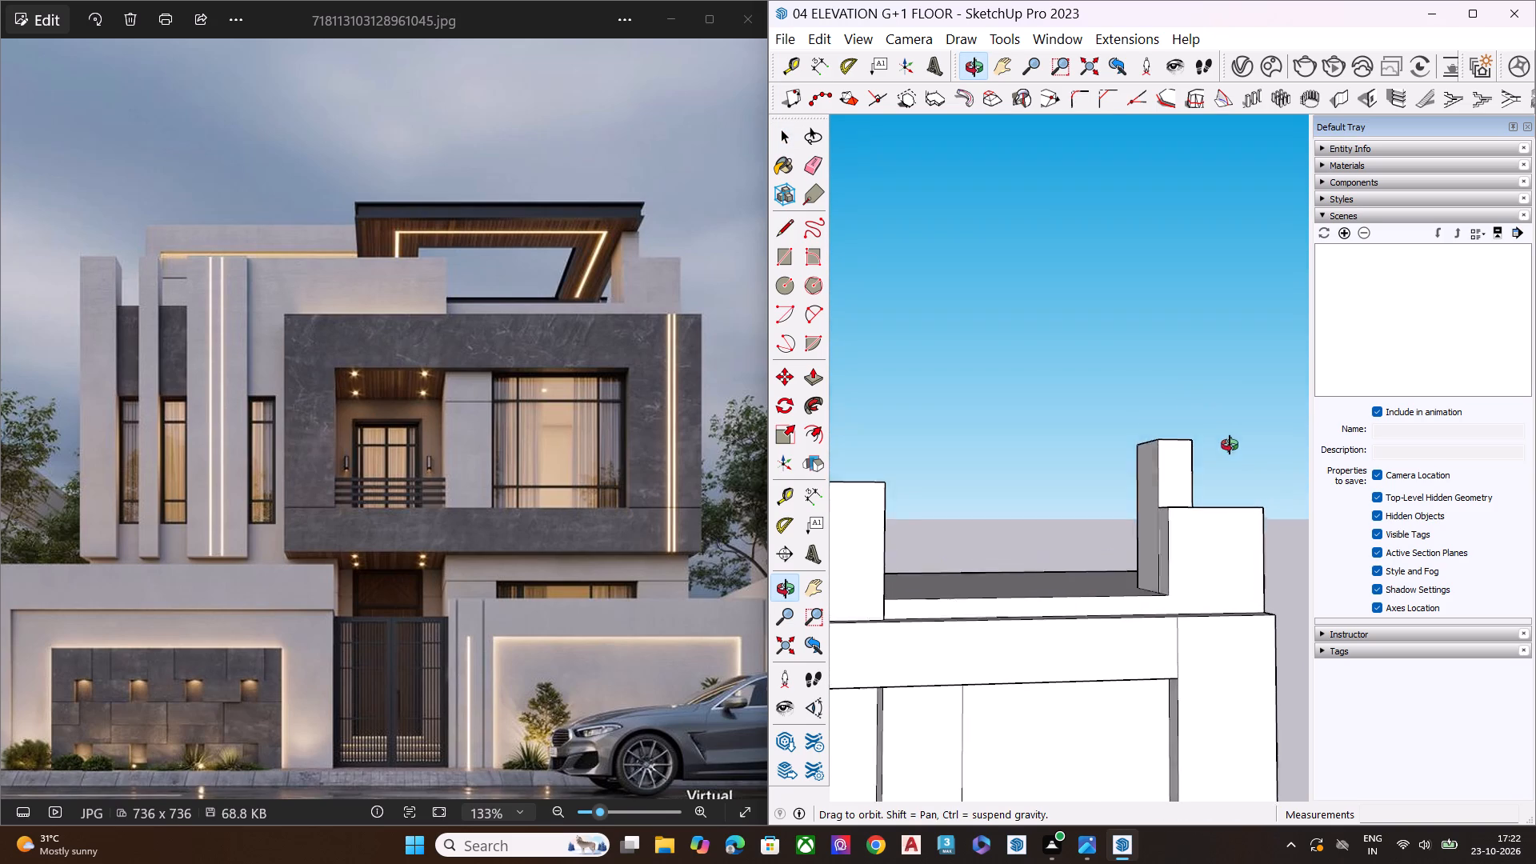
pyautogui.moveTo(1230, 445); pyautogui.dragTo(1252, 472, button='middle')
pyautogui.moveTo(1206, 499); pyautogui.dragTo(1274, 747, button='middle')
pyautogui.scroll(2, 1244, 618)
pyautogui.scroll(-2, 1186, 526)
pyautogui.scroll(2, 1184, 510)
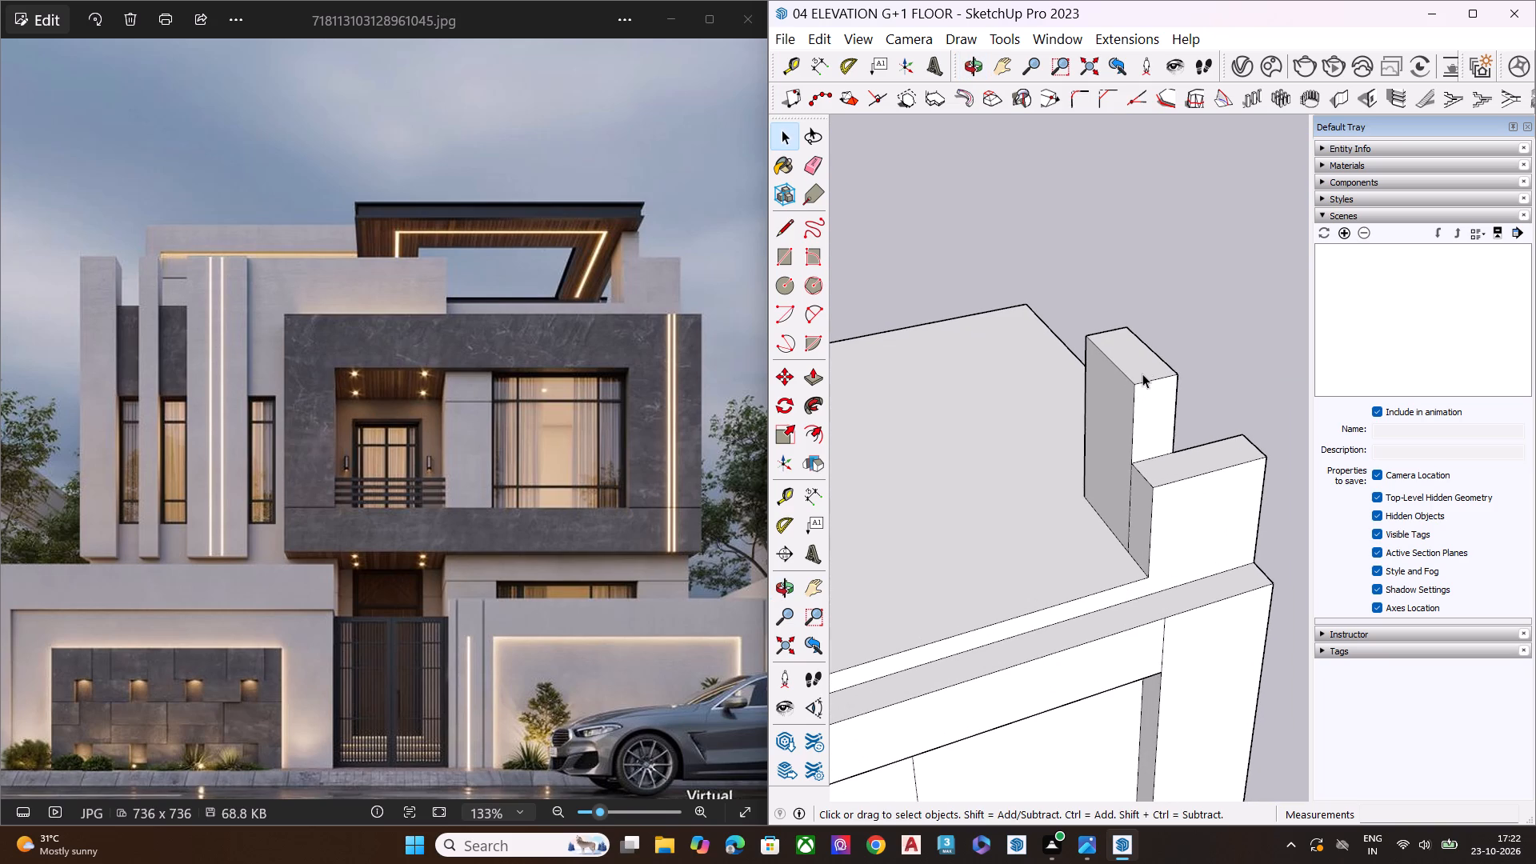
pyautogui.click(1144, 366)
pyautogui.press('p')
pyautogui.click(1144, 366)
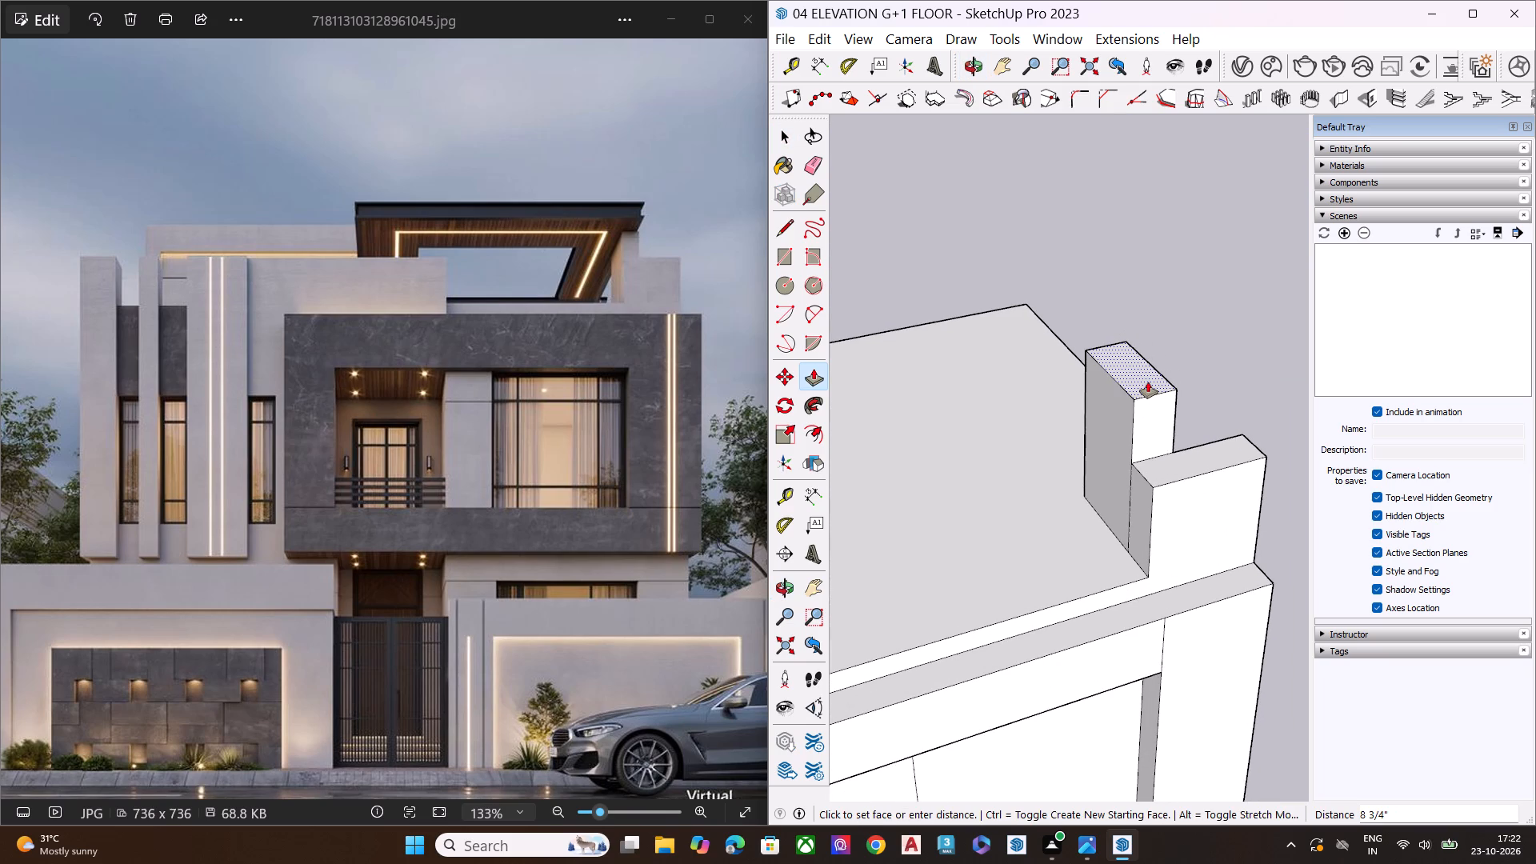
pyautogui.click(1149, 381)
pyautogui.press('space')
pyautogui.click(1205, 350)
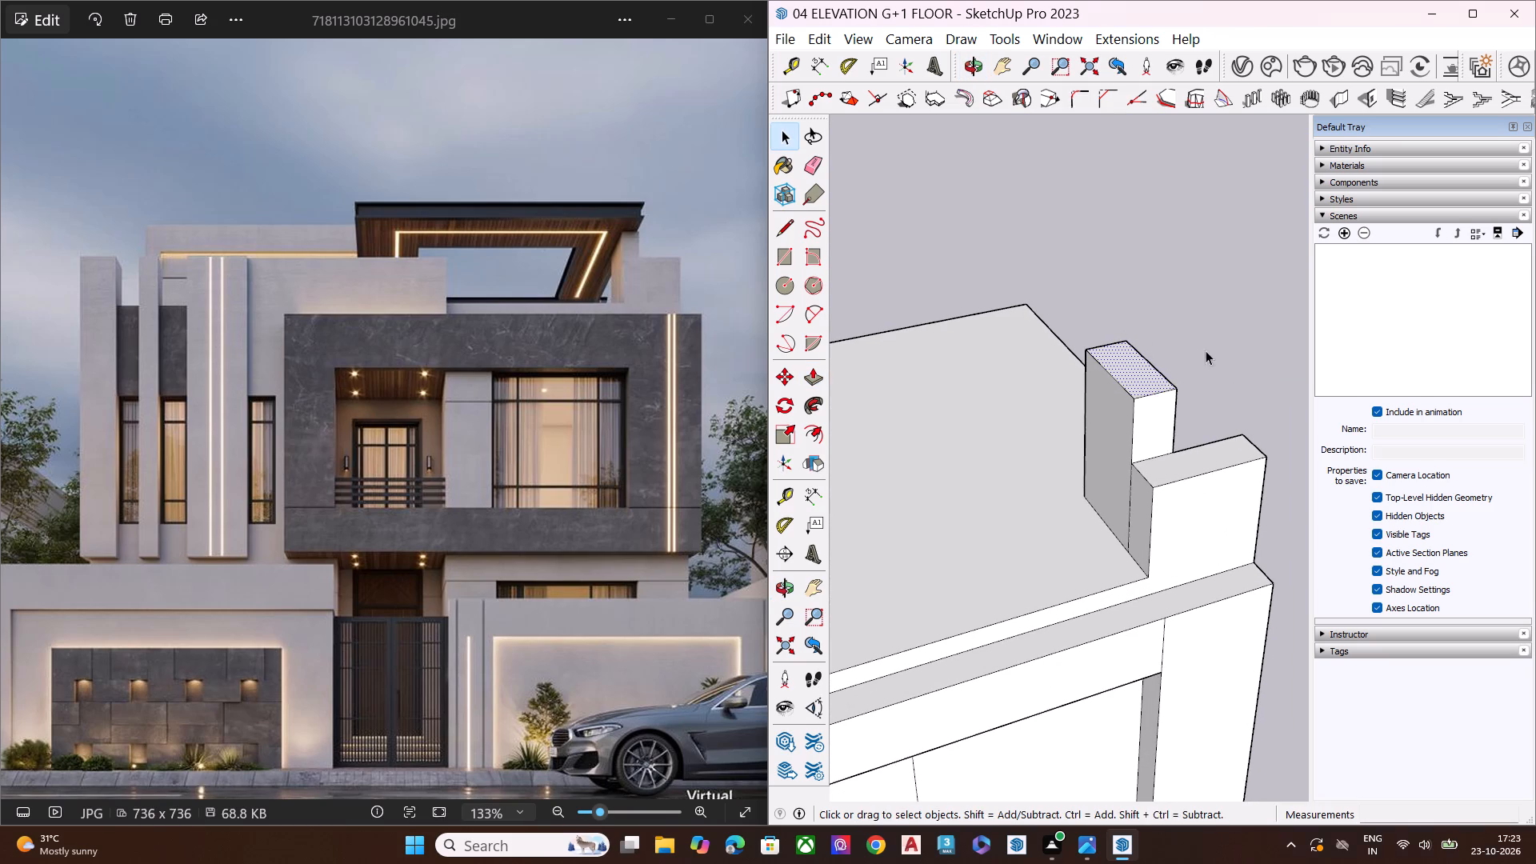
# Examine the cantilevered rooftop beam's free end and the opposite post from the side, where the pergola frame should span.
pyautogui.moveTo(1224, 458); pyautogui.dragTo(1043, 229, button='middle')
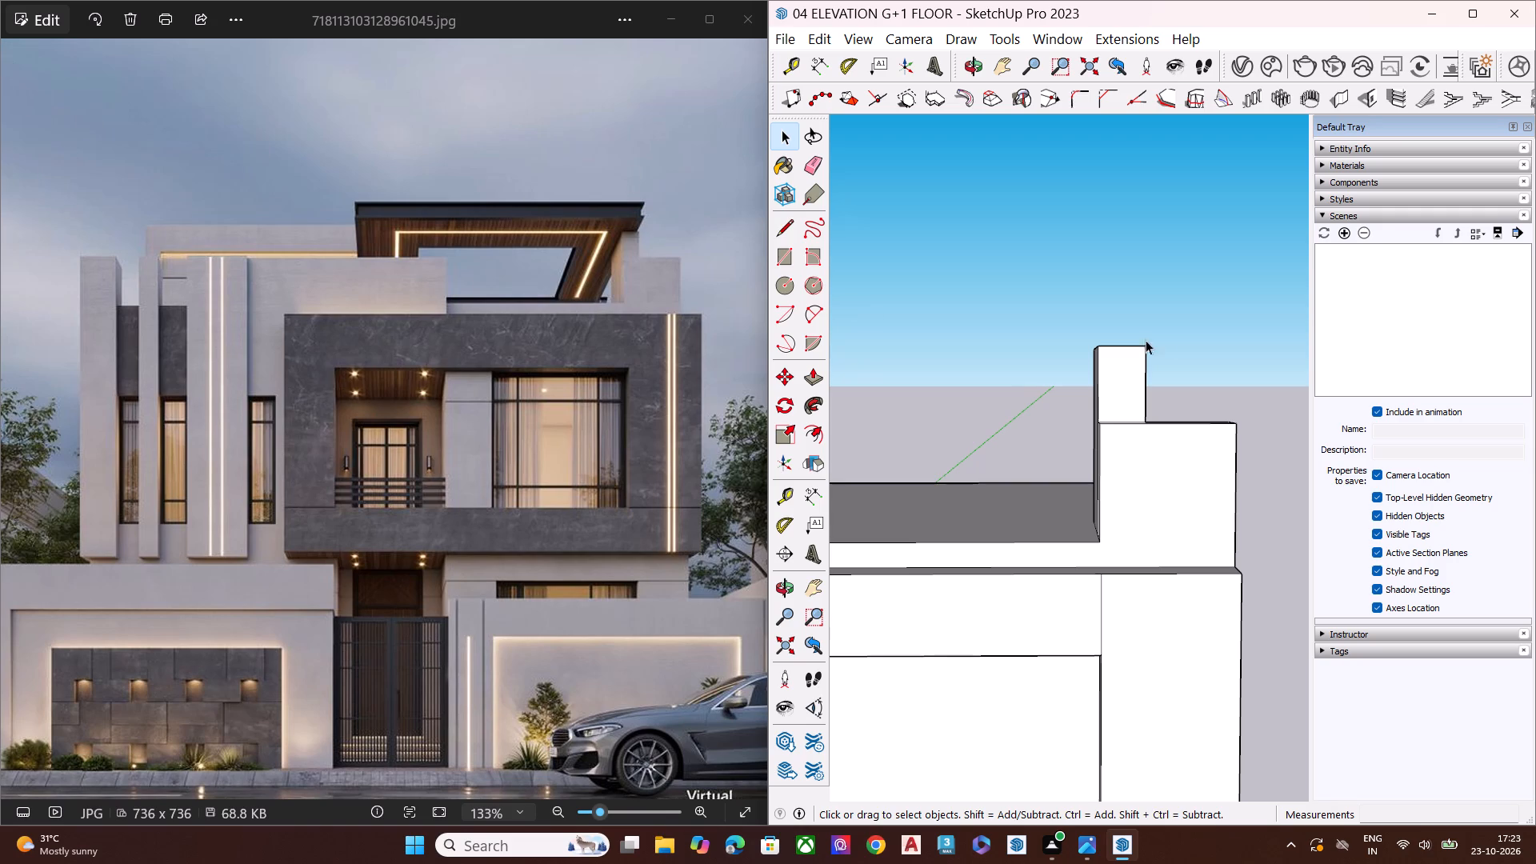
pyautogui.scroll(-4, 1158, 374)
pyautogui.moveTo(1098, 447); pyautogui.dragTo(870, 486, button='middle')
pyautogui.press('space')
pyautogui.click(1054, 294)
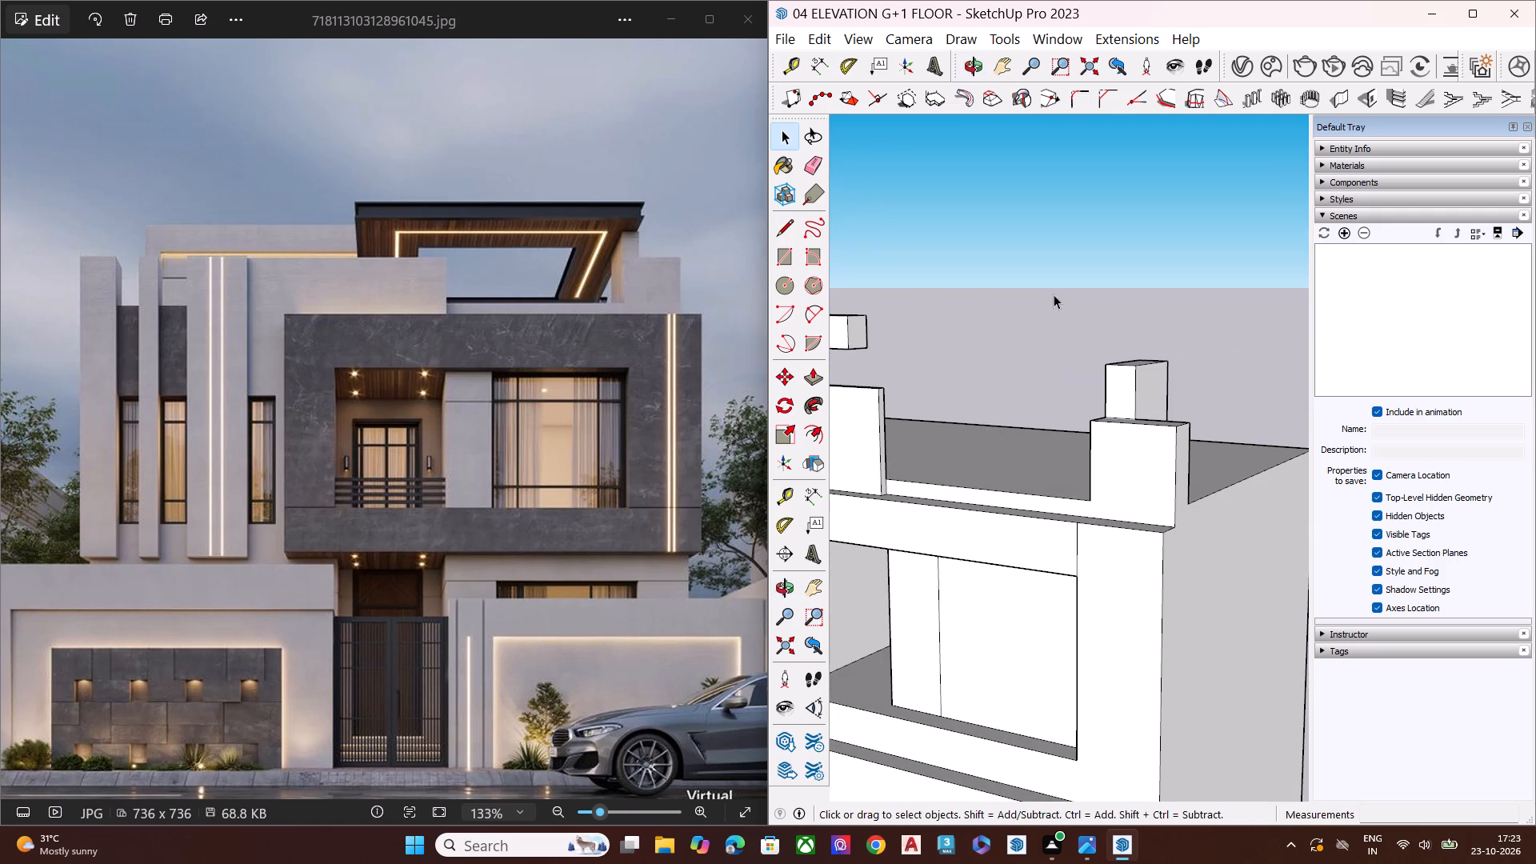
pyautogui.scroll(1, 1232, 494)
pyautogui.moveTo(1202, 487); pyautogui.dragTo(977, 439, button='middle')
pyautogui.scroll(4, 896, 295)
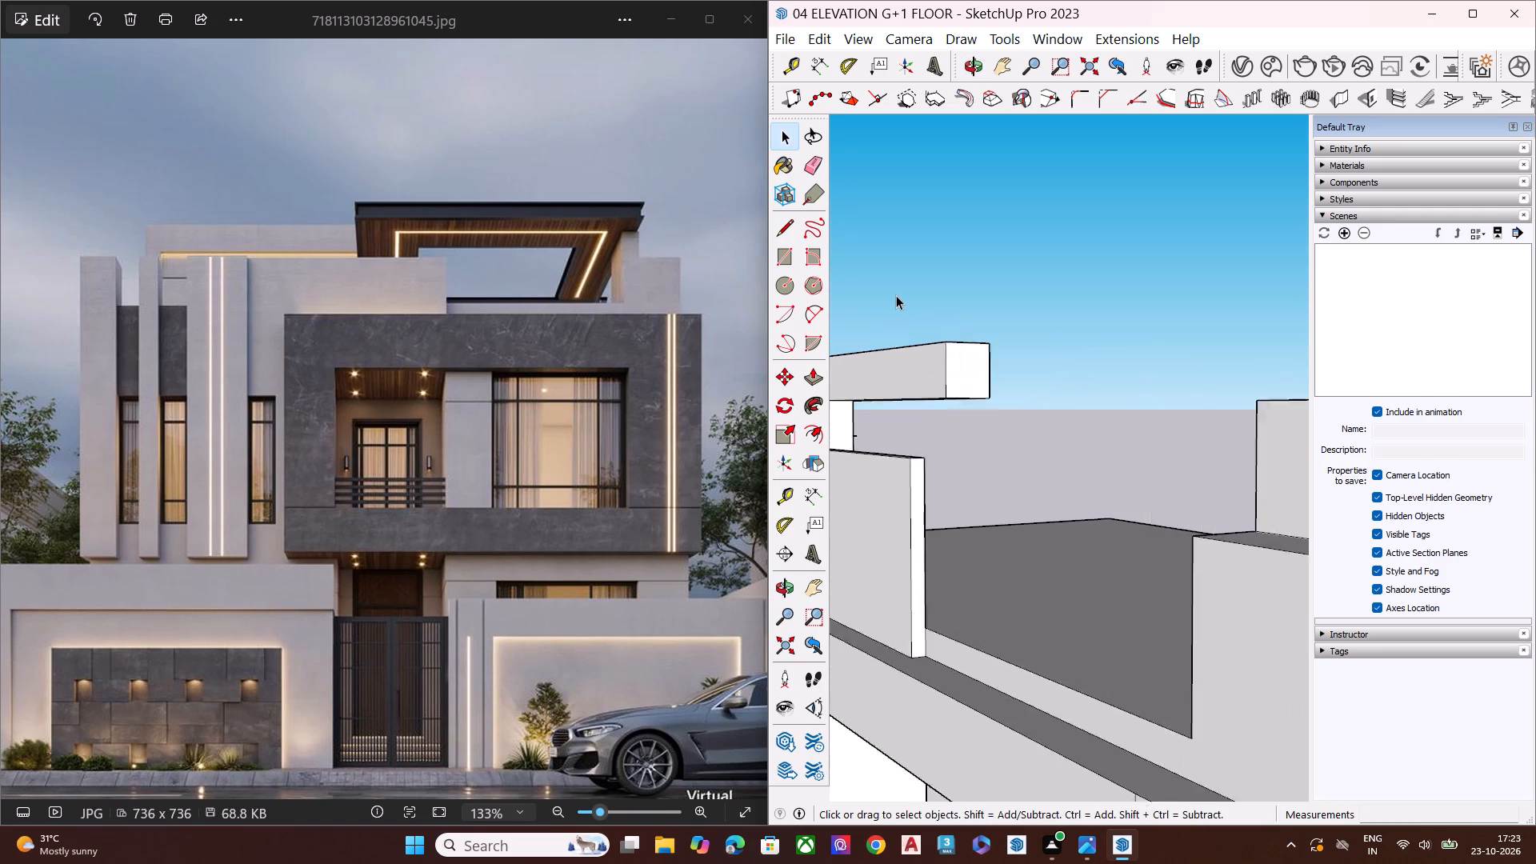
pyautogui.scroll(2, 896, 295)
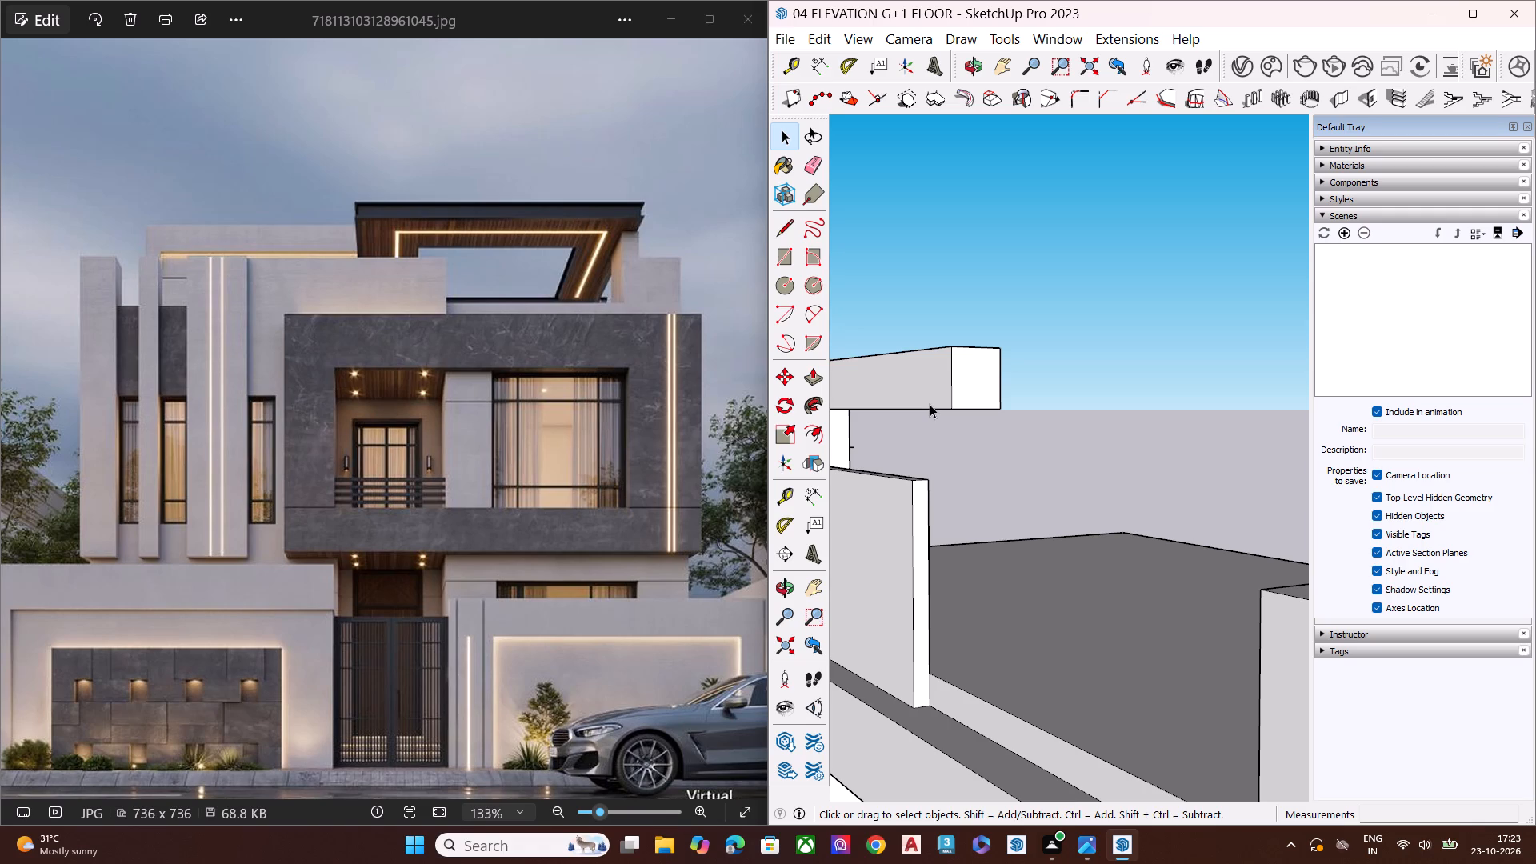
pyautogui.scroll(-1, 1110, 436)
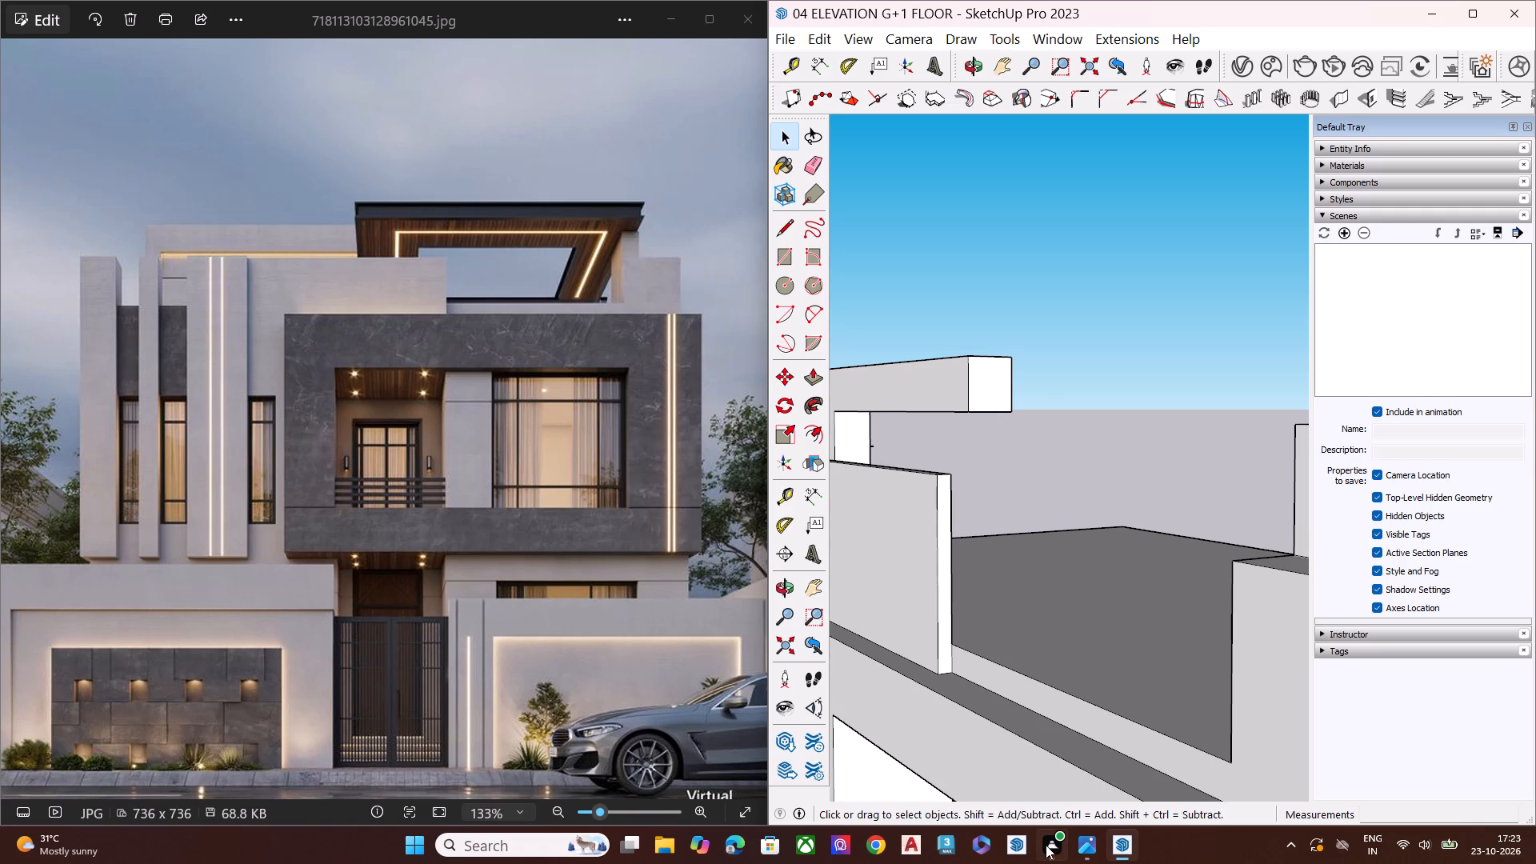
pyautogui.scroll(-4, 1044, 409)
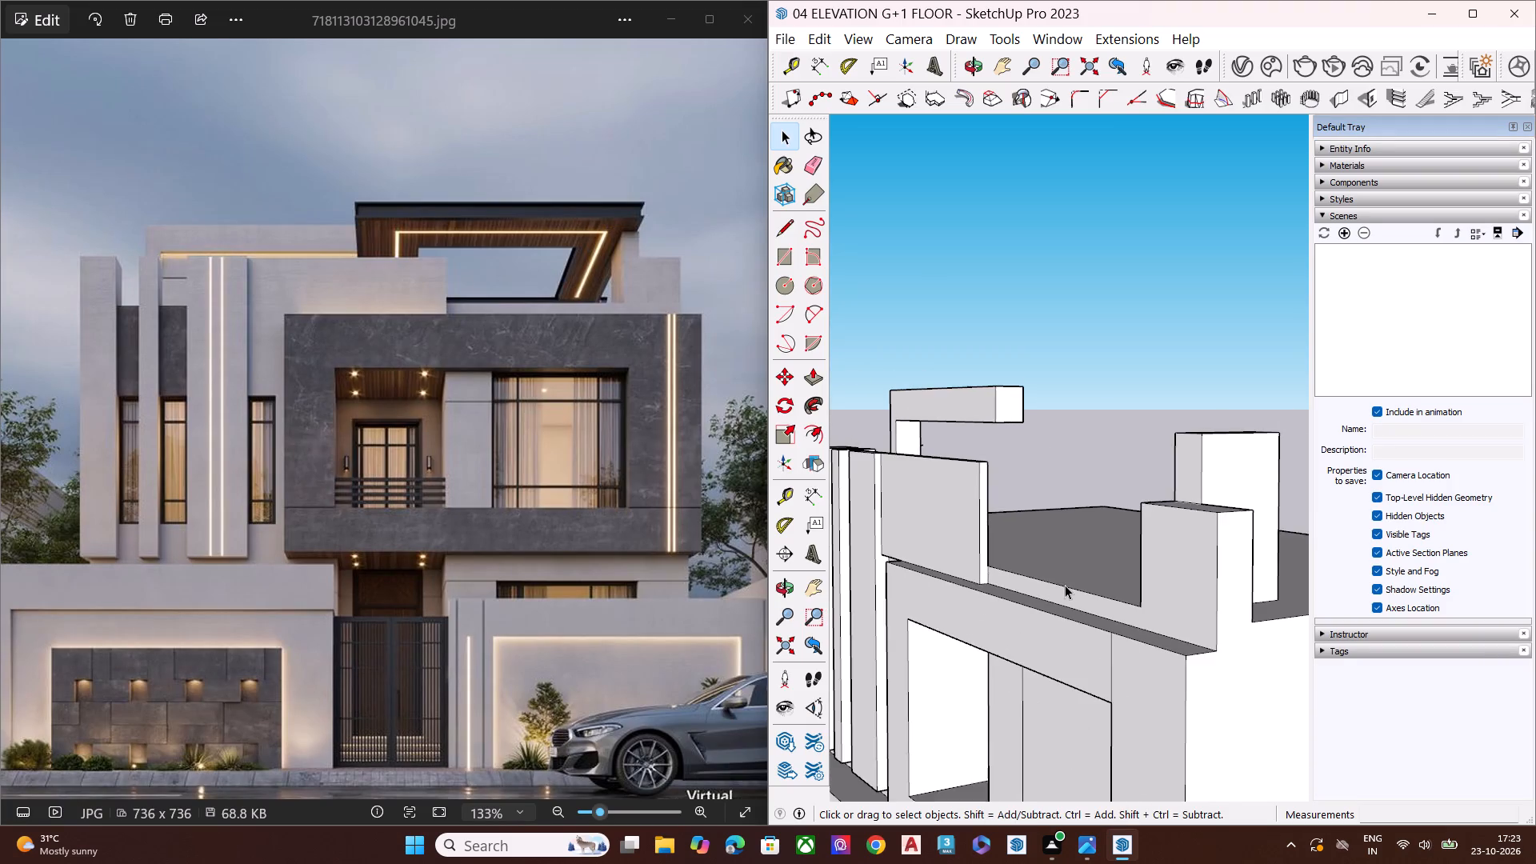
pyautogui.moveTo(1061, 582); pyautogui.dragTo(1102, 508, button='middle')
pyautogui.scroll(6, 982, 451)
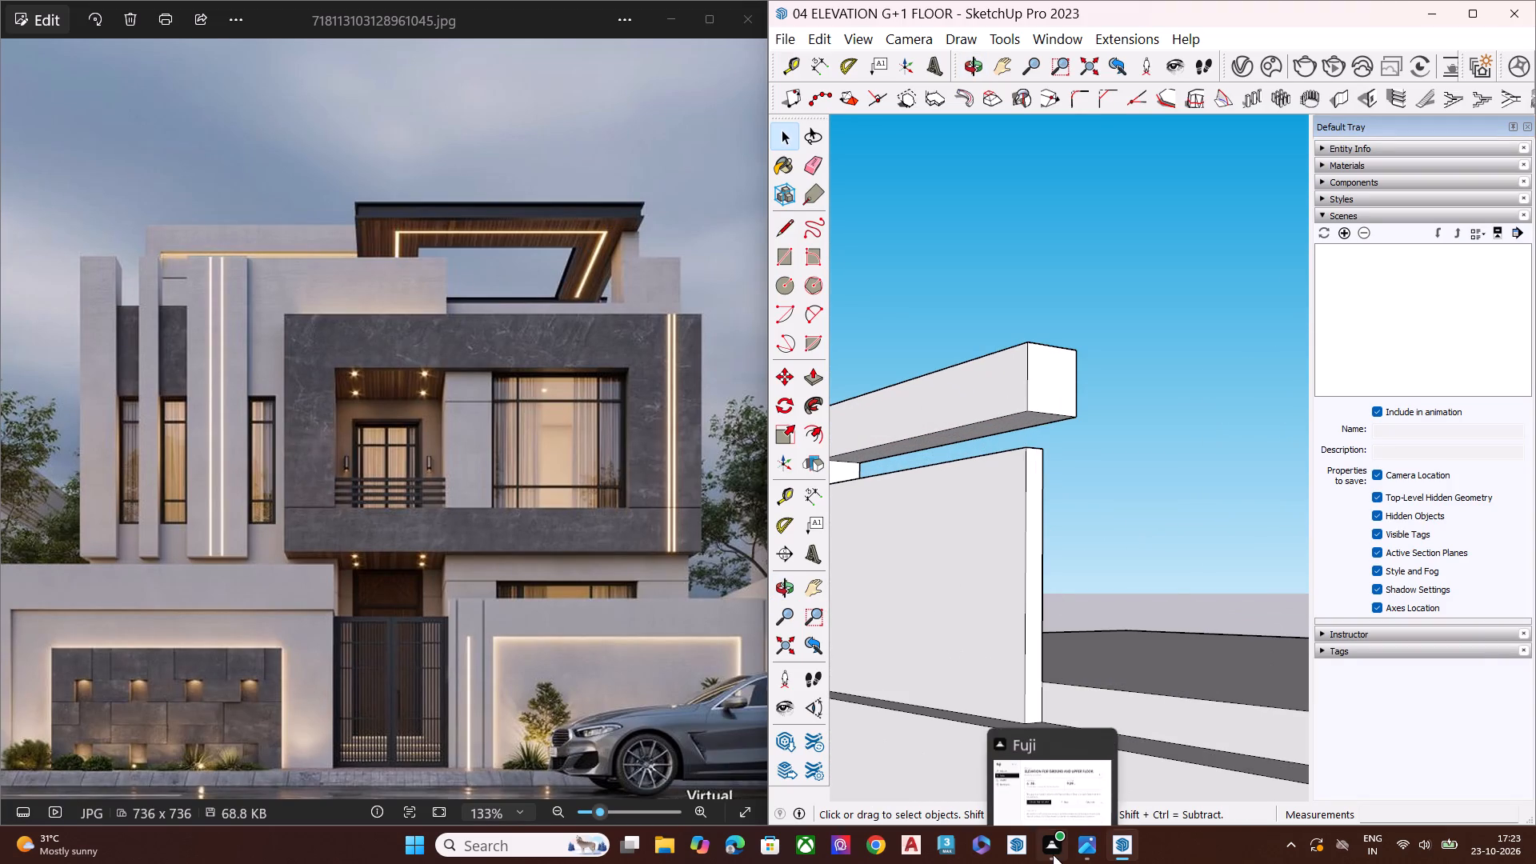
pyautogui.scroll(-7, 1123, 485)
pyautogui.moveTo(1048, 538); pyautogui.dragTo(991, 577, button='middle')
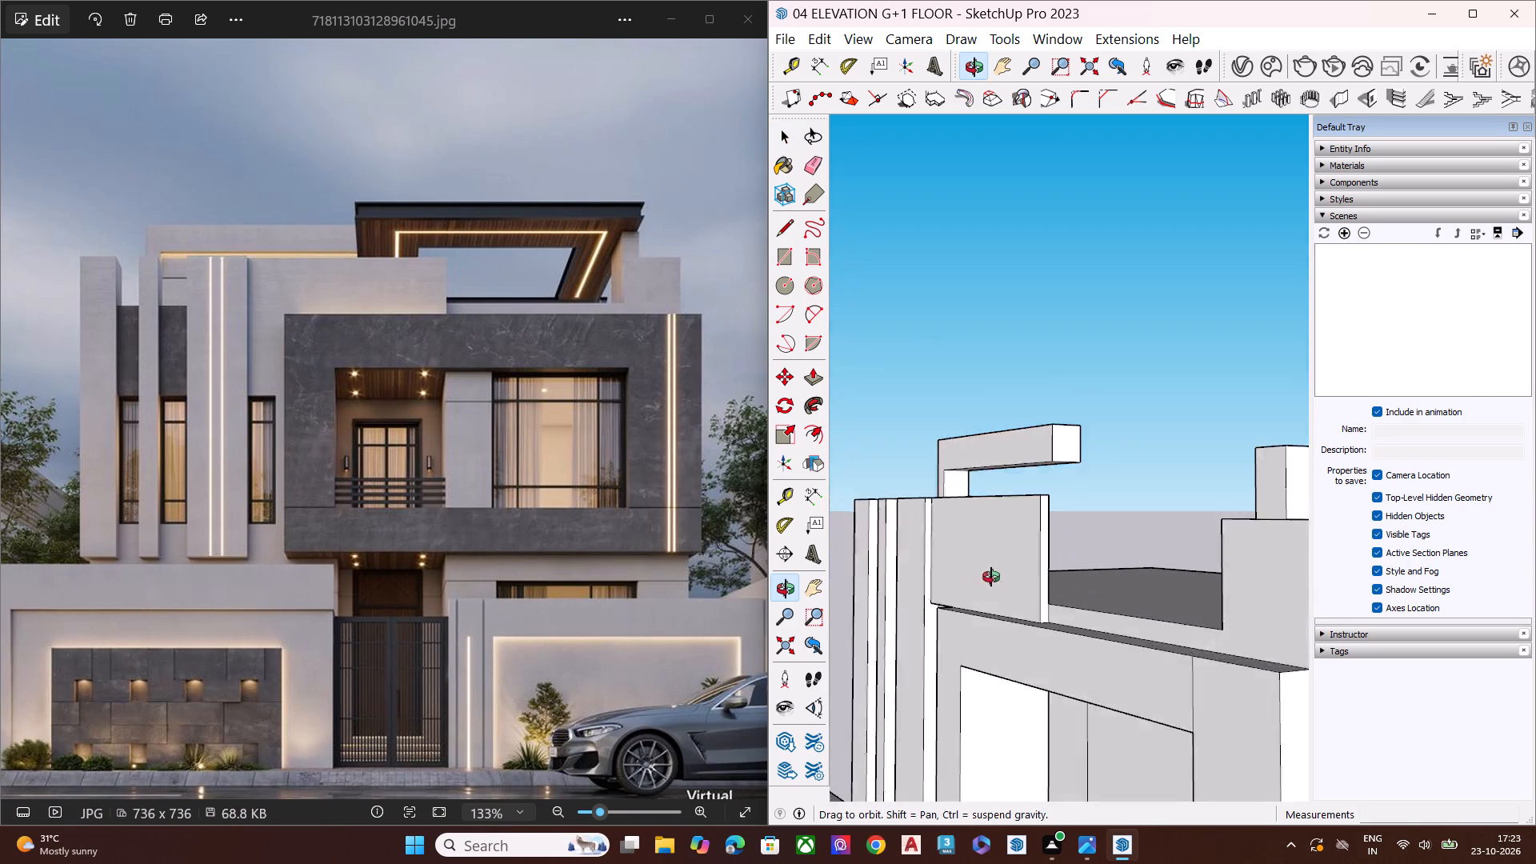
pyautogui.moveTo(991, 577); pyautogui.dragTo(1077, 618, button='middle')
pyautogui.scroll(8, 1088, 442)
pyautogui.scroll(-7, 1066, 452)
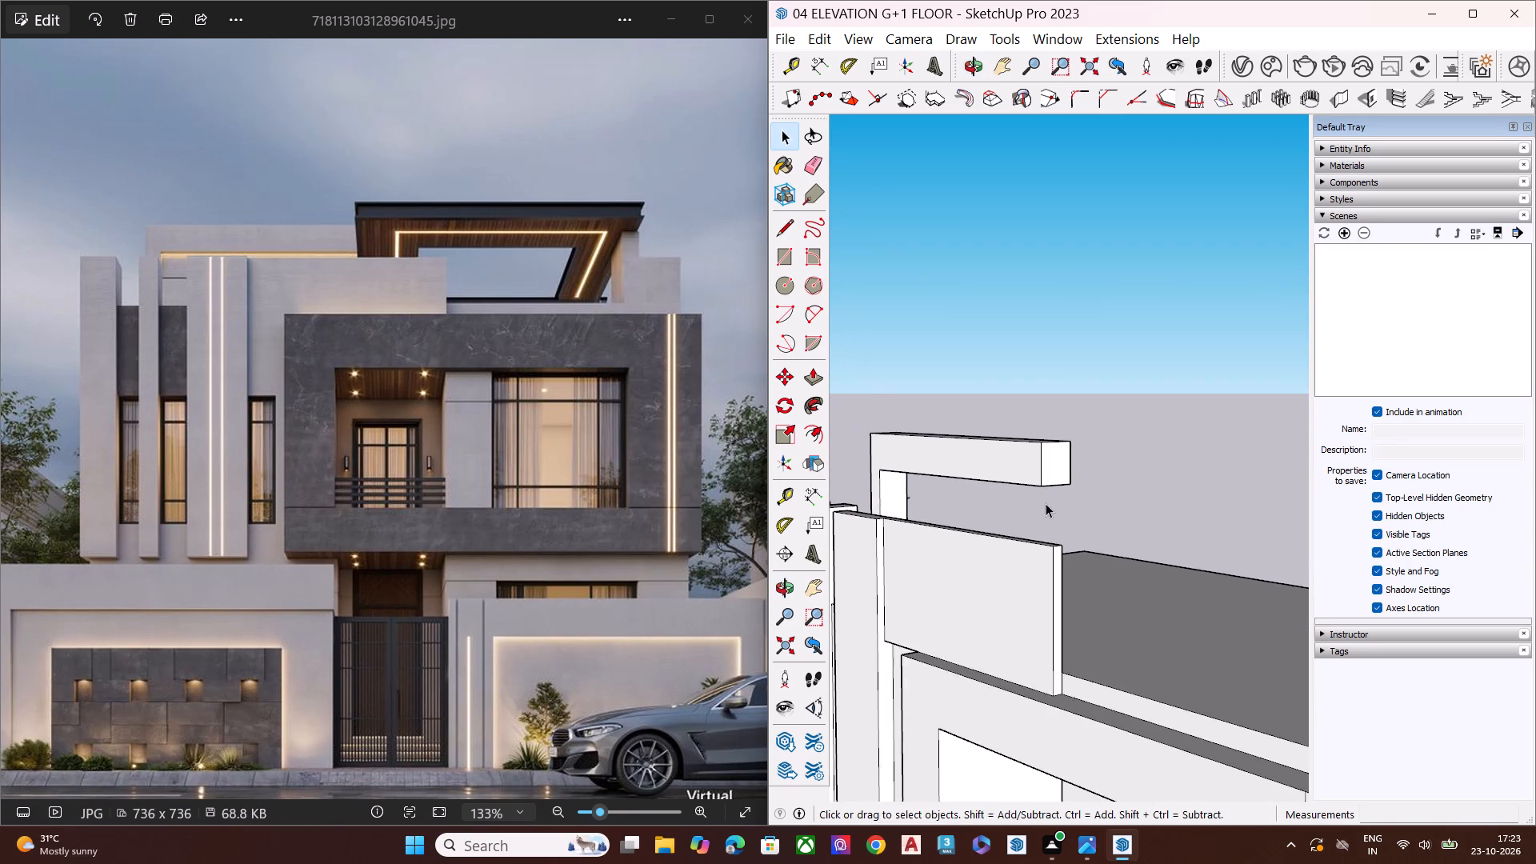
pyautogui.scroll(-5, 1010, 468)
pyautogui.press('space')
pyautogui.press('space')
pyautogui.moveTo(1063, 488); pyautogui.dragTo(1098, 443, button='middle')
pyautogui.press('space')
pyautogui.click(1089, 458)
# Examine the whole front elevation, comparing the fins, upper-floor frame and plain ground-floor wall with the reference photo.
pyautogui.scroll(-4, 961, 498)
pyautogui.moveTo(904, 565); pyautogui.dragTo(962, 509, button='middle')
pyautogui.scroll(4, 922, 565)
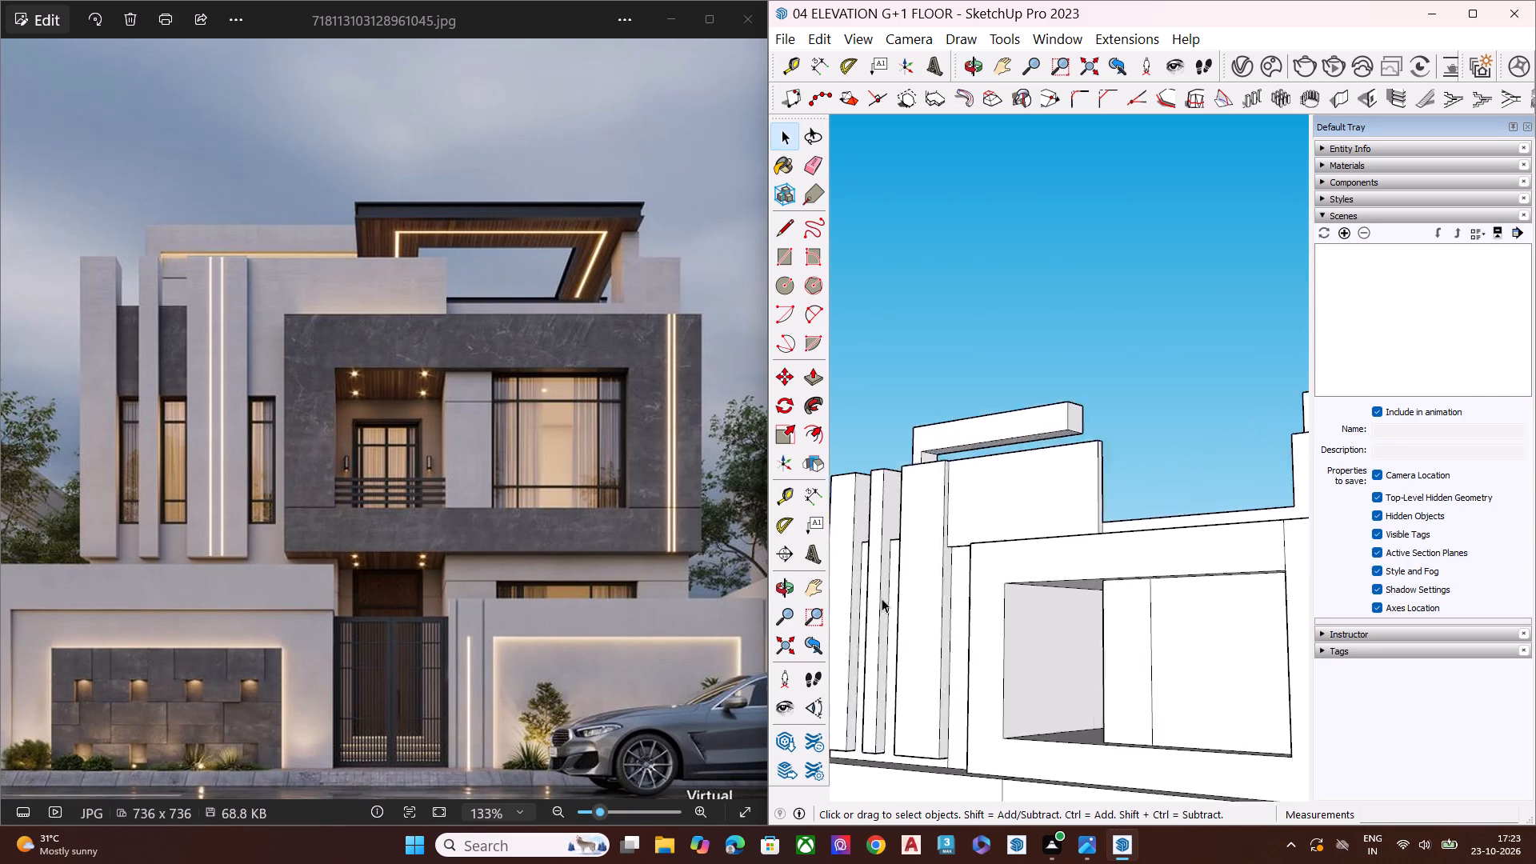
pyautogui.scroll(3, 882, 598)
pyautogui.scroll(-4, 1026, 501)
pyautogui.moveTo(962, 518); pyautogui.dragTo(1275, 498, button='middle')
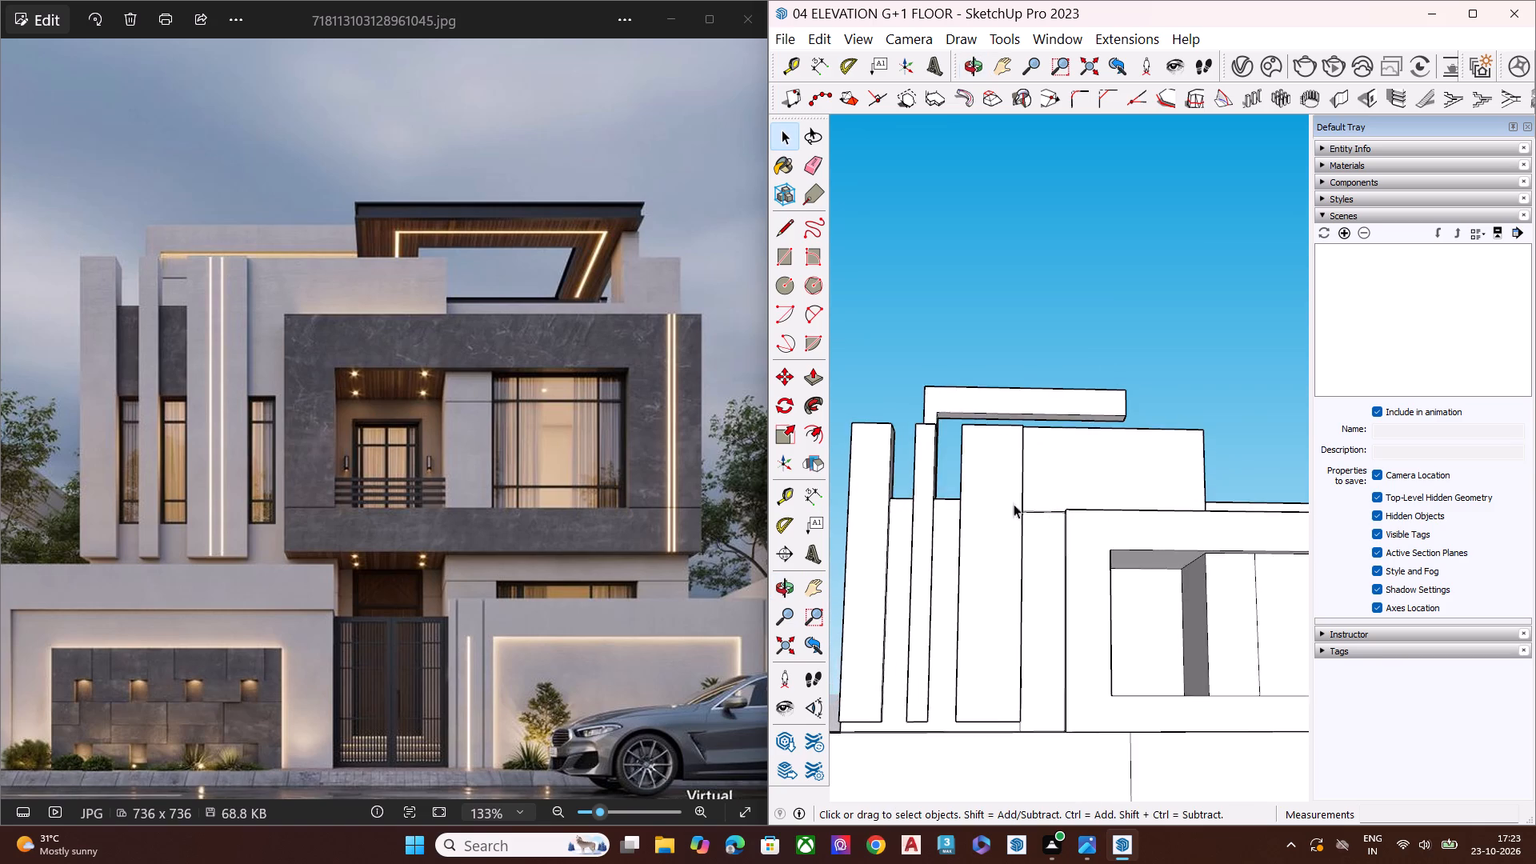
pyautogui.scroll(1, 970, 497)
pyautogui.scroll(-2, 934, 499)
pyautogui.scroll(1, 929, 499)
pyautogui.scroll(-5, 929, 499)
pyautogui.scroll(1, 920, 504)
pyautogui.scroll(-3, 920, 504)
pyautogui.scroll(1, 934, 502)
pyautogui.scroll(-1, 934, 502)
pyautogui.scroll(1, 934, 502)
pyautogui.scroll(-5, 935, 512)
pyautogui.scroll(5, 968, 643)
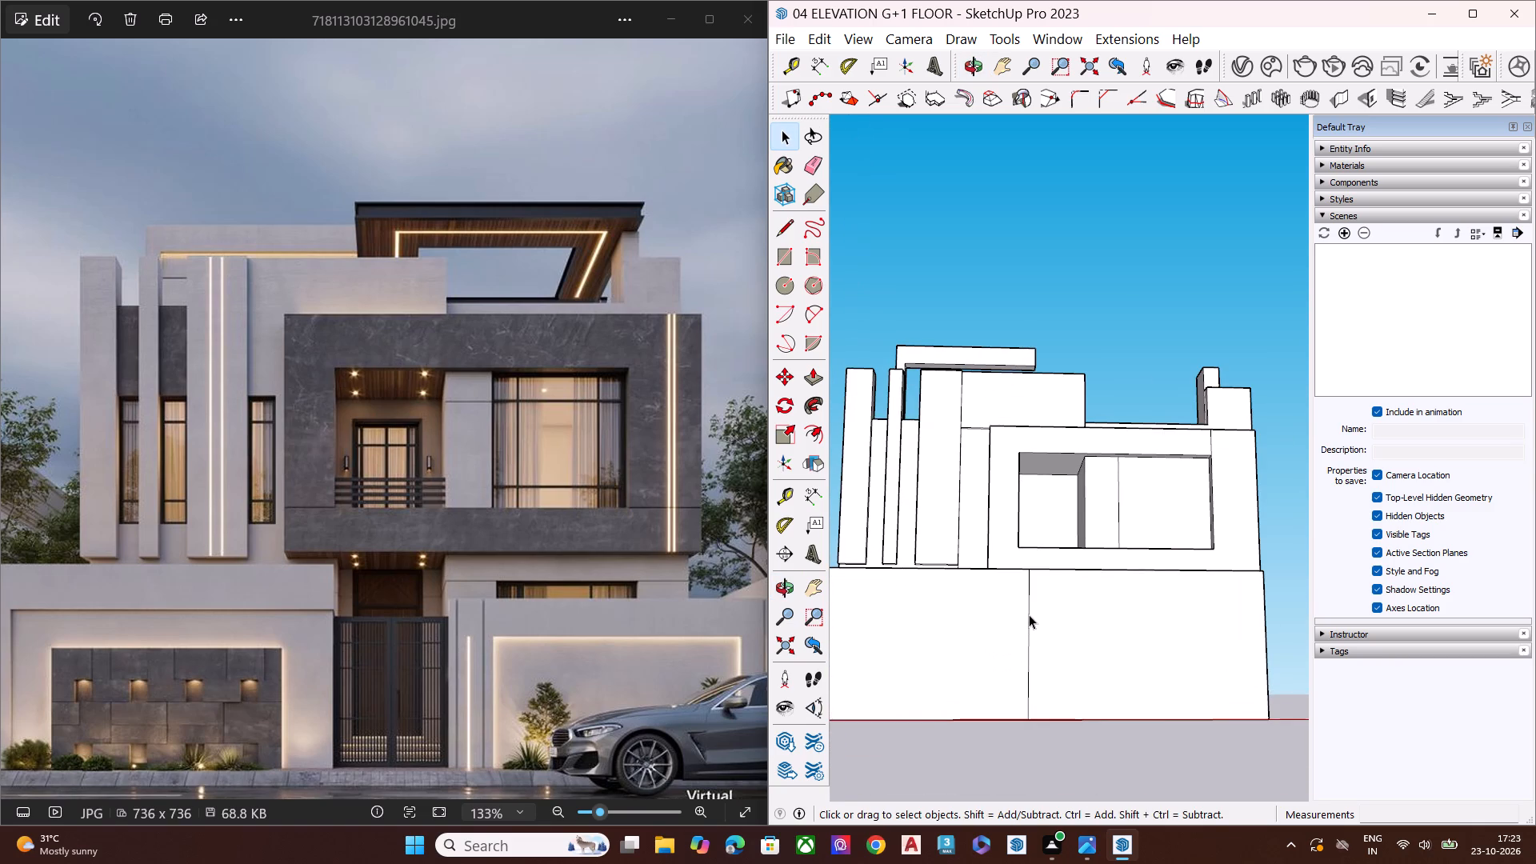
pyautogui.scroll(1, 1029, 612)
pyautogui.moveTo(1030, 620); pyautogui.dragTo(1038, 679, button='middle')
pyautogui.middleClick(1038, 679)
pyautogui.moveTo(1007, 618); pyautogui.dragTo(764, 706, button='middle')
pyautogui.scroll(9, 1130, 590)
pyautogui.scroll(-9, 1068, 601)
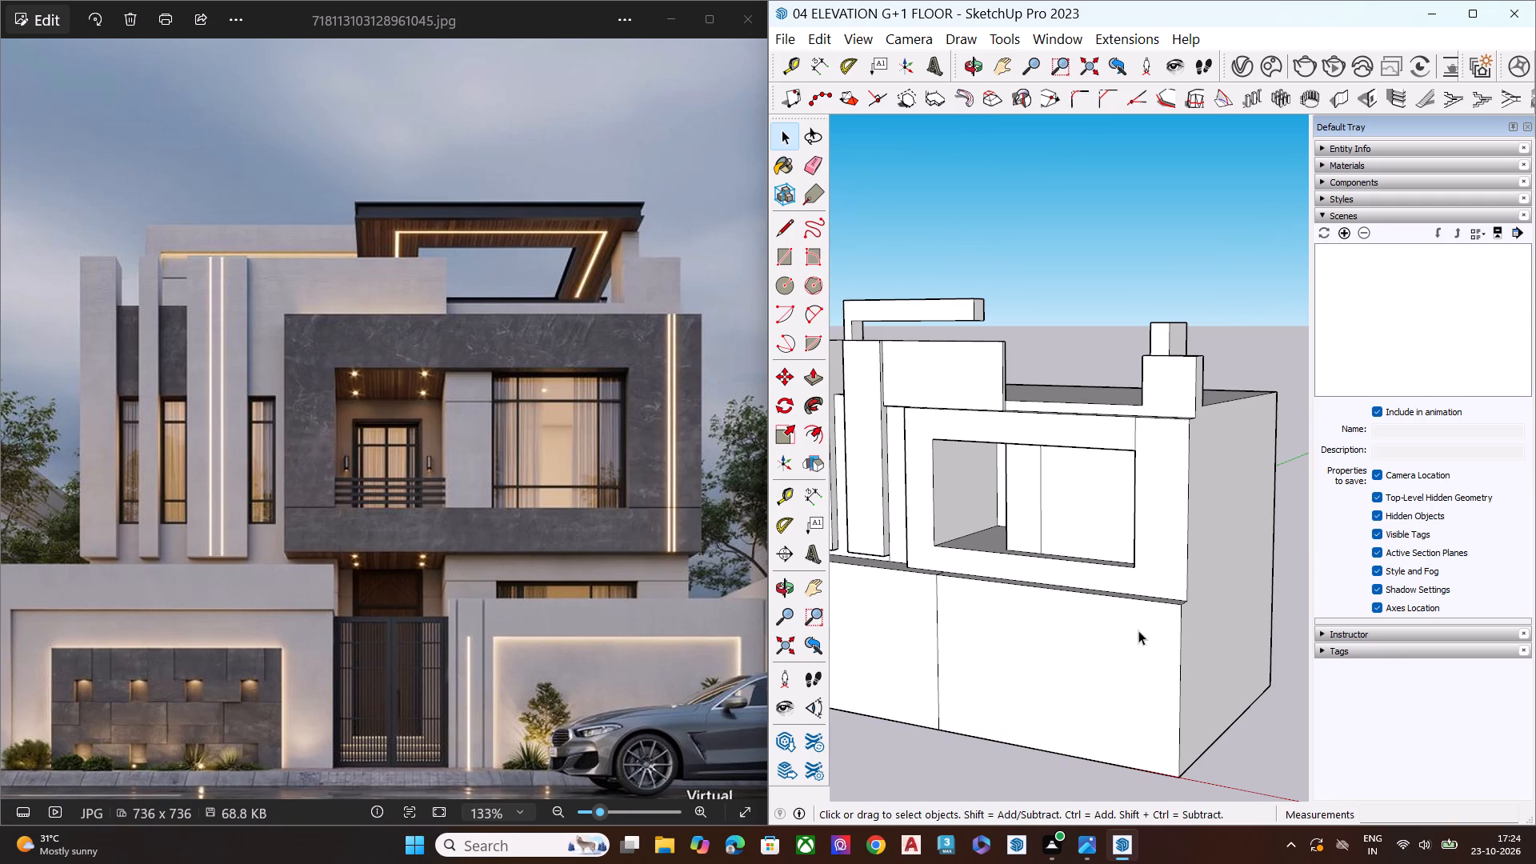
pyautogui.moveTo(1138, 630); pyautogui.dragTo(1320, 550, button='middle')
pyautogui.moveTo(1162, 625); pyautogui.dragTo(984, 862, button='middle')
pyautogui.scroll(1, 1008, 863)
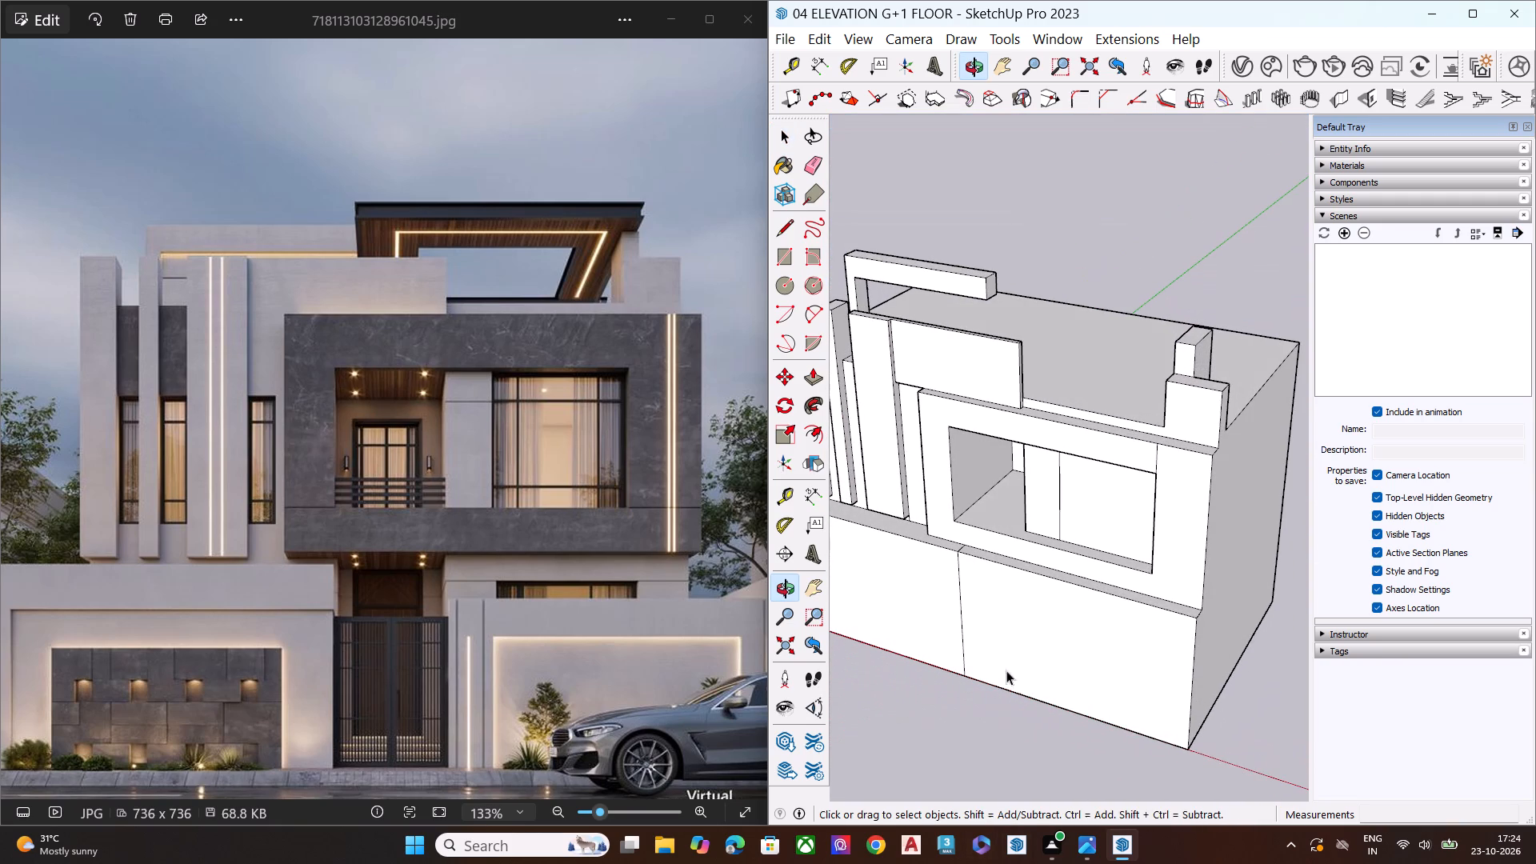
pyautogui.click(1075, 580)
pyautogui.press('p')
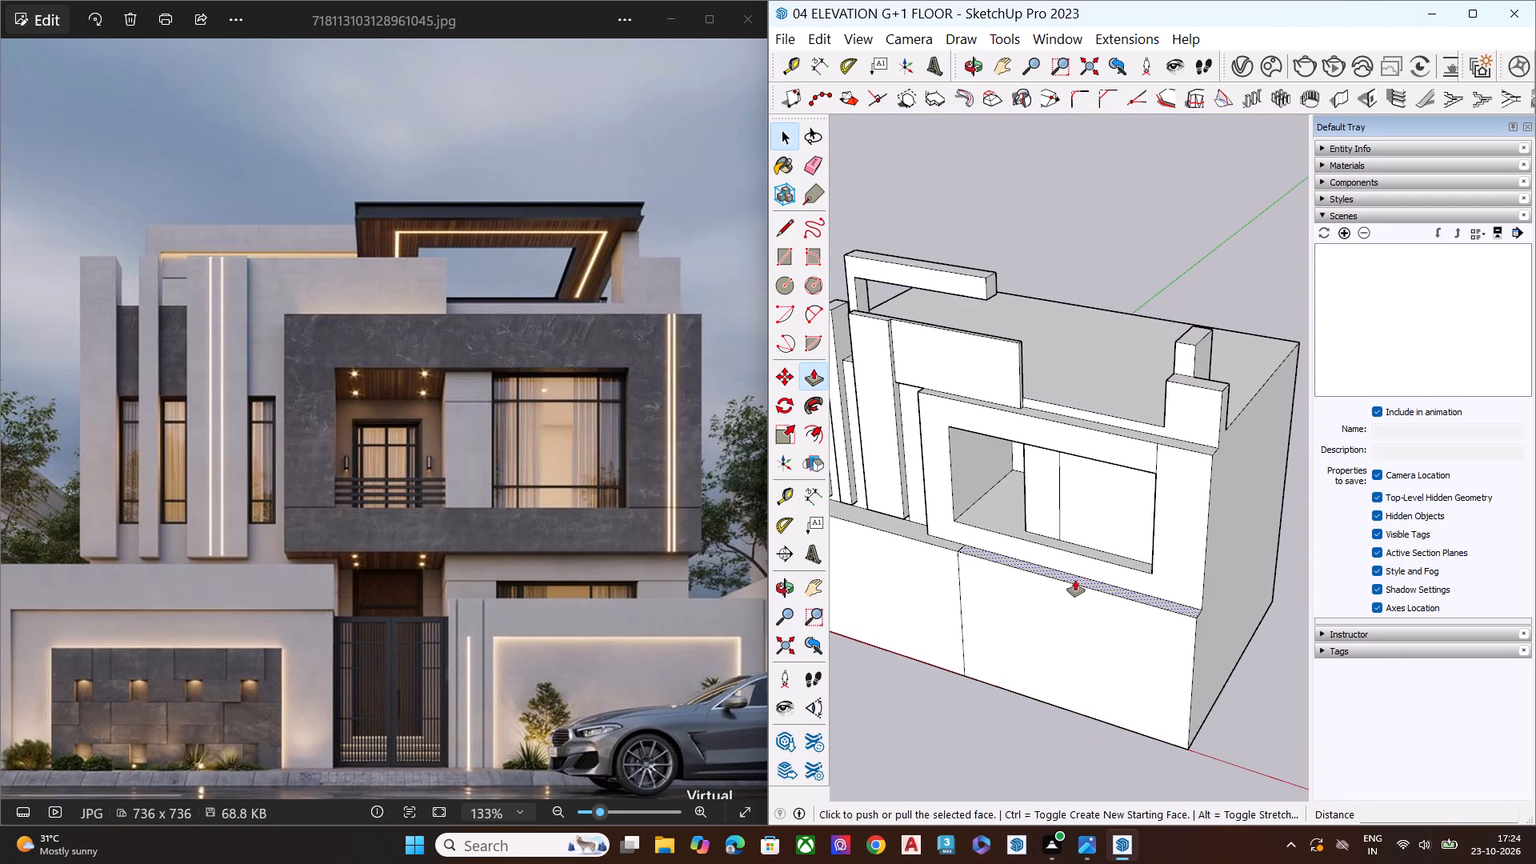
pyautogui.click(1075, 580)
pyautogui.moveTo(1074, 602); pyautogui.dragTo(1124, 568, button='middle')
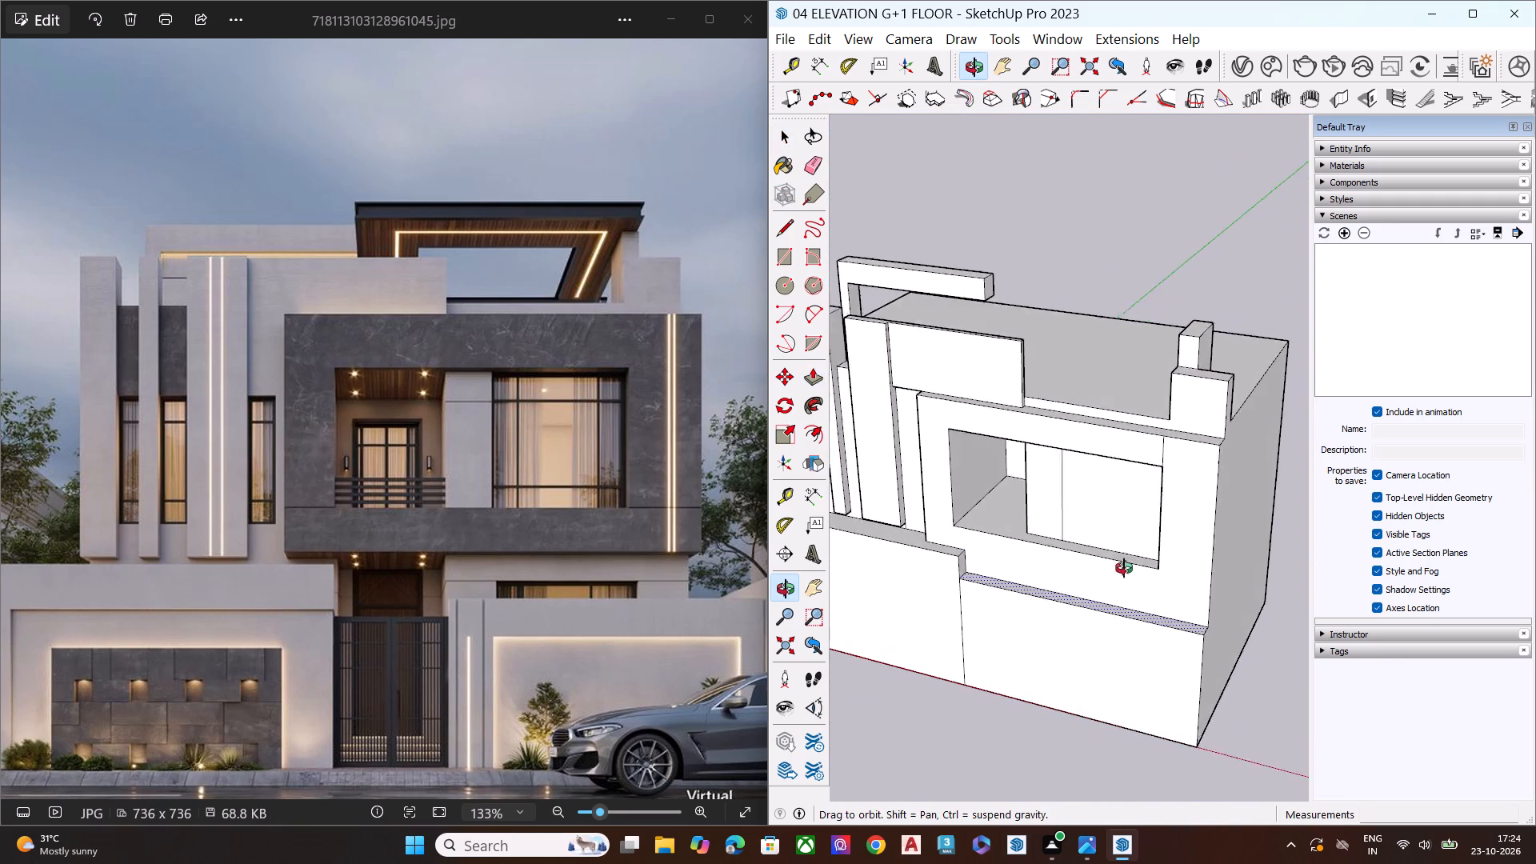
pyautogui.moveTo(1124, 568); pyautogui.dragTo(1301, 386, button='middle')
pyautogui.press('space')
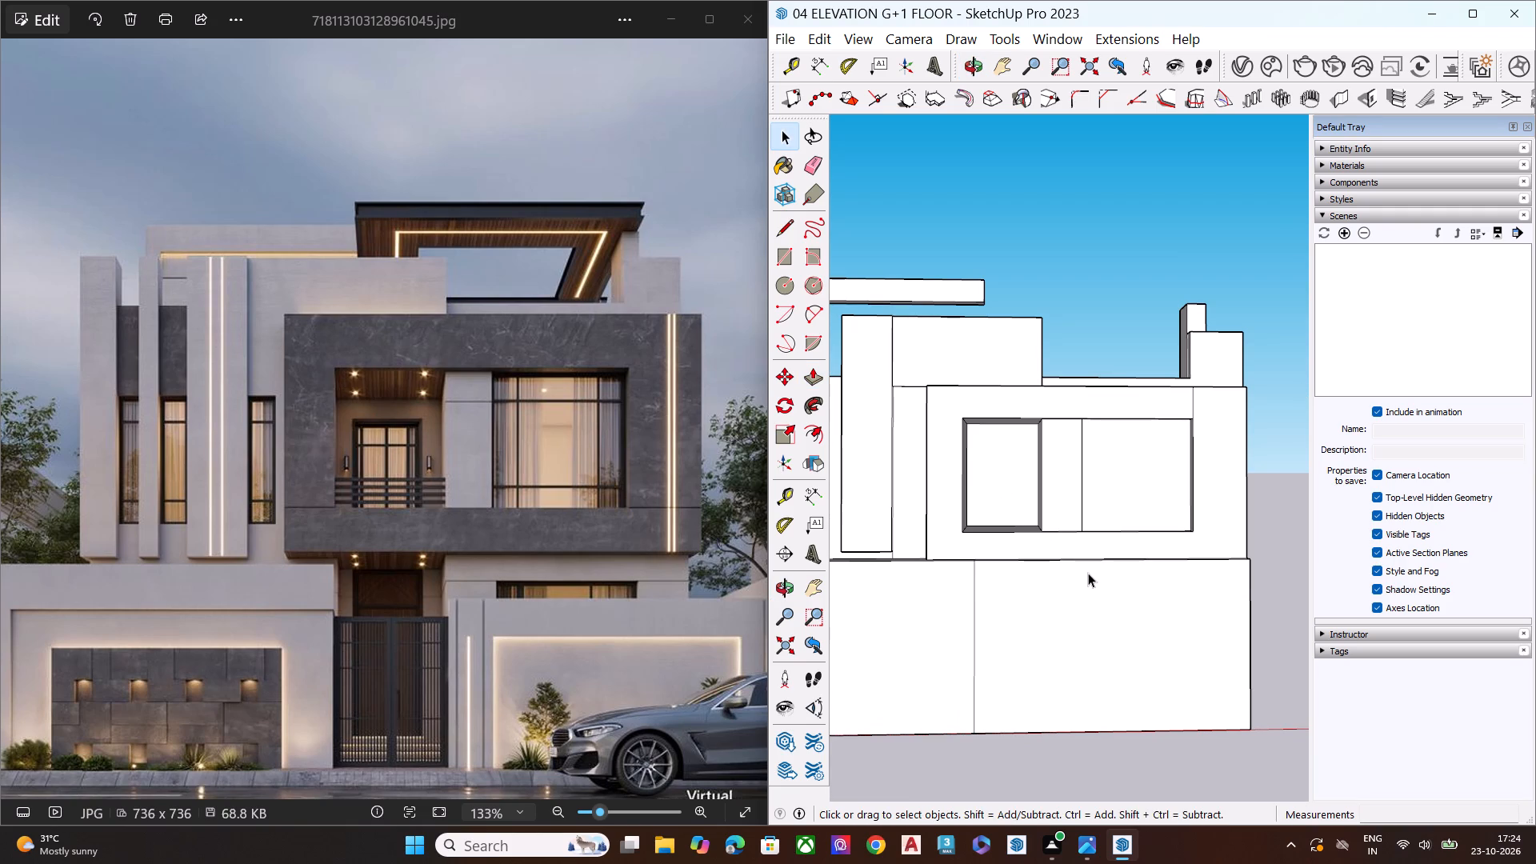
# Draw a vertical line about 17' 3" long on the ground-floor front wall, from its top edge below the window frame to the ground.
pyautogui.press('l')
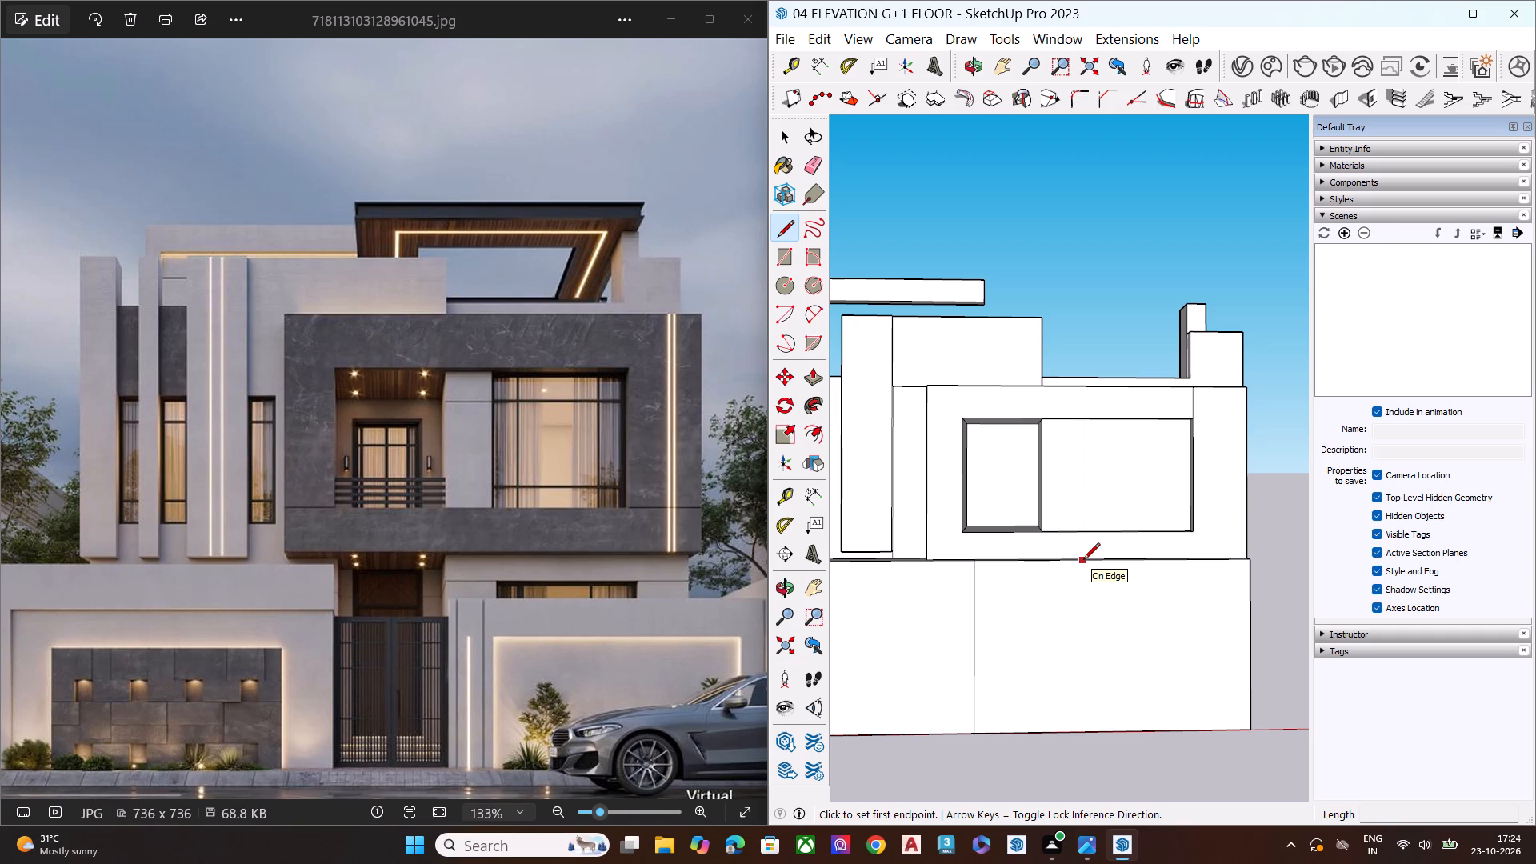
pyautogui.moveTo(1085, 548); pyautogui.dragTo(1099, 767, button='middle')
pyautogui.scroll(3, 1088, 670)
pyautogui.scroll(-1, 1065, 568)
pyautogui.scroll(1, 1065, 568)
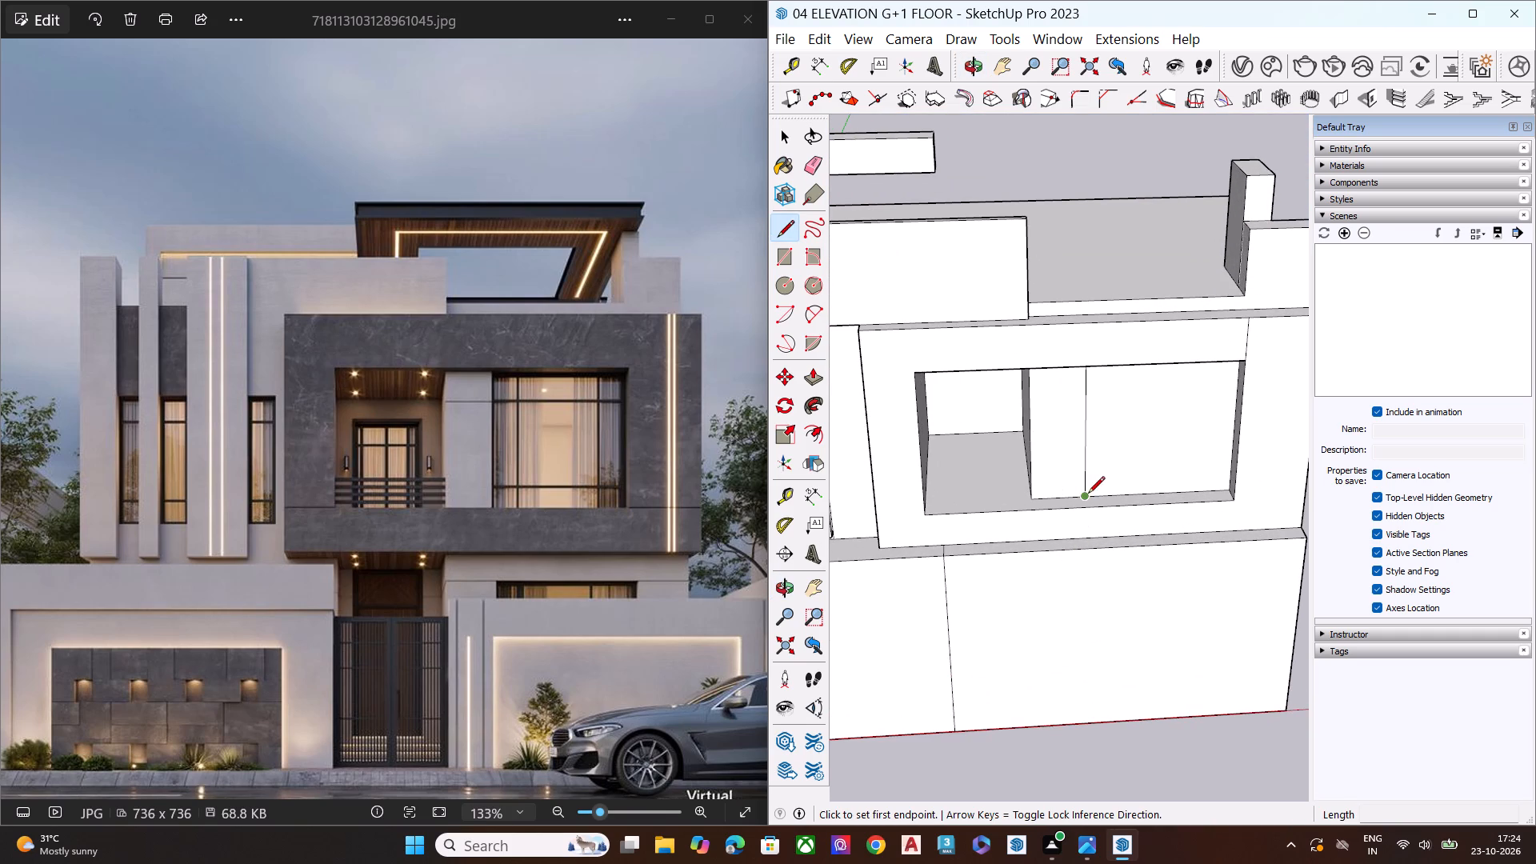
pyautogui.click(1090, 549)
pyautogui.moveTo(1090, 626); pyautogui.dragTo(1090, 384, button='middle')
pyautogui.scroll(-2, 1089, 666)
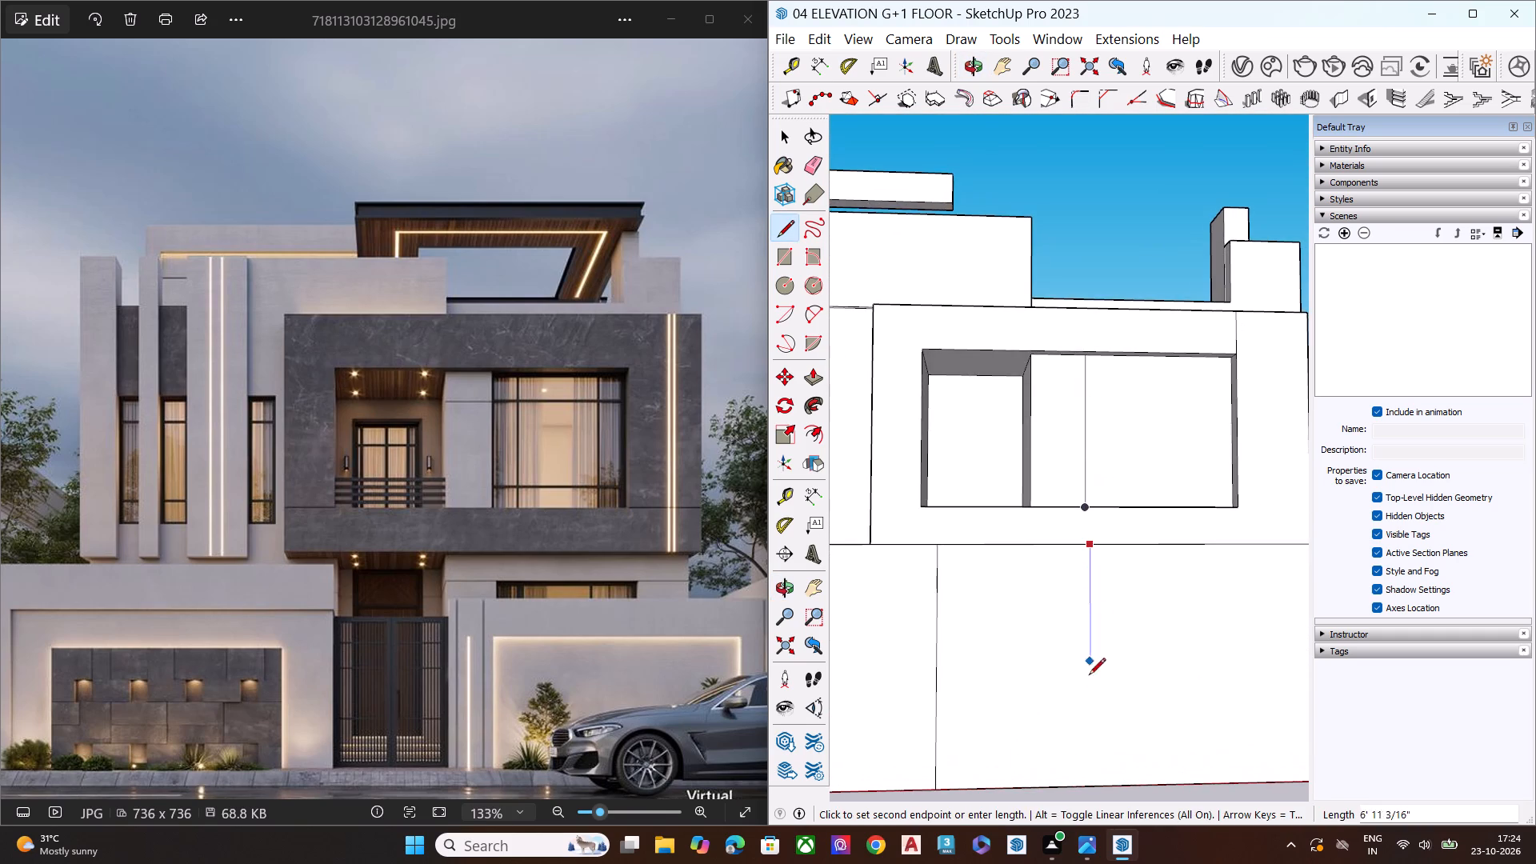
pyautogui.scroll(-3, 1089, 676)
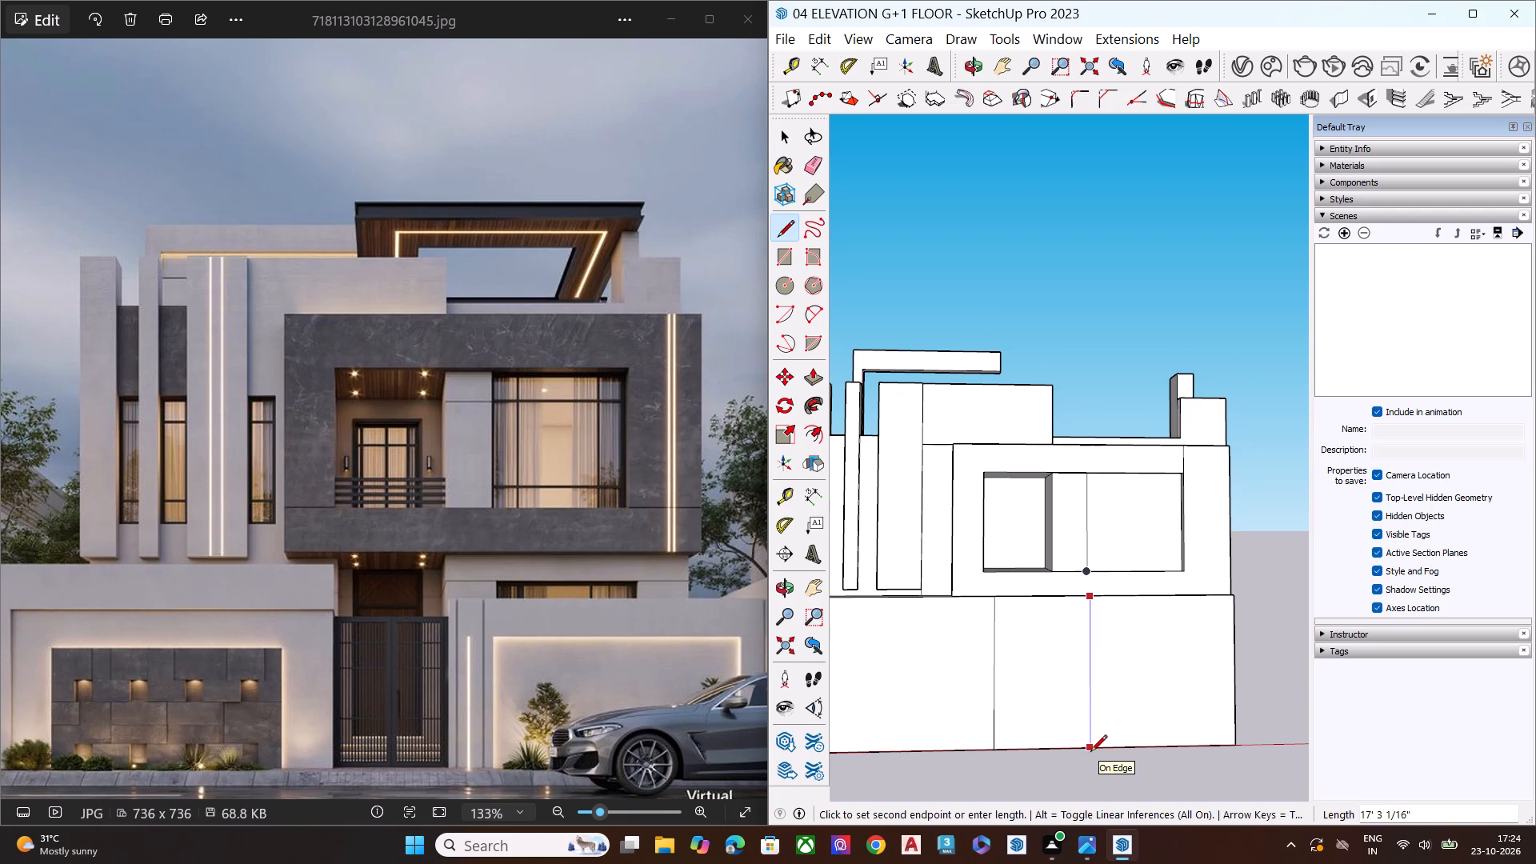
pyautogui.click(1090, 753)
pyautogui.press('space')
# Draw a vertical line about 17' 3" long on the side wall from the front ledge's inner corner to the ground.
pyautogui.scroll(-5, 978, 558)
pyautogui.moveTo(1124, 588); pyautogui.dragTo(834, 754, button='middle')
pyautogui.scroll(2, 1126, 587)
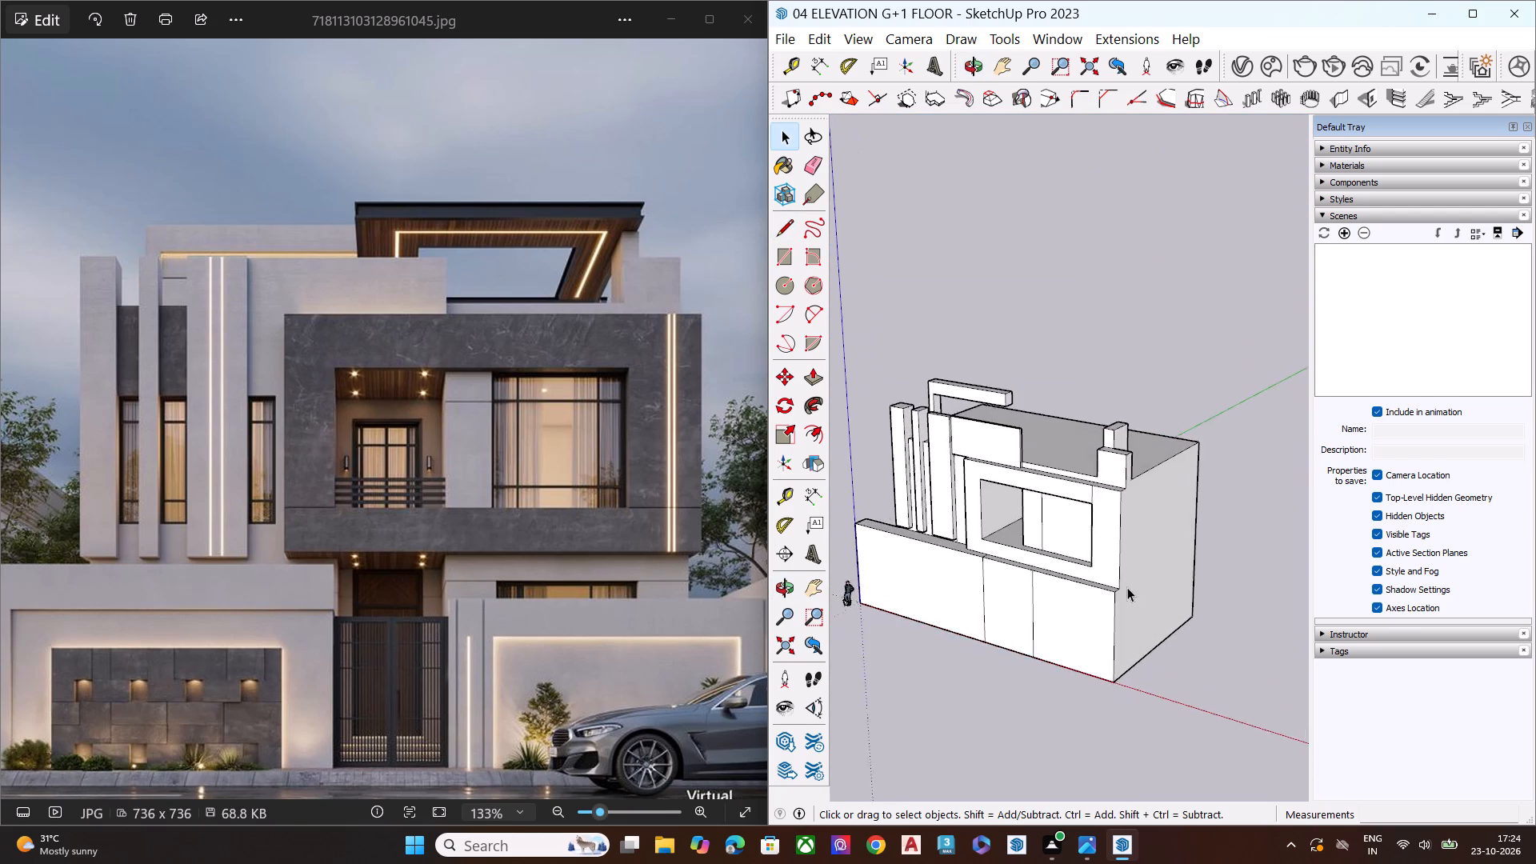
pyautogui.scroll(6, 1127, 587)
pyautogui.moveTo(1122, 618); pyautogui.dragTo(1004, 613, button='middle')
pyautogui.scroll(1, 1004, 613)
pyautogui.press('l')
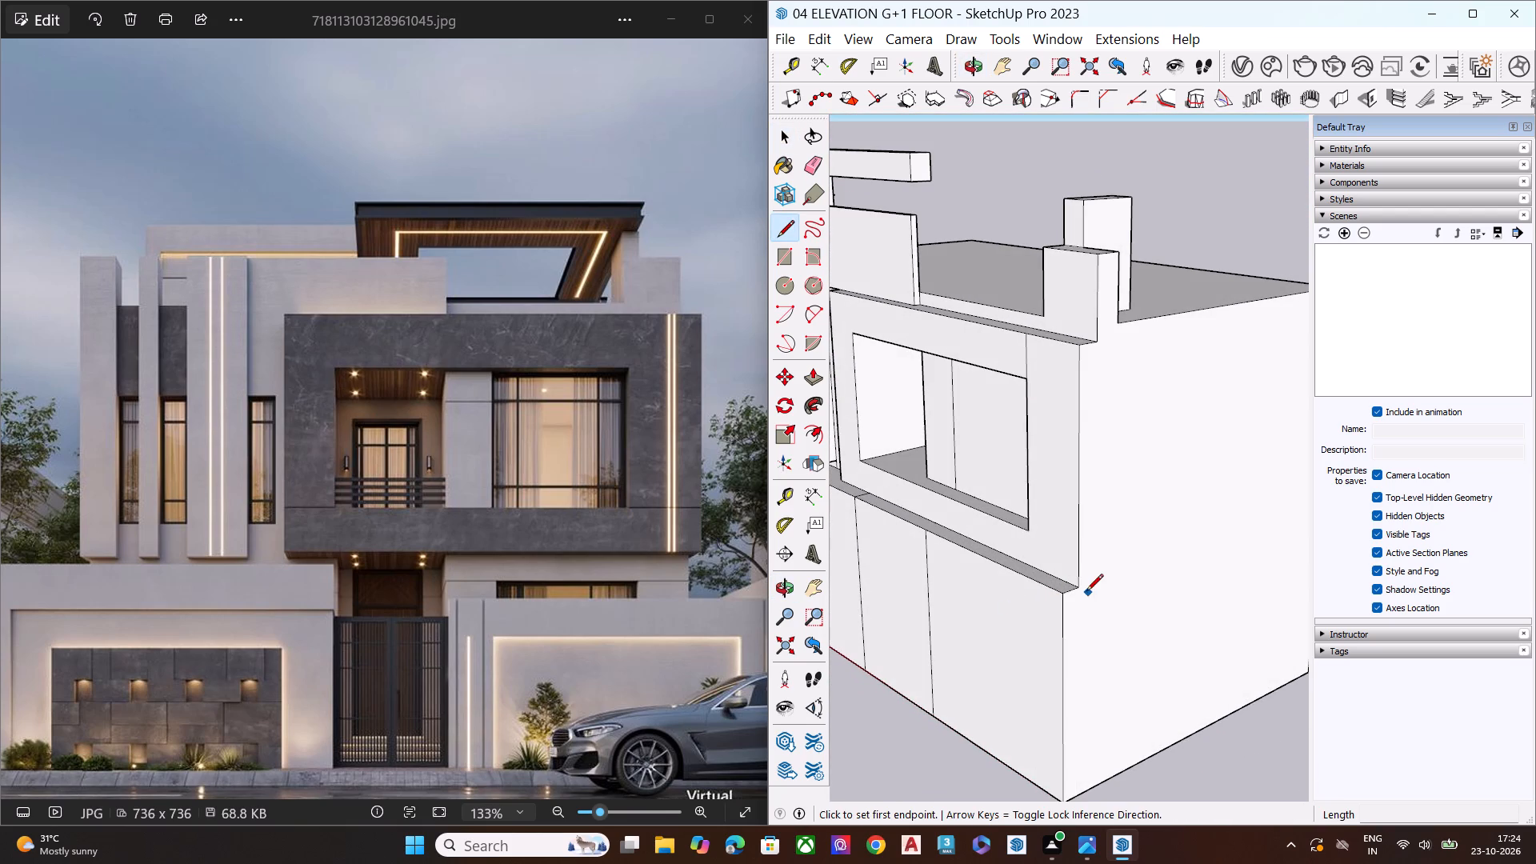
pyautogui.click(1081, 590)
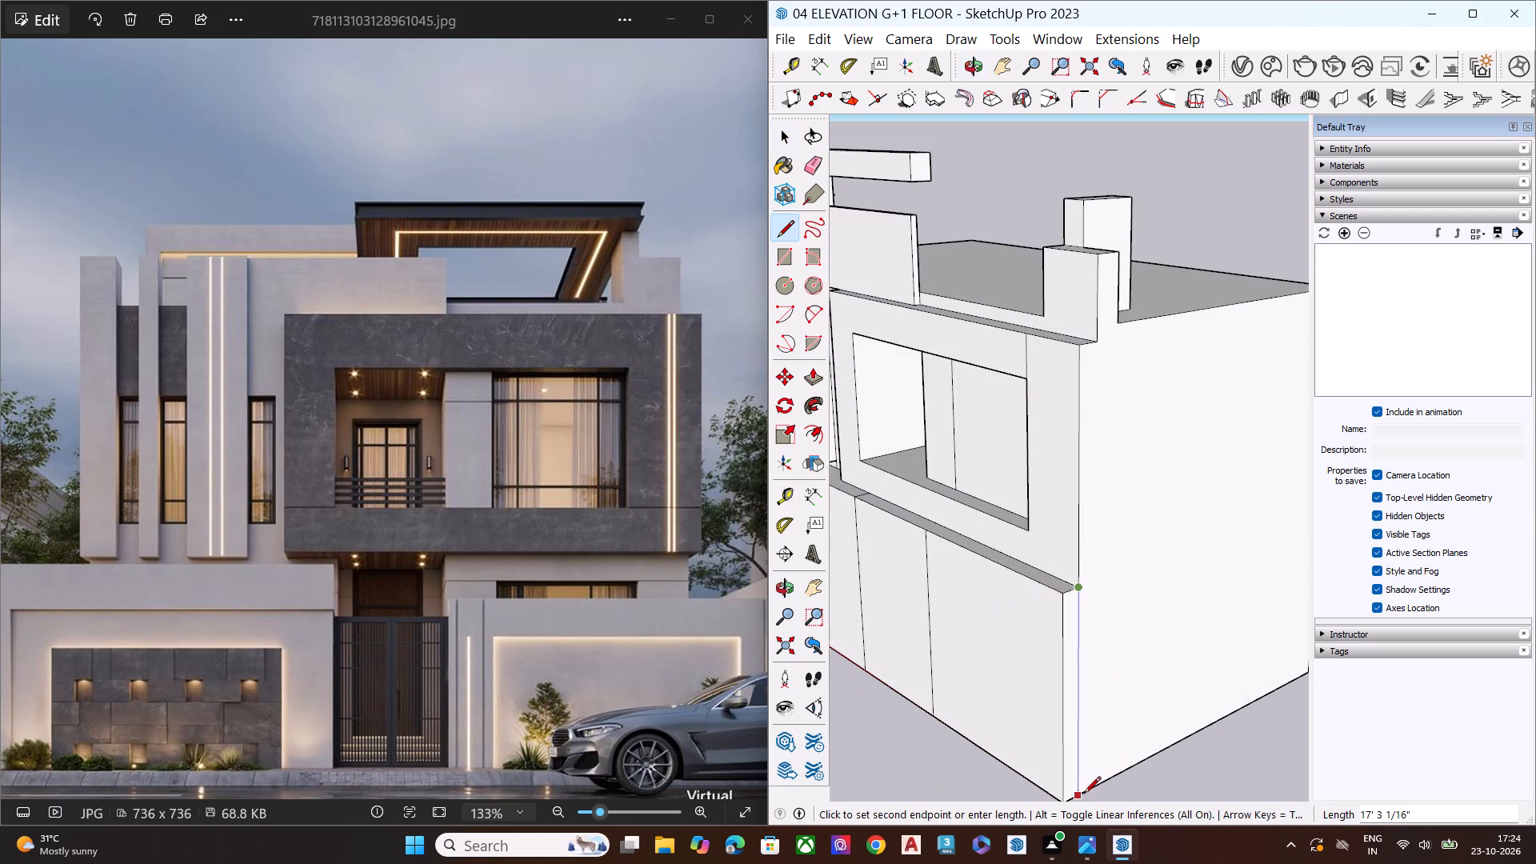
pyautogui.click(1083, 795)
pyautogui.press('space')
# Pull the narrow end strip of the ground-floor front wall outward so the wall extends past the house's side.
pyautogui.click(1069, 697)
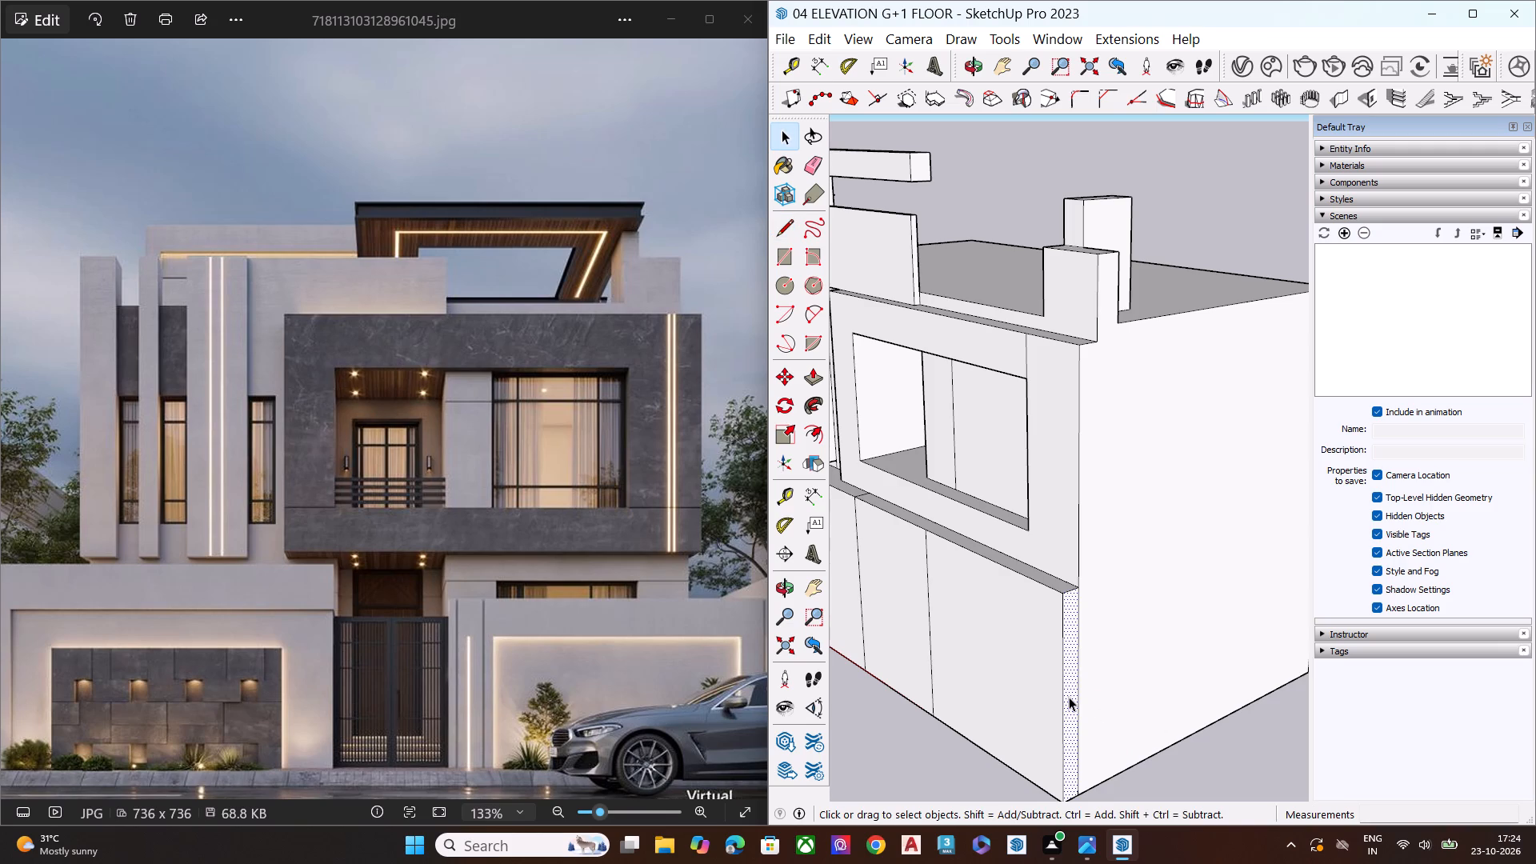
pyautogui.press('p')
pyautogui.click(1069, 697)
pyautogui.click(1135, 730)
pyautogui.press('space')
# Examine the extended ground-floor front wall and its vertical divisions, comparing them with the boundary wall and gate in the reference photo.
pyautogui.scroll(-6, 1076, 588)
pyautogui.moveTo(1051, 611); pyautogui.dragTo(1347, 528, button='middle')
pyautogui.scroll(-1, 1114, 582)
pyautogui.scroll(3, 1114, 582)
pyautogui.scroll(-4, 1114, 583)
pyautogui.moveTo(1141, 606); pyautogui.dragTo(1250, 558, button='middle')
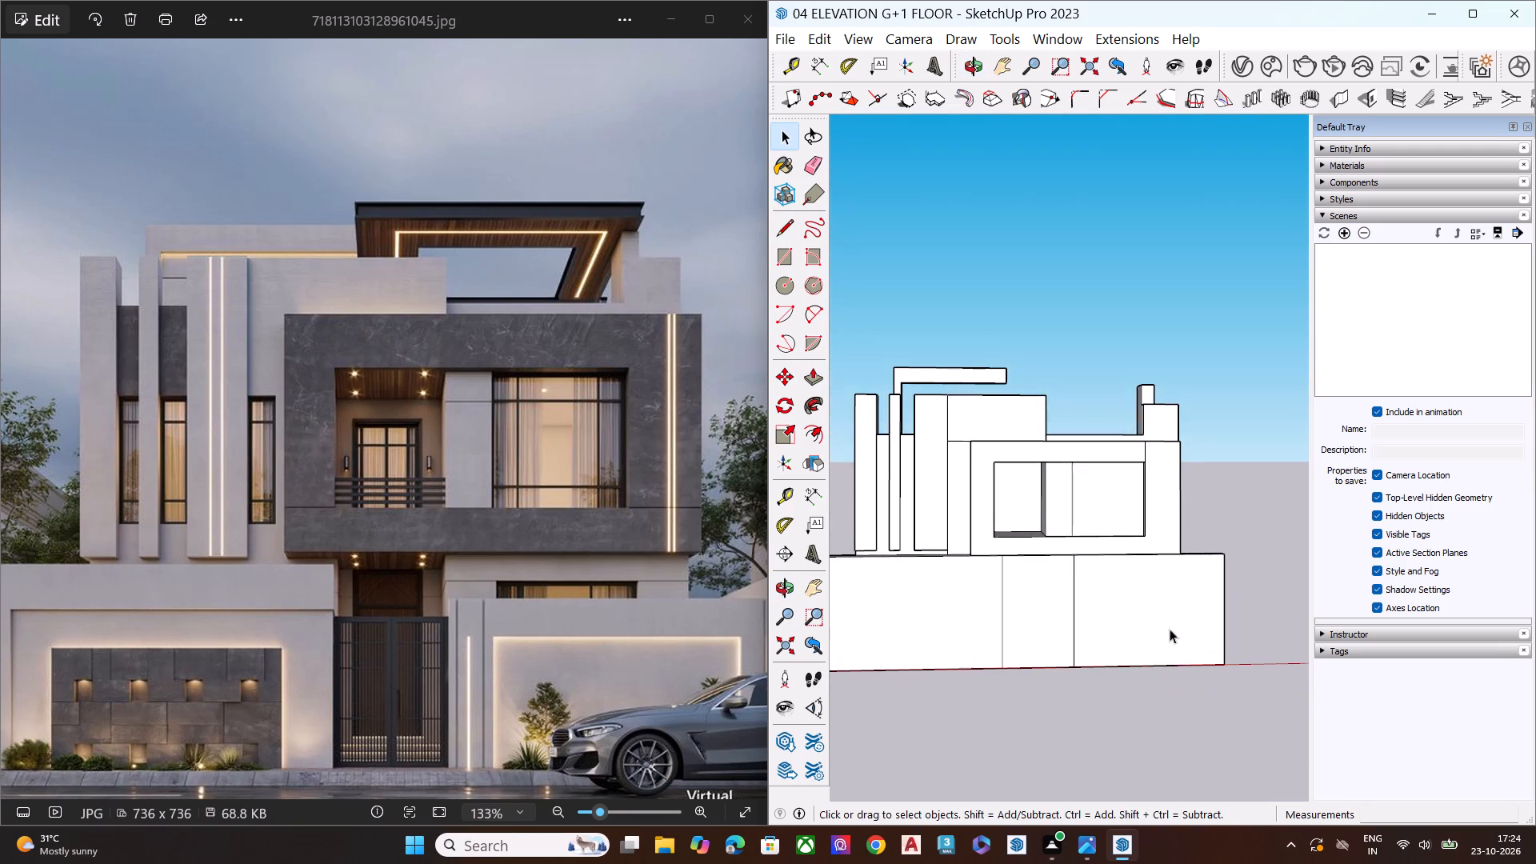
pyautogui.scroll(1, 1166, 633)
pyautogui.moveTo(1127, 606); pyautogui.dragTo(1124, 587, button='middle')
pyautogui.scroll(1, 1105, 610)
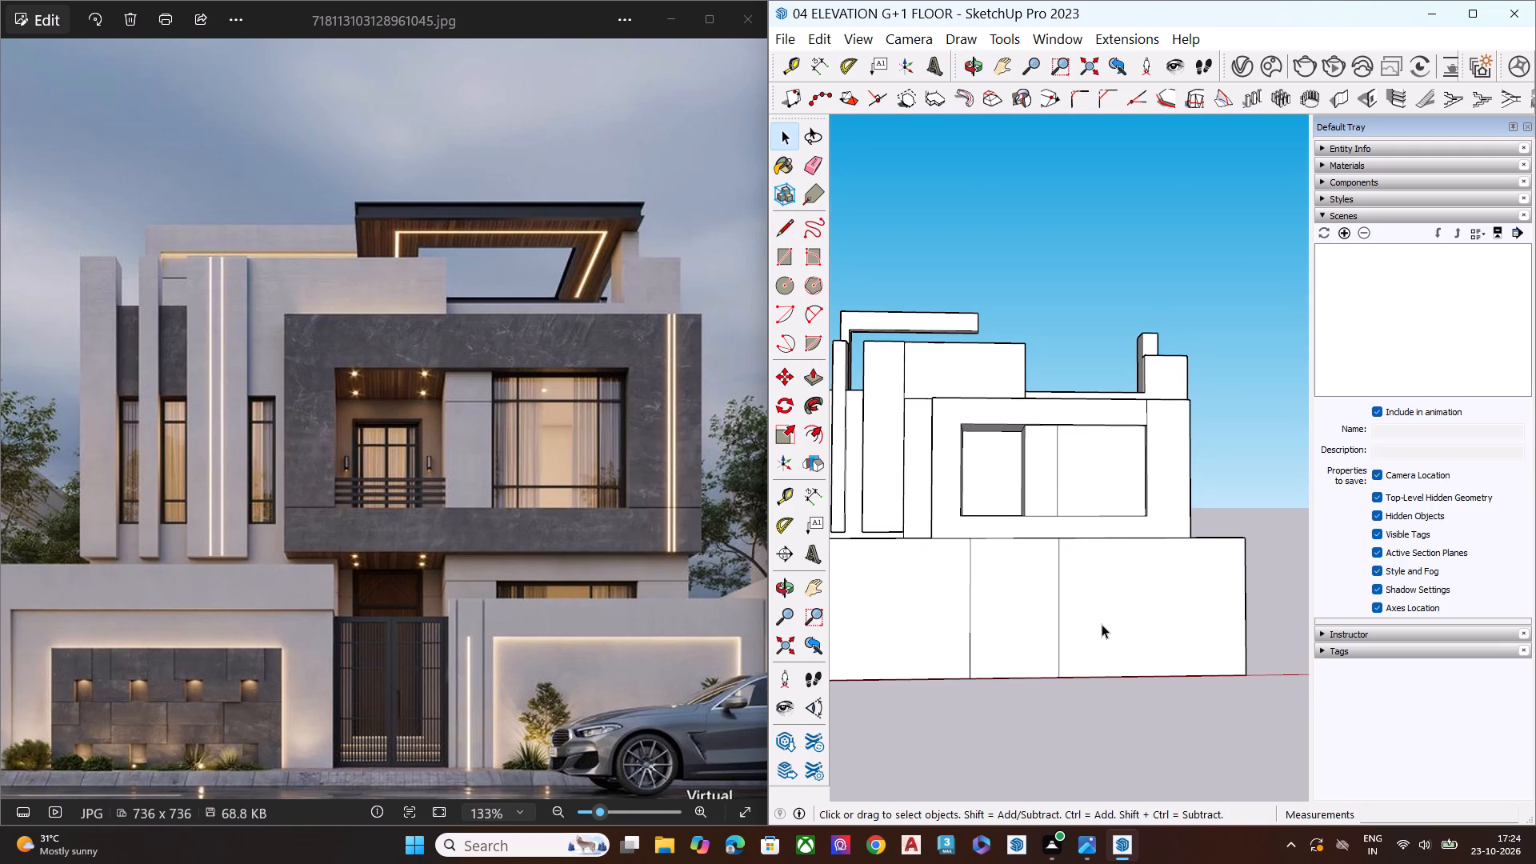
pyautogui.scroll(1, 1100, 627)
pyautogui.moveTo(1110, 633); pyautogui.dragTo(1089, 636, button='middle')
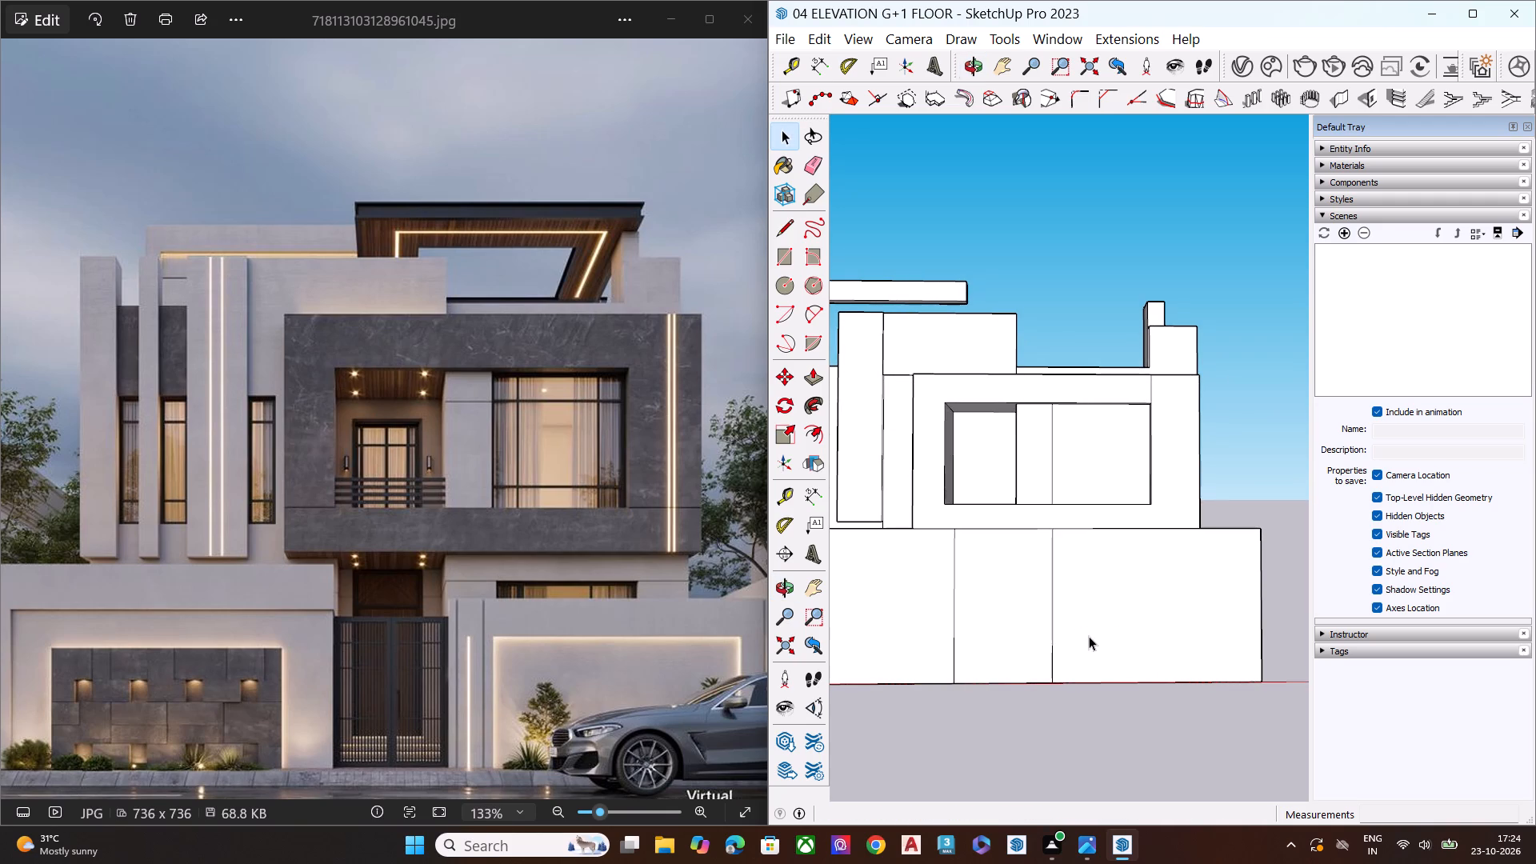
pyautogui.moveTo(1070, 708); pyautogui.dragTo(1045, 820, button='middle')
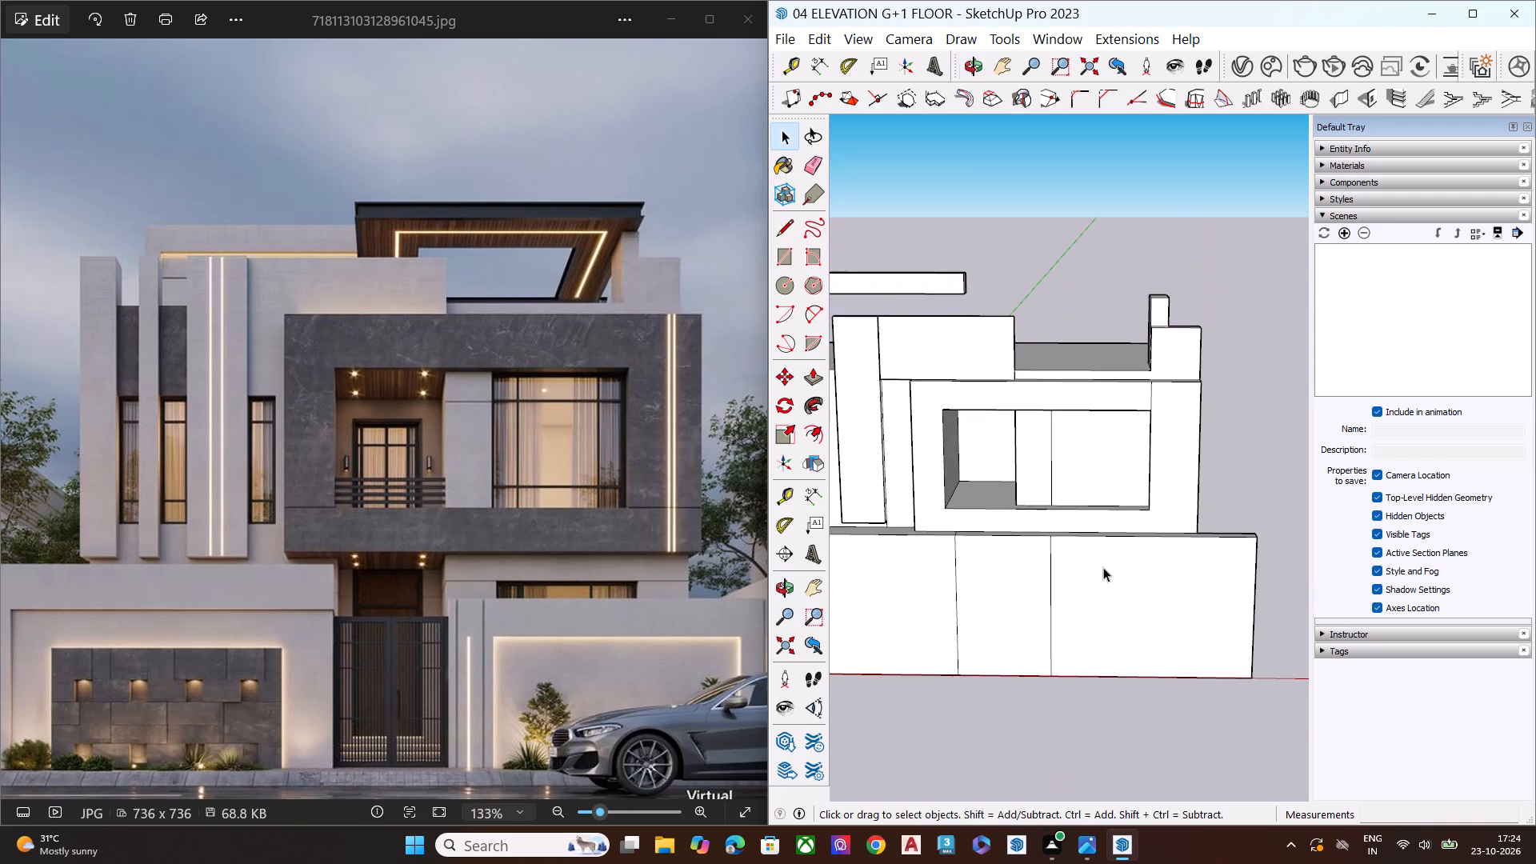
pyautogui.scroll(4, 1113, 560)
pyautogui.moveTo(1150, 605); pyautogui.dragTo(938, 711, button='middle')
pyautogui.scroll(2, 934, 696)
pyautogui.scroll(-1, 984, 623)
pyautogui.scroll(2, 991, 618)
pyautogui.scroll(-2, 977, 537)
pyautogui.scroll(2, 970, 540)
pyautogui.scroll(-4, 966, 543)
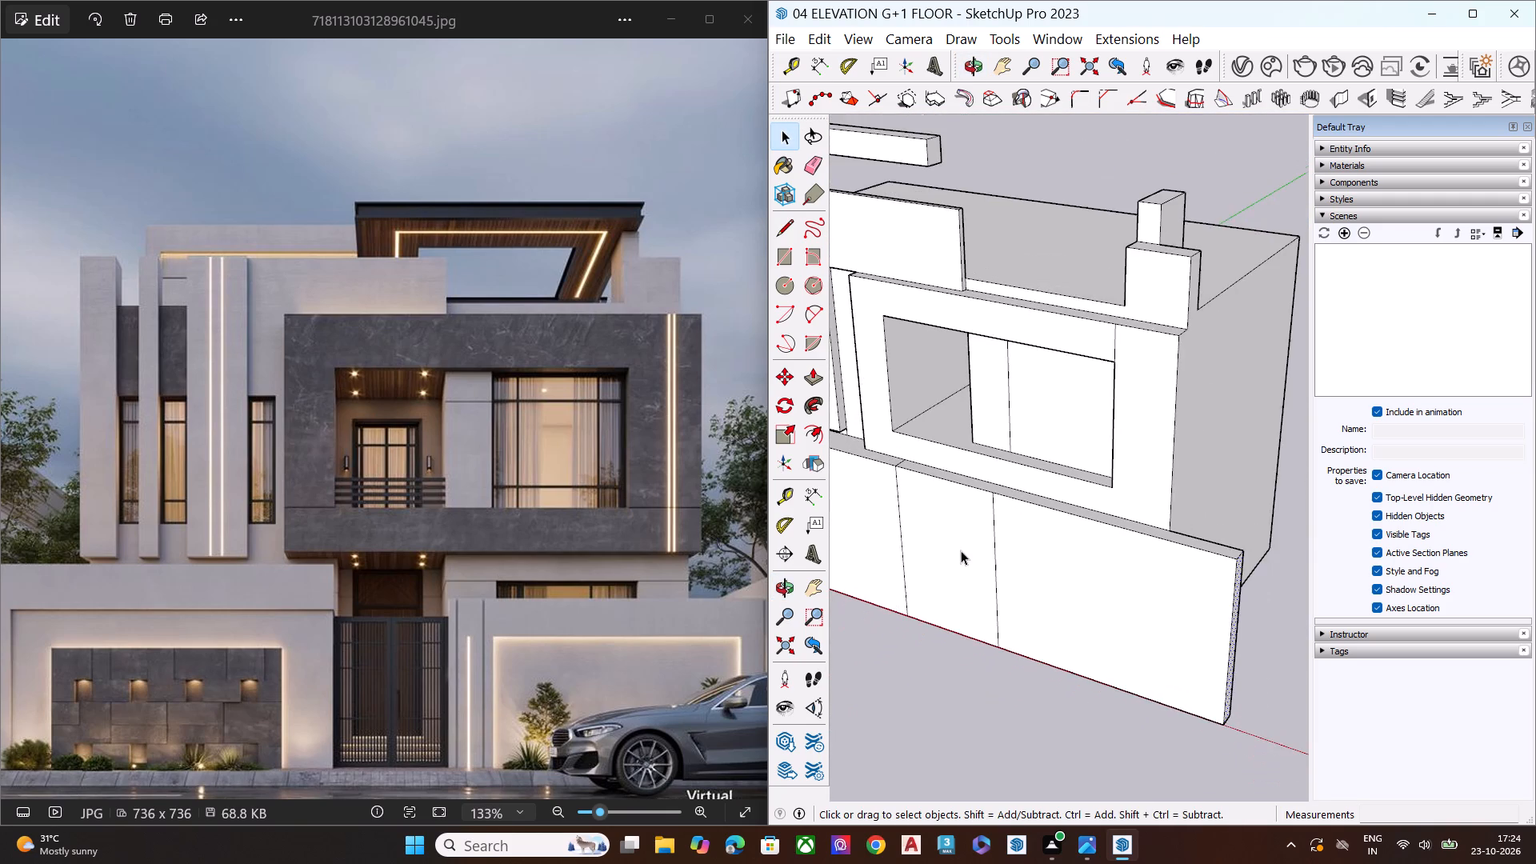
# Draw a line about 1' 6" long across the front wall's top from the vertical division right of the gate.
pyautogui.moveTo(1050, 537); pyautogui.dragTo(1042, 690, button='middle')
pyautogui.scroll(7, 972, 483)
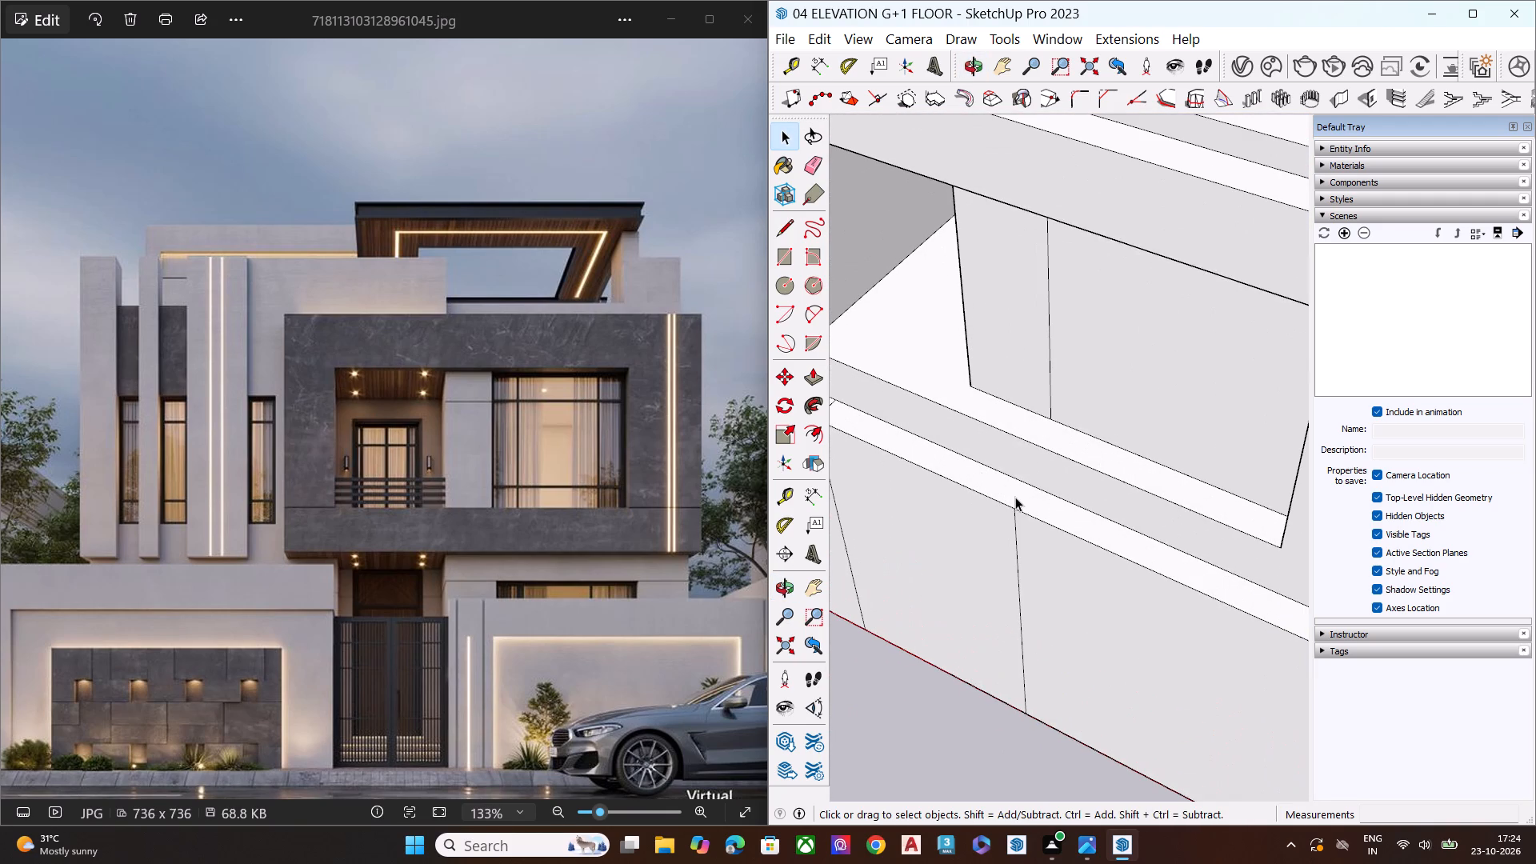
pyautogui.press('l')
pyautogui.click(1015, 514)
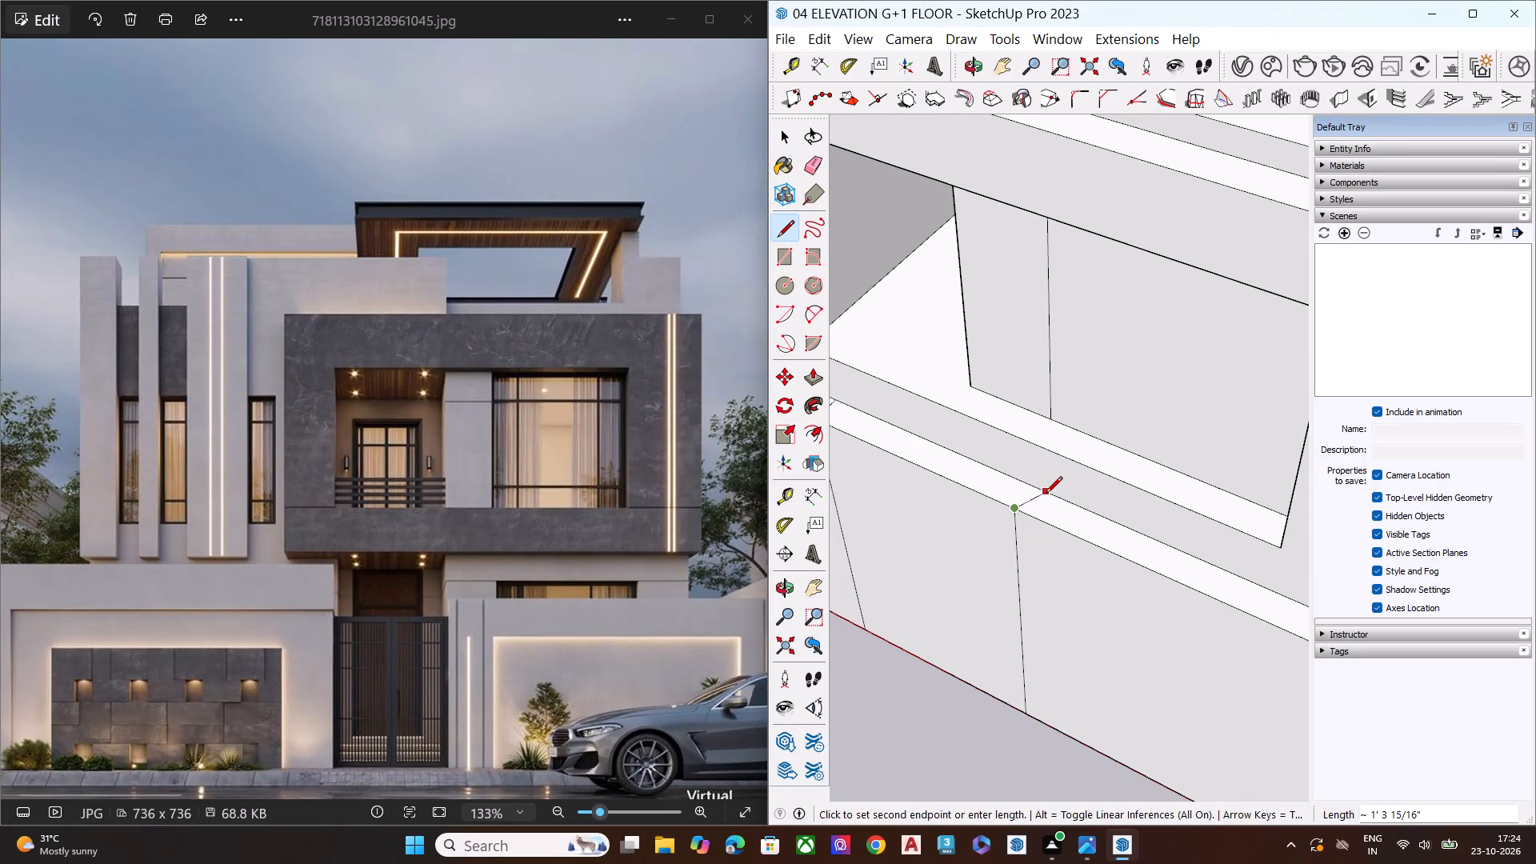
pyautogui.click(1041, 485)
pyautogui.press('space')
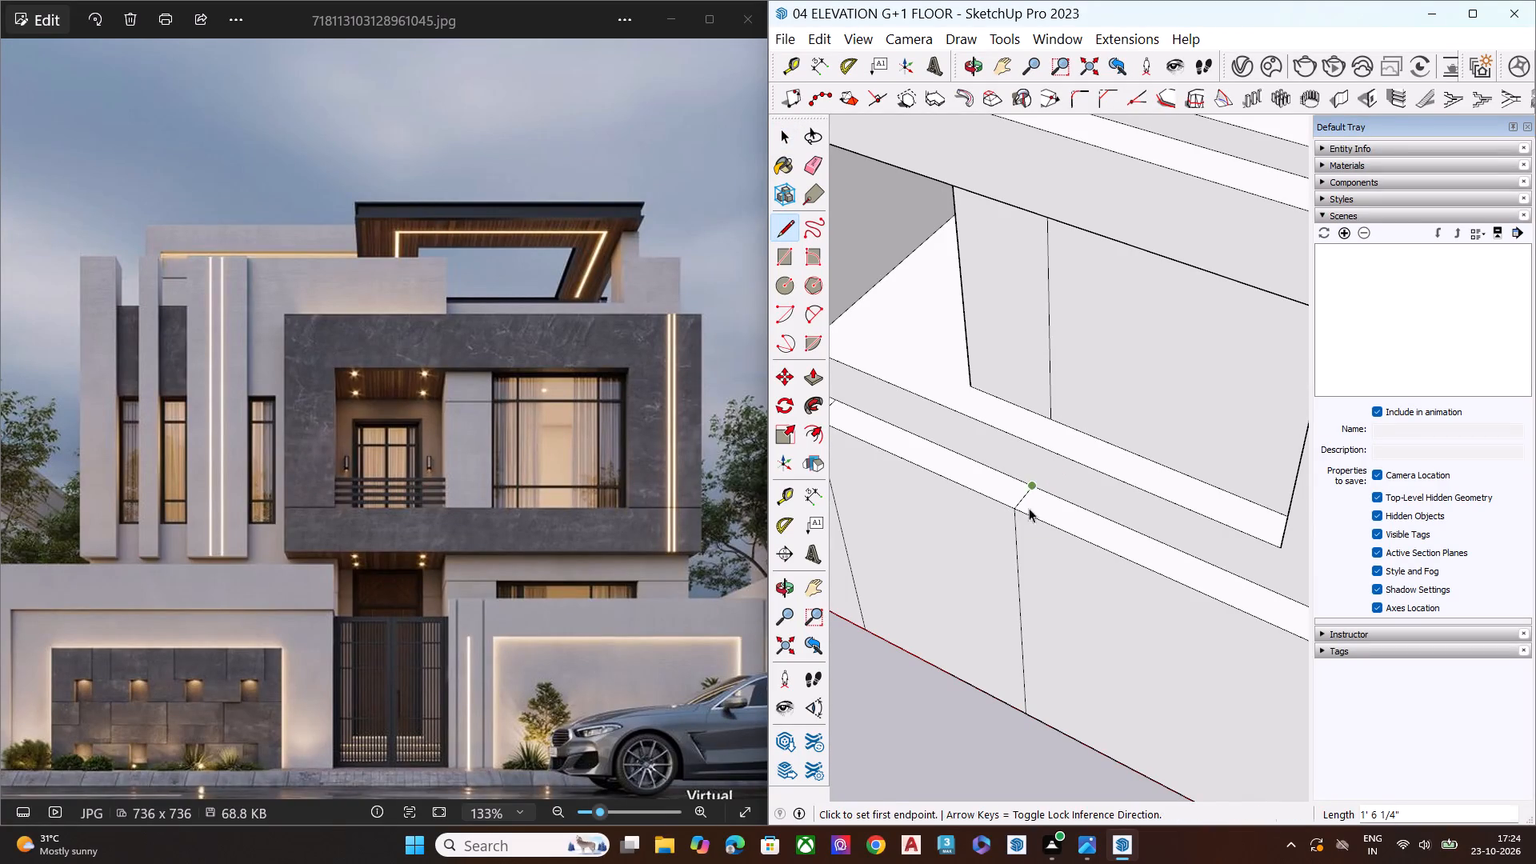
# Push the top of the extended wall section beside the gate down about 1' 9".
pyautogui.click(1058, 525)
pyautogui.scroll(-2, 930, 486)
pyautogui.scroll(3, 927, 486)
pyautogui.scroll(-4, 927, 486)
pyautogui.press('p')
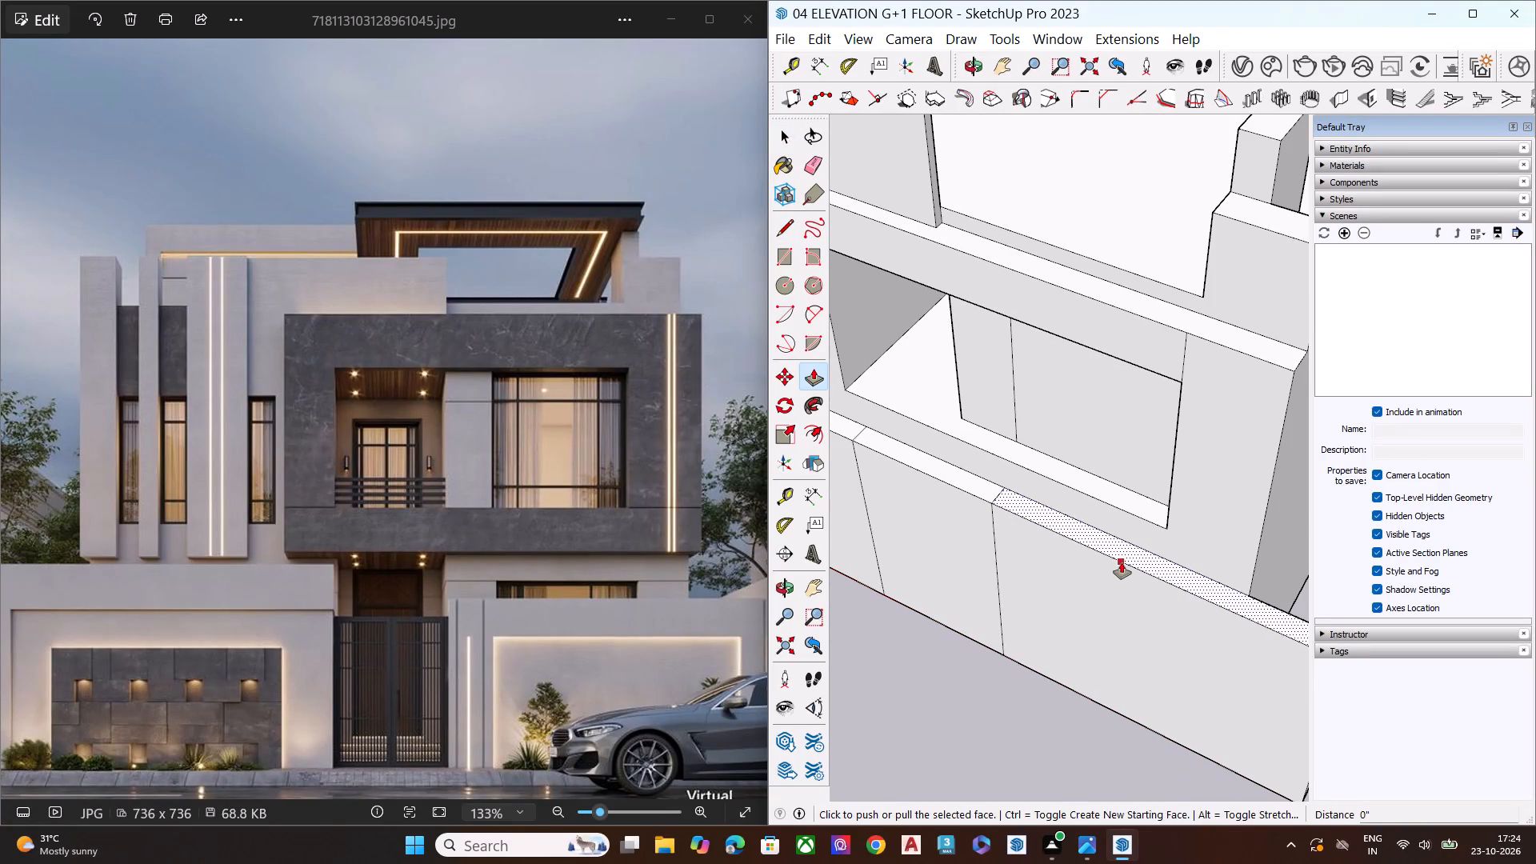
pyautogui.click(1122, 555)
pyautogui.moveTo(1109, 562); pyautogui.dragTo(1249, 286, button='middle')
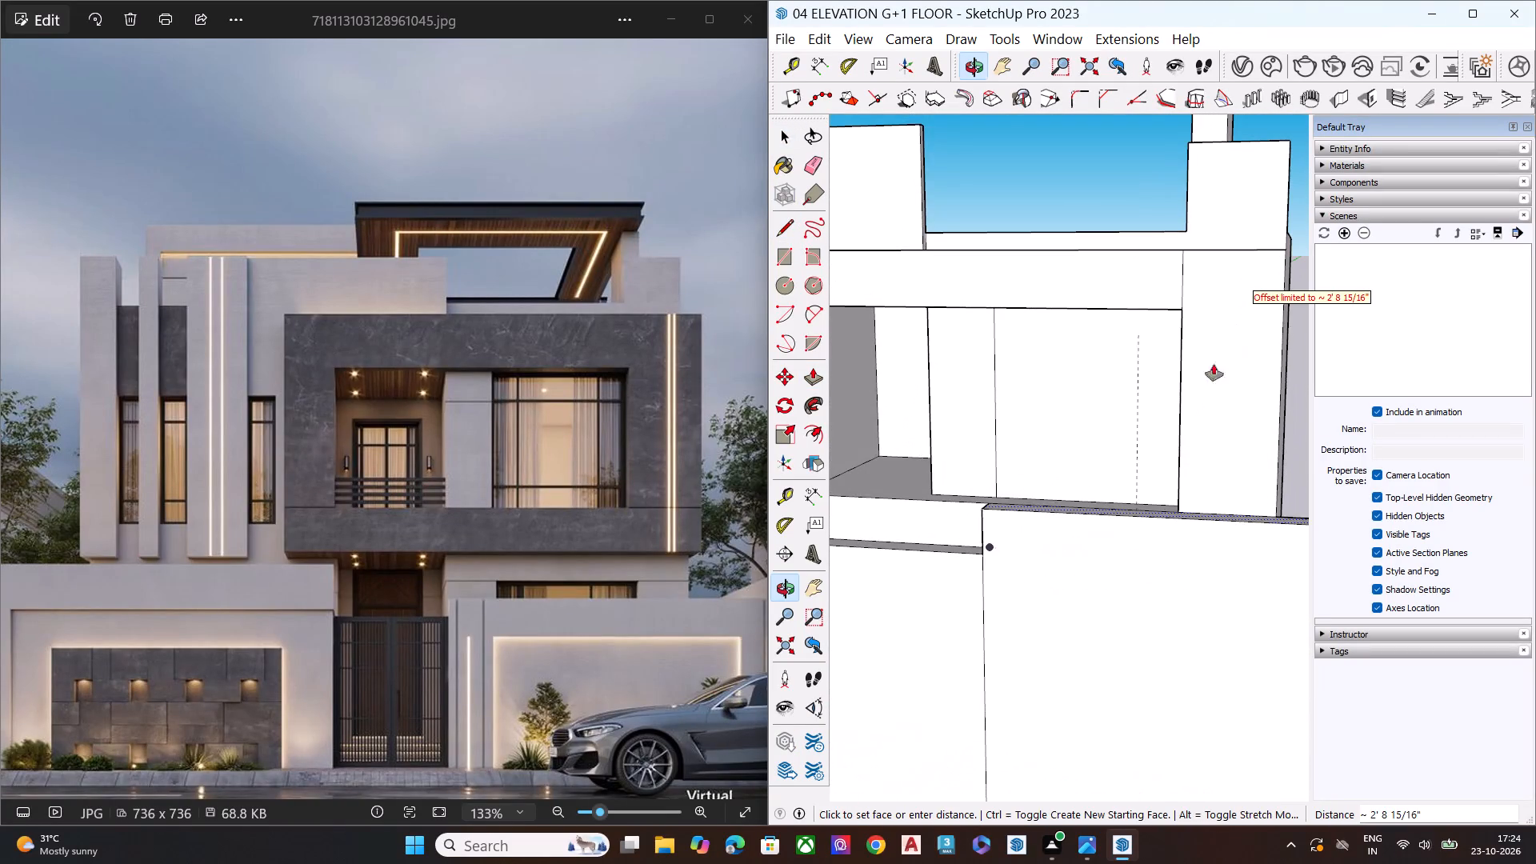
pyautogui.scroll(-4, 1130, 538)
pyautogui.moveTo(1122, 555); pyautogui.dragTo(1181, 478, button='middle')
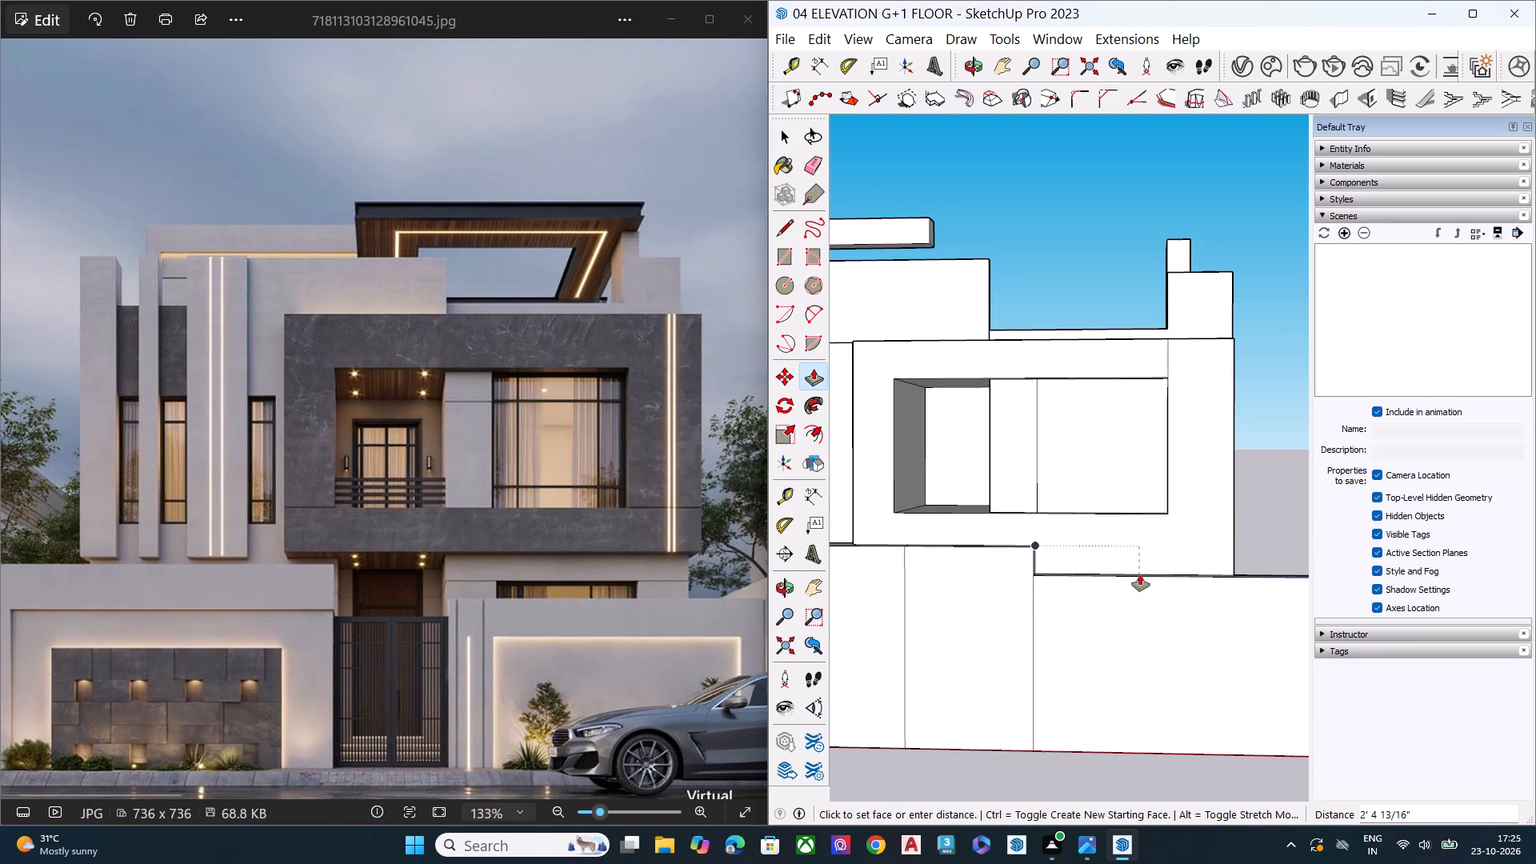
pyautogui.moveTo(1140, 574); pyautogui.dragTo(1181, 505, button='middle')
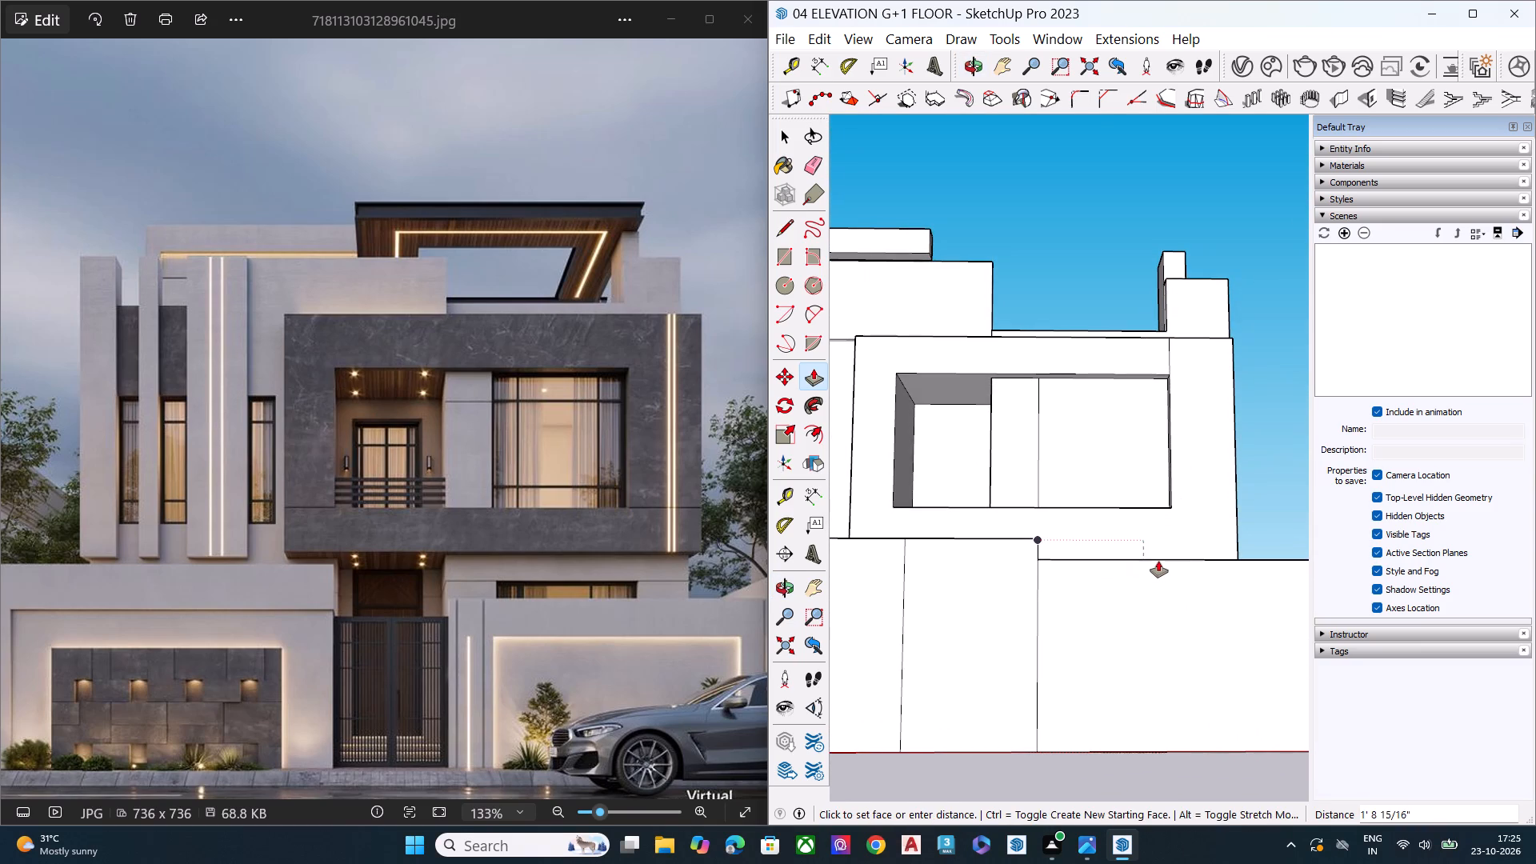
pyautogui.click(1158, 561)
pyautogui.press('space')
# Draw a horizontal line about 32' 10" long along the upper-floor frame's bottom edge, between its two lower corners.
pyautogui.moveTo(1046, 542); pyautogui.dragTo(1020, 768, button='middle')
pyautogui.scroll(7, 915, 567)
pyautogui.scroll(-4, 1040, 502)
pyautogui.scroll(4, 913, 526)
pyautogui.scroll(-1, 892, 530)
pyautogui.scroll(3, 892, 530)
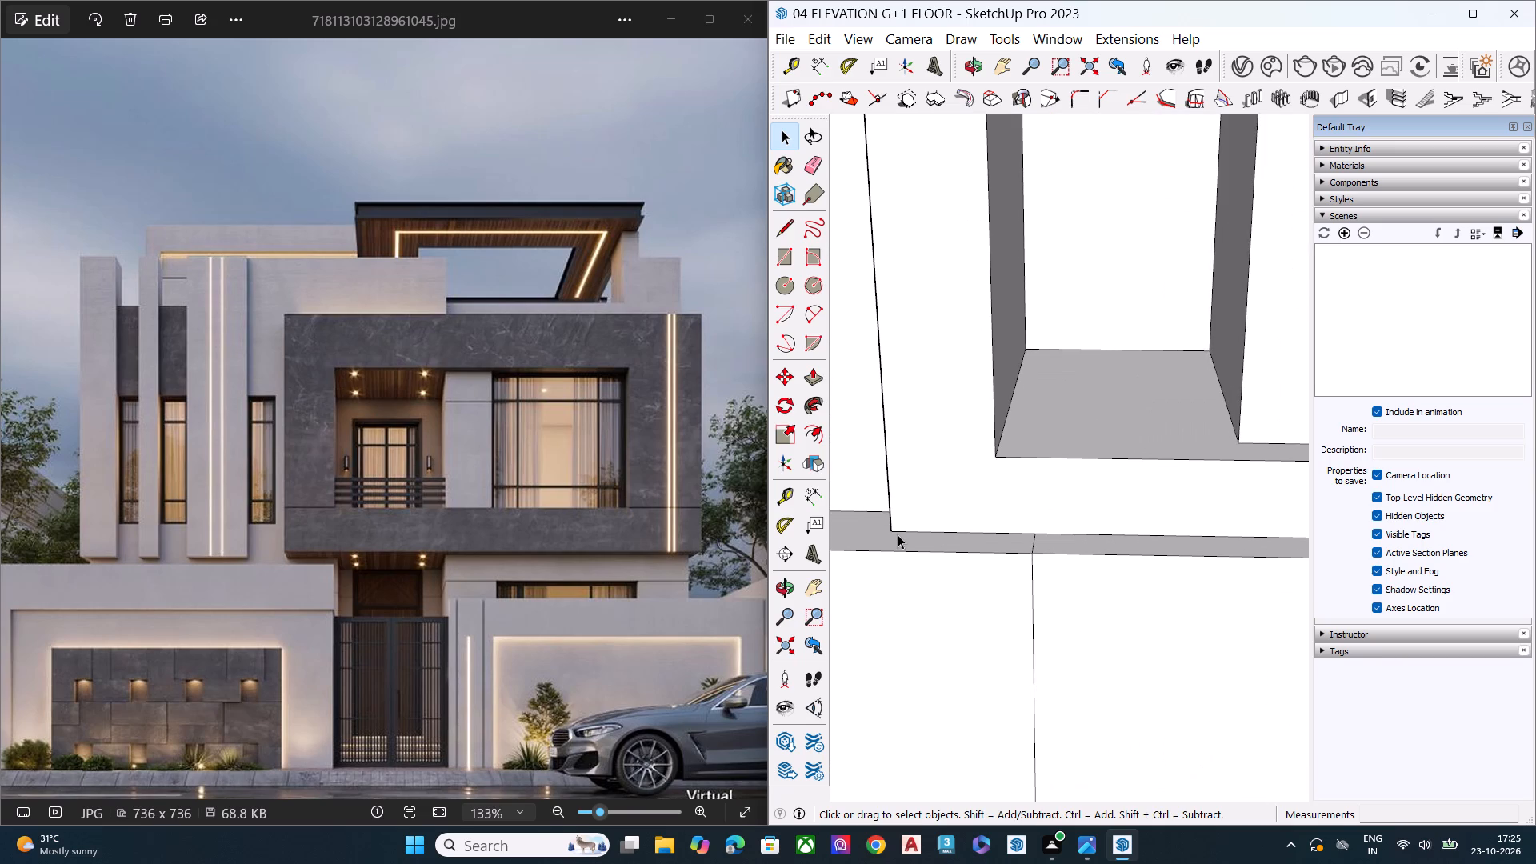
pyautogui.press('l')
pyautogui.click(893, 531)
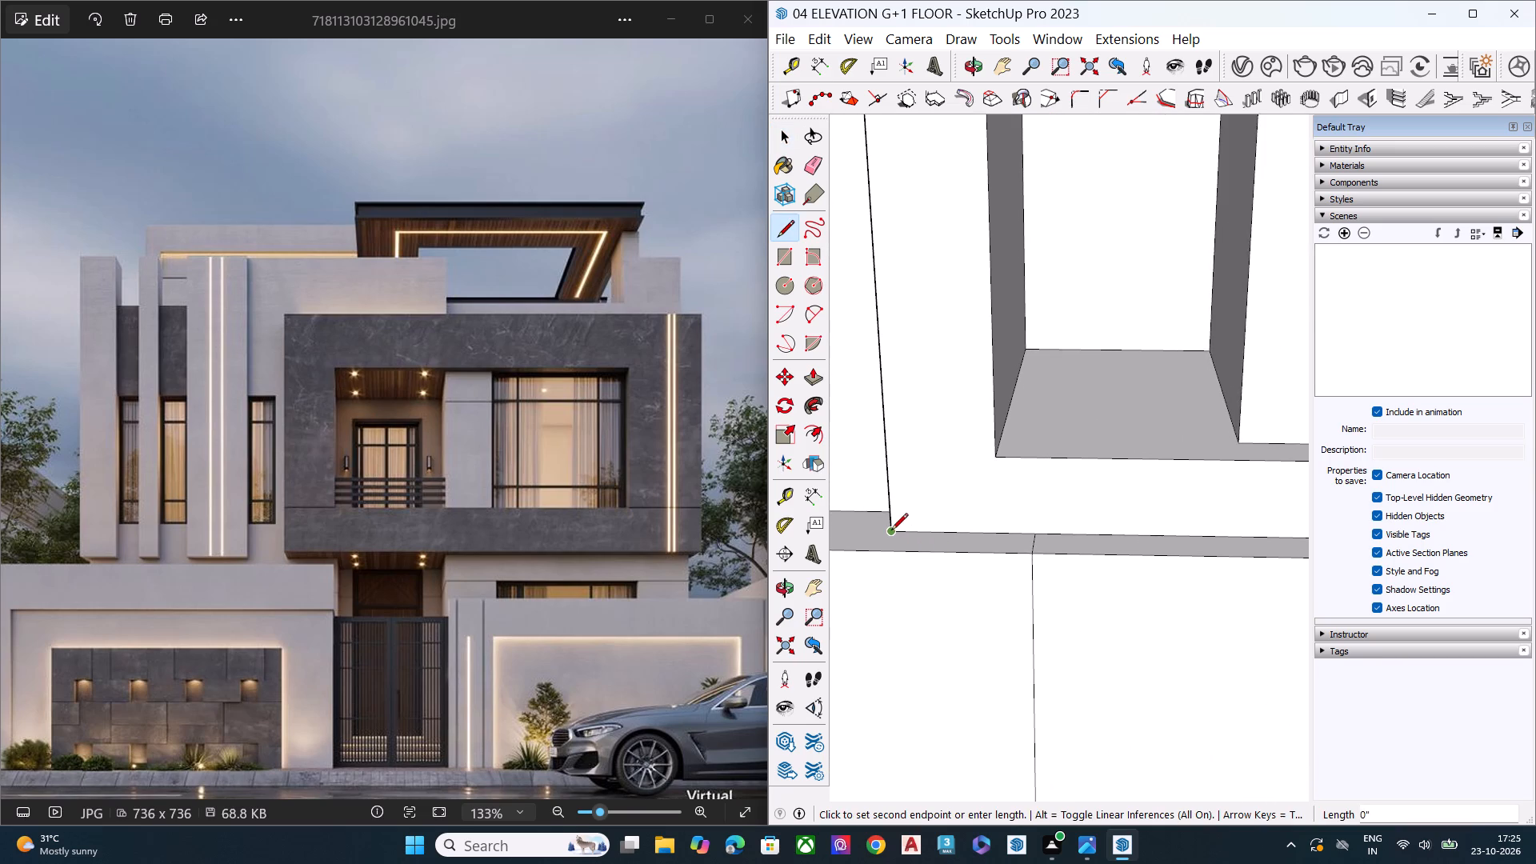
pyautogui.scroll(-10, 891, 531)
pyautogui.scroll(1, 903, 530)
pyautogui.scroll(-5, 902, 530)
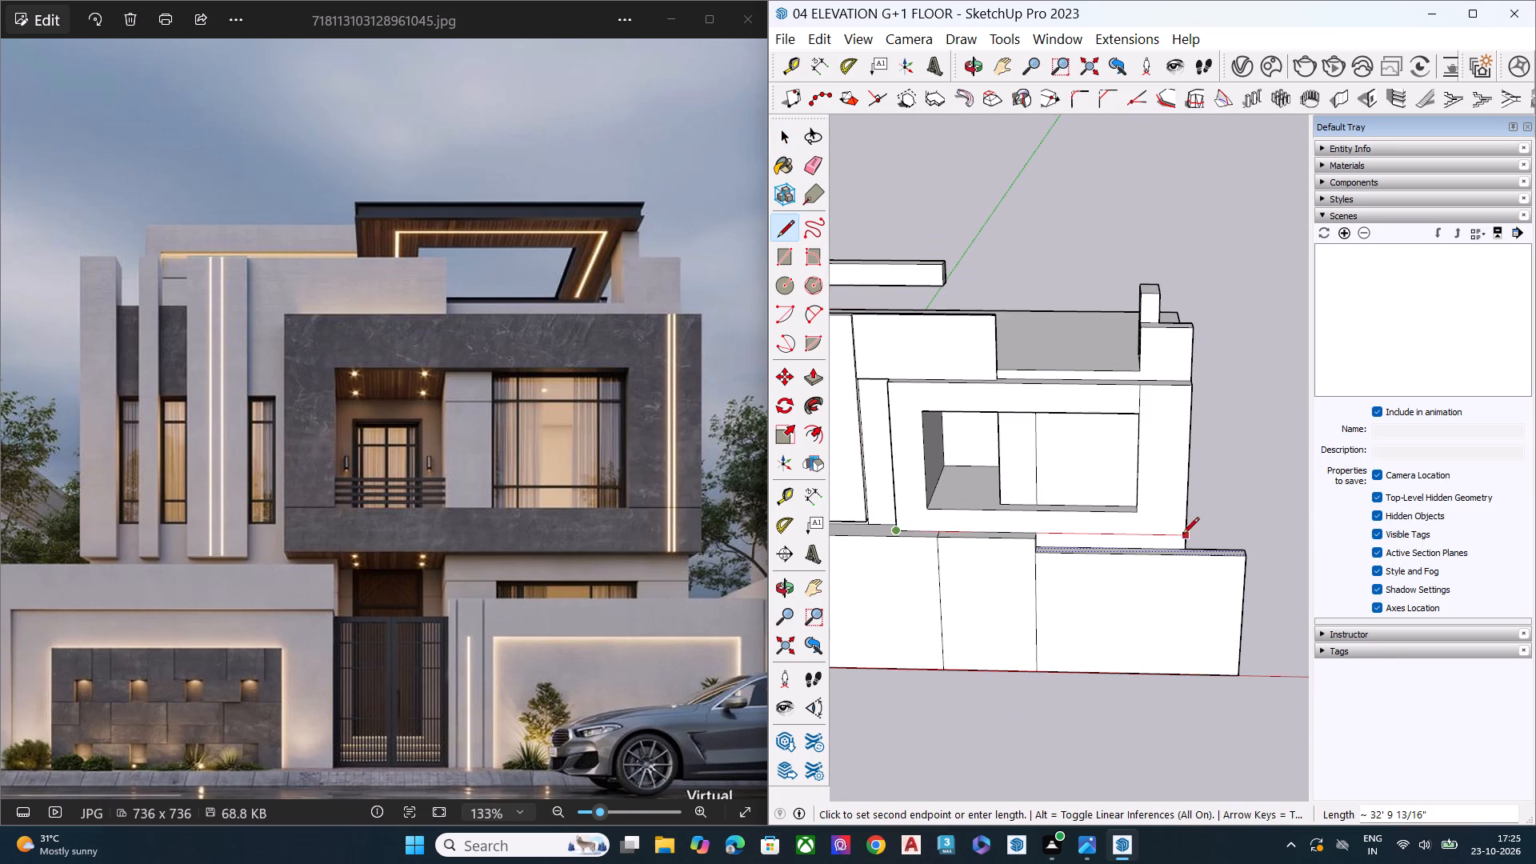
pyautogui.click(1184, 534)
pyautogui.press('space')
# Push the exposed wall strip below the upper-floor frame inward about 1' 10".
pyautogui.moveTo(1152, 557); pyautogui.dragTo(691, 556, button='middle')
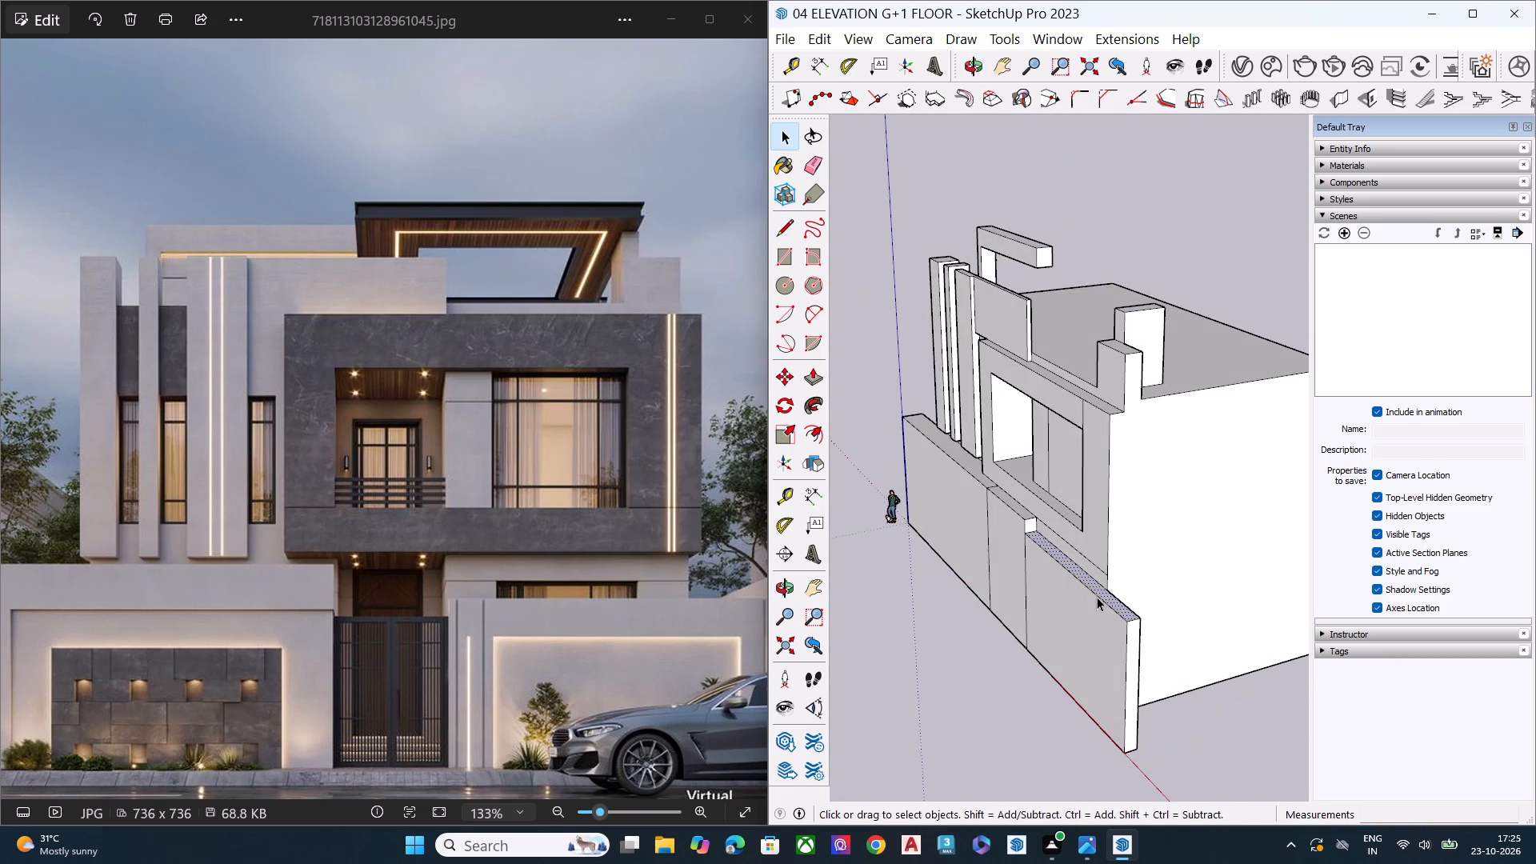
pyautogui.moveTo(1133, 609); pyautogui.dragTo(1126, 544, button='middle')
pyautogui.scroll(8, 1114, 553)
pyautogui.click(1091, 518)
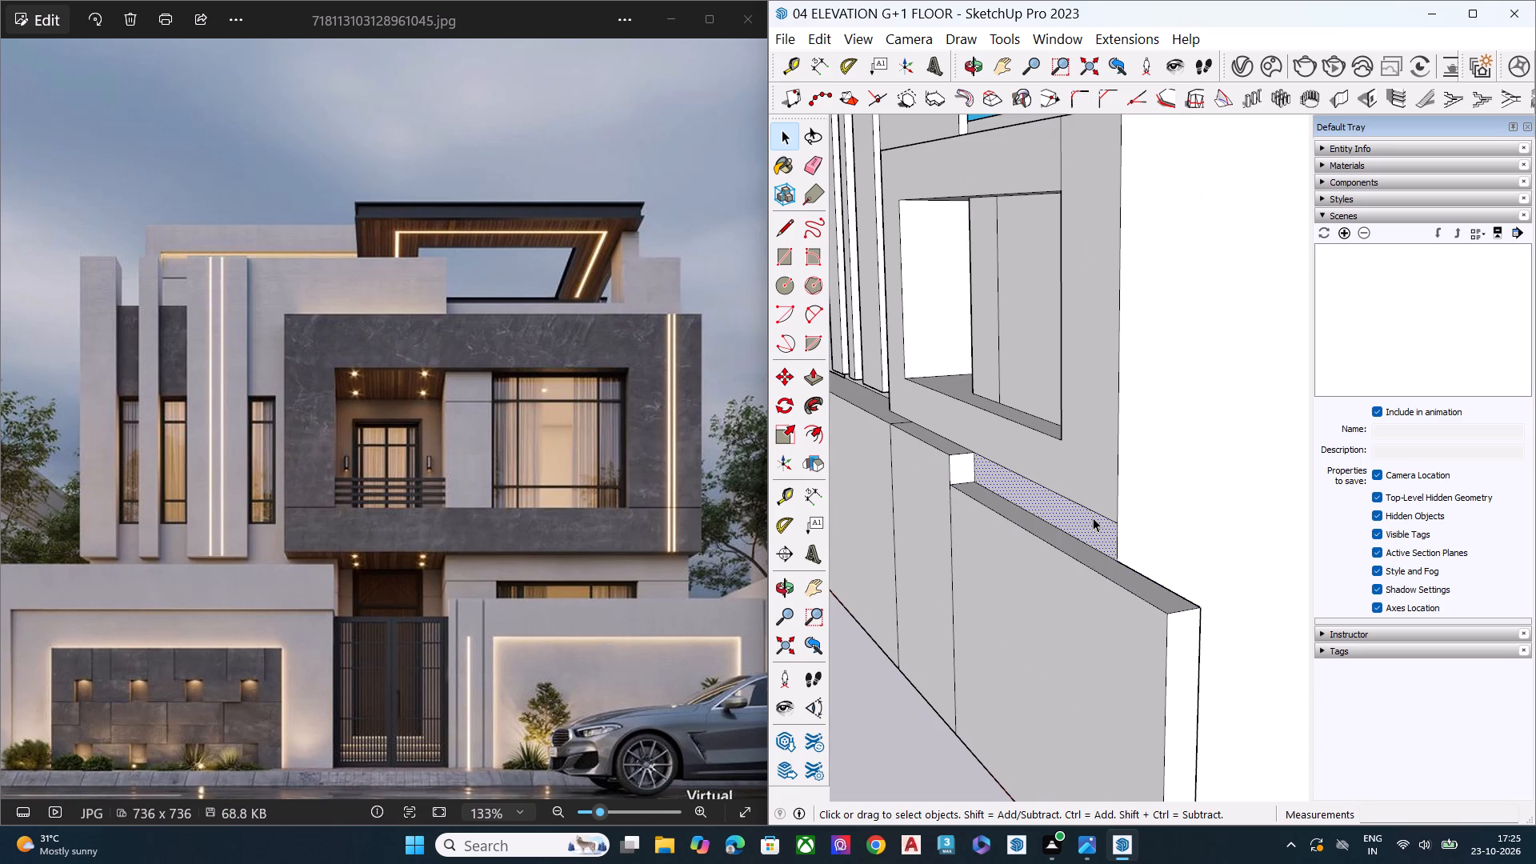
pyautogui.scroll(4, 1094, 526)
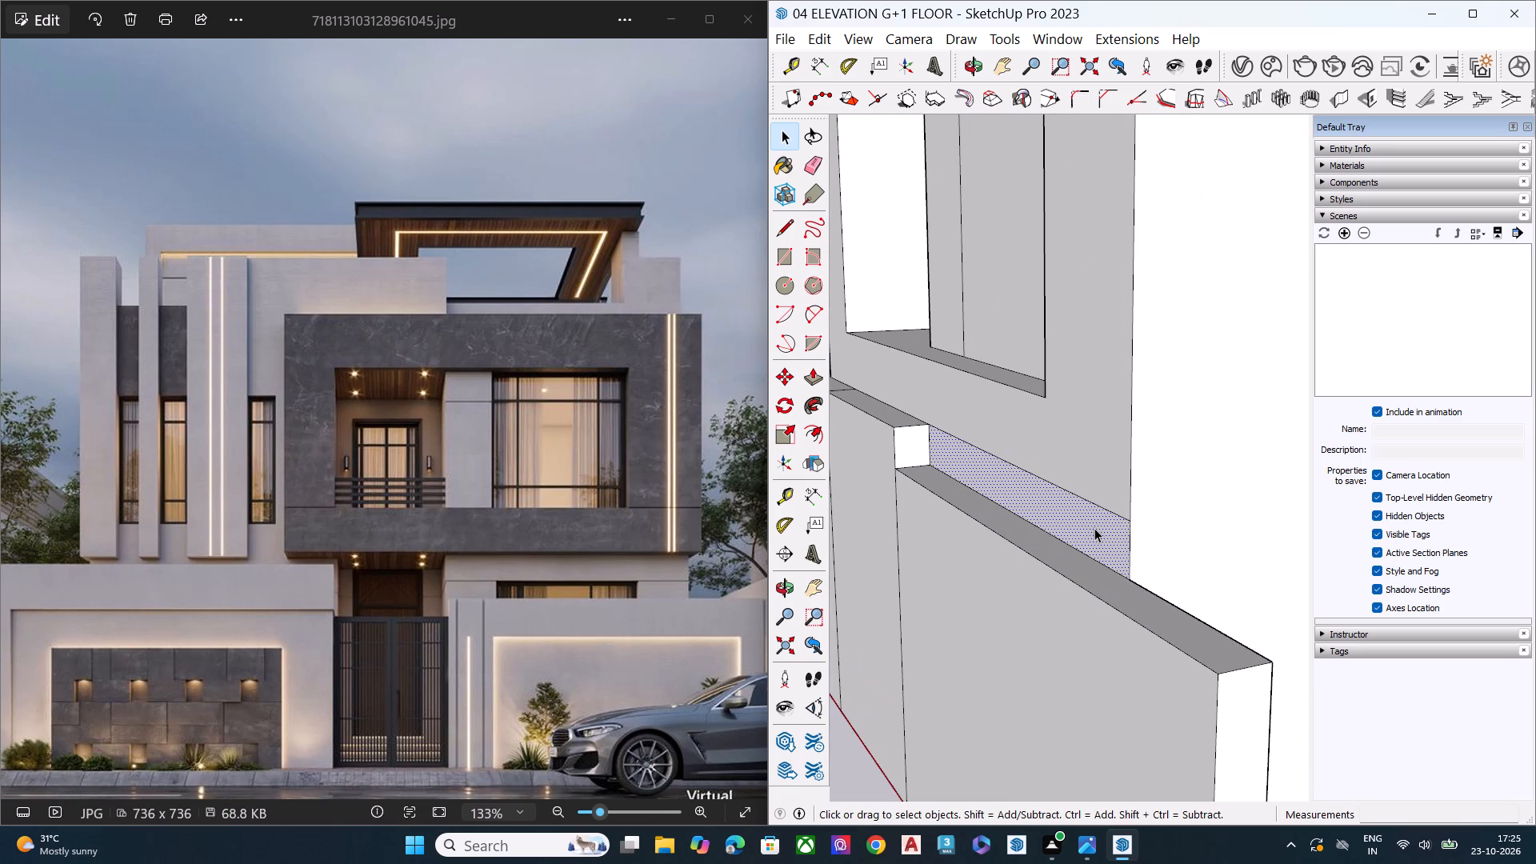
pyautogui.press('p')
pyautogui.click(1094, 528)
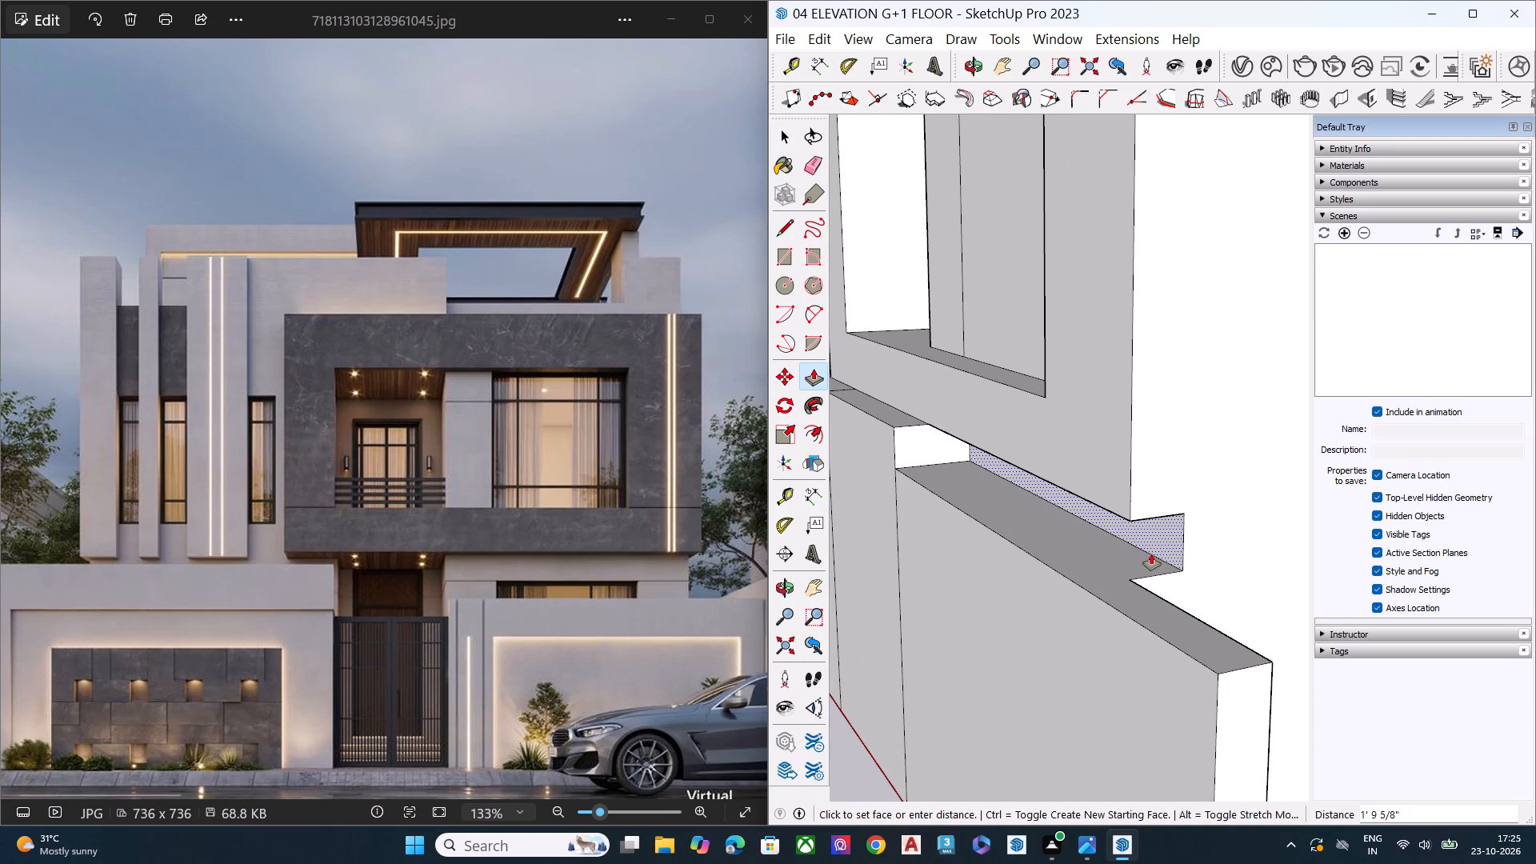
pyautogui.click(1151, 554)
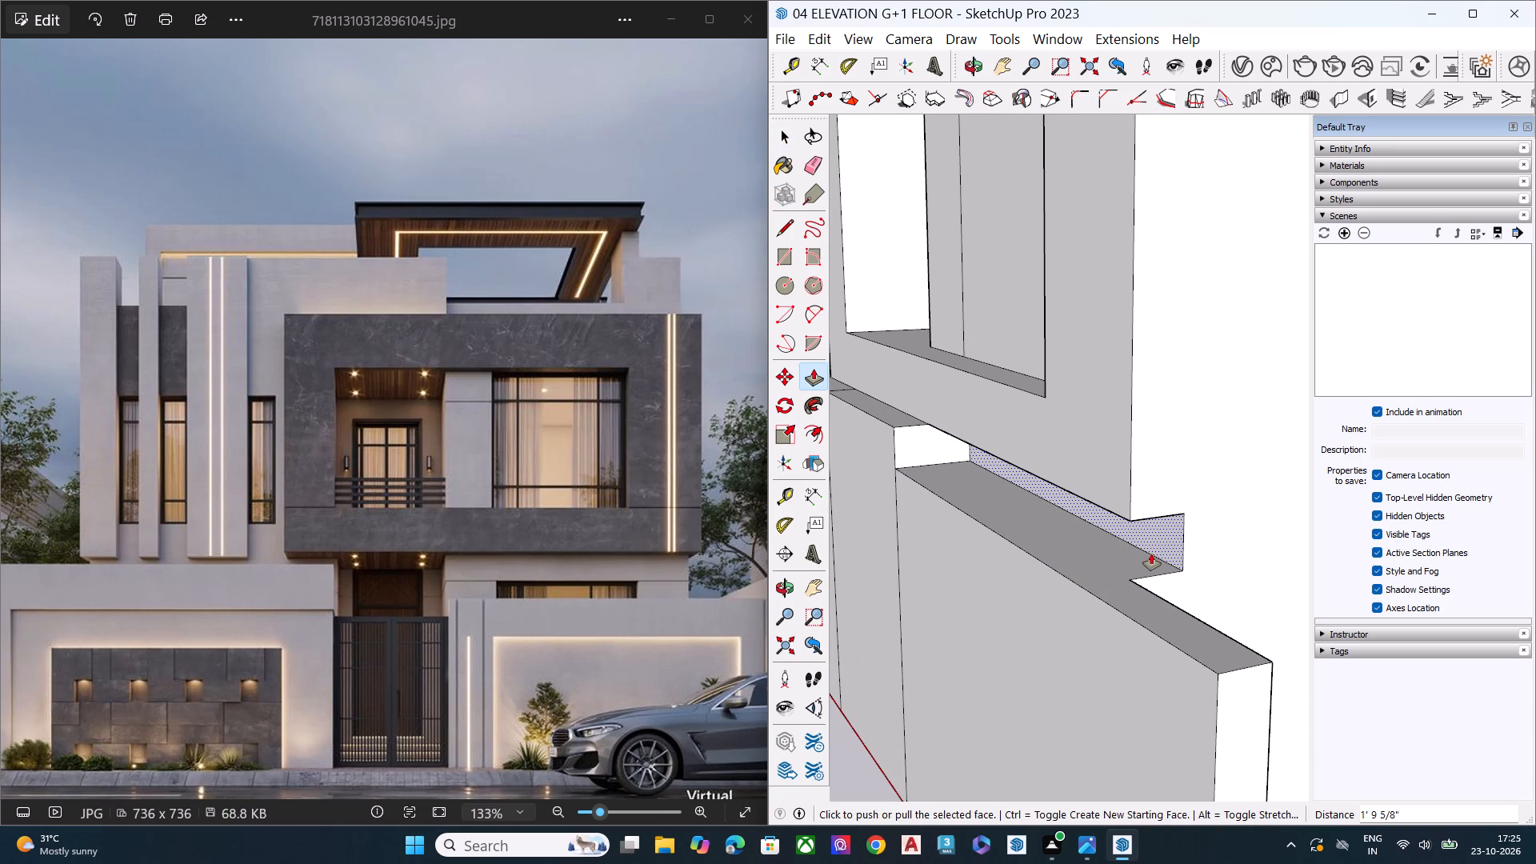
pyautogui.press('space')
# Draw a line about 16' 11" long along the lowered wall's top, from the side wall's corner to the notch's end face.
pyautogui.moveTo(1090, 570); pyautogui.dragTo(1210, 528, button='middle')
pyautogui.moveTo(1169, 551); pyautogui.dragTo(999, 694, button='middle')
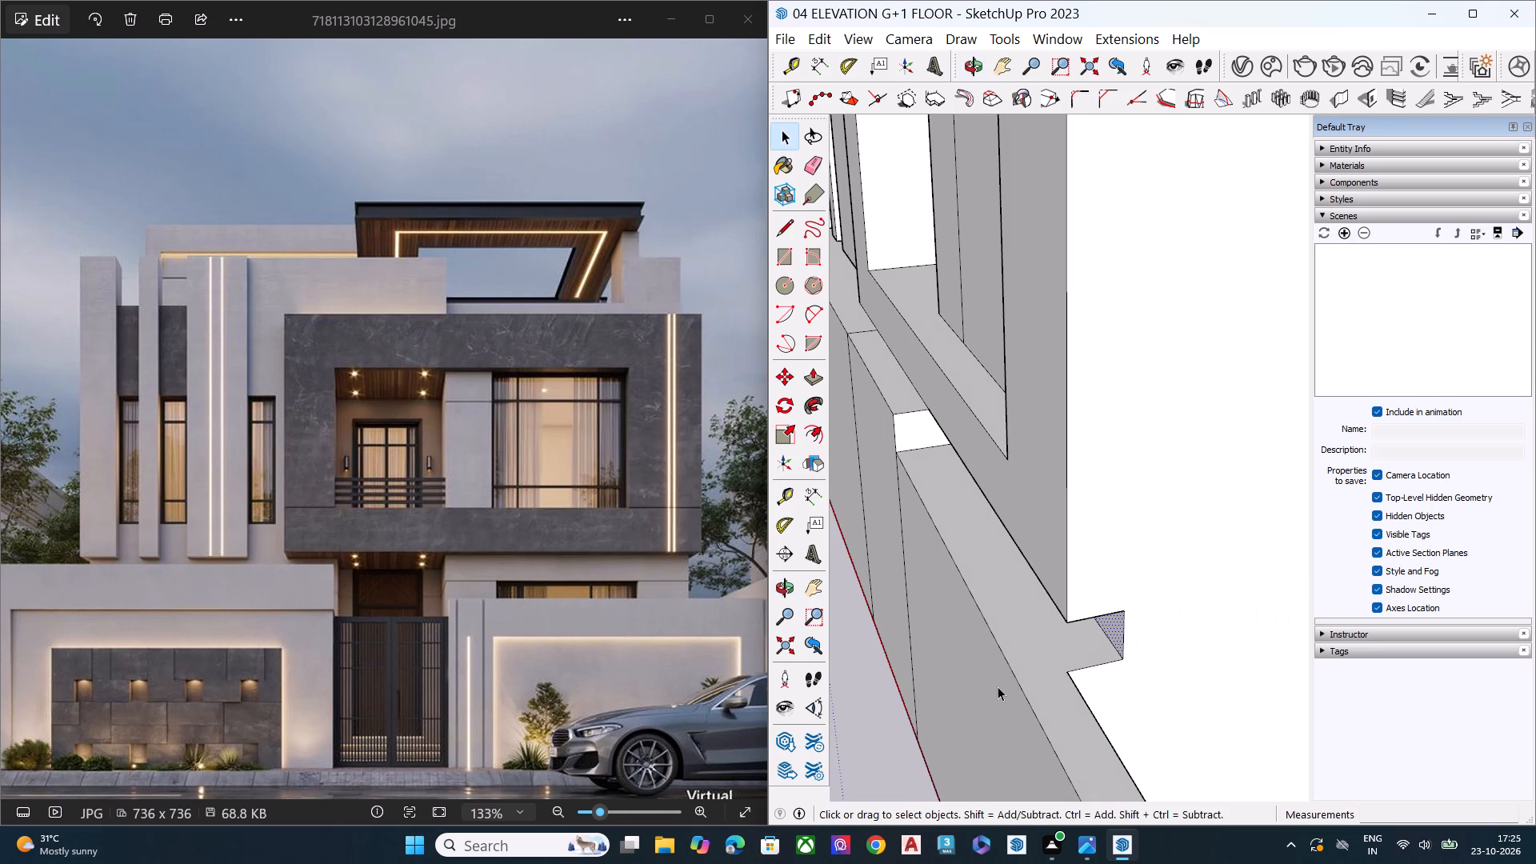
pyautogui.press('l')
pyautogui.click(1067, 669)
pyautogui.moveTo(1043, 663); pyautogui.dragTo(999, 524, button='middle')
pyautogui.scroll(4, 995, 519)
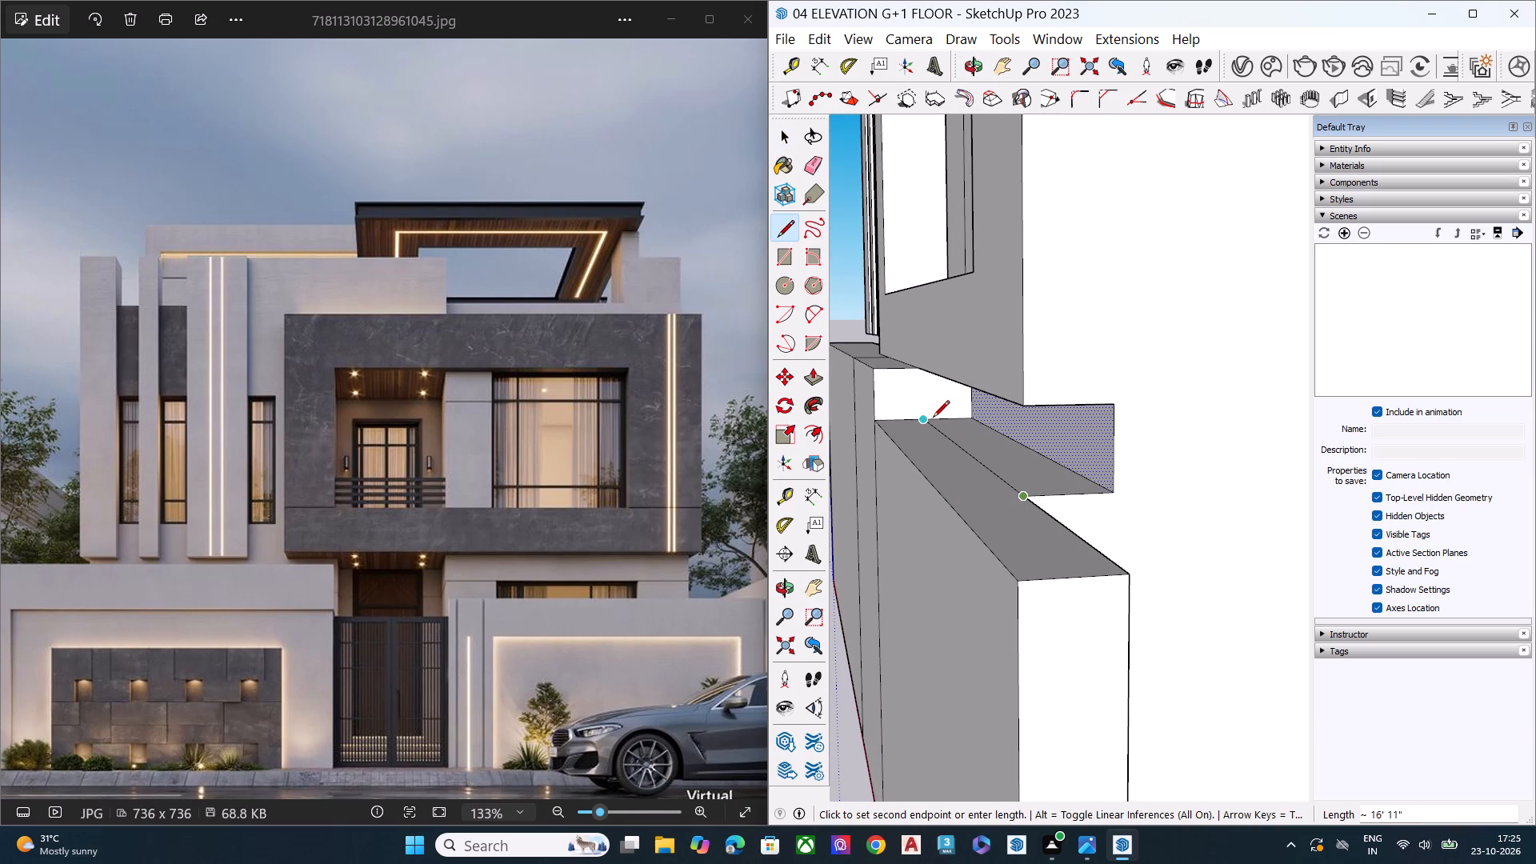
pyautogui.click(926, 420)
pyautogui.press('space')
# Push the front strip of the lowered boundary wall's top down.
pyautogui.scroll(-2, 970, 471)
pyautogui.scroll(1, 973, 482)
pyautogui.scroll(-5, 974, 484)
pyautogui.click(983, 518)
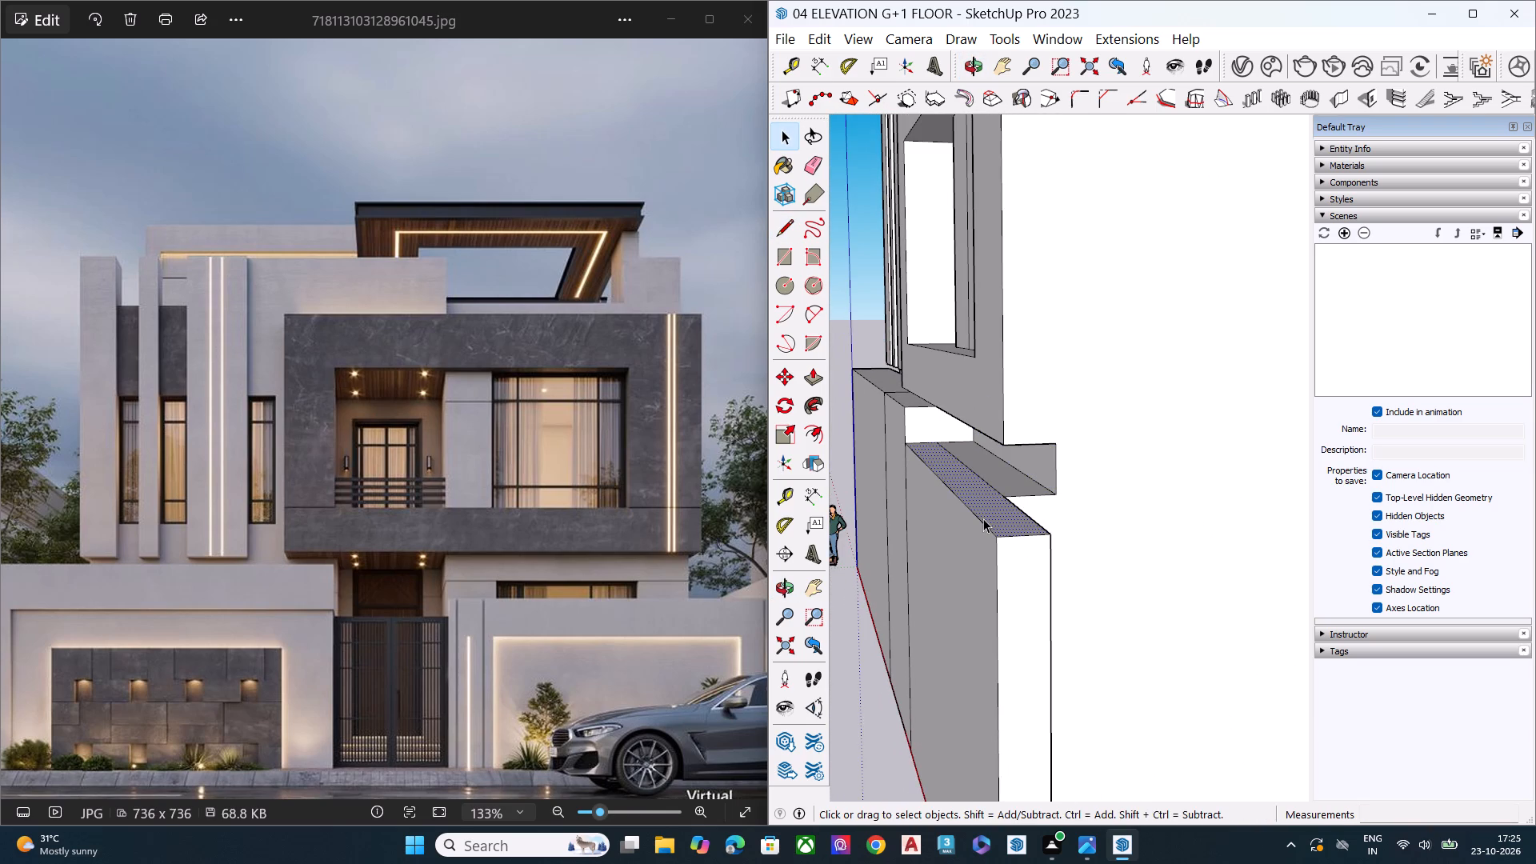
pyautogui.press('p')
pyautogui.click(997, 512)
pyautogui.click(998, 538)
pyautogui.press('space')
# Push the rear strip of the lowered wall's top down about 1' 3" to level with the front strip.
pyautogui.moveTo(995, 551); pyautogui.dragTo(1266, 495, button='middle')
pyautogui.moveTo(1014, 535); pyautogui.dragTo(1251, 530, button='middle')
pyautogui.scroll(-8, 1010, 549)
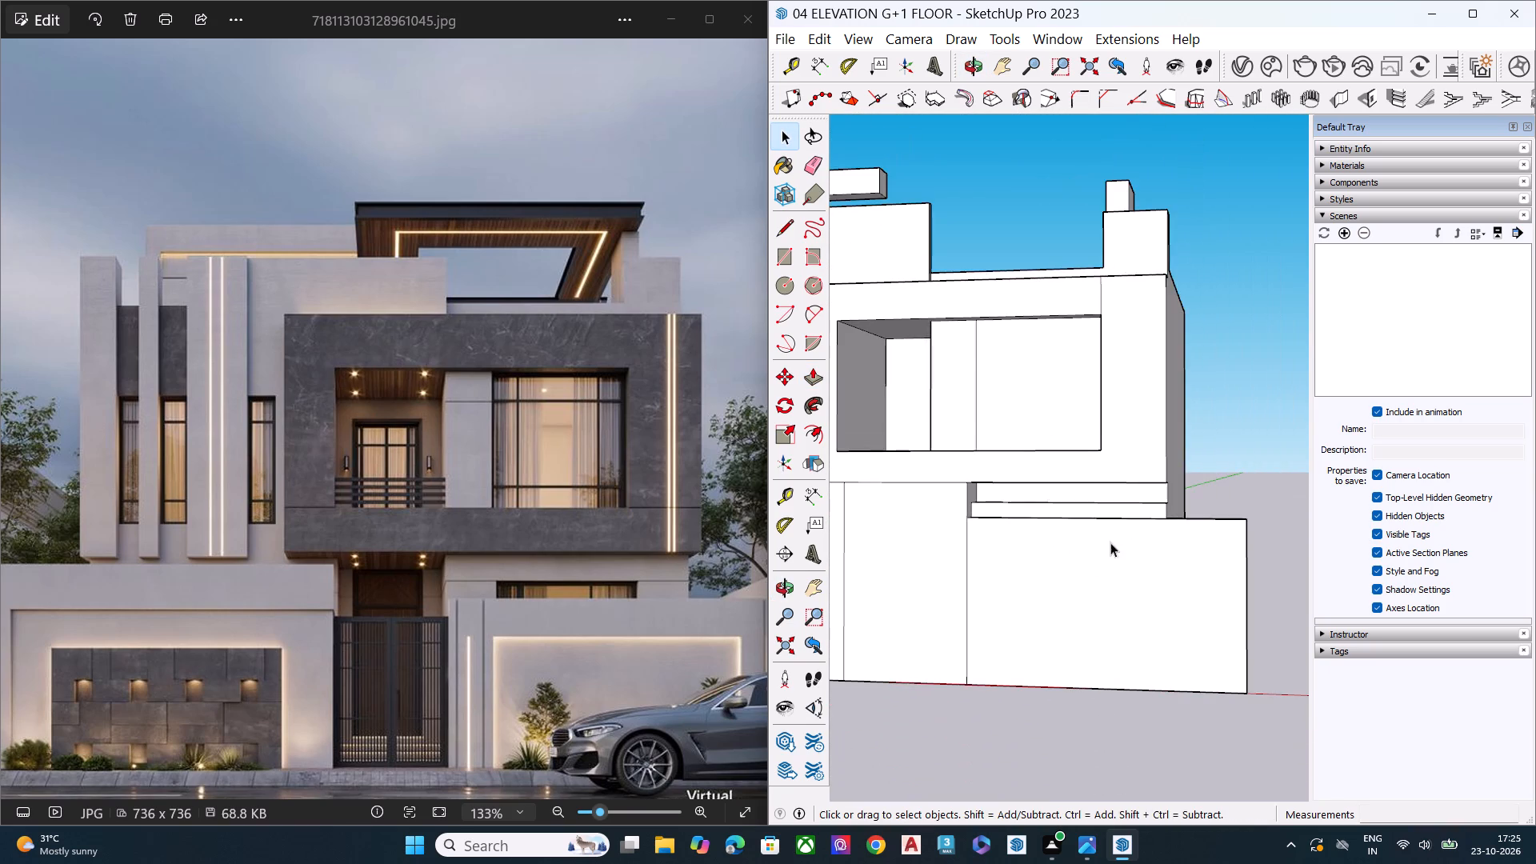
pyautogui.moveTo(1118, 542); pyautogui.dragTo(758, 626, button='middle')
pyautogui.scroll(8, 1101, 522)
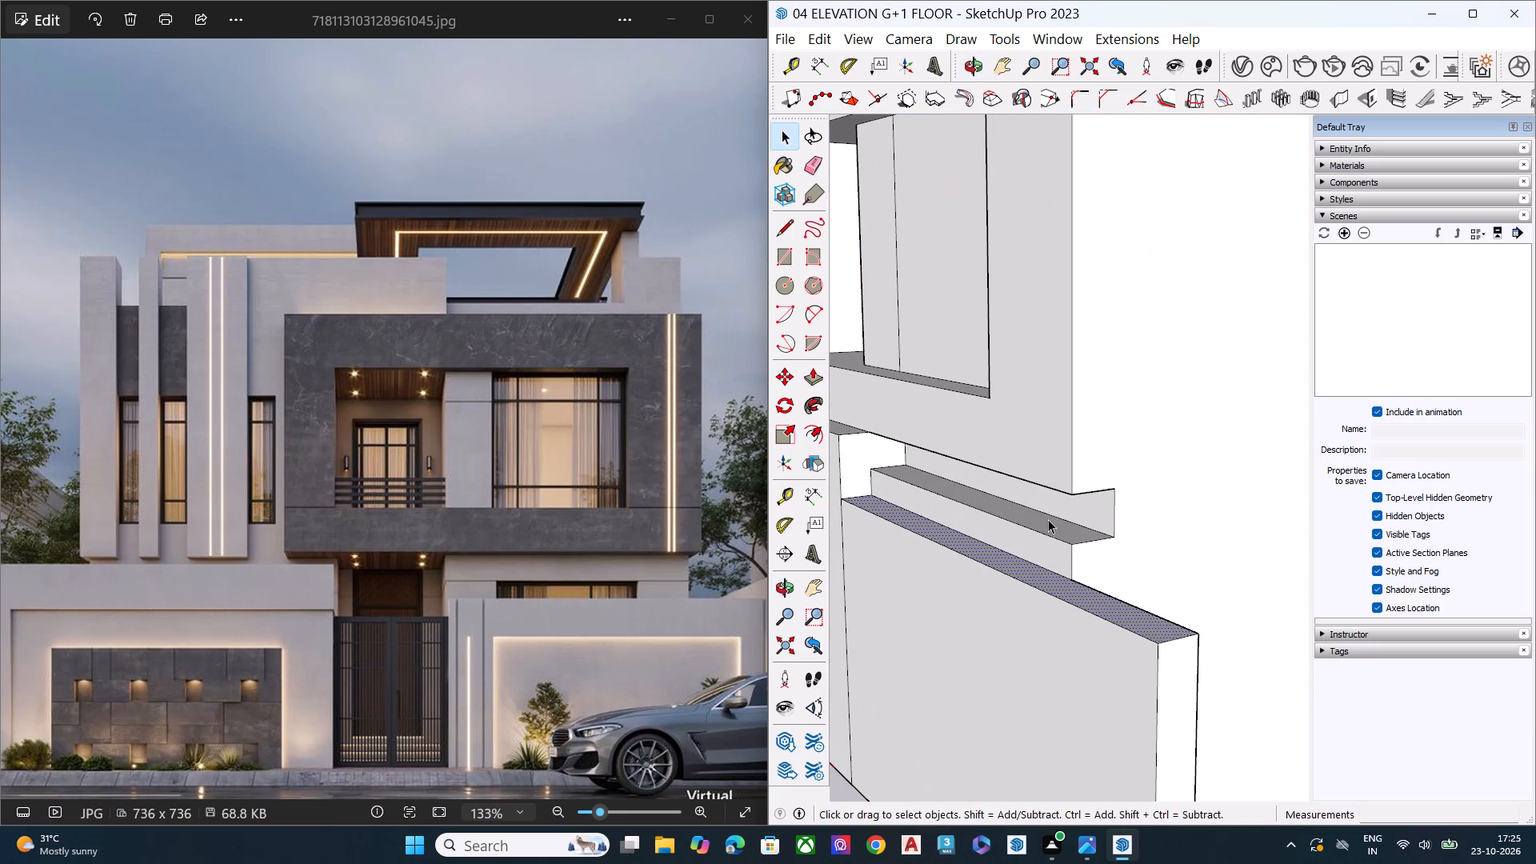
pyautogui.click(1057, 526)
pyautogui.press('p')
pyautogui.click(1058, 526)
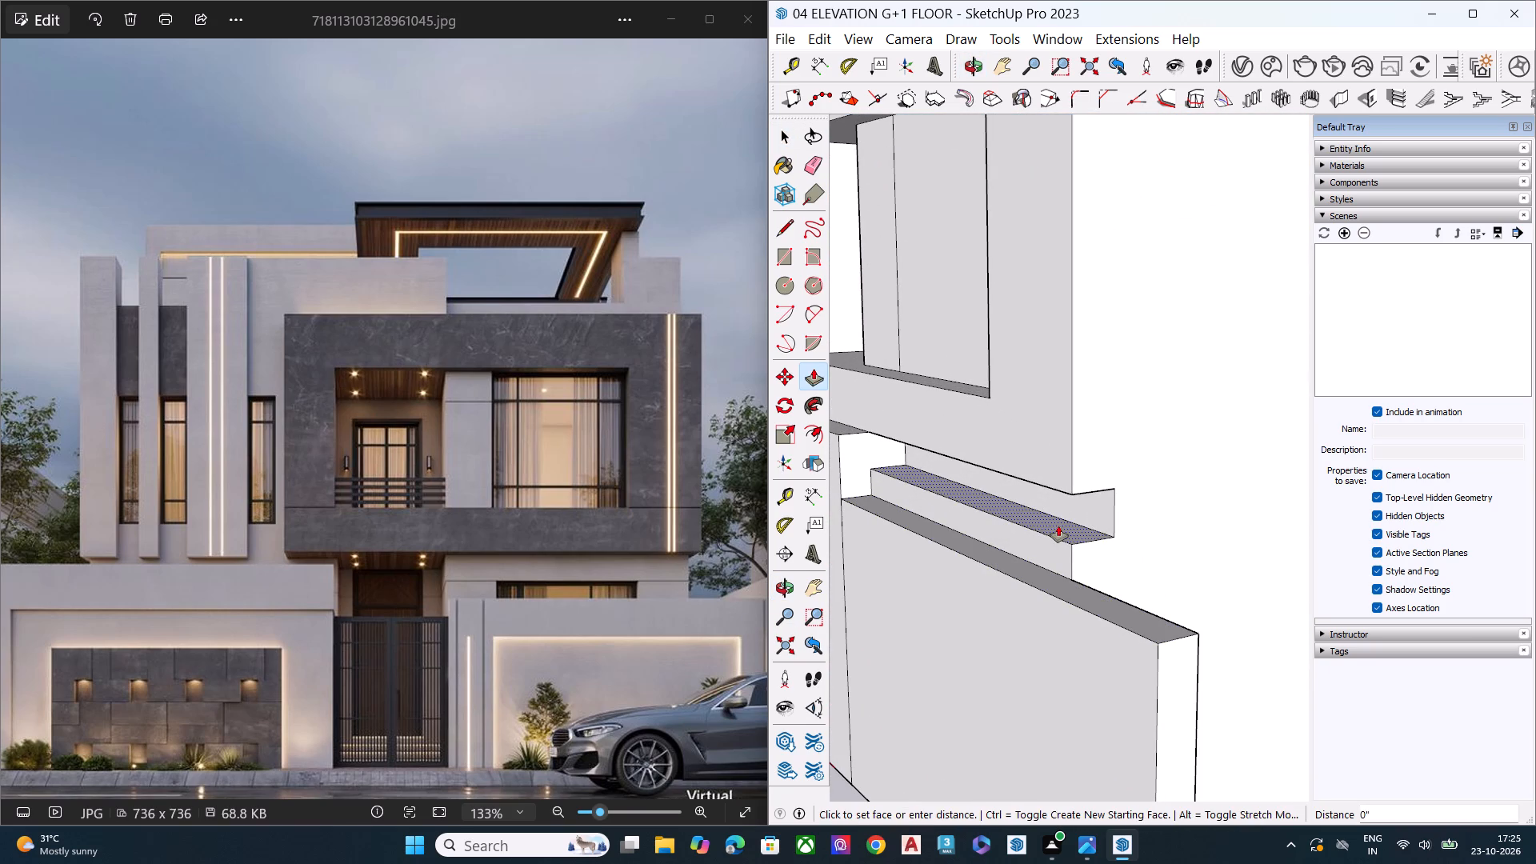
pyautogui.click(1033, 570)
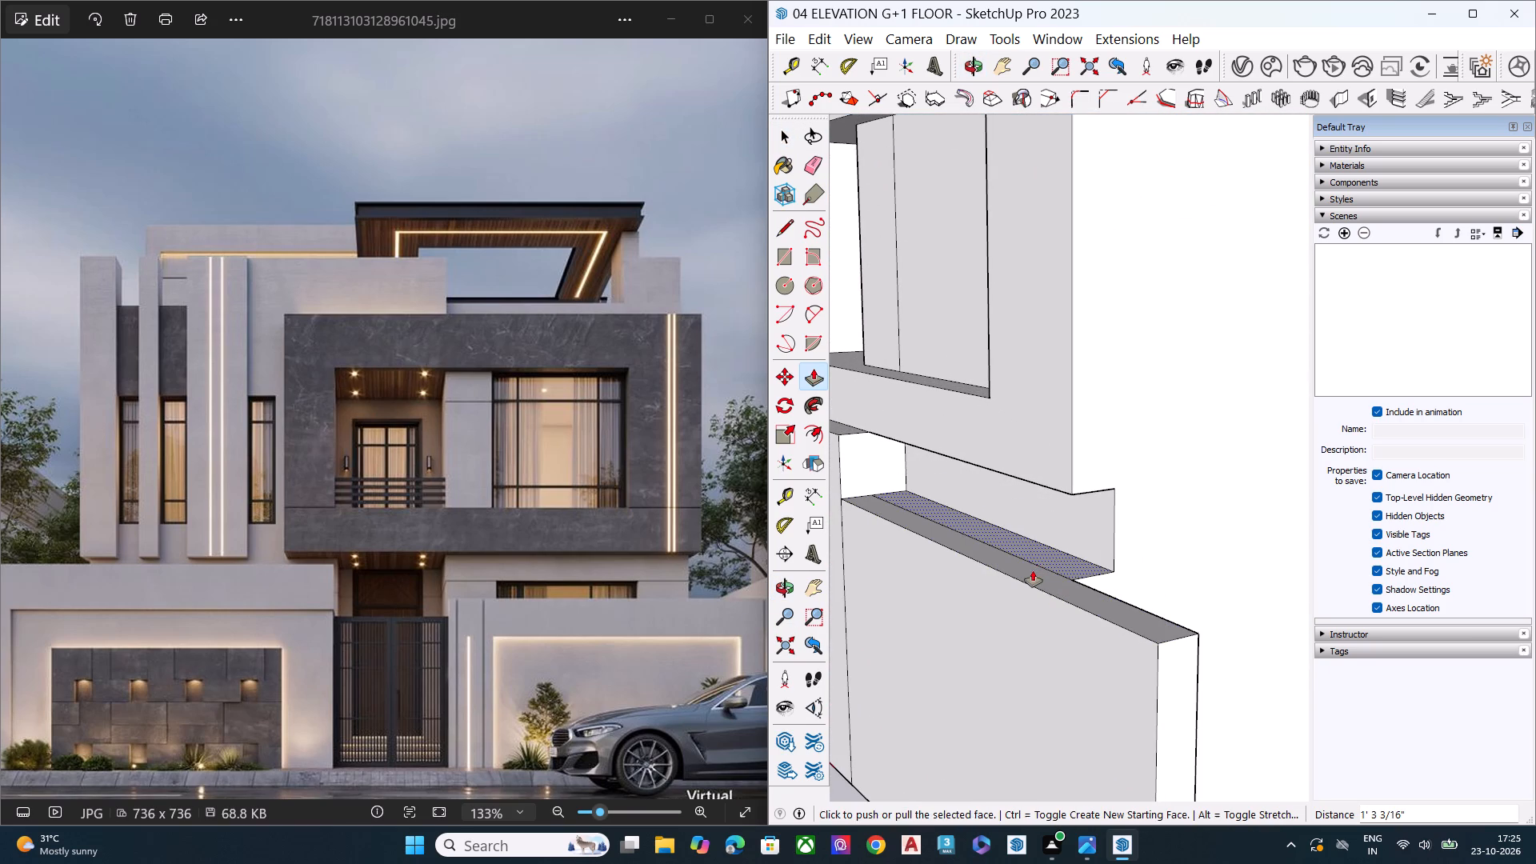
pyautogui.press('space')
# Push the notch's end face sideways to the other vertical division so the lowered top also spans the gate section.
pyautogui.scroll(-7, 1068, 601)
pyautogui.moveTo(942, 587); pyautogui.dragTo(1172, 535, button='middle')
pyautogui.scroll(6, 904, 503)
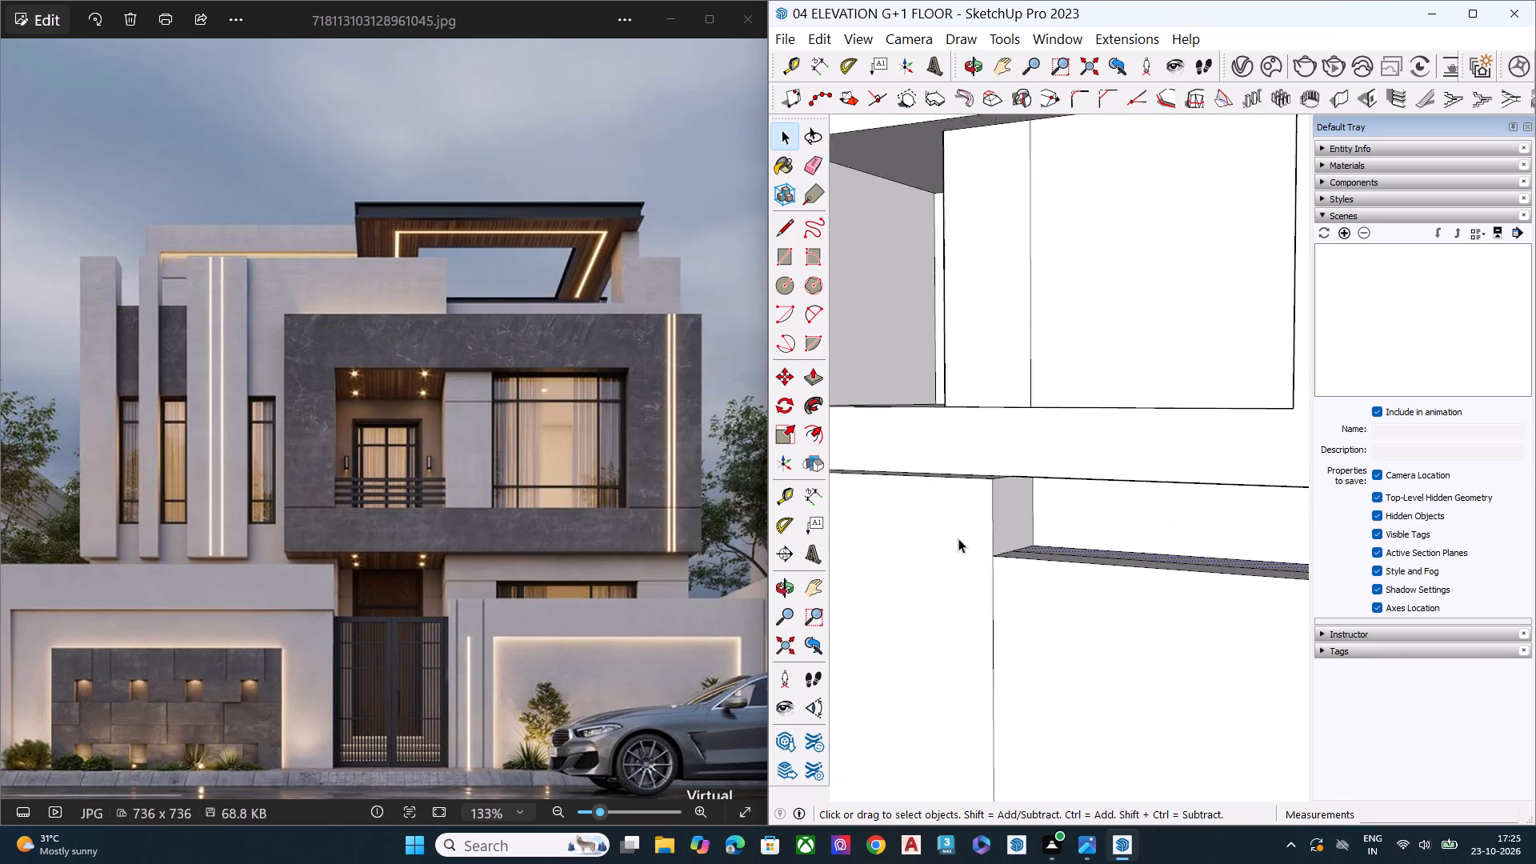
pyautogui.scroll(3, 958, 538)
pyautogui.scroll(-14, 1185, 576)
pyautogui.scroll(1, 1120, 570)
pyautogui.moveTo(1118, 571); pyautogui.dragTo(943, 590, button='middle')
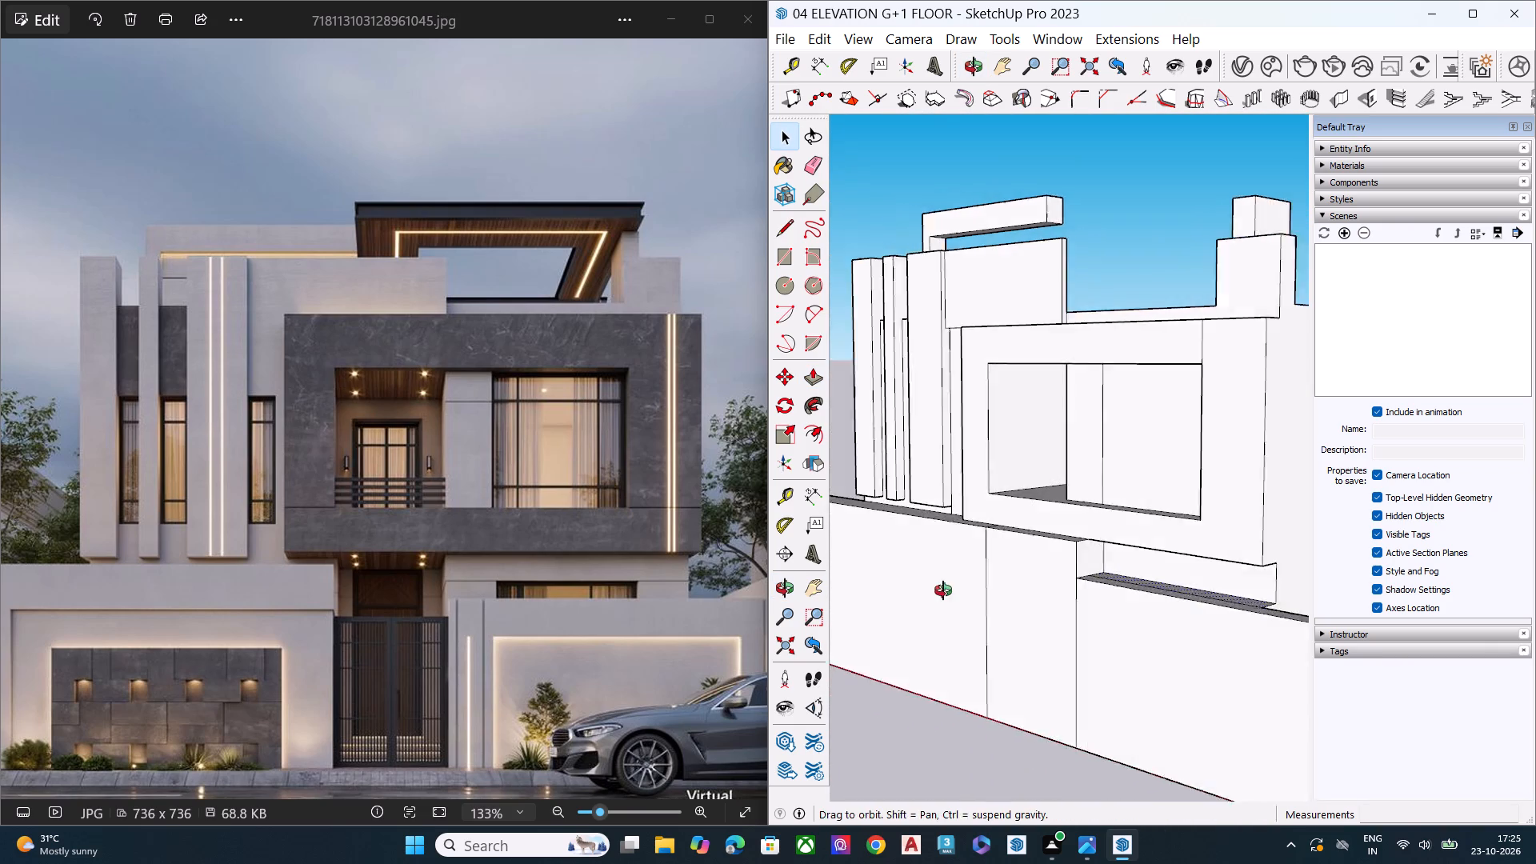
pyautogui.moveTo(943, 590); pyautogui.dragTo(933, 595, button='middle')
pyautogui.scroll(8, 1011, 574)
pyautogui.click(1077, 558)
pyautogui.press('p')
pyautogui.click(1077, 558)
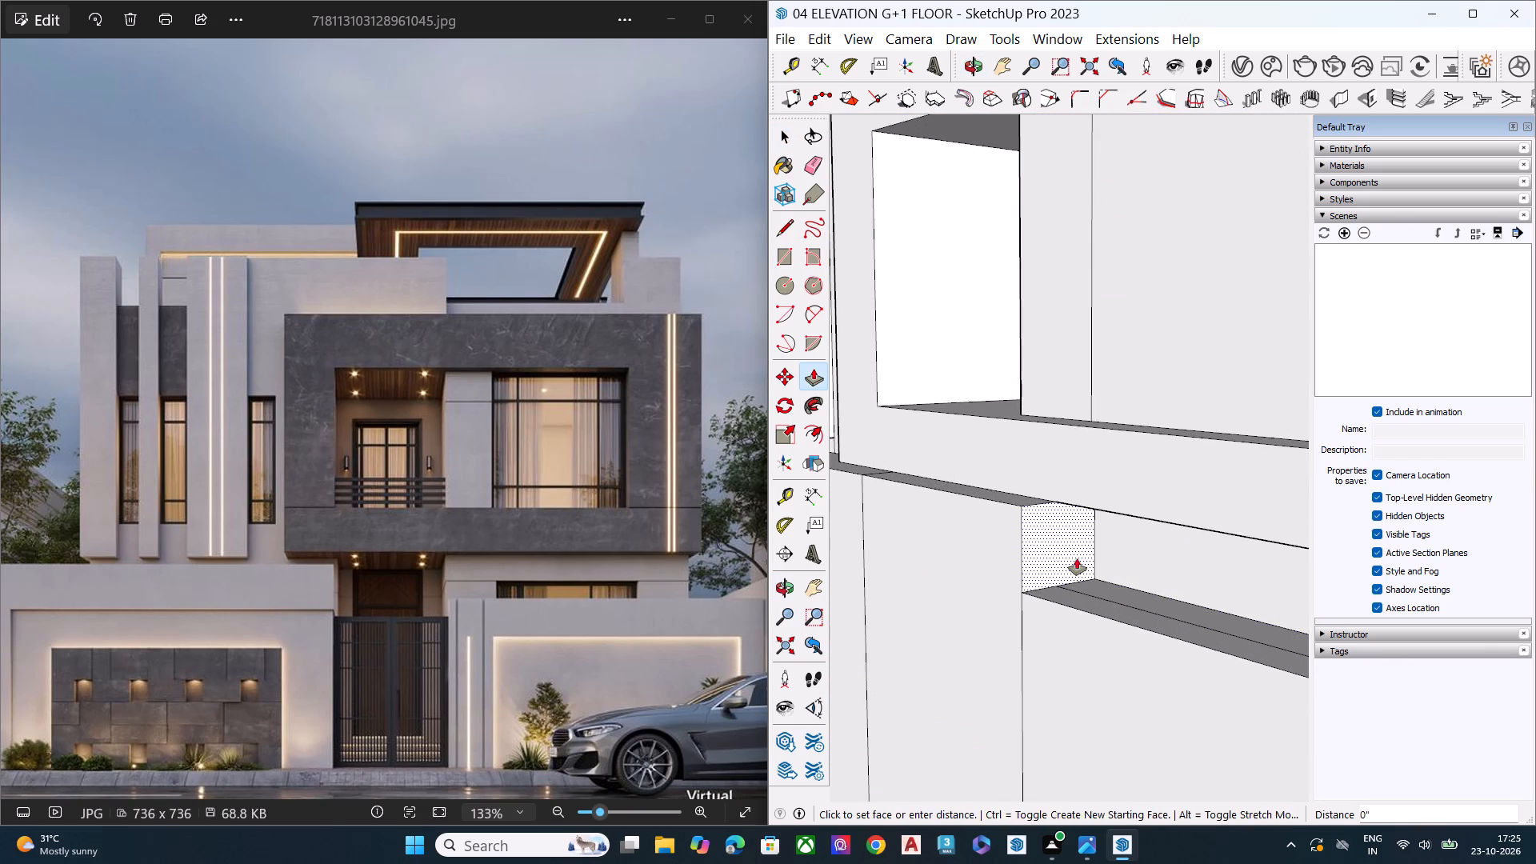
pyautogui.click(866, 549)
pyautogui.press('space')
pyautogui.scroll(-7, 1050, 565)
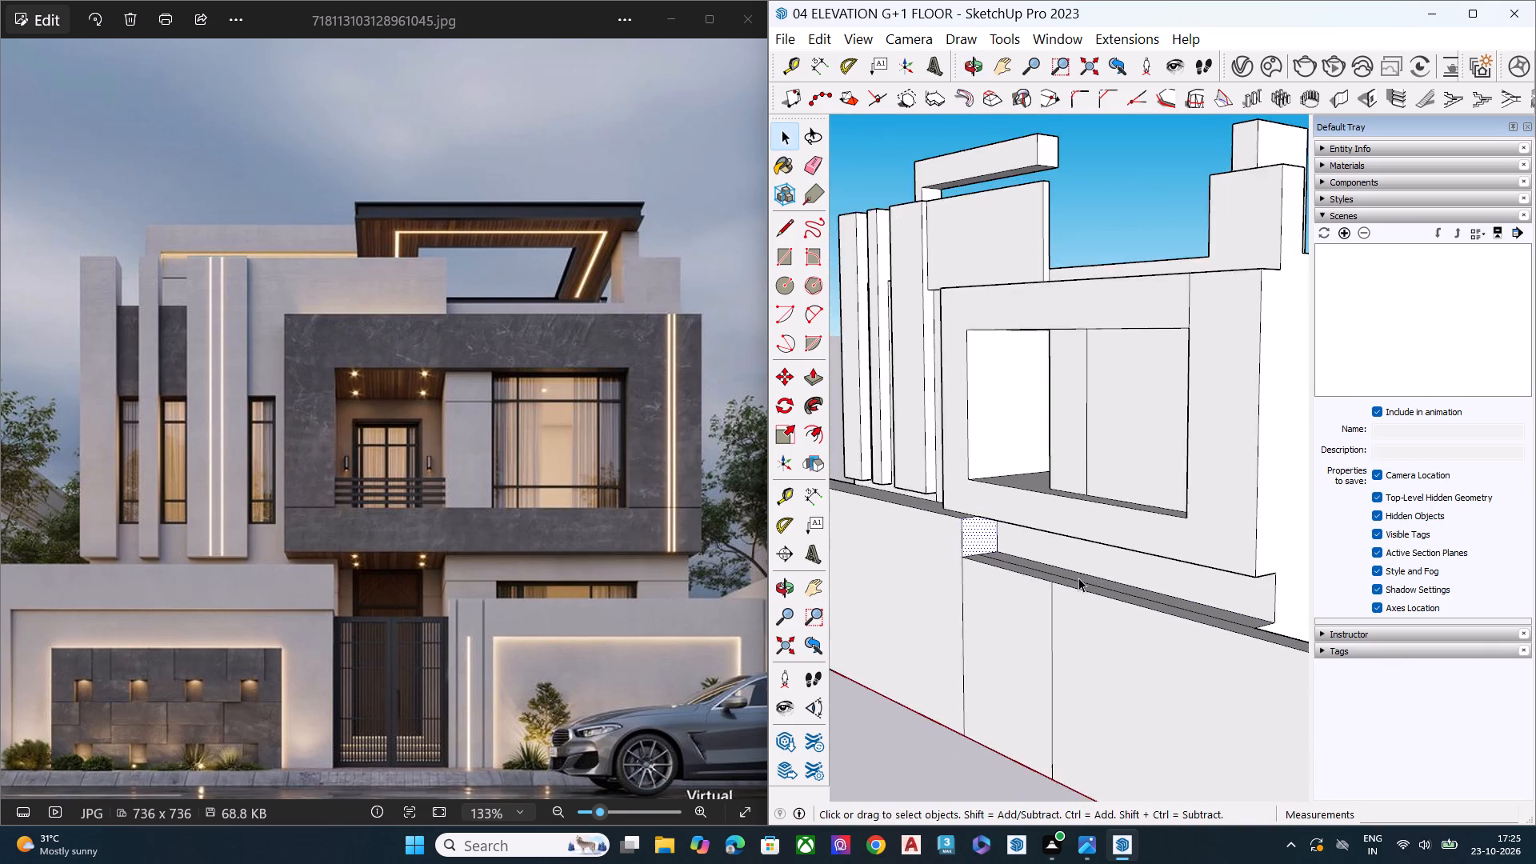
# Examine the gate section between the two vertical divisions and the recess above it from several angles.
pyautogui.moveTo(1023, 576); pyautogui.dragTo(1341, 534, button='middle')
pyautogui.moveTo(1094, 590); pyautogui.dragTo(1170, 574, button='middle')
pyautogui.scroll(3, 1091, 645)
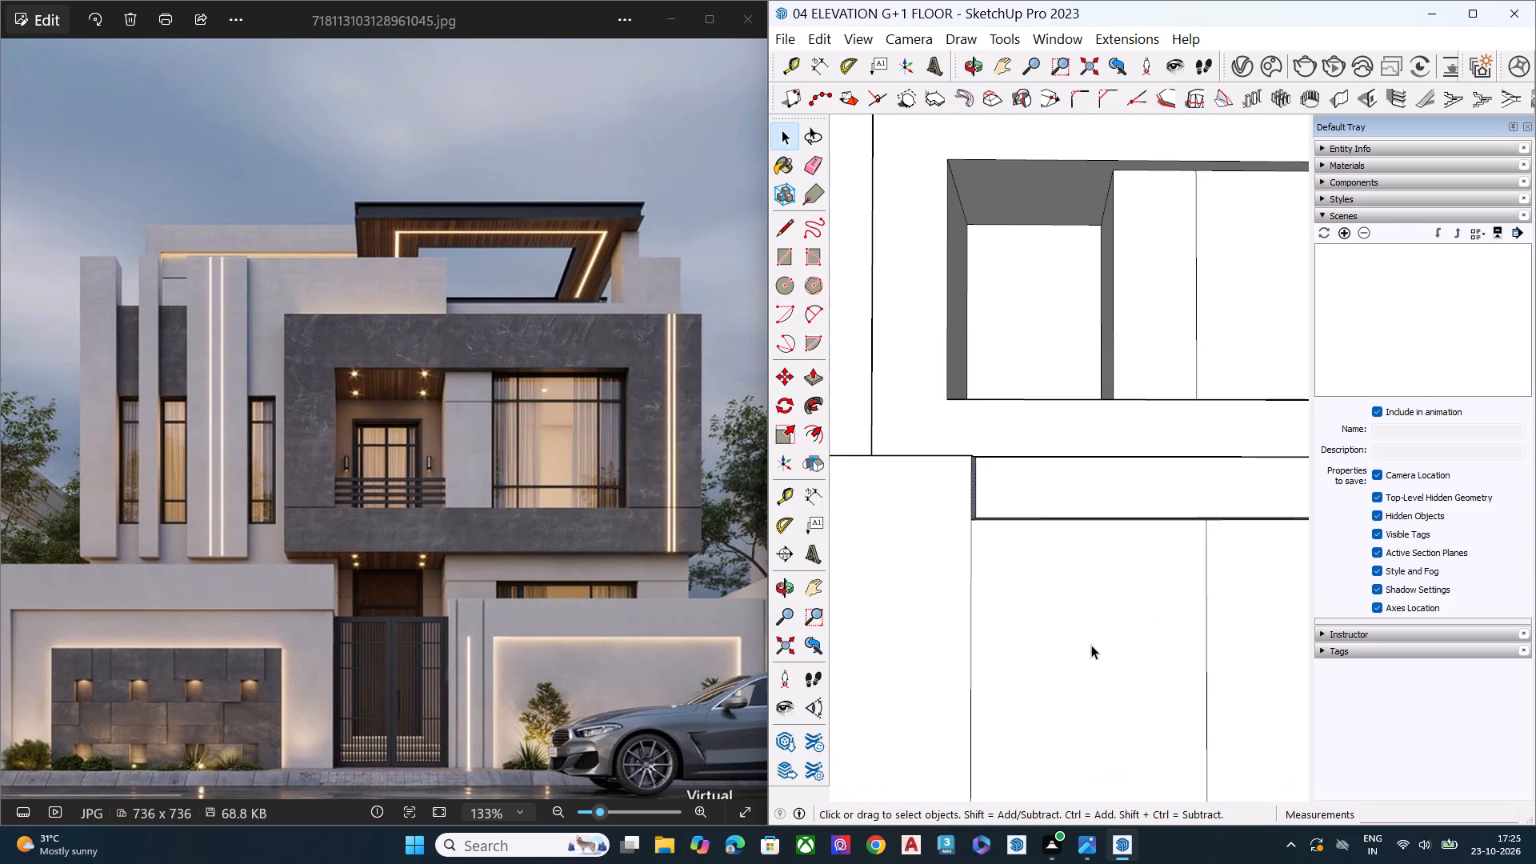
pyautogui.scroll(1, 1091, 645)
pyautogui.click(1091, 645)
pyautogui.moveTo(1118, 541); pyautogui.dragTo(887, 786, button='middle')
pyautogui.moveTo(1058, 682); pyautogui.dragTo(986, 619, button='middle')
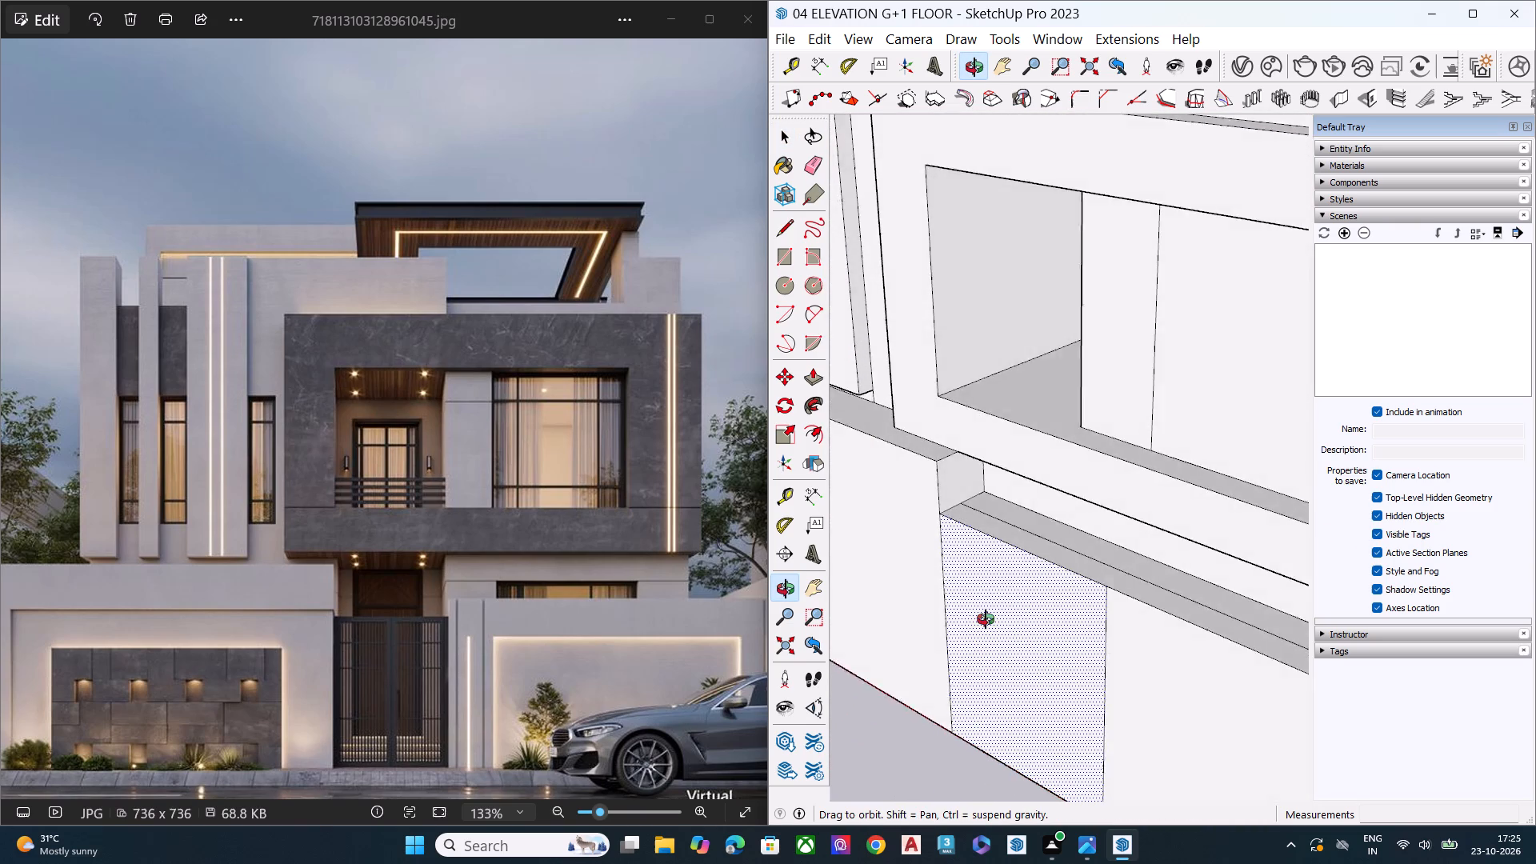
pyautogui.moveTo(986, 619); pyautogui.dragTo(873, 329, button='middle')
pyautogui.scroll(1, 918, 447)
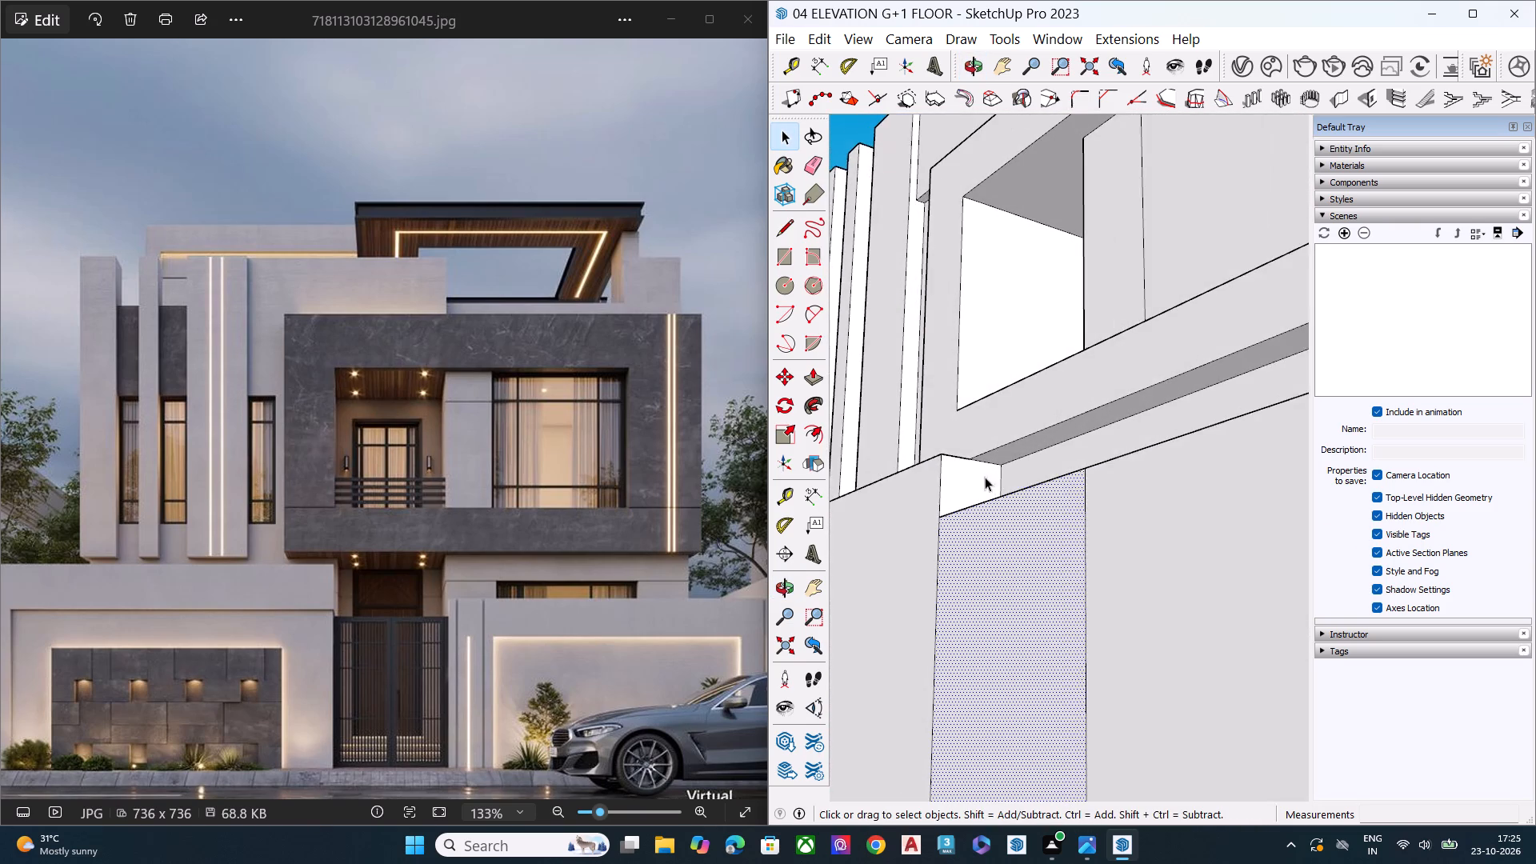
pyautogui.scroll(-2, 892, 565)
pyautogui.scroll(2, 830, 607)
pyautogui.scroll(-4, 830, 607)
pyautogui.scroll(8, 1155, 481)
pyautogui.scroll(-3, 1073, 558)
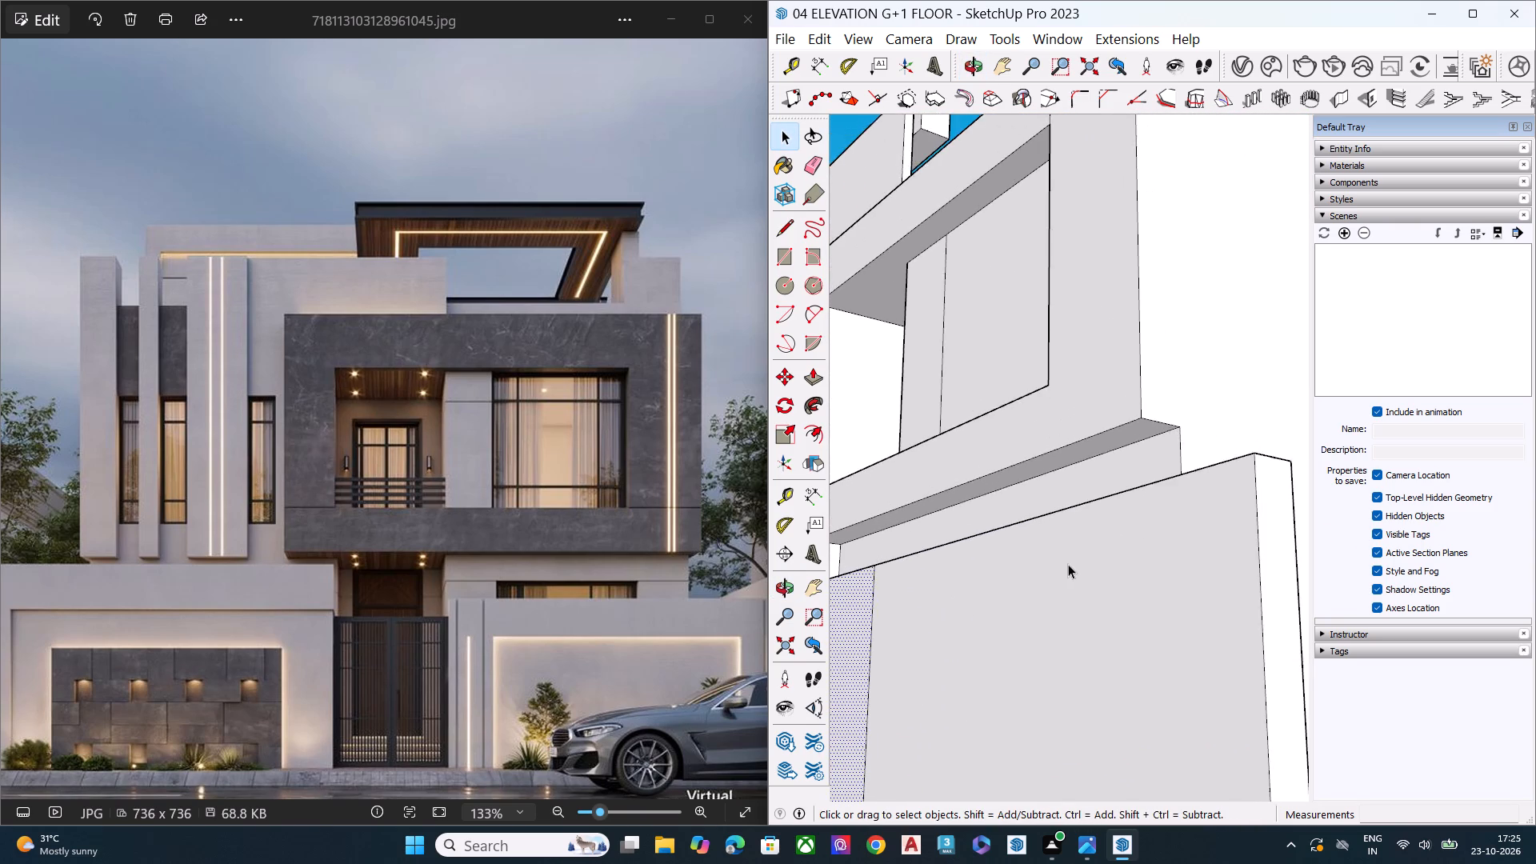
# Push the front strip of the boundary wall's top down slightly further.
pyautogui.moveTo(1069, 566); pyautogui.dragTo(1076, 745, button='middle')
pyautogui.click(1028, 627)
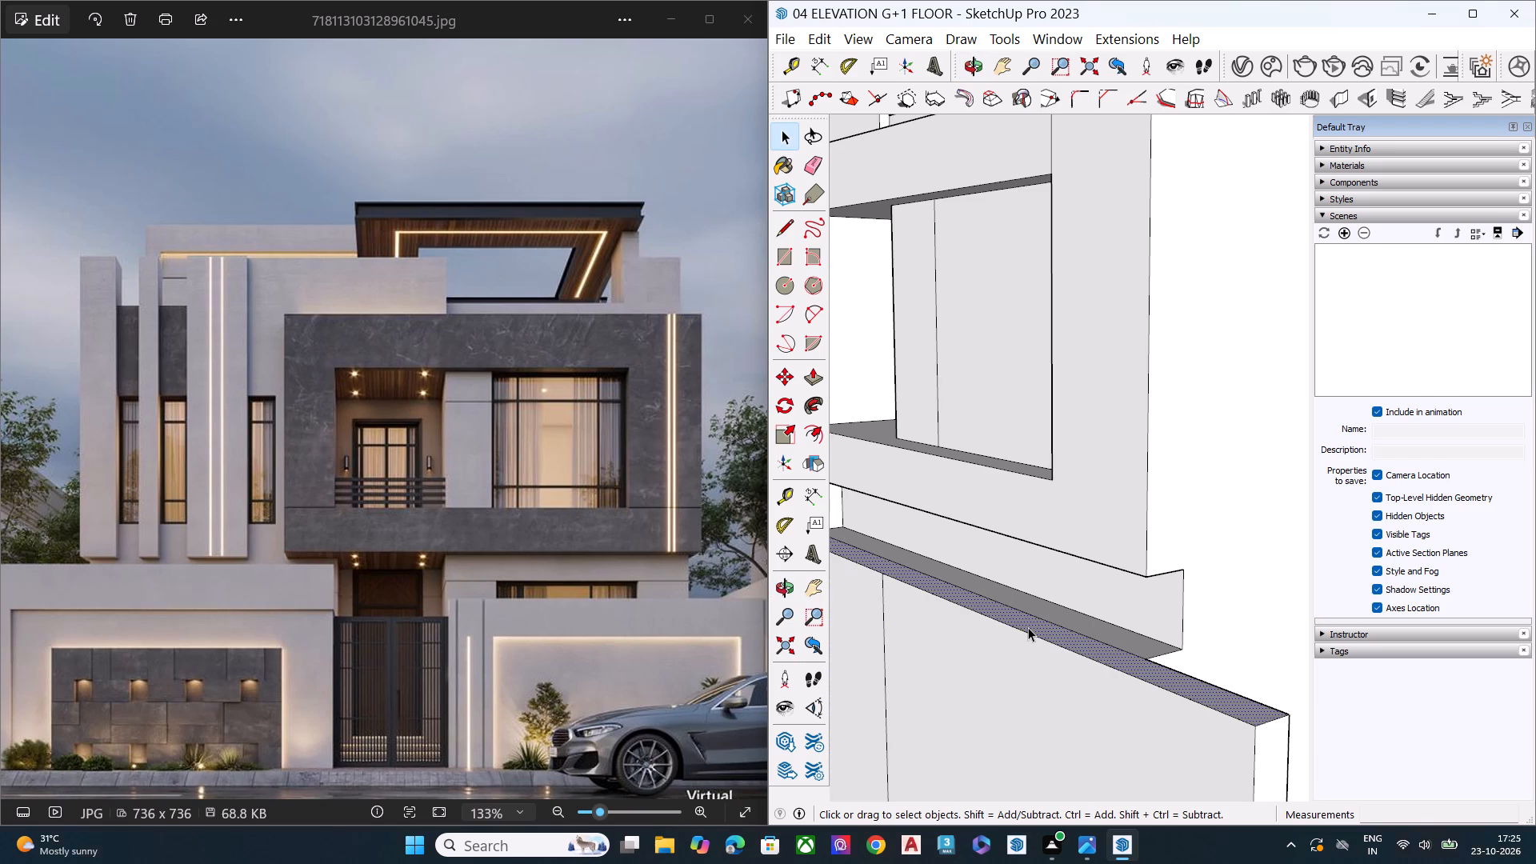
pyautogui.press('p')
pyautogui.click(1028, 627)
pyautogui.click(1030, 650)
pyautogui.press('space')
pyautogui.scroll(-4, 1114, 622)
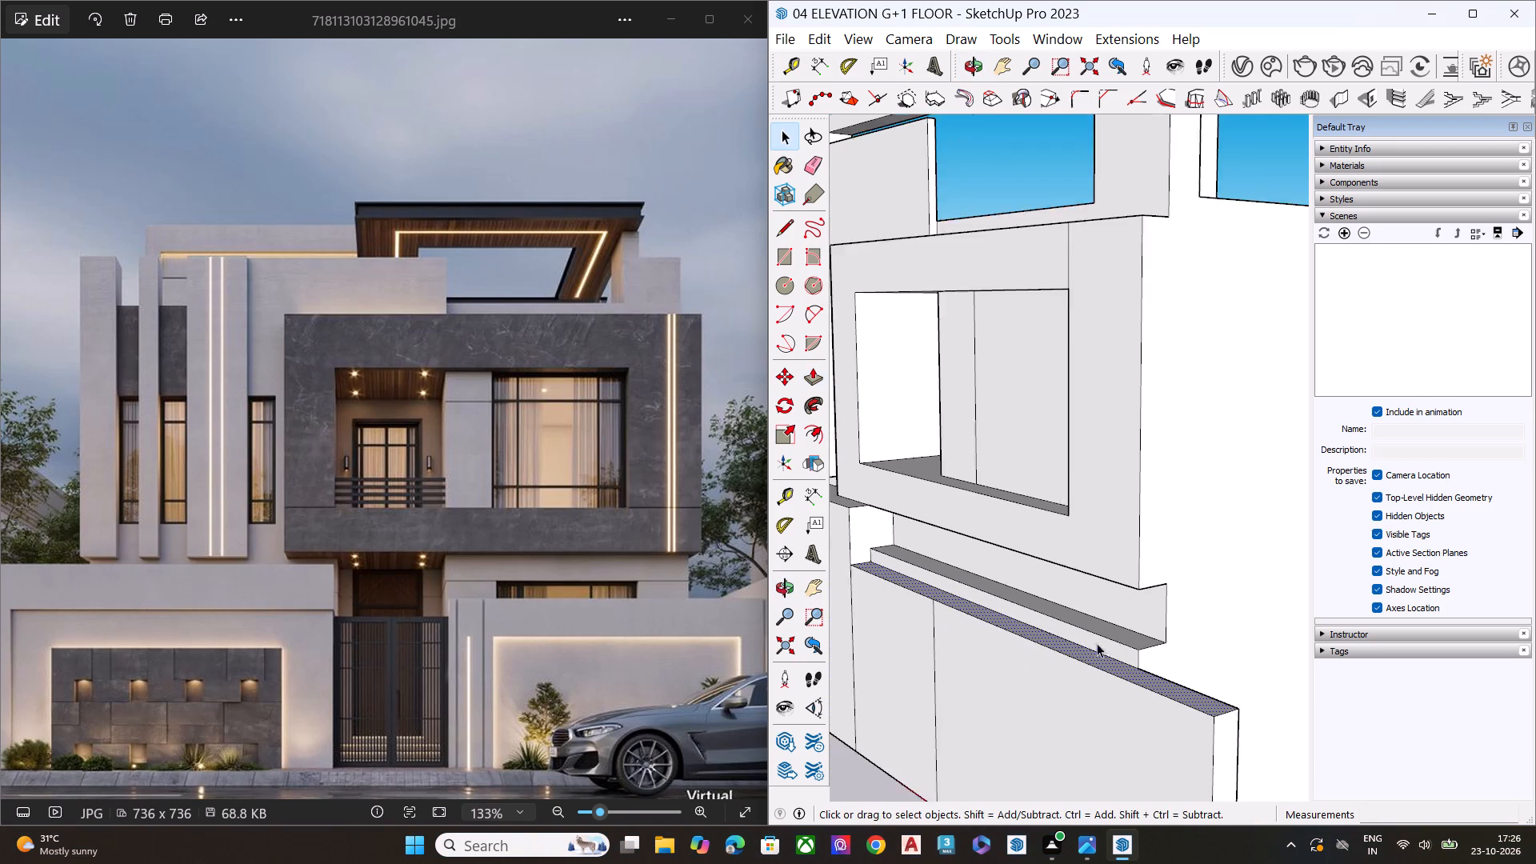
# Push the rear strip of the wall's top down to level with the lowered front strip.
pyautogui.moveTo(1070, 654); pyautogui.dragTo(1249, 590, button='middle')
pyautogui.moveTo(1165, 626); pyautogui.dragTo(989, 654, button='middle')
pyautogui.scroll(5, 1046, 634)
pyautogui.click(1191, 611)
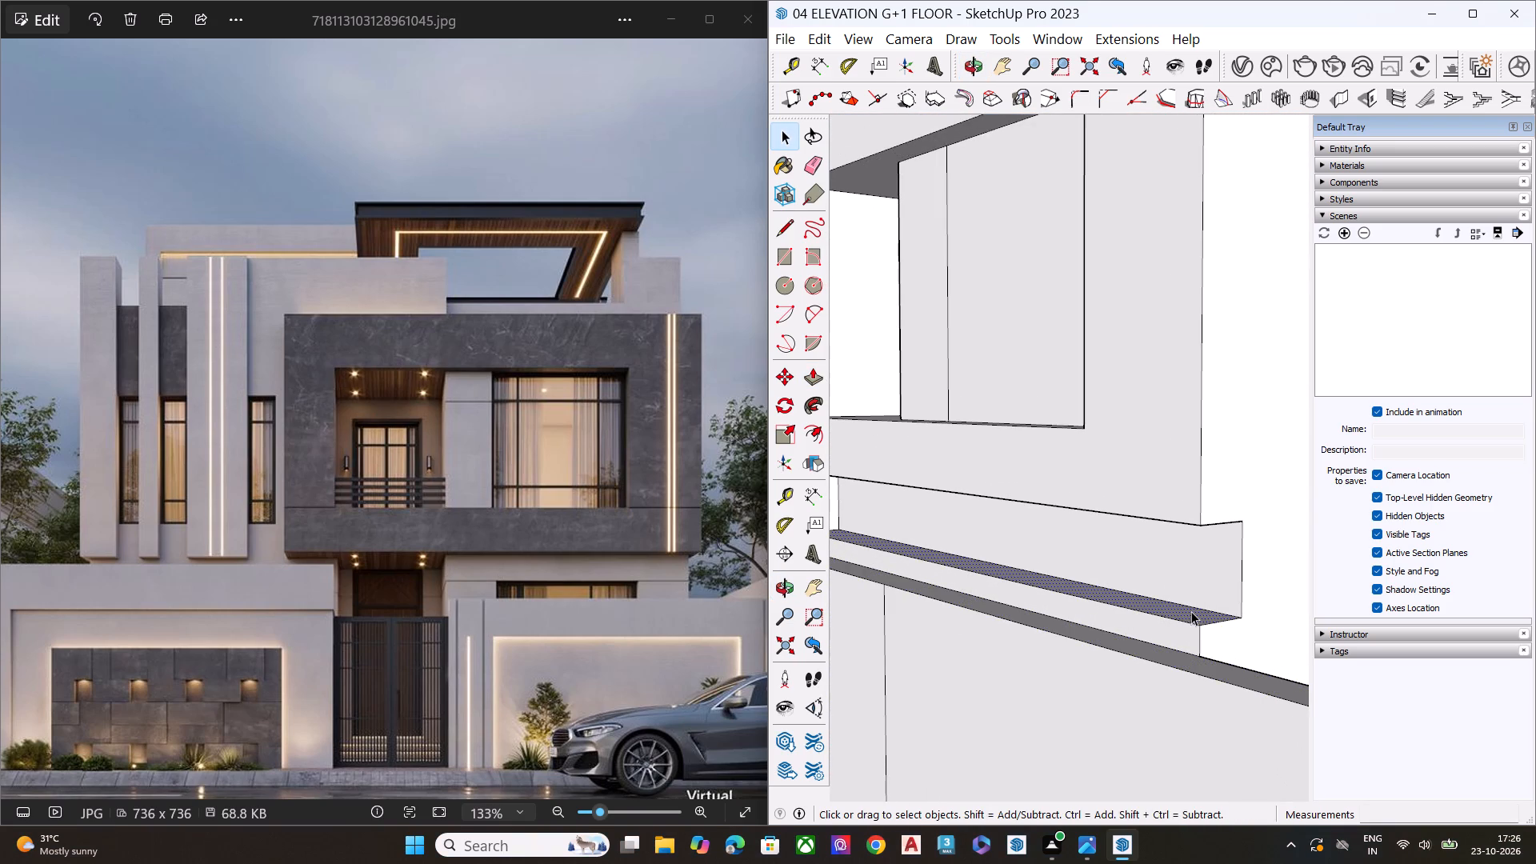
pyautogui.press('p')
pyautogui.click(1191, 611)
pyautogui.click(1178, 674)
pyautogui.press('space')
# Examine the lowered wall top and the gate section from the front and from above.
pyautogui.scroll(1, 1182, 633)
pyautogui.scroll(-7, 1182, 633)
pyautogui.moveTo(1022, 626); pyautogui.dragTo(1314, 582, button='middle')
pyautogui.scroll(-4, 1046, 603)
pyautogui.moveTo(1086, 629); pyautogui.dragTo(1225, 613, button='middle')
pyautogui.moveTo(1011, 646); pyautogui.dragTo(1026, 621, button='middle')
pyautogui.scroll(5, 1035, 593)
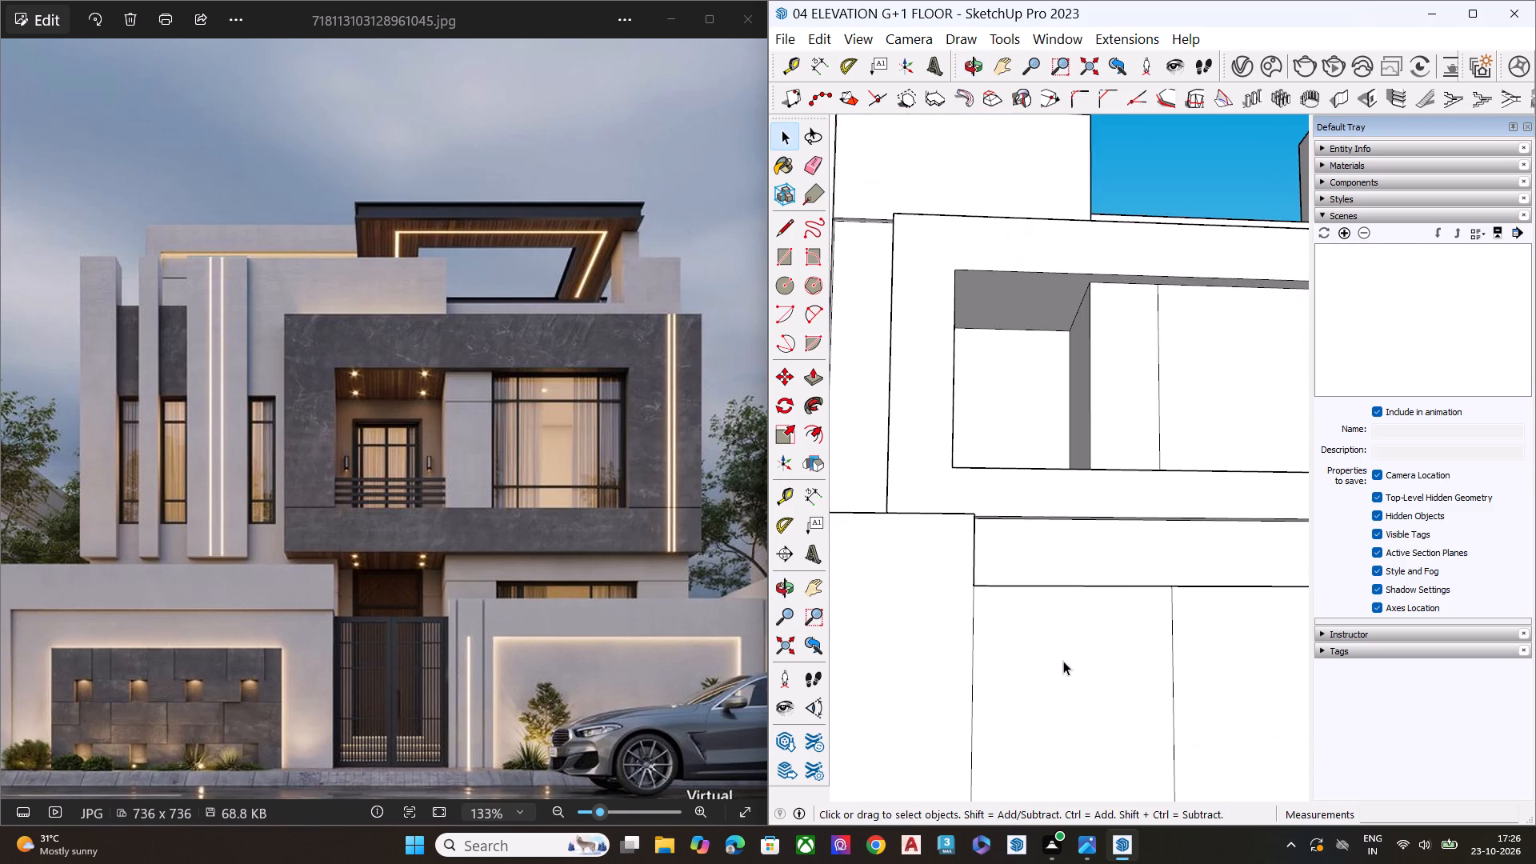
pyautogui.scroll(-8, 970, 627)
pyautogui.moveTo(1066, 661); pyautogui.dragTo(896, 840, button='middle')
pyautogui.scroll(6, 918, 810)
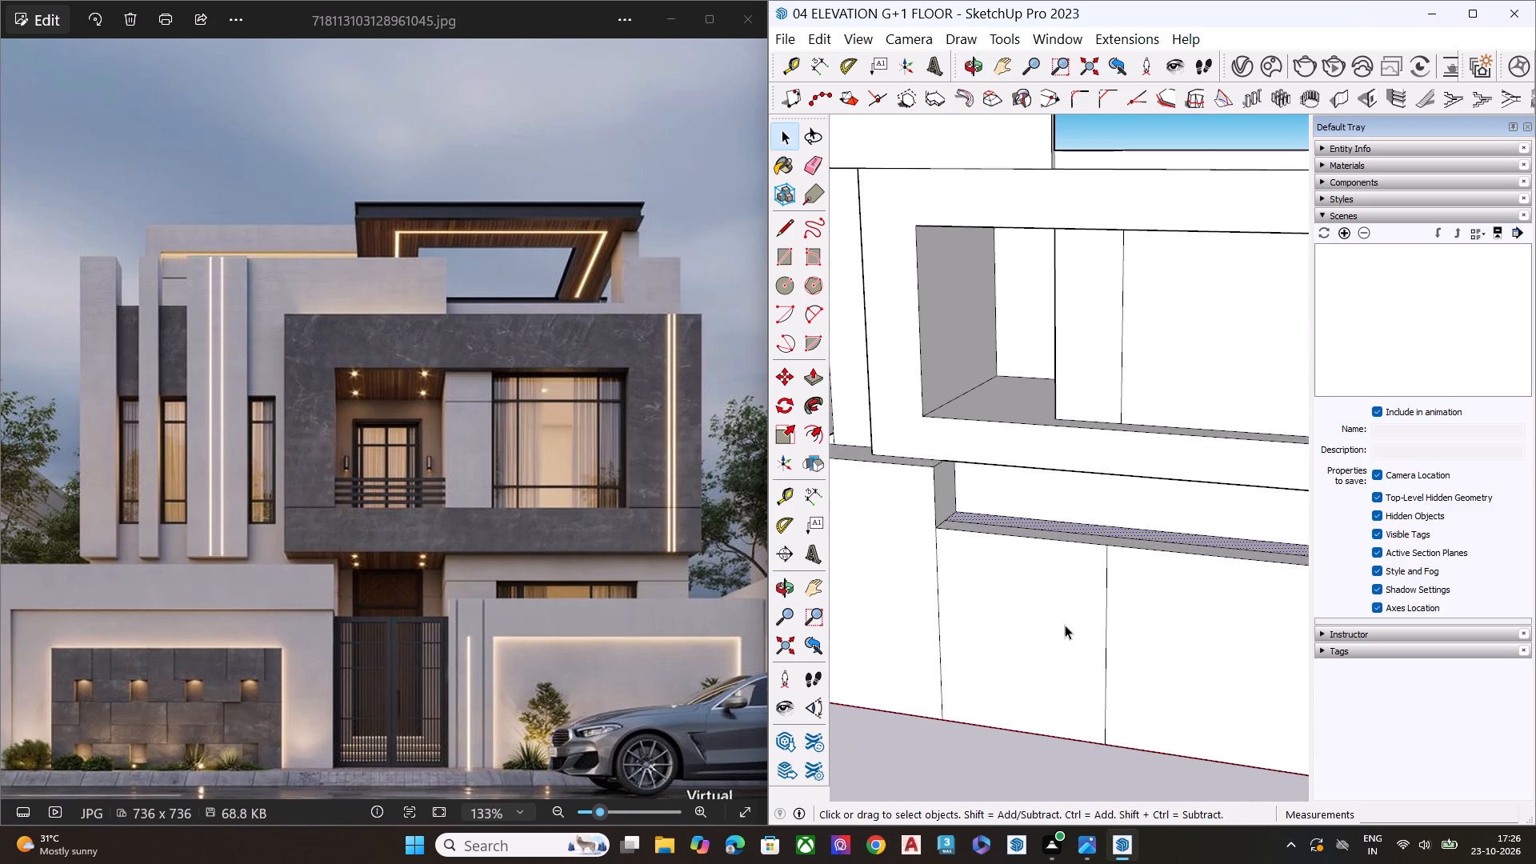
# Draw a line about 3' 4" across the lowered wall top, from the gate section's right division back to the wall behind.
pyautogui.moveTo(1065, 625); pyautogui.dragTo(947, 772, button='middle')
pyautogui.scroll(1, 947, 772)
pyautogui.press('l')
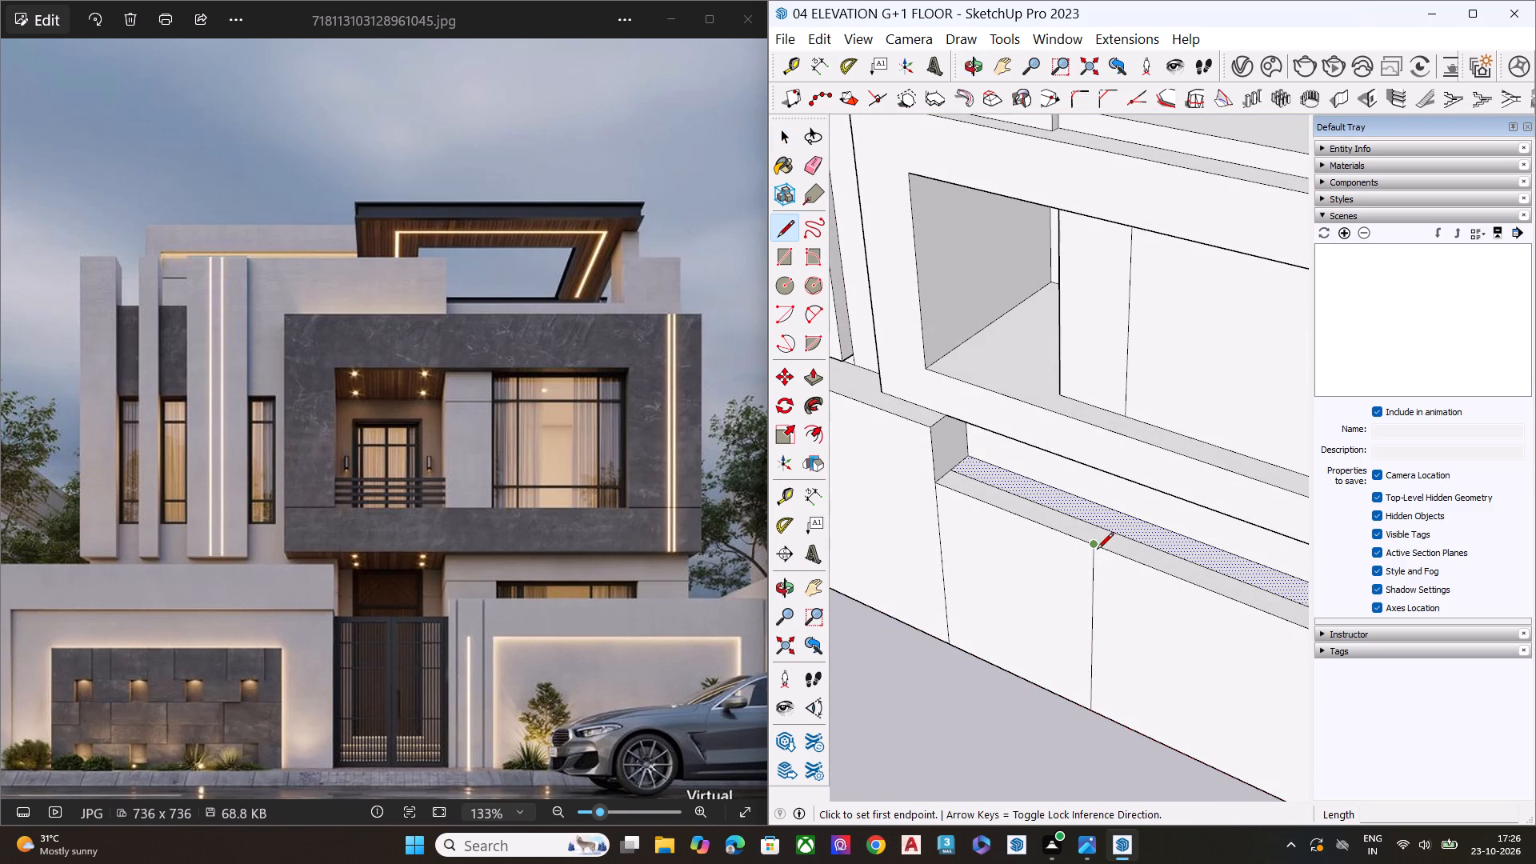
pyautogui.click(1093, 546)
pyautogui.click(1124, 515)
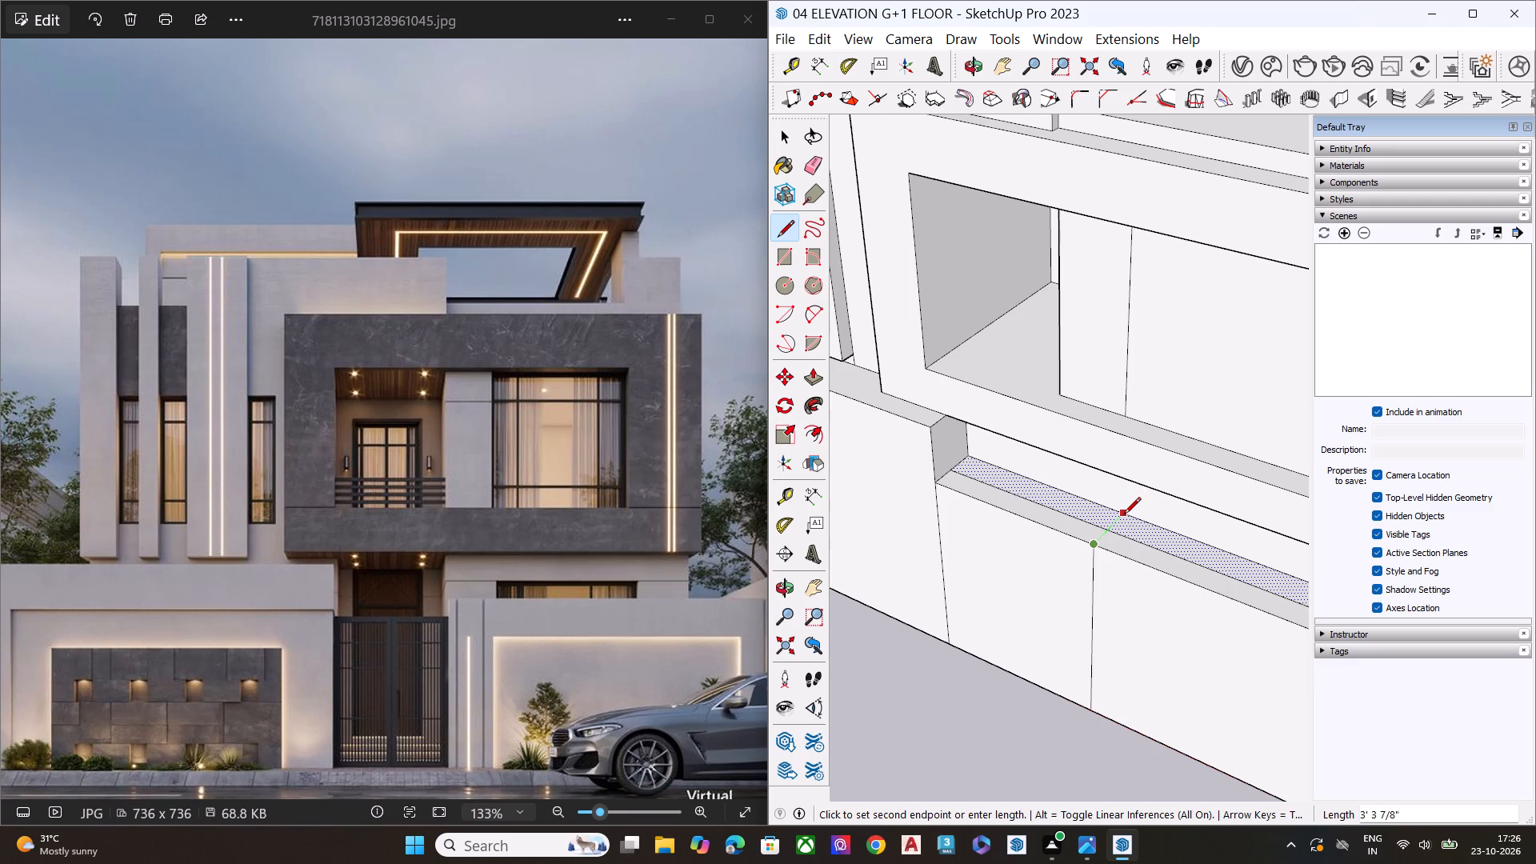
pyautogui.press('space')
# Delete the lengthwise edge separating the front and rear strips of the wall top above the gate section.
pyautogui.click(1086, 521)
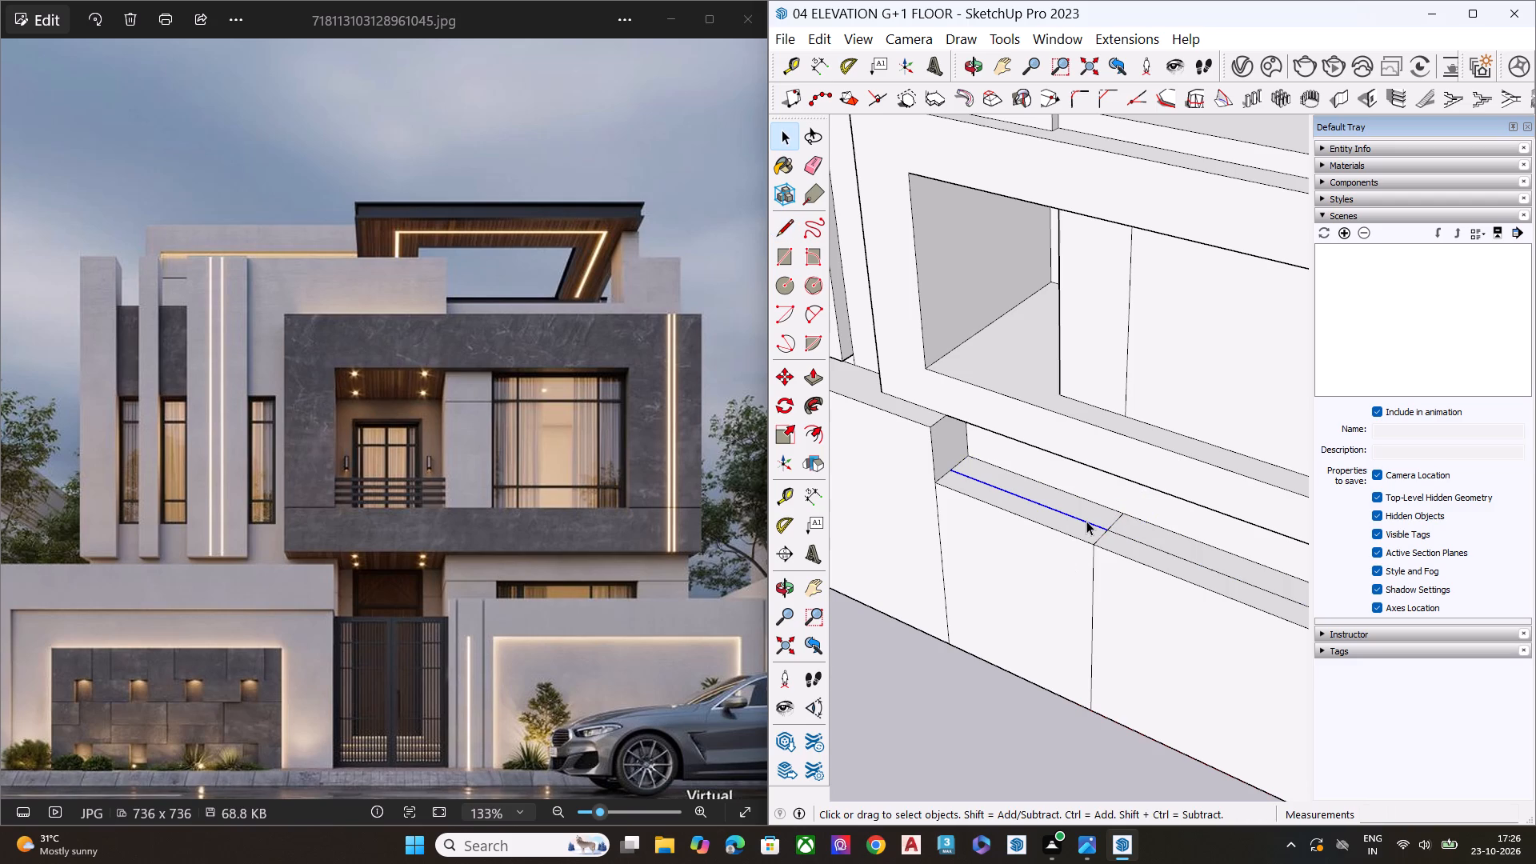
pyautogui.press('Home')
pyautogui.press('Delete')
# Draw a vertical line about 3' 11" from the dividing line's rear end up to the underside of the overhanging upper floor.
pyautogui.moveTo(1080, 578); pyautogui.dragTo(1150, 486, button='middle')
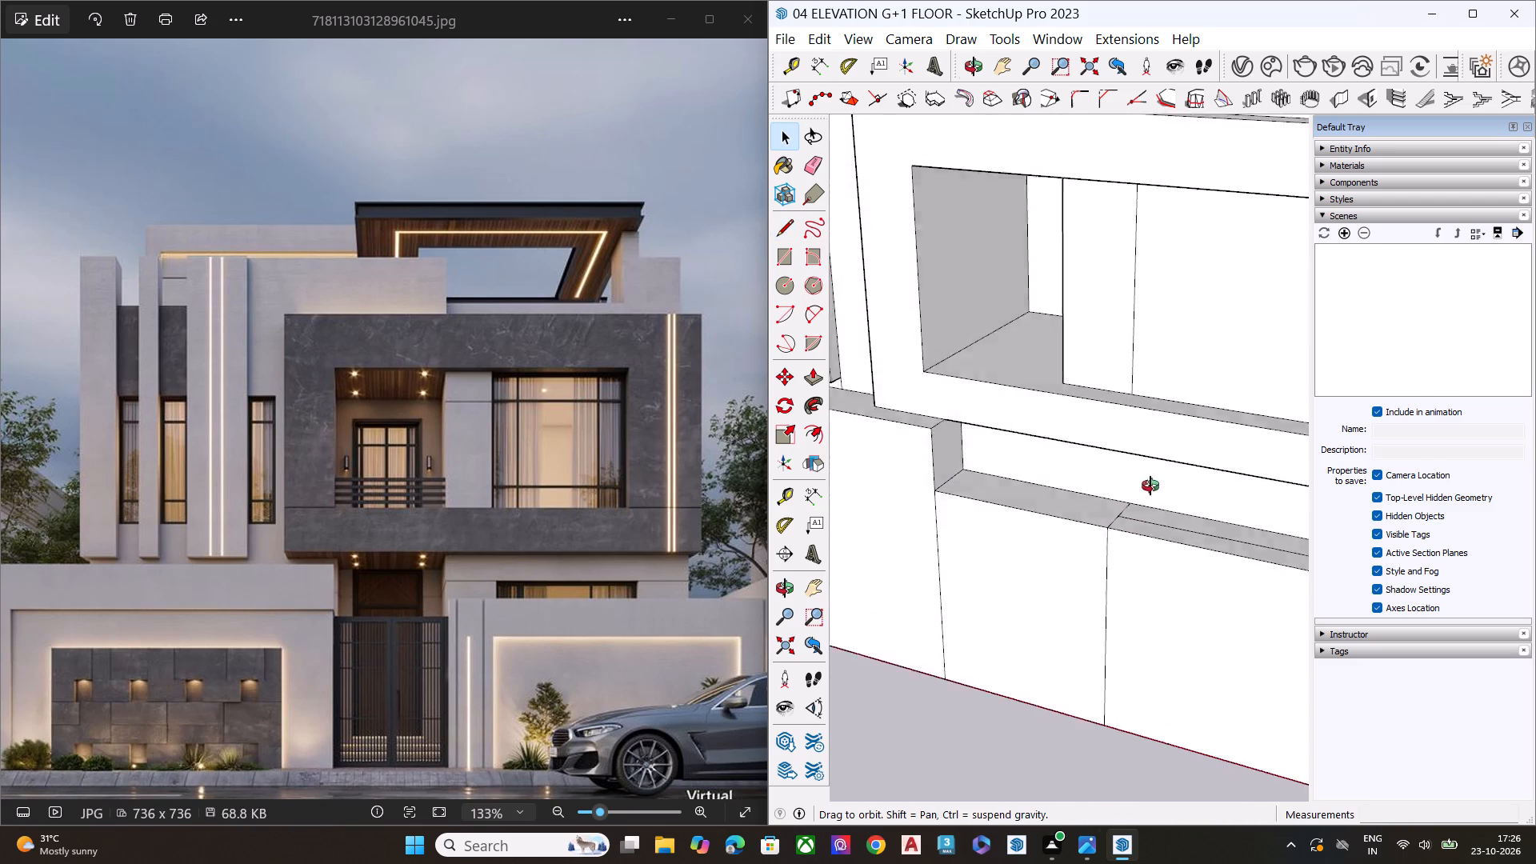
pyautogui.moveTo(1150, 486); pyautogui.dragTo(1179, 475, button='middle')
pyautogui.middleClick(1150, 517)
pyautogui.press('l')
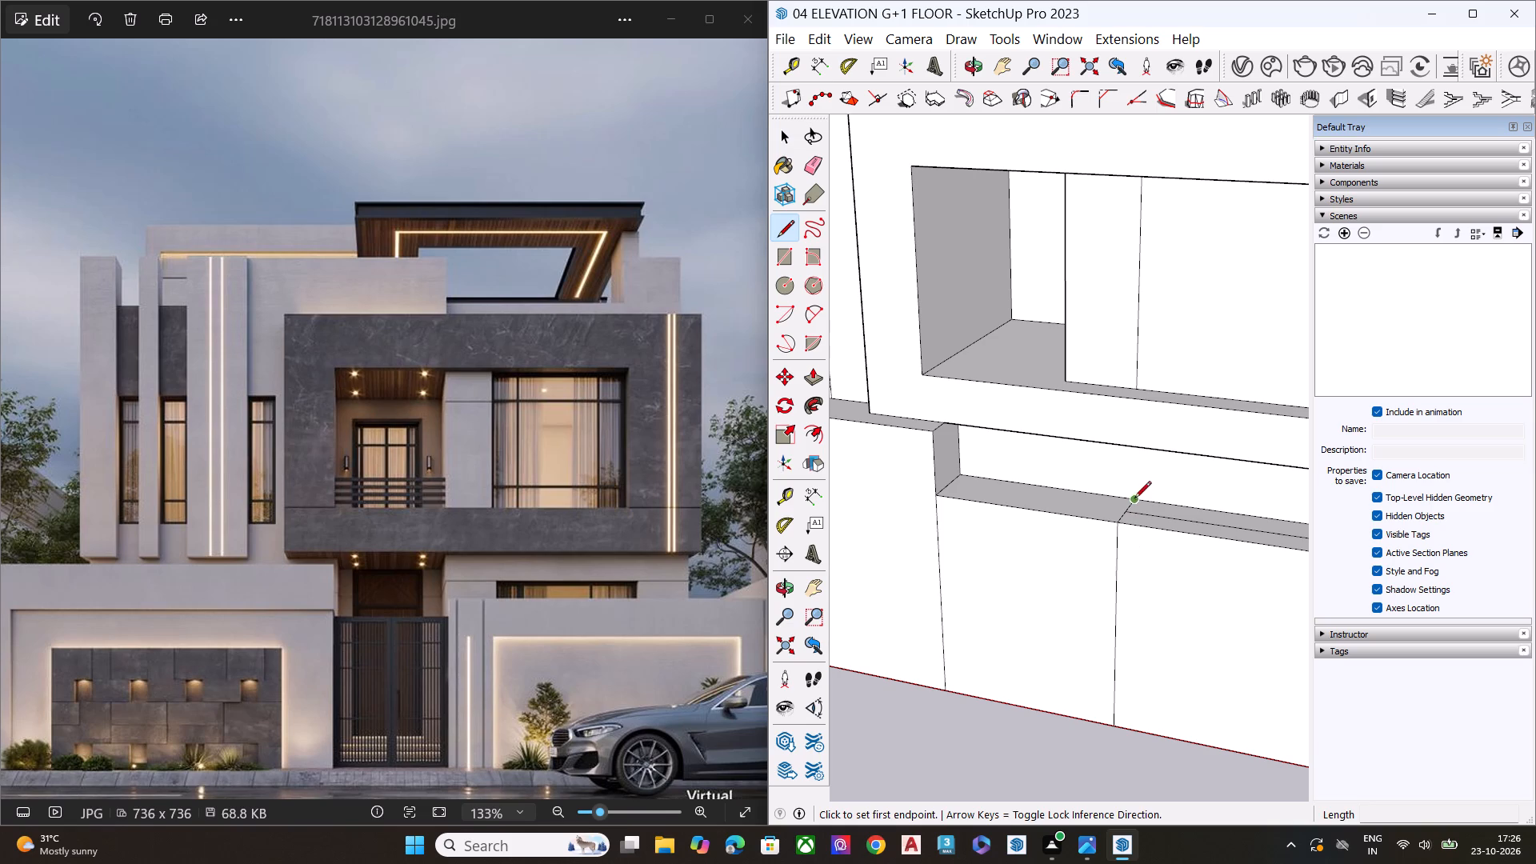
pyautogui.click(1134, 499)
pyautogui.moveTo(1141, 483); pyautogui.dragTo(1124, 390, button='middle')
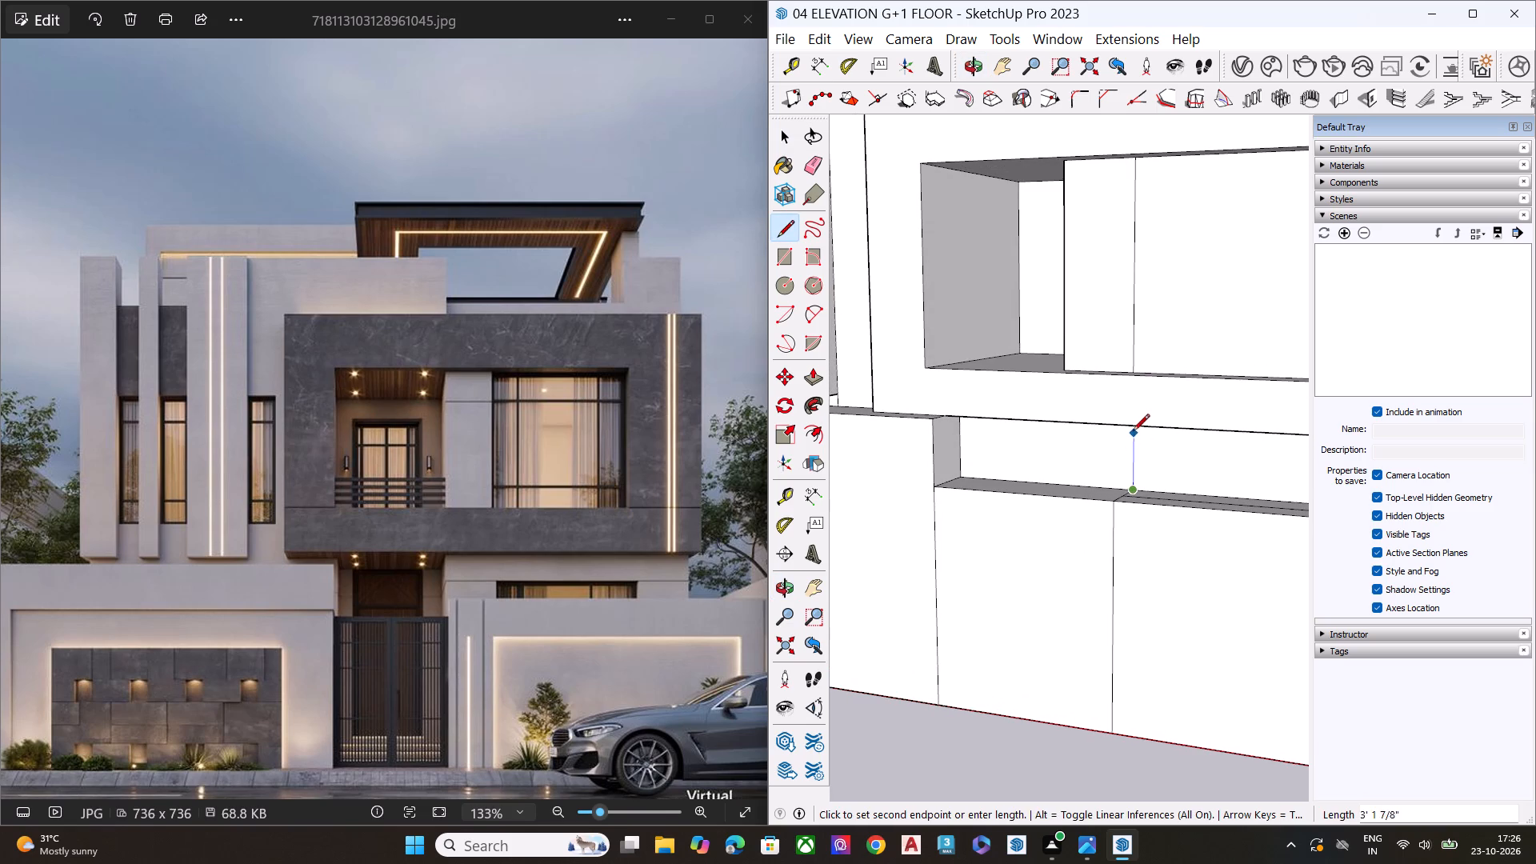
pyautogui.moveTo(1133, 430); pyautogui.dragTo(1111, 322, button='middle')
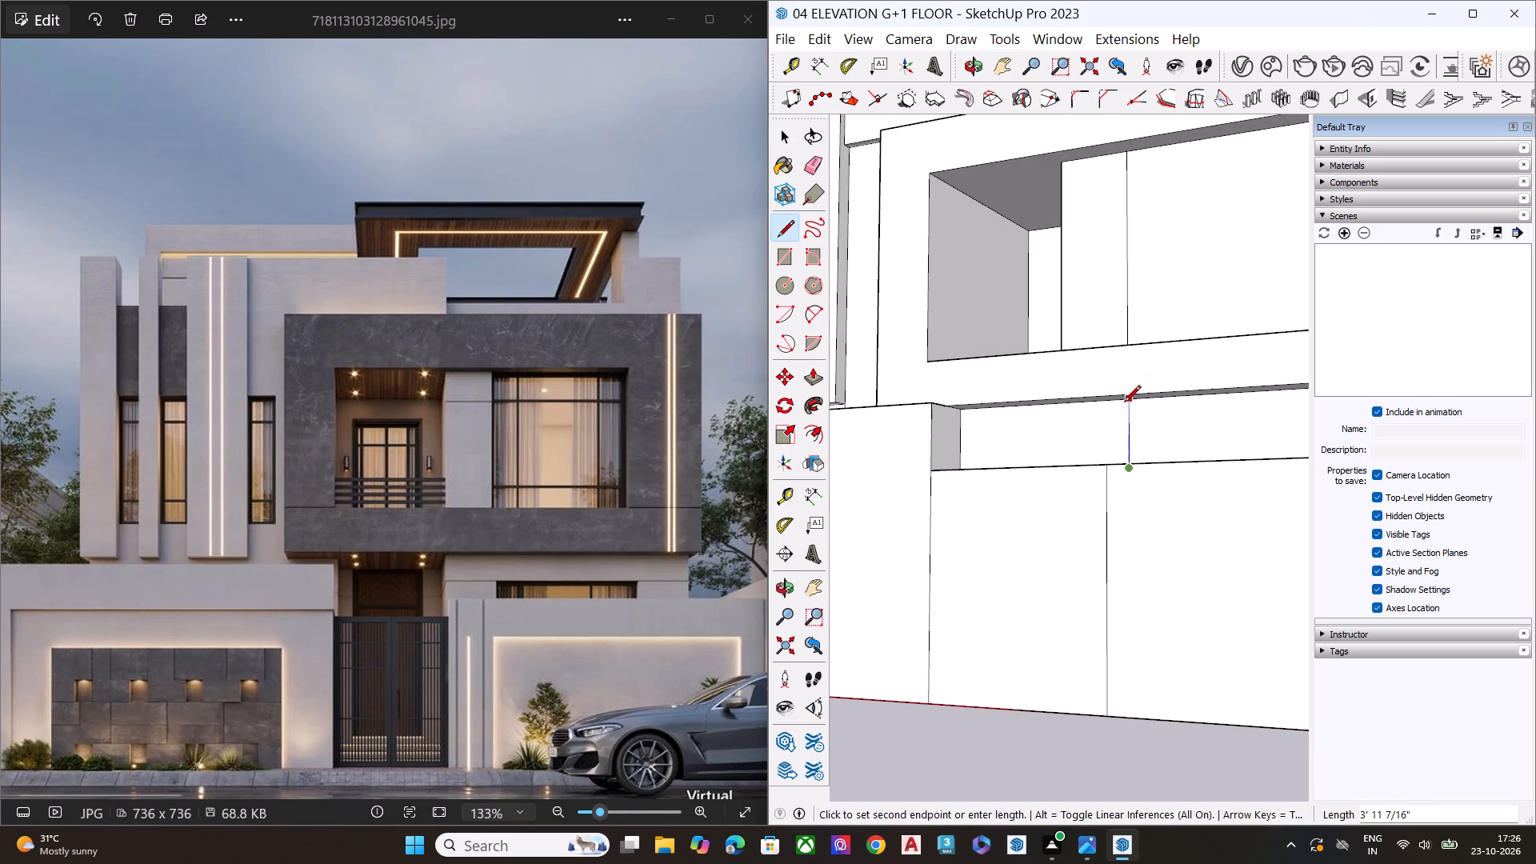
pyautogui.click(1131, 401)
pyautogui.press('space')
# Push the gate section's front face back through the boundary wall until it is flush with the wall face behind.
pyautogui.moveTo(1153, 453); pyautogui.dragTo(1119, 508, button='middle')
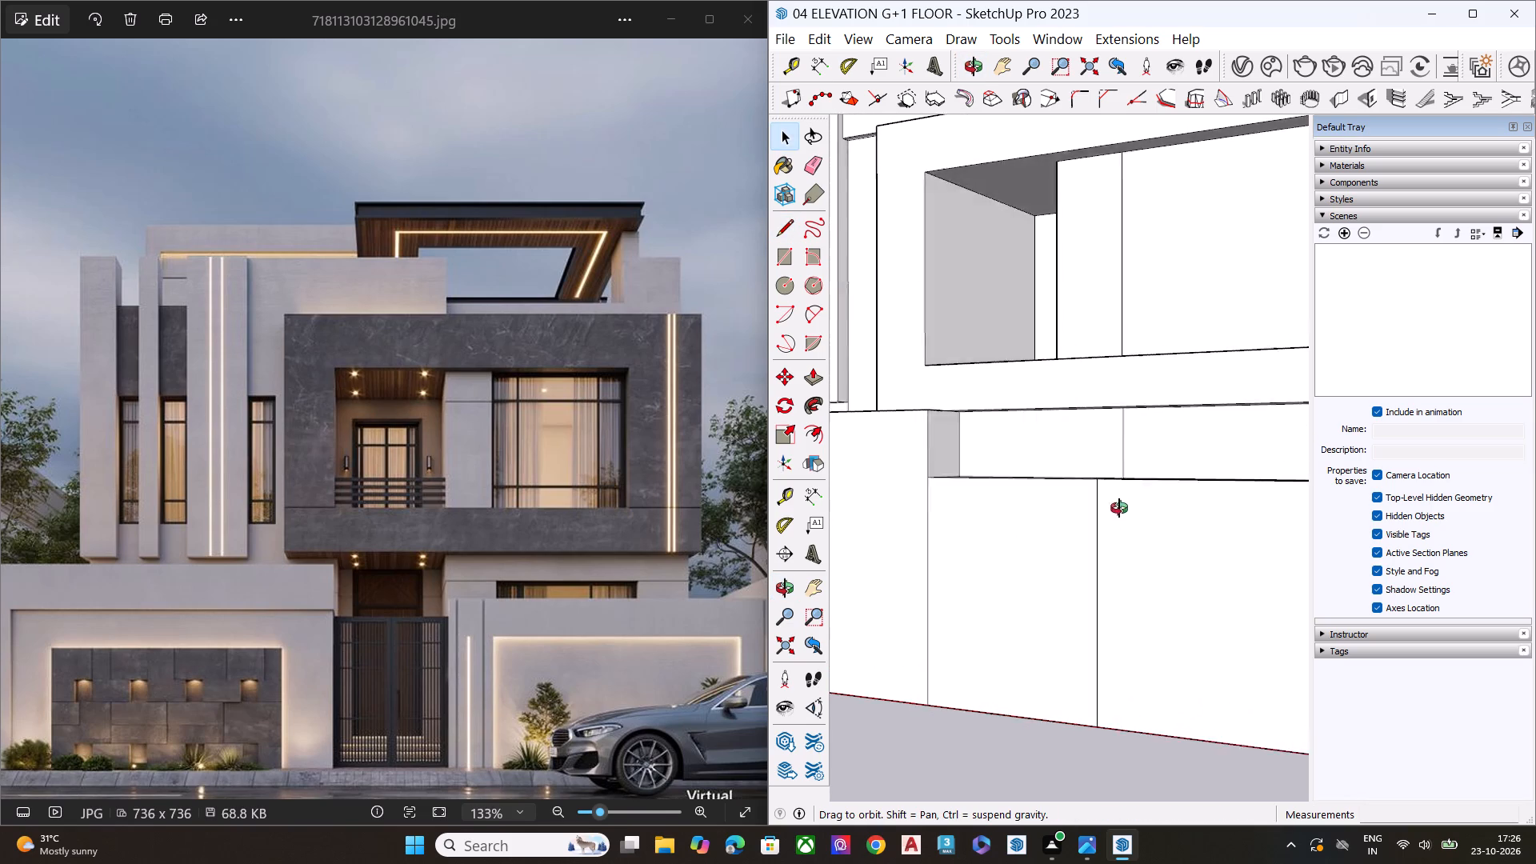
pyautogui.moveTo(1119, 508); pyautogui.dragTo(1344, 652, button='middle')
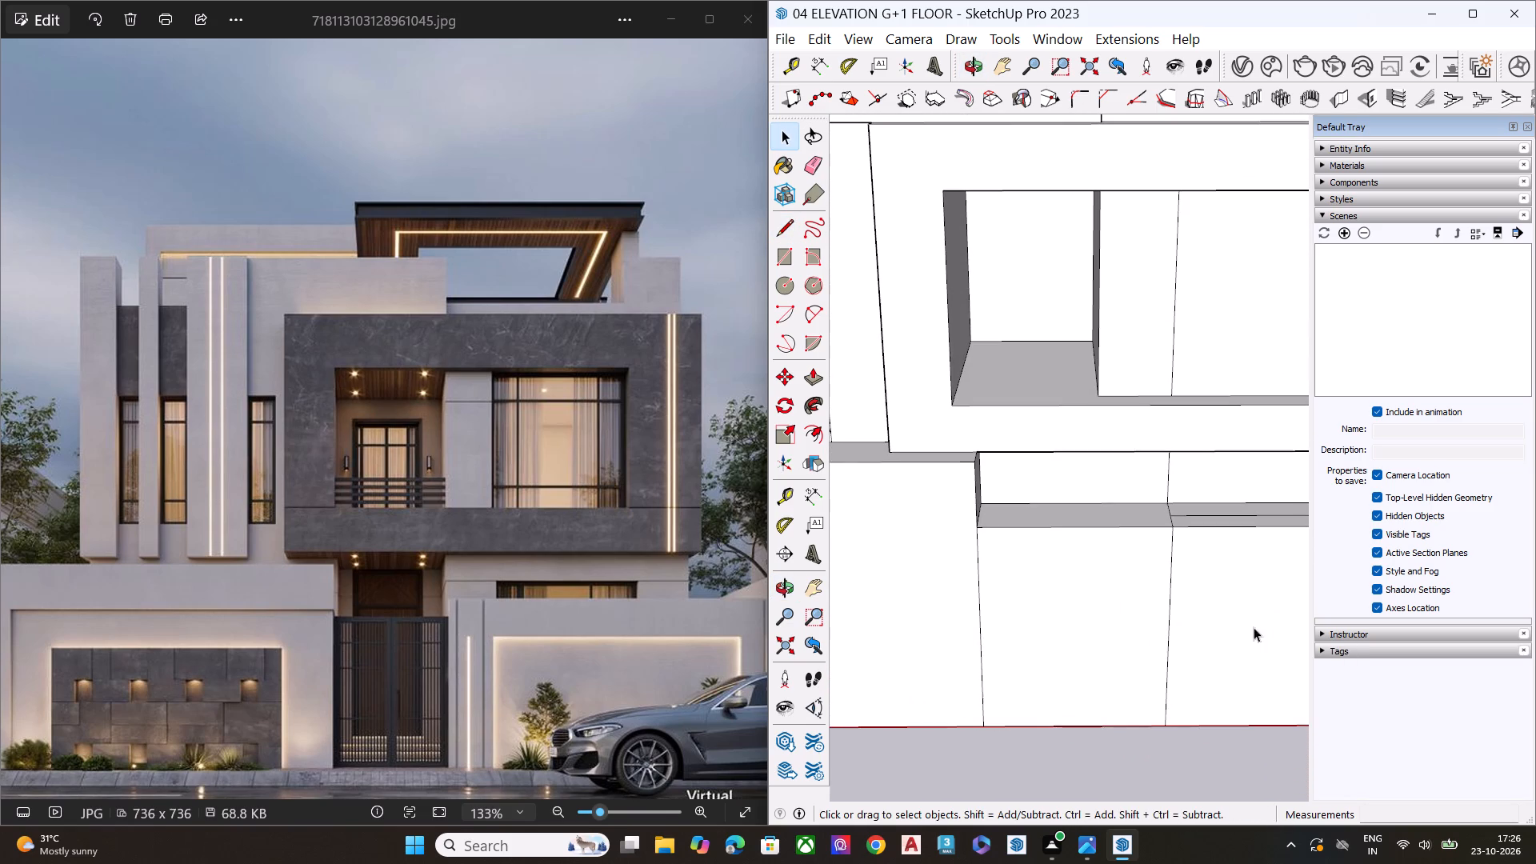
pyautogui.click(1122, 586)
pyautogui.press('p')
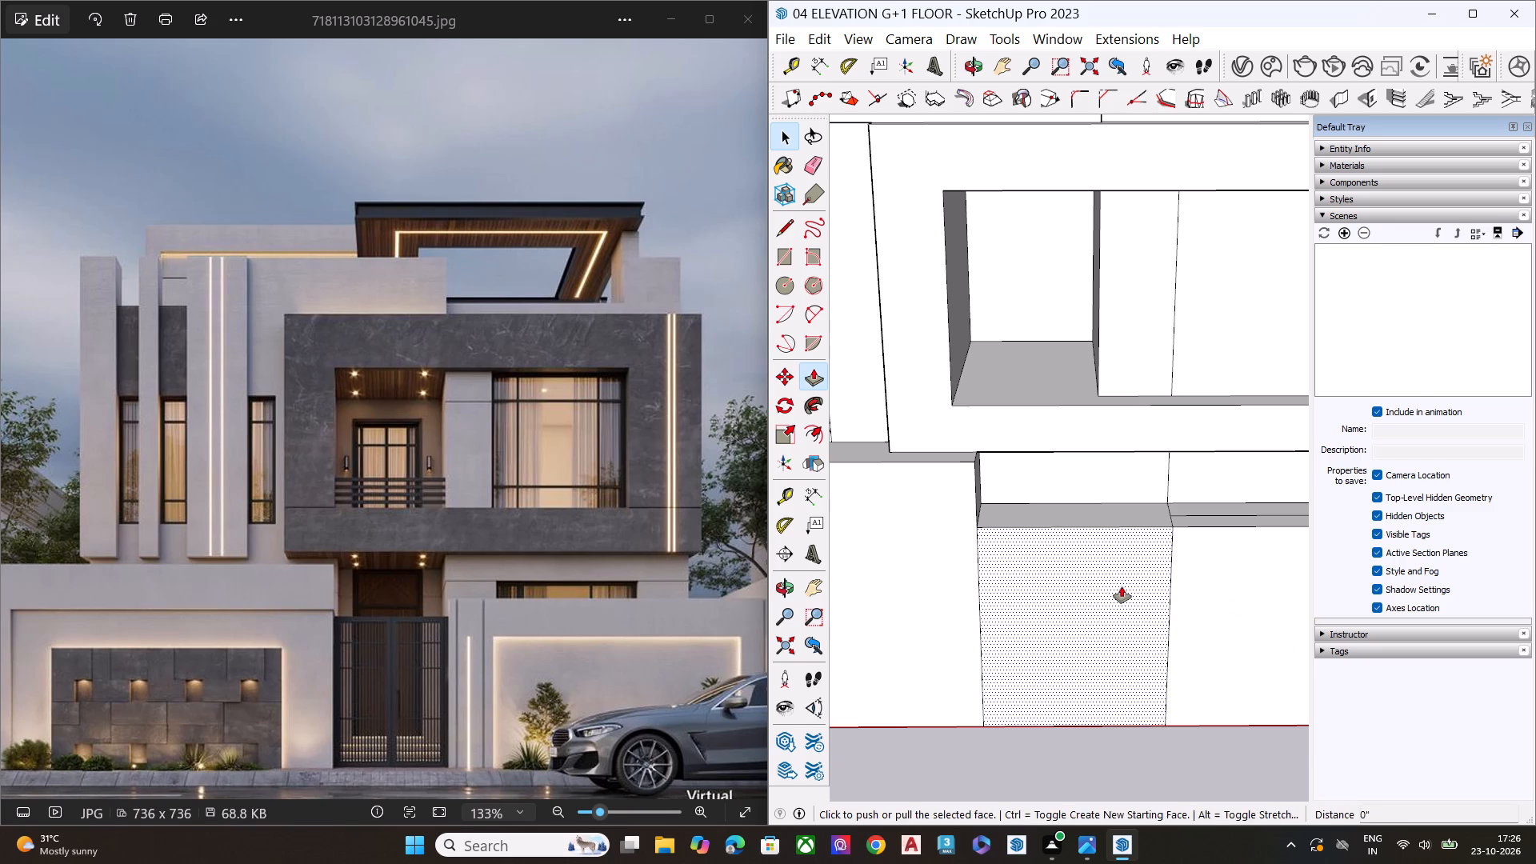
pyautogui.click(1122, 586)
pyautogui.click(1170, 493)
pyautogui.press('space')
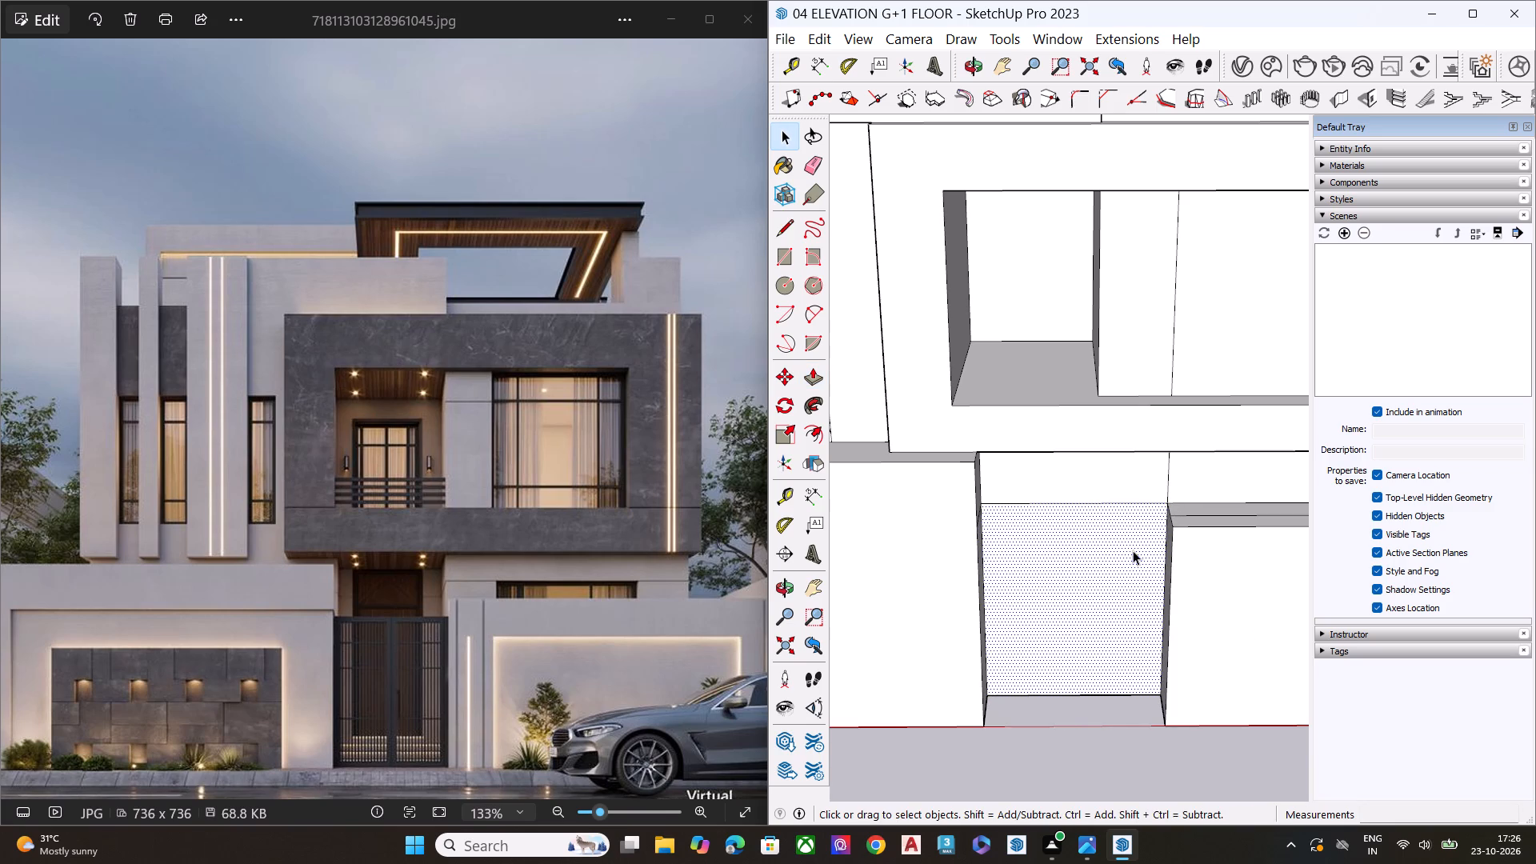
# Delete the horizontal edge between the recessed gate face and the wall strip above it to merge them.
pyautogui.moveTo(1127, 499); pyautogui.dragTo(1121, 404, button='middle')
pyautogui.scroll(3, 1127, 498)
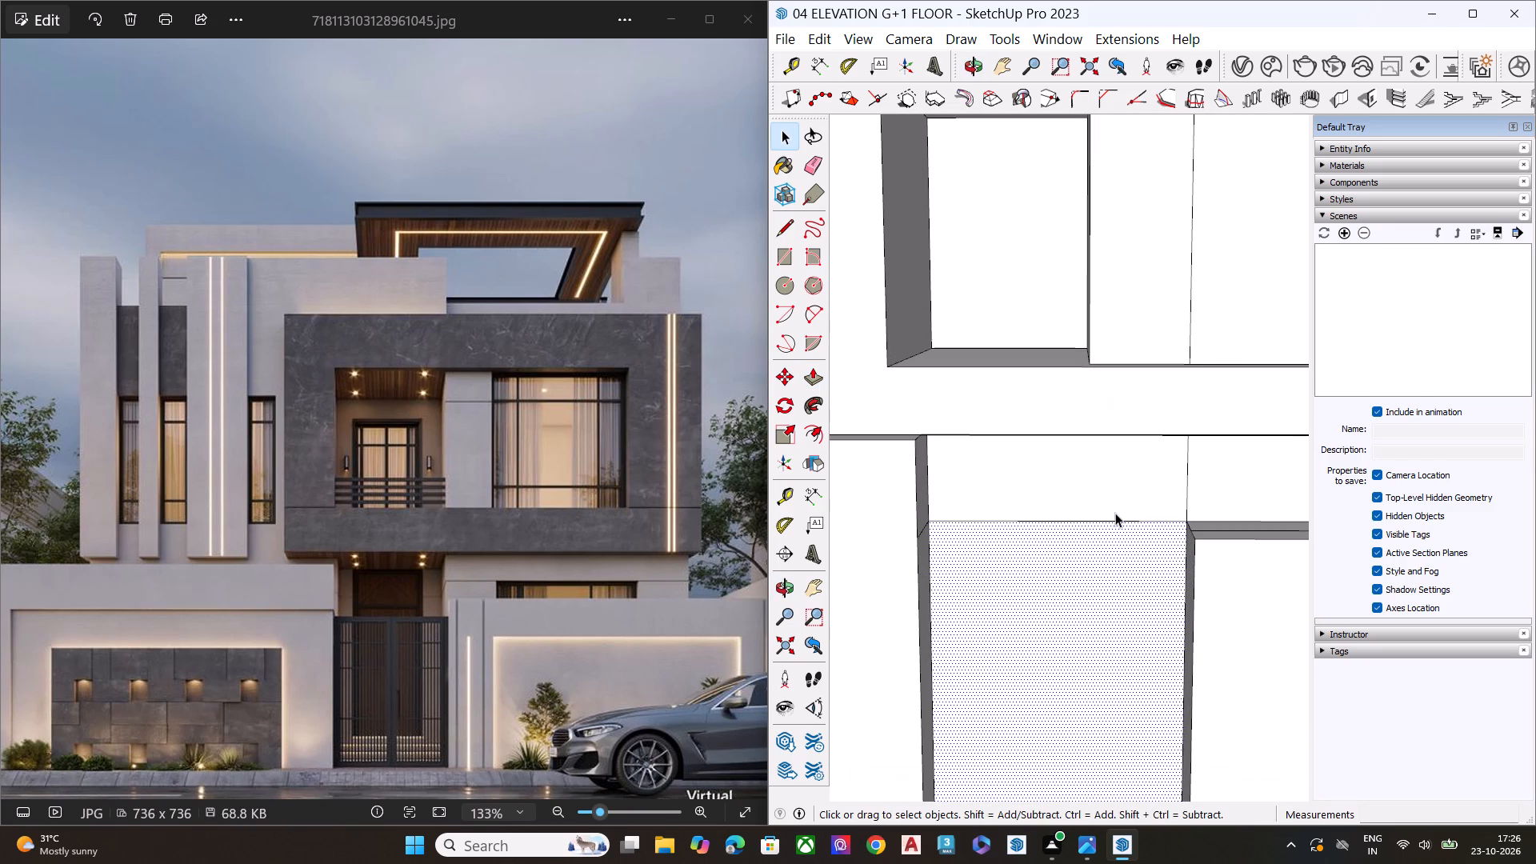
pyautogui.click(1128, 524)
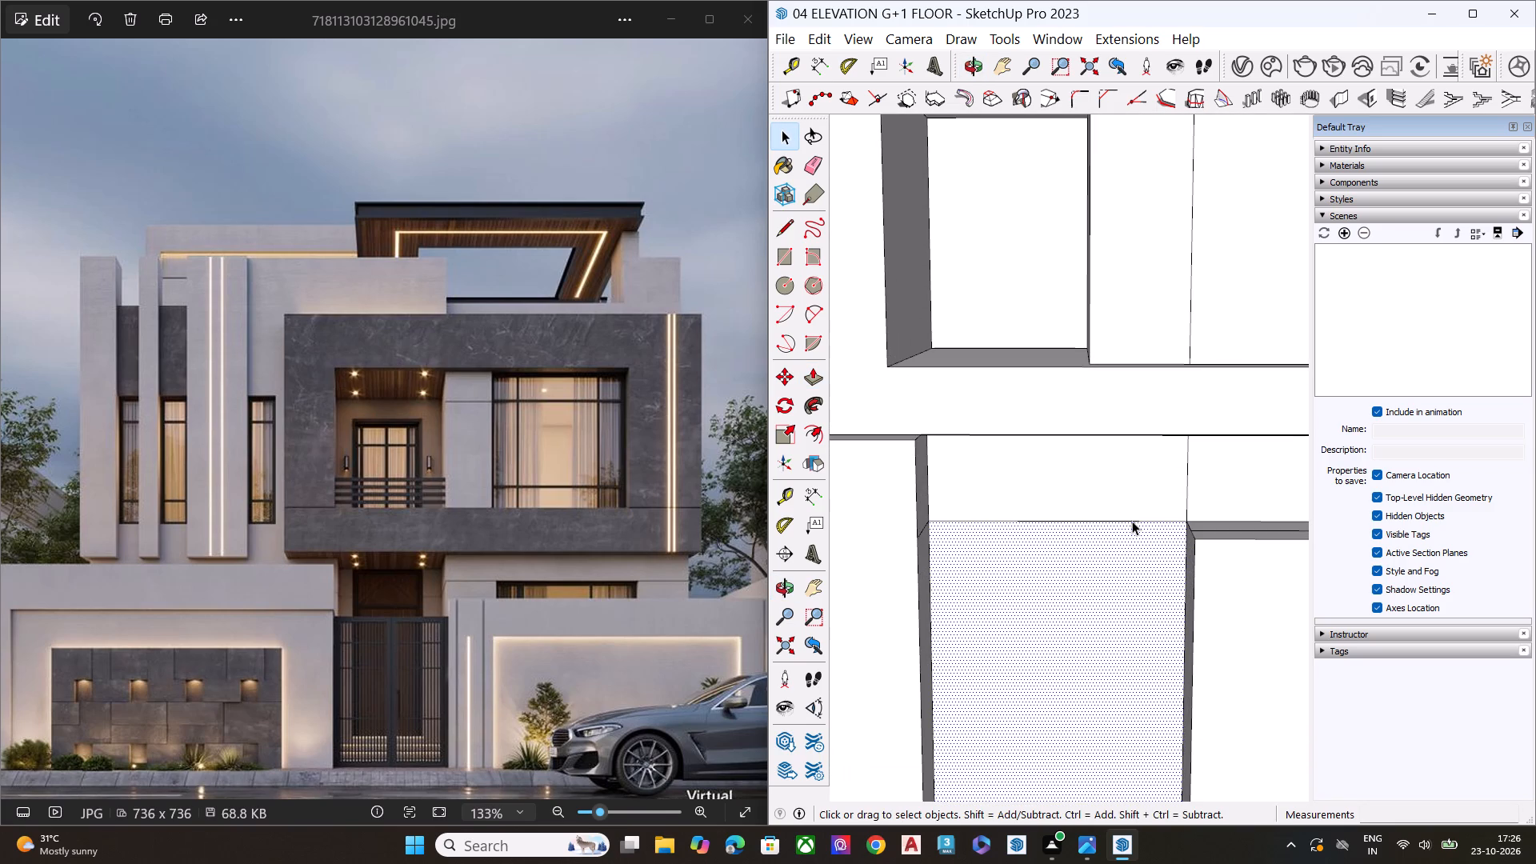
pyautogui.click(1133, 520)
pyautogui.press('Delete')
# Push the merged full-height gate face further back beneath the upper floor to form a deep entrance recess.
pyautogui.click(1130, 566)
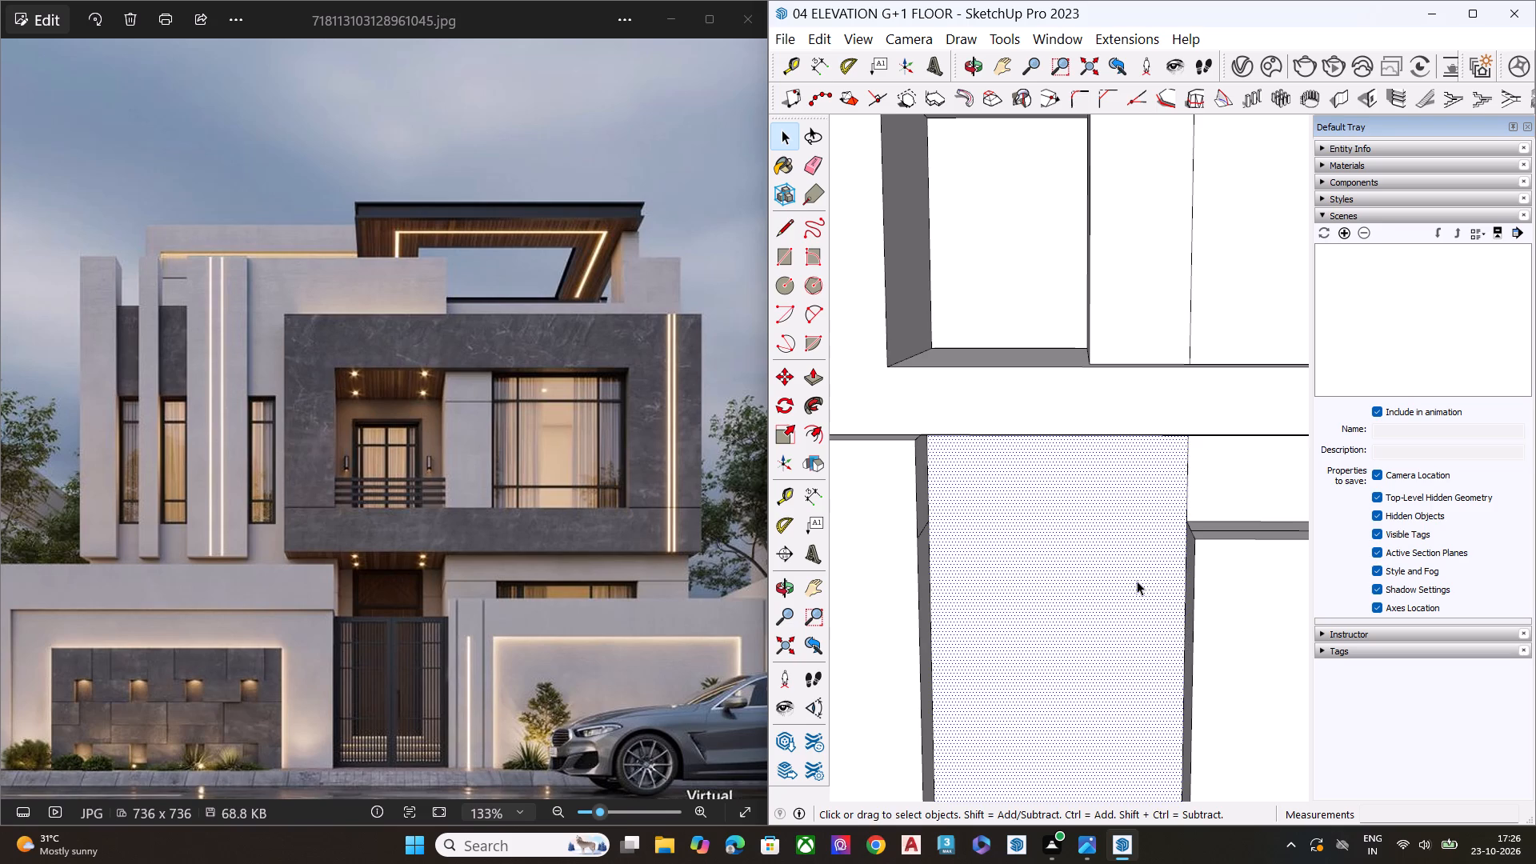
pyautogui.press('p')
pyautogui.moveTo(1158, 536); pyautogui.dragTo(1343, 362, button='middle')
pyautogui.click(1157, 487)
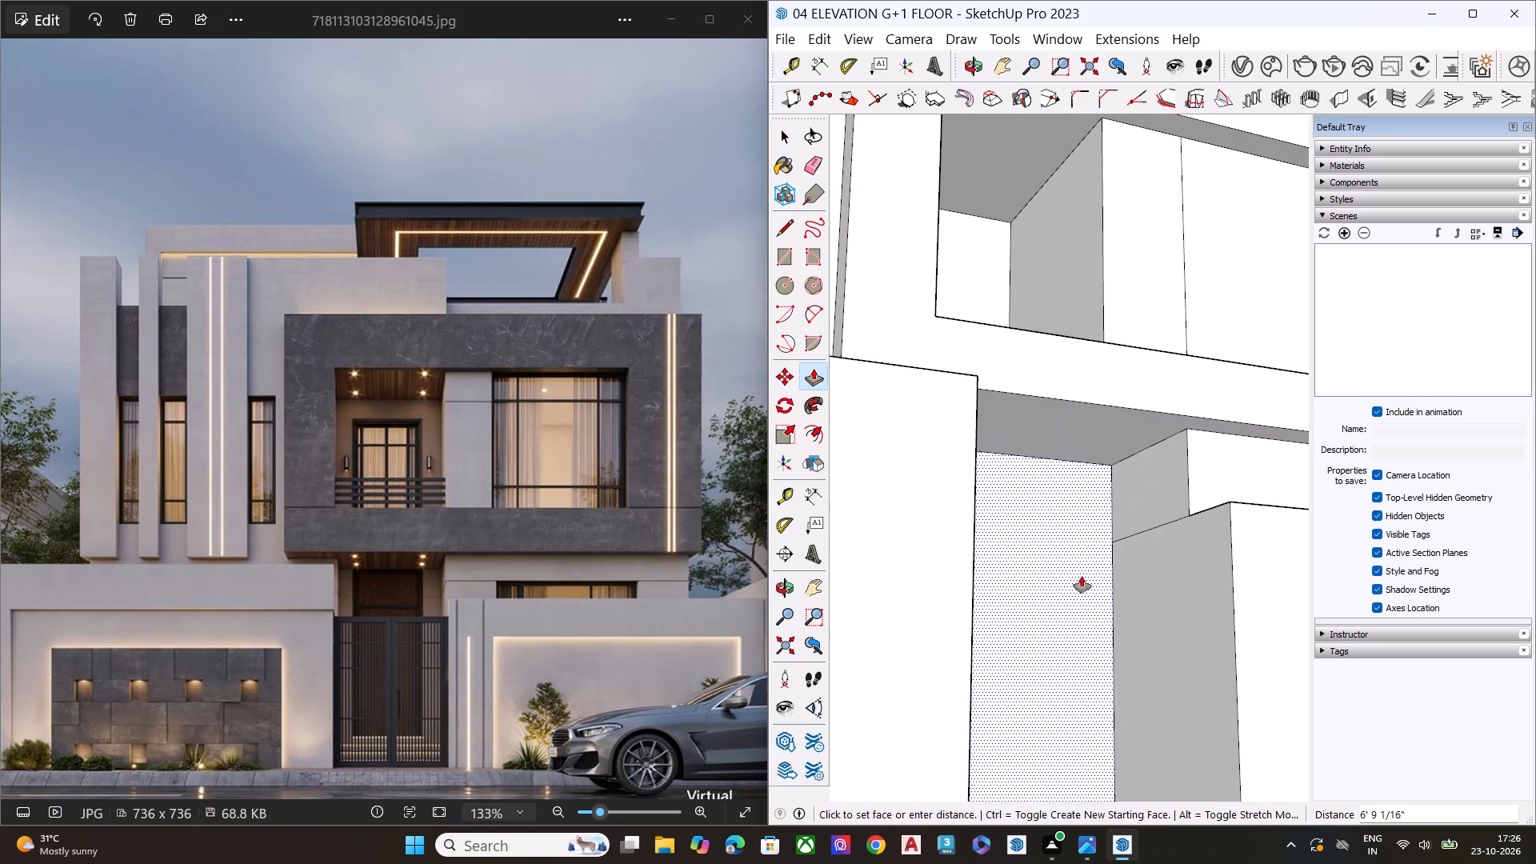
pyautogui.scroll(-6, 1078, 629)
pyautogui.moveTo(1080, 630); pyautogui.dragTo(945, 686, button='middle')
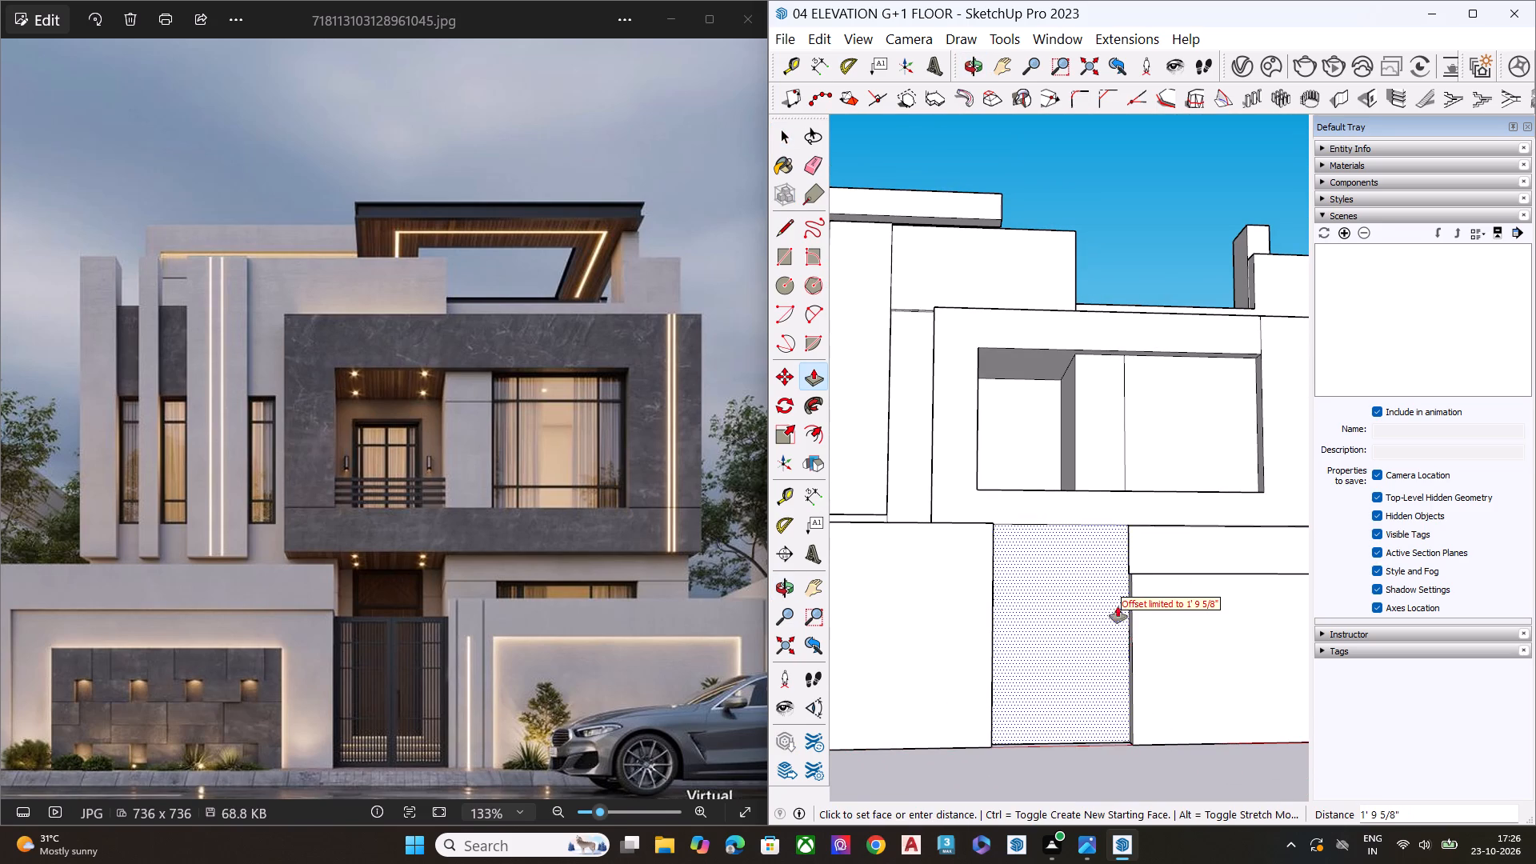
pyautogui.click(1073, 574)
pyautogui.press('space')
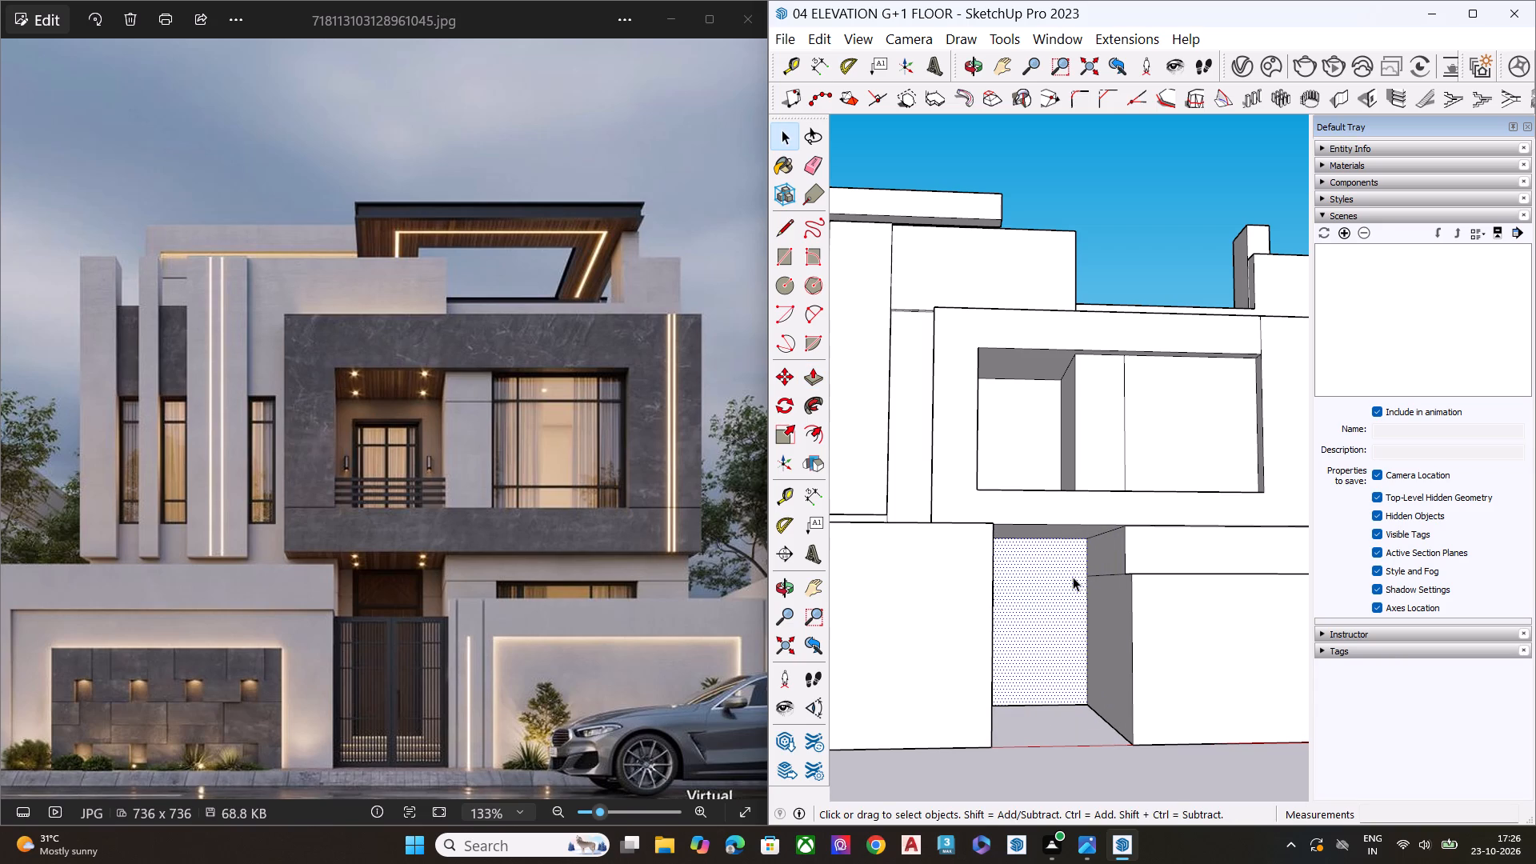
# Draw a vertical line about 17' 4" on the entrance recess's left side wall, from the upper floor's front edge to the ground.
pyautogui.scroll(-7, 987, 494)
pyautogui.moveTo(1100, 639); pyautogui.dragTo(739, 686, button='middle')
pyautogui.scroll(3, 1053, 546)
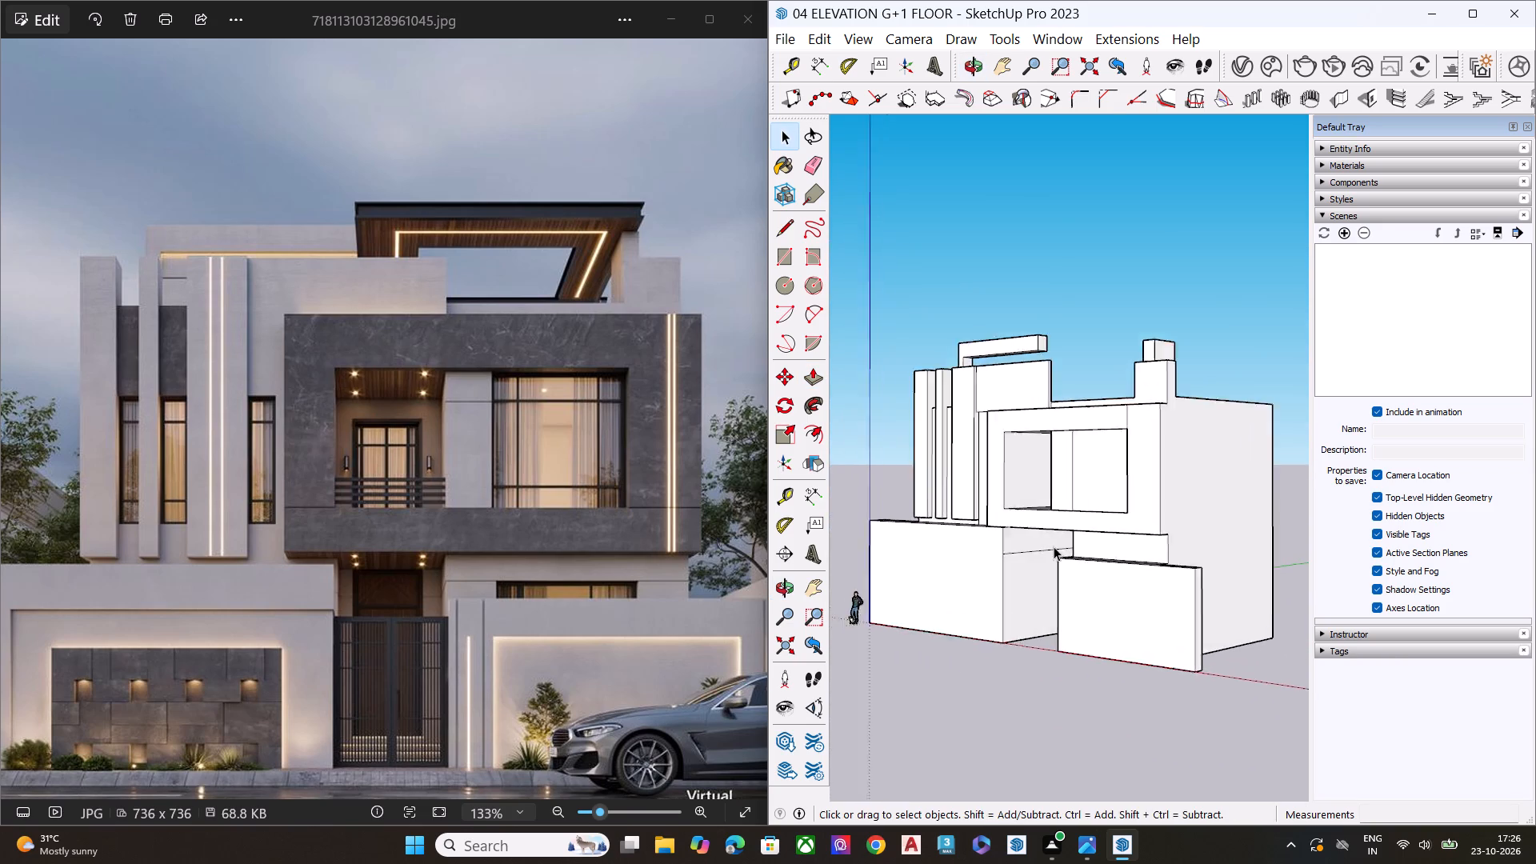
pyautogui.scroll(6, 1054, 546)
pyautogui.moveTo(993, 586); pyautogui.dragTo(930, 514, button='middle')
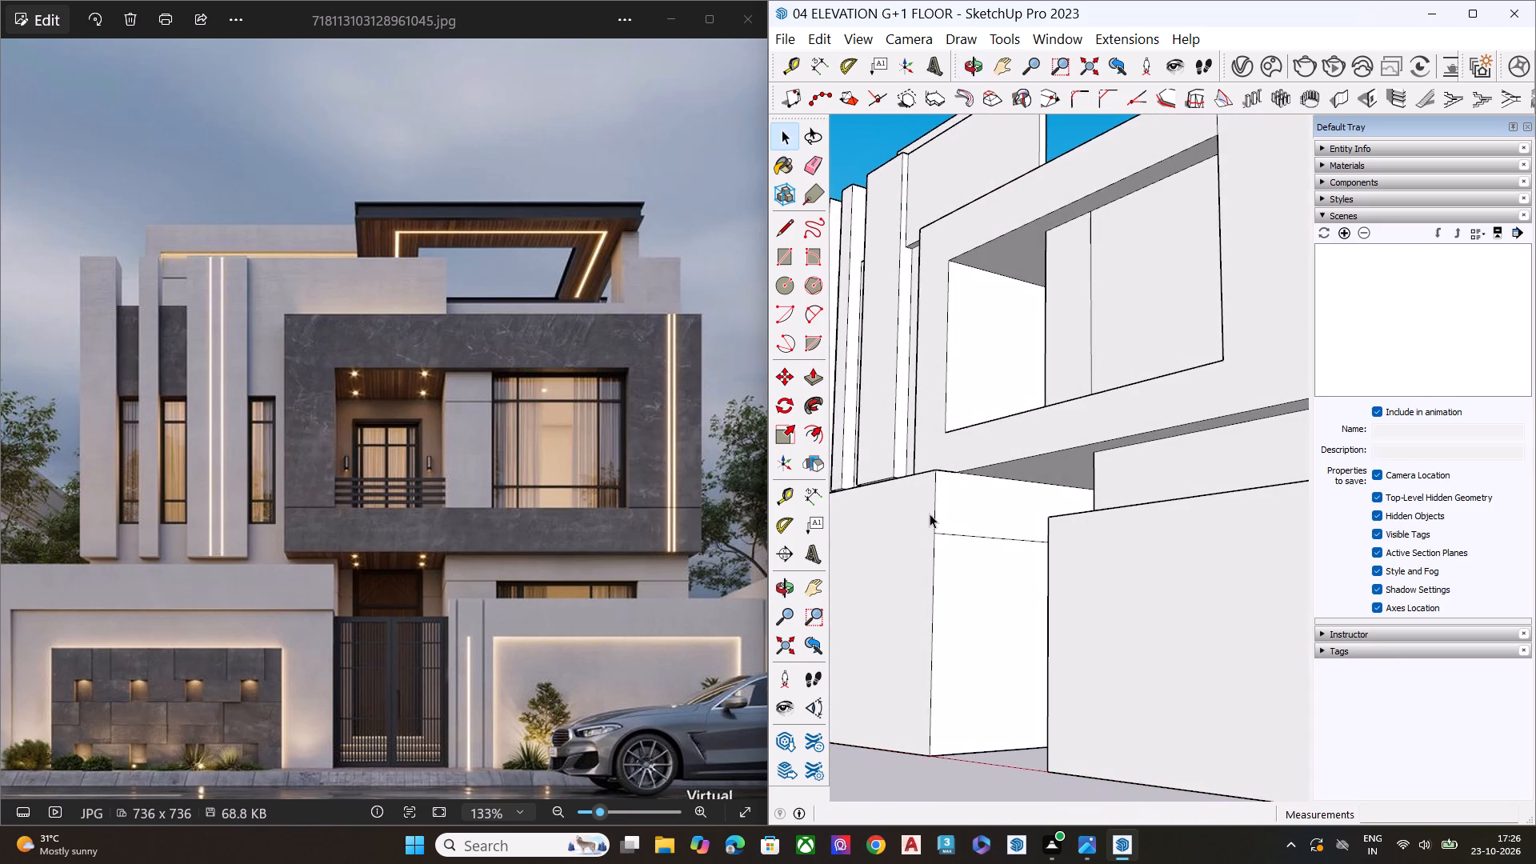
pyautogui.scroll(7, 949, 515)
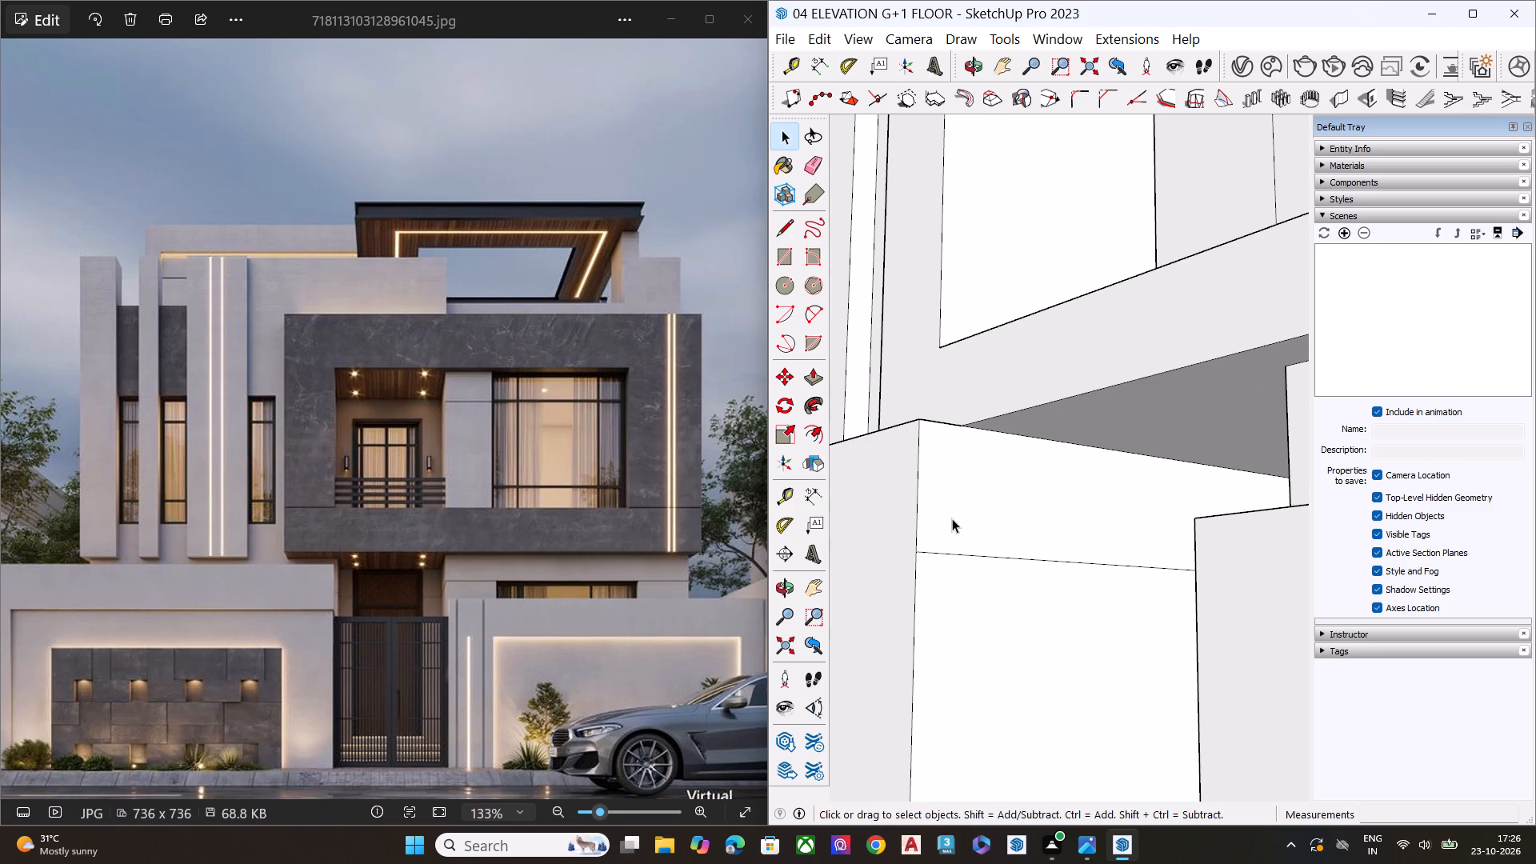
pyautogui.press('l')
pyautogui.doubleClick(958, 426)
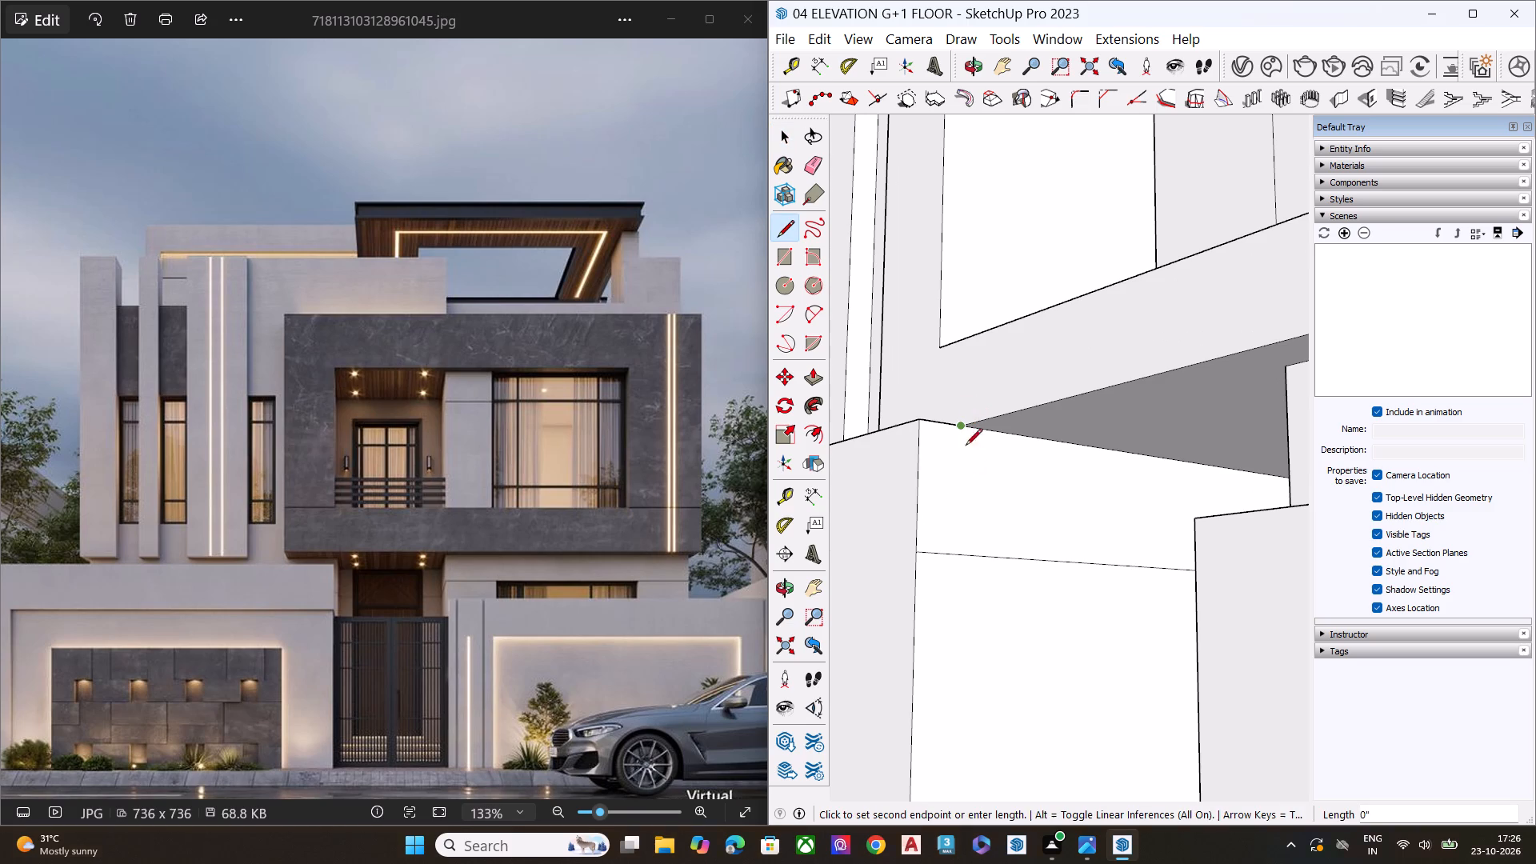
pyautogui.scroll(-7, 978, 598)
pyautogui.scroll(-12, 986, 666)
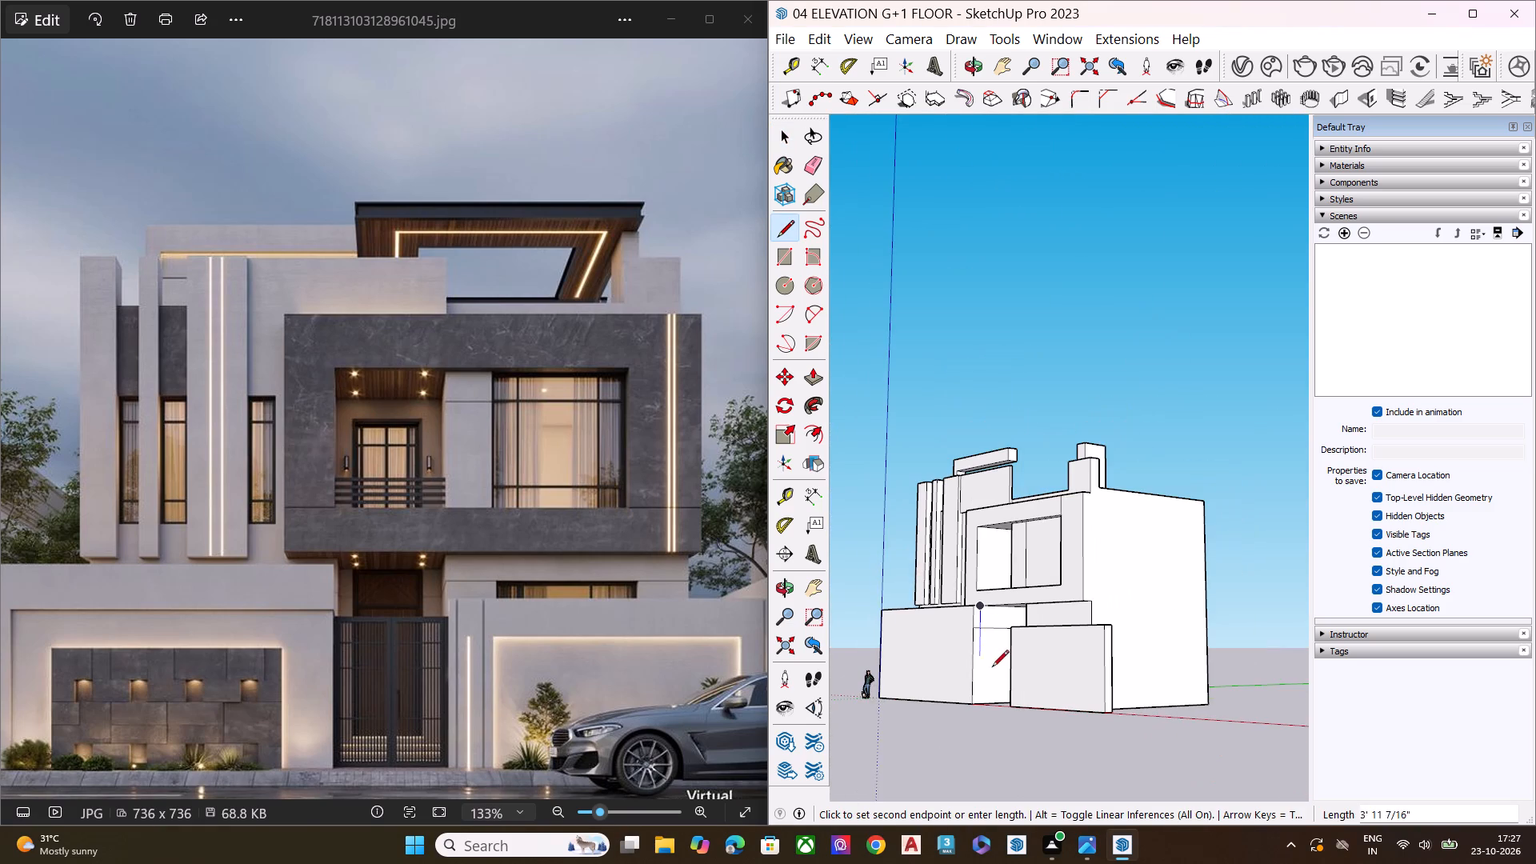
pyautogui.scroll(4, 990, 698)
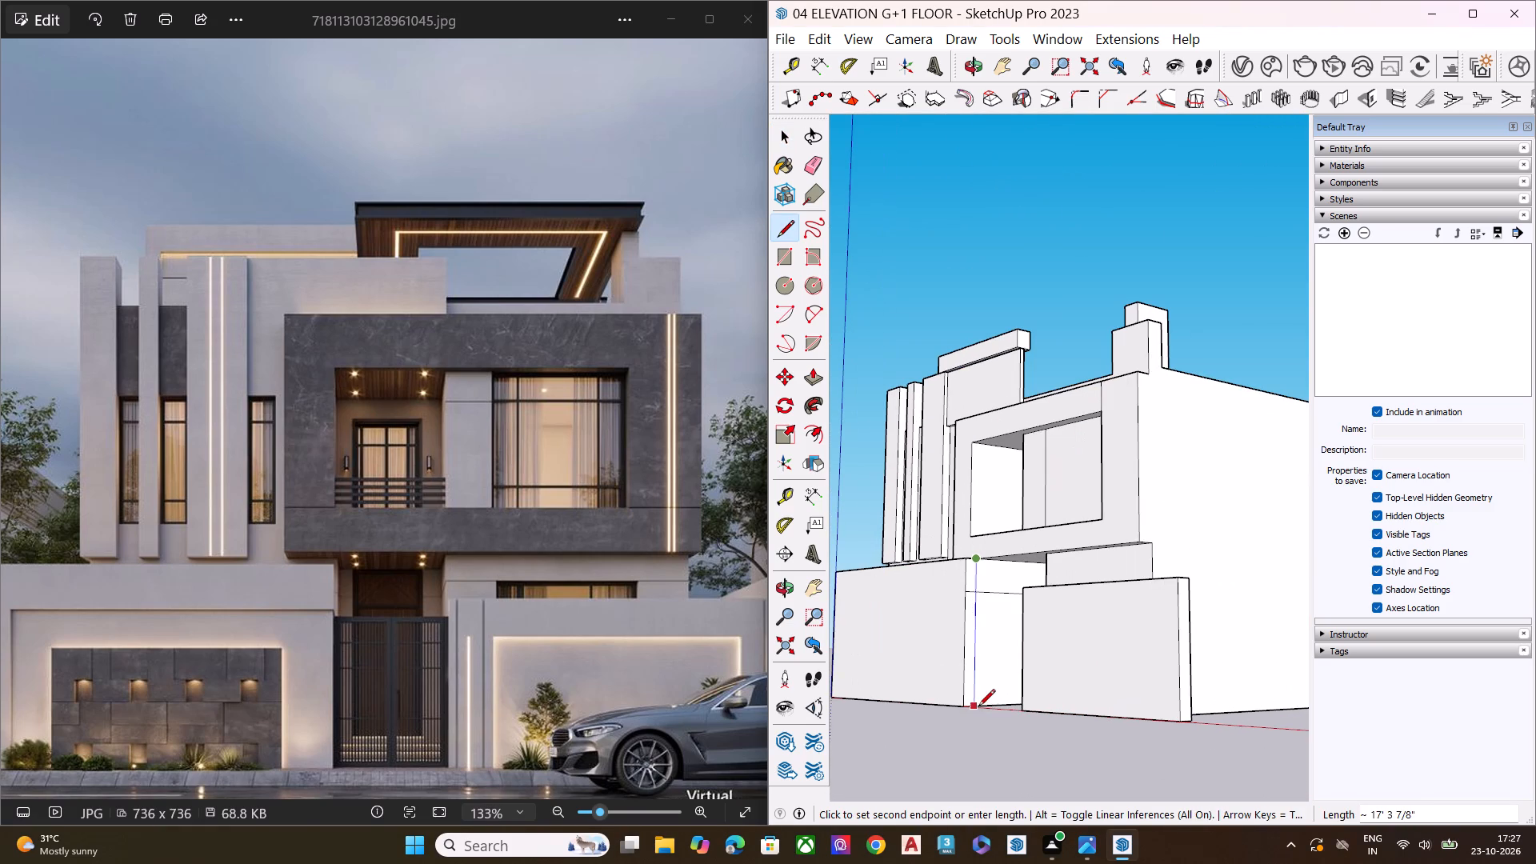
pyautogui.click(979, 703)
pyautogui.press('space')
# Erase the leftover horizontal edge segments on the left side wall of the entrance recess.
pyautogui.scroll(3, 1008, 618)
pyautogui.scroll(-1, 1003, 618)
pyautogui.scroll(3, 994, 618)
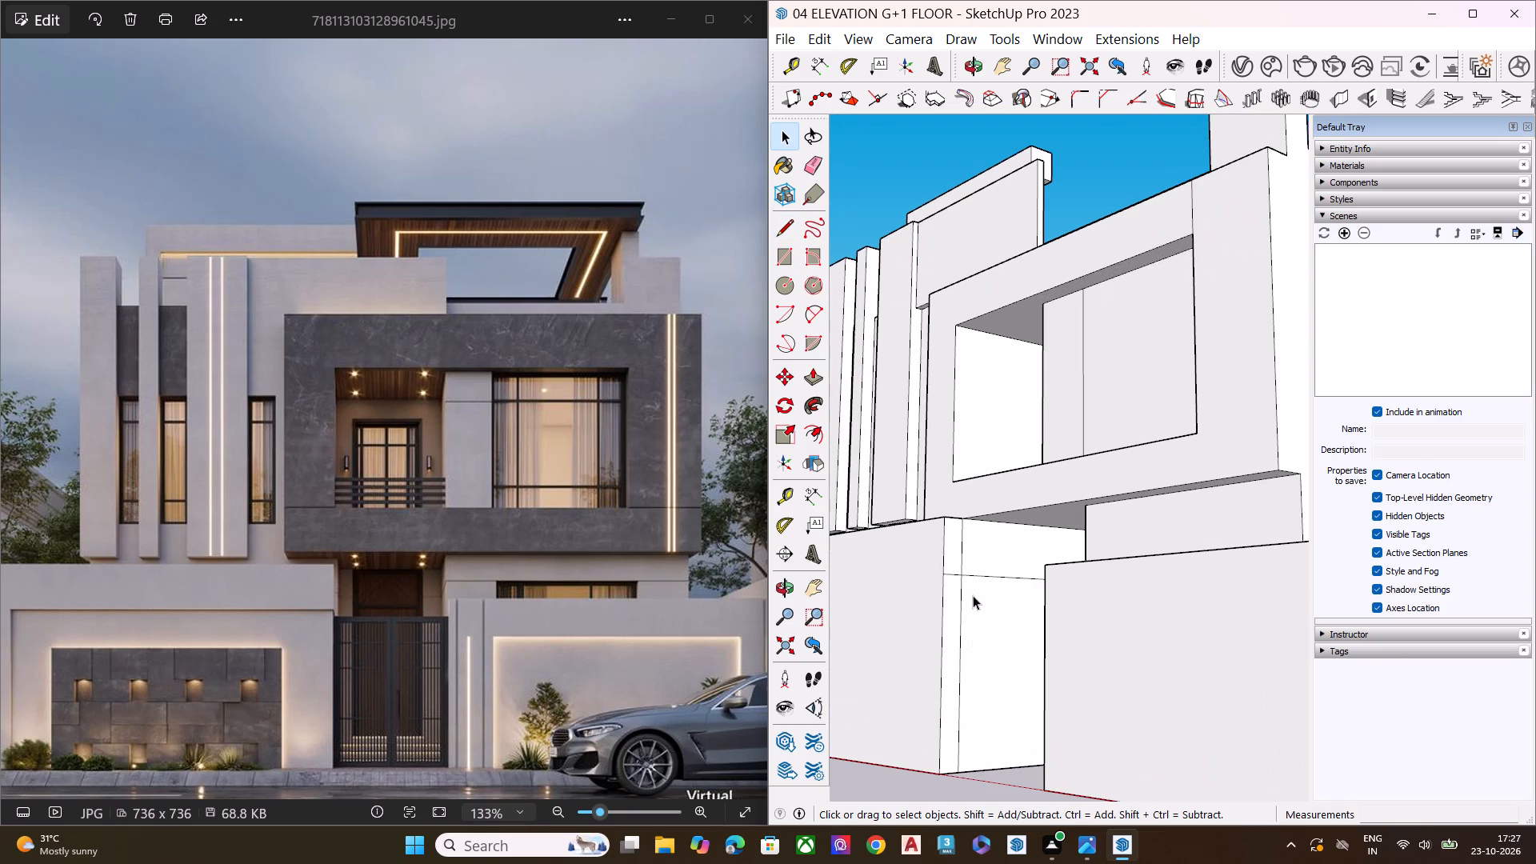
pyautogui.press('e')
pyautogui.click(954, 572)
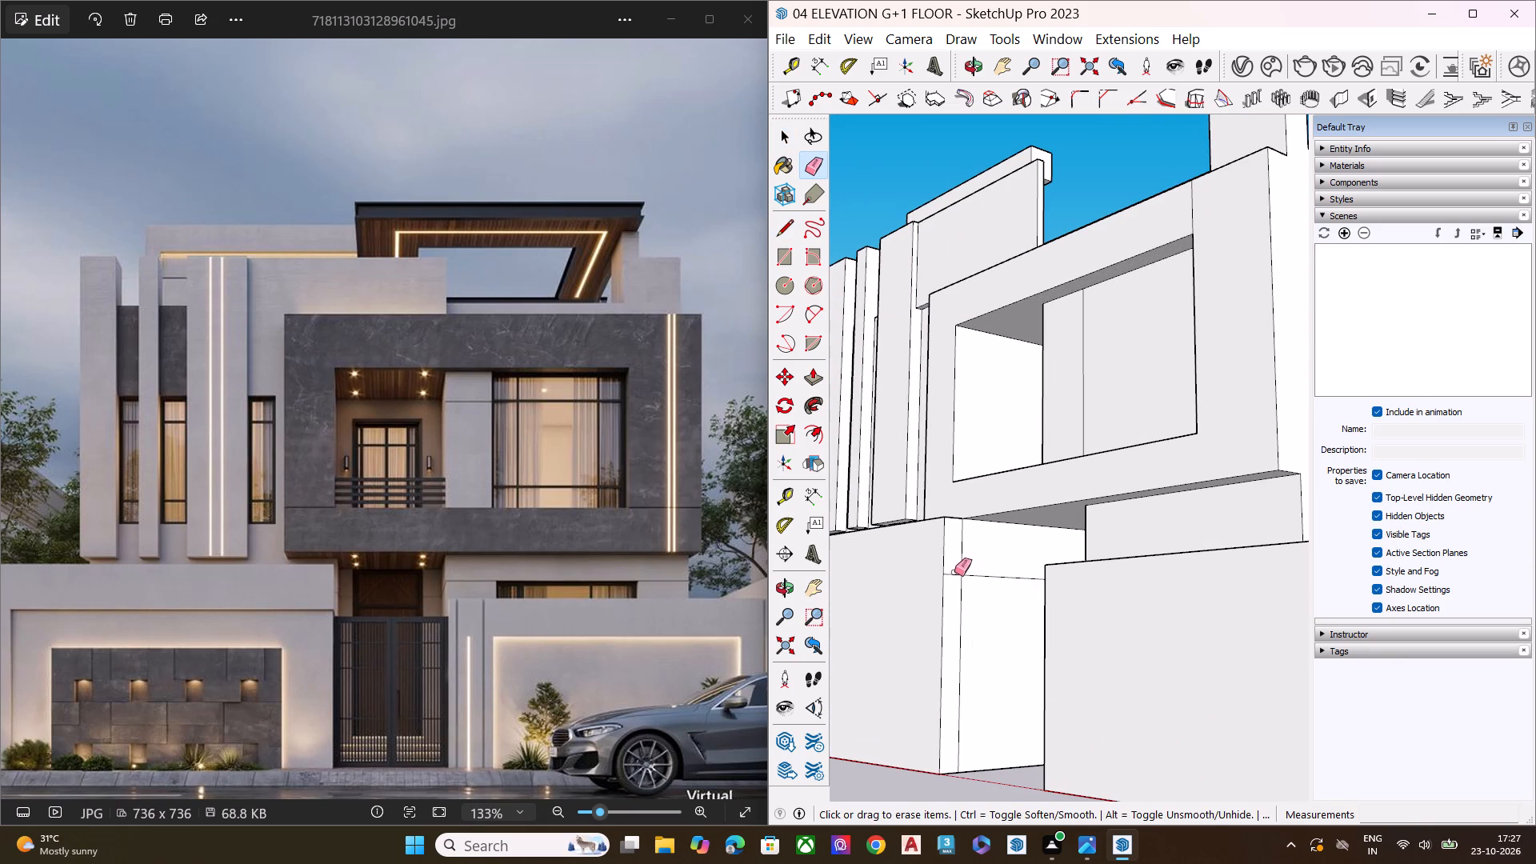
pyautogui.click(954, 574)
pyautogui.click(994, 575)
pyautogui.scroll(-6, 962, 610)
pyautogui.scroll(2, 960, 611)
pyautogui.scroll(-1, 960, 613)
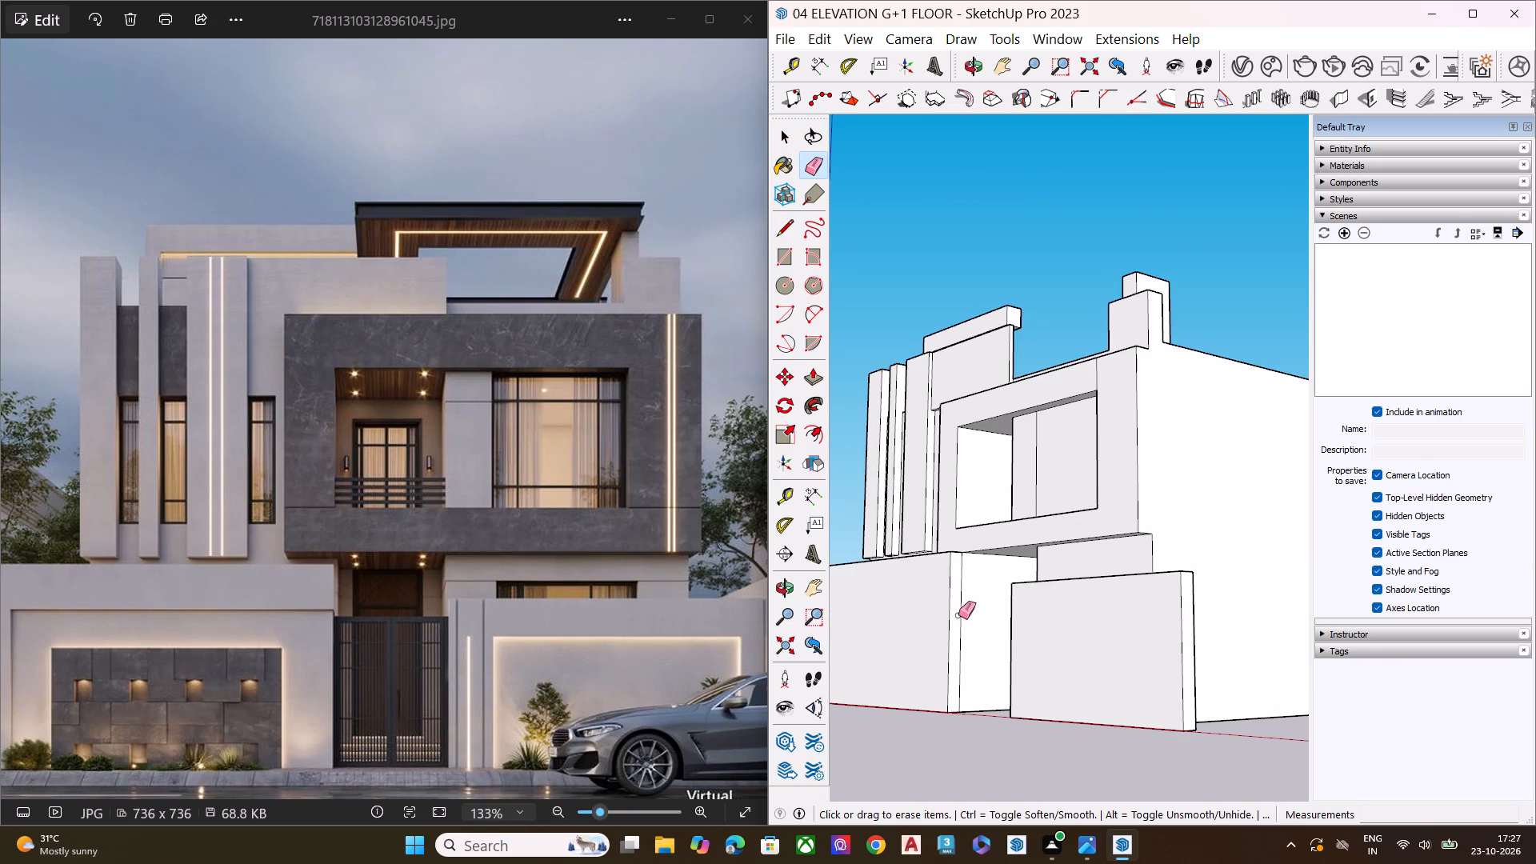
pyautogui.press('space')
# Draw a vertical line on the entrance recess's right side wall, from the wall top's rear corner down to the ground.
pyautogui.moveTo(980, 643); pyautogui.dragTo(1293, 640, button='middle')
pyautogui.scroll(5, 1073, 627)
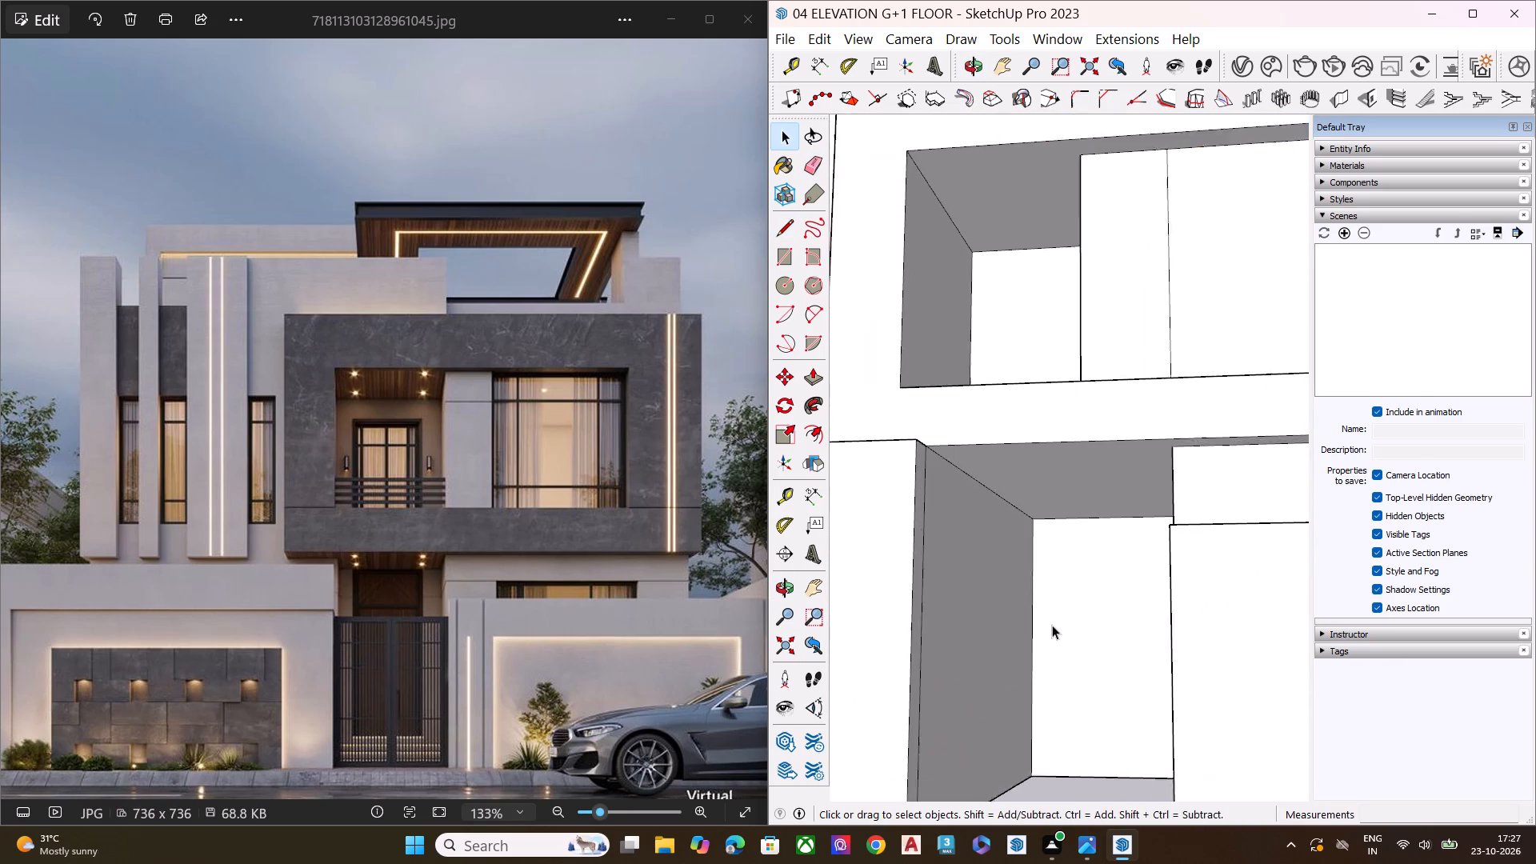
pyautogui.scroll(3, 1052, 625)
pyautogui.moveTo(1047, 631); pyautogui.dragTo(1089, 606, button='middle')
pyautogui.scroll(3, 1001, 568)
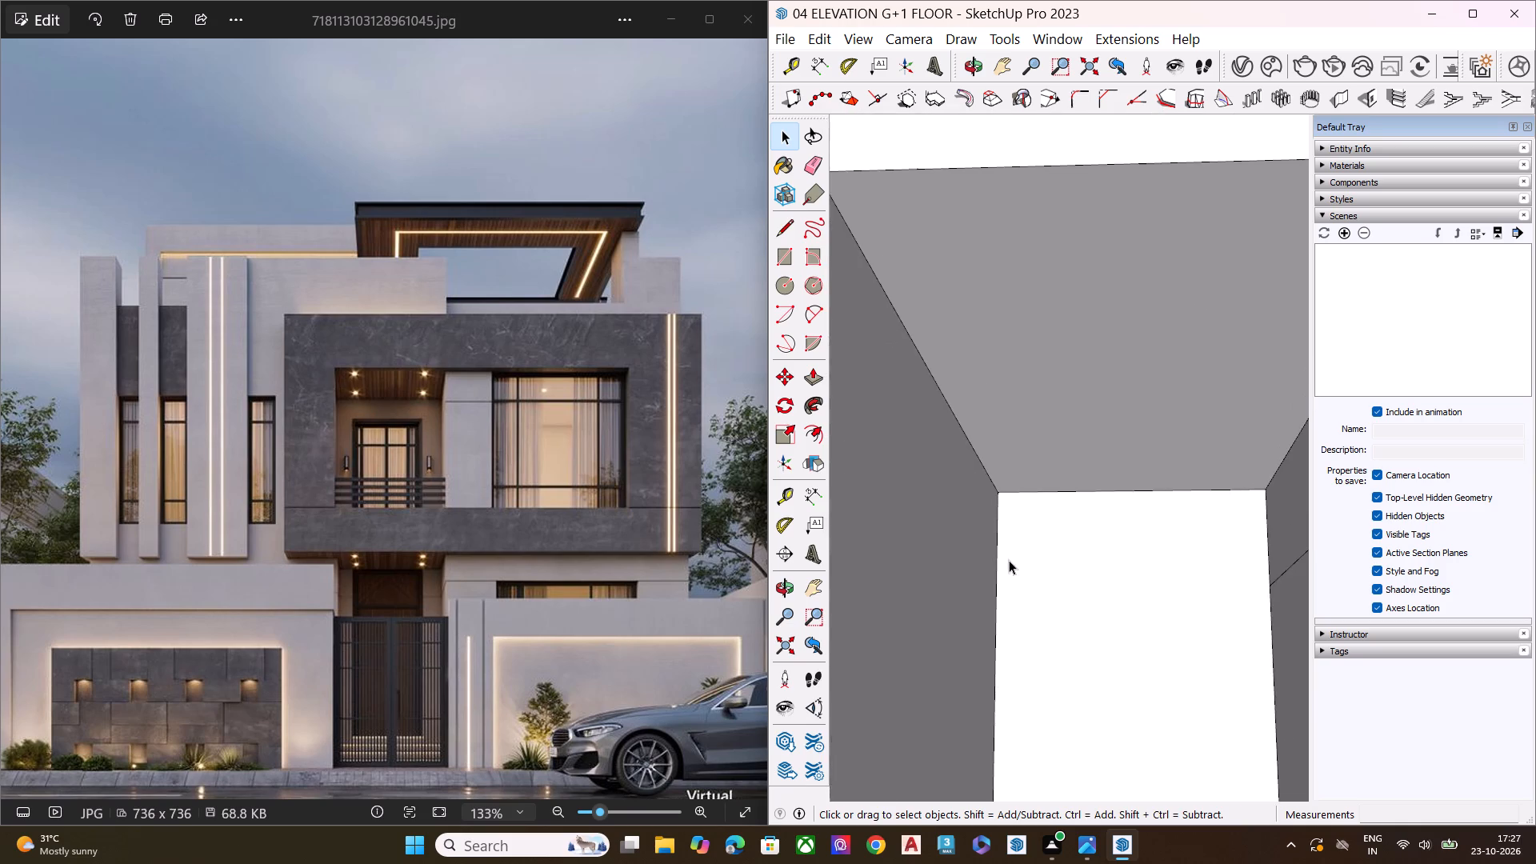
pyautogui.scroll(-7, 1002, 563)
pyautogui.moveTo(1047, 595); pyautogui.dragTo(1067, 666, button='middle')
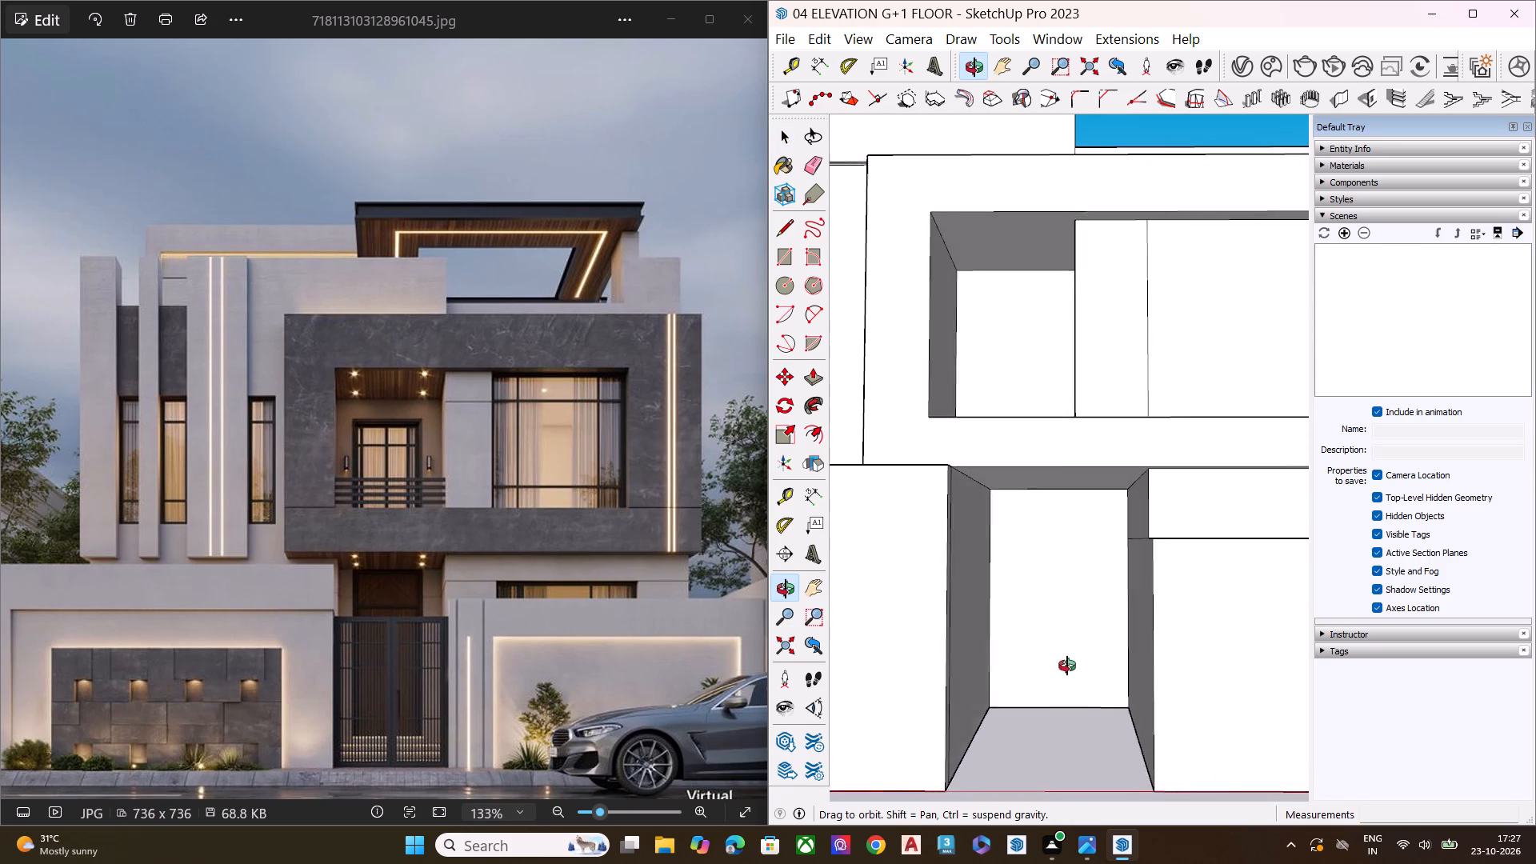
pyautogui.moveTo(1067, 666); pyautogui.dragTo(1162, 620, button='middle')
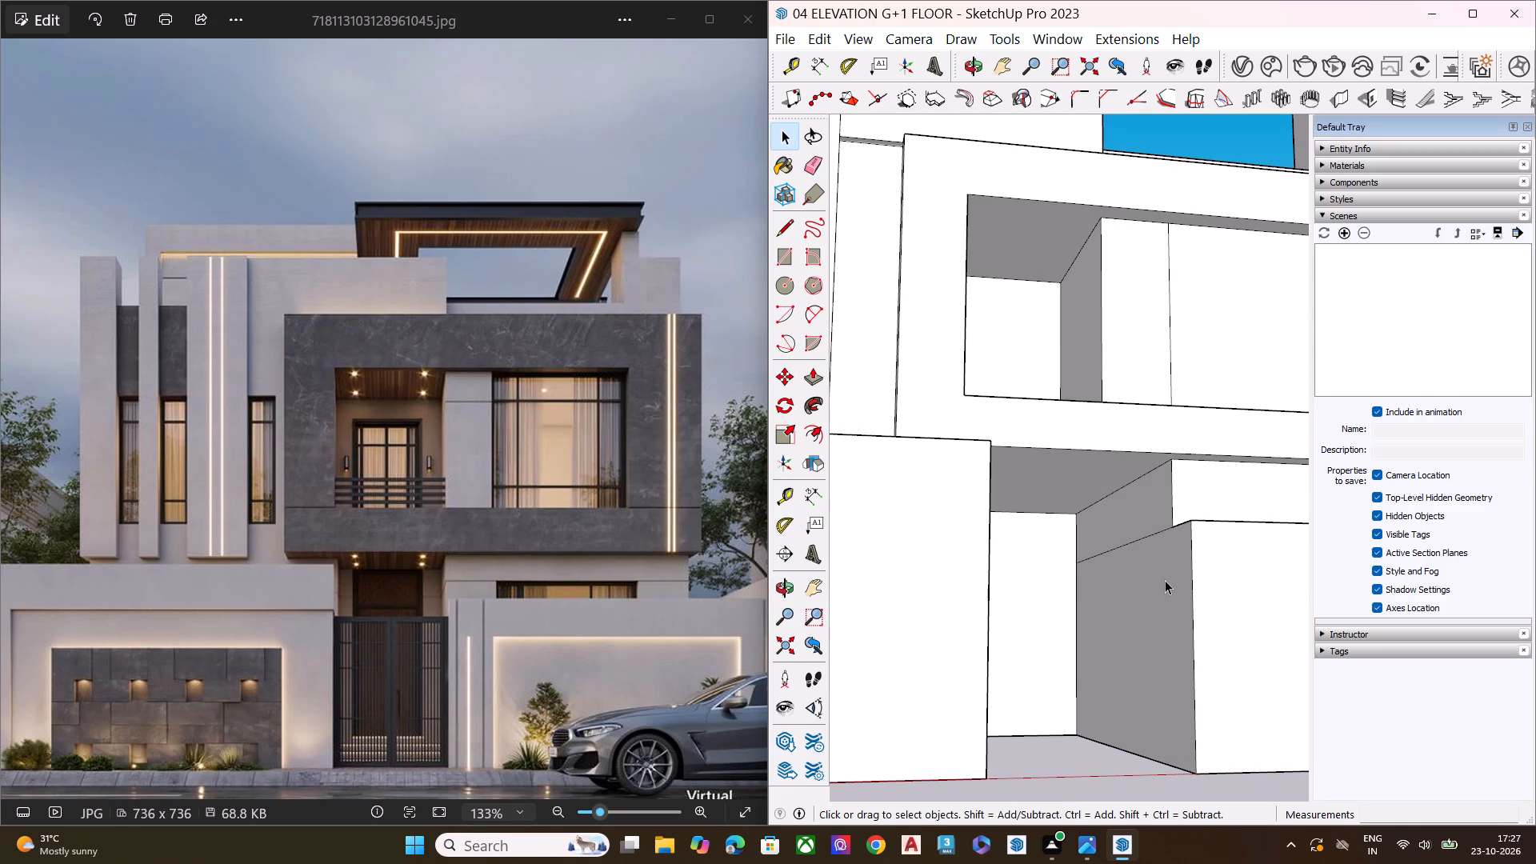
pyautogui.moveTo(1165, 580); pyautogui.dragTo(1253, 546, button='middle')
pyautogui.press('l')
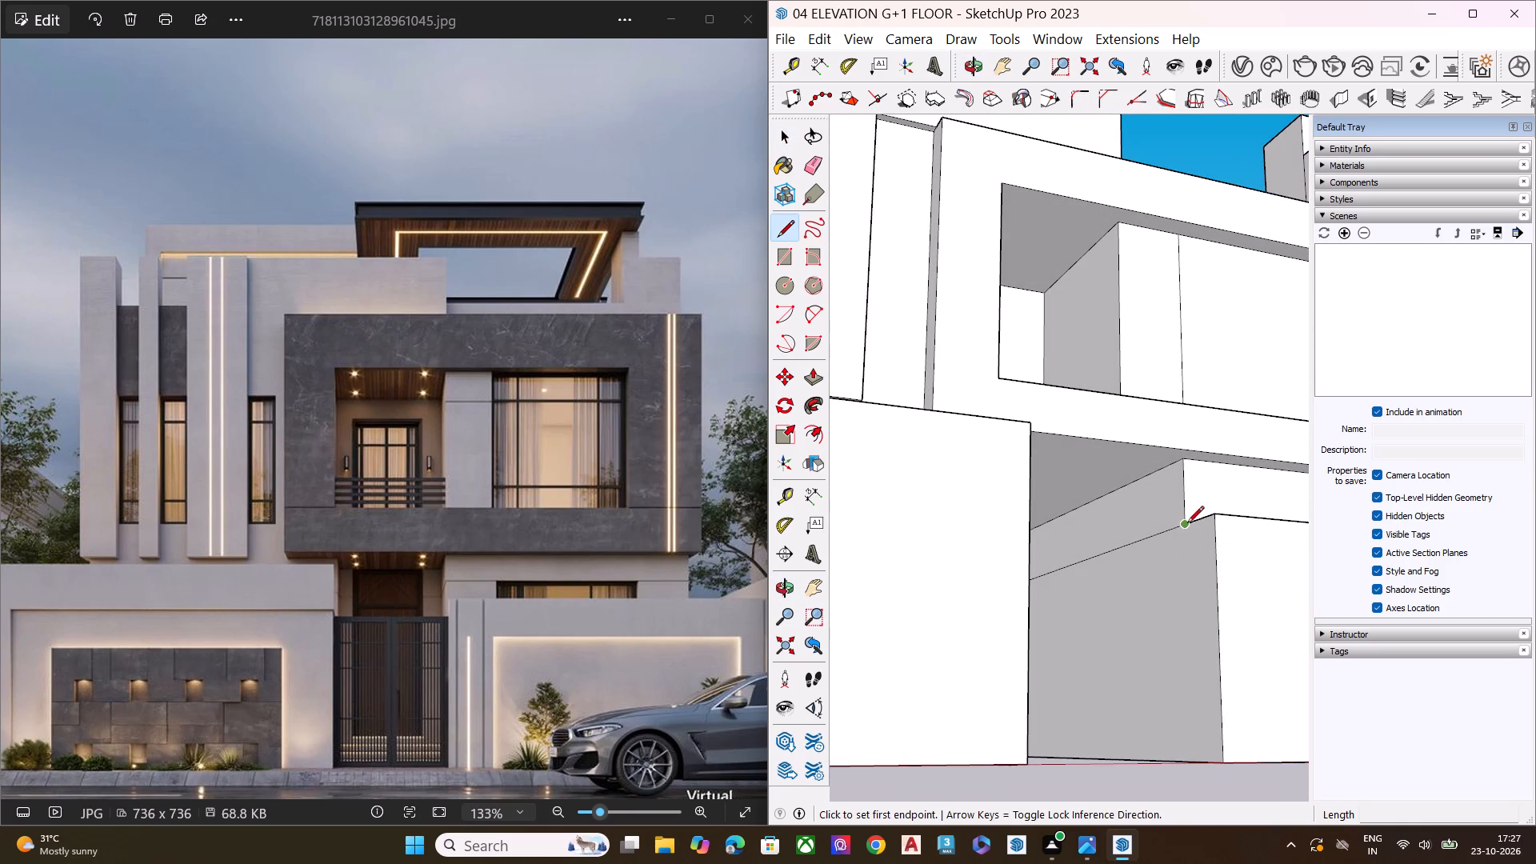
pyautogui.click(1186, 524)
pyautogui.click(1190, 760)
pyautogui.press('space')
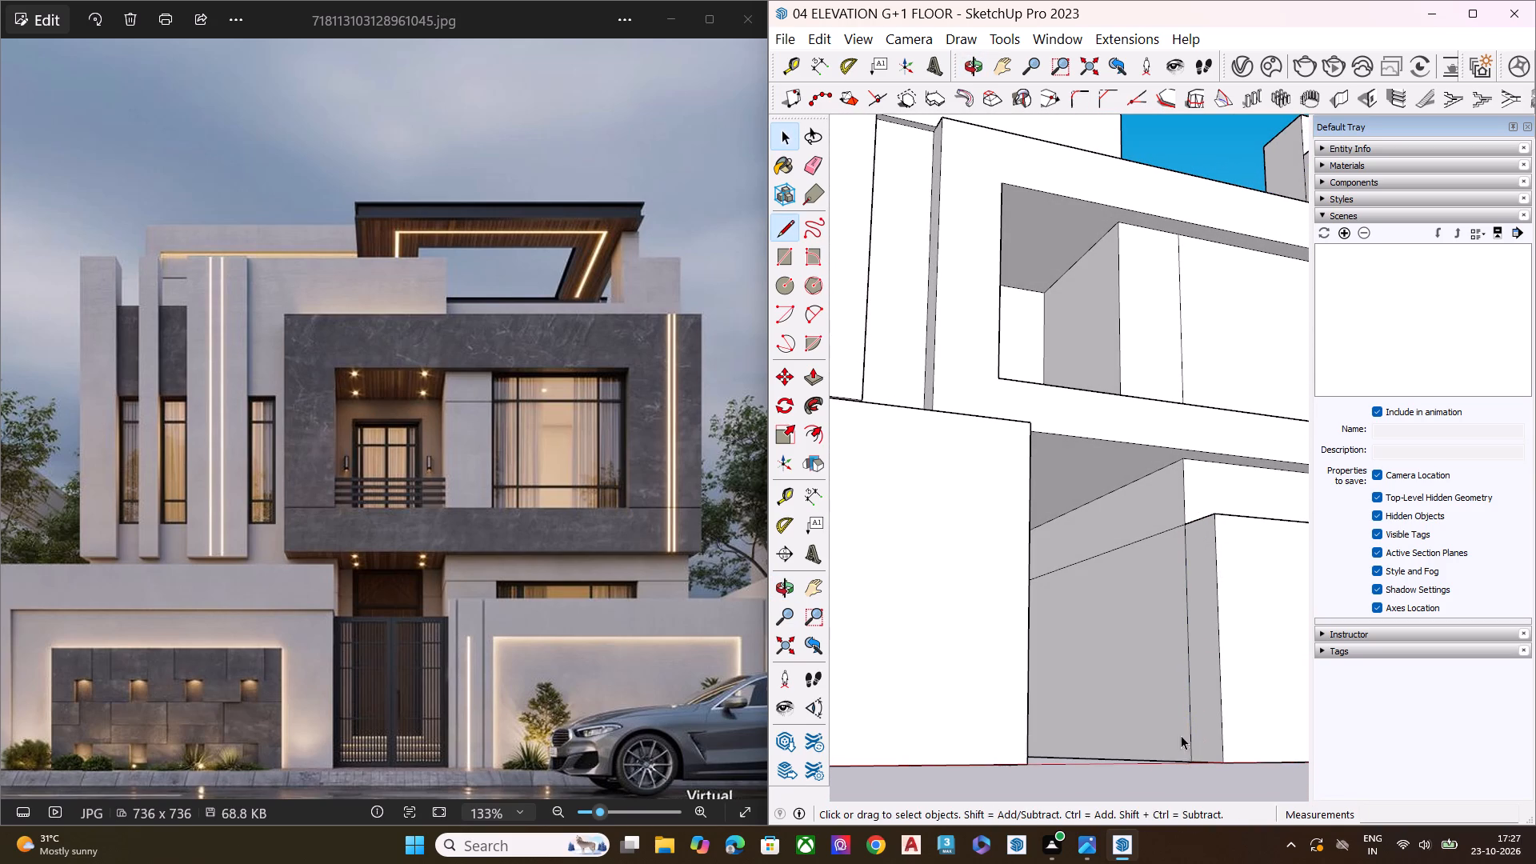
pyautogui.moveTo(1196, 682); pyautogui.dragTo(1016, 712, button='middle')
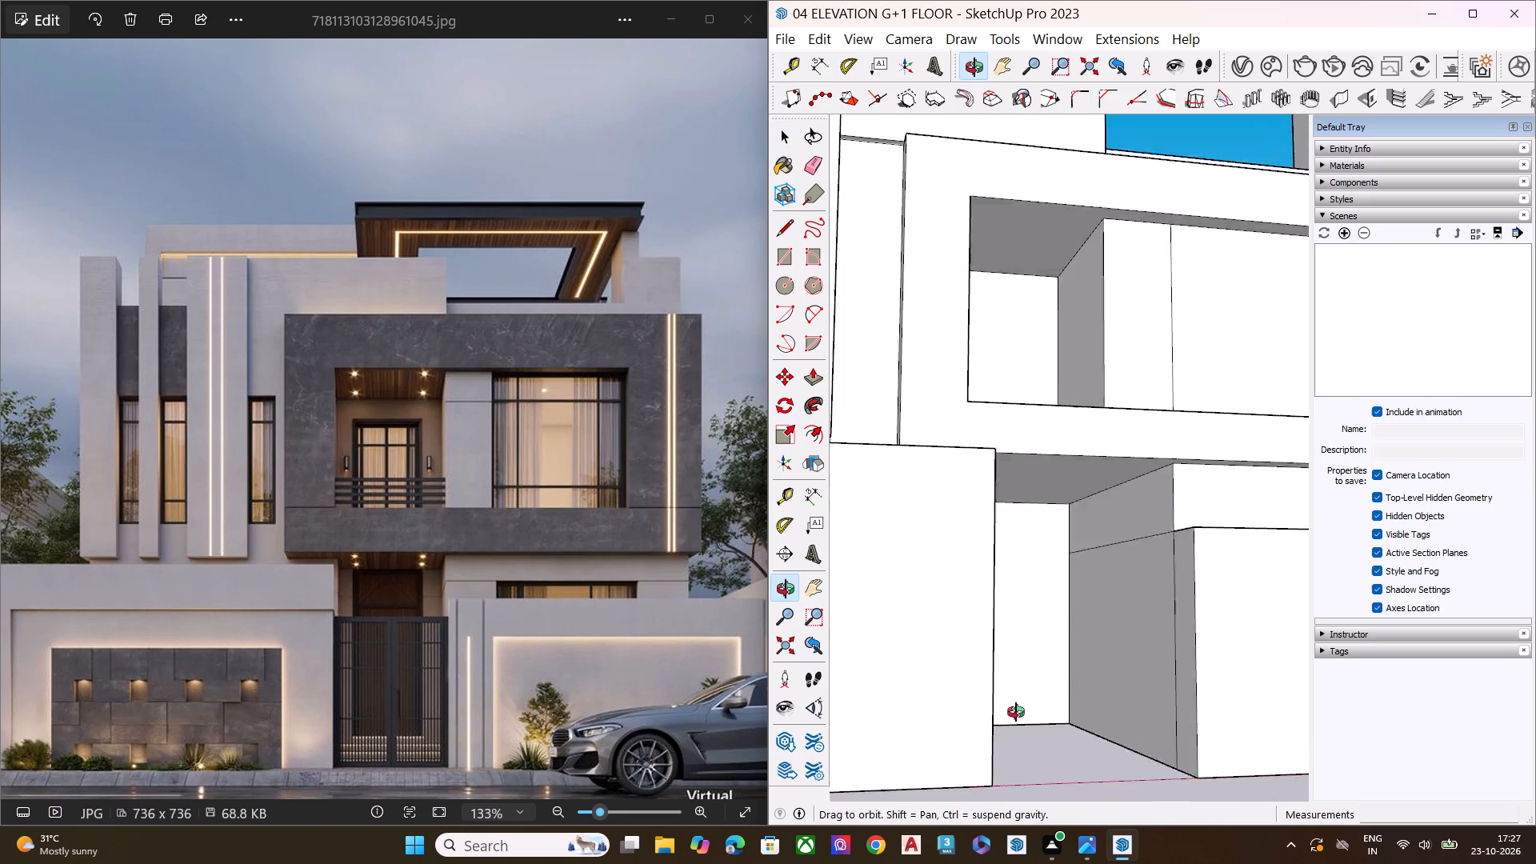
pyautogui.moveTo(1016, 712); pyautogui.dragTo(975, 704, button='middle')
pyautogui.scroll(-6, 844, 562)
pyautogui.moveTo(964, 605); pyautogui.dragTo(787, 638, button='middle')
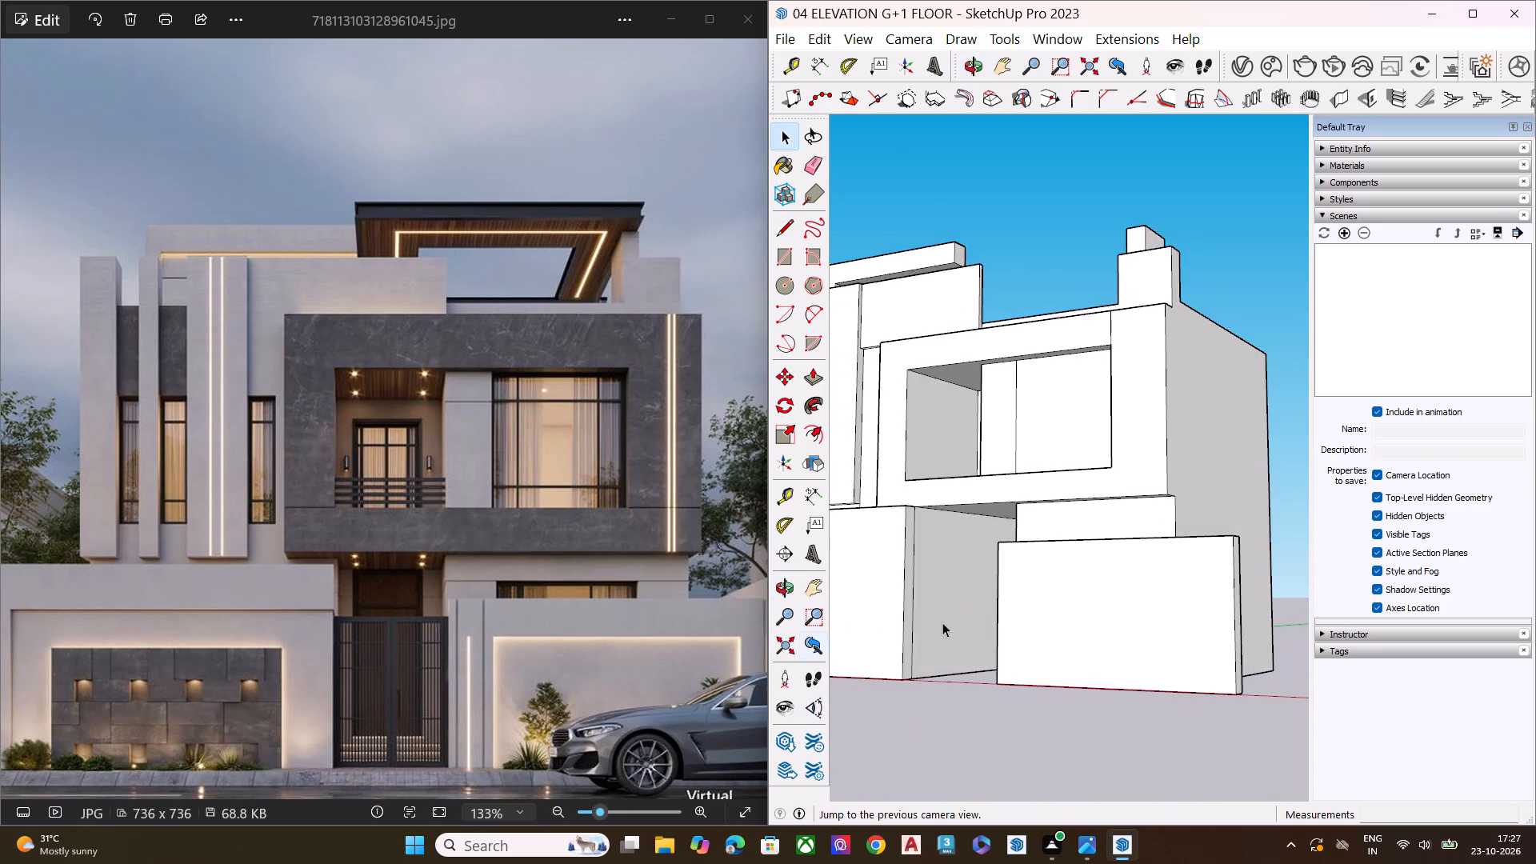
# Draw a vertical line down the end face of the right boundary wall, from its top edge's midpoint to the base.
pyautogui.moveTo(954, 622); pyautogui.dragTo(1410, 677, button='middle')
pyautogui.moveTo(1126, 598); pyautogui.dragTo(1306, 652, button='middle')
pyautogui.scroll(4, 1074, 490)
pyautogui.scroll(-1, 1111, 526)
pyautogui.scroll(3, 1122, 535)
pyautogui.moveTo(1133, 590); pyautogui.dragTo(1145, 647, button='middle')
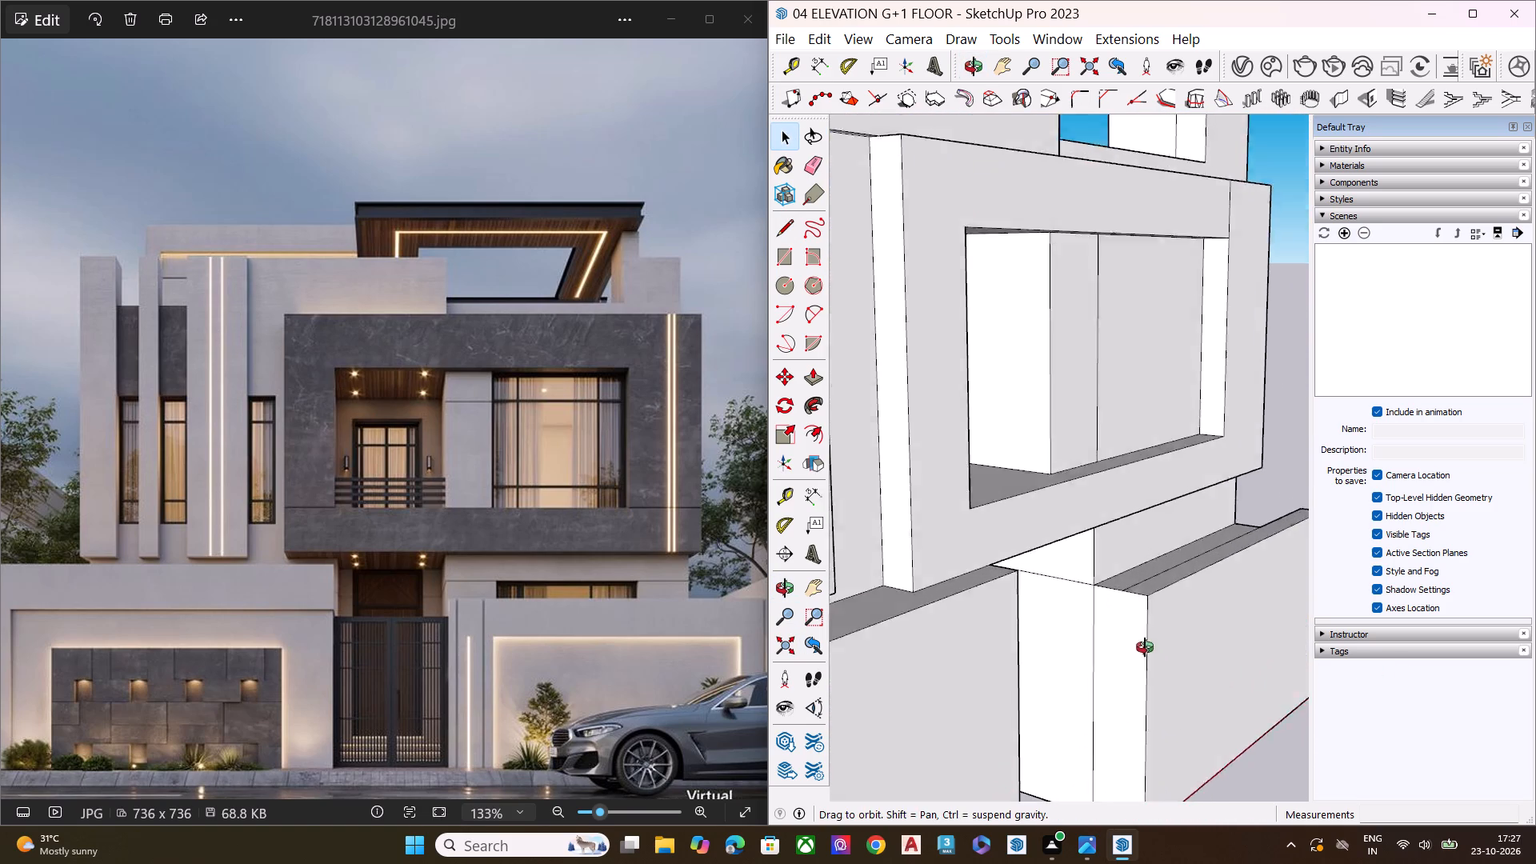
pyautogui.moveTo(1145, 647); pyautogui.dragTo(1165, 712, button='middle')
pyautogui.scroll(3, 1135, 598)
pyautogui.scroll(-1, 1134, 600)
pyautogui.scroll(1, 1134, 600)
pyautogui.moveTo(1131, 639); pyautogui.dragTo(1222, 550, button='middle')
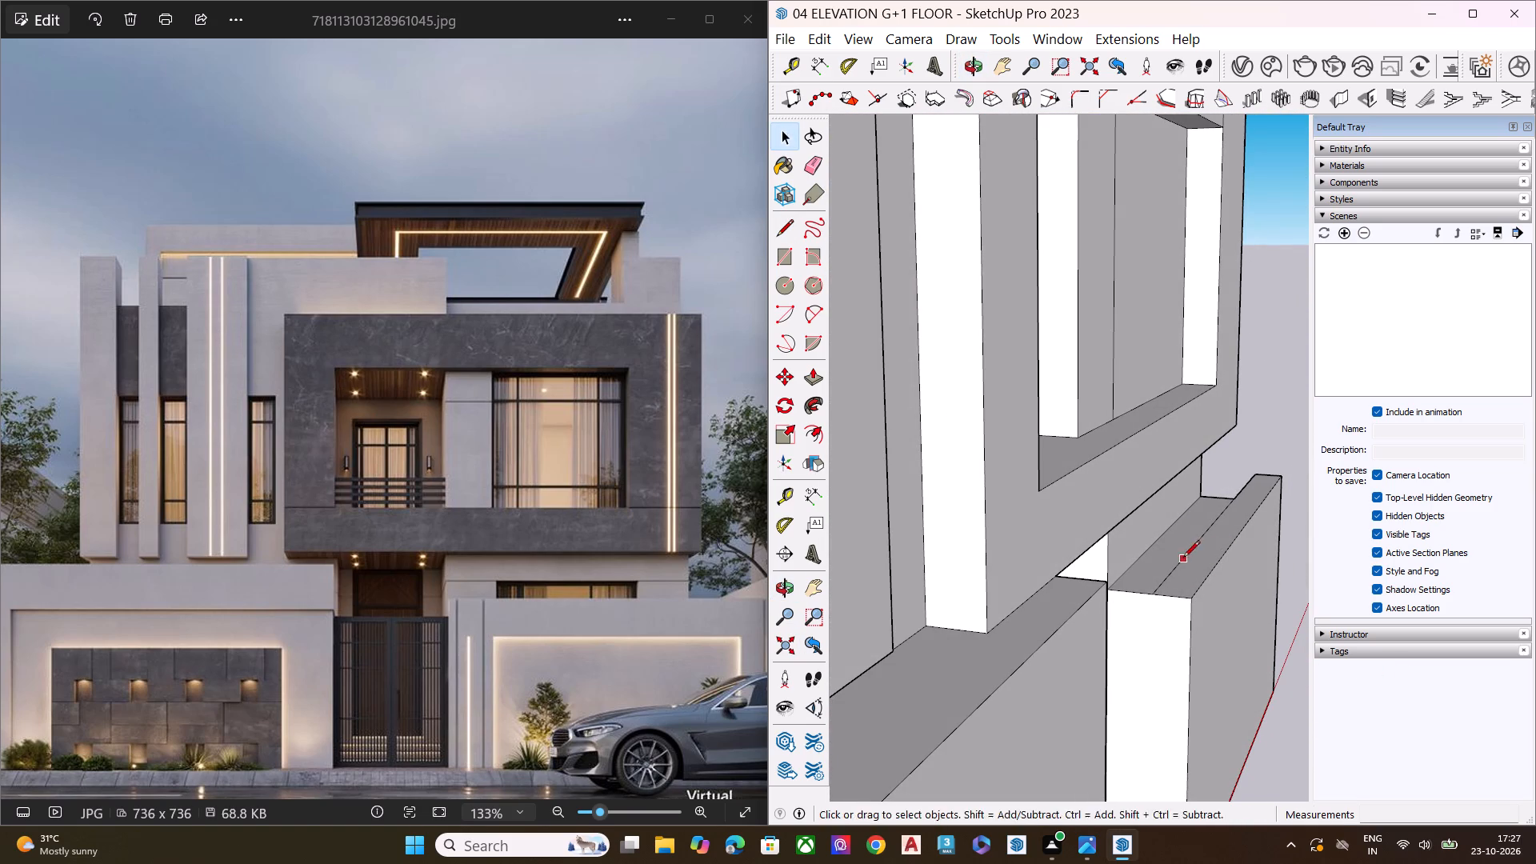
pyautogui.press('l')
pyautogui.click(1155, 594)
pyautogui.scroll(-11, 1123, 589)
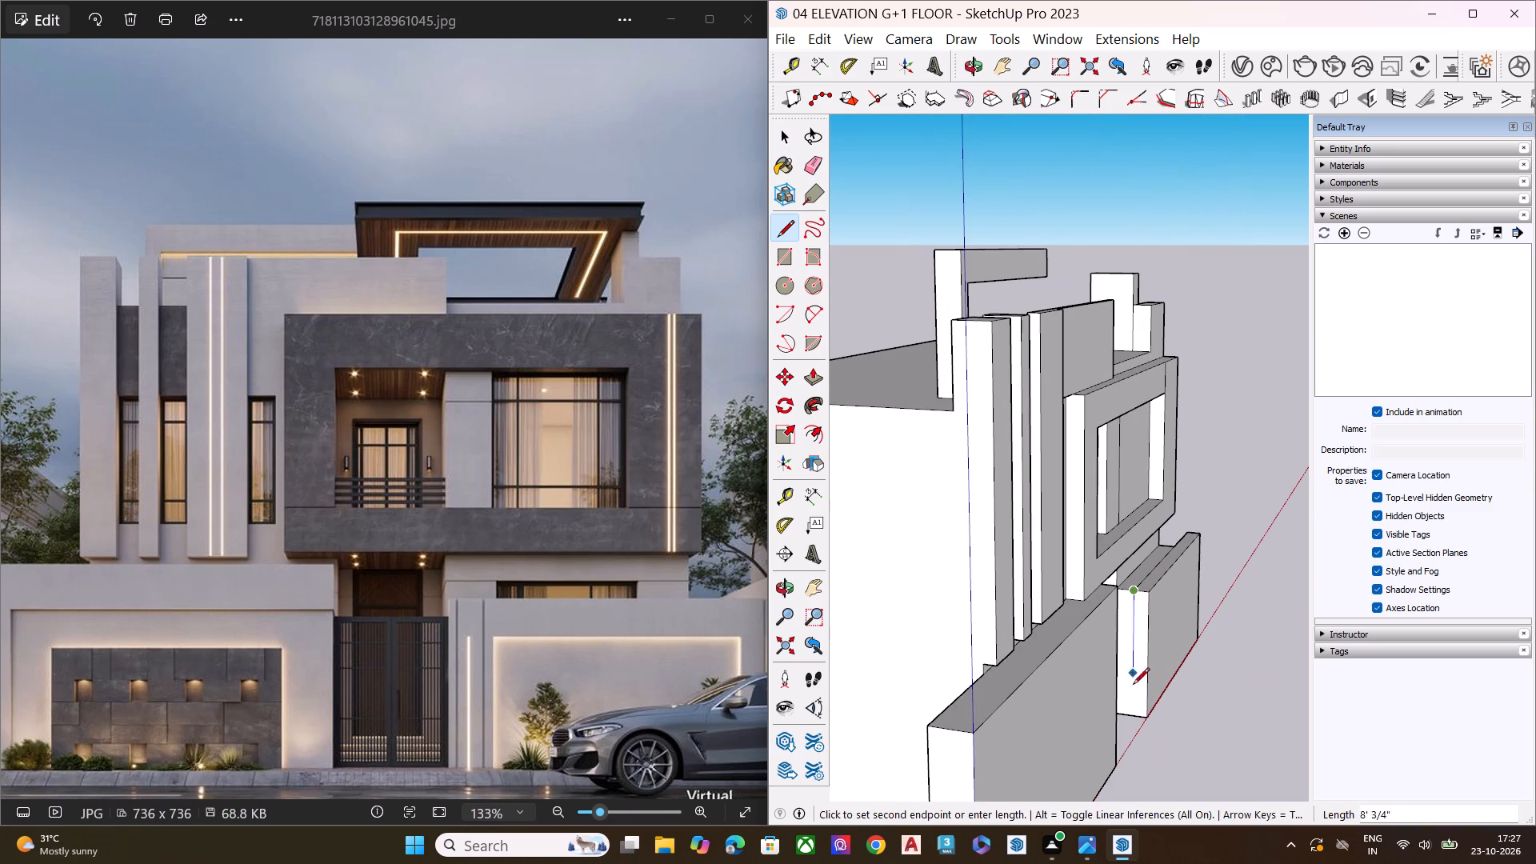
pyautogui.click(1130, 715)
pyautogui.press('space')
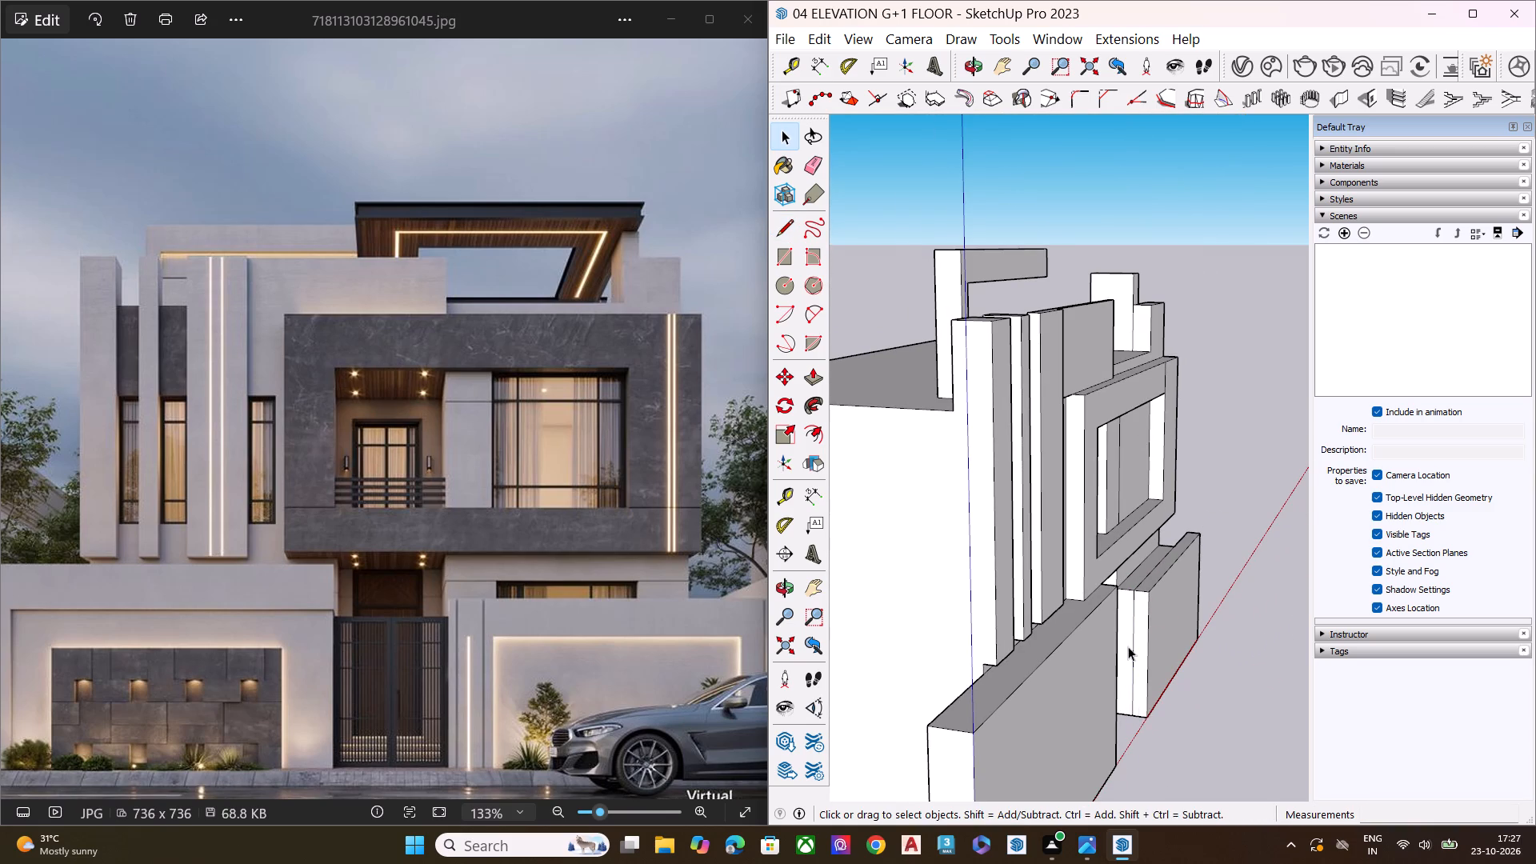
# Push the rear half of the right boundary wall's end face through the wall's full length, leaving only the thin front half.
pyautogui.scroll(9, 1127, 645)
pyautogui.moveTo(1128, 614); pyautogui.dragTo(1052, 708, button='middle')
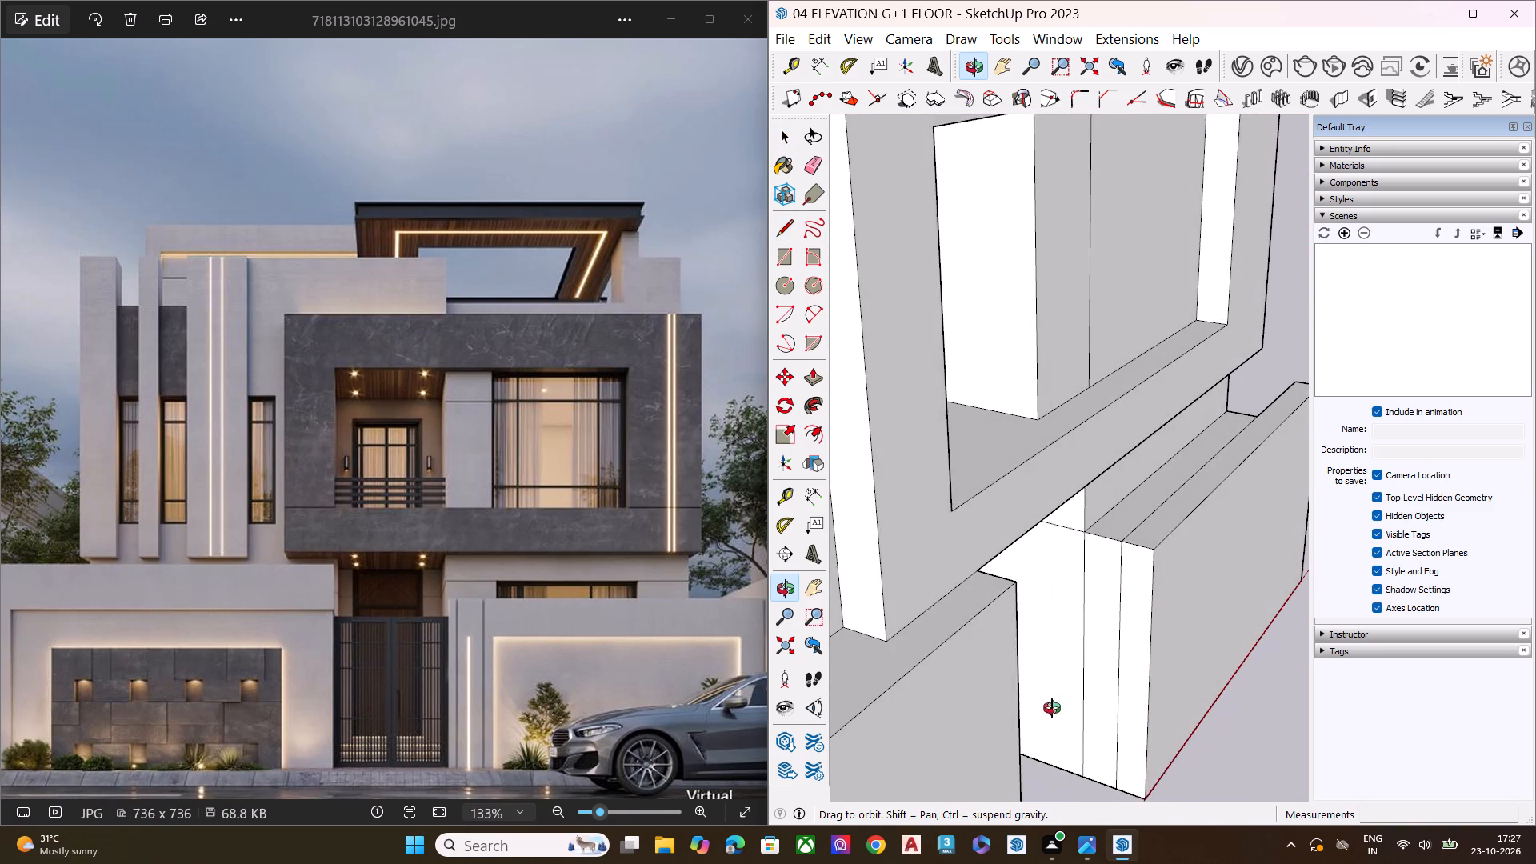
pyautogui.moveTo(1052, 708); pyautogui.dragTo(1074, 597, button='middle')
pyautogui.scroll(1, 1086, 550)
pyautogui.click(1119, 510)
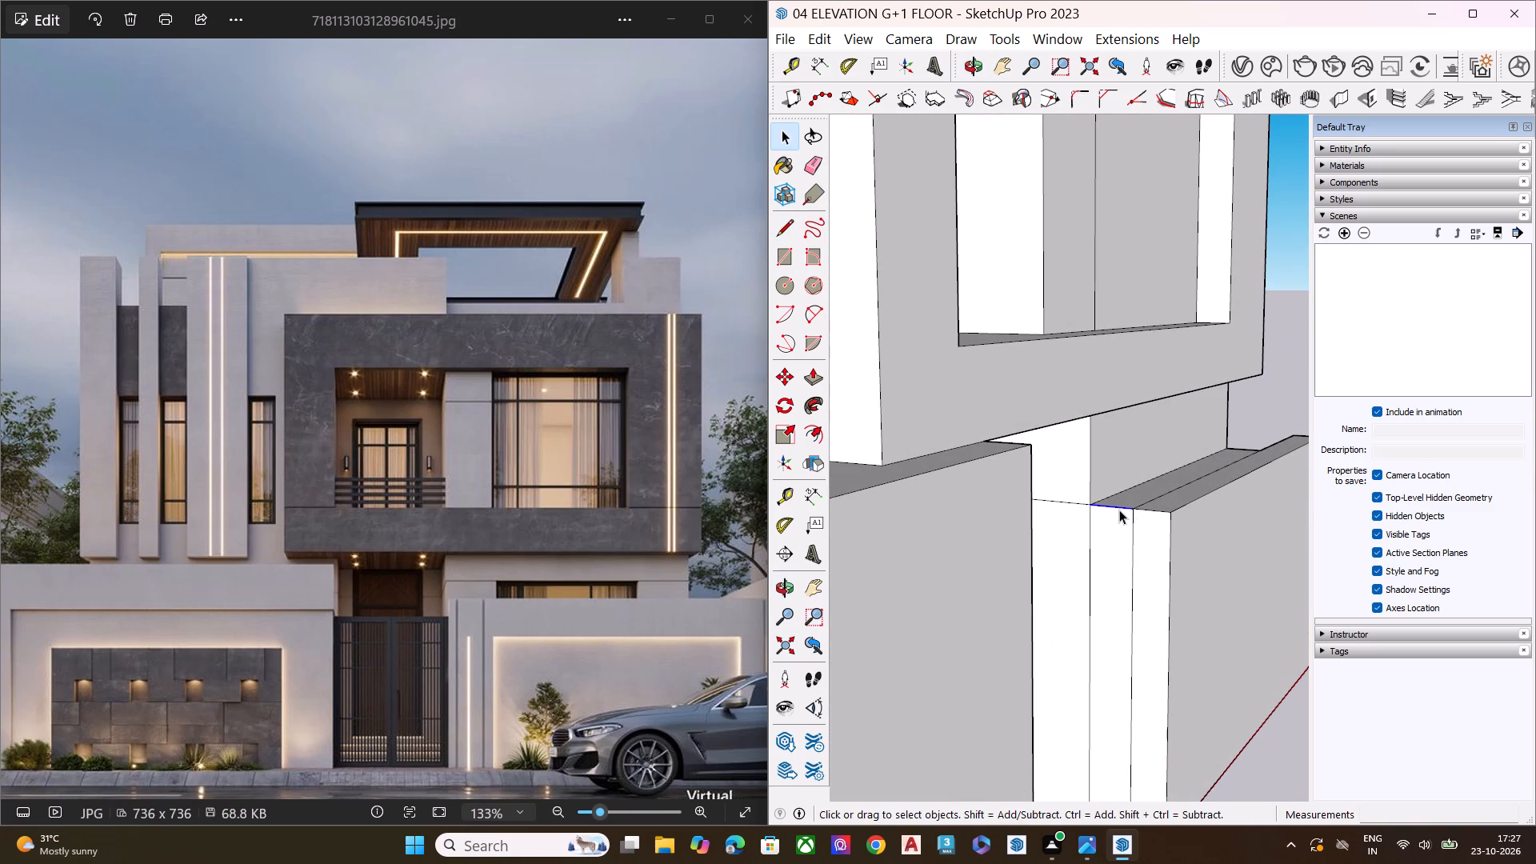
pyautogui.click(1126, 557)
pyautogui.moveTo(1141, 542); pyautogui.dragTo(1117, 586, button='middle')
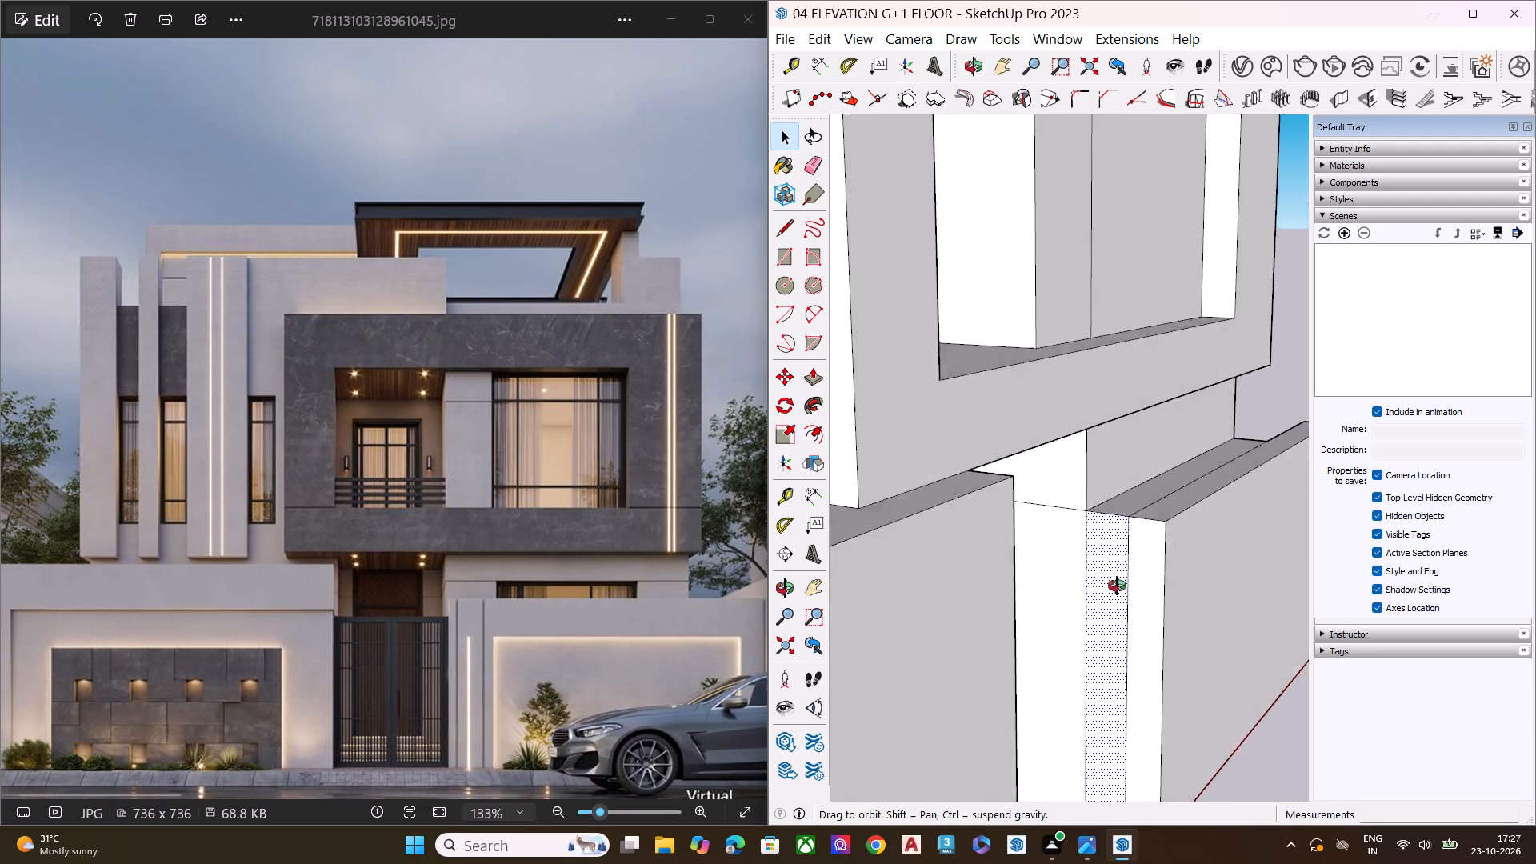
pyautogui.moveTo(1117, 586); pyautogui.dragTo(991, 715, button='middle')
pyautogui.press('p')
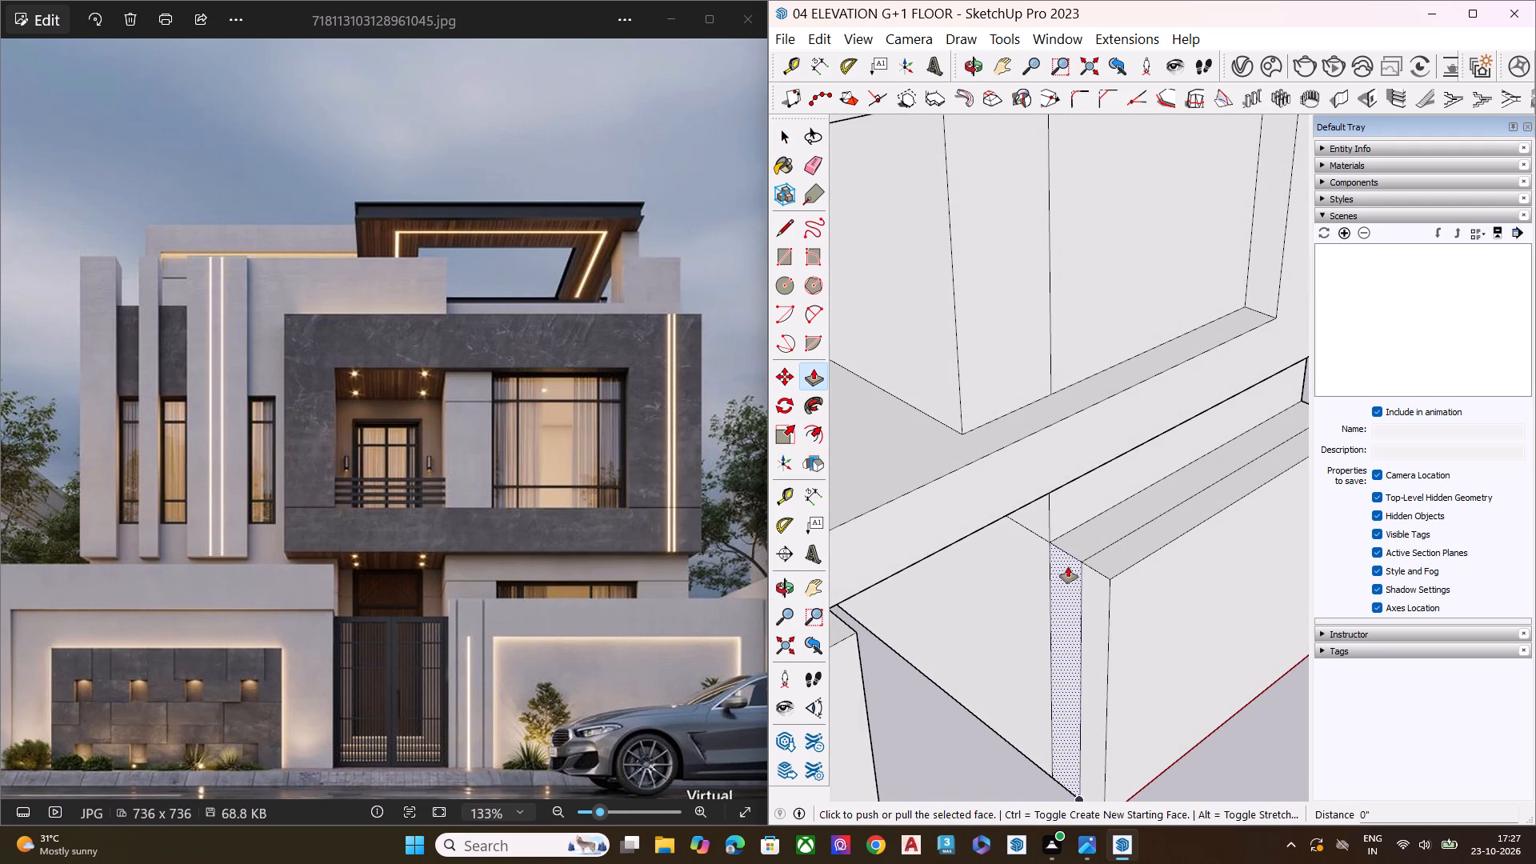
pyautogui.click(1068, 566)
pyautogui.scroll(-7, 1067, 546)
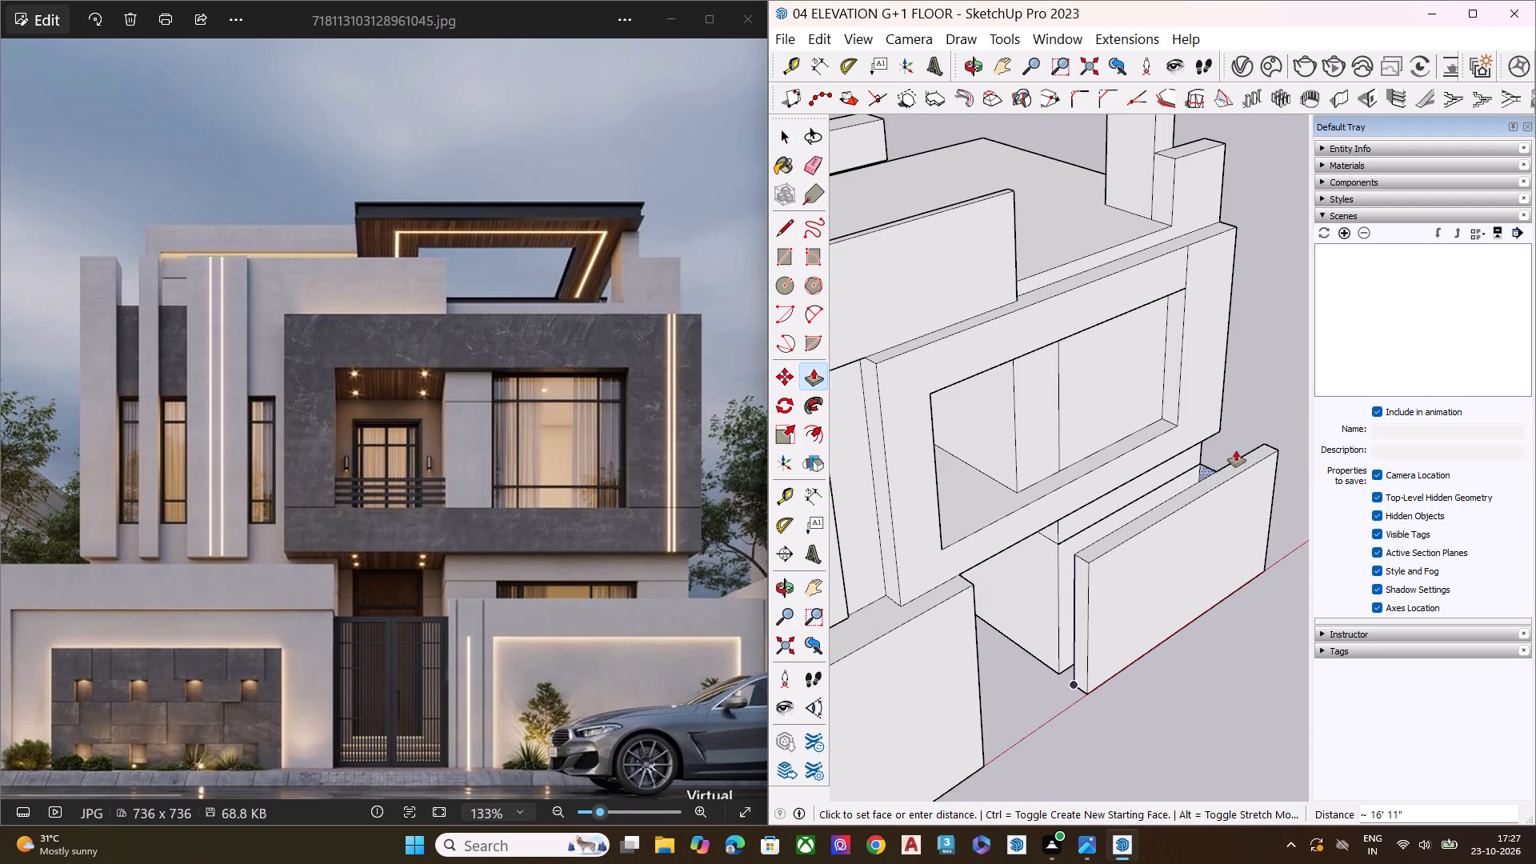
pyautogui.click(1267, 438)
pyautogui.press('space')
# Erase the leftover horizontal edge on the ground-floor front wall behind the right boundary wall.
pyautogui.moveTo(1210, 521); pyautogui.dragTo(764, 579, button='middle')
pyautogui.moveTo(1057, 588); pyautogui.dragTo(1050, 566, button='middle')
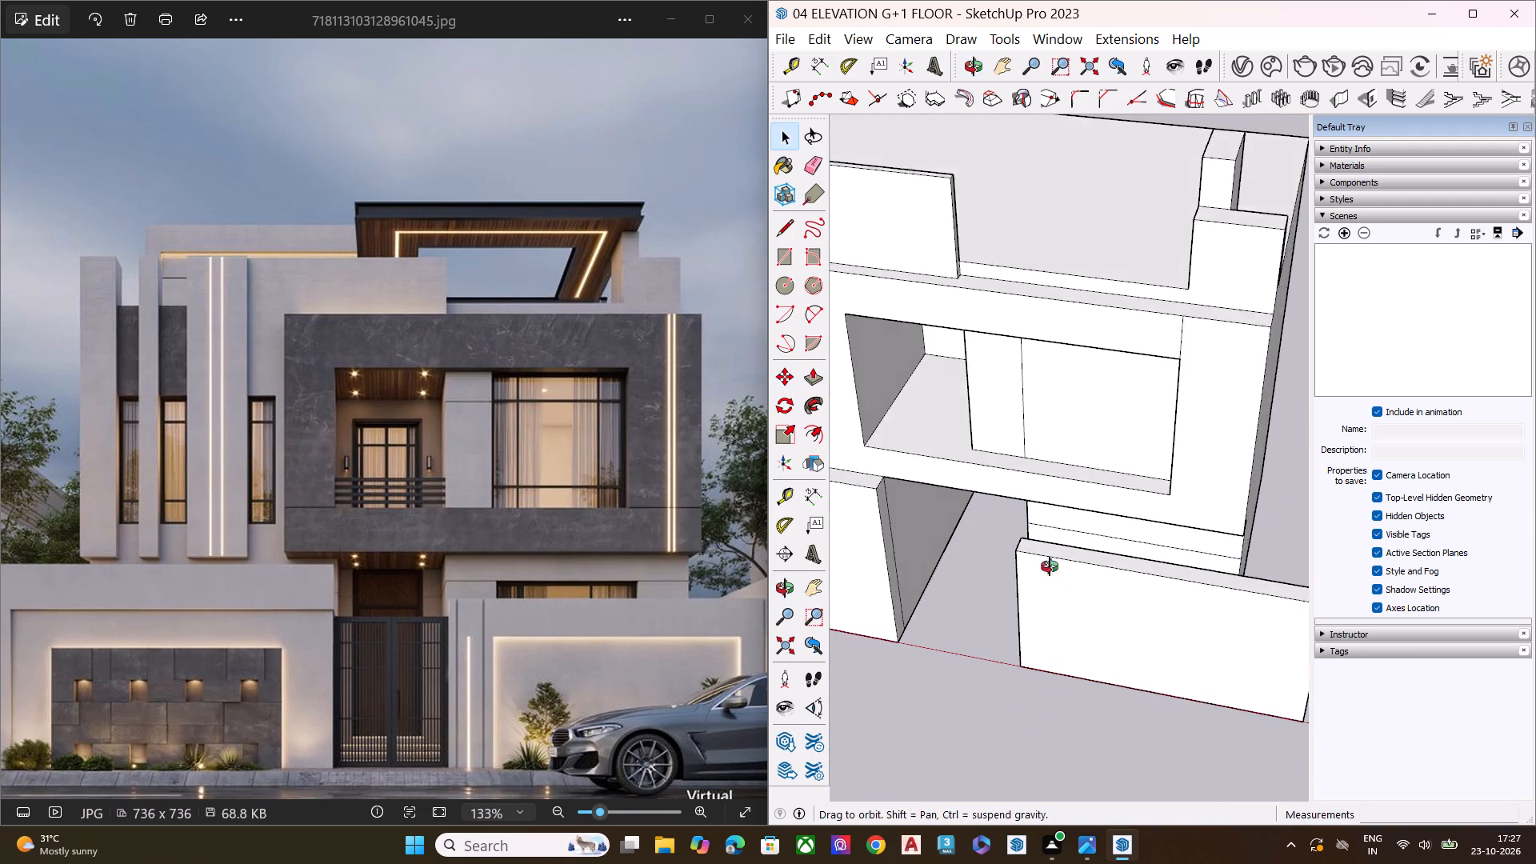
pyautogui.moveTo(1050, 566); pyautogui.dragTo(848, 493, button='middle')
pyautogui.moveTo(1136, 526); pyautogui.dragTo(1110, 410, button='middle')
pyautogui.scroll(5, 1154, 550)
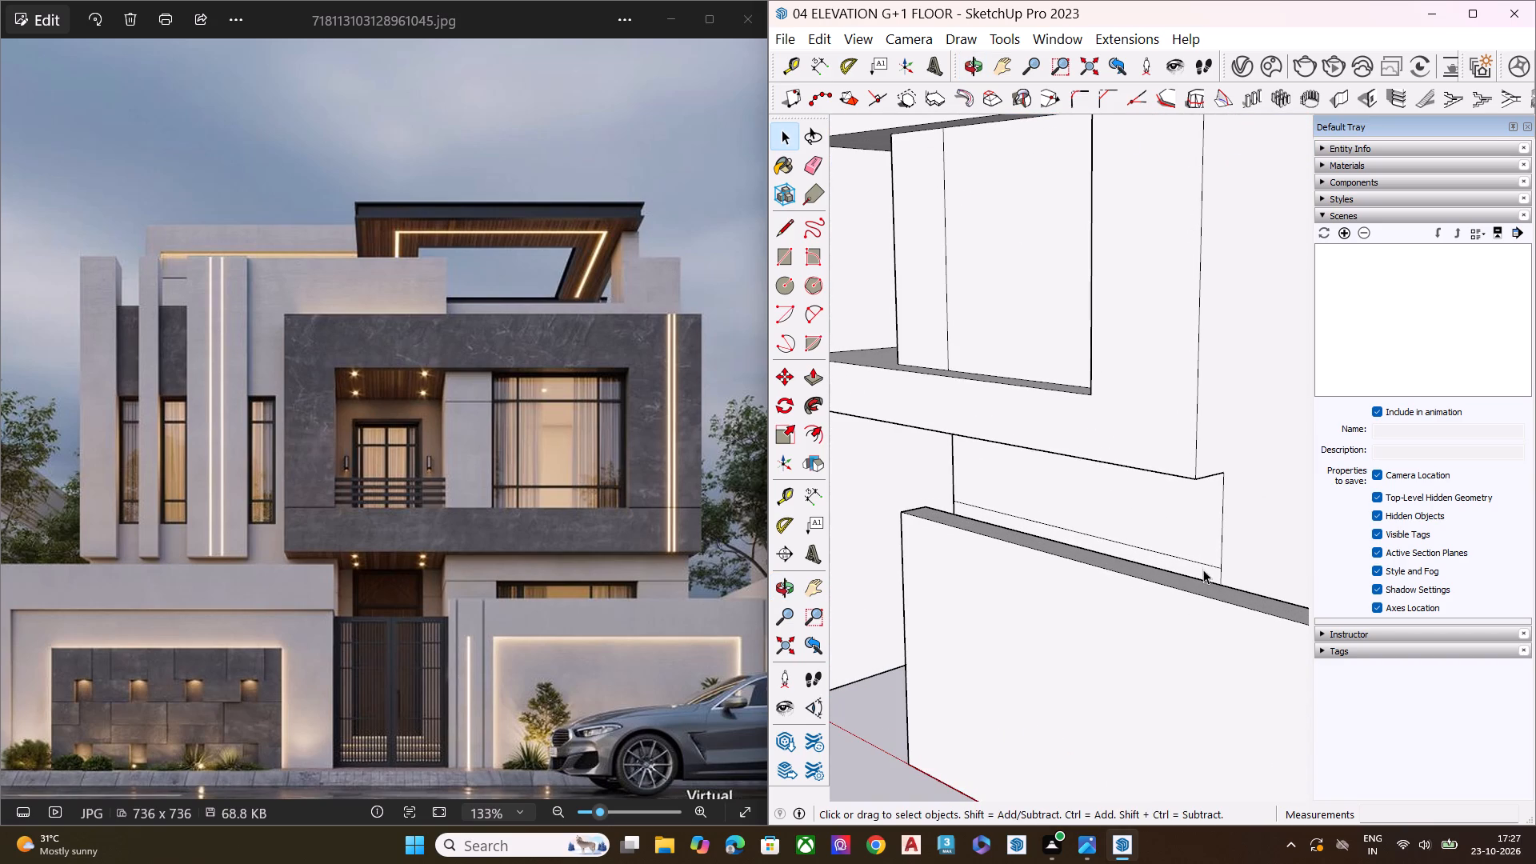
pyautogui.click(1206, 557)
pyautogui.click(1217, 569)
pyautogui.press('Home')
pyautogui.press('Delete')
# Erase the leftover horizontal edge across the entrance recess's right side wall.
pyautogui.scroll(-6, 1195, 566)
pyautogui.scroll(1, 1194, 566)
pyautogui.scroll(-1, 1188, 568)
pyautogui.moveTo(977, 575); pyautogui.dragTo(1377, 538, button='middle')
pyautogui.moveTo(1078, 602); pyautogui.dragTo(1322, 534, button='middle')
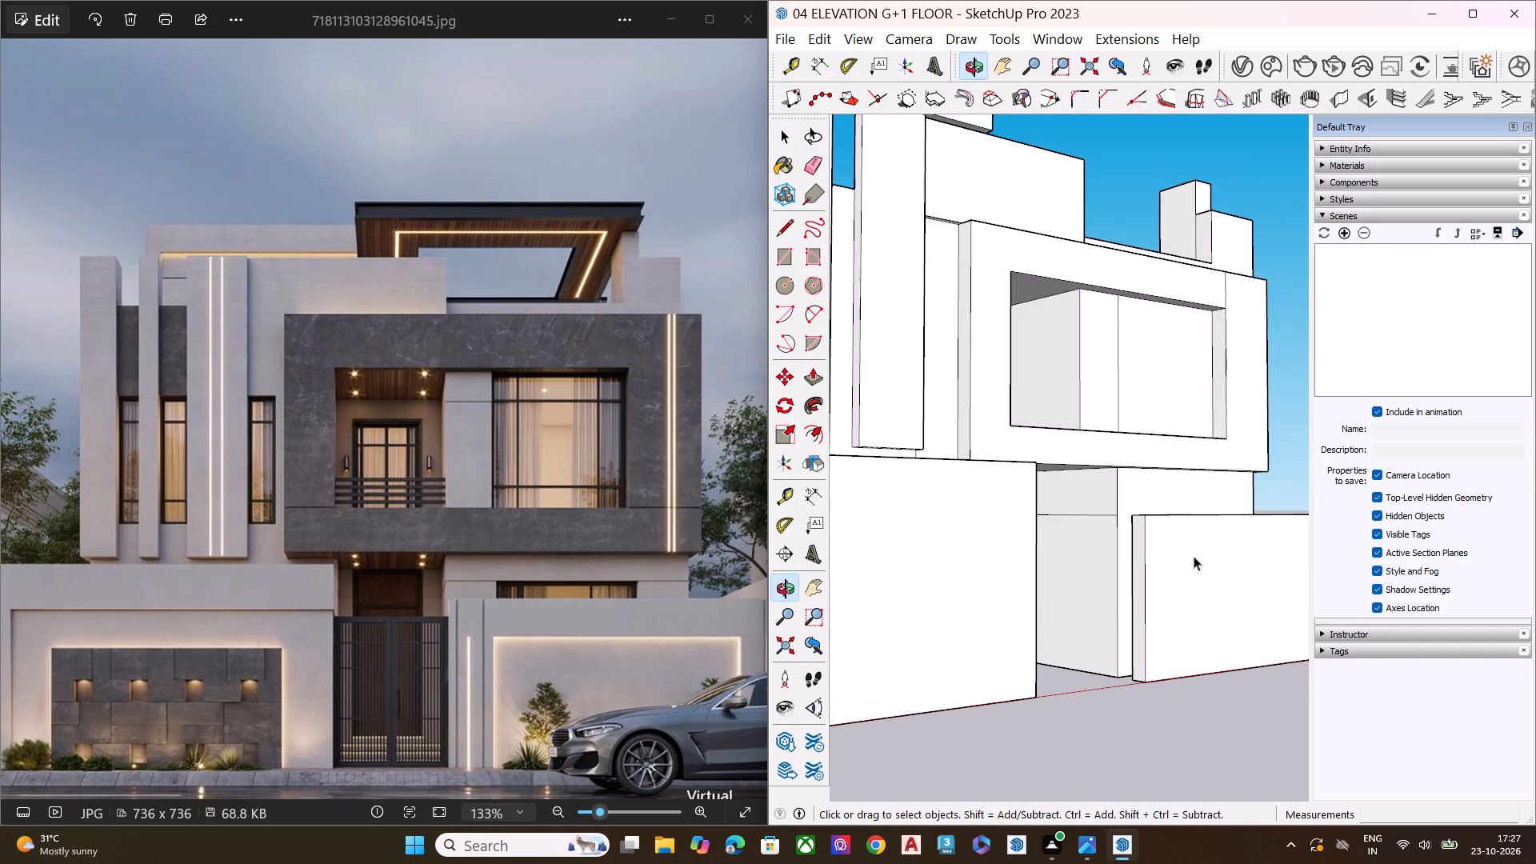
pyautogui.scroll(8, 1125, 573)
pyautogui.click(1079, 566)
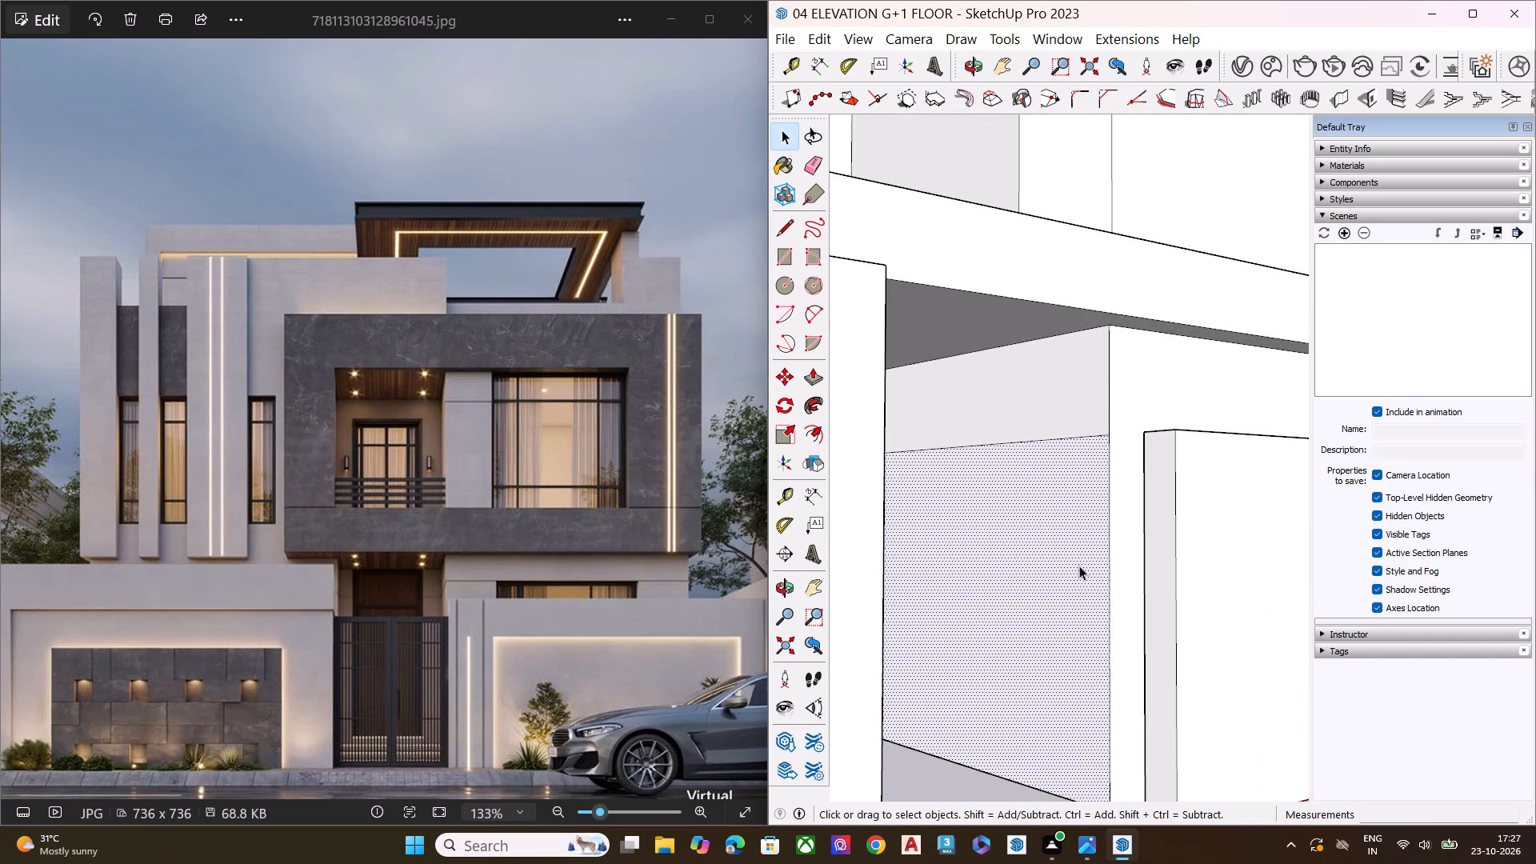
pyautogui.moveTo(1080, 569); pyautogui.dragTo(1022, 552, button='middle')
pyautogui.scroll(3, 1057, 410)
pyautogui.scroll(-1, 1058, 414)
pyautogui.scroll(1, 1060, 423)
pyautogui.click(1067, 448)
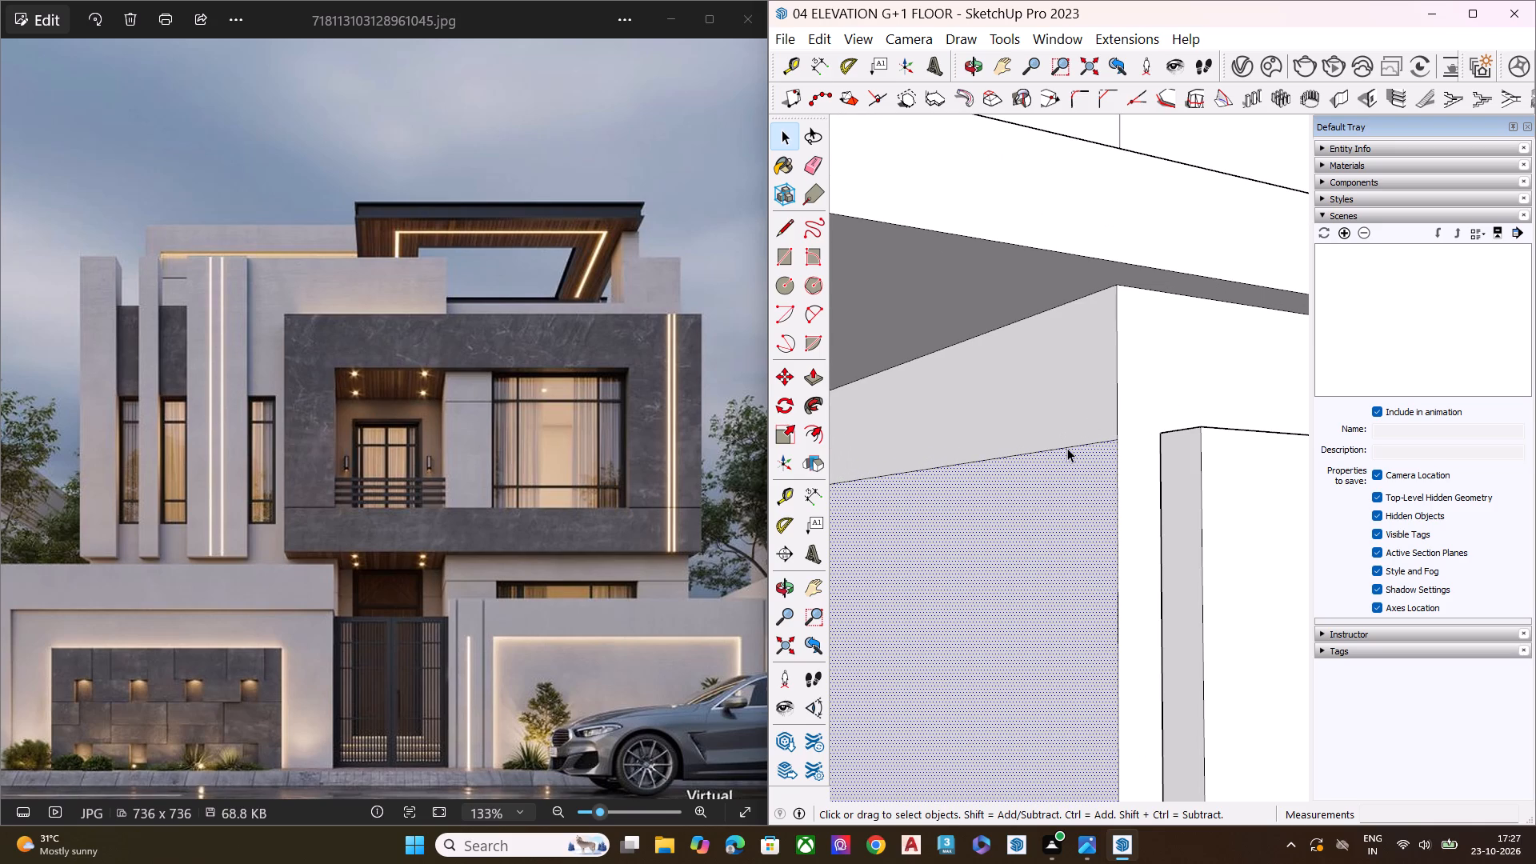
pyautogui.press('Delete')
pyautogui.scroll(-6, 1066, 466)
# Pull the entrance recess's right side wall inward about 4' 2", in line with the partition edge of the upper opening.
pyautogui.moveTo(1118, 517); pyautogui.dragTo(1050, 520, button='middle')
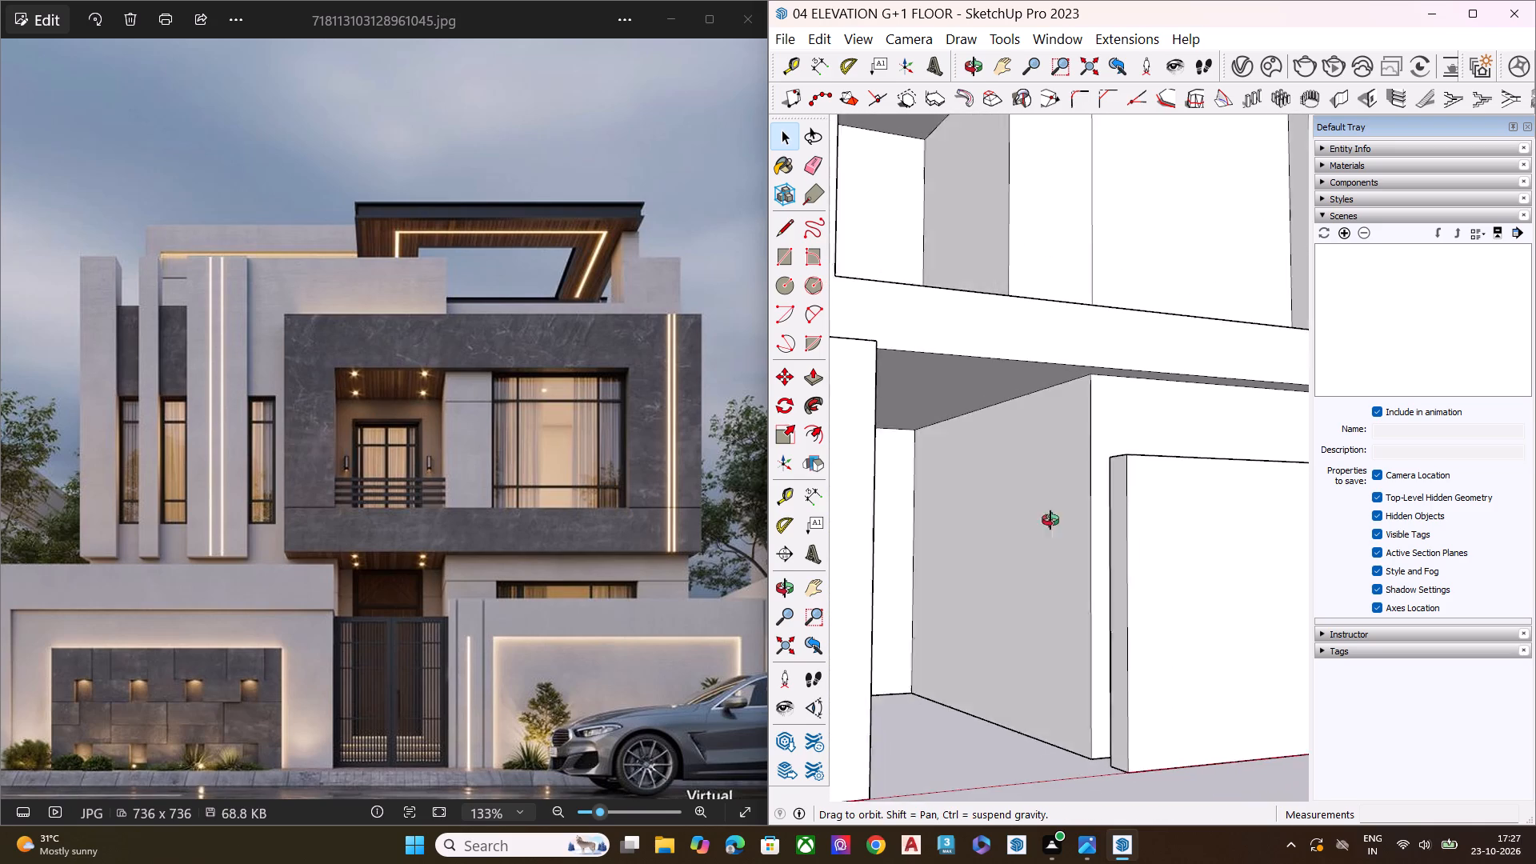
pyautogui.moveTo(1050, 520); pyautogui.dragTo(903, 654, button='middle')
pyautogui.scroll(1, 890, 654)
pyautogui.scroll(-5, 1095, 543)
pyautogui.scroll(1, 1109, 552)
pyautogui.scroll(-4, 1109, 552)
pyautogui.moveTo(1091, 618); pyautogui.dragTo(1075, 496, button='middle')
pyautogui.scroll(1, 1082, 598)
pyautogui.scroll(1, 1061, 506)
pyautogui.scroll(-9, 1118, 564)
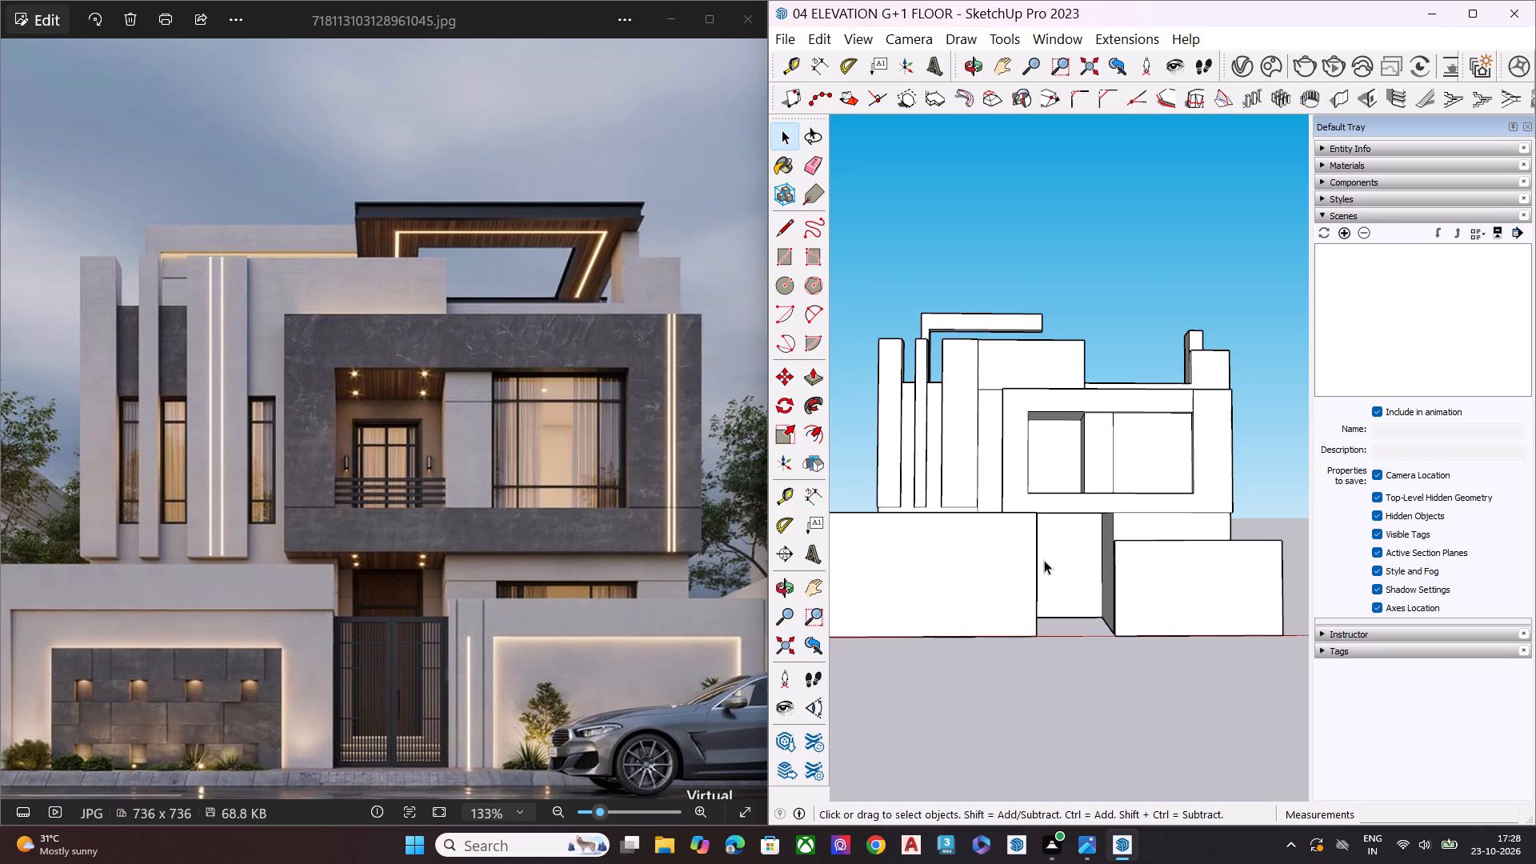
pyautogui.moveTo(1035, 553); pyautogui.dragTo(1027, 547, button='middle')
pyautogui.scroll(1, 1101, 521)
pyautogui.scroll(-1, 1101, 520)
pyautogui.scroll(4, 1106, 516)
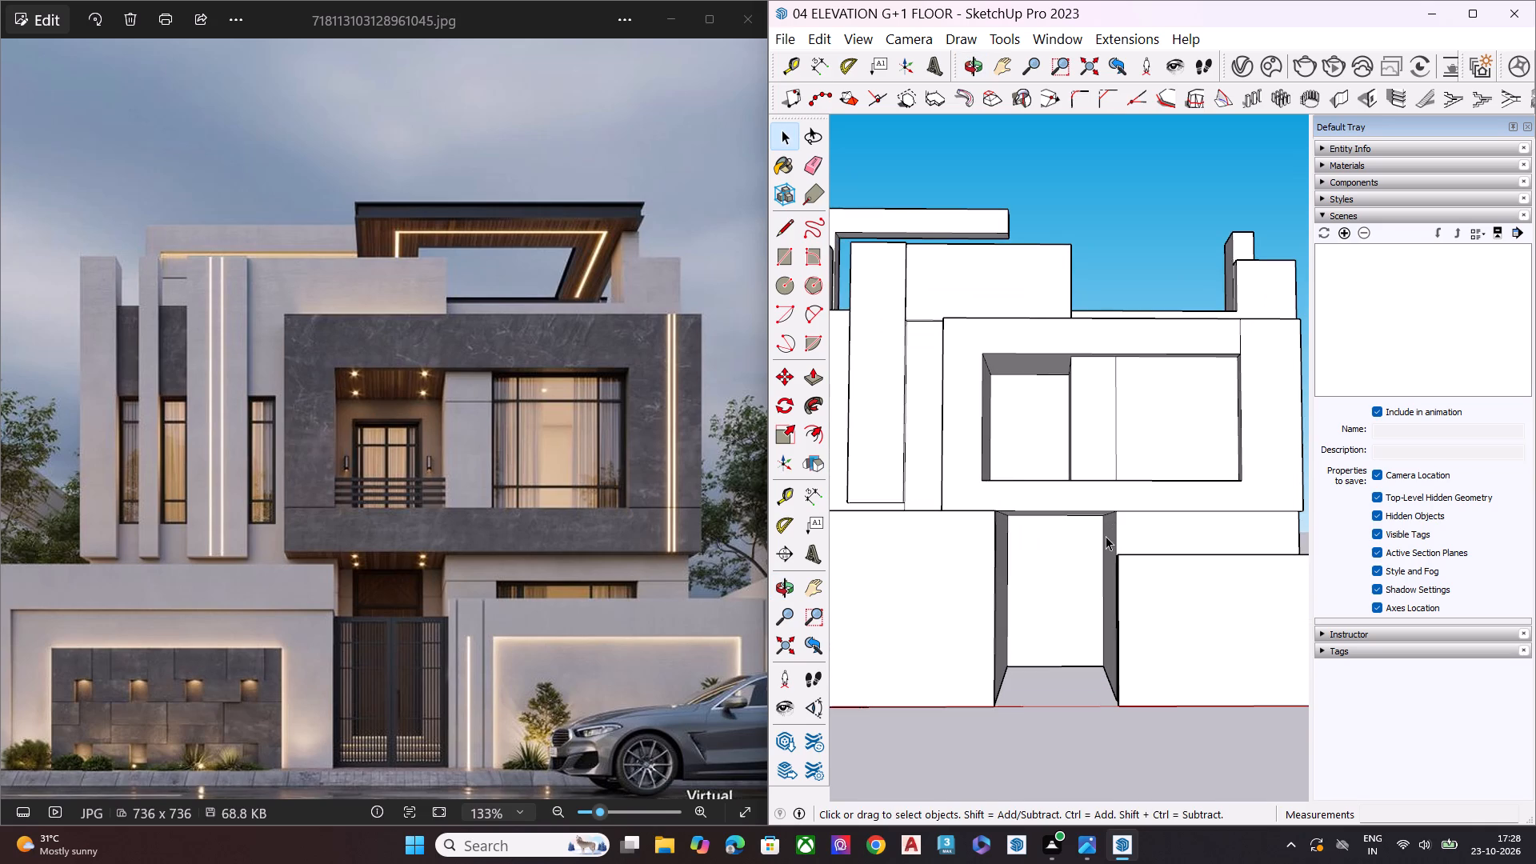
pyautogui.scroll(1, 1106, 536)
pyautogui.moveTo(1108, 532); pyautogui.dragTo(1116, 506, button='middle')
pyautogui.scroll(1, 1121, 509)
pyautogui.click(1109, 541)
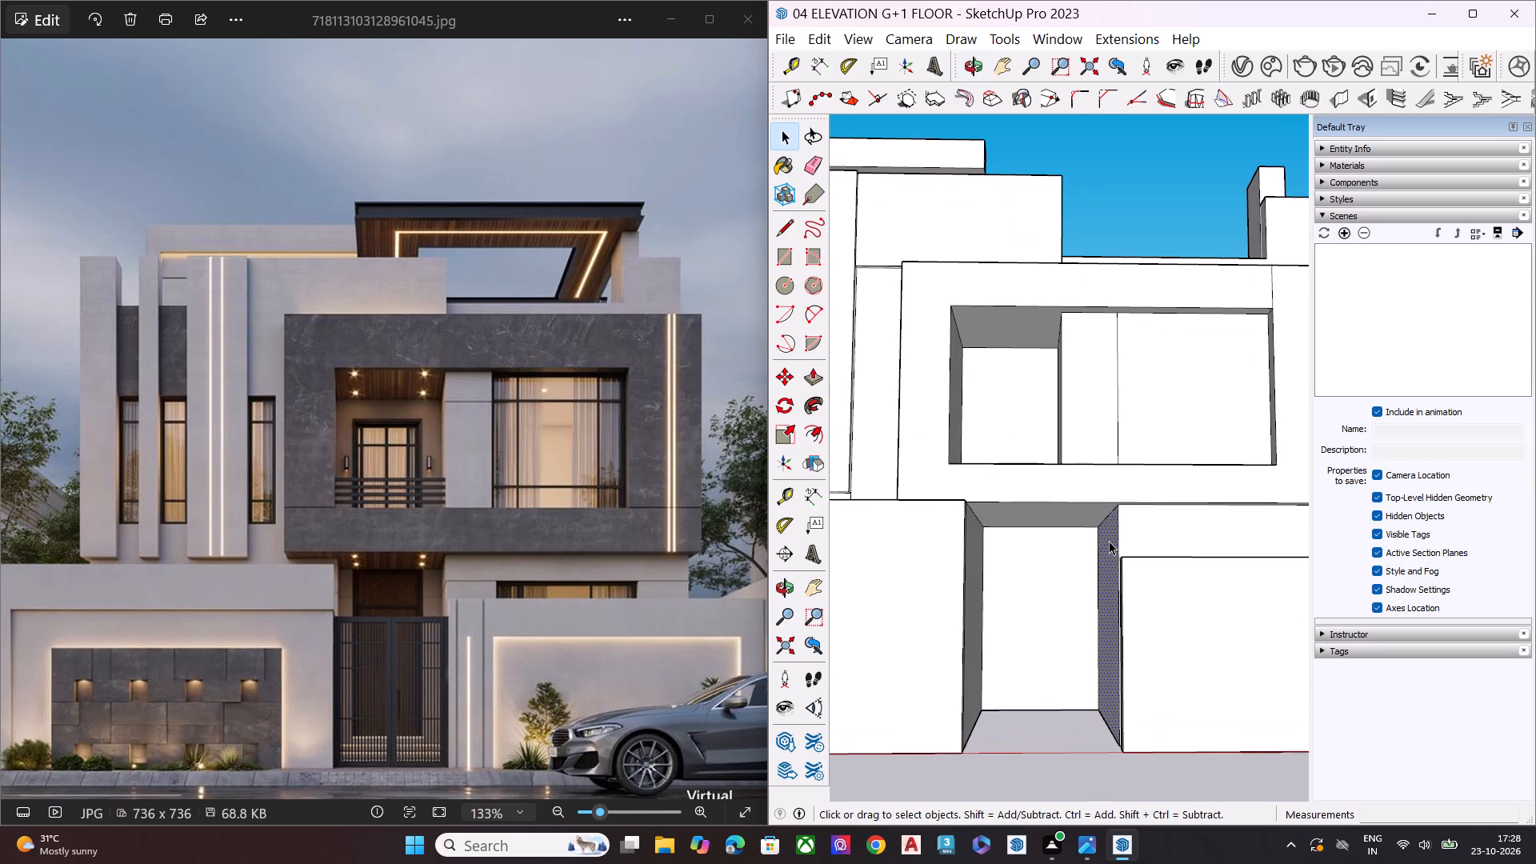
pyautogui.press('p')
pyautogui.click(1109, 541)
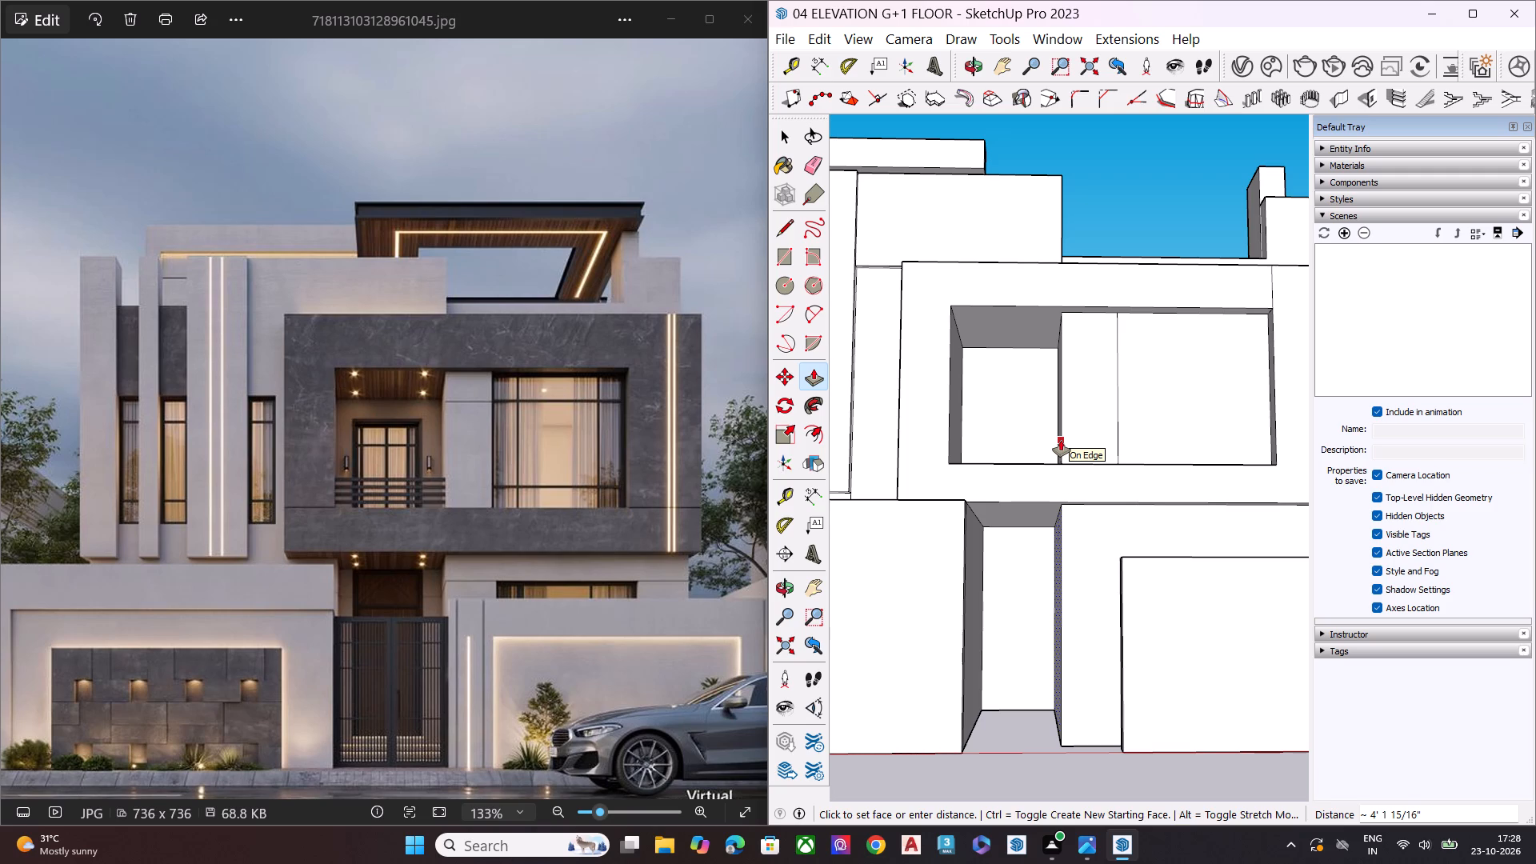
pyautogui.click(1061, 440)
pyautogui.press('space')
# Push the entrance recess's back wall about 2' 6" further back, then clear the selection.
pyautogui.scroll(-2, 1059, 644)
pyautogui.scroll(1, 1059, 645)
pyautogui.scroll(-6, 1059, 646)
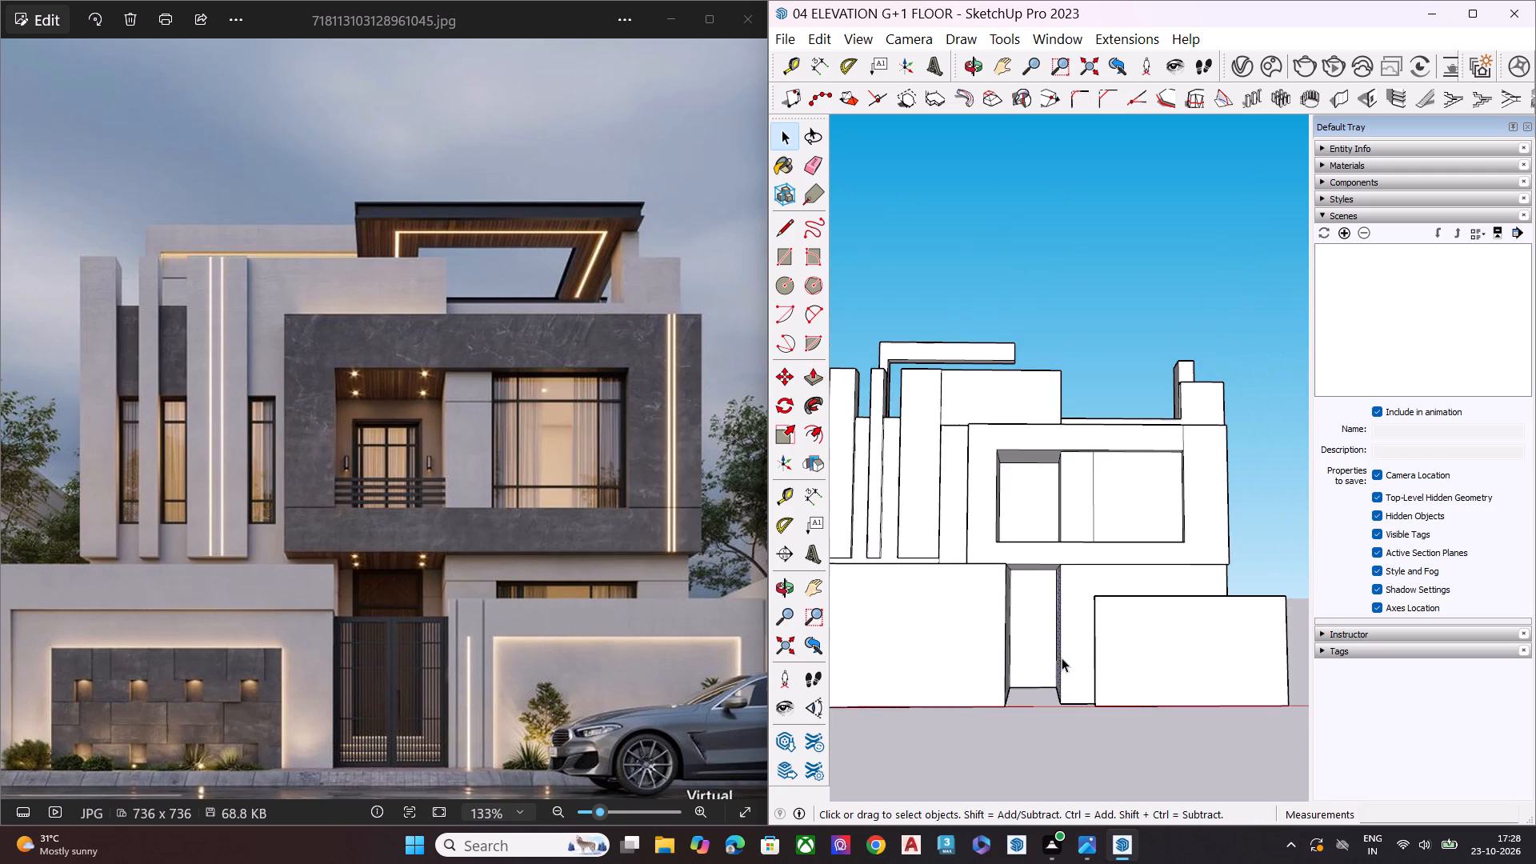
pyautogui.moveTo(1062, 658); pyautogui.dragTo(1047, 625, button='middle')
pyautogui.scroll(3, 1047, 625)
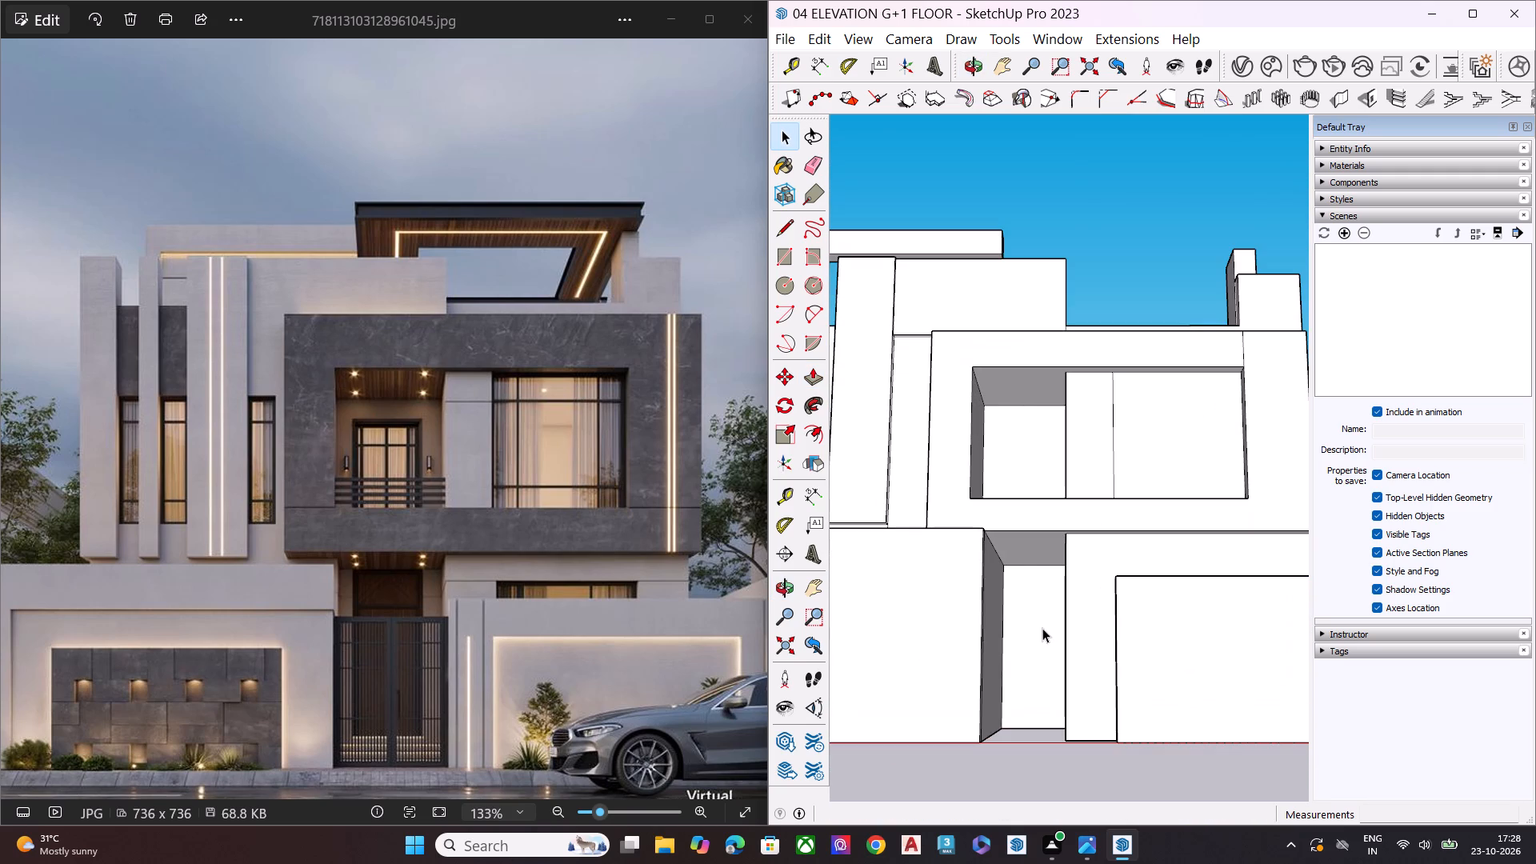
pyautogui.click(1042, 628)
pyautogui.press('p')
pyautogui.click(1042, 628)
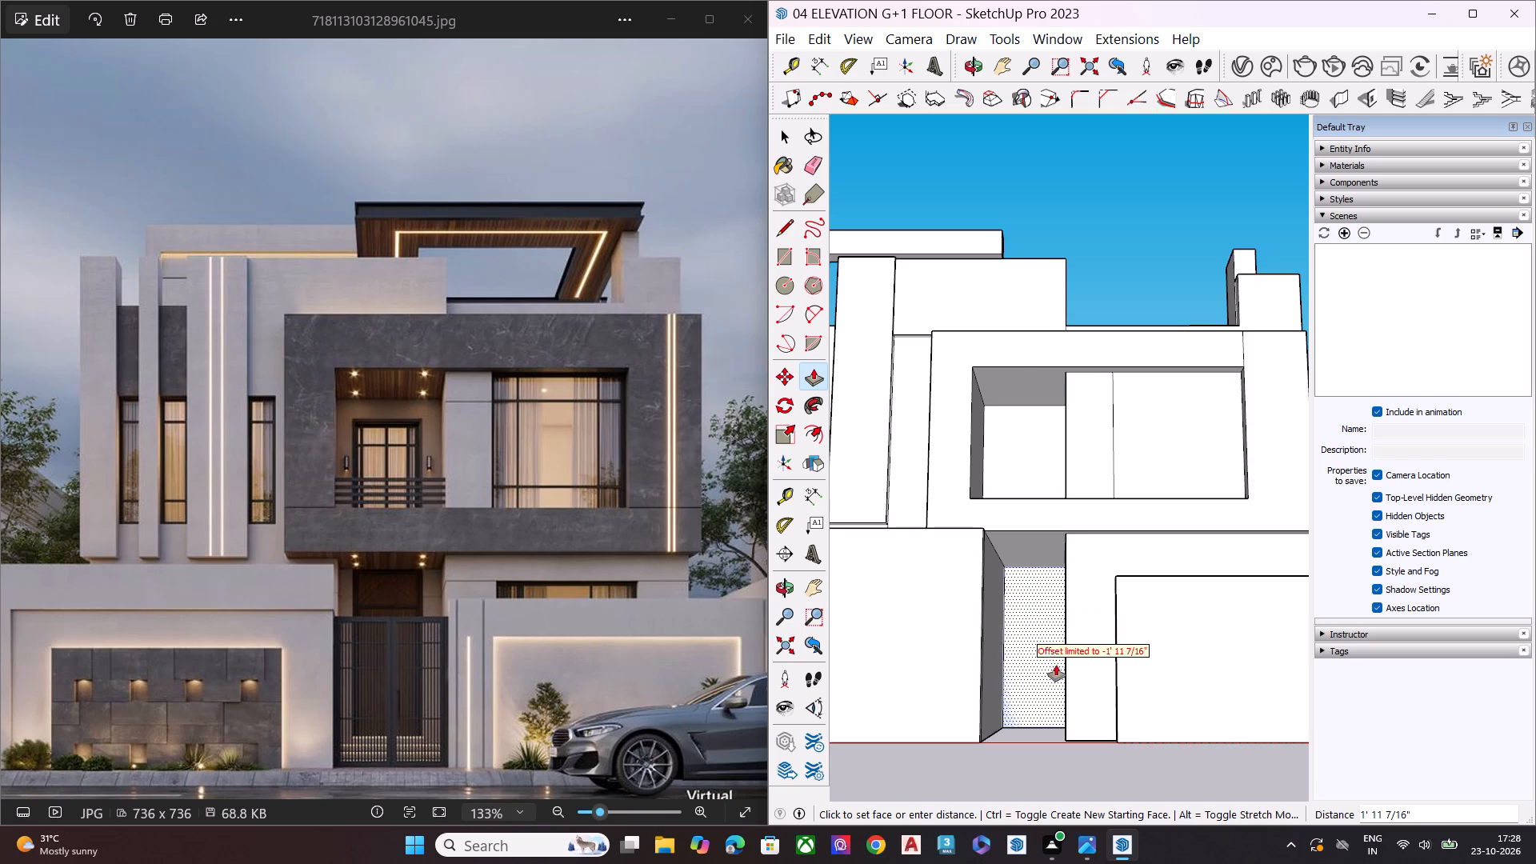
pyautogui.moveTo(1056, 665); pyautogui.dragTo(1143, 581, button='middle')
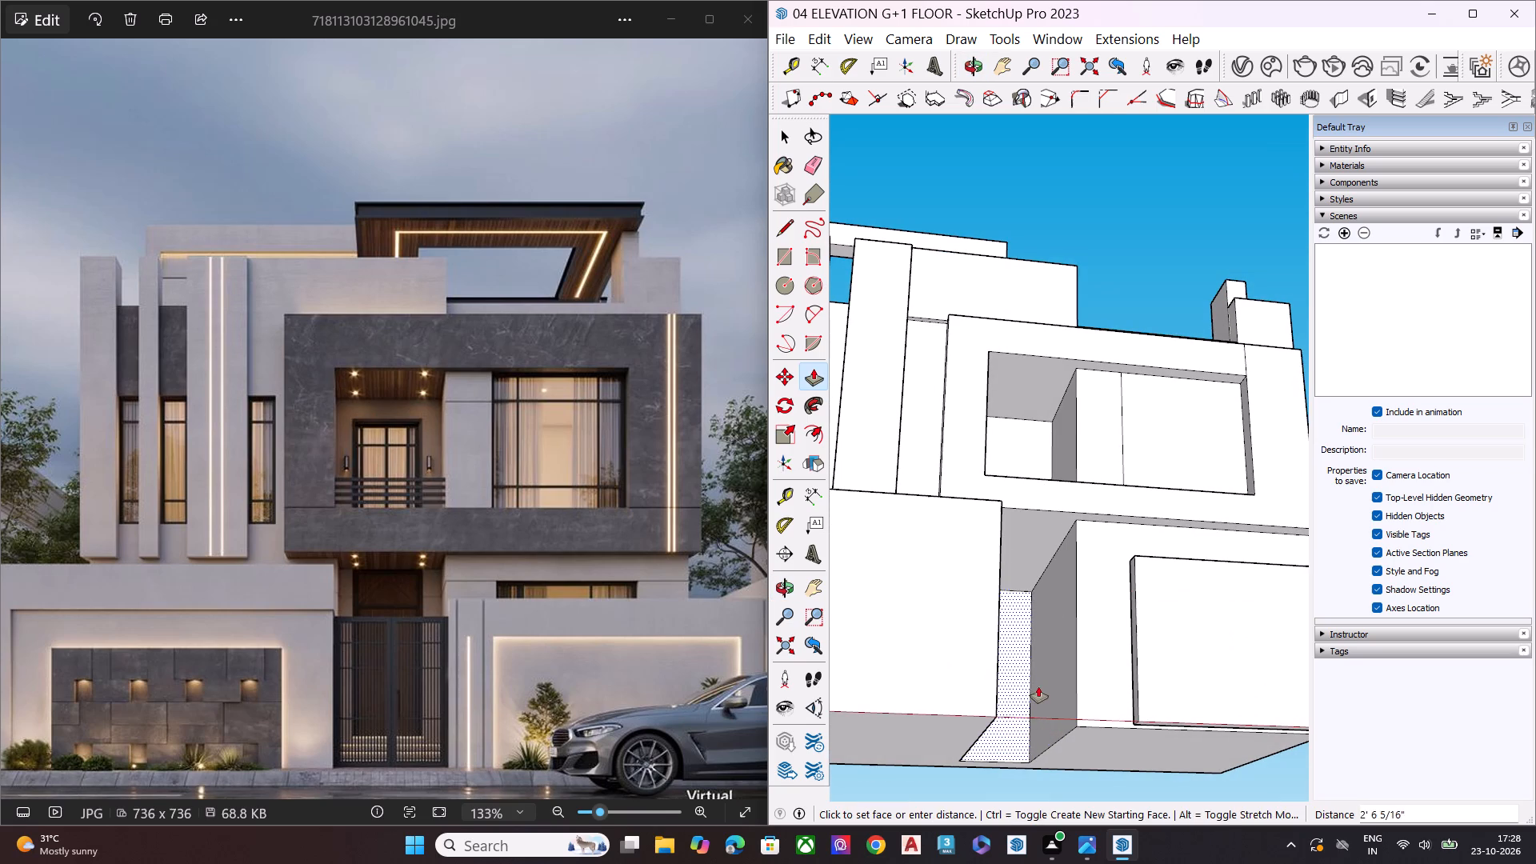
pyautogui.click(1034, 690)
pyautogui.press('space')
pyautogui.click(1150, 279)
# Compare the narrowed entrance recess with the gate area in the reference photo.
pyautogui.scroll(-4, 1085, 445)
pyautogui.scroll(1, 1070, 495)
pyautogui.scroll(-2, 1070, 497)
pyautogui.scroll(1, 1073, 504)
pyautogui.moveTo(1074, 507); pyautogui.dragTo(1028, 291, button='middle')
pyautogui.scroll(4, 1031, 315)
pyautogui.moveTo(1014, 388); pyautogui.dragTo(901, 820, button='middle')
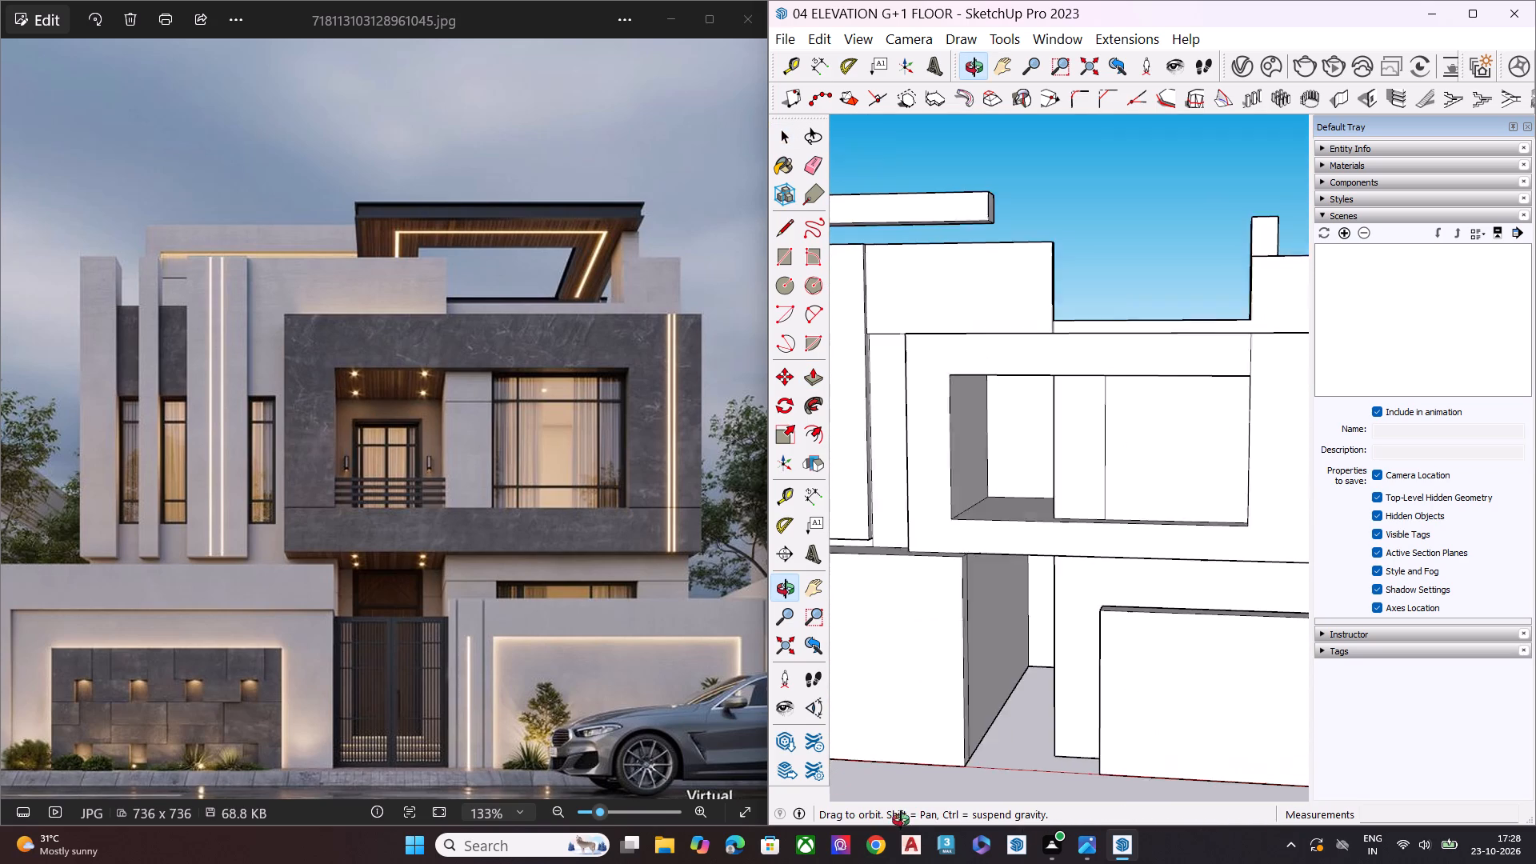
pyautogui.moveTo(901, 820); pyautogui.dragTo(852, 803, button='middle')
pyautogui.middleClick(895, 670)
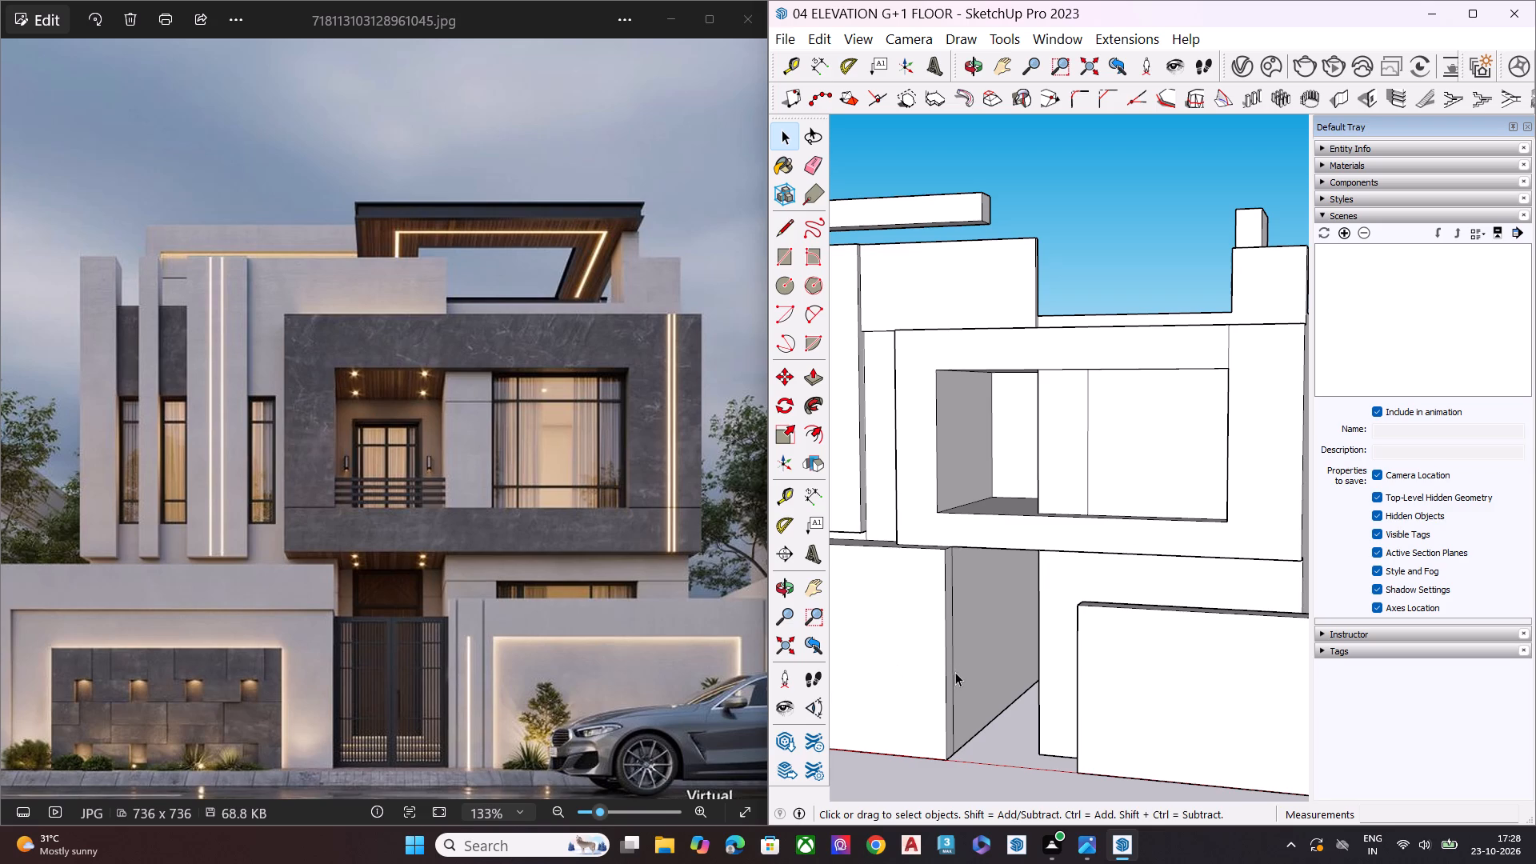
pyautogui.scroll(1, 955, 672)
pyautogui.scroll(10, 624, 686)
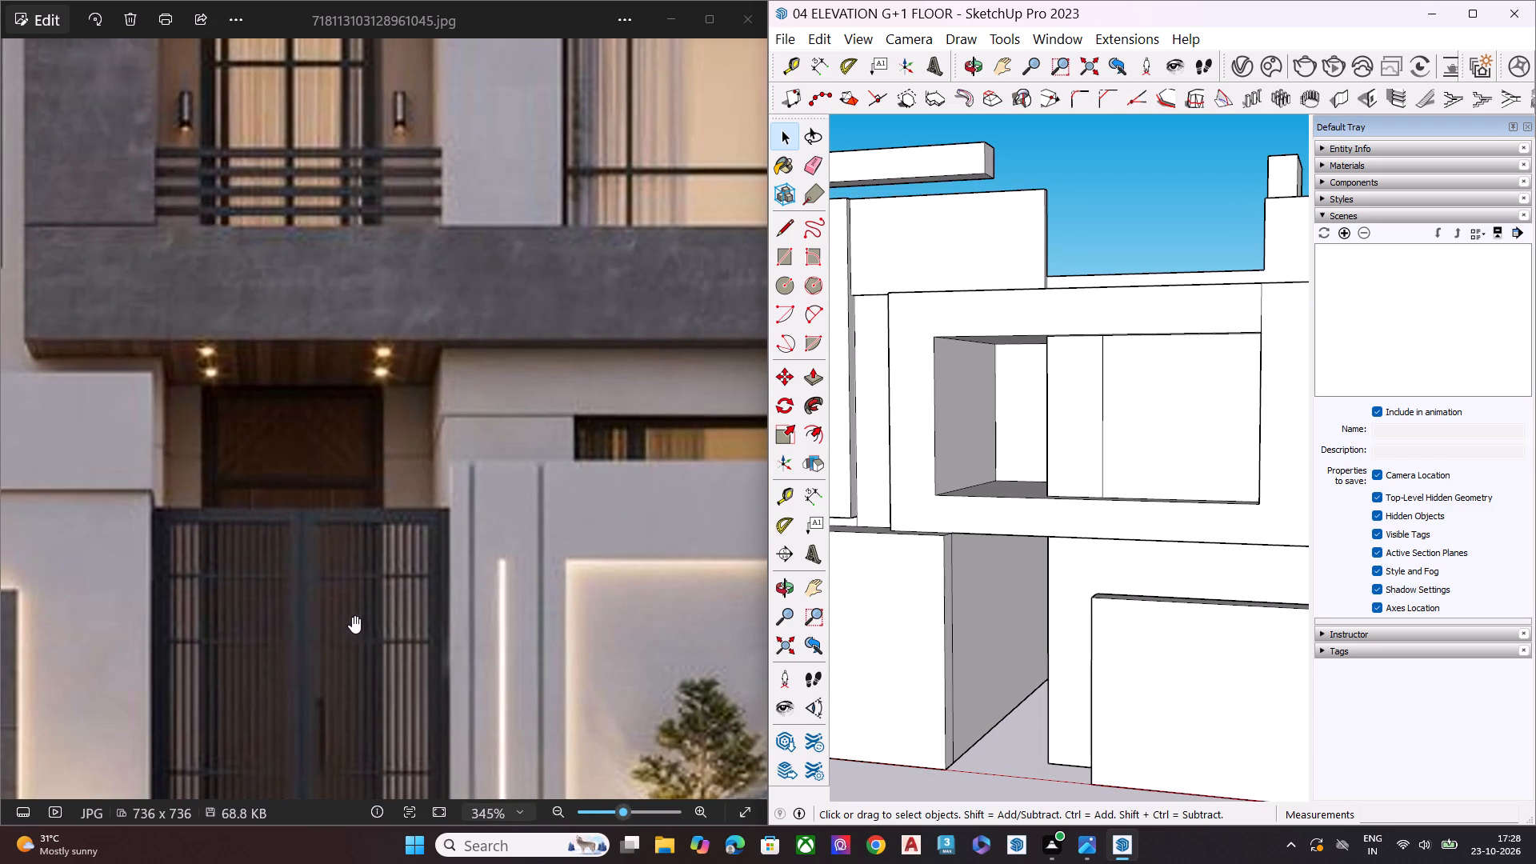
pyautogui.scroll(-5, 1030, 567)
pyautogui.moveTo(1096, 647); pyautogui.dragTo(1244, 603, button='middle')
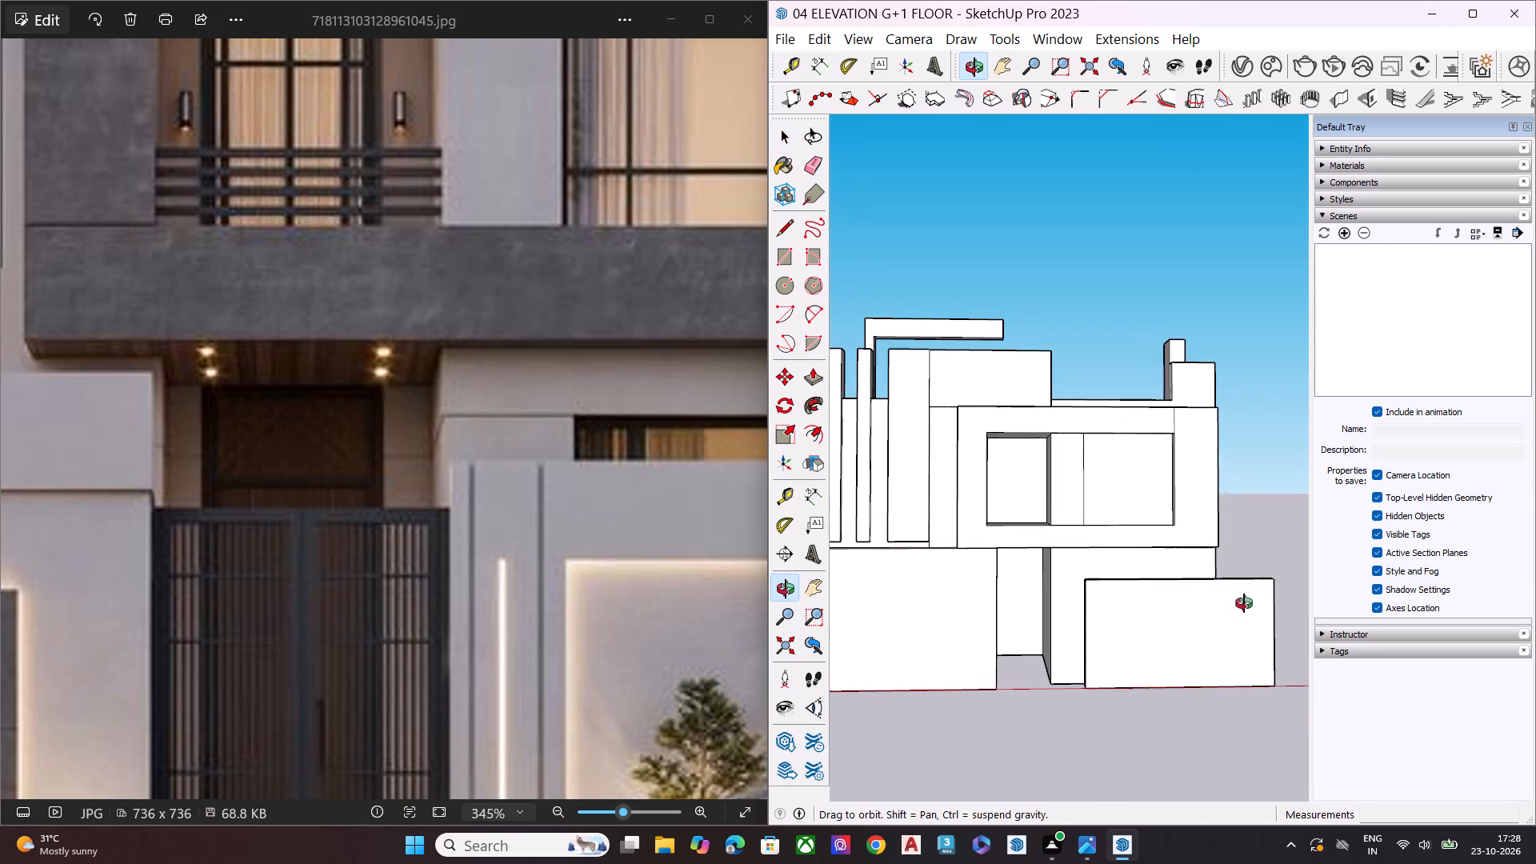
pyautogui.moveTo(1244, 603); pyautogui.dragTo(1246, 602, button='middle')
pyautogui.scroll(-2, 1016, 644)
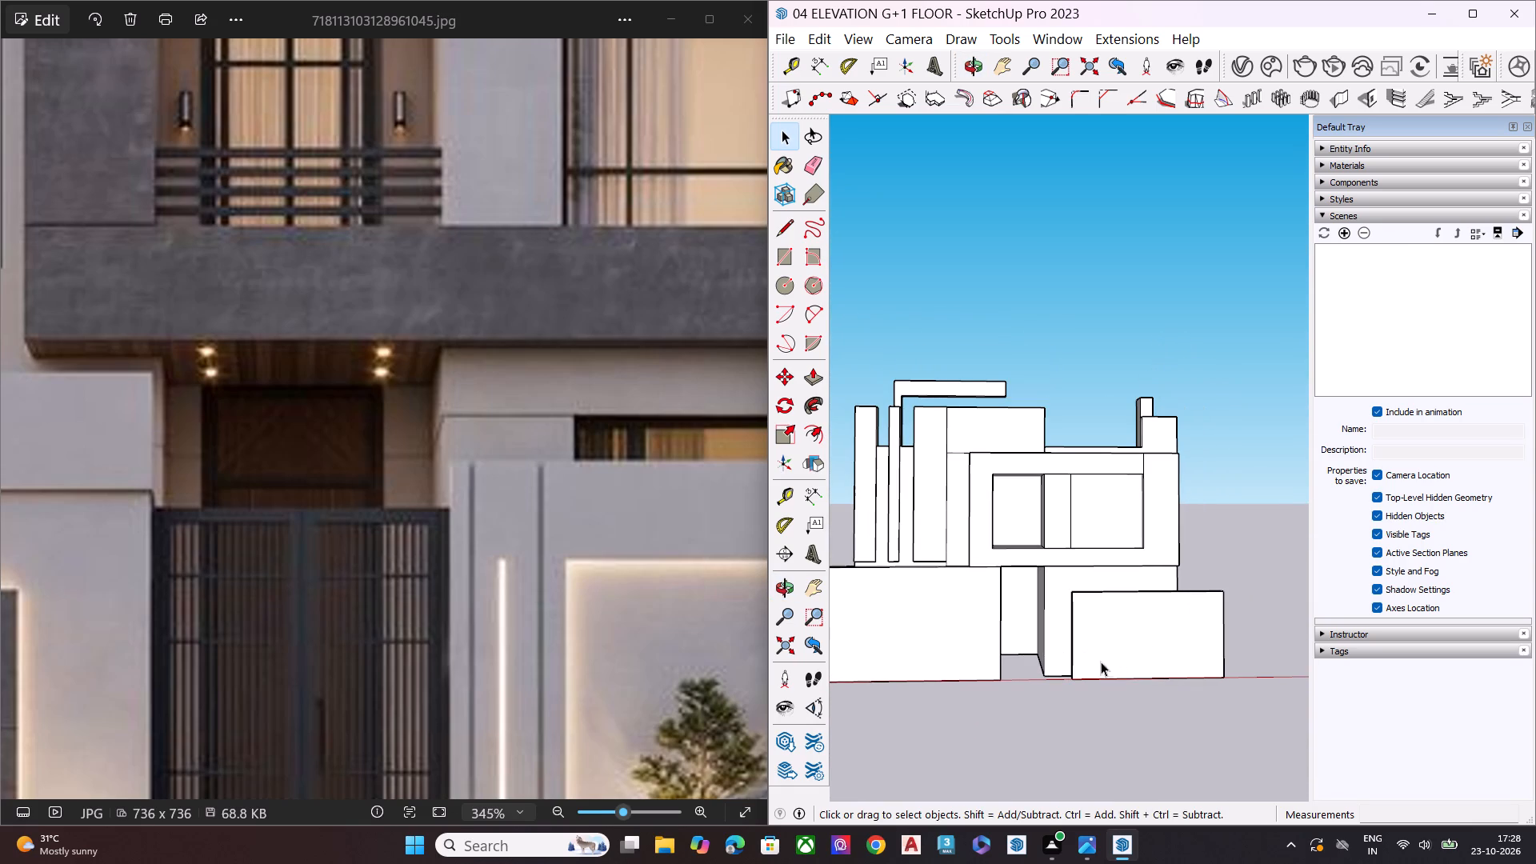
pyautogui.scroll(-10, 565, 592)
pyautogui.scroll(6, 1051, 545)
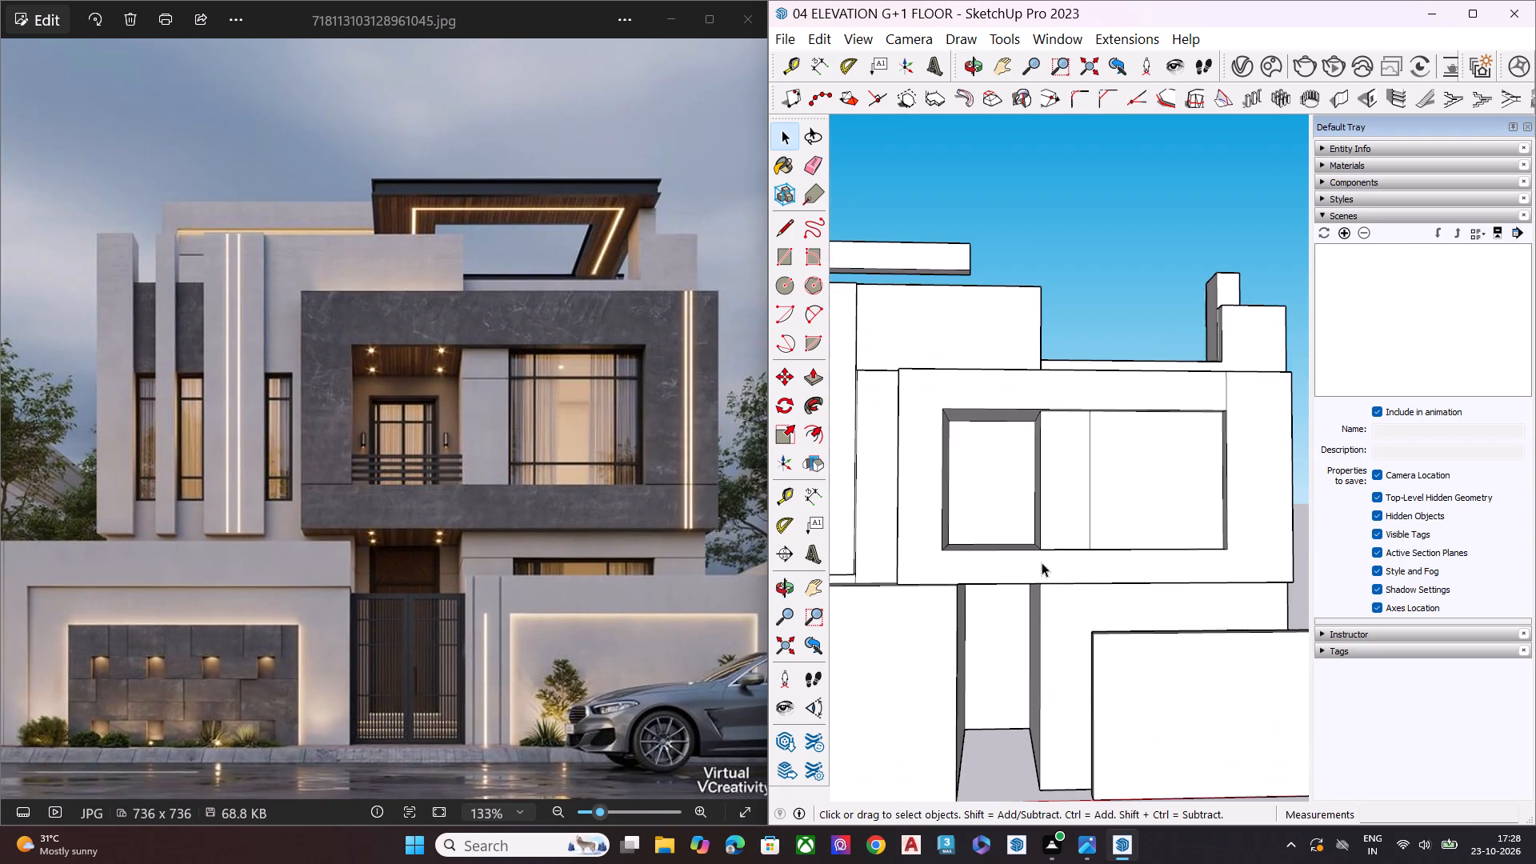
# Extend the right boundary wall's end face about 5' 4" toward the gate, flush with the entrance recess's right edge.
pyautogui.moveTo(1092, 686); pyautogui.dragTo(1264, 678, button='middle')
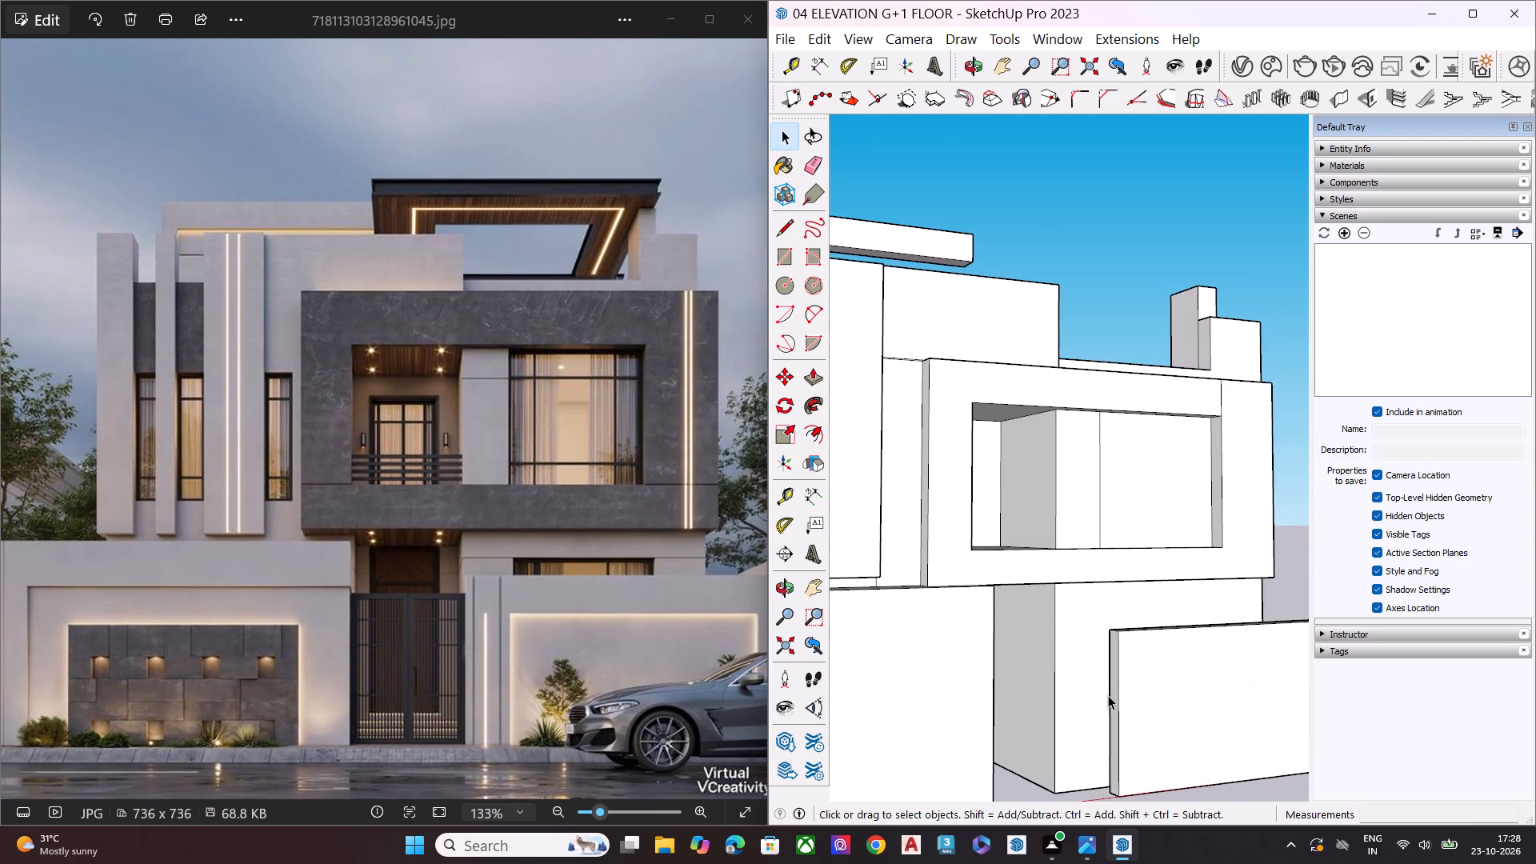
pyautogui.scroll(2, 1108, 695)
pyautogui.click(1114, 690)
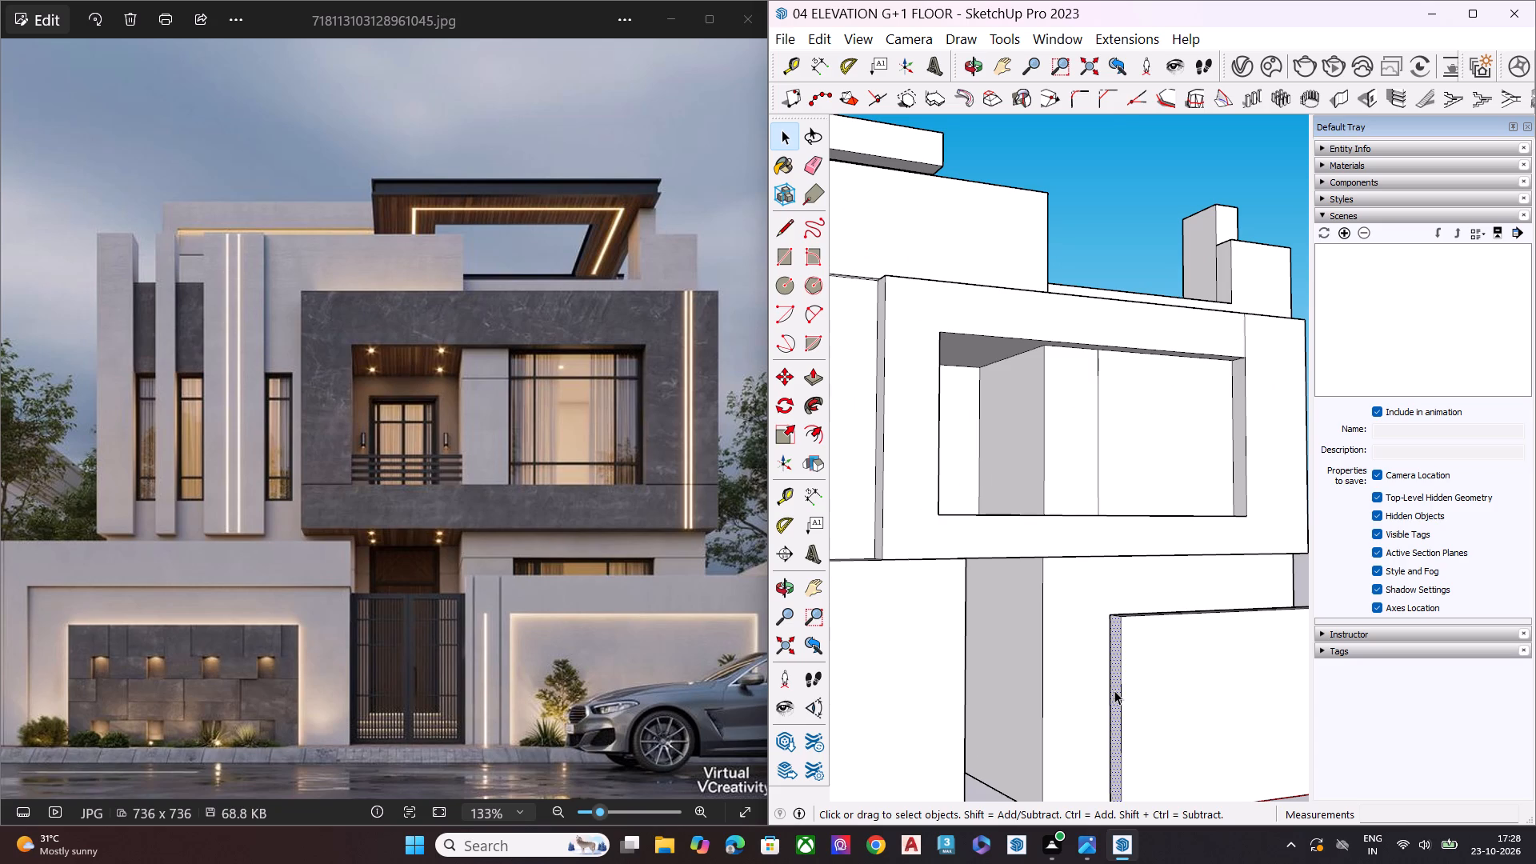
pyautogui.press('p')
pyautogui.click(1114, 690)
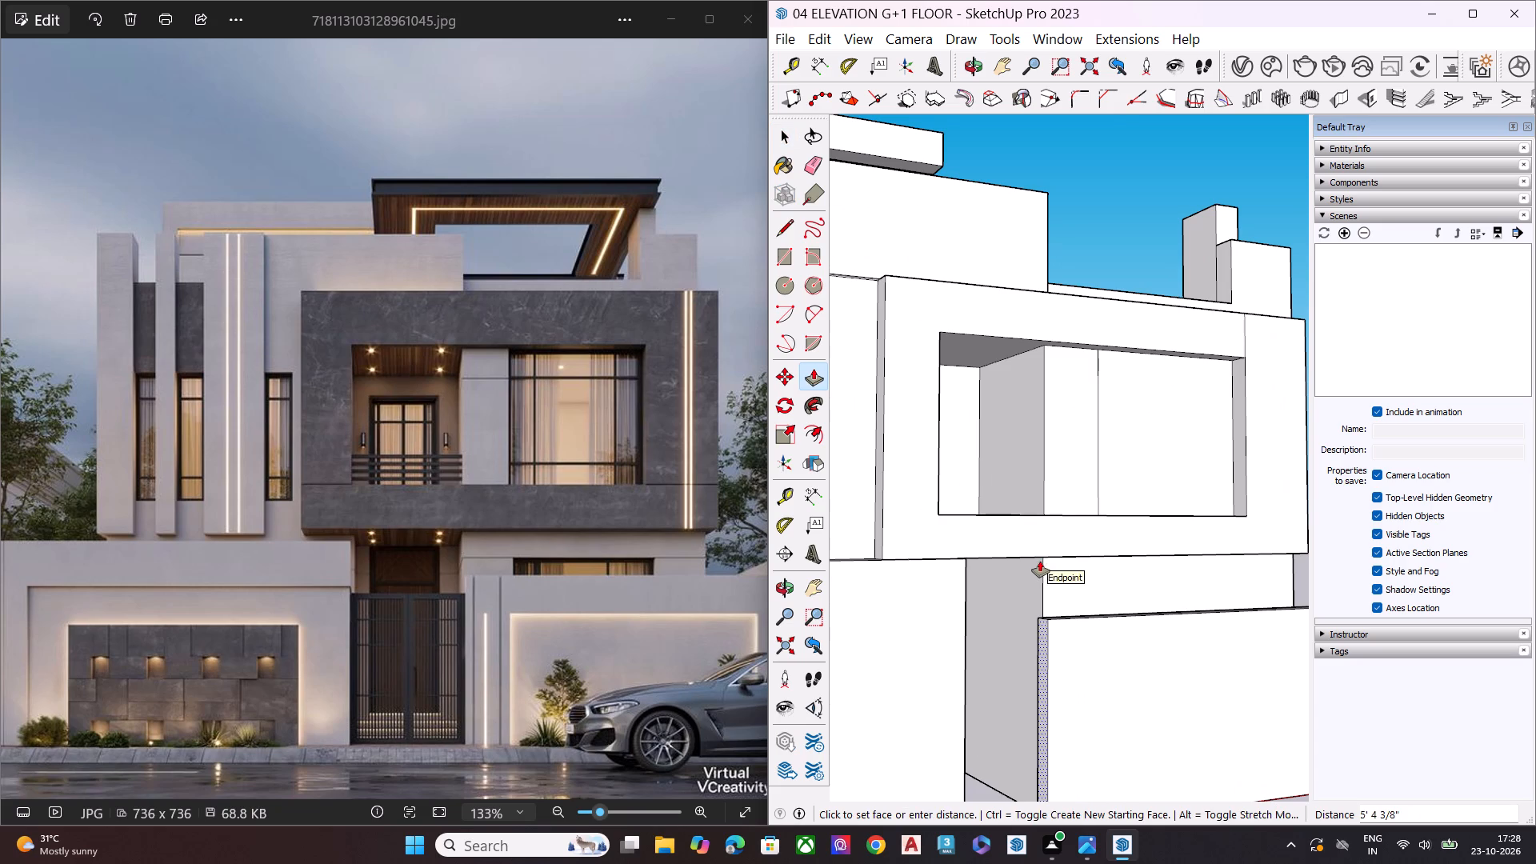
pyautogui.click(1046, 574)
pyautogui.press('space')
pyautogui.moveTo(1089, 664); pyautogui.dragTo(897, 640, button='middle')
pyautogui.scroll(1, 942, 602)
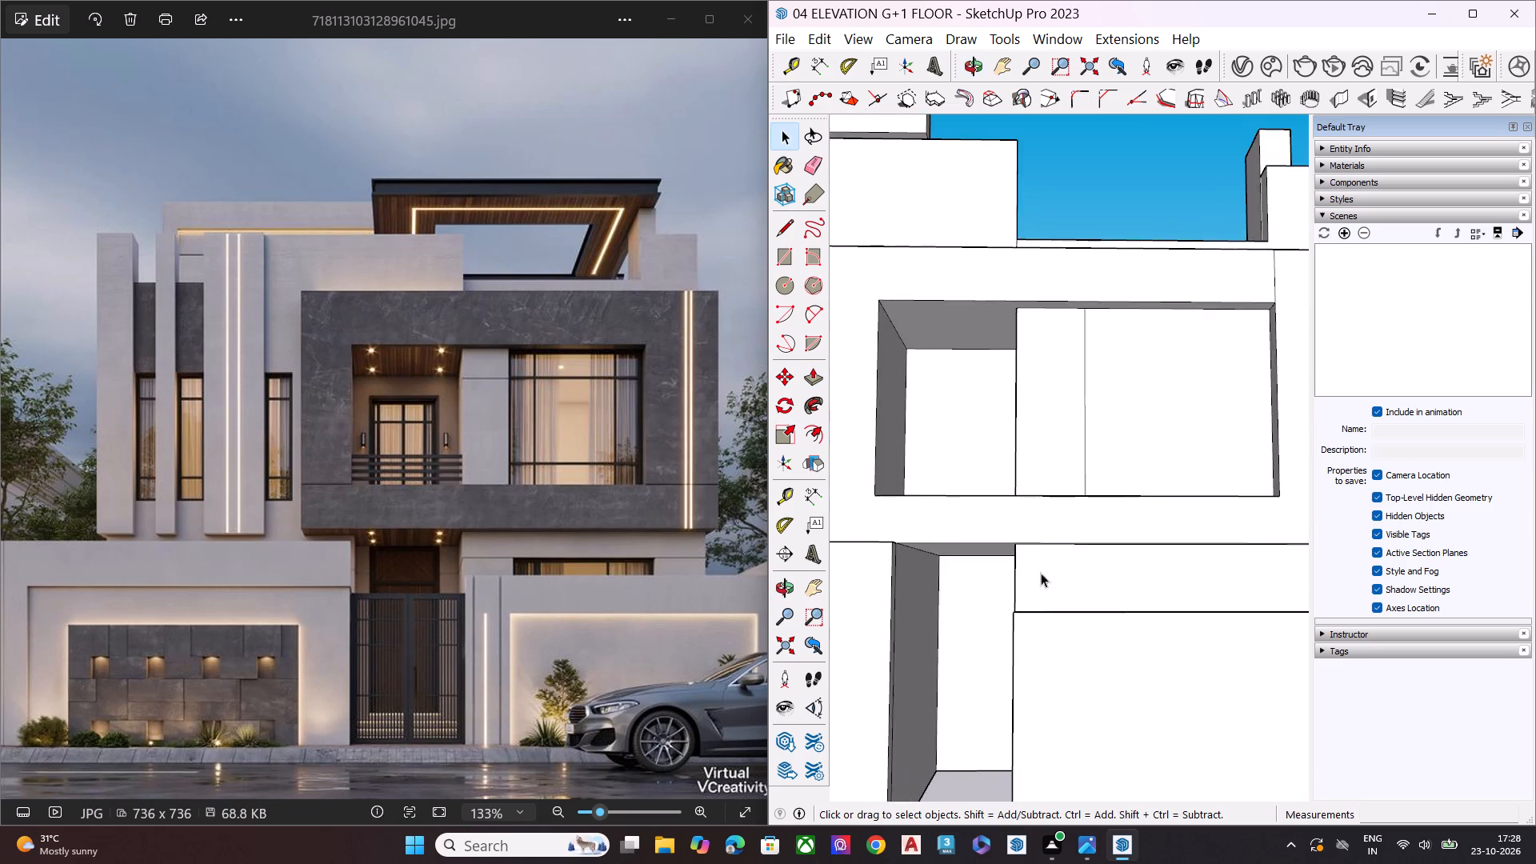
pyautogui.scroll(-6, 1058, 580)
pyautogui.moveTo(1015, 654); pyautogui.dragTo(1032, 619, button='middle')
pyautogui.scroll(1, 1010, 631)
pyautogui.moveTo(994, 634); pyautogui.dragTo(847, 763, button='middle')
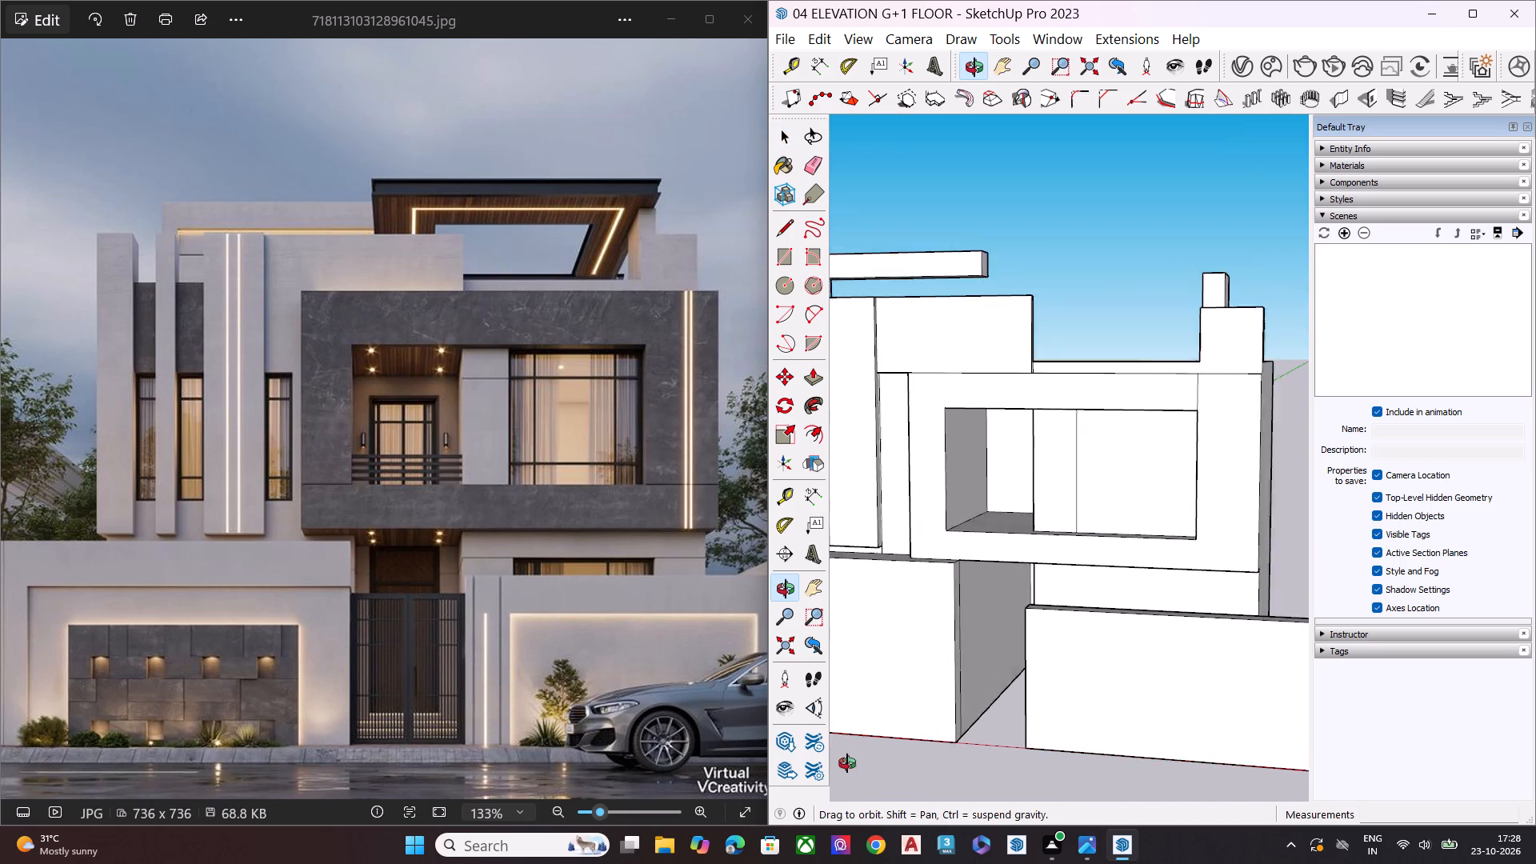
# Draw a line about 31' 5" along the left boundary wall's top, from the frame's lower corner at the gate to the wall's far end.
pyautogui.moveTo(847, 763); pyautogui.dragTo(798, 754, button='middle')
pyautogui.scroll(6, 924, 594)
pyautogui.moveTo(969, 618); pyautogui.dragTo(893, 776, button='middle')
pyautogui.scroll(1, 900, 619)
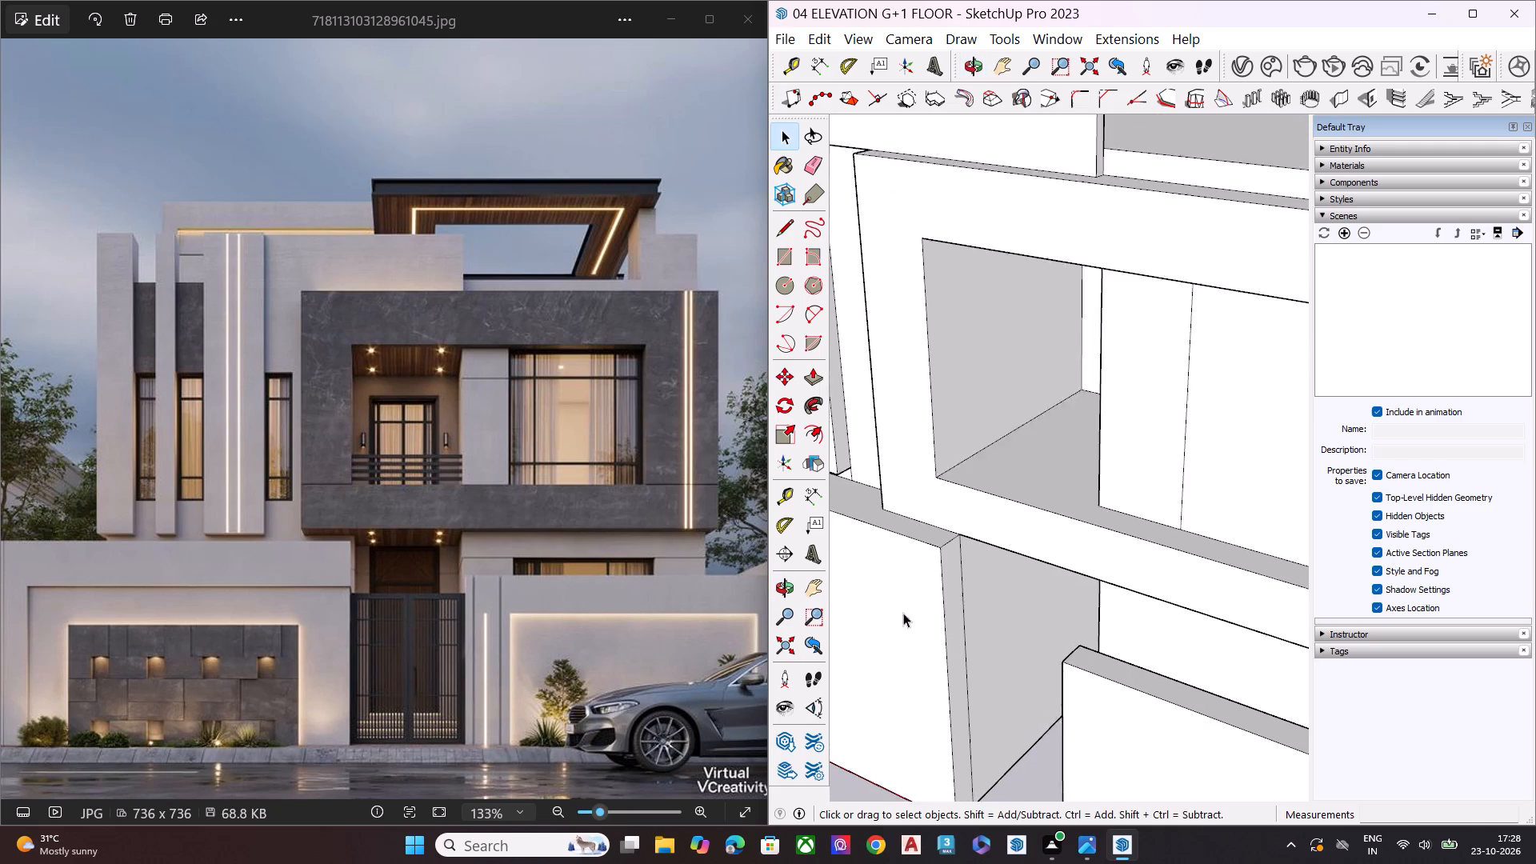
pyautogui.scroll(2, 903, 613)
pyautogui.scroll(-2, 918, 605)
pyautogui.scroll(3, 944, 603)
pyautogui.scroll(-9, 1078, 629)
pyautogui.moveTo(948, 598); pyautogui.dragTo(1309, 750, button='middle')
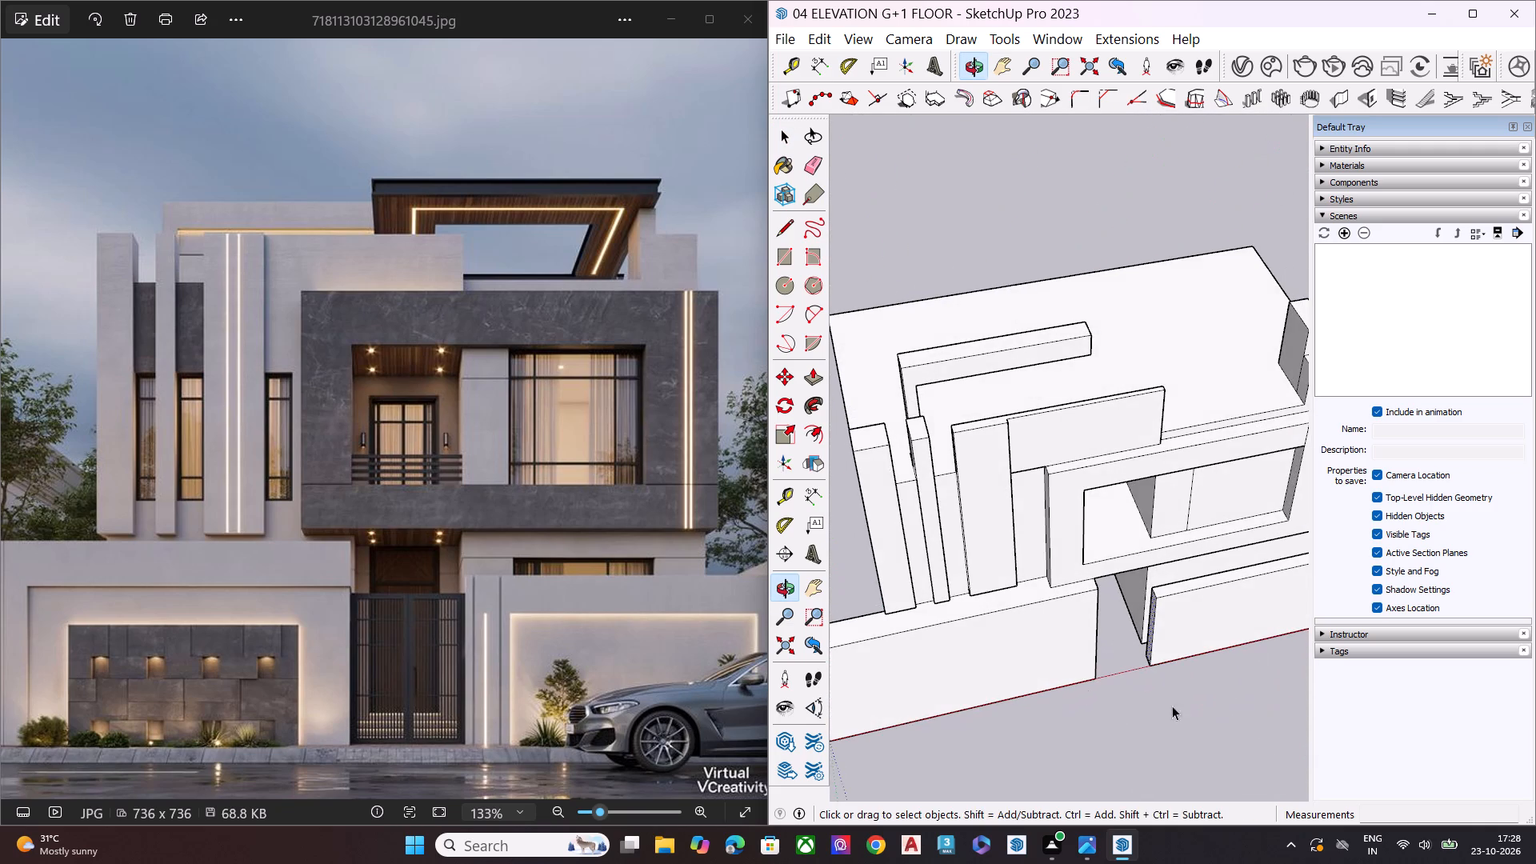
pyautogui.moveTo(1078, 686); pyautogui.dragTo(1274, 730, button='middle')
pyautogui.moveTo(1108, 654); pyautogui.dragTo(1278, 684, button='middle')
pyautogui.scroll(7, 1160, 562)
pyautogui.press('l')
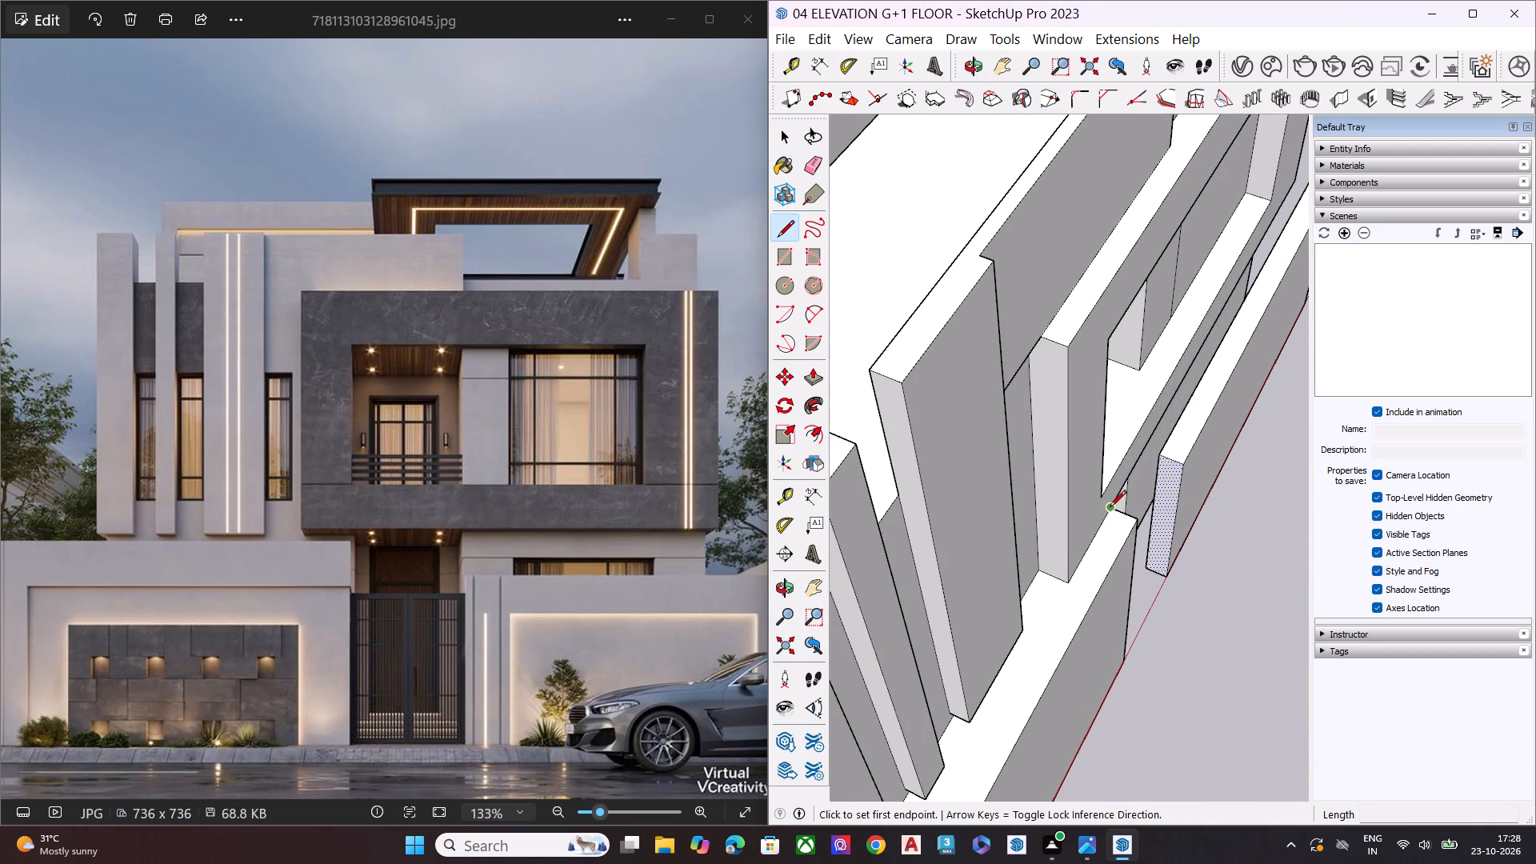
pyautogui.click(1110, 508)
pyautogui.scroll(-5, 1110, 521)
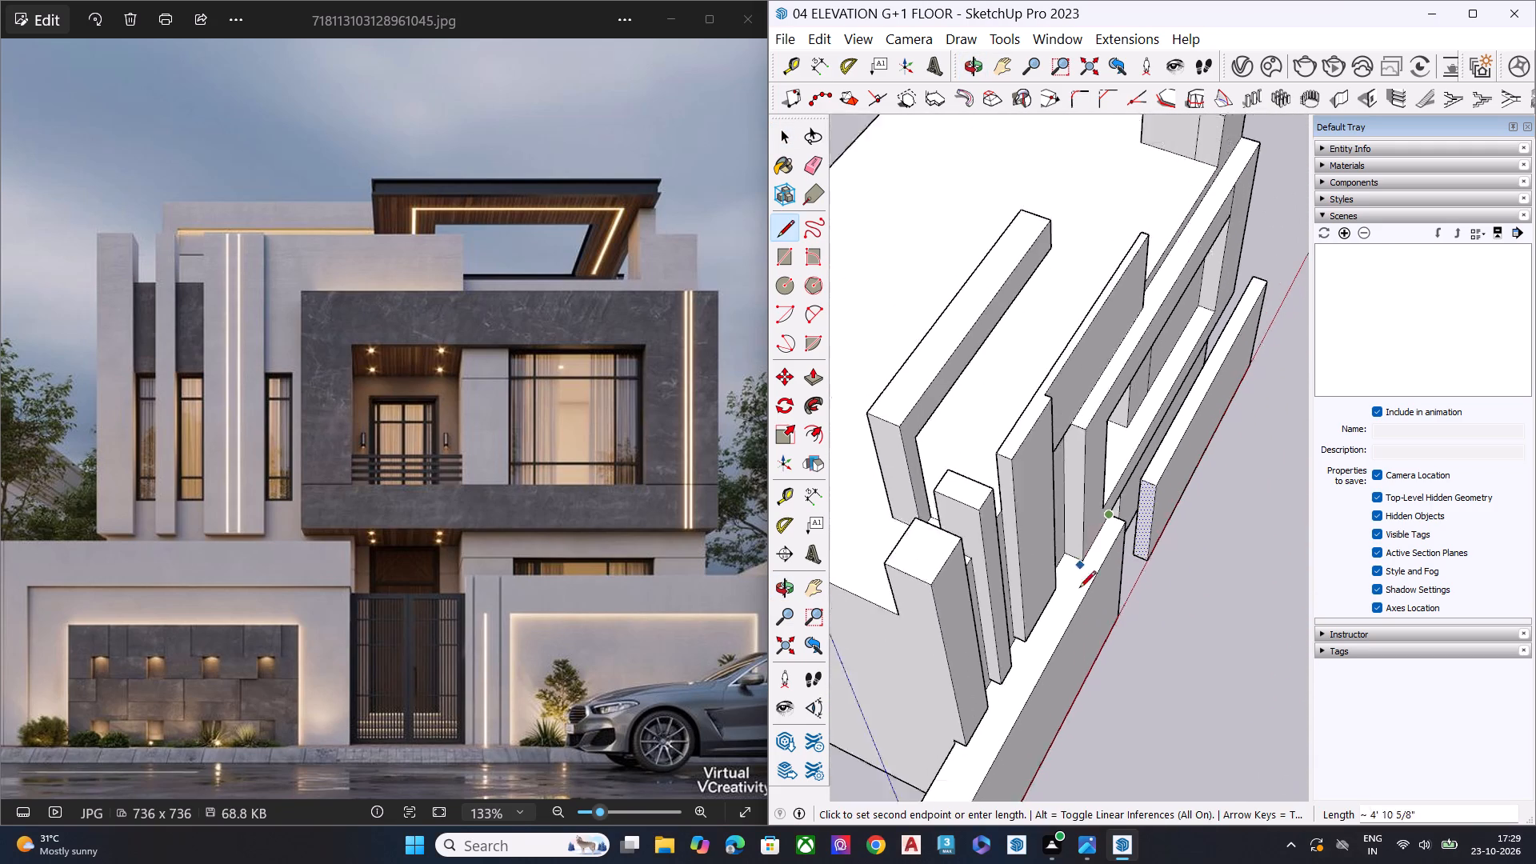
pyautogui.scroll(-12, 986, 750)
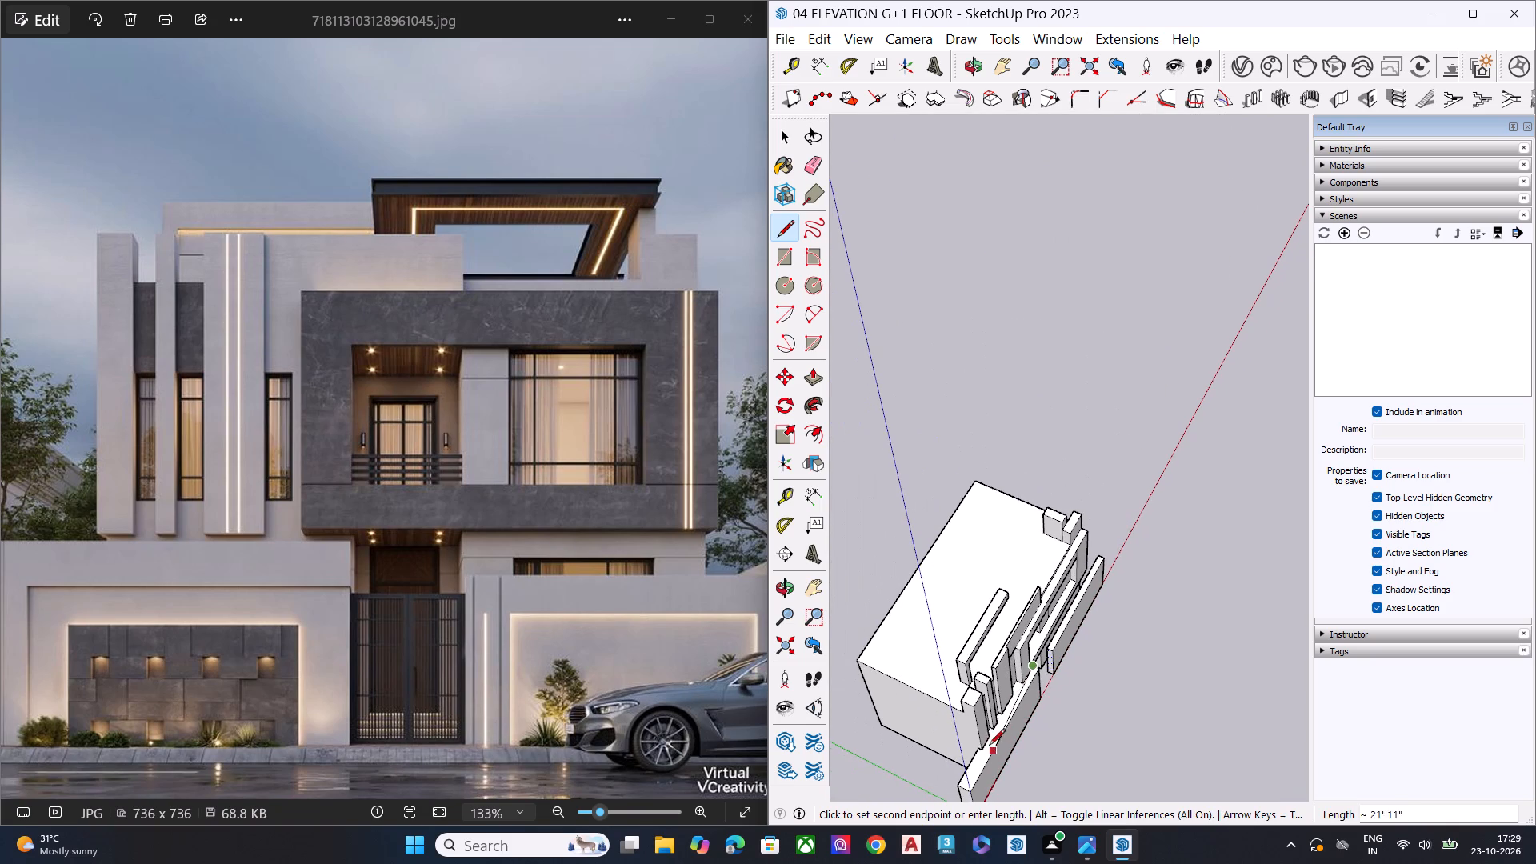
pyautogui.scroll(6, 960, 791)
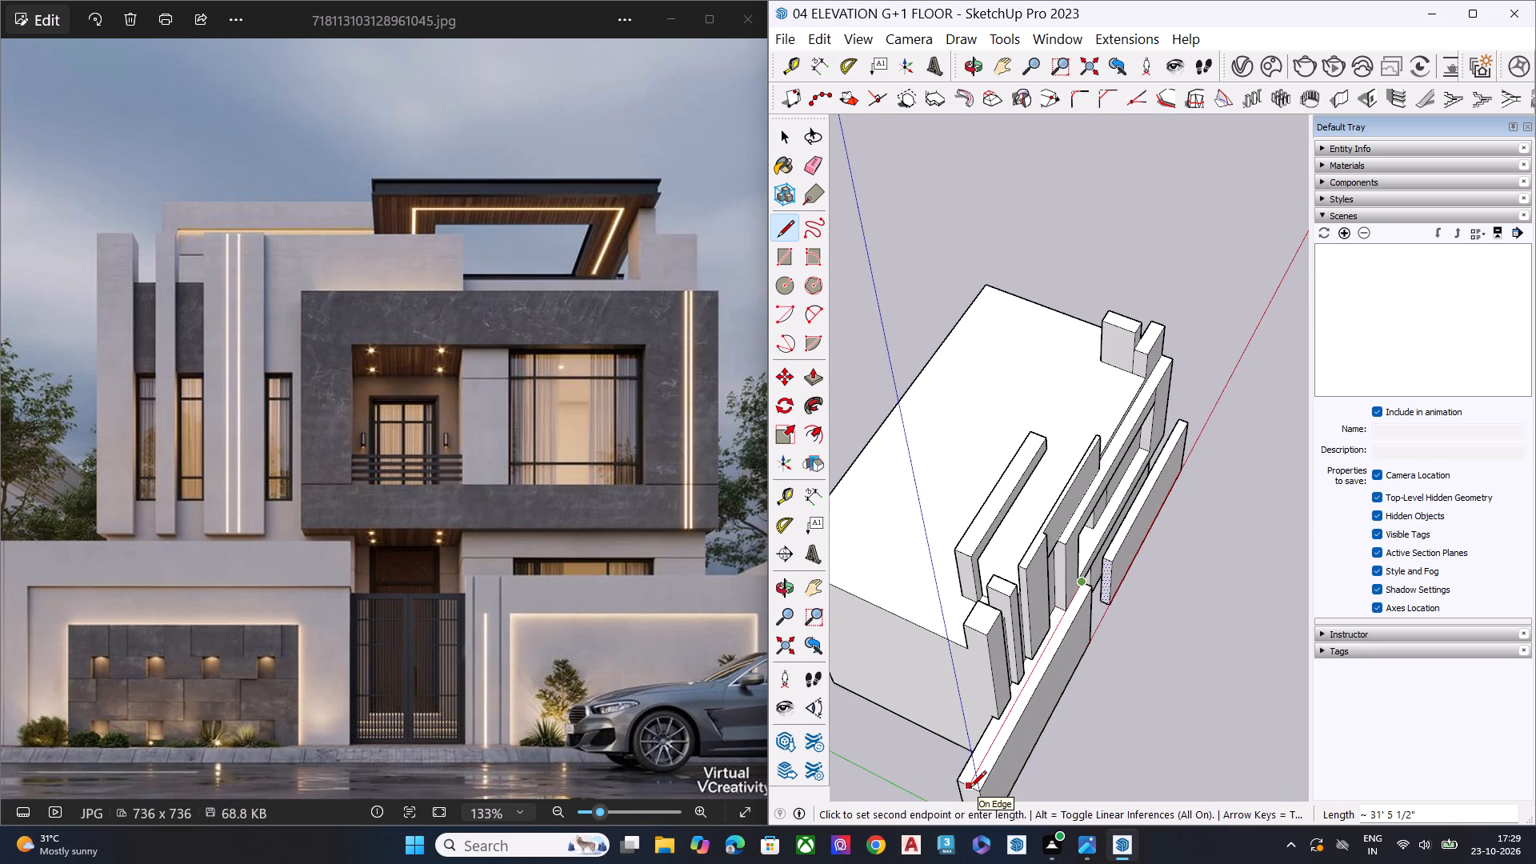
pyautogui.click(970, 789)
pyautogui.press('space')
# Push the inner strip of the left boundary wall's top, between the wall and the house front, down to the ground.
pyautogui.moveTo(1047, 753); pyautogui.dragTo(772, 609, button='middle')
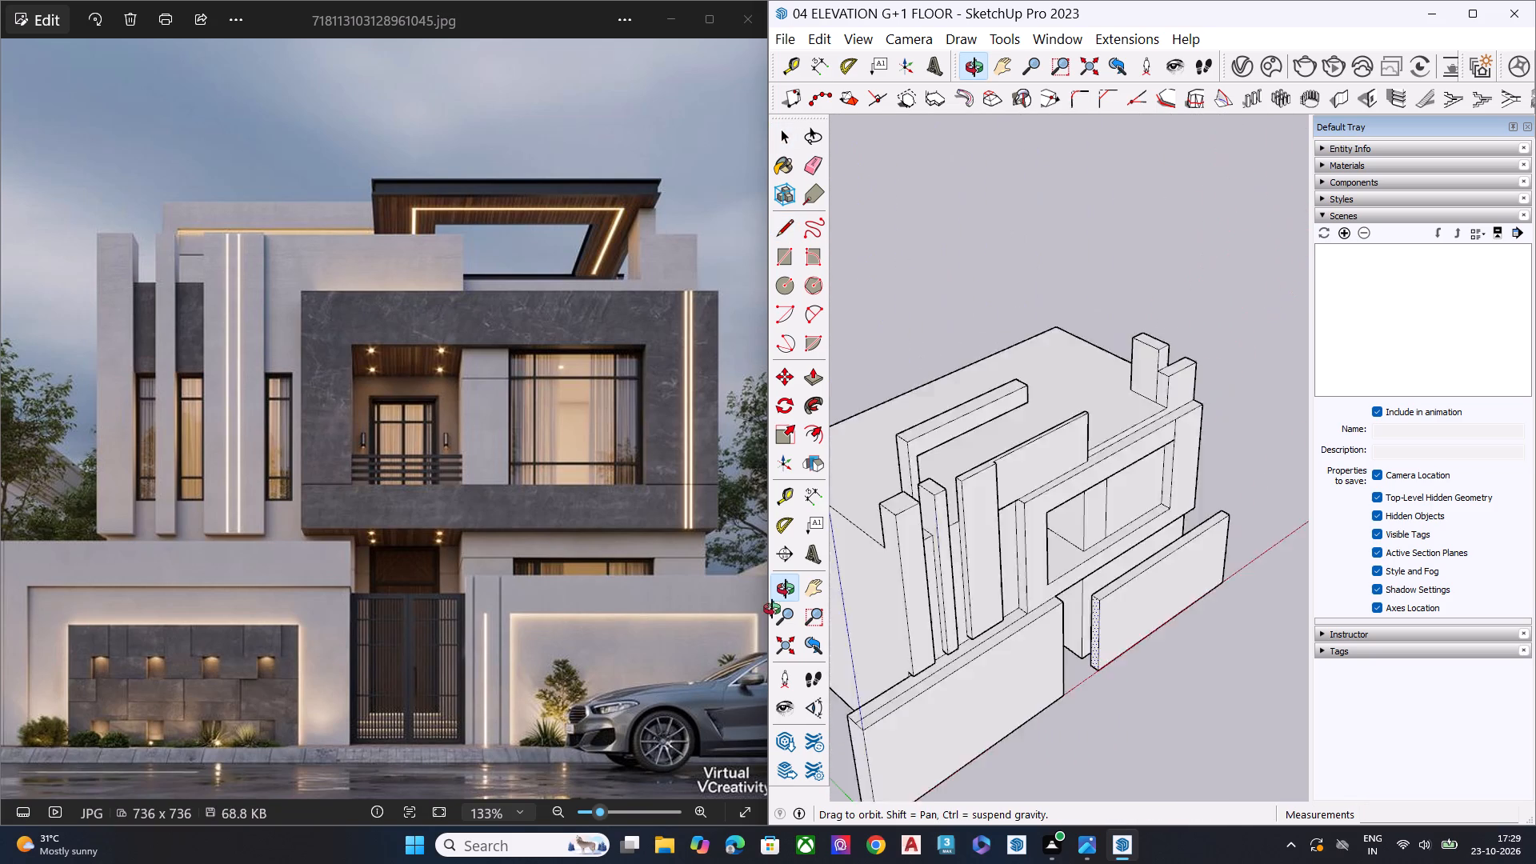
pyautogui.moveTo(772, 609); pyautogui.dragTo(709, 618, button='middle')
pyautogui.moveTo(1030, 653); pyautogui.dragTo(778, 678, button='middle')
pyautogui.scroll(8, 1003, 546)
pyautogui.moveTo(1002, 573); pyautogui.dragTo(963, 625, button='middle')
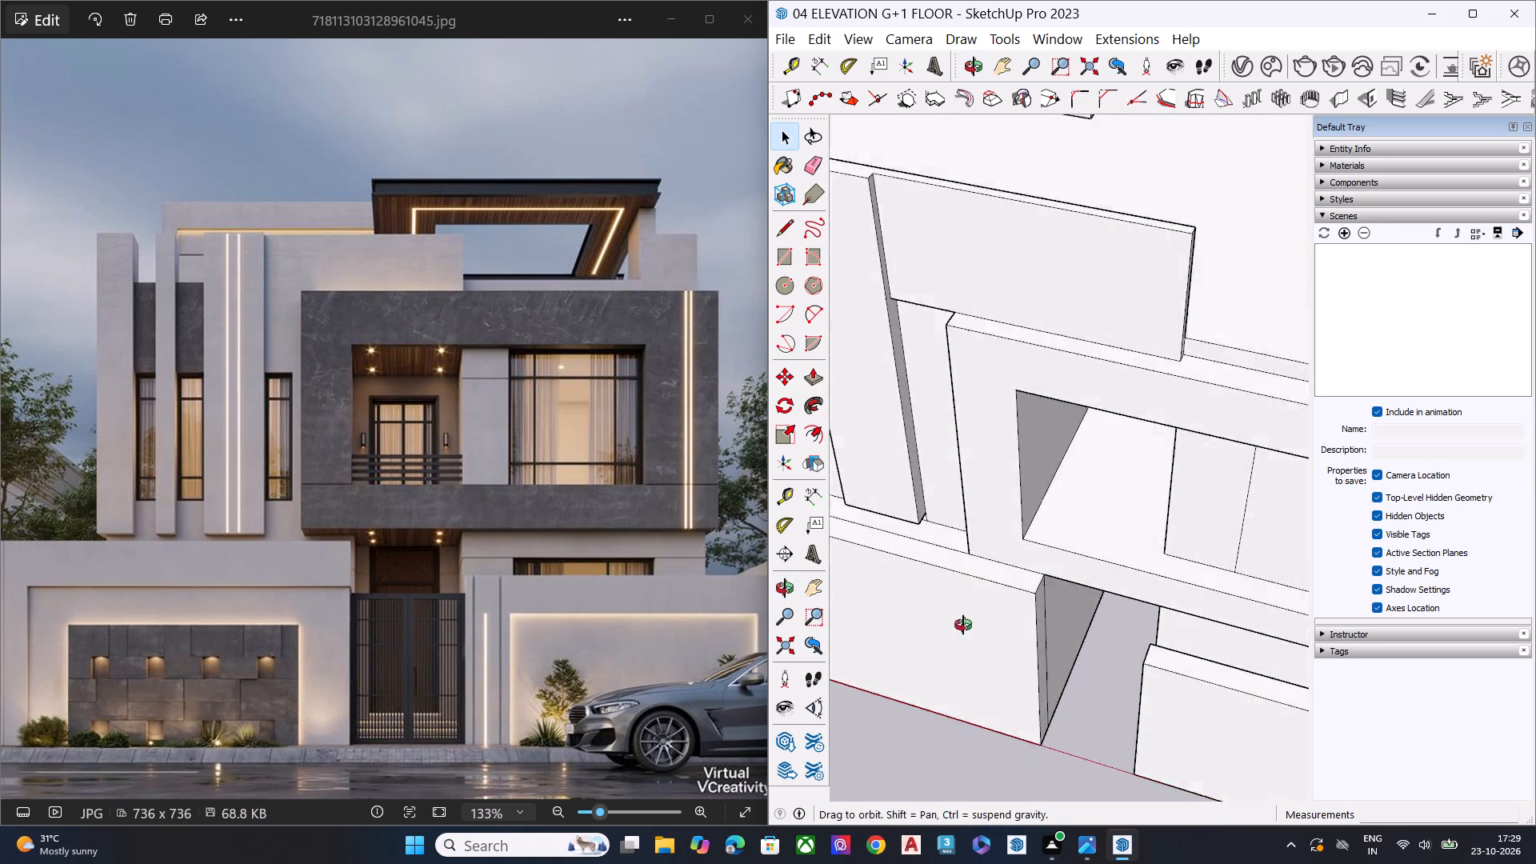
pyautogui.moveTo(963, 625); pyautogui.dragTo(1478, 691, button='middle')
pyautogui.moveTo(1171, 694); pyautogui.dragTo(1318, 562, button='middle')
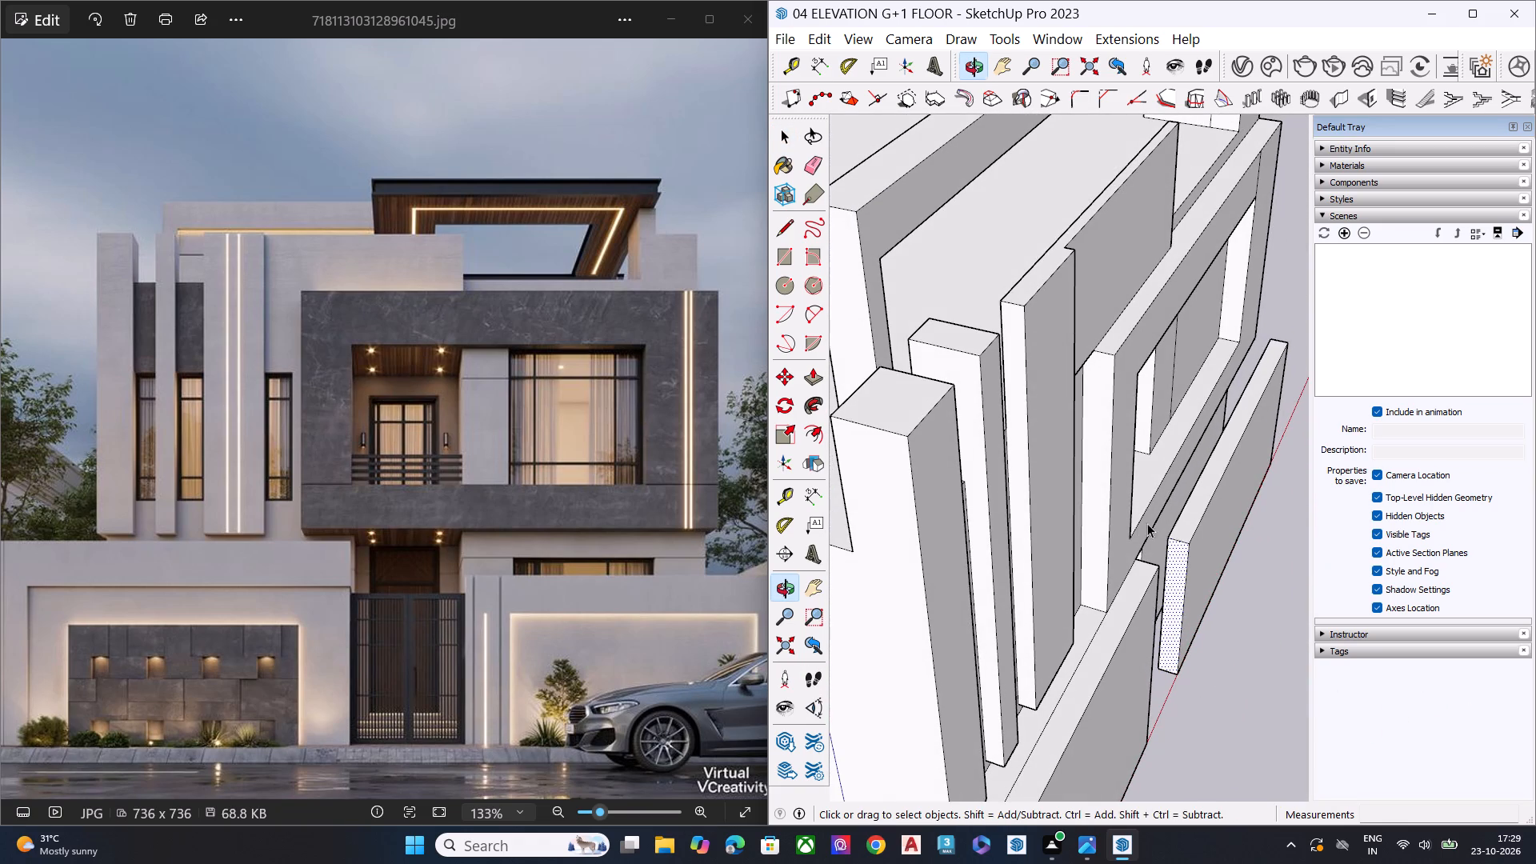
pyautogui.scroll(-5, 1149, 554)
pyautogui.moveTo(1118, 602); pyautogui.dragTo(1202, 340, button='middle')
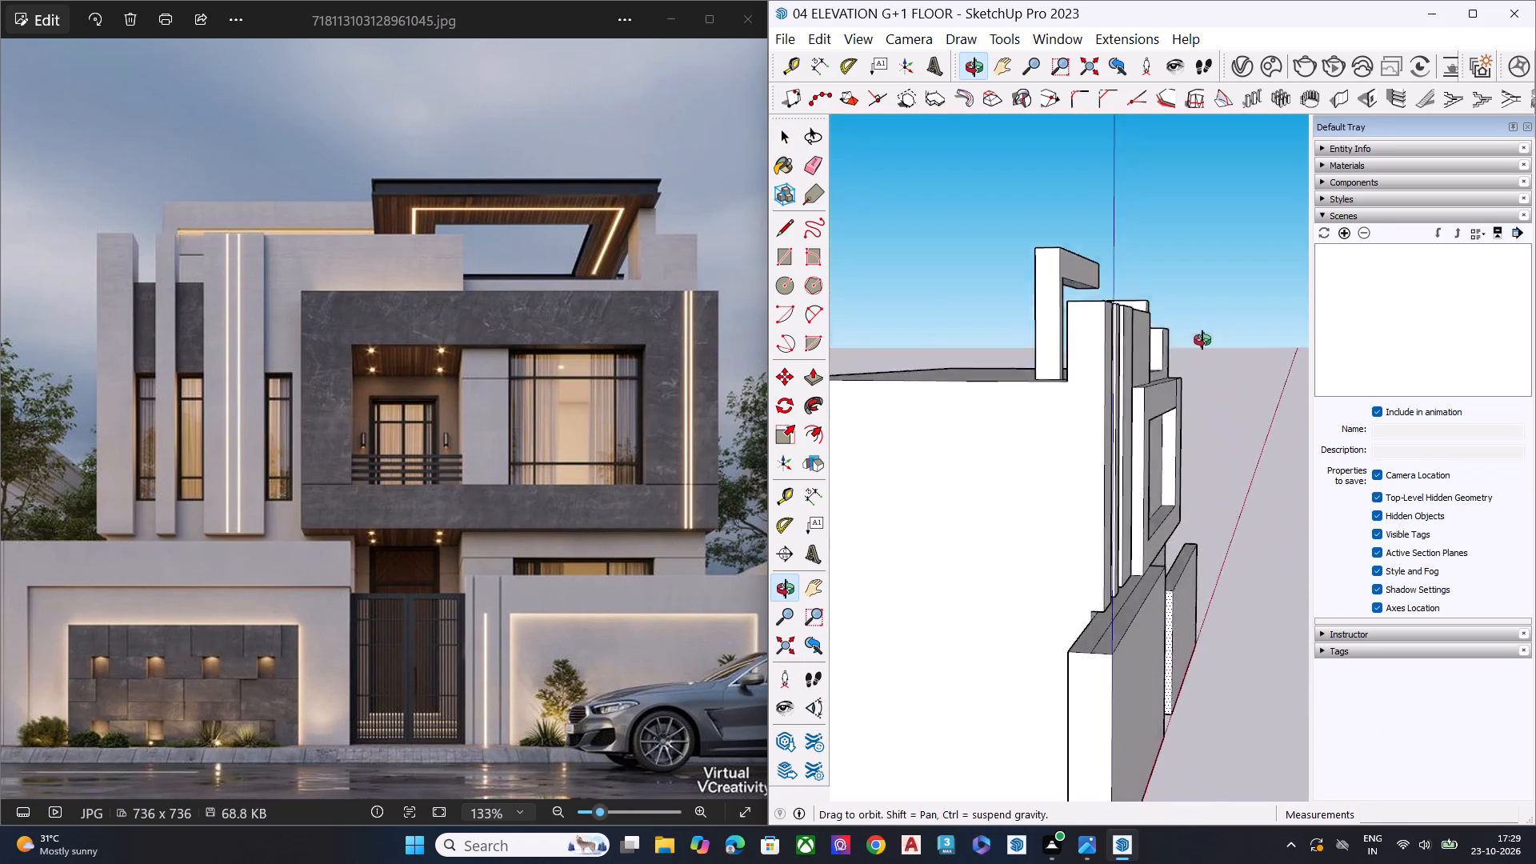
pyautogui.moveTo(1202, 340); pyautogui.dragTo(1234, 424, button='middle')
pyautogui.click(1112, 692)
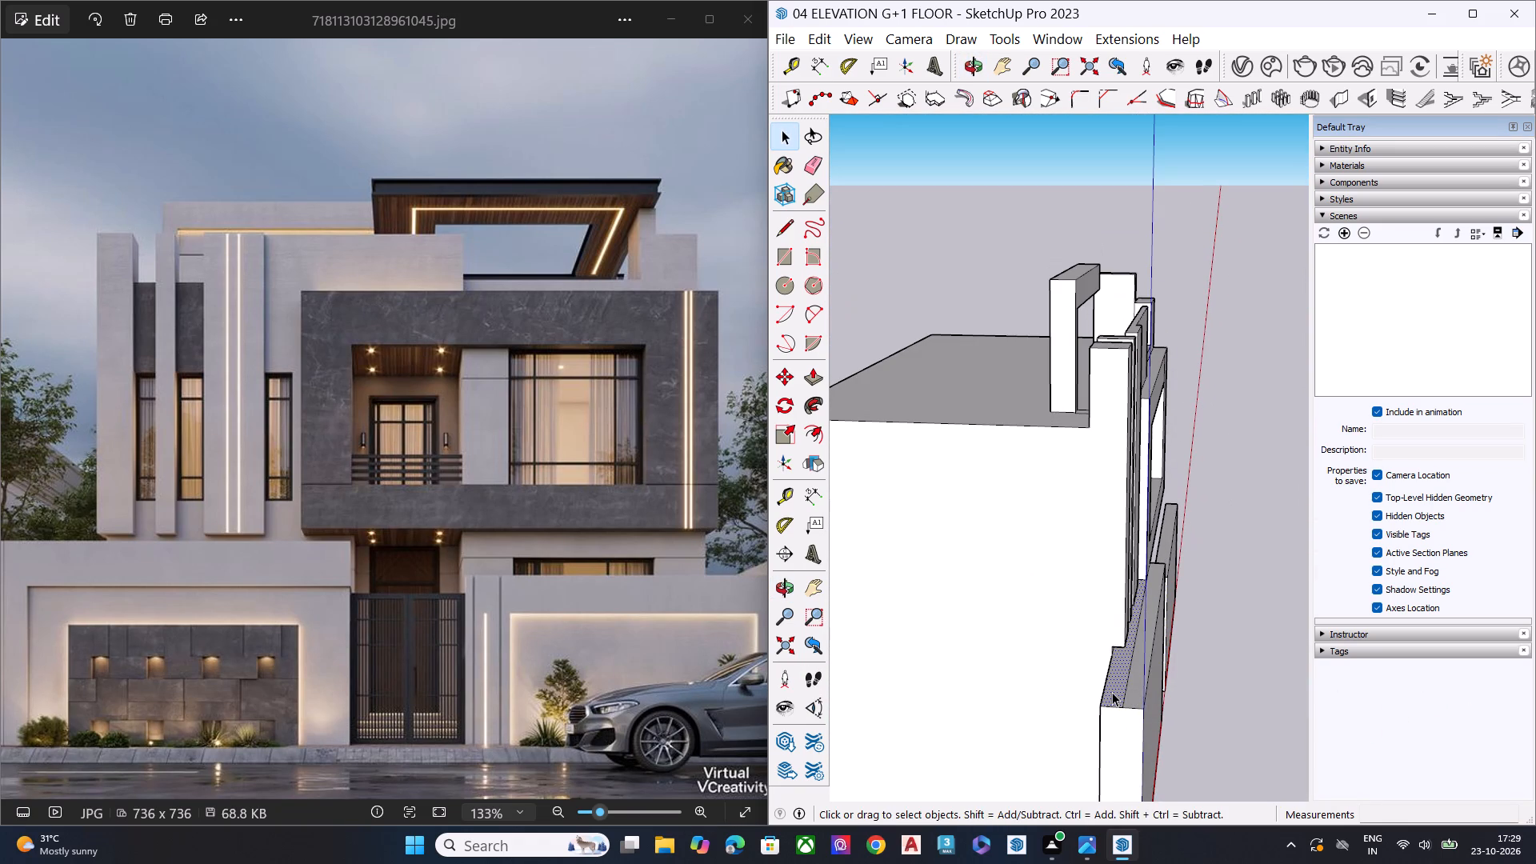
pyautogui.press('p')
pyautogui.click(1112, 692)
pyautogui.scroll(-10, 1110, 732)
pyautogui.moveTo(1110, 732); pyautogui.dragTo(1143, 658, button='middle')
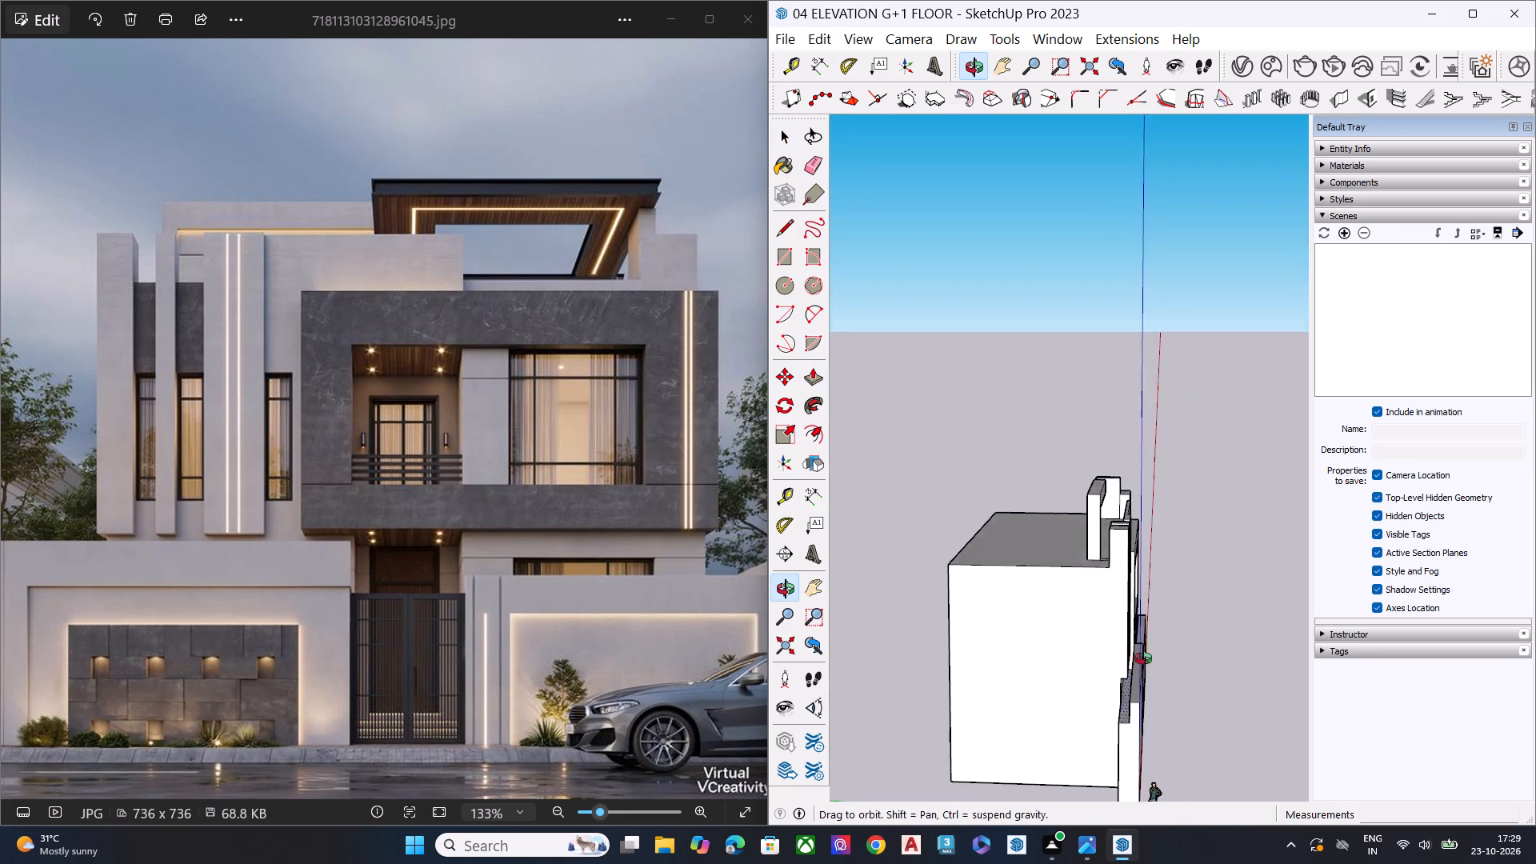
pyautogui.moveTo(1143, 658); pyautogui.dragTo(1279, 587, button='middle')
pyautogui.click(1209, 786)
pyautogui.press('space')
# Examine the junction of the left boundary wall, the projecting frame and the entrance recess from the front and above.
pyautogui.moveTo(1196, 726); pyautogui.dragTo(906, 725, button='middle')
pyautogui.moveTo(1142, 721); pyautogui.dragTo(842, 690, button='middle')
pyautogui.moveTo(1190, 725); pyautogui.dragTo(770, 724, button='middle')
pyautogui.scroll(2, 1117, 689)
pyautogui.scroll(-1, 1053, 679)
pyautogui.scroll(3, 1043, 678)
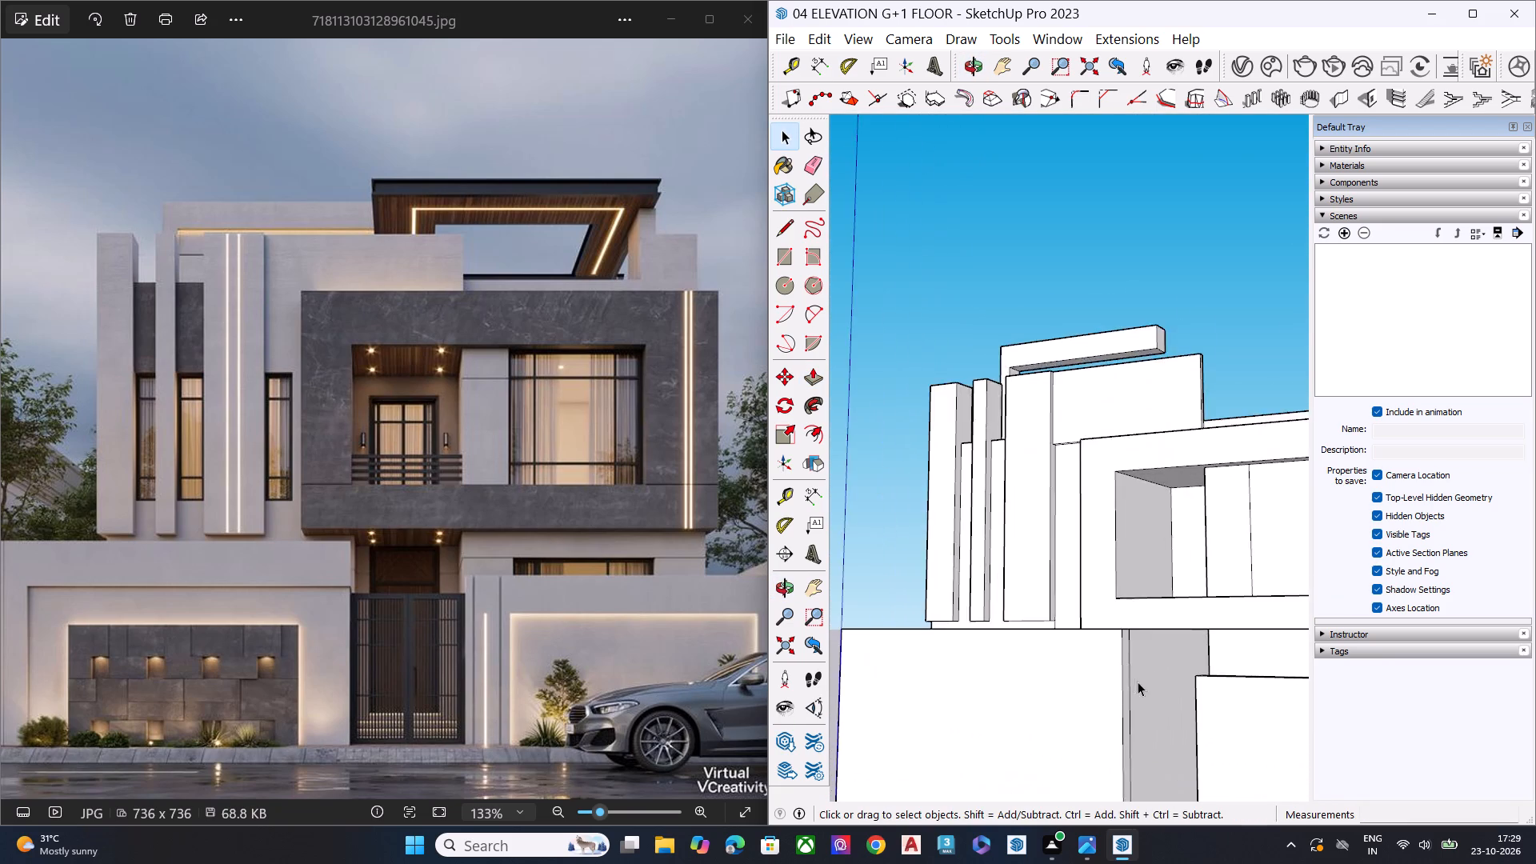
pyautogui.scroll(2, 1138, 682)
pyautogui.moveTo(1134, 676); pyautogui.dragTo(994, 863, button='middle')
pyautogui.scroll(3, 1050, 648)
pyautogui.scroll(-1, 1091, 637)
pyautogui.scroll(4, 1094, 638)
pyautogui.moveTo(1078, 686); pyautogui.dragTo(1117, 822, button='middle')
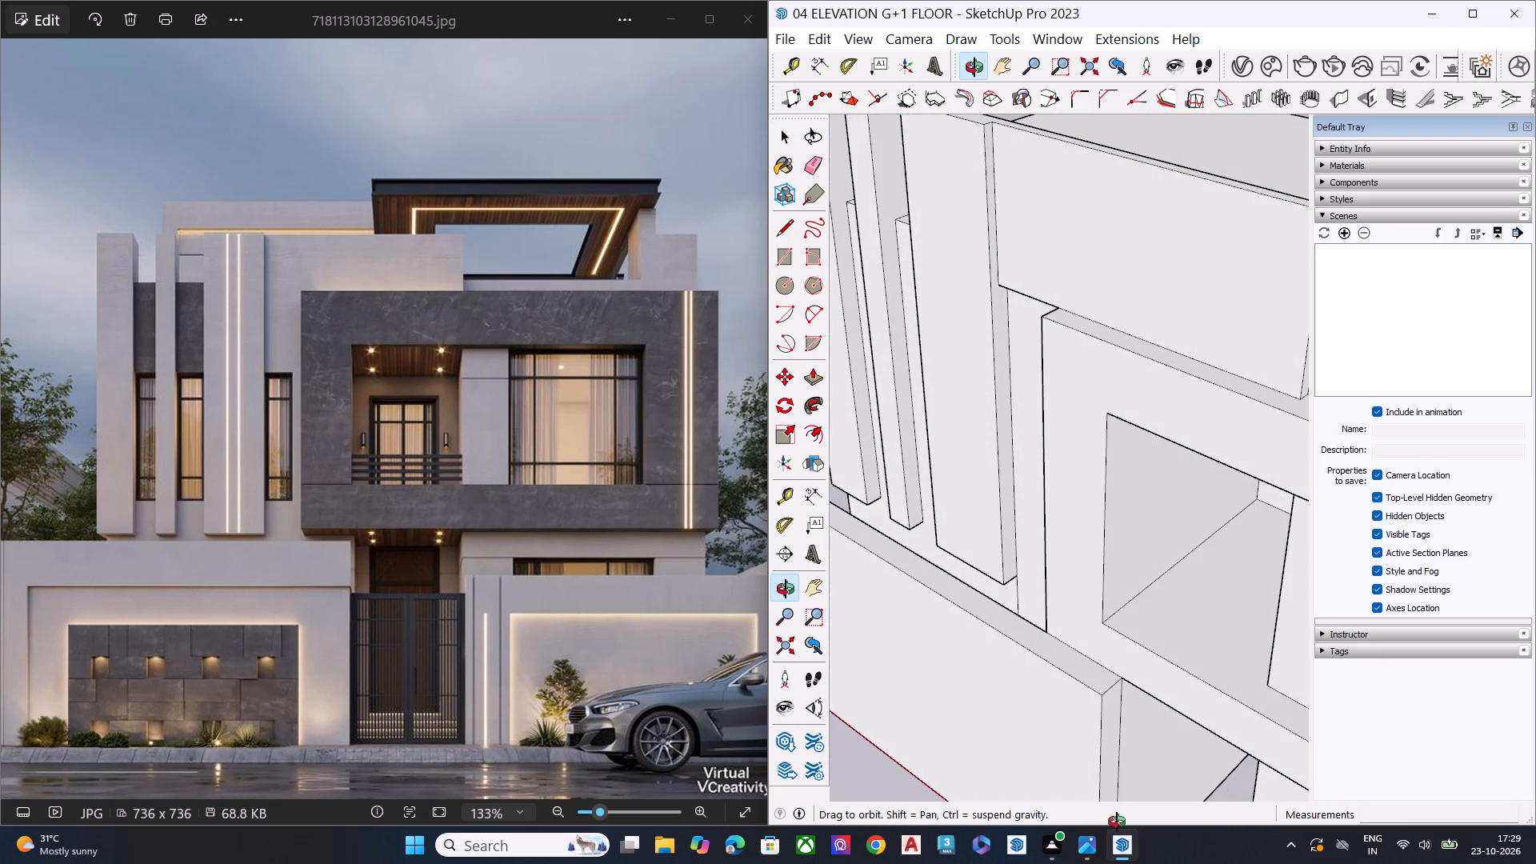
pyautogui.moveTo(1117, 822); pyautogui.dragTo(1020, 863, button='middle')
pyautogui.moveTo(1094, 740); pyautogui.dragTo(1166, 662, button='middle')
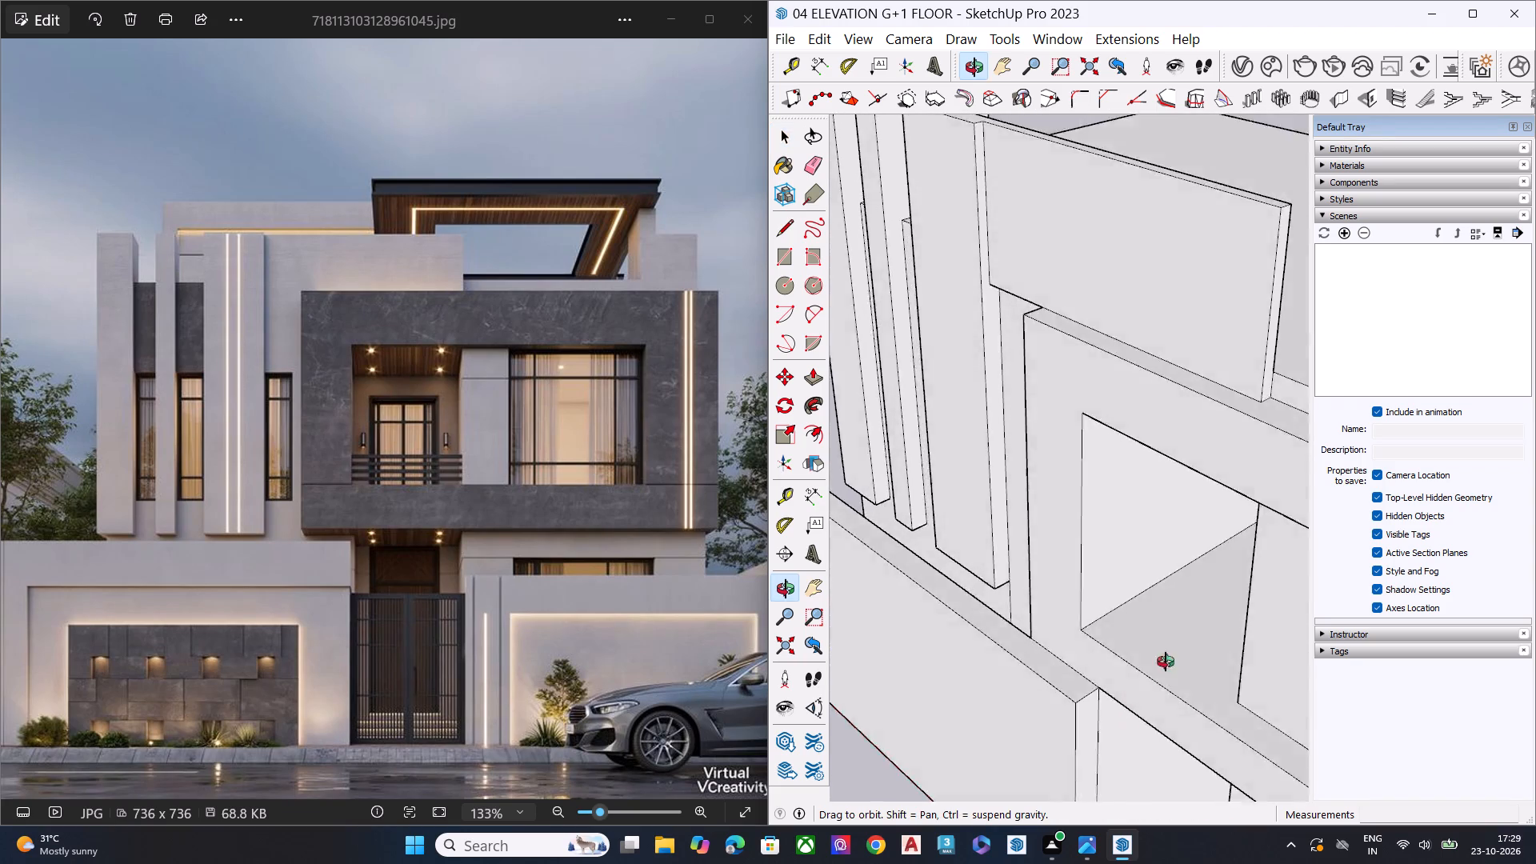
# Draw a line about 6' 10" across the projecting frame's underside, from the entrance recess's right corner to its left wall.
pyautogui.moveTo(1166, 662); pyautogui.dragTo(1054, 258, button='middle')
pyautogui.scroll(1, 1054, 258)
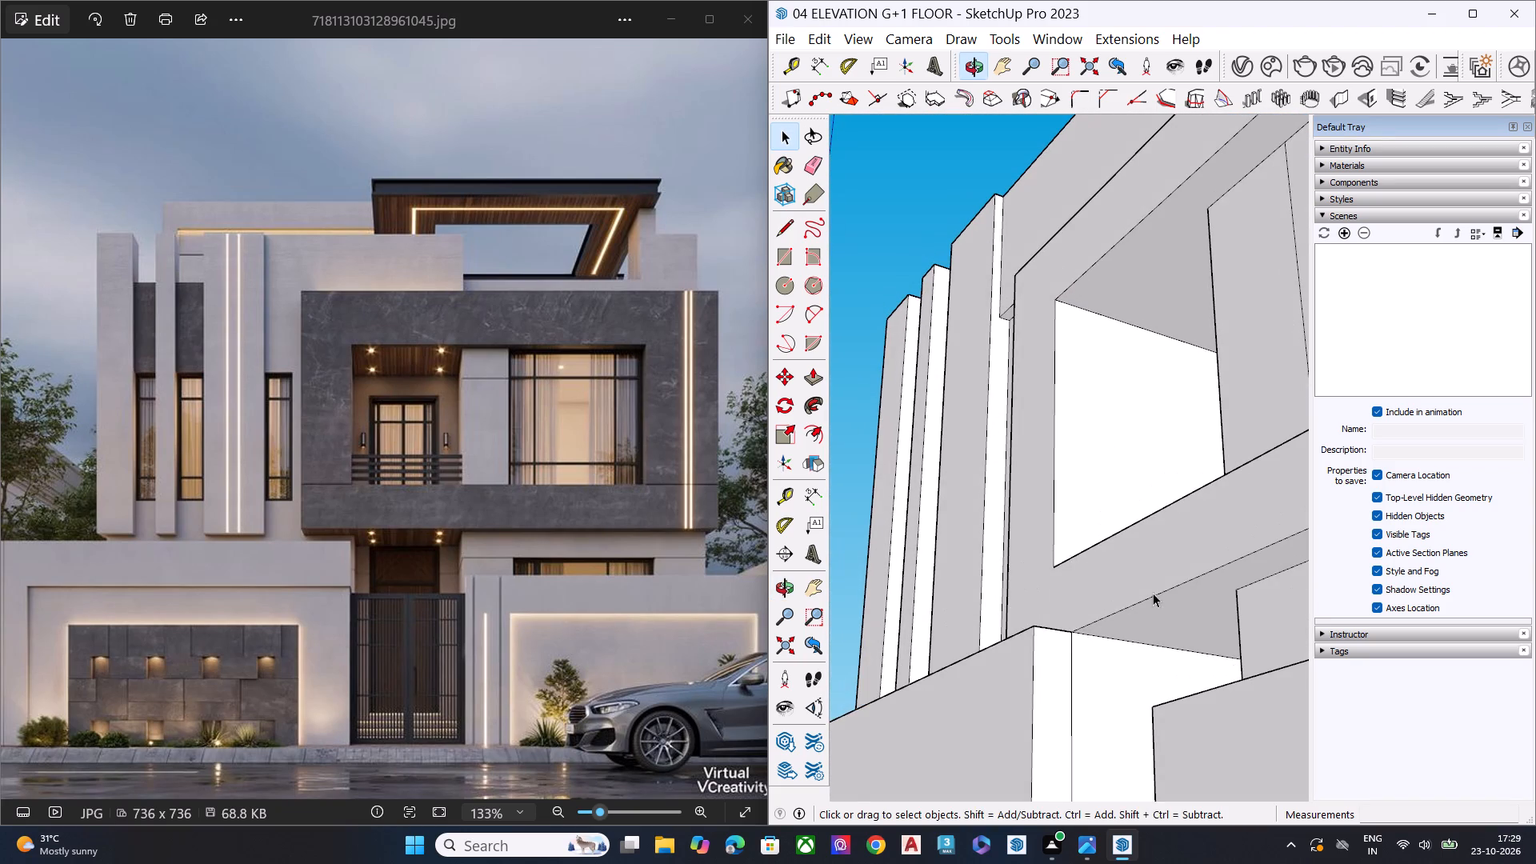
pyautogui.moveTo(1135, 614); pyautogui.dragTo(996, 663, button='middle')
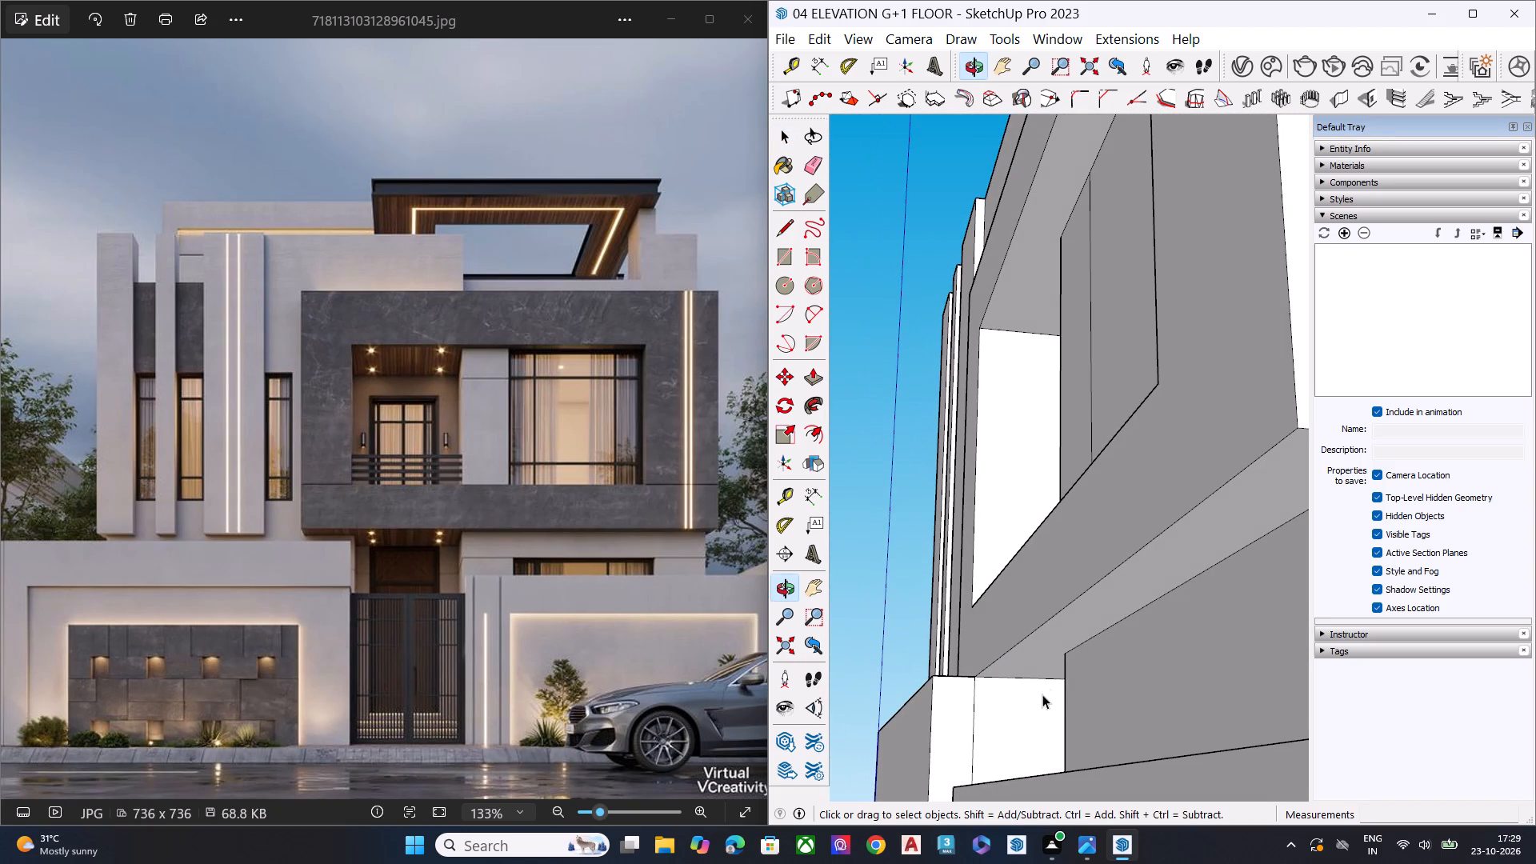
pyautogui.press('l')
pyautogui.click(1066, 654)
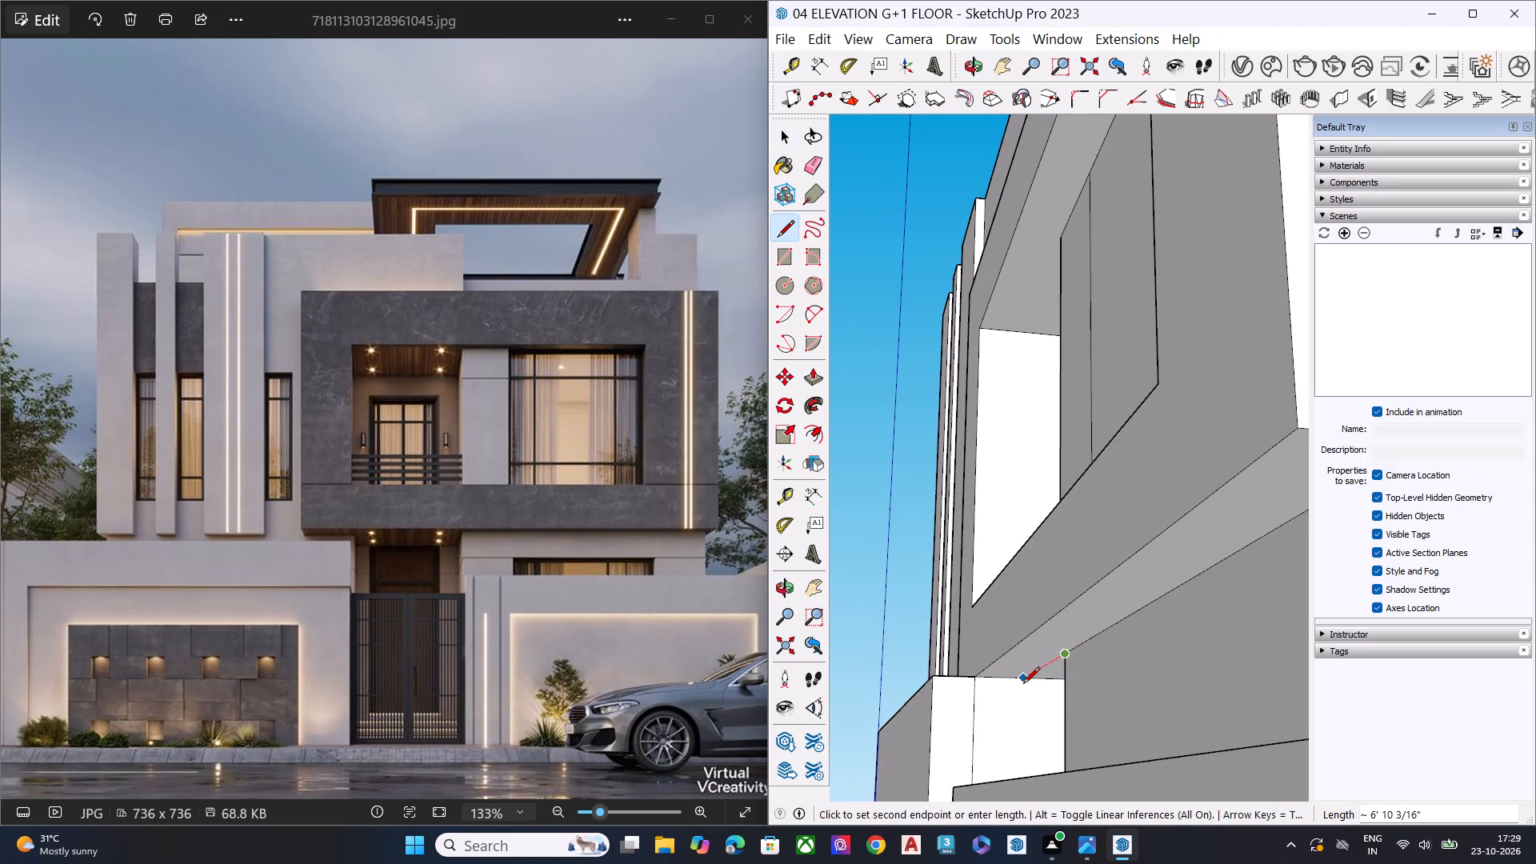
pyautogui.scroll(2, 1036, 686)
pyautogui.scroll(-3, 1036, 686)
pyautogui.scroll(1, 1036, 686)
pyautogui.scroll(-3, 1036, 686)
pyautogui.scroll(4, 1036, 686)
pyautogui.click(1015, 672)
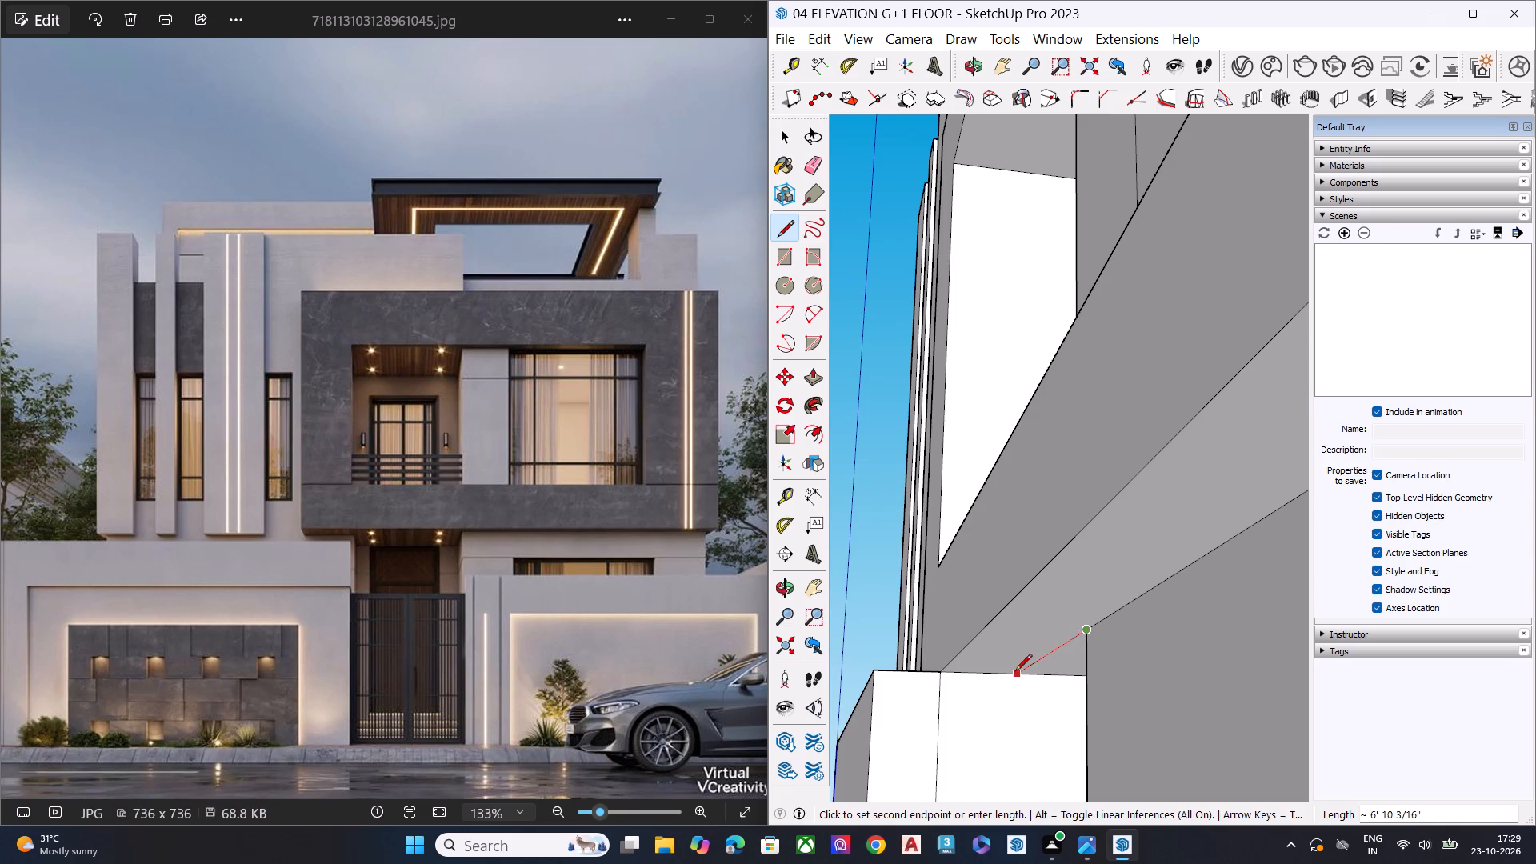
pyautogui.press('space')
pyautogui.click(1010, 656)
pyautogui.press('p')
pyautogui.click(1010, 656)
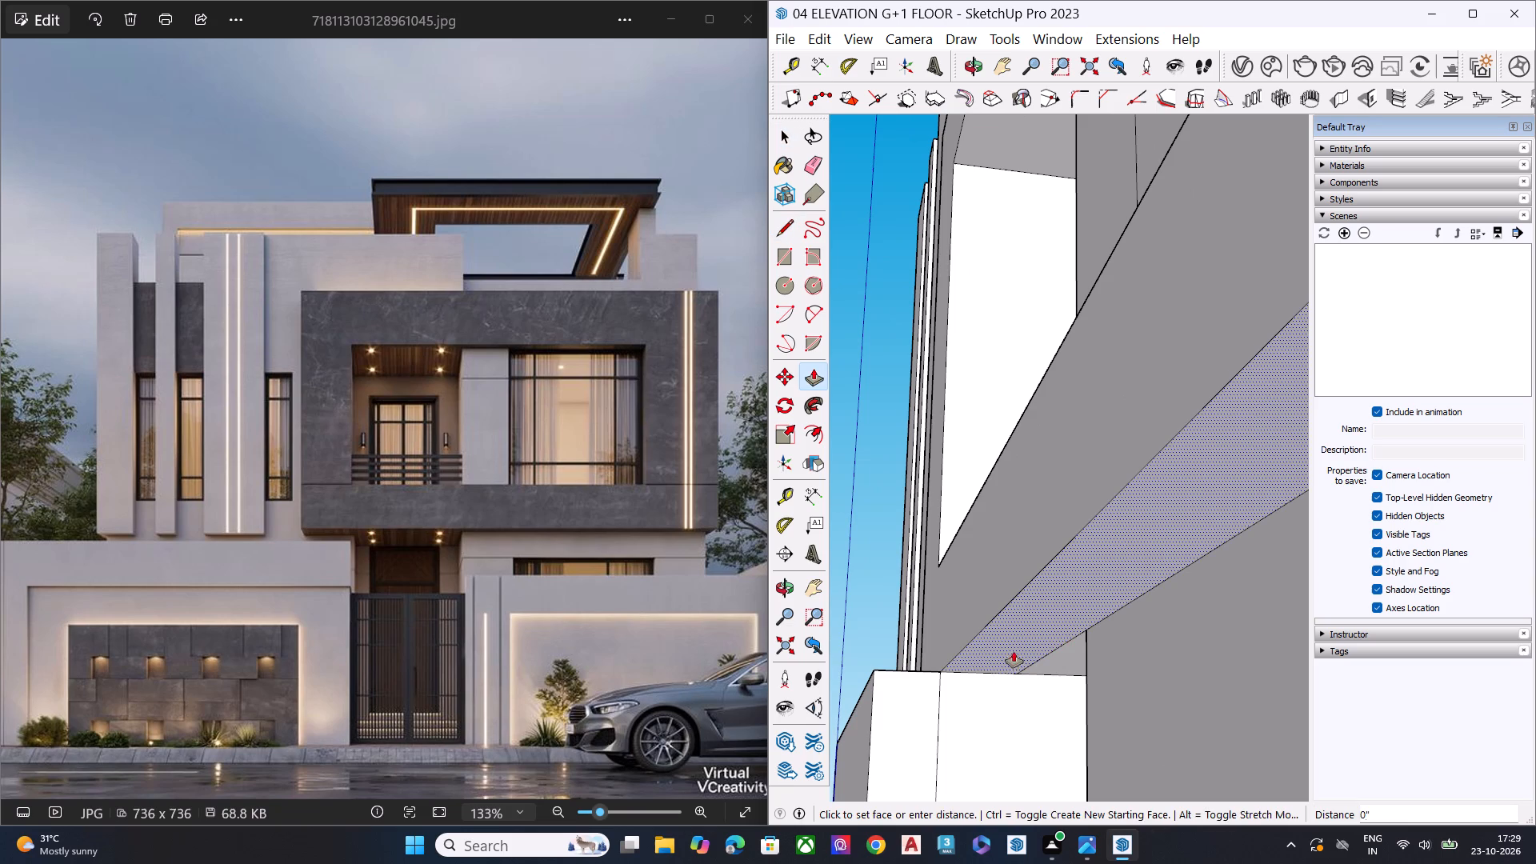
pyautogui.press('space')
# Draw a line across the frame's left side face, level with the frame's bottom edge, to separate the portion below it.
pyautogui.moveTo(996, 697); pyautogui.dragTo(1113, 845, button='middle')
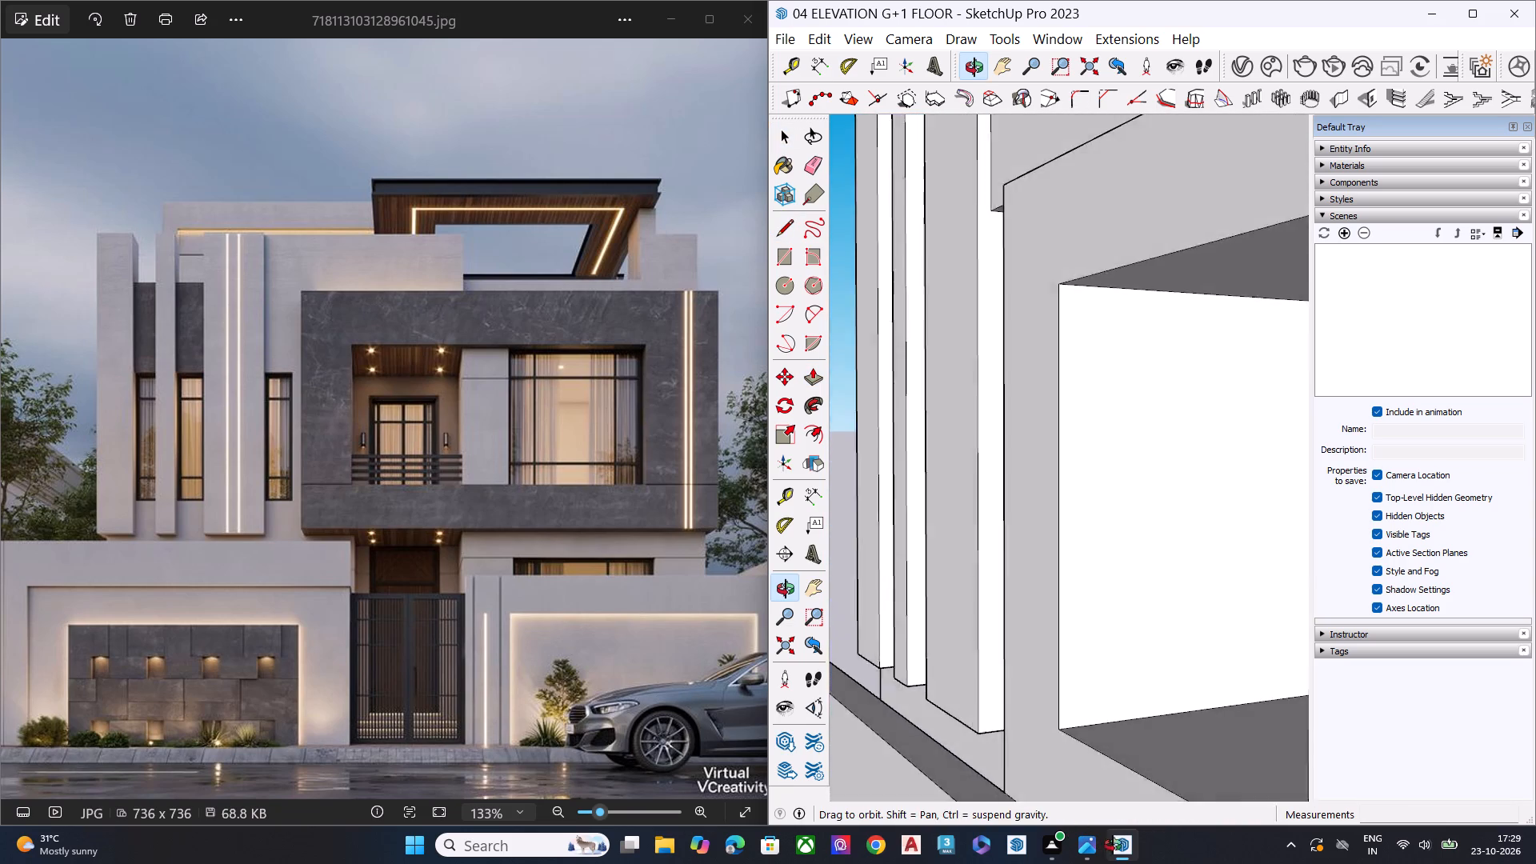
pyautogui.moveTo(1113, 845); pyautogui.dragTo(1158, 816, button='middle')
pyautogui.scroll(-10, 1124, 710)
pyautogui.scroll(1, 996, 672)
pyautogui.moveTo(996, 672); pyautogui.dragTo(1533, 748, button='middle')
pyautogui.moveTo(1153, 710); pyautogui.dragTo(1527, 732, button='middle')
pyautogui.moveTo(1152, 726); pyautogui.dragTo(1240, 717, button='middle')
pyautogui.scroll(8, 1182, 645)
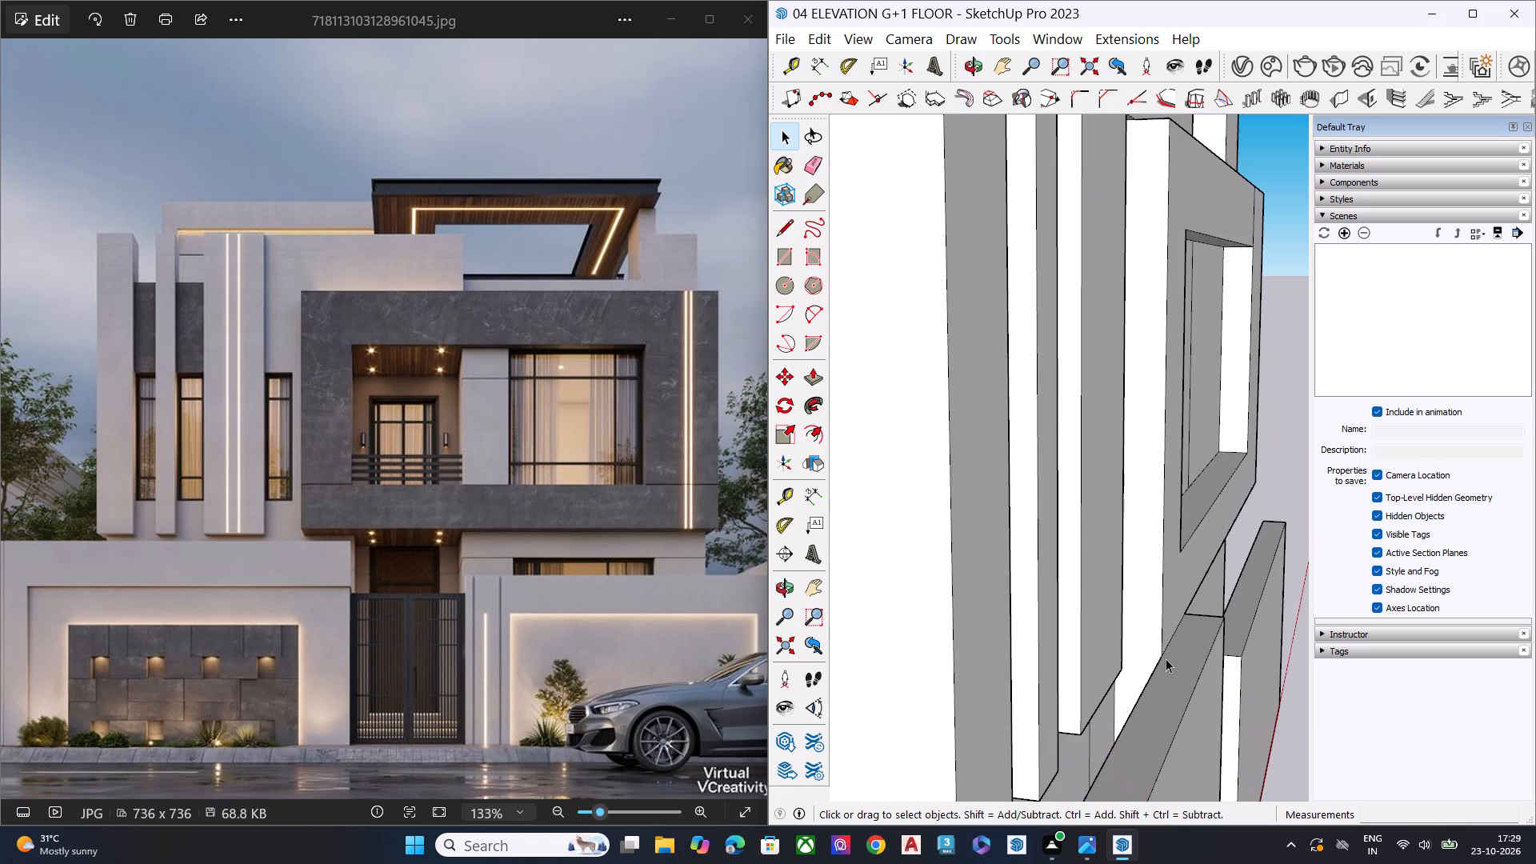
pyautogui.scroll(5, 1166, 658)
pyautogui.press('l')
pyautogui.click(1161, 650)
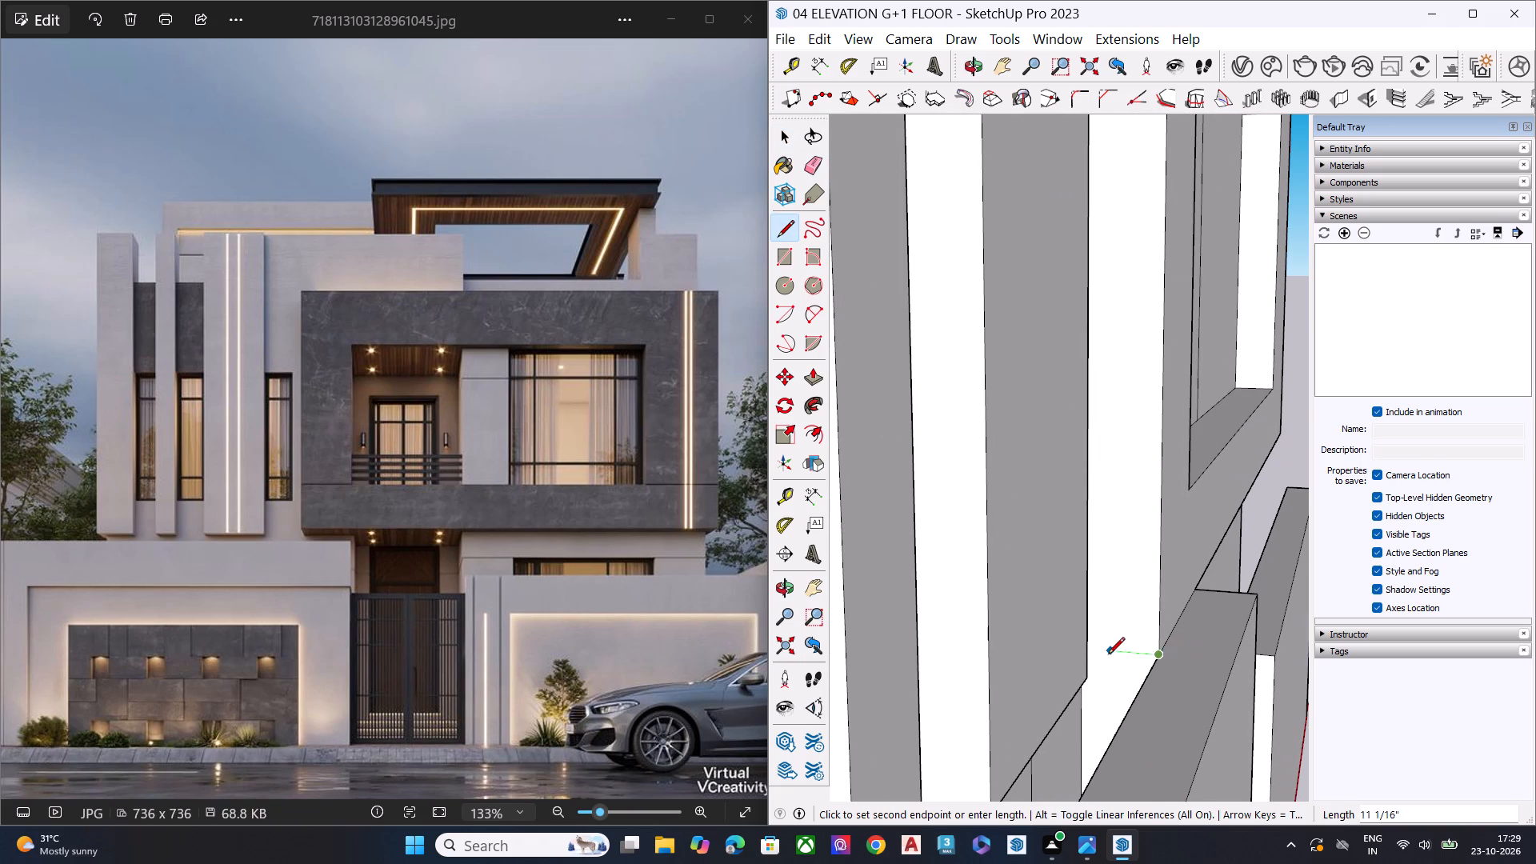
pyautogui.scroll(7, 1108, 655)
pyautogui.moveTo(1098, 656); pyautogui.dragTo(990, 678, button='middle')
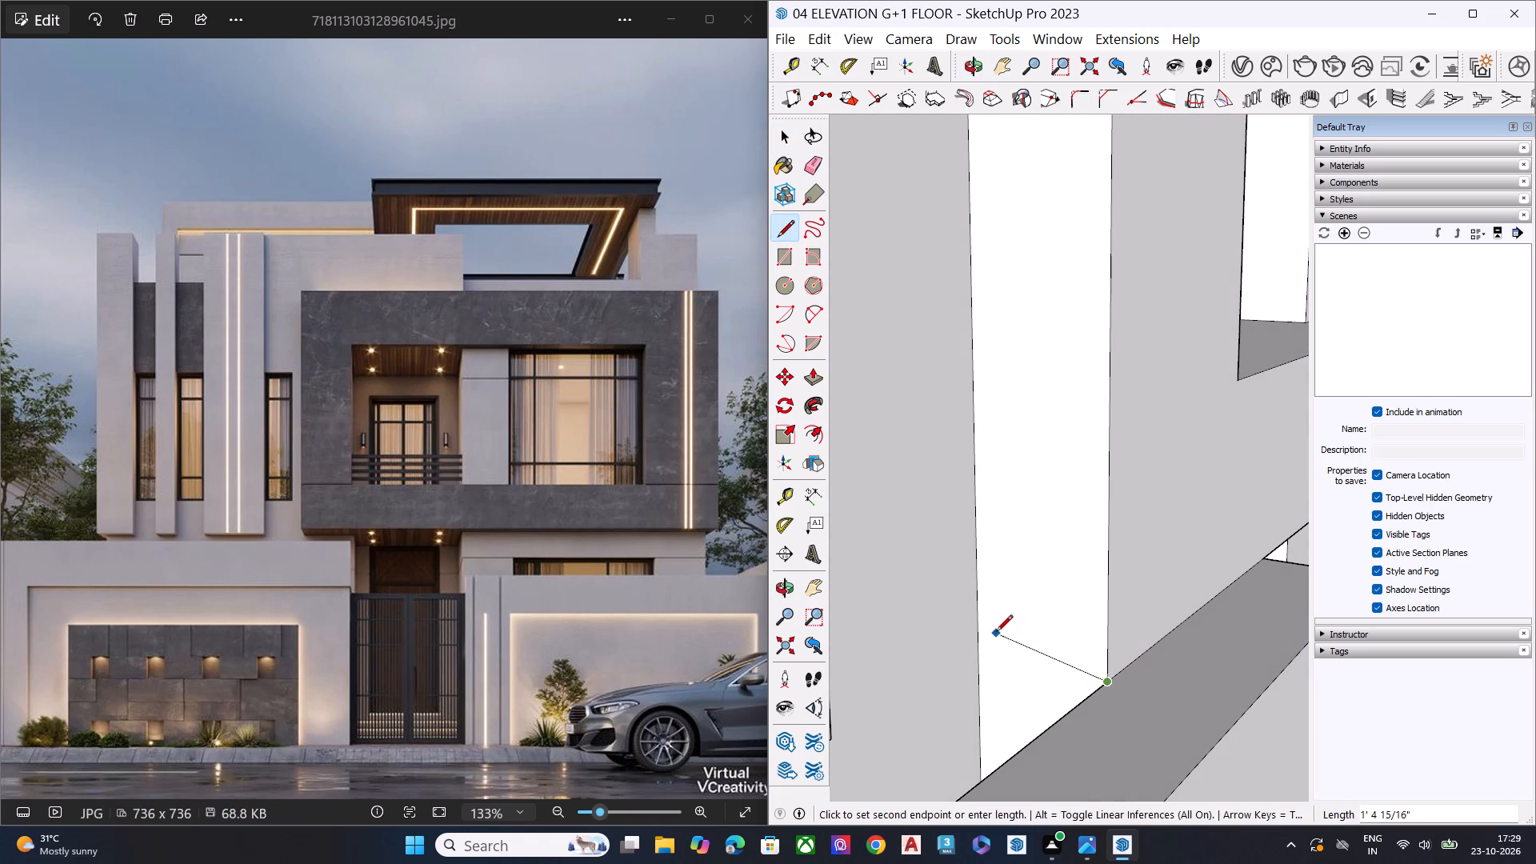
pyautogui.click(982, 650)
pyautogui.press('space')
# Push the side face below the projecting frame about 4' 10 5/8" through to the entrance recess, removing the block behind the boundary wall.
pyautogui.click(1025, 692)
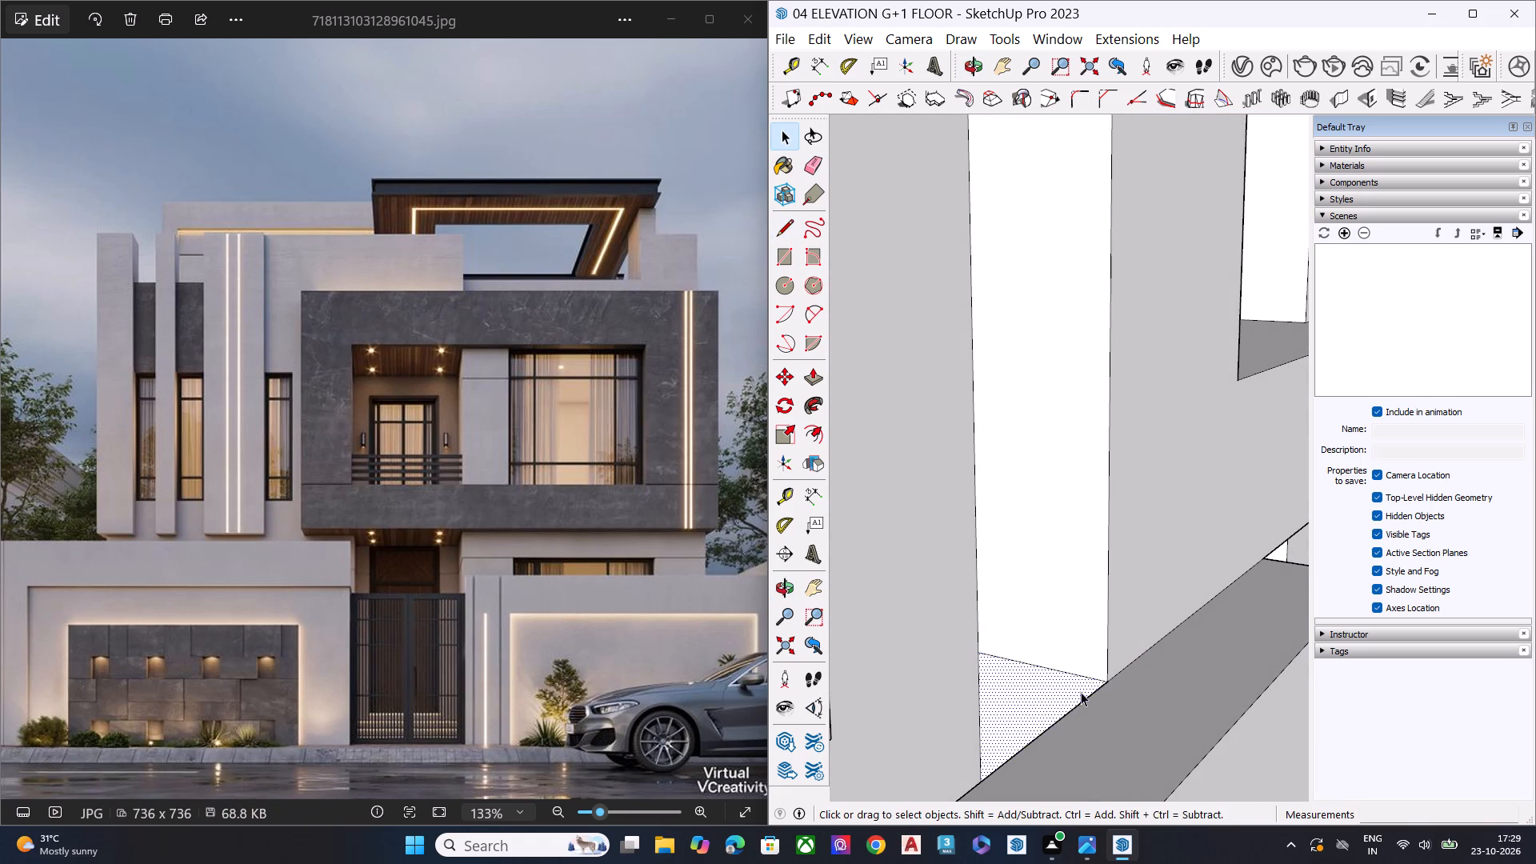
pyautogui.moveTo(1076, 691); pyautogui.dragTo(904, 708, button='middle')
pyautogui.press('p')
pyautogui.click(894, 666)
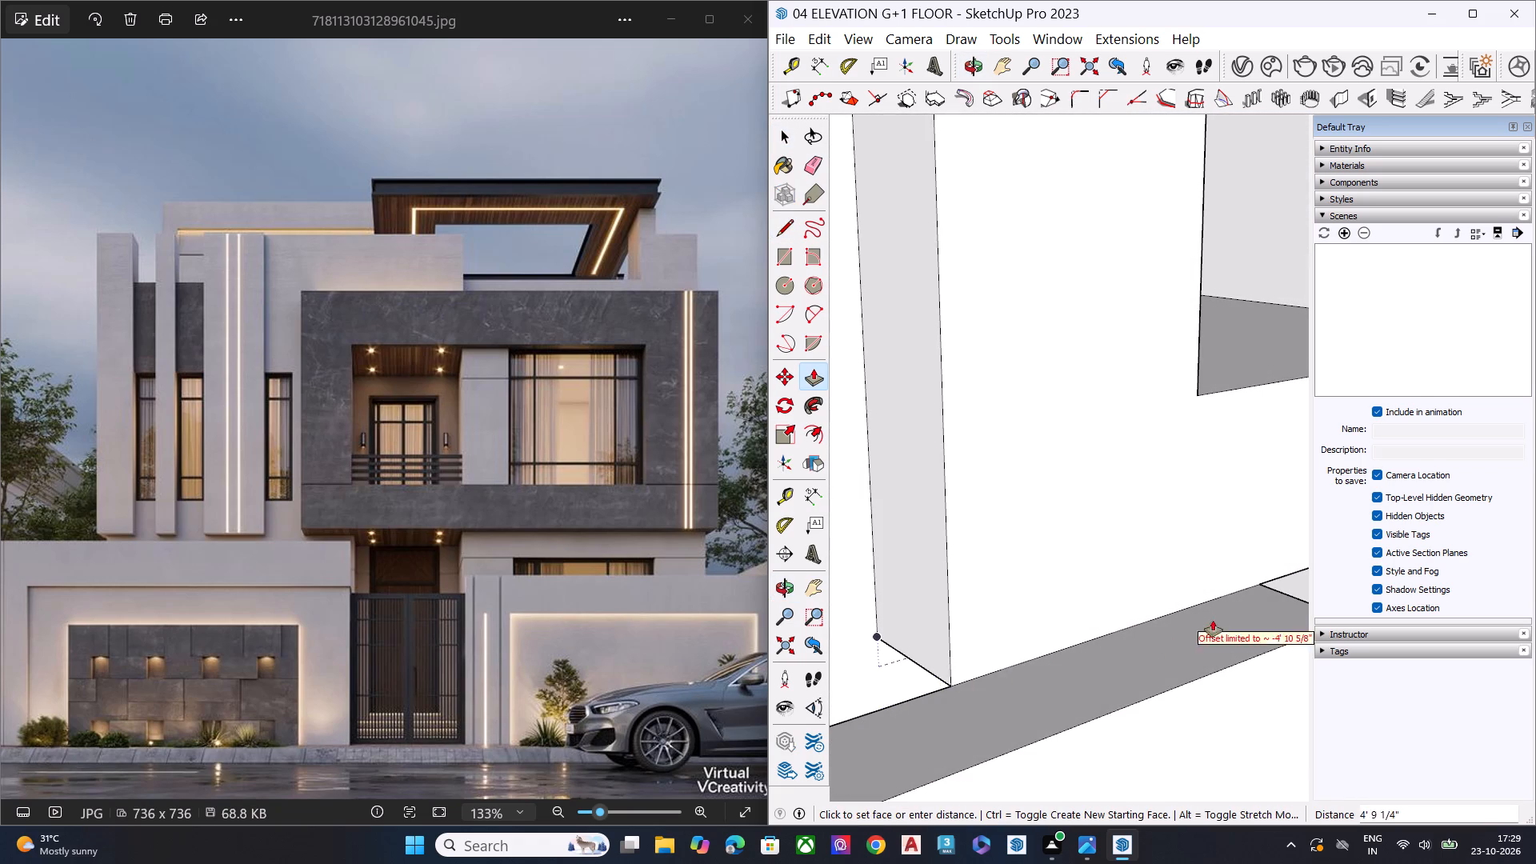
pyautogui.moveTo(1233, 611); pyautogui.dragTo(488, 454, button='middle')
pyautogui.click(1082, 631)
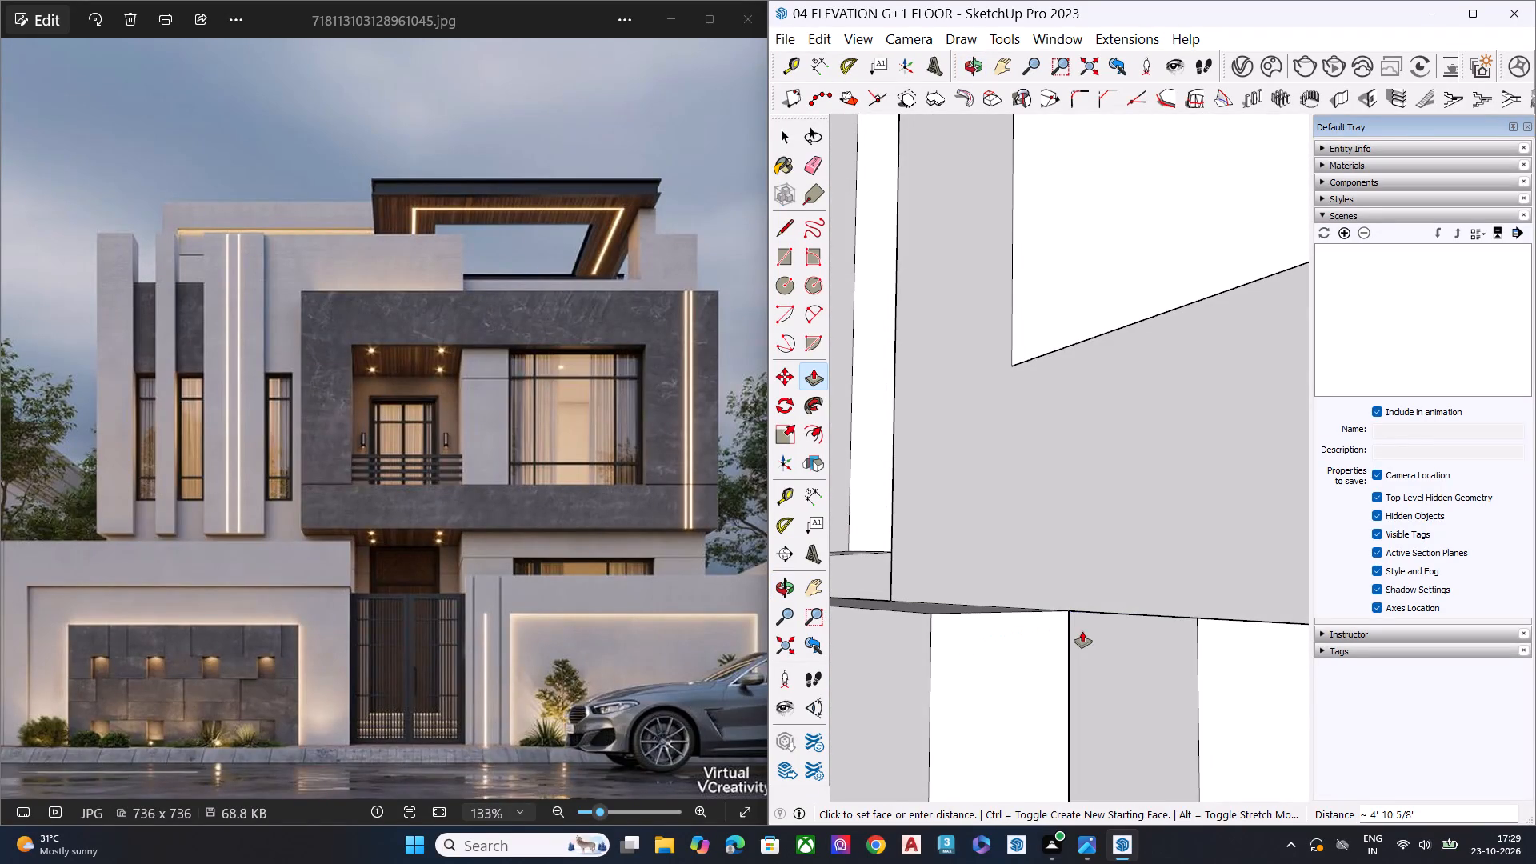
pyautogui.press('space')
# Restore the full model view and inspect the opened area beneath the projecting frame beside the left boundary wall.
pyautogui.moveTo(1086, 628); pyautogui.dragTo(980, 498, button='middle')
pyautogui.moveTo(1041, 570); pyautogui.dragTo(955, 500, button='middle')
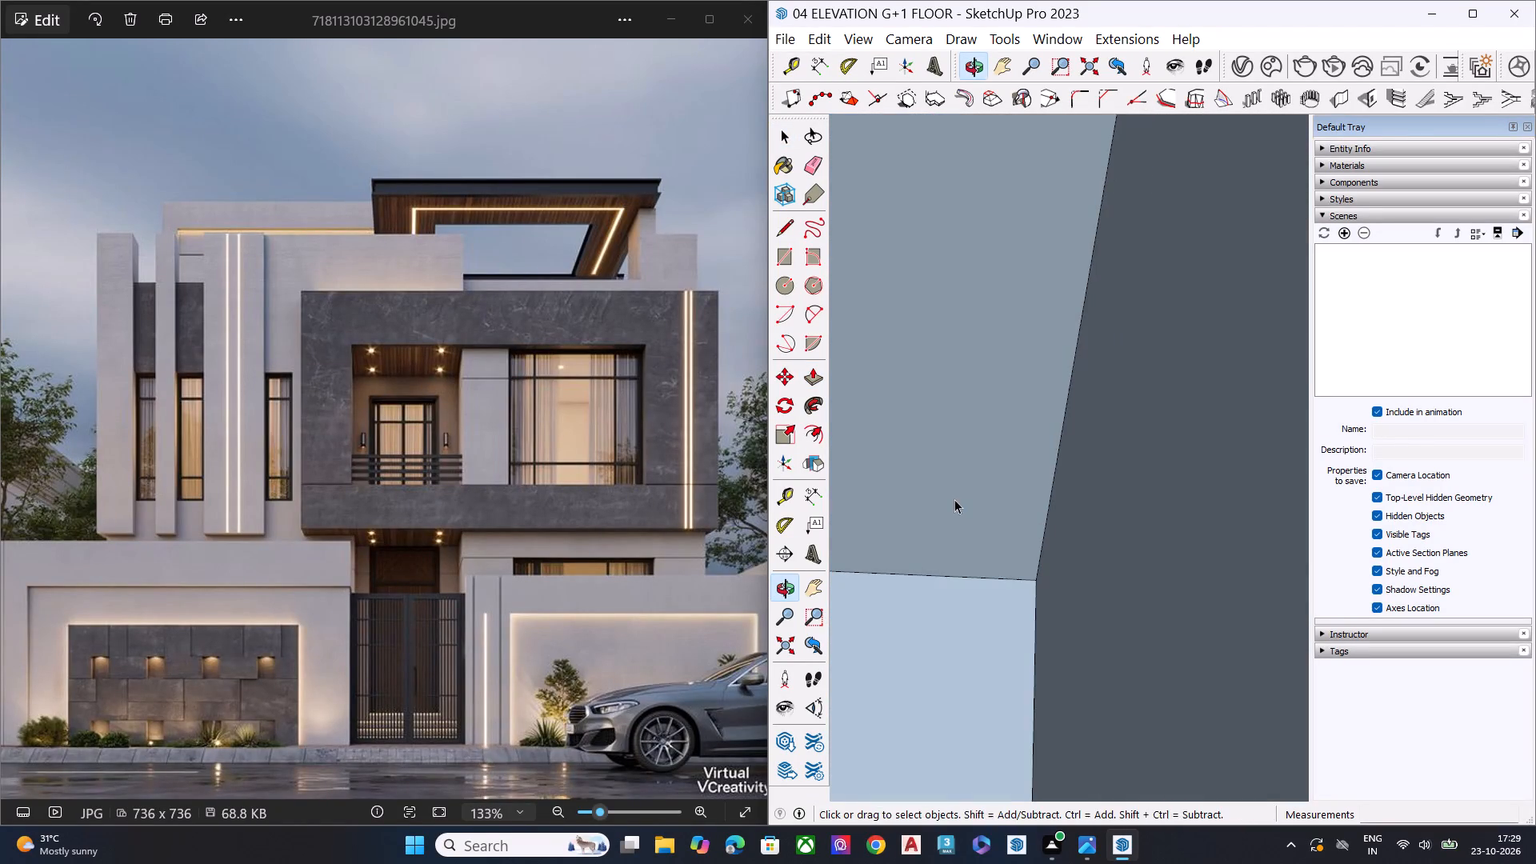
pyautogui.moveTo(1040, 536); pyautogui.dragTo(1229, 596, button='middle')
pyautogui.scroll(-4, 1097, 579)
pyautogui.scroll(1, 1109, 580)
pyautogui.scroll(-7, 1131, 583)
pyautogui.scroll(2, 1149, 613)
pyautogui.scroll(-2, 1138, 621)
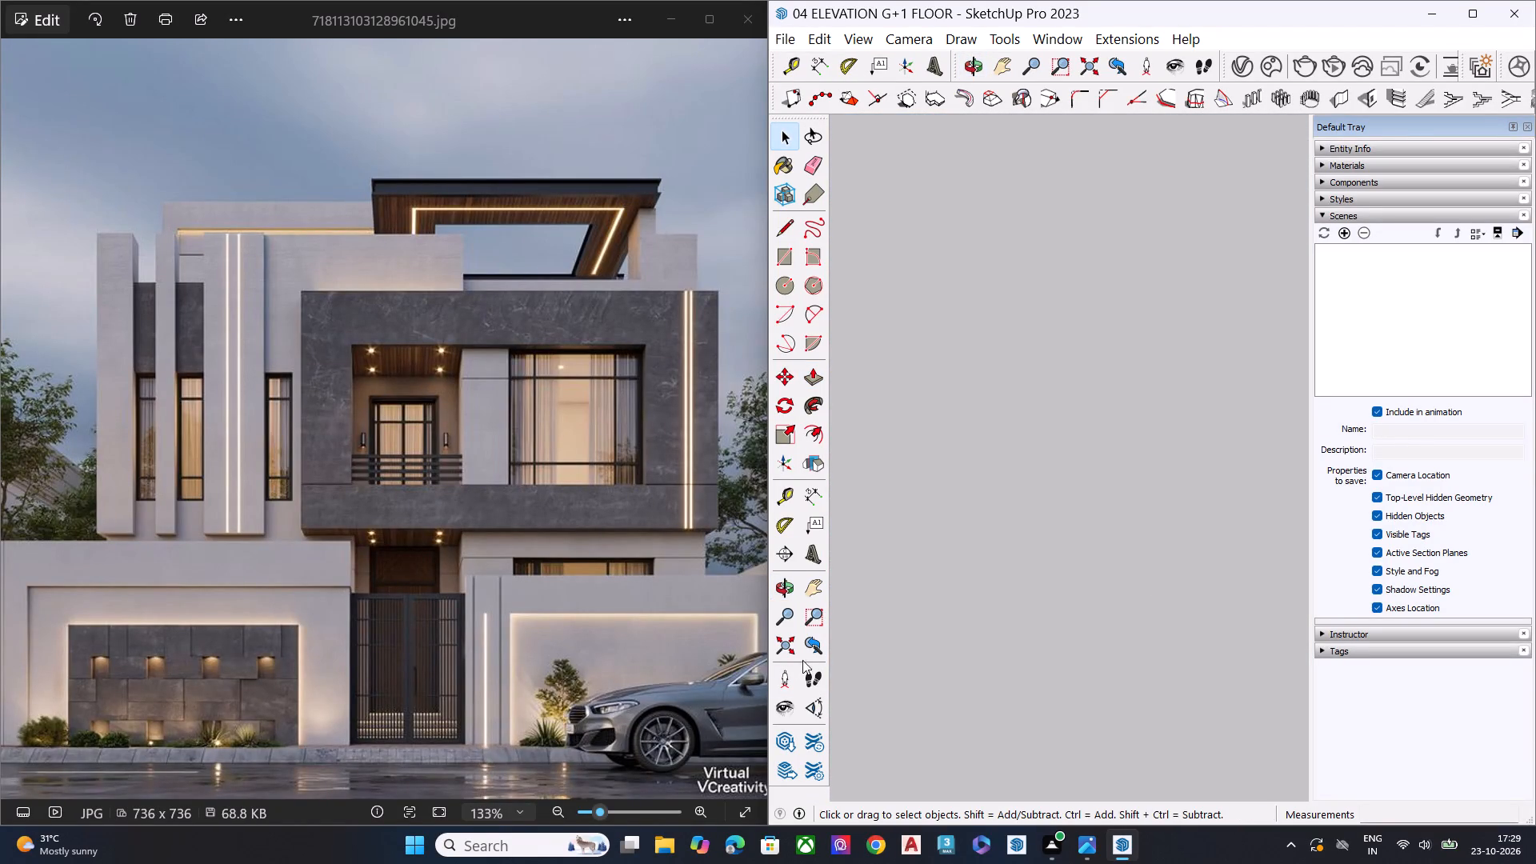
pyautogui.click(782, 650)
pyautogui.scroll(-4, 1069, 623)
pyautogui.scroll(1, 958, 556)
pyautogui.scroll(-3, 958, 555)
pyautogui.scroll(1, 958, 553)
pyautogui.scroll(-1, 956, 549)
pyautogui.scroll(15, 956, 549)
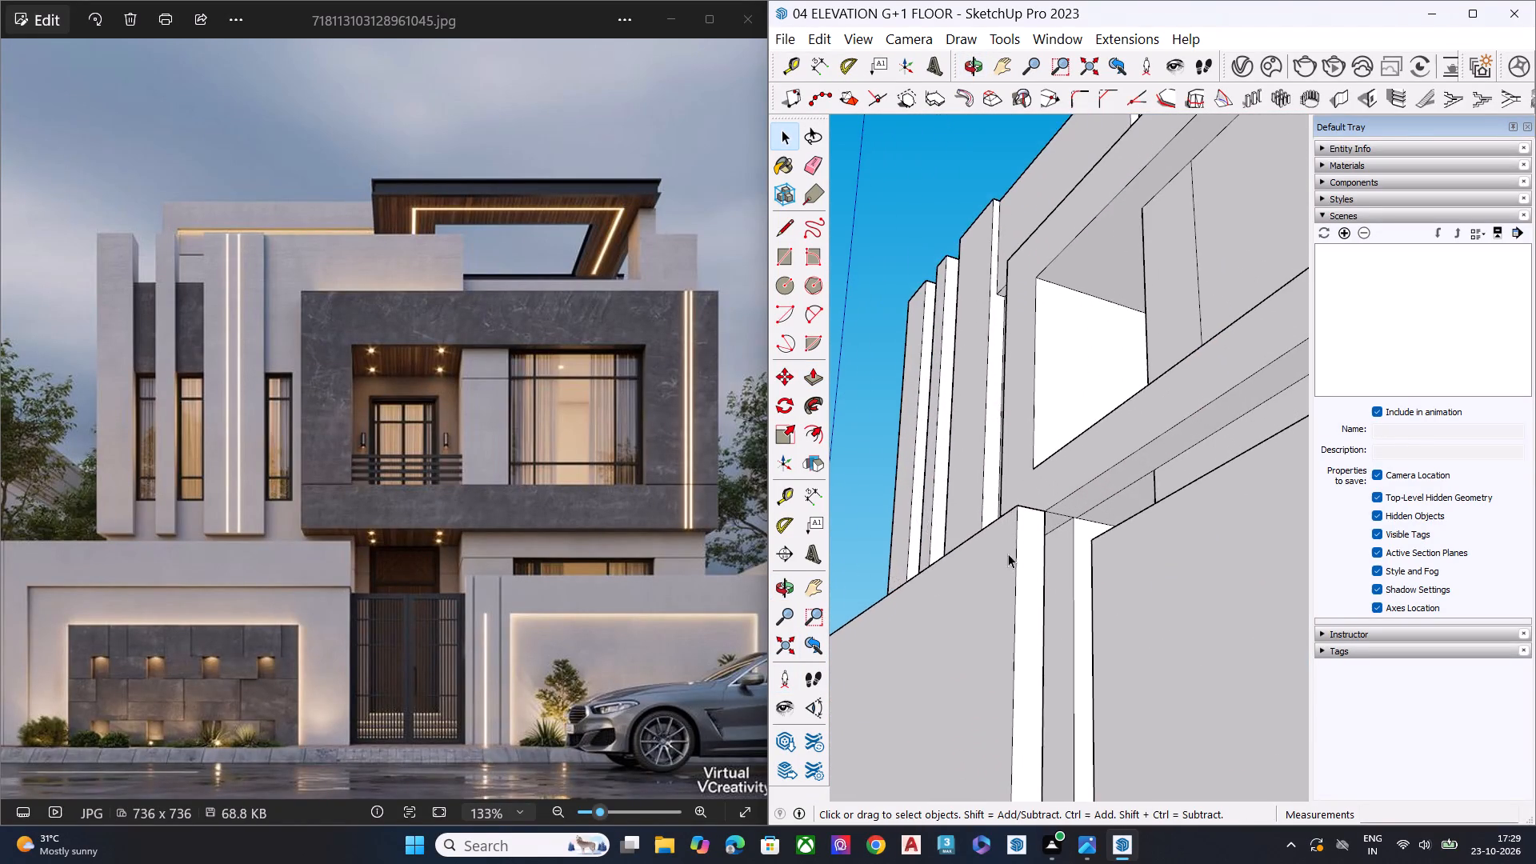
pyautogui.moveTo(1033, 540); pyautogui.dragTo(948, 513, button='middle')
pyautogui.scroll(3, 1038, 495)
pyautogui.scroll(-1, 1038, 493)
pyautogui.scroll(4, 1038, 493)
pyautogui.scroll(-1, 1022, 502)
pyautogui.scroll(10, 1017, 504)
pyautogui.scroll(-1, 980, 515)
pyautogui.scroll(1, 980, 515)
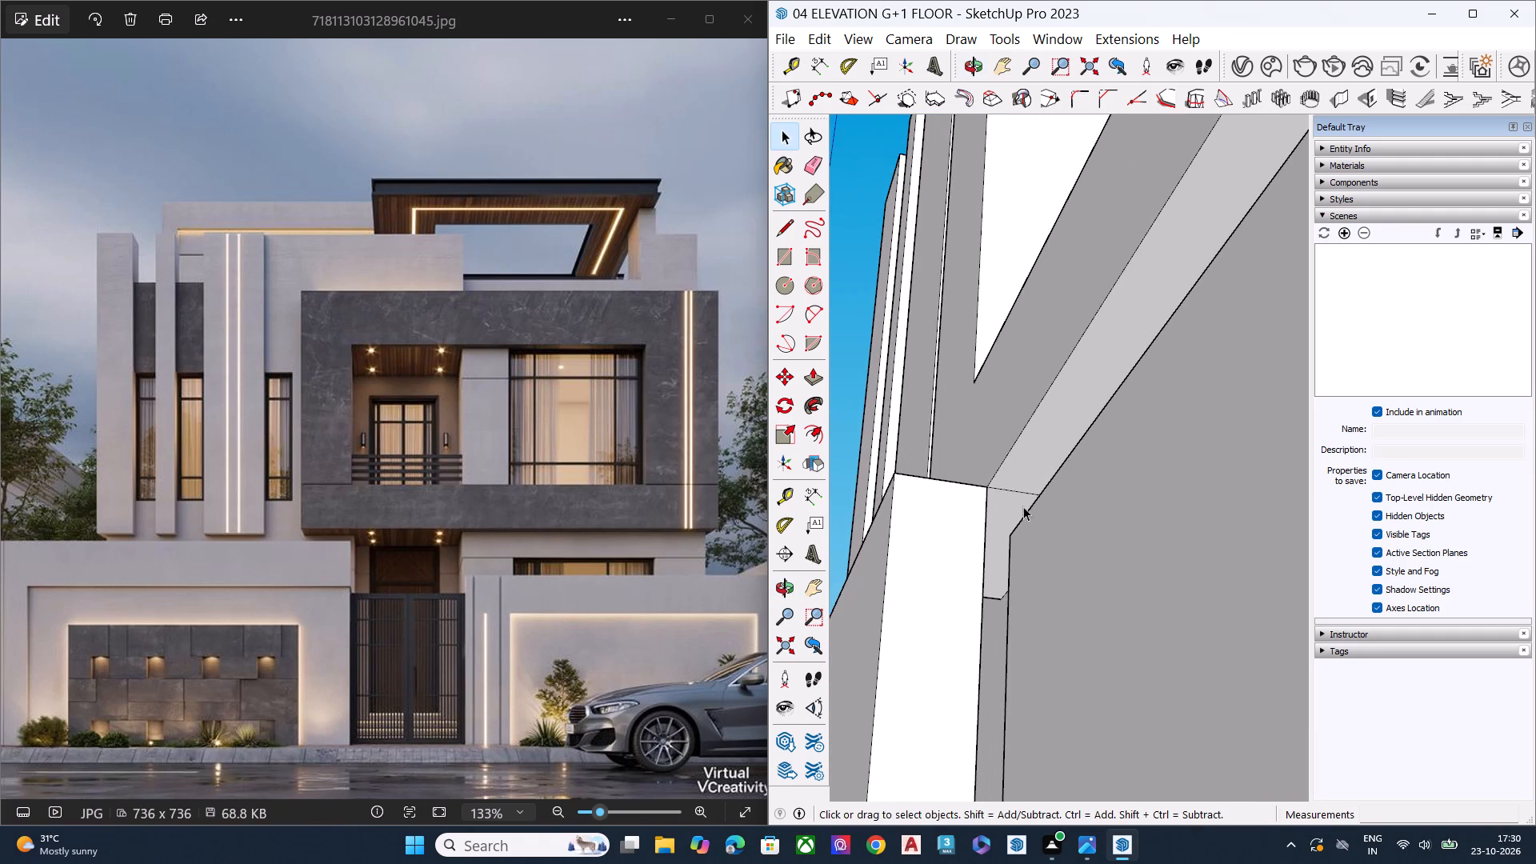
pyautogui.moveTo(1033, 516); pyautogui.dragTo(1114, 630, button='middle')
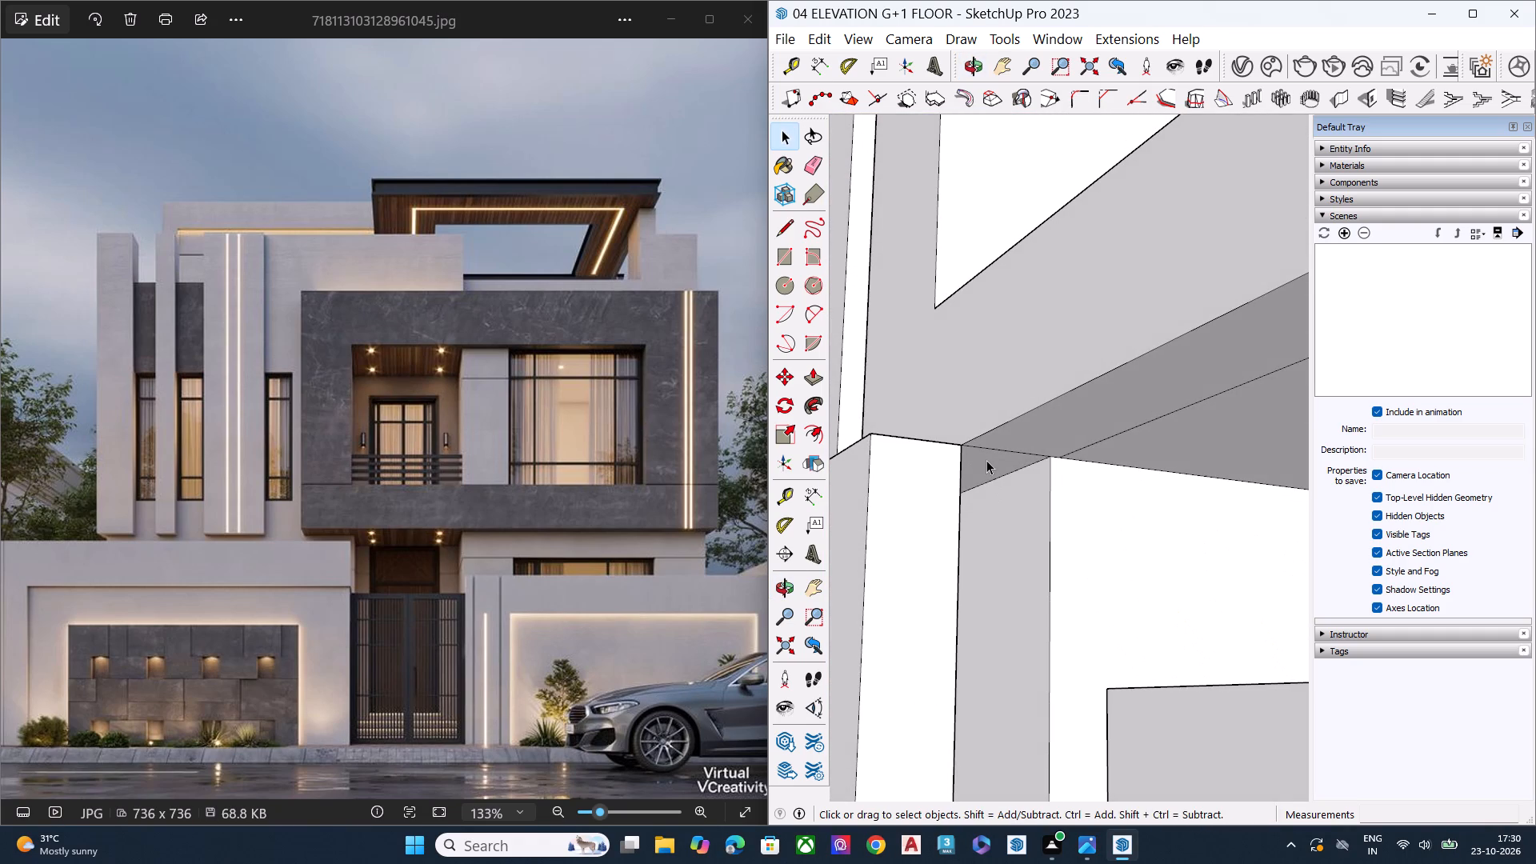
# Lower the left boundary wall's top face about 10 5/16" below the projecting frame's underside.
pyautogui.scroll(-9, 991, 528)
pyautogui.moveTo(950, 561); pyautogui.dragTo(1007, 733, button='middle')
pyautogui.scroll(6, 998, 715)
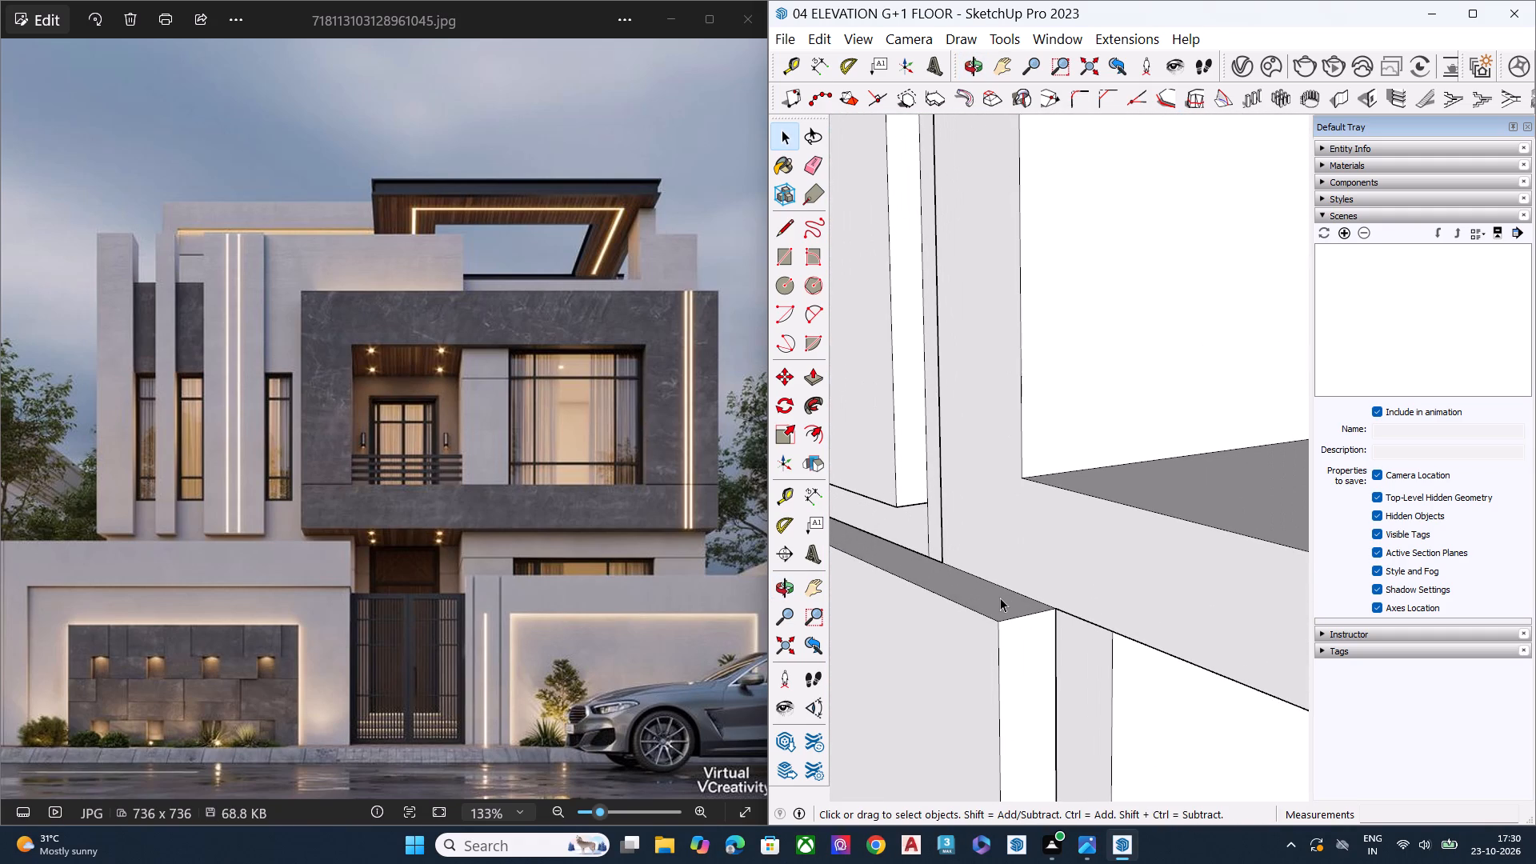
pyautogui.click(1000, 598)
pyautogui.press('p')
pyautogui.click(1000, 598)
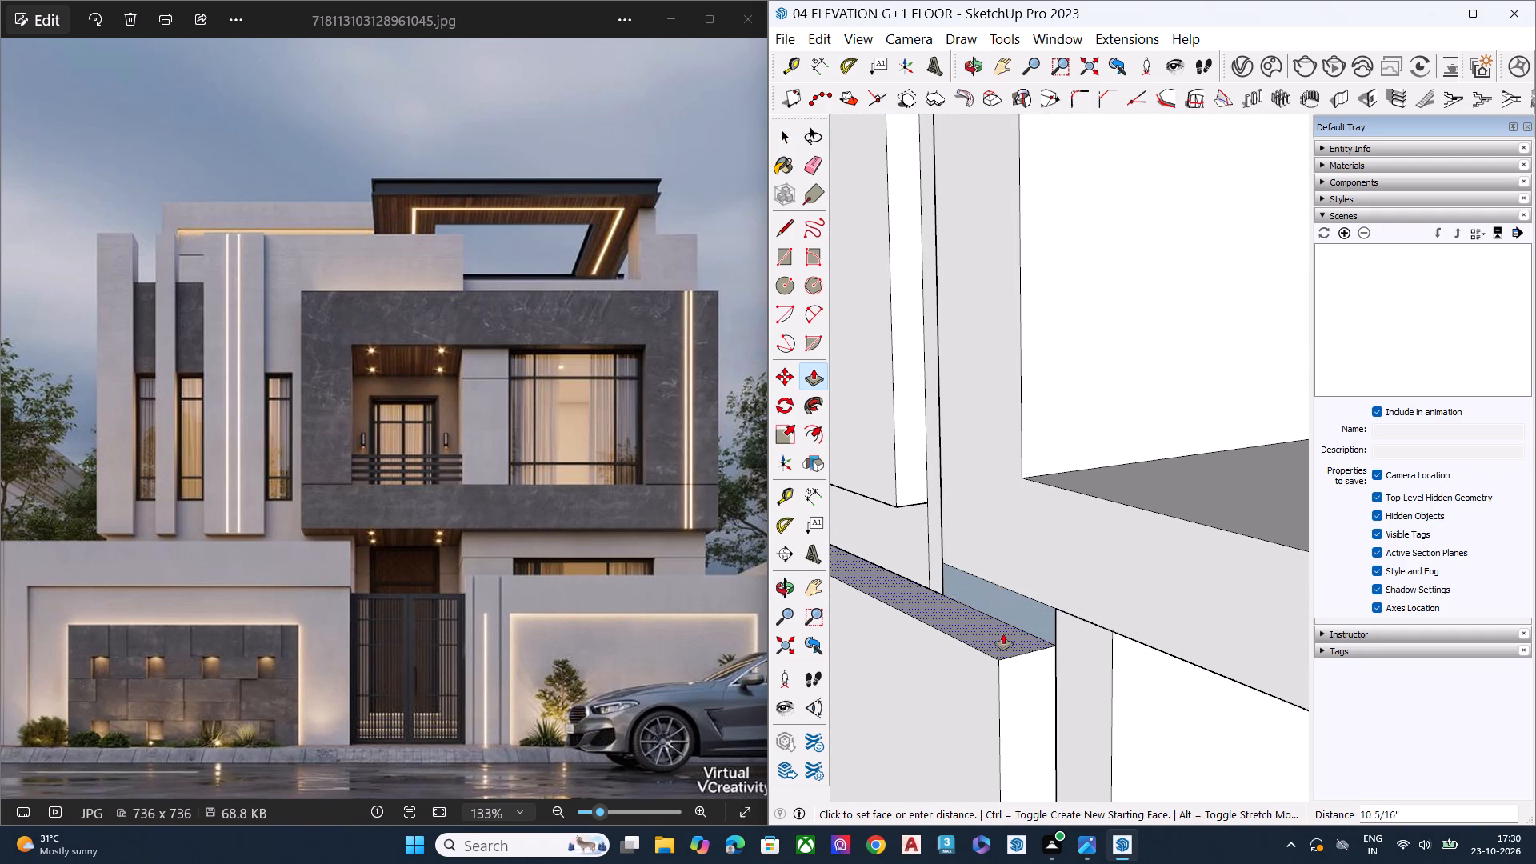
pyautogui.click(1003, 634)
pyautogui.press('space')
# Delete the leftover vertical face between the projecting frame's bottom edge and the lowered left boundary wall.
pyautogui.click(1021, 603)
pyautogui.press('Delete')
pyautogui.moveTo(1038, 618); pyautogui.dragTo(1038, 606, button='middle')
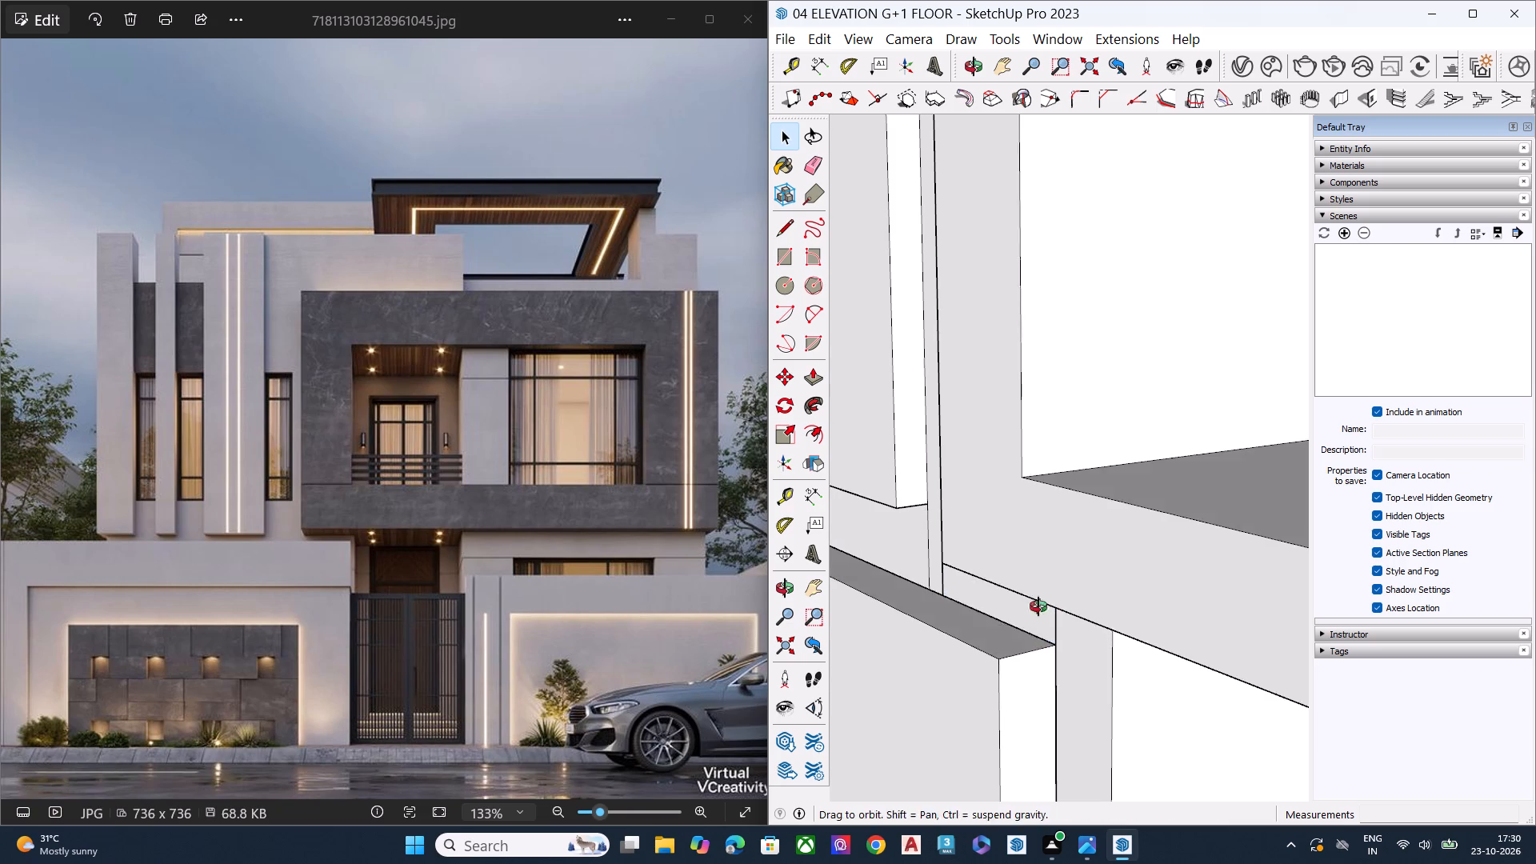
# Delete the two leftover vertical edges between the projecting frame's bottom edge and the lowered left boundary wall.
pyautogui.moveTo(1038, 606); pyautogui.dragTo(1059, 538, button='middle')
pyautogui.scroll(2, 1060, 608)
pyautogui.scroll(-1, 1059, 613)
pyautogui.scroll(4, 1059, 613)
pyautogui.click(1063, 601)
pyautogui.click(1066, 602)
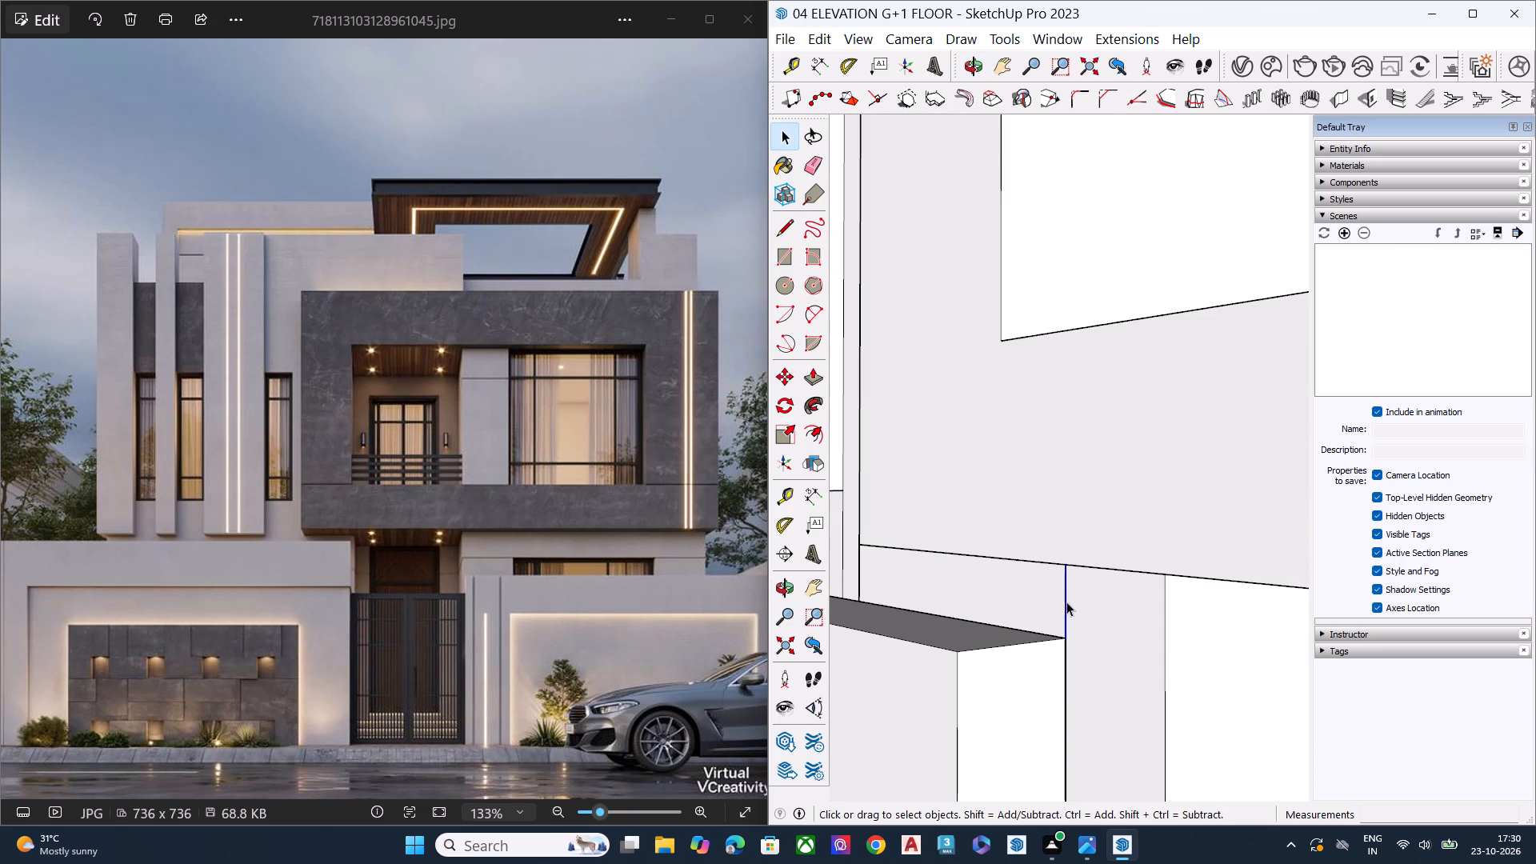
pyautogui.press('Delete')
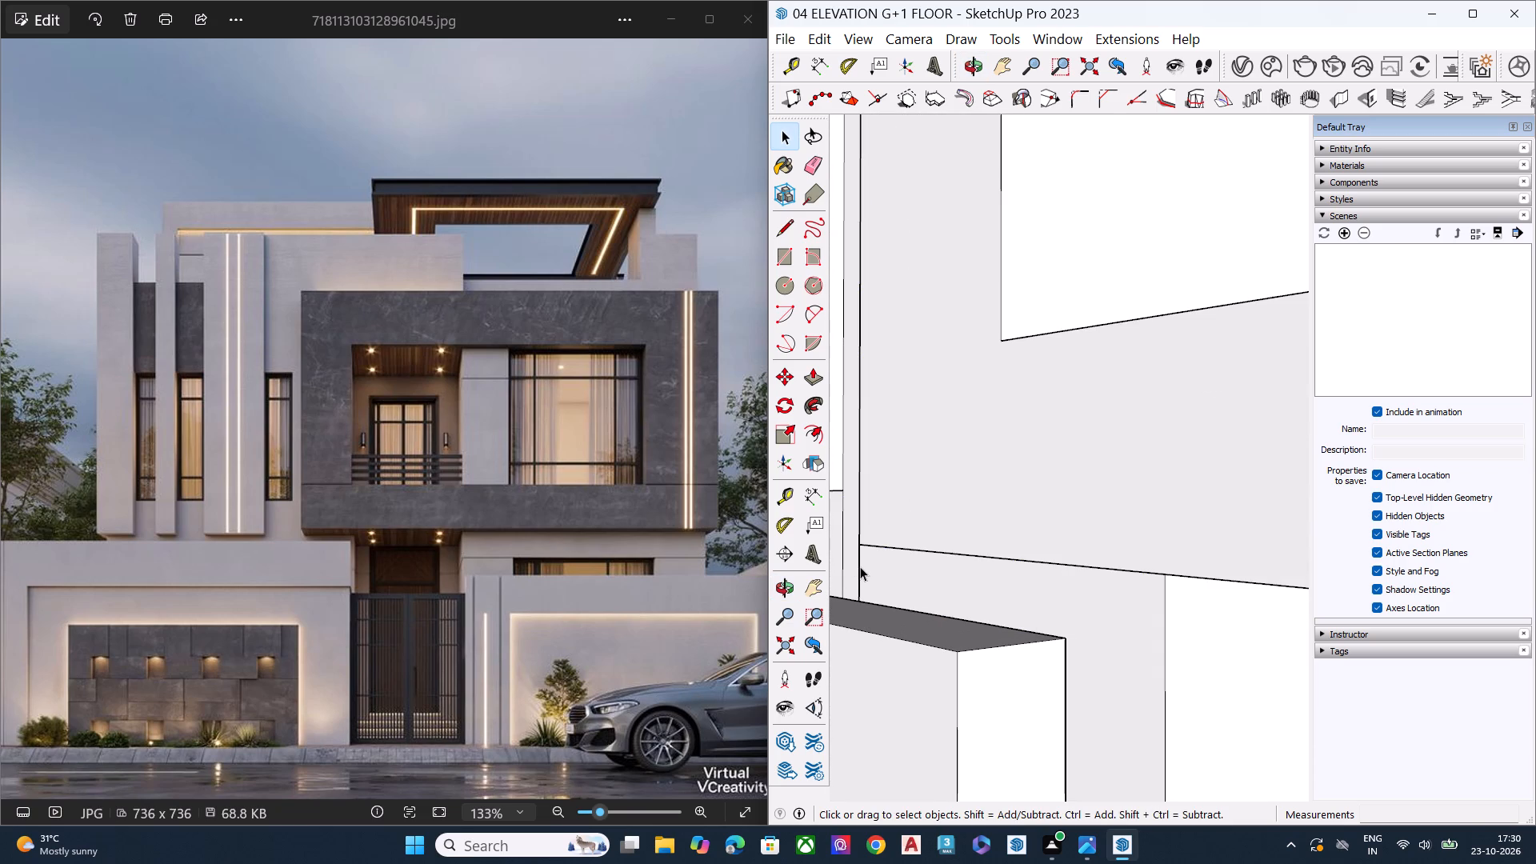
pyautogui.click(860, 566)
pyautogui.press('Delete')
# Delete the stray edge crossing the projecting frame's underside behind the left boundary wall.
pyautogui.scroll(-3, 961, 634)
pyautogui.scroll(1, 981, 646)
pyautogui.scroll(-2, 982, 646)
pyautogui.scroll(2, 997, 656)
pyautogui.scroll(-2, 1012, 662)
pyautogui.moveTo(987, 674); pyautogui.dragTo(1048, 612, button='middle')
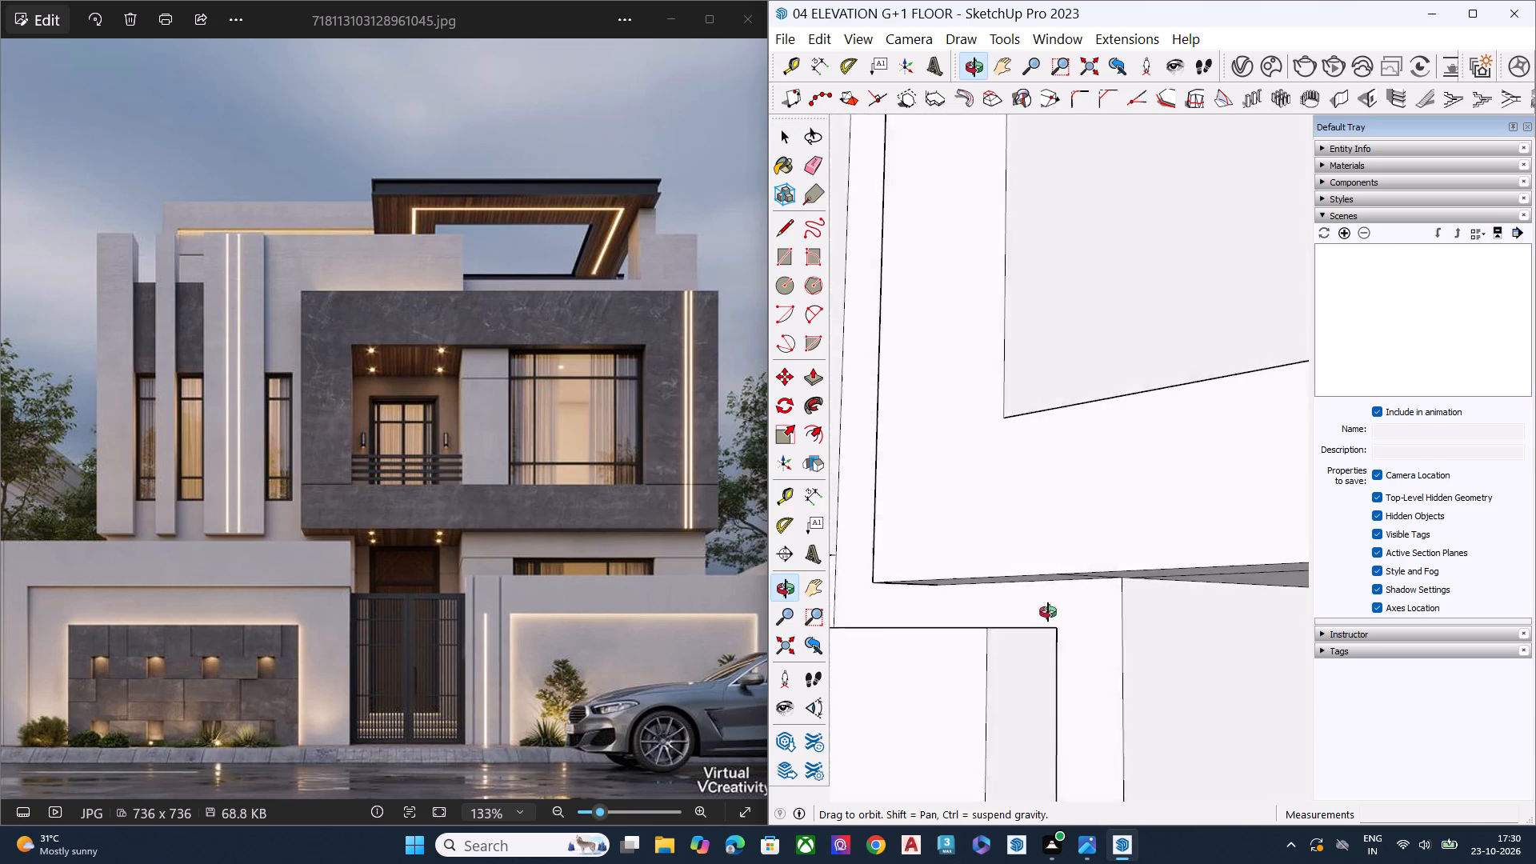
pyautogui.moveTo(1048, 612); pyautogui.dragTo(1026, 518, button='middle')
pyautogui.scroll(4, 1083, 560)
pyautogui.click(1087, 549)
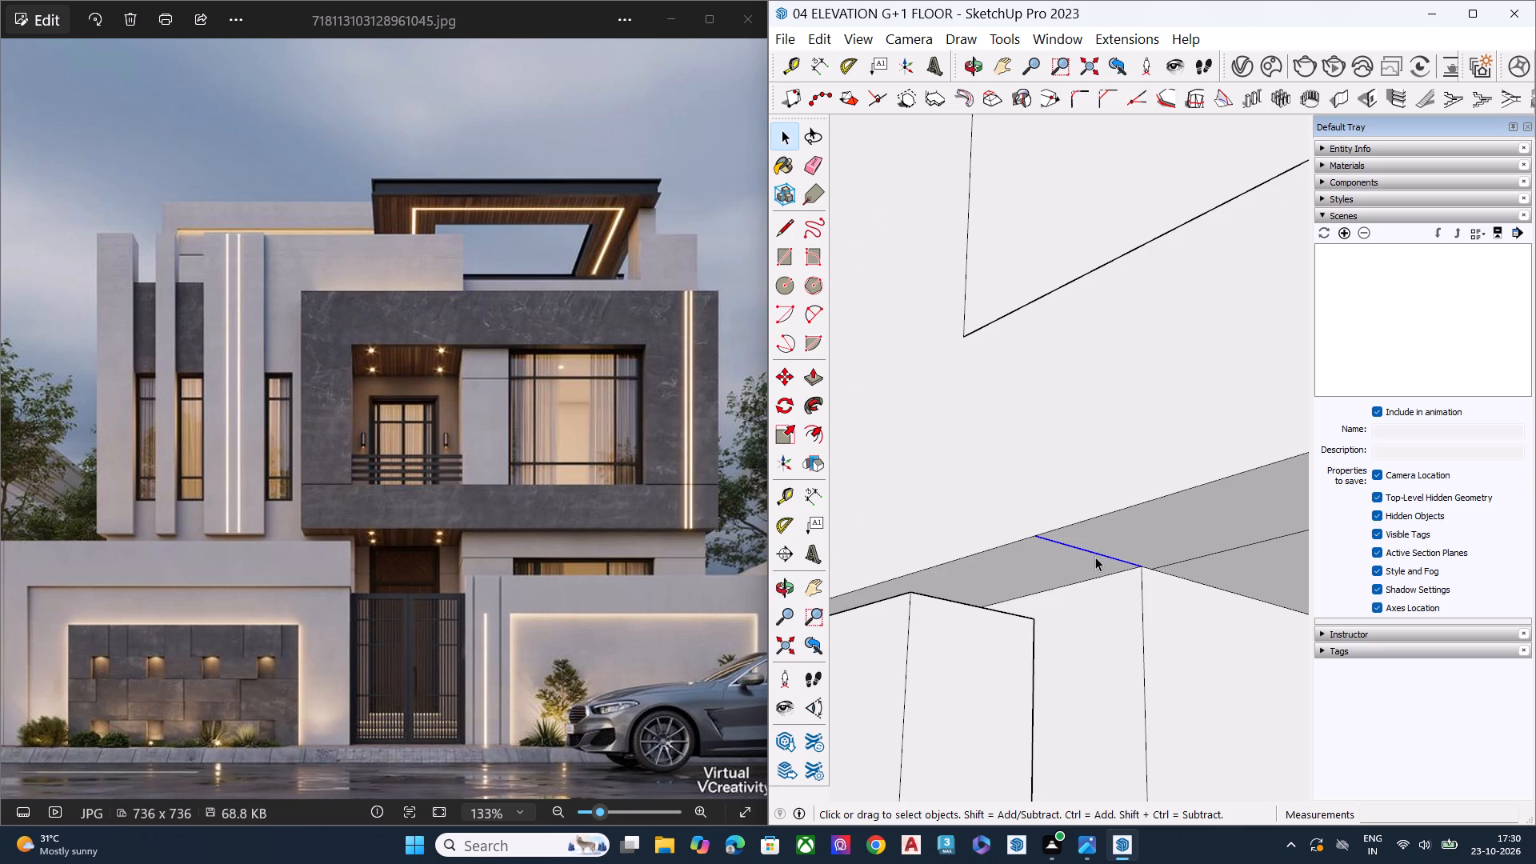
pyautogui.press('Delete')
# Delete the edge separating the small triangular area from the rest of the projecting frame's underside at the entrance recess.
pyautogui.scroll(-2, 974, 577)
pyautogui.scroll(2, 960, 577)
pyautogui.scroll(-5, 960, 577)
pyautogui.scroll(1, 974, 594)
pyautogui.scroll(-9, 967, 590)
pyautogui.moveTo(1074, 622); pyautogui.dragTo(1034, 464, button='middle')
pyautogui.scroll(5, 1022, 458)
pyautogui.click(1017, 457)
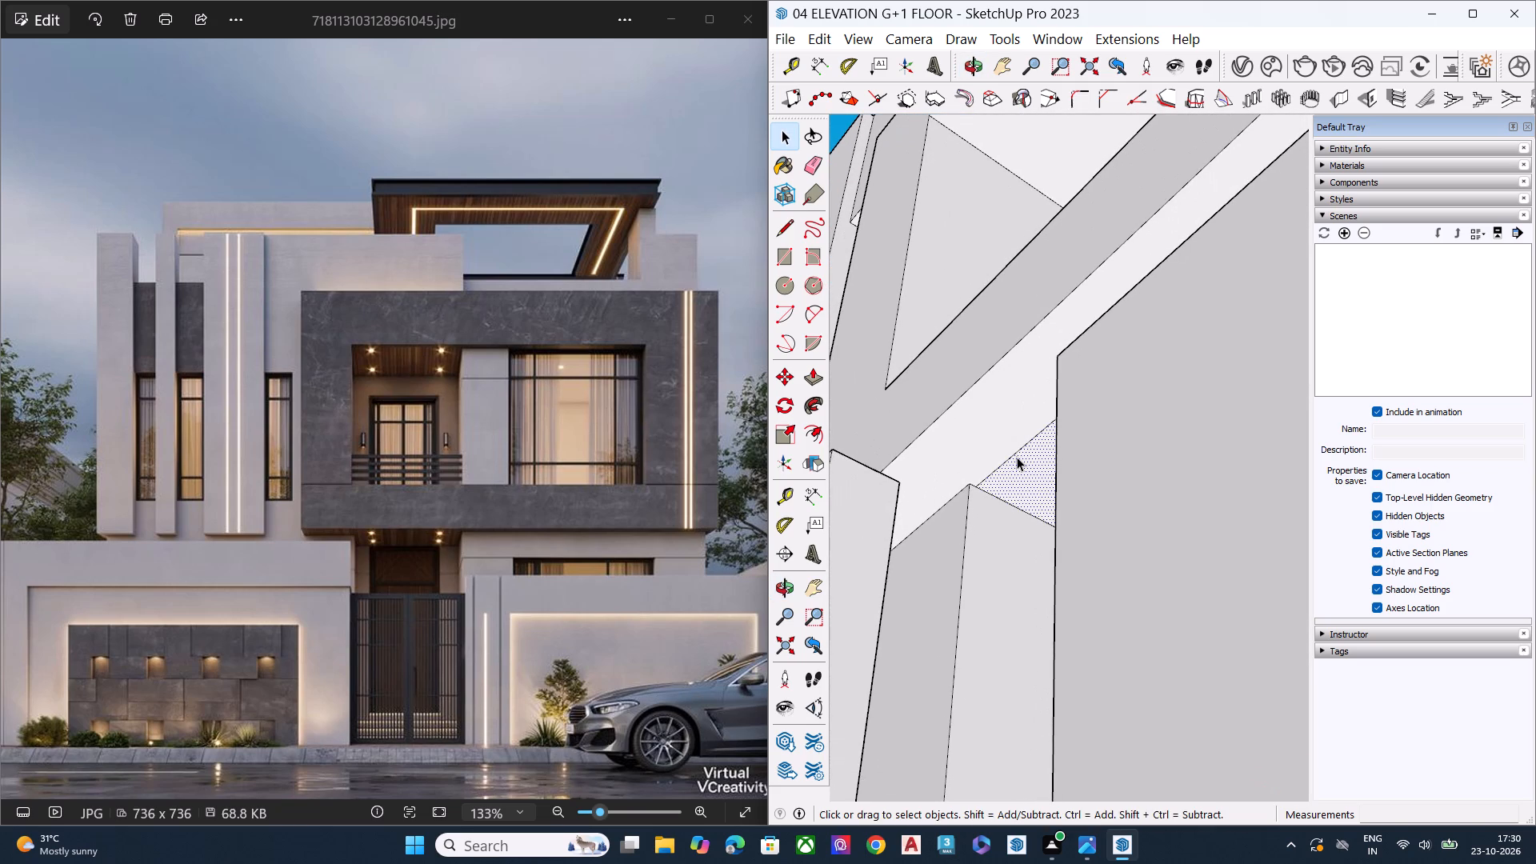
pyautogui.click(1015, 450)
pyautogui.press('Delete')
# Inspect the cleaned underside of the projecting frame and the full front elevation.
pyautogui.scroll(-2, 986, 467)
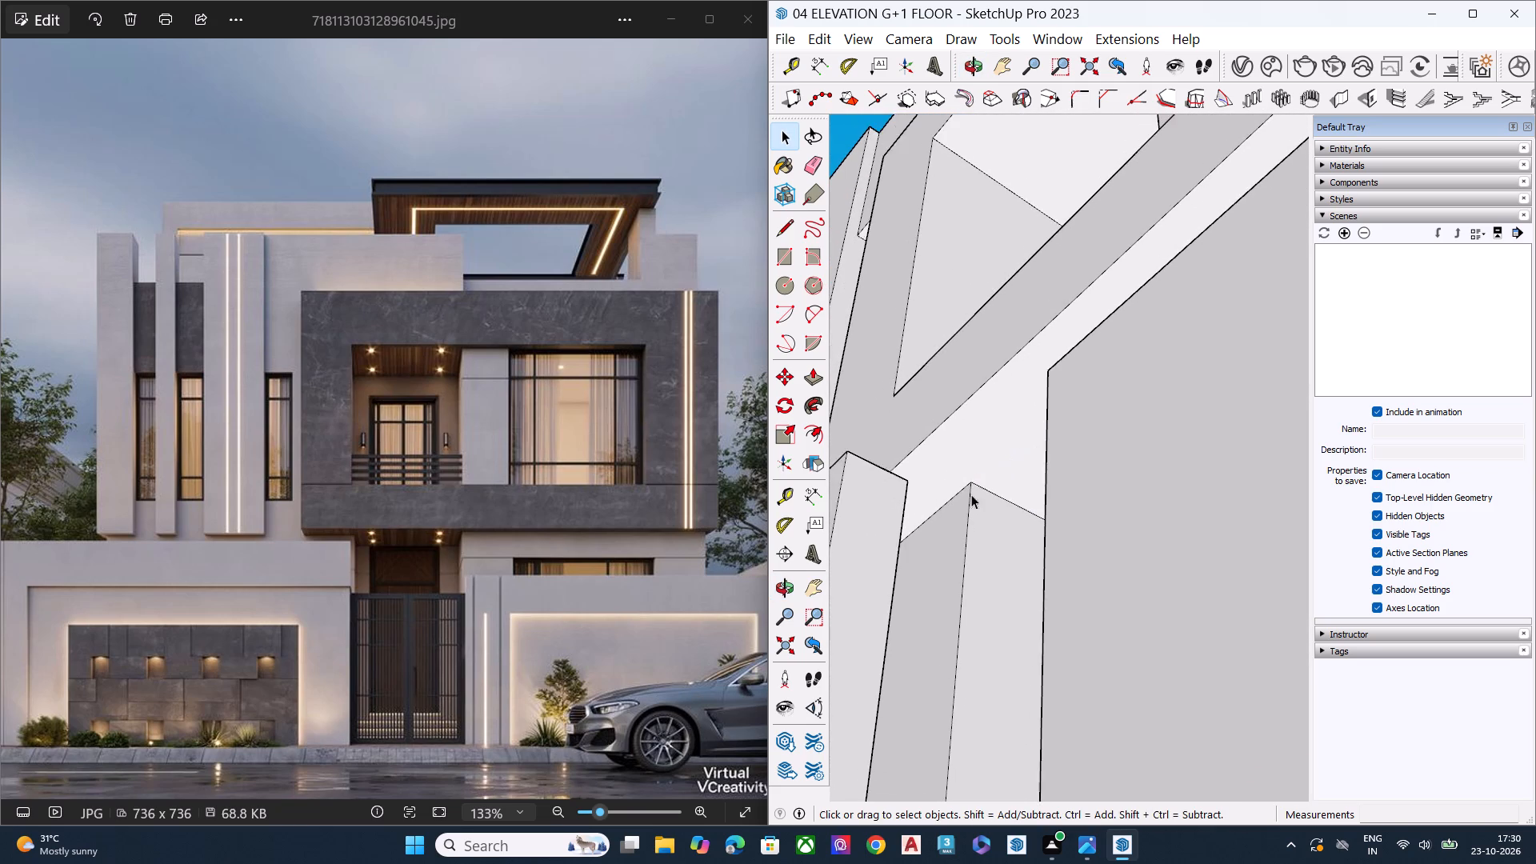
pyautogui.scroll(-6, 971, 494)
pyautogui.moveTo(992, 562); pyautogui.dragTo(1223, 831, button='middle')
pyautogui.scroll(-7, 1028, 385)
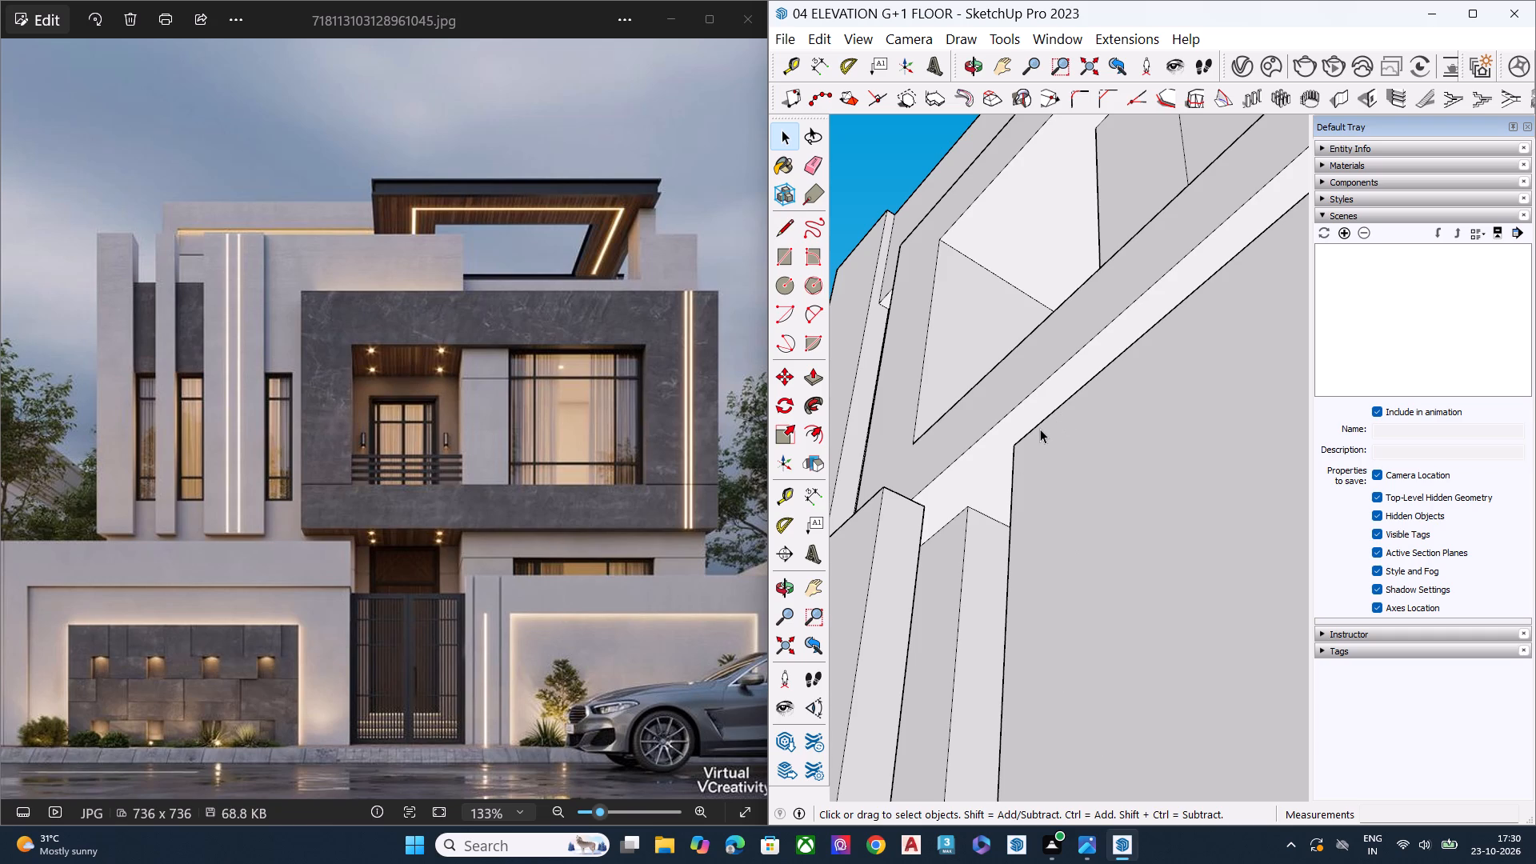
pyautogui.scroll(-2, 1022, 446)
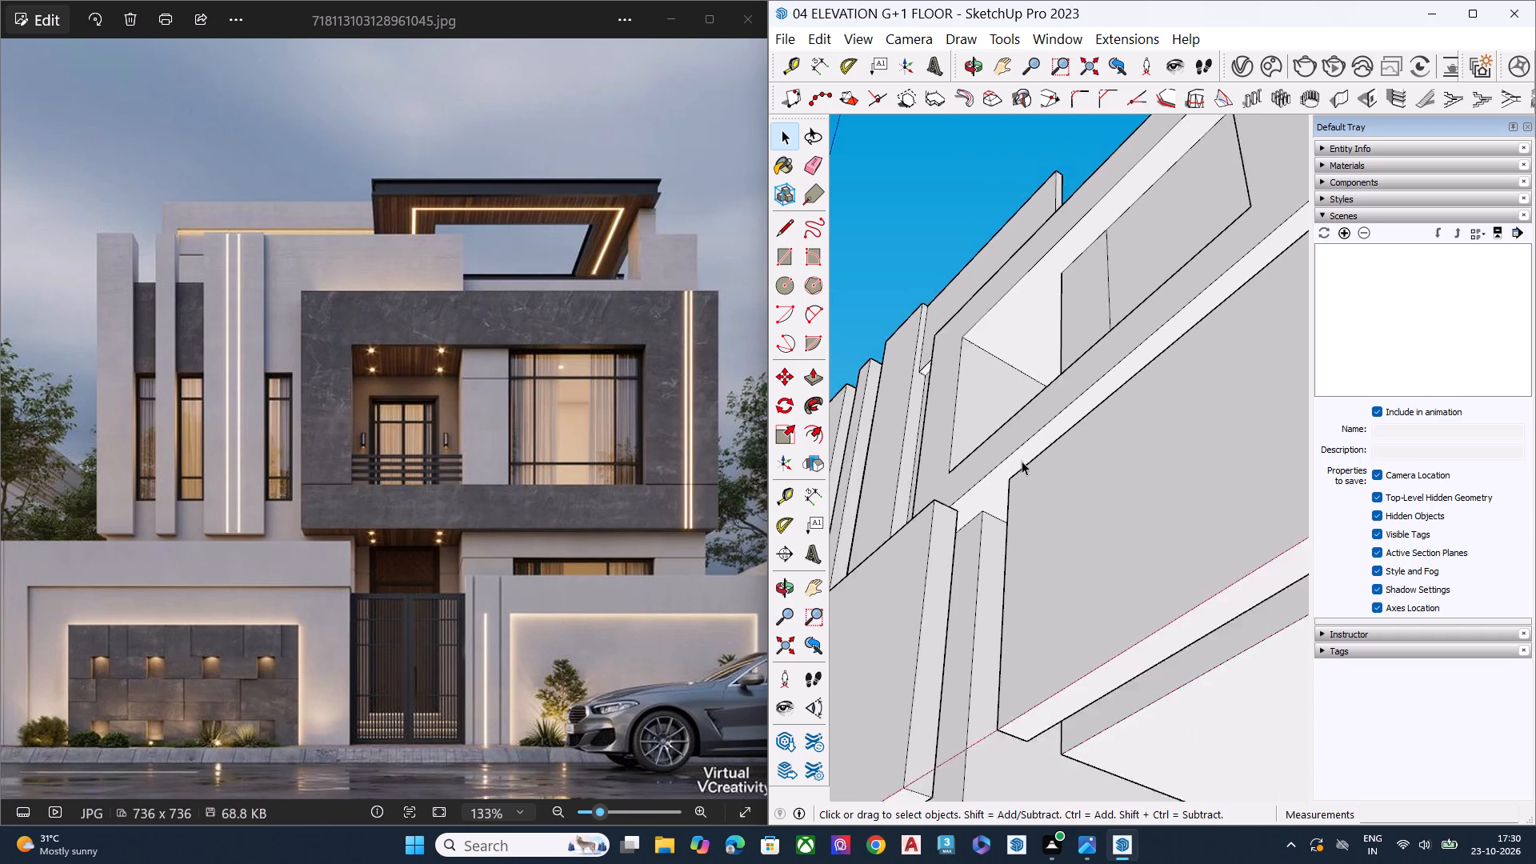
pyautogui.scroll(-6, 1022, 461)
pyautogui.moveTo(923, 399); pyautogui.dragTo(1025, 618, button='middle')
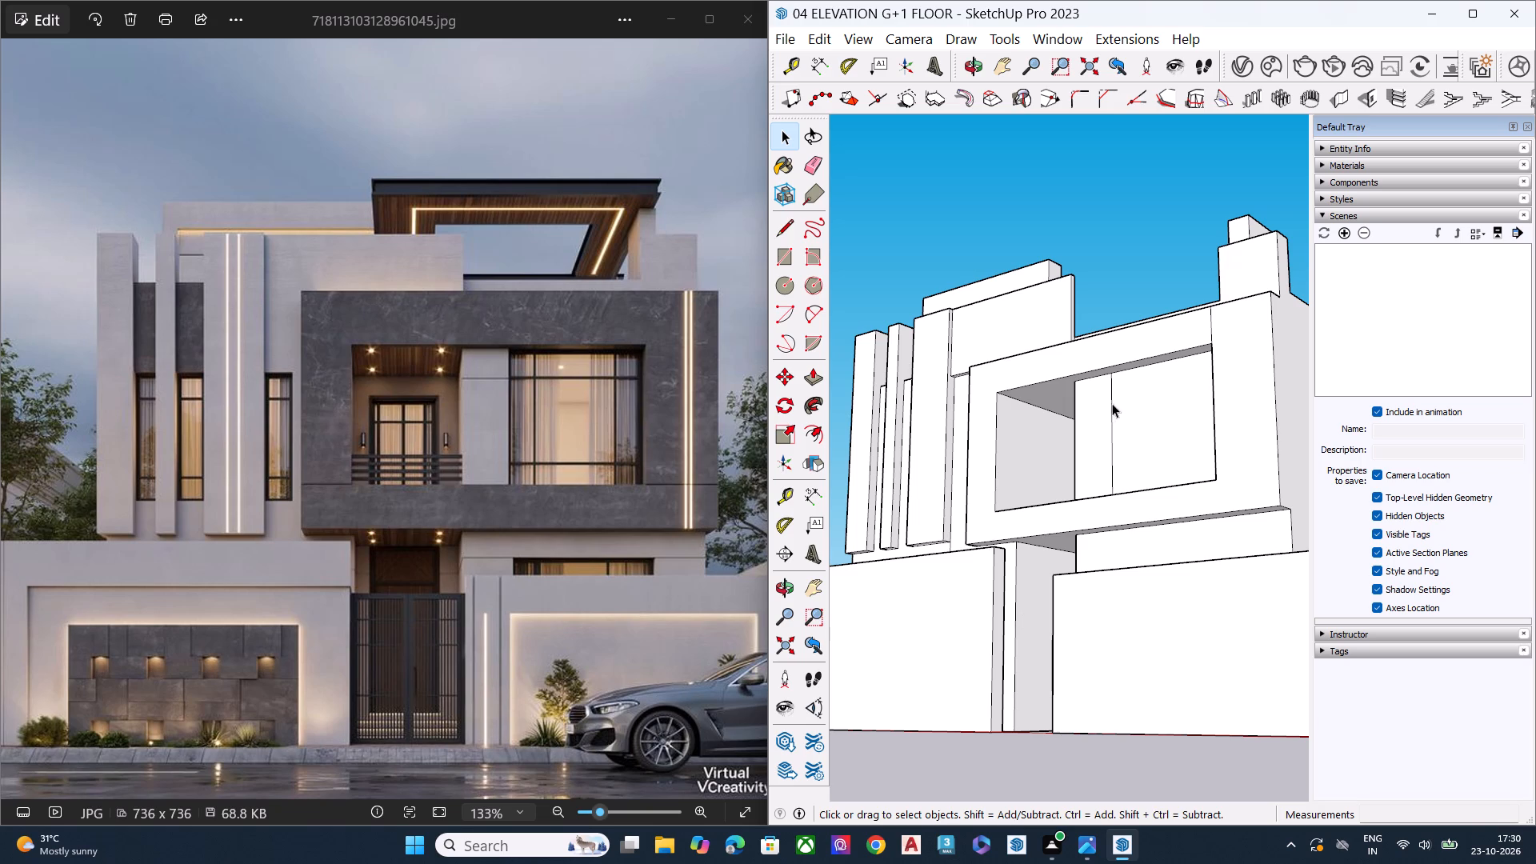
pyautogui.moveTo(1109, 450); pyautogui.dragTo(1361, 619, button='middle')
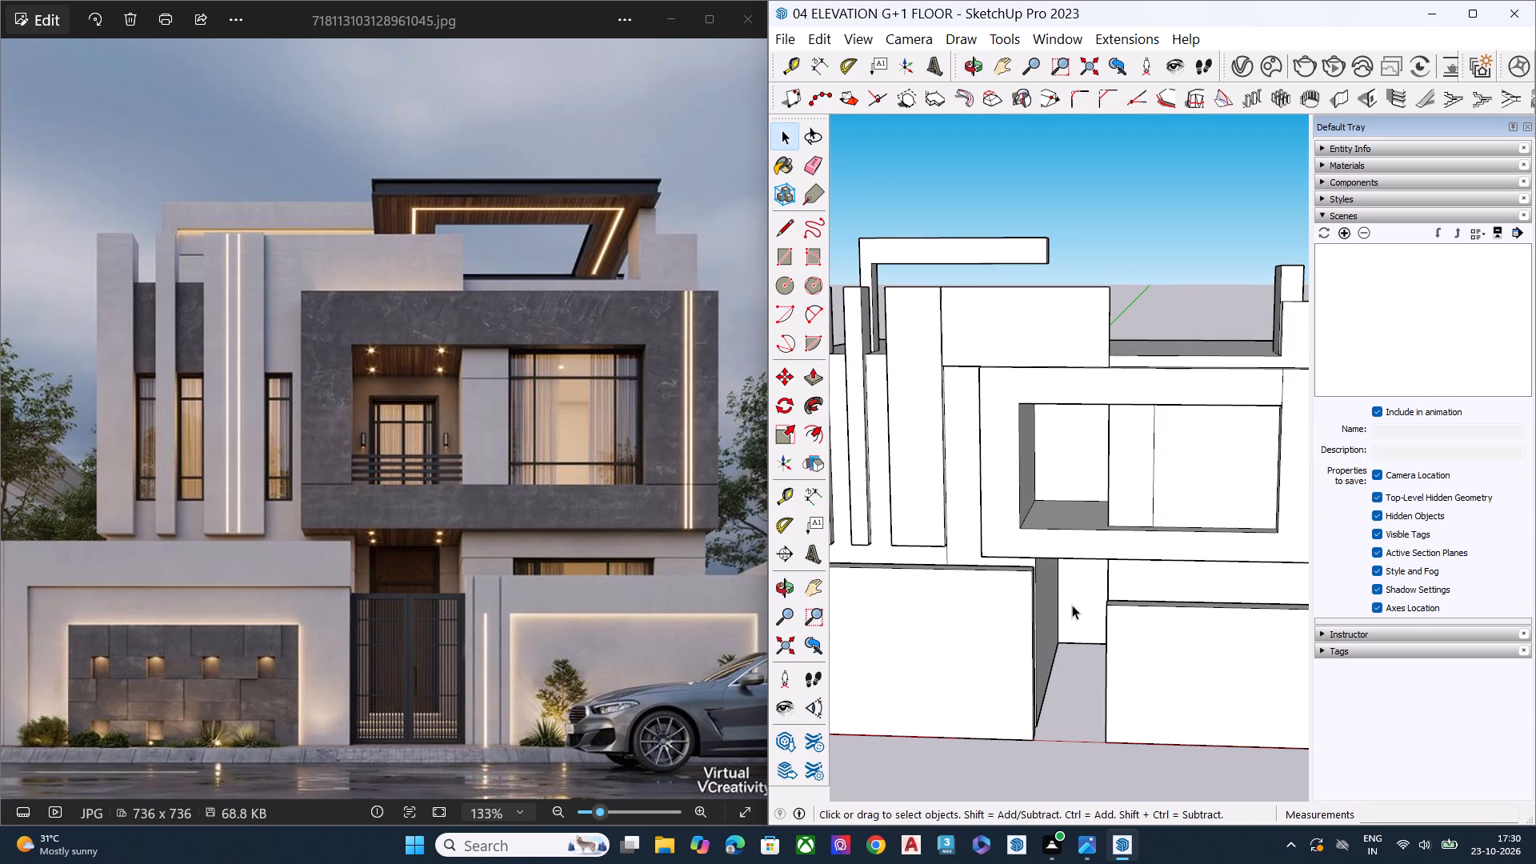
# Push the left boundary wall's end face inward, shortening the wall beside the entrance opening.
pyautogui.moveTo(1067, 609); pyautogui.dragTo(972, 523, button='middle')
pyautogui.scroll(2, 1010, 602)
pyautogui.scroll(-2, 1010, 608)
pyautogui.scroll(4, 1010, 609)
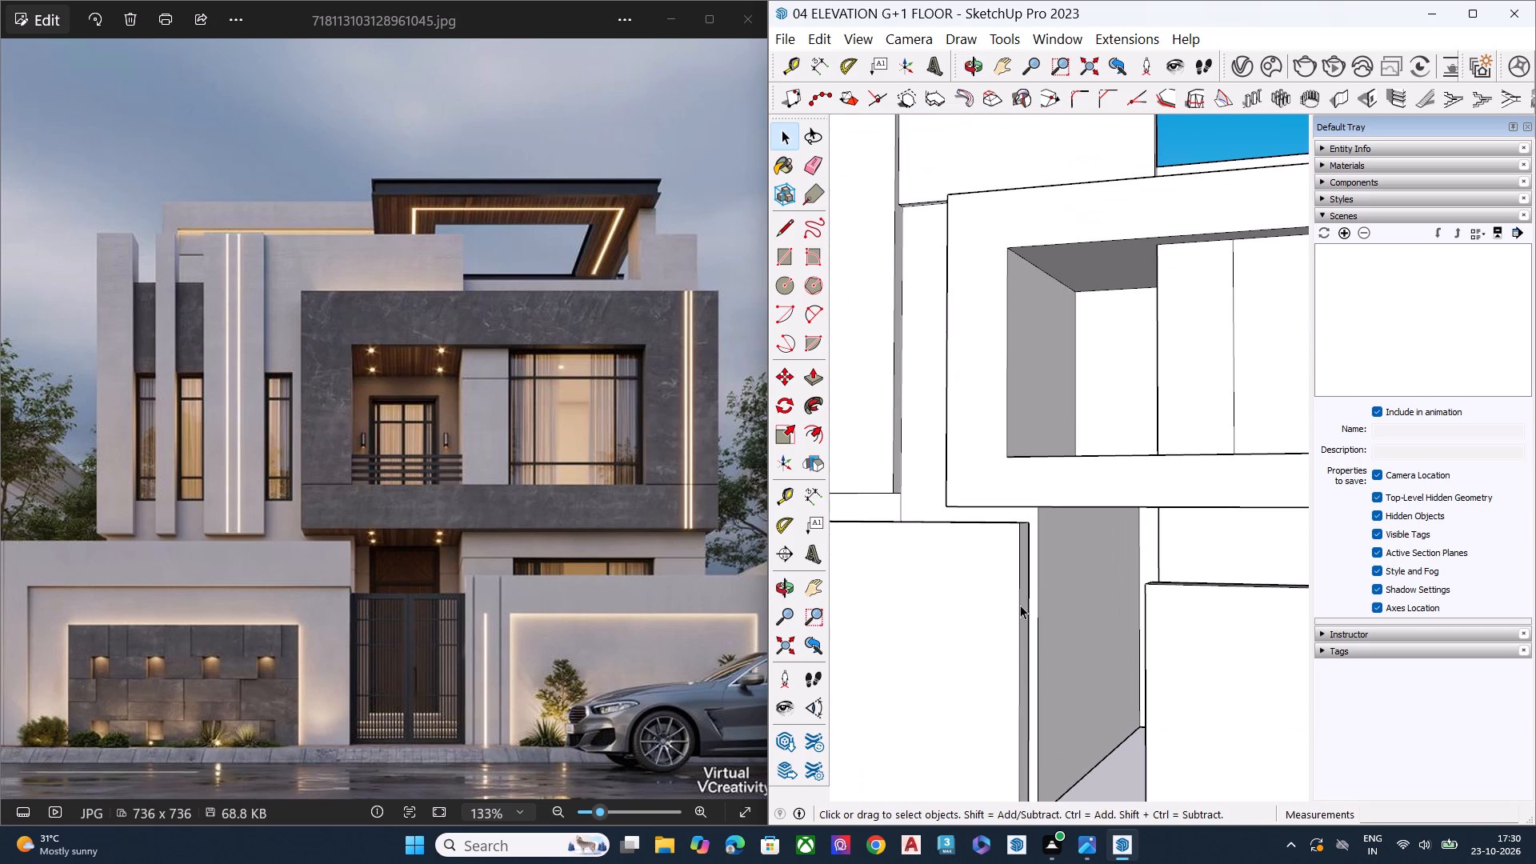
pyautogui.click(1020, 603)
pyautogui.click(1023, 602)
pyautogui.press('p')
pyautogui.click(1023, 602)
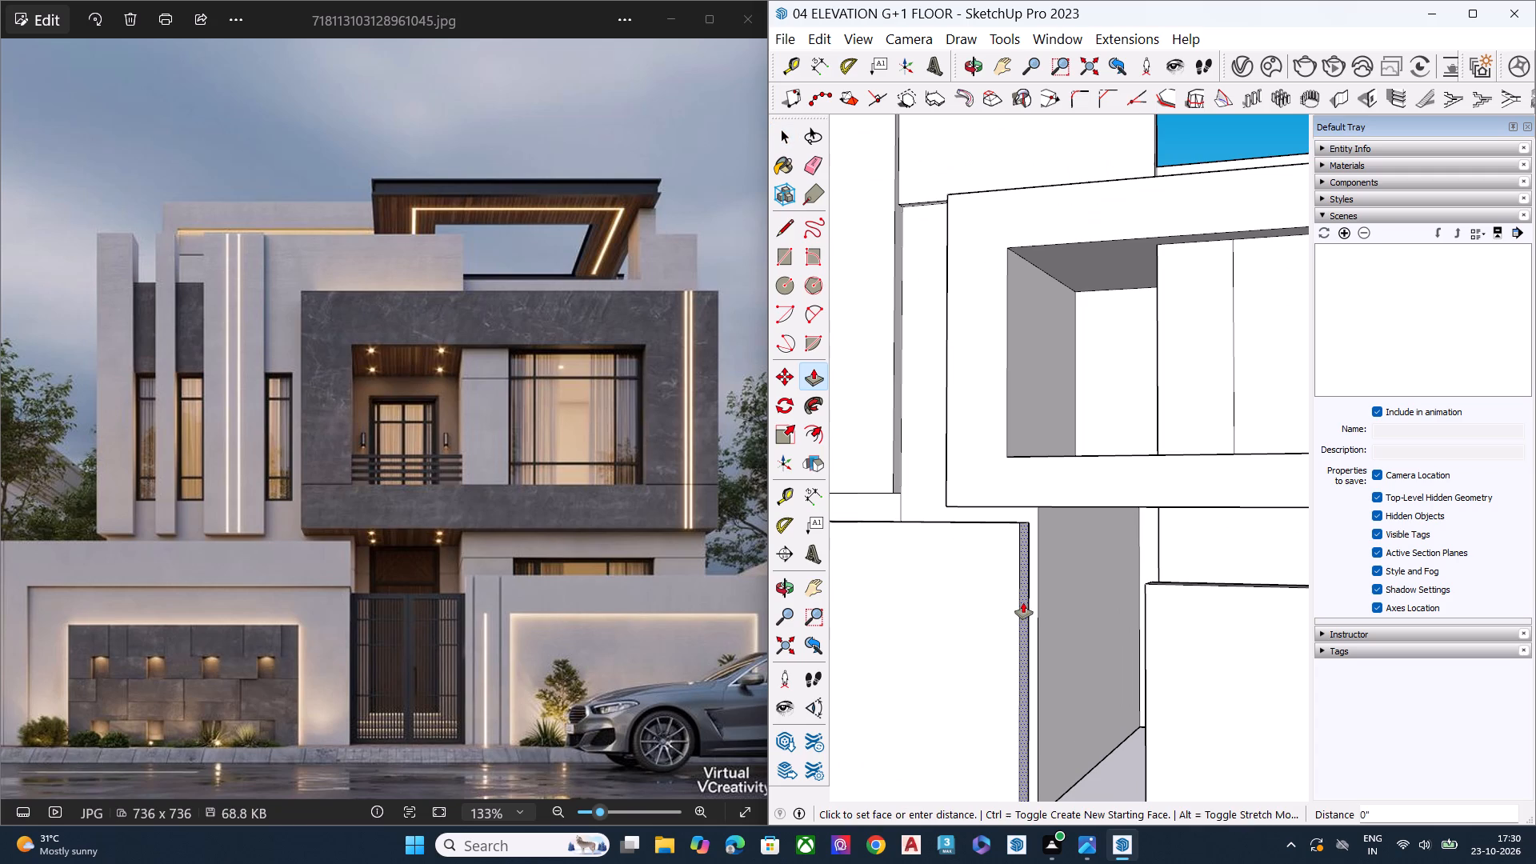
pyautogui.click(1002, 601)
pyautogui.press('space')
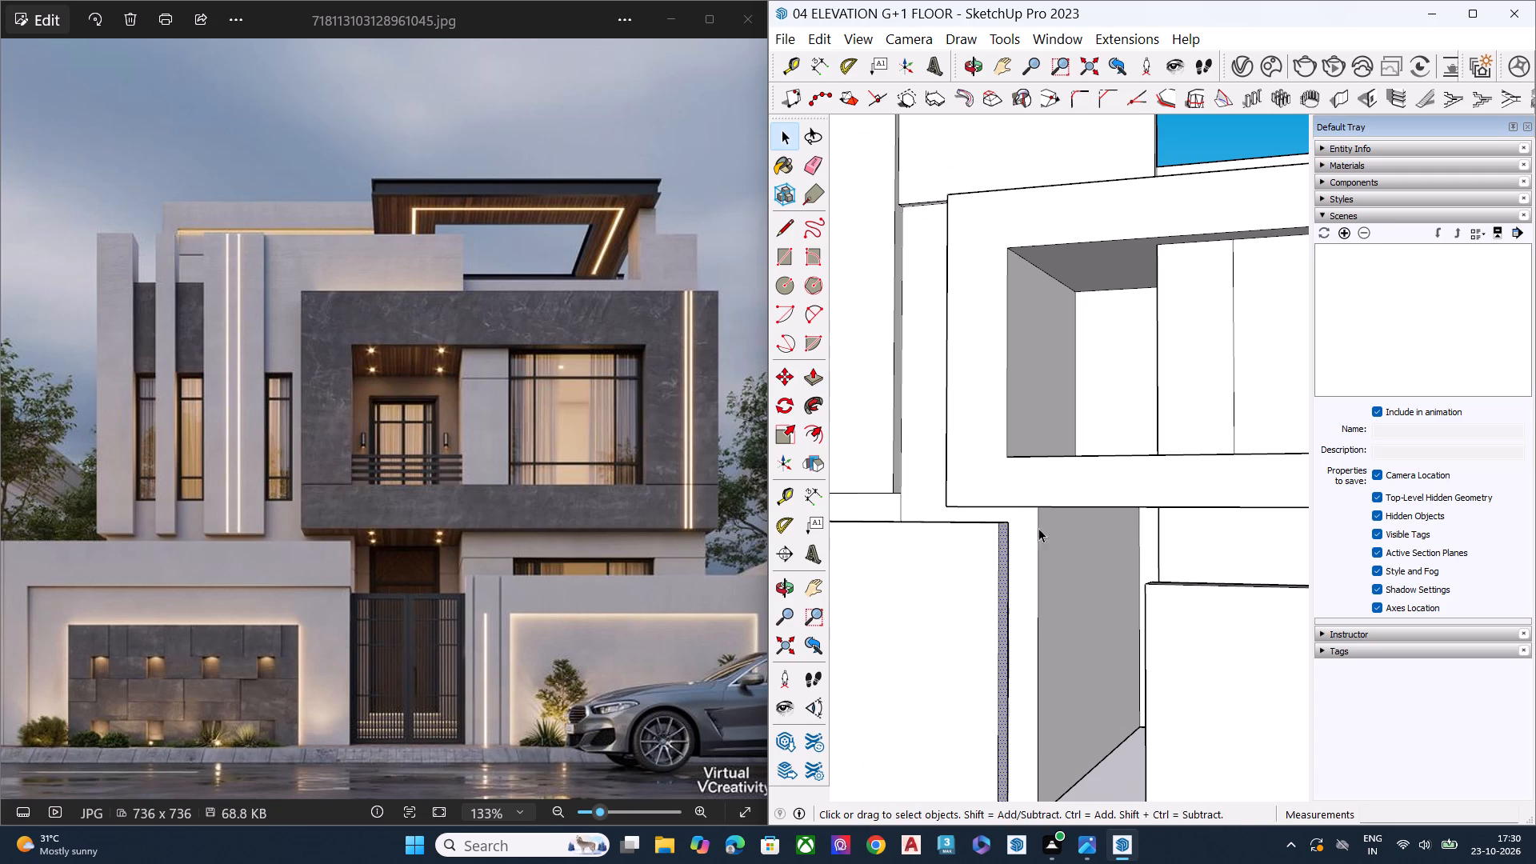
# Push the entrance recess's left side face back about 1' 2 5/16" toward the boundary wall's shortened end.
pyautogui.moveTo(1083, 528); pyautogui.dragTo(1206, 515, button='middle')
pyautogui.scroll(-4, 1076, 534)
pyautogui.moveTo(1098, 569); pyautogui.dragTo(1095, 558, button='middle')
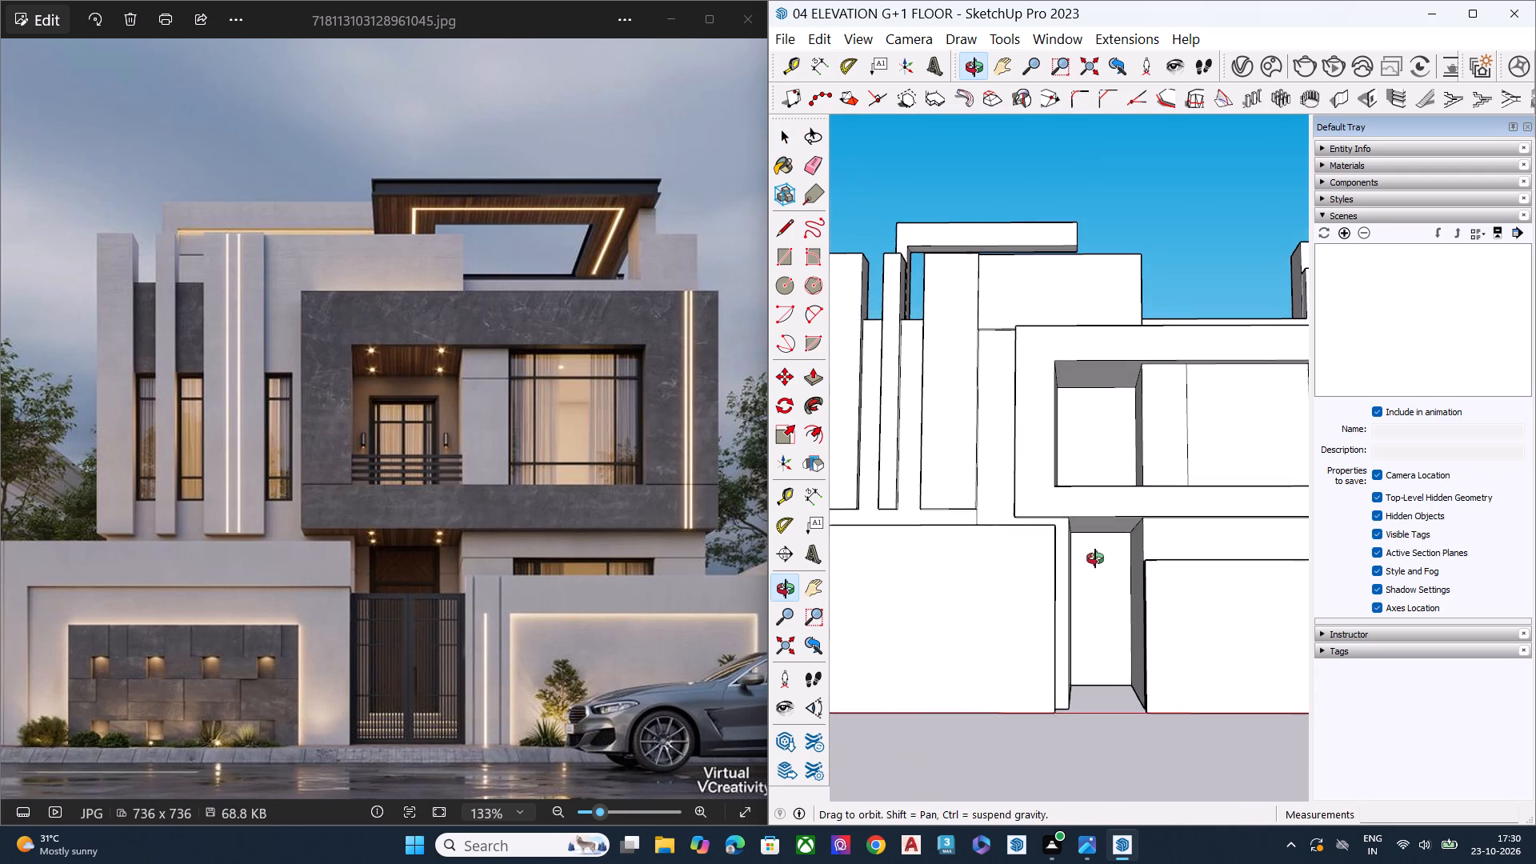
pyautogui.moveTo(1095, 558); pyautogui.dragTo(1062, 618, button='middle')
pyautogui.scroll(3, 1082, 593)
pyautogui.scroll(-4, 1086, 586)
pyautogui.scroll(1, 1086, 586)
pyautogui.click(1082, 590)
pyautogui.press('p')
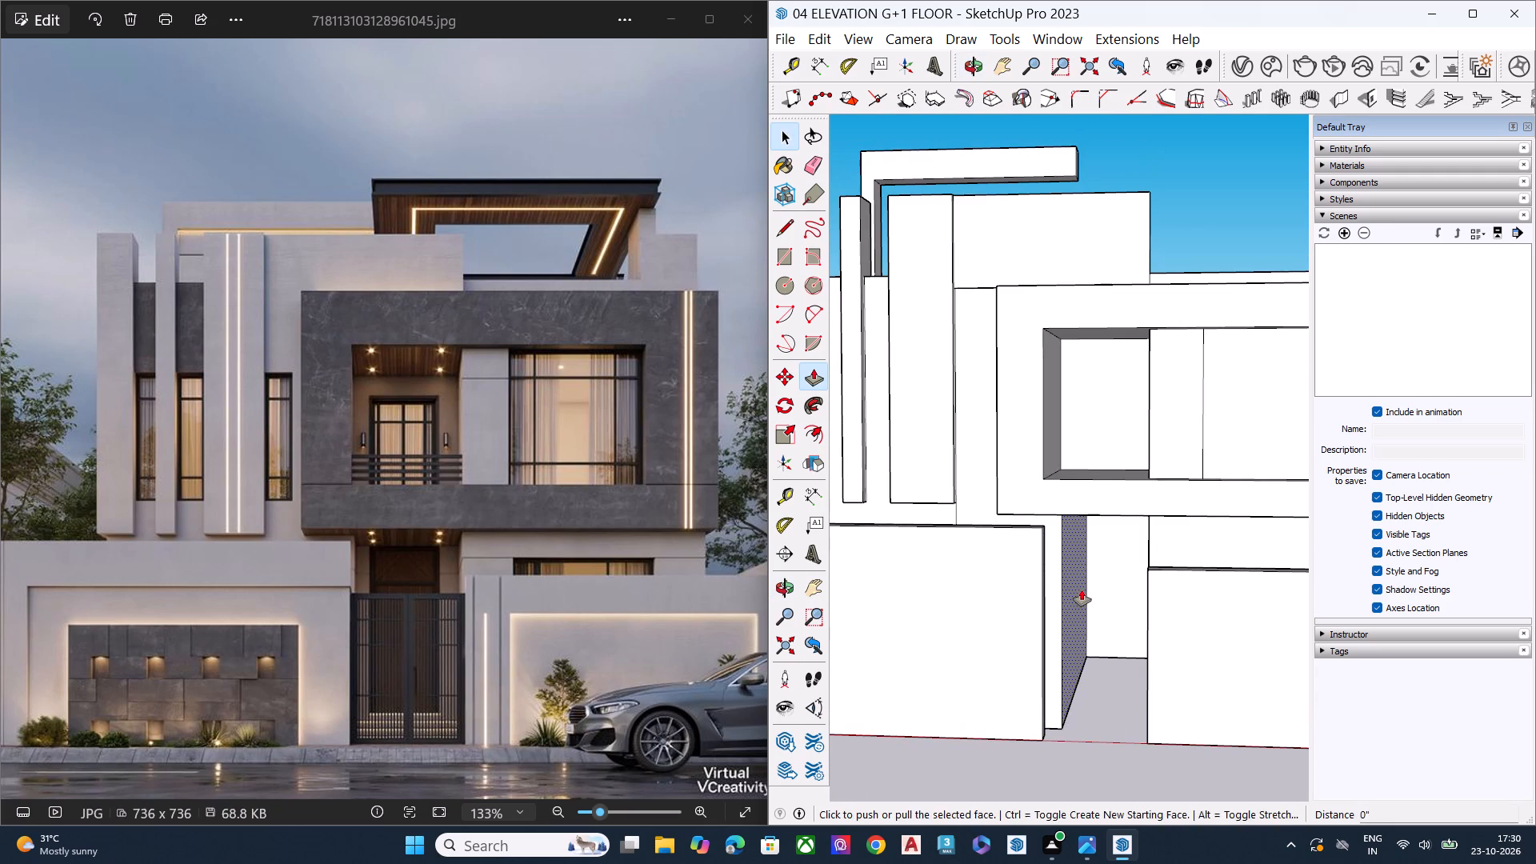
pyautogui.click(1082, 590)
pyautogui.click(1042, 653)
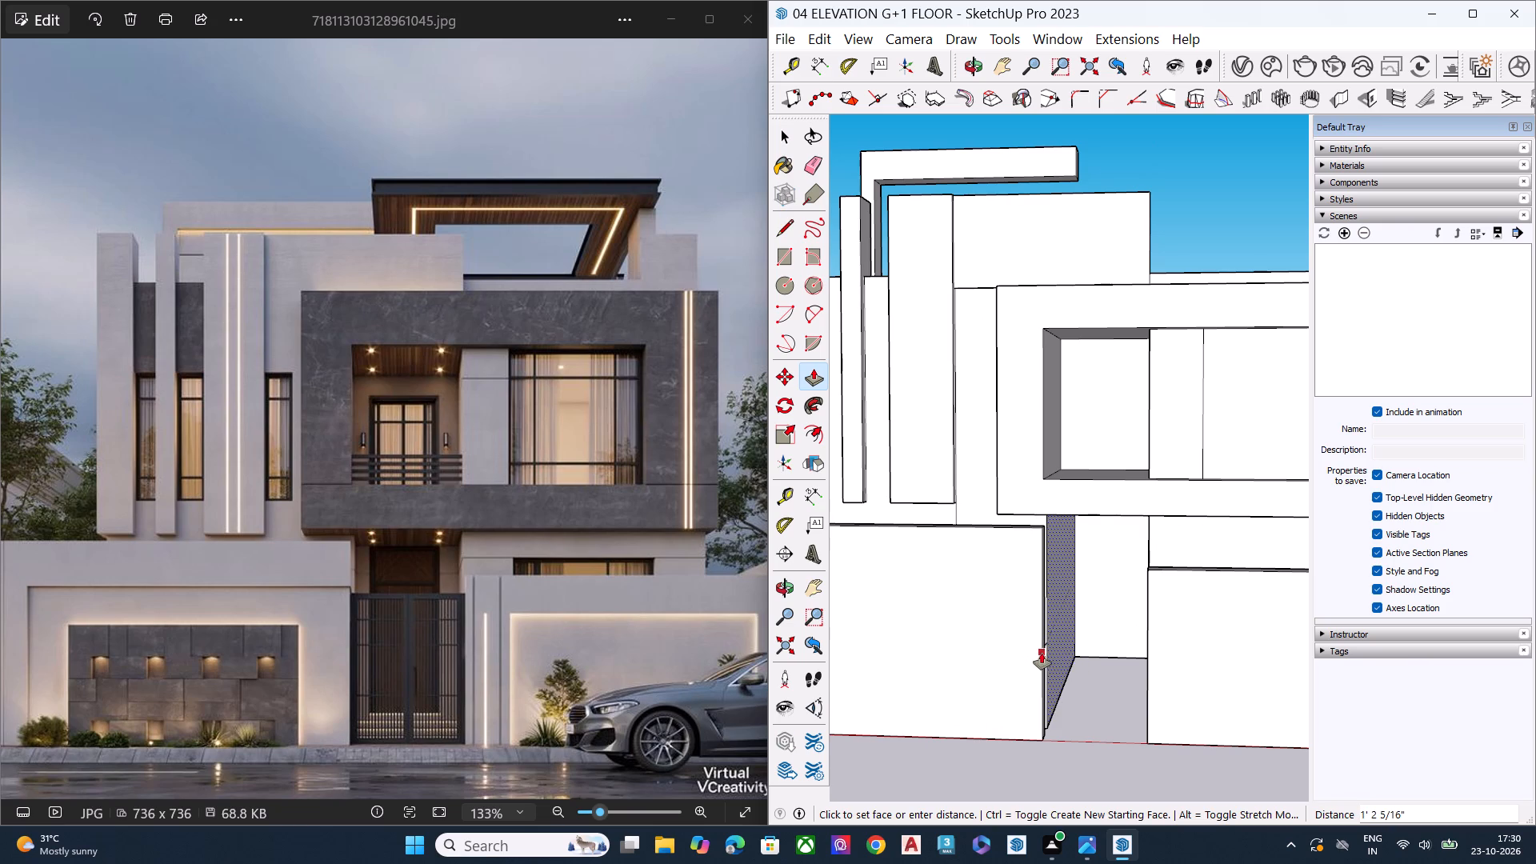
pyautogui.press('space')
# Examine the widened entrance opening and compare the overall elevation with the reference photo.
pyautogui.moveTo(1085, 604); pyautogui.dragTo(1087, 518, button='middle')
pyautogui.scroll(1, 1148, 523)
pyautogui.moveTo(1159, 526); pyautogui.dragTo(1176, 506, button='middle')
pyautogui.moveTo(1134, 559); pyautogui.dragTo(1146, 566, button='middle')
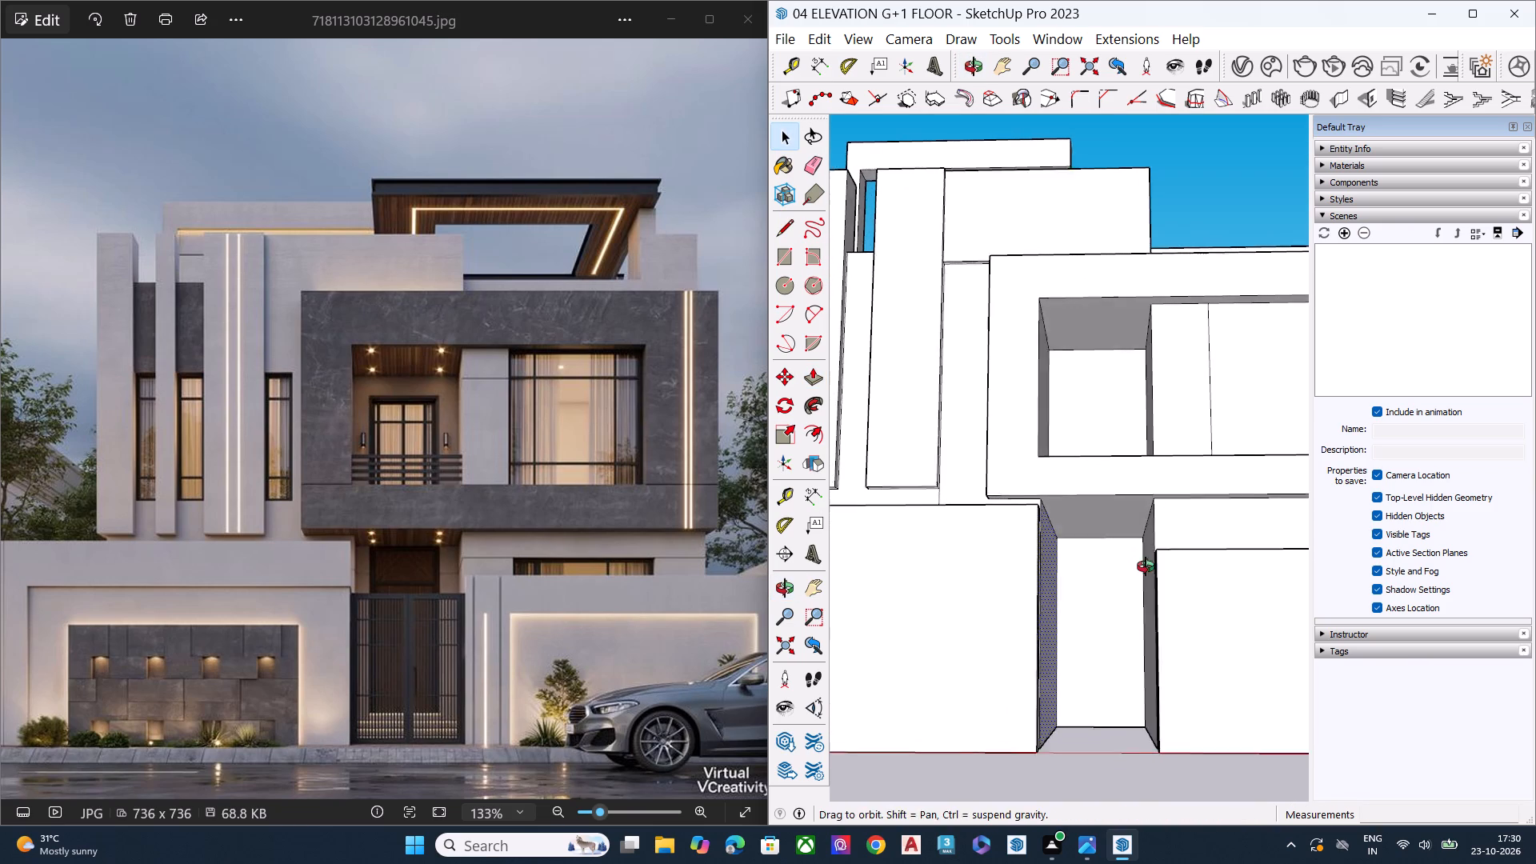
pyautogui.moveTo(1146, 566); pyautogui.dragTo(1154, 585, button='middle')
pyautogui.scroll(3, 1058, 592)
pyautogui.scroll(-5, 1077, 622)
pyautogui.scroll(2, 1066, 610)
pyautogui.scroll(-4, 1056, 603)
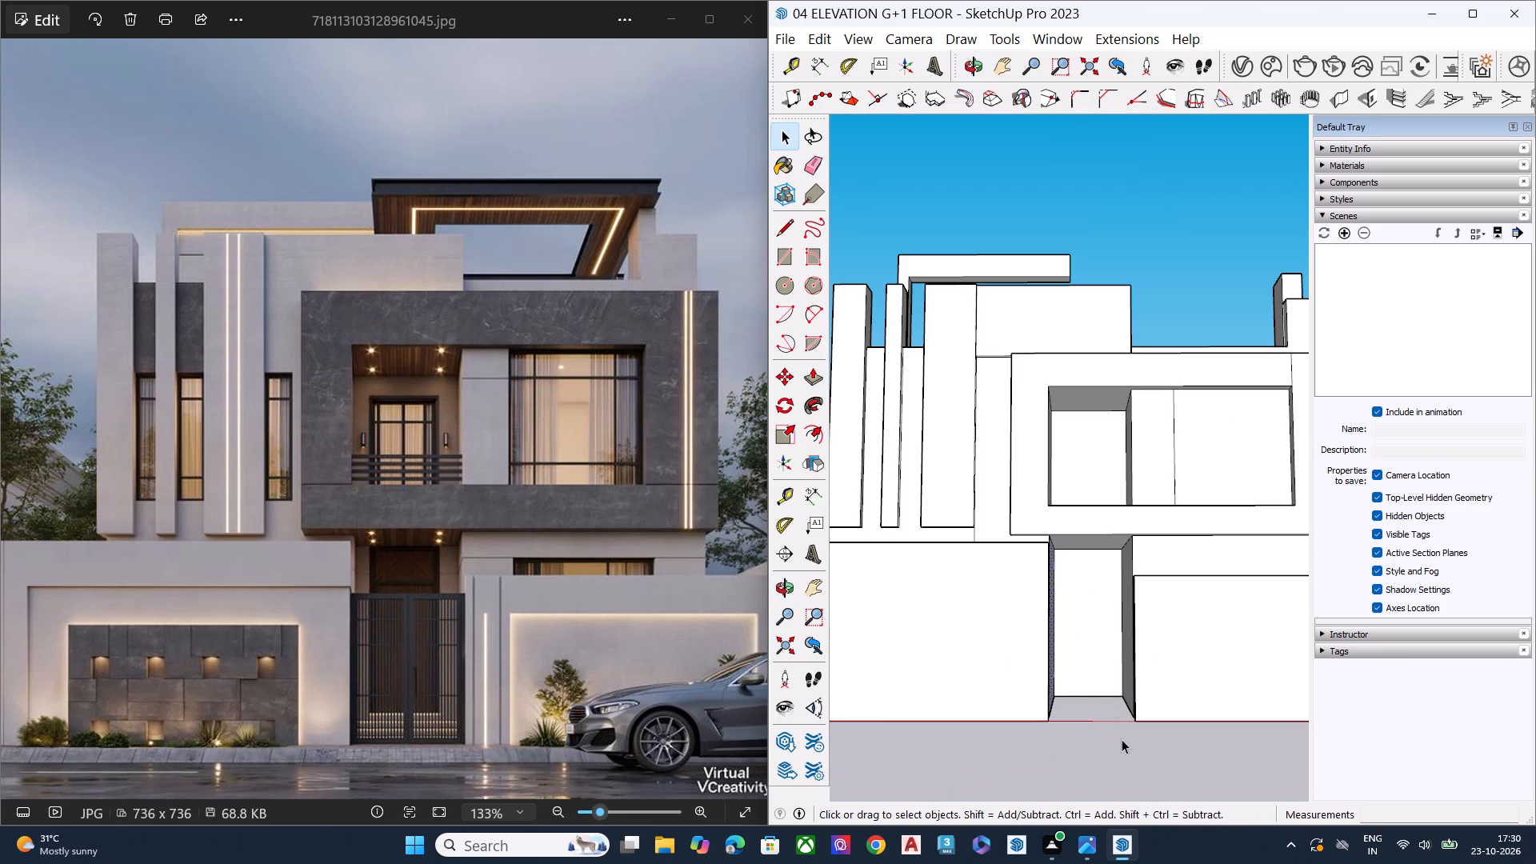
pyautogui.click(1124, 748)
pyautogui.moveTo(1066, 618); pyautogui.dragTo(1322, 810, button='middle')
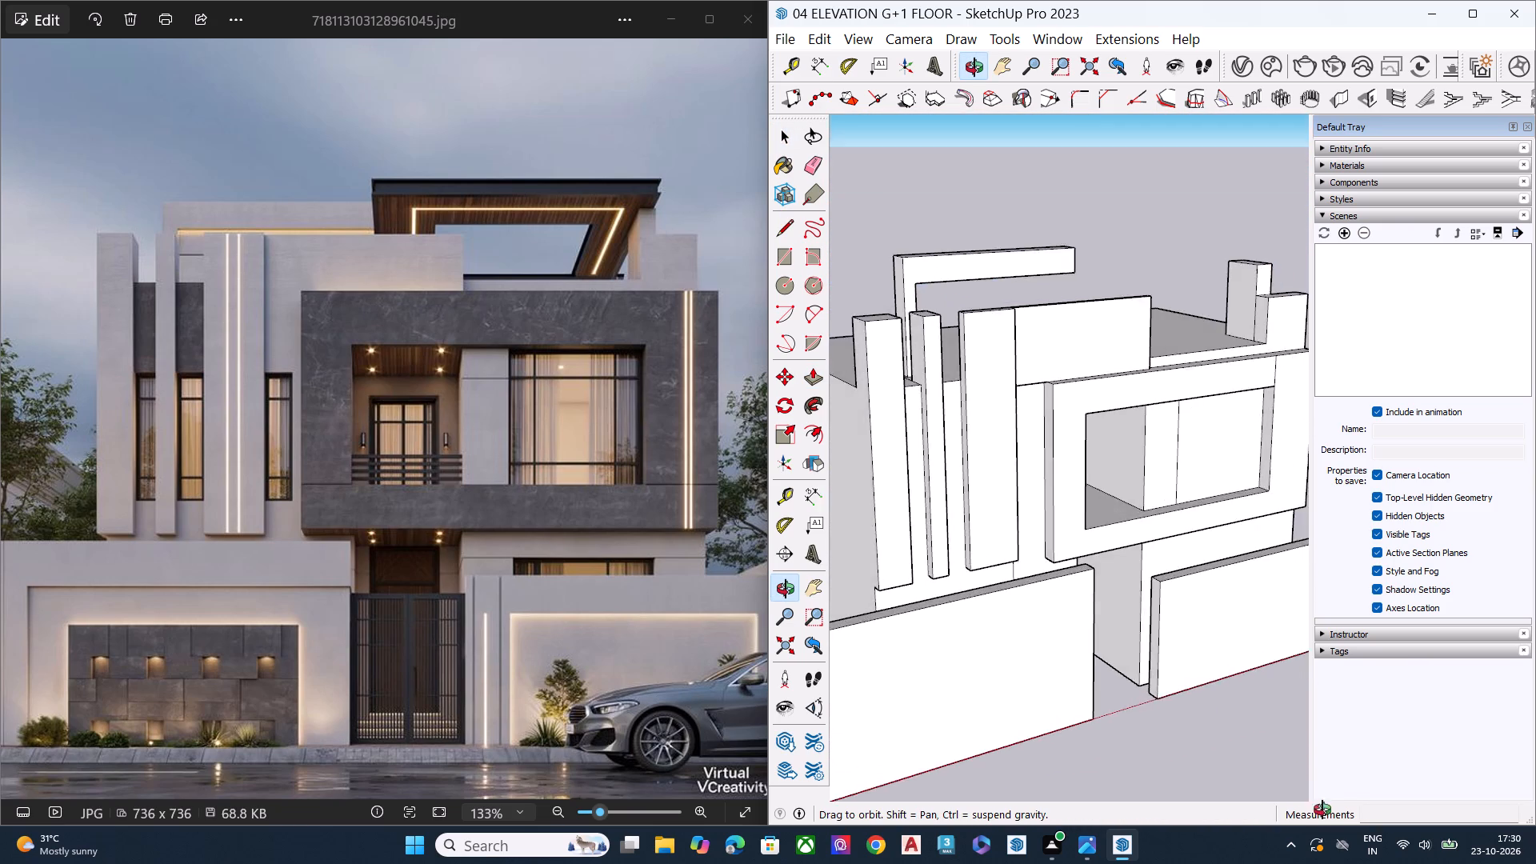
pyautogui.moveTo(1322, 810); pyautogui.dragTo(1074, 631, button='middle')
pyautogui.scroll(2, 1089, 598)
pyautogui.scroll(-5, 1092, 586)
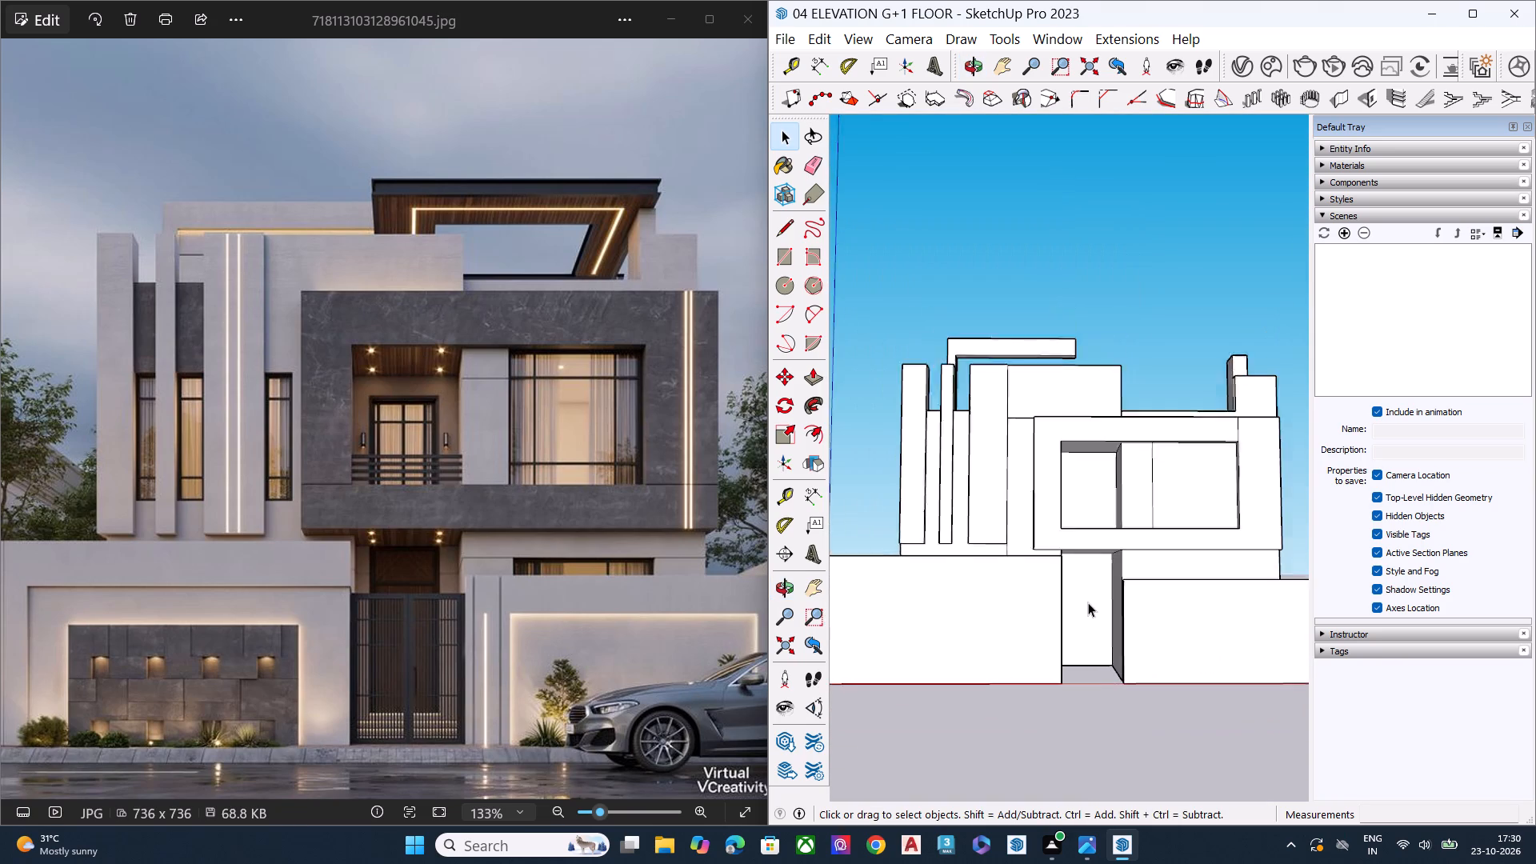
pyautogui.scroll(-4, 1088, 602)
pyautogui.scroll(1, 1169, 599)
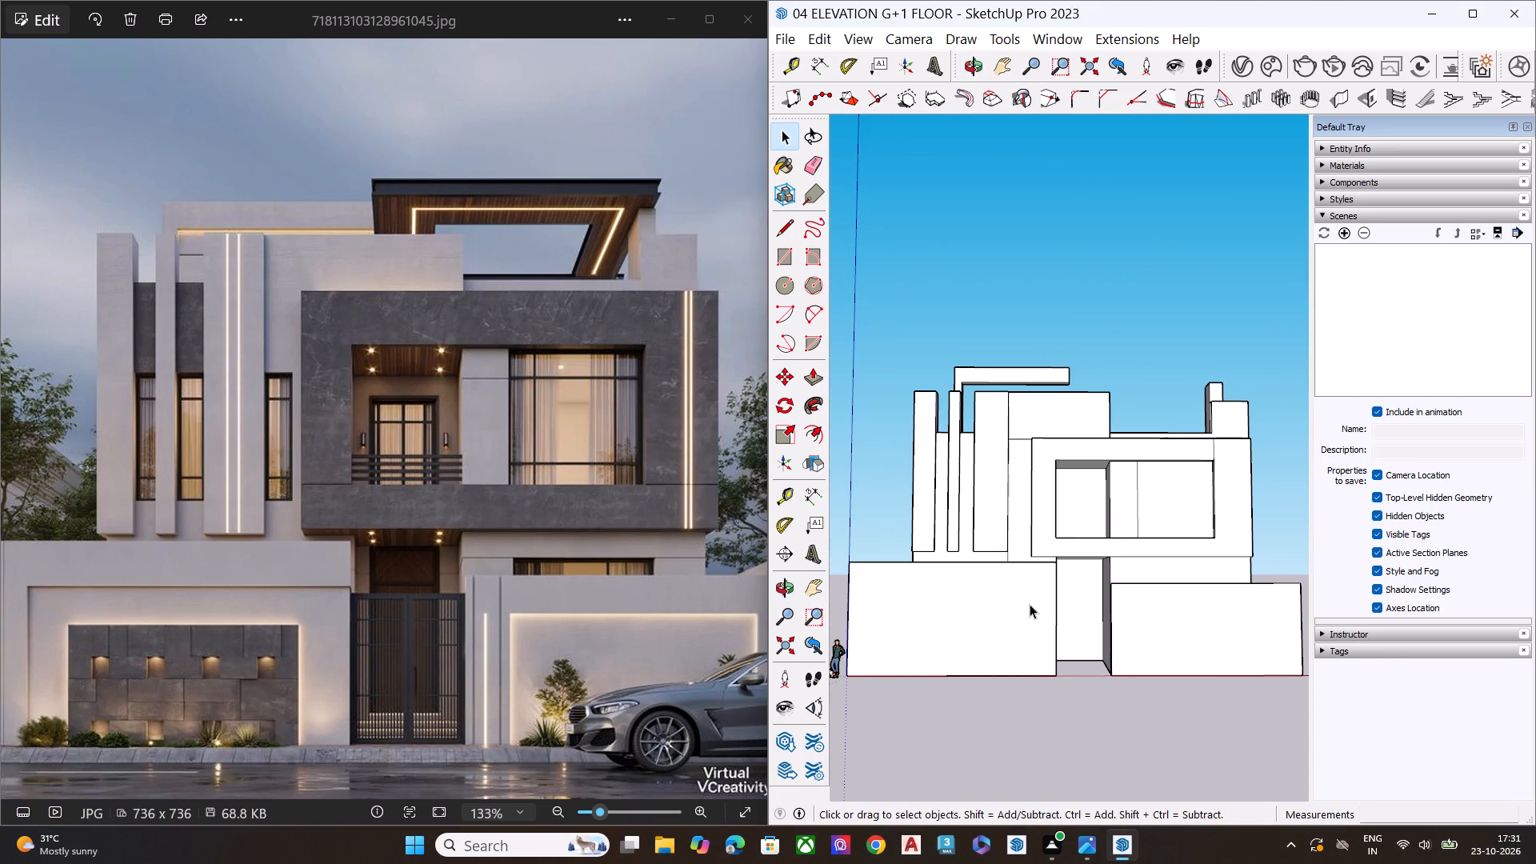
# Draw a horizontal line about 30' 3" long across the left boundary wall's front face, a little below its top.
pyautogui.press('l')
pyautogui.click(1054, 587)
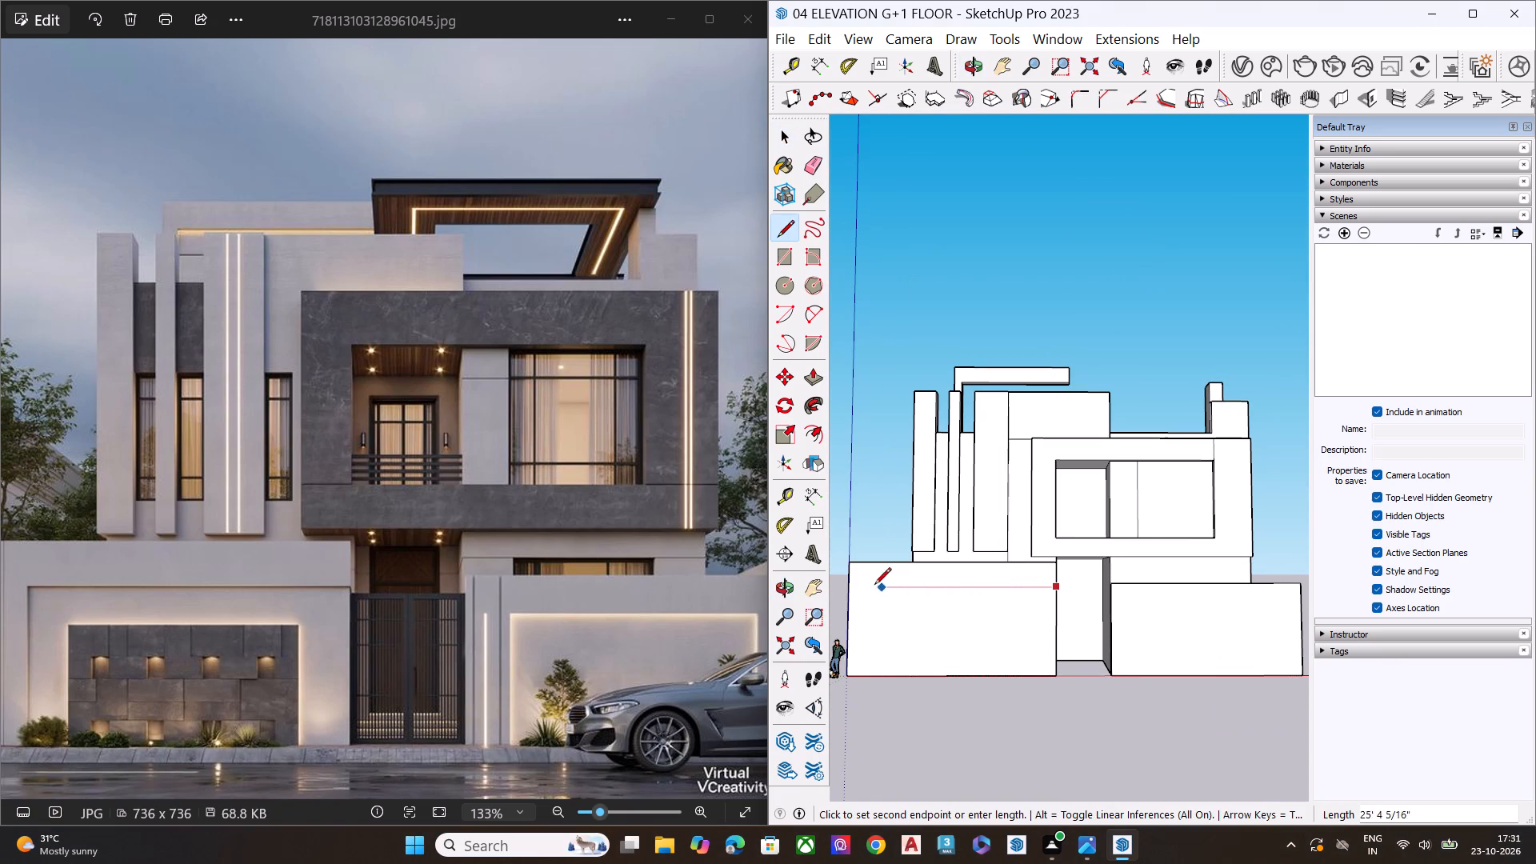
pyautogui.click(851, 579)
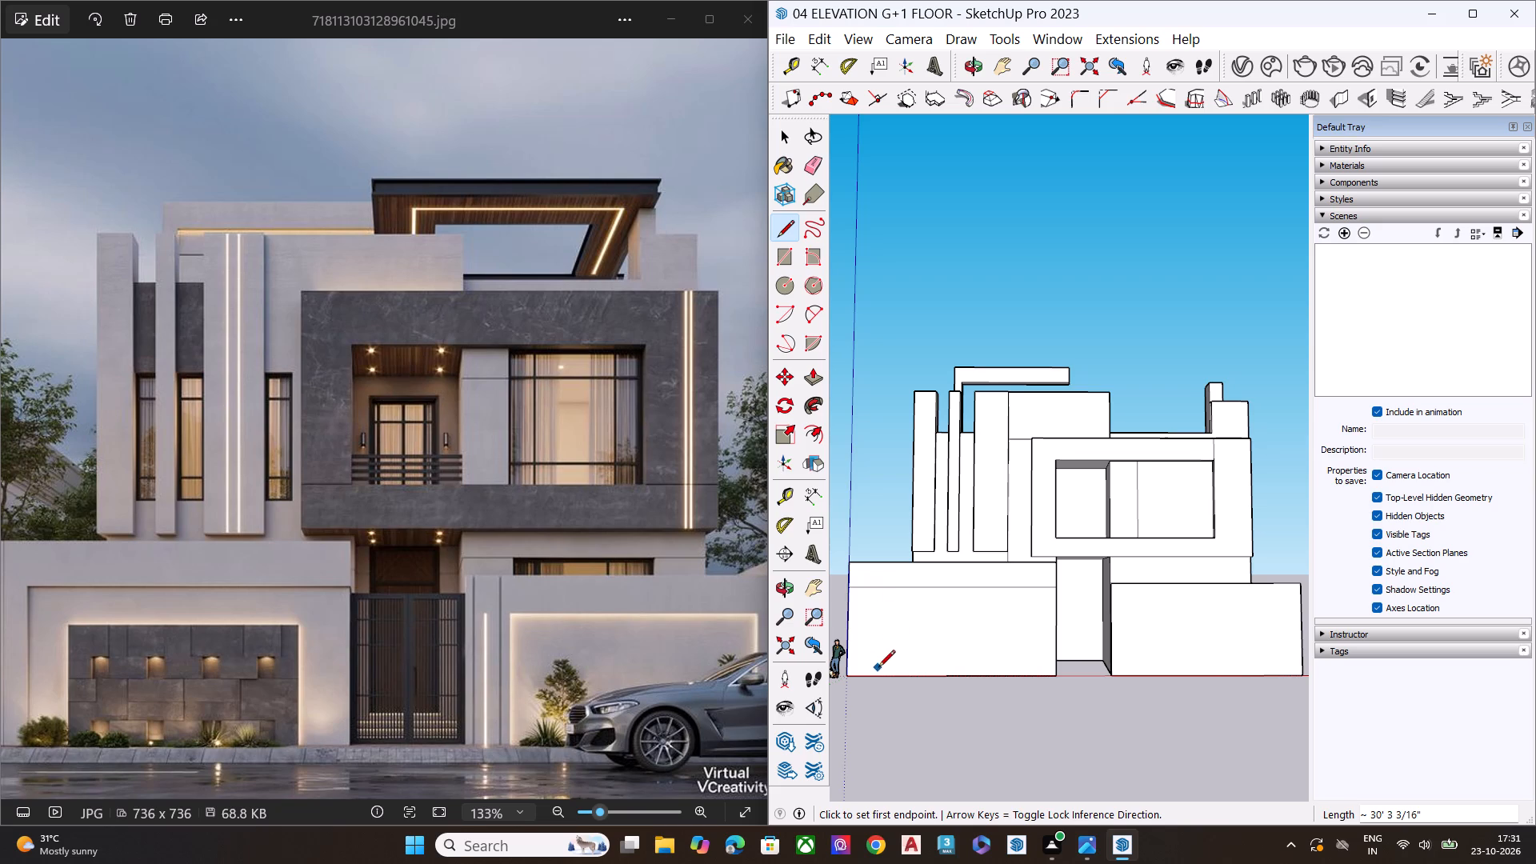
# Draw a vertical line near the left boundary wall's outer end, from its base up to the horizontal line.
pyautogui.click(879, 674)
pyautogui.press('space')
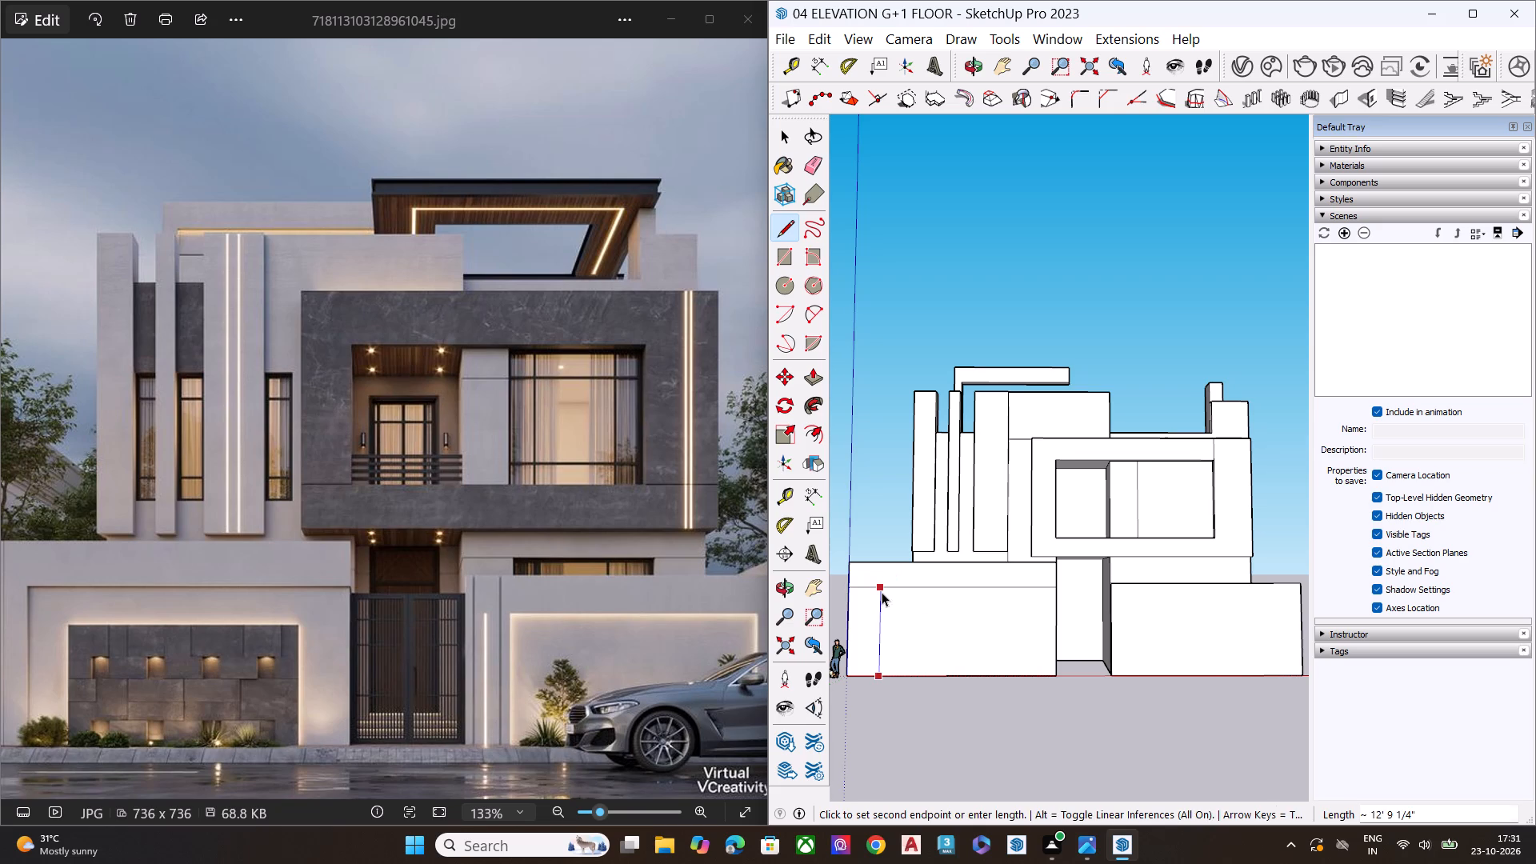
pyautogui.press('l')
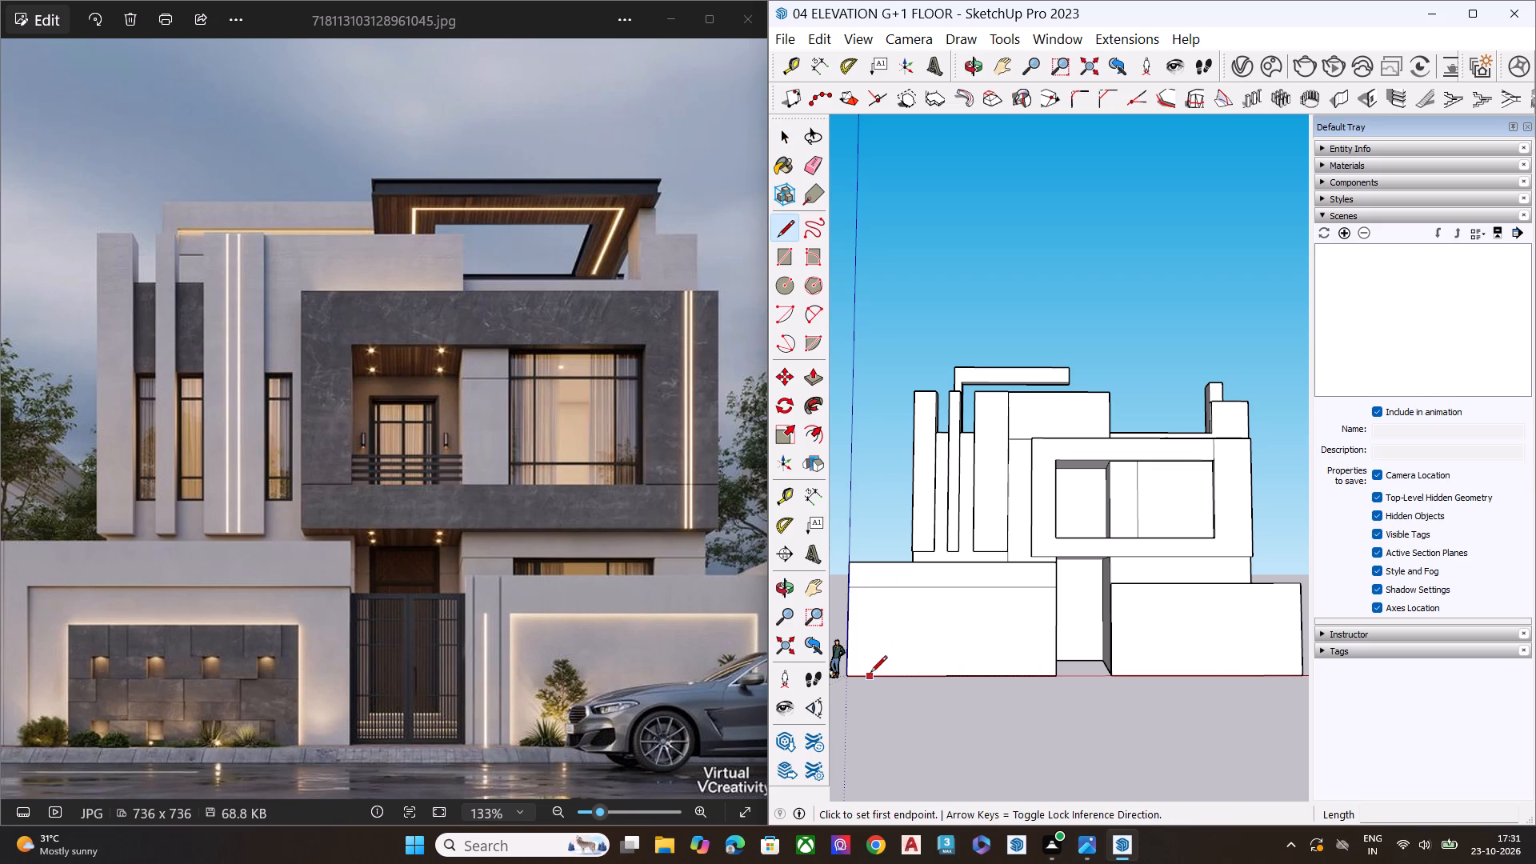
pyautogui.click(871, 675)
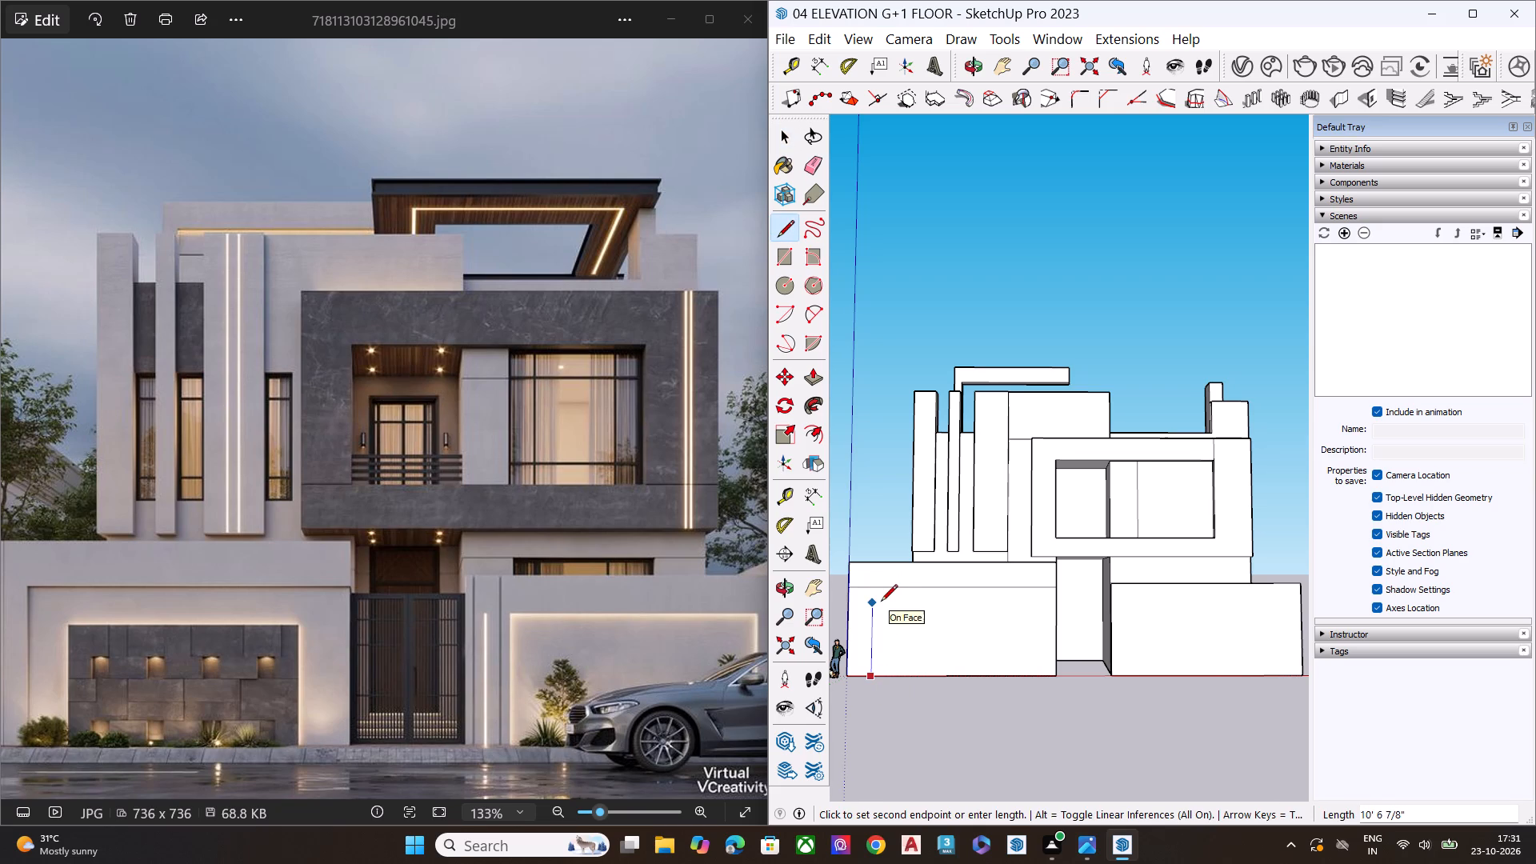
pyautogui.click(876, 591)
pyautogui.press('space')
# Erase the short piece of the horizontal line extending past the vertical line toward the wall's outer end.
pyautogui.scroll(1, 872, 591)
pyautogui.scroll(-1, 871, 592)
pyautogui.scroll(4, 871, 592)
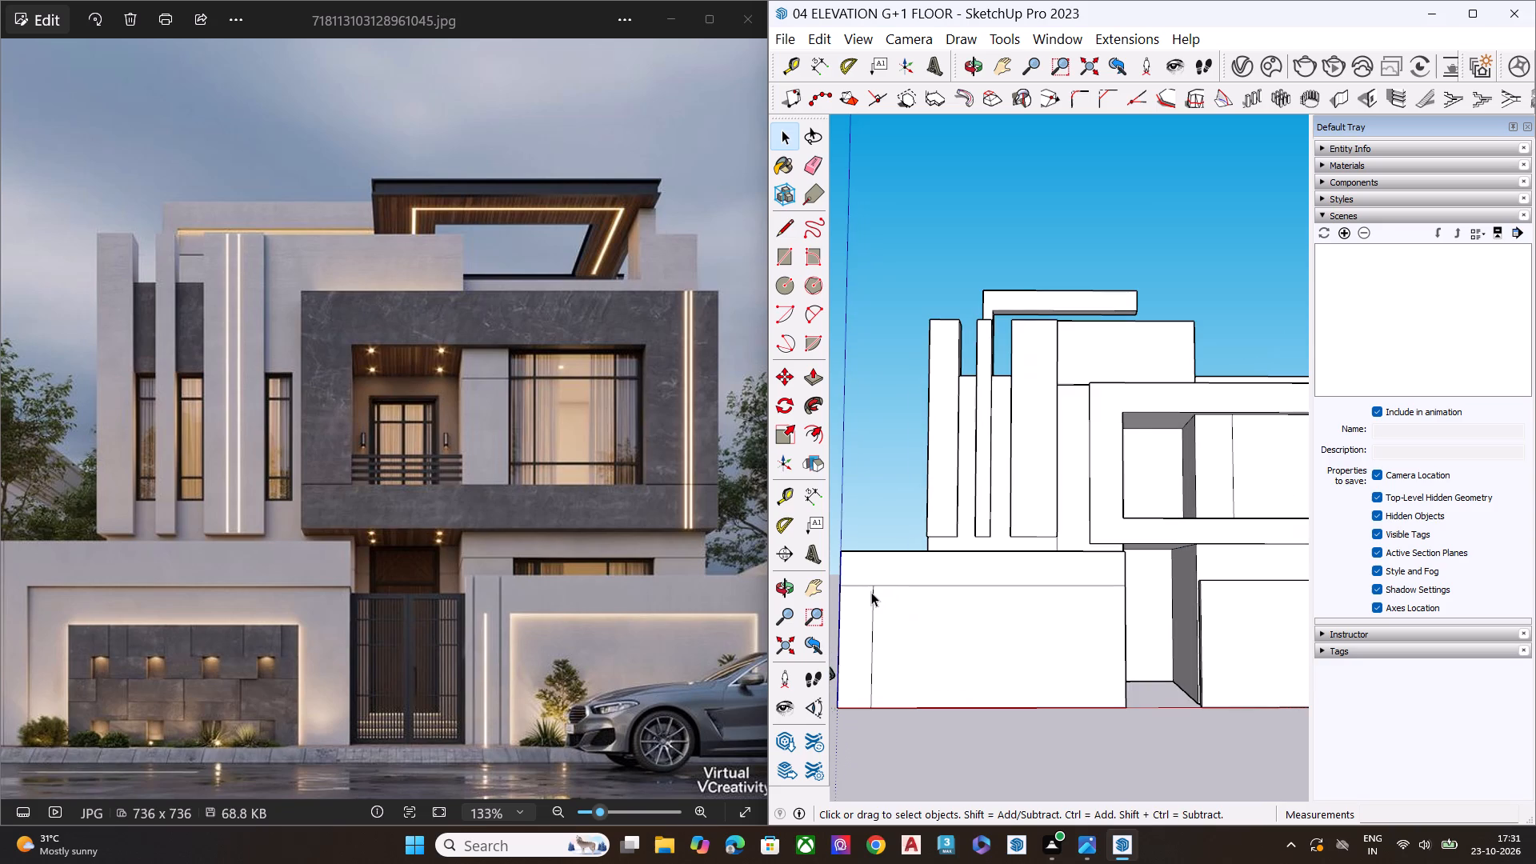
pyautogui.press('e')
pyautogui.scroll(3, 867, 591)
pyautogui.click(864, 583)
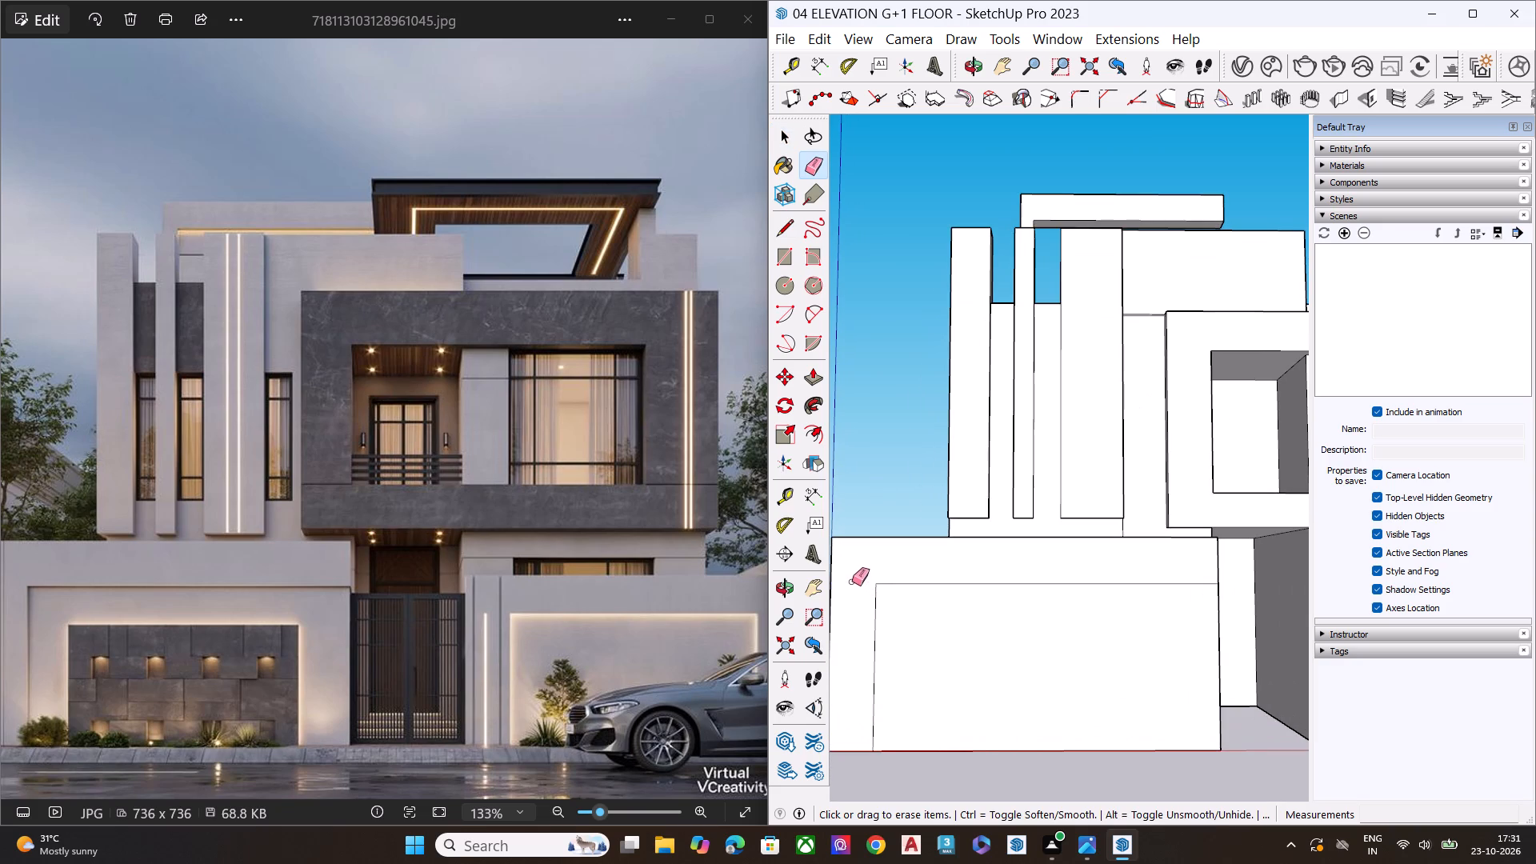
pyautogui.press('space')
# Outline a rectangular panel about 17' wide and 9' high, rising from the base of the left boundary wall's front face.
pyautogui.press('l')
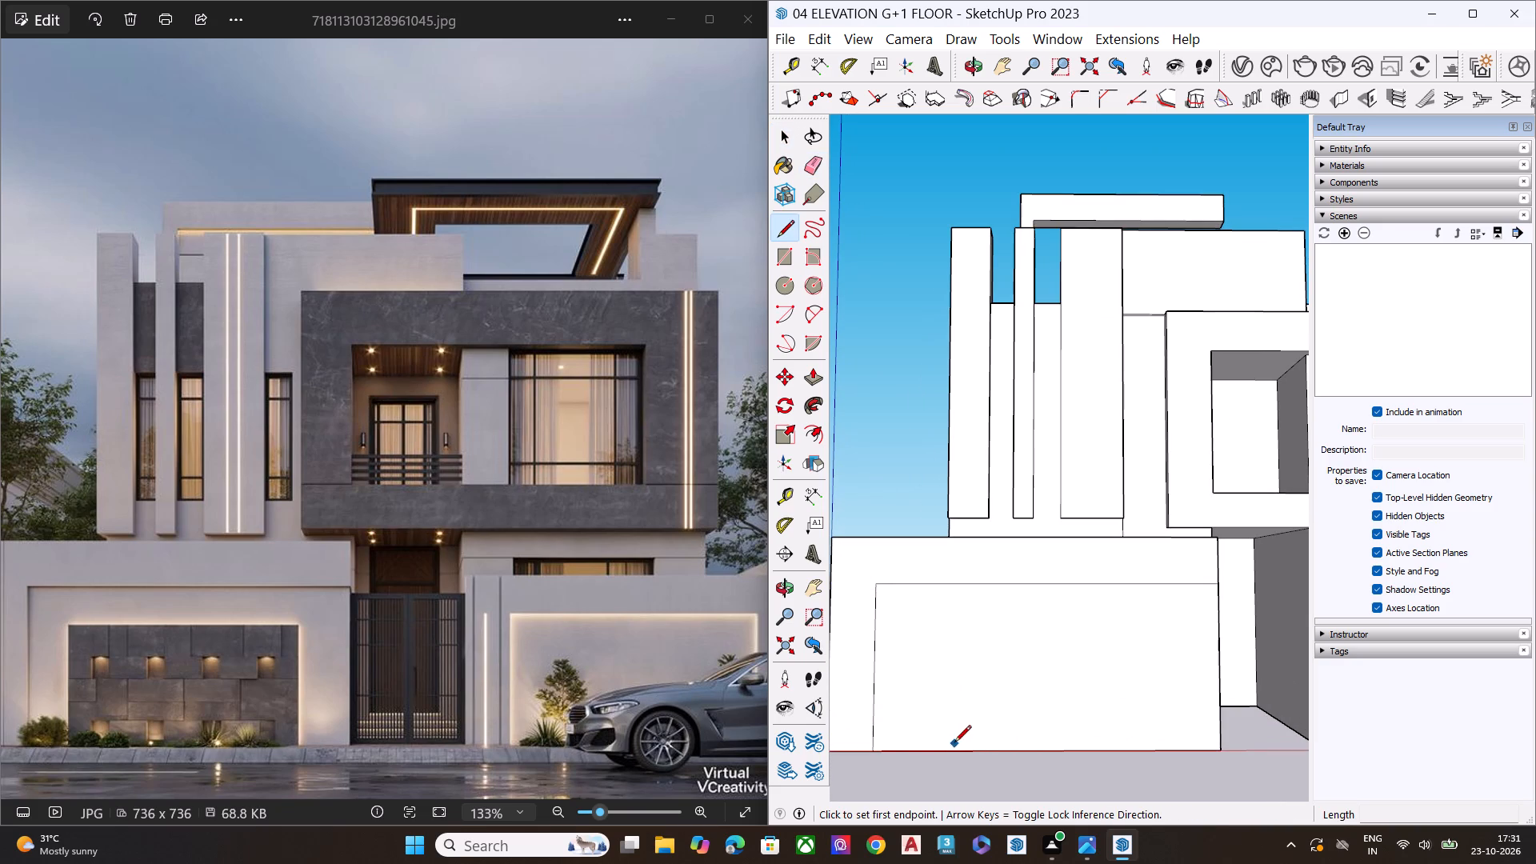
pyautogui.click(924, 754)
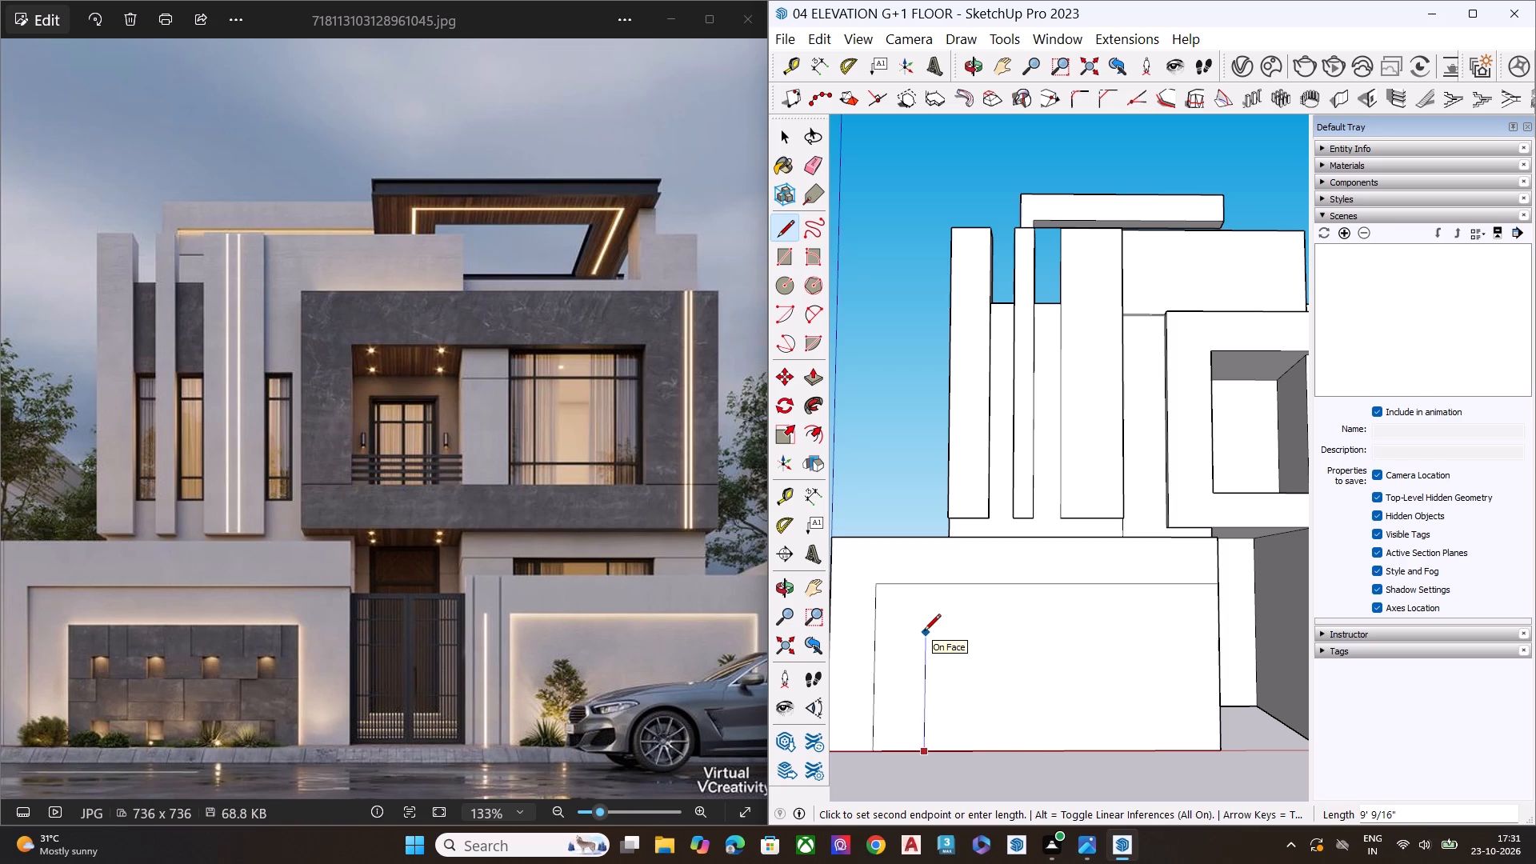
pyautogui.click(925, 633)
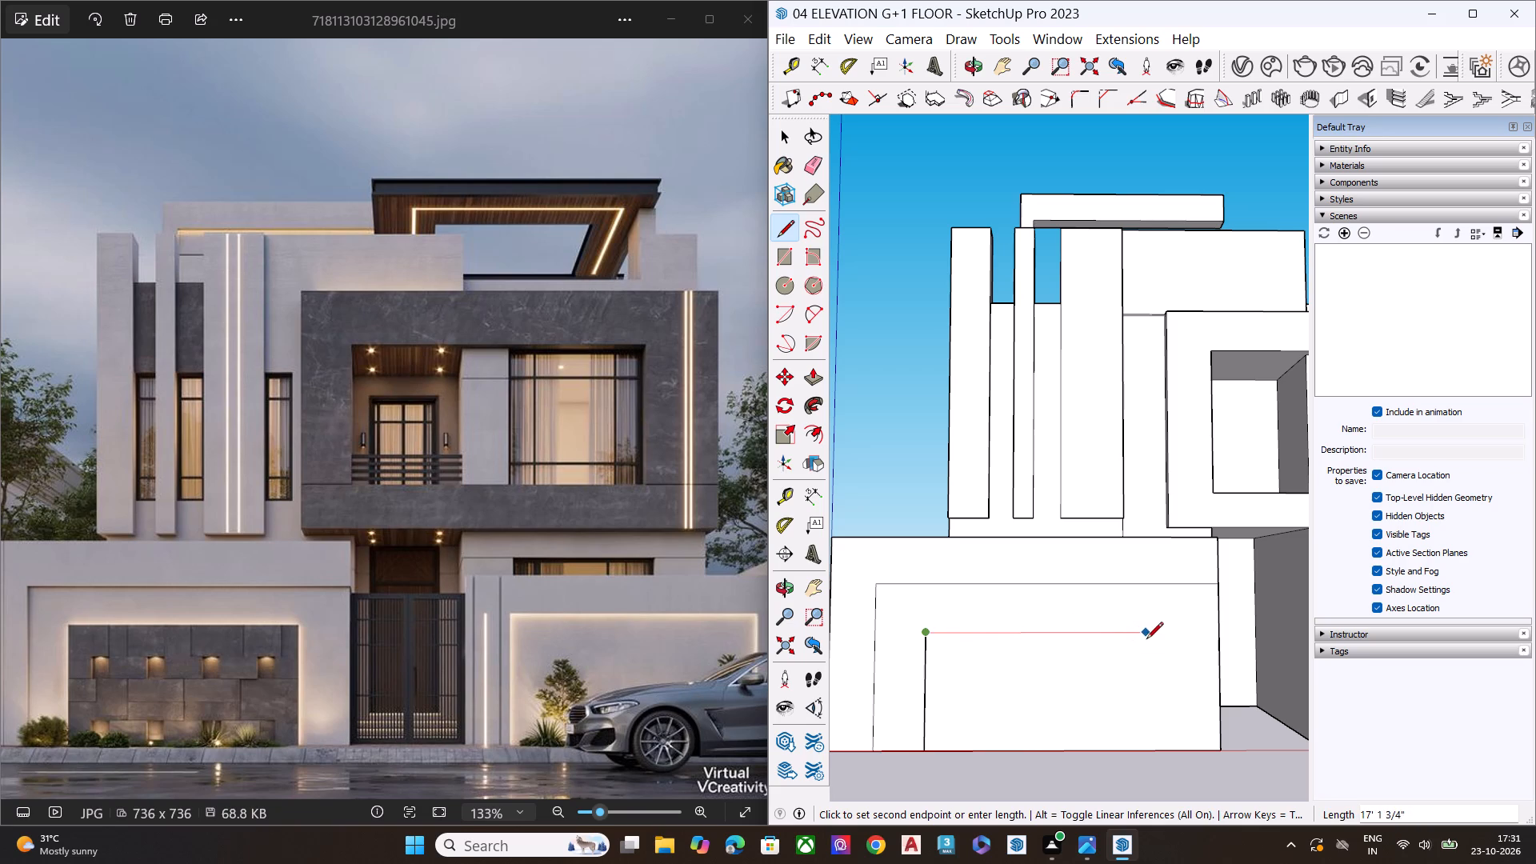
pyautogui.click(1150, 639)
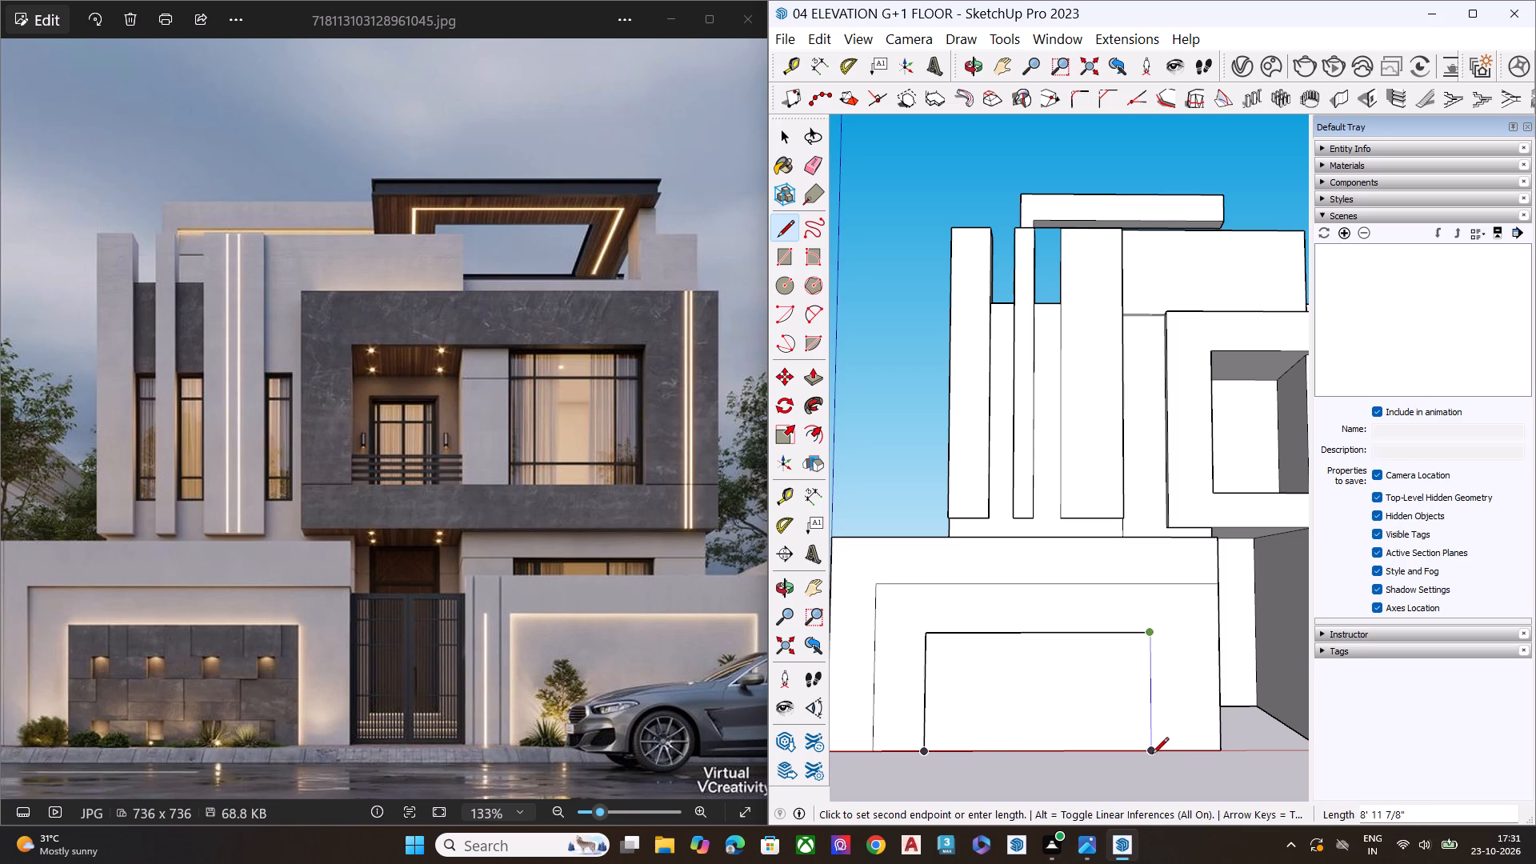
pyautogui.click(1152, 755)
pyautogui.press('space')
# Extrude the rectangular panel slightly outward from the left boundary wall's front face.
pyautogui.moveTo(1114, 675); pyautogui.dragTo(978, 790, button='middle')
pyautogui.scroll(5, 1046, 713)
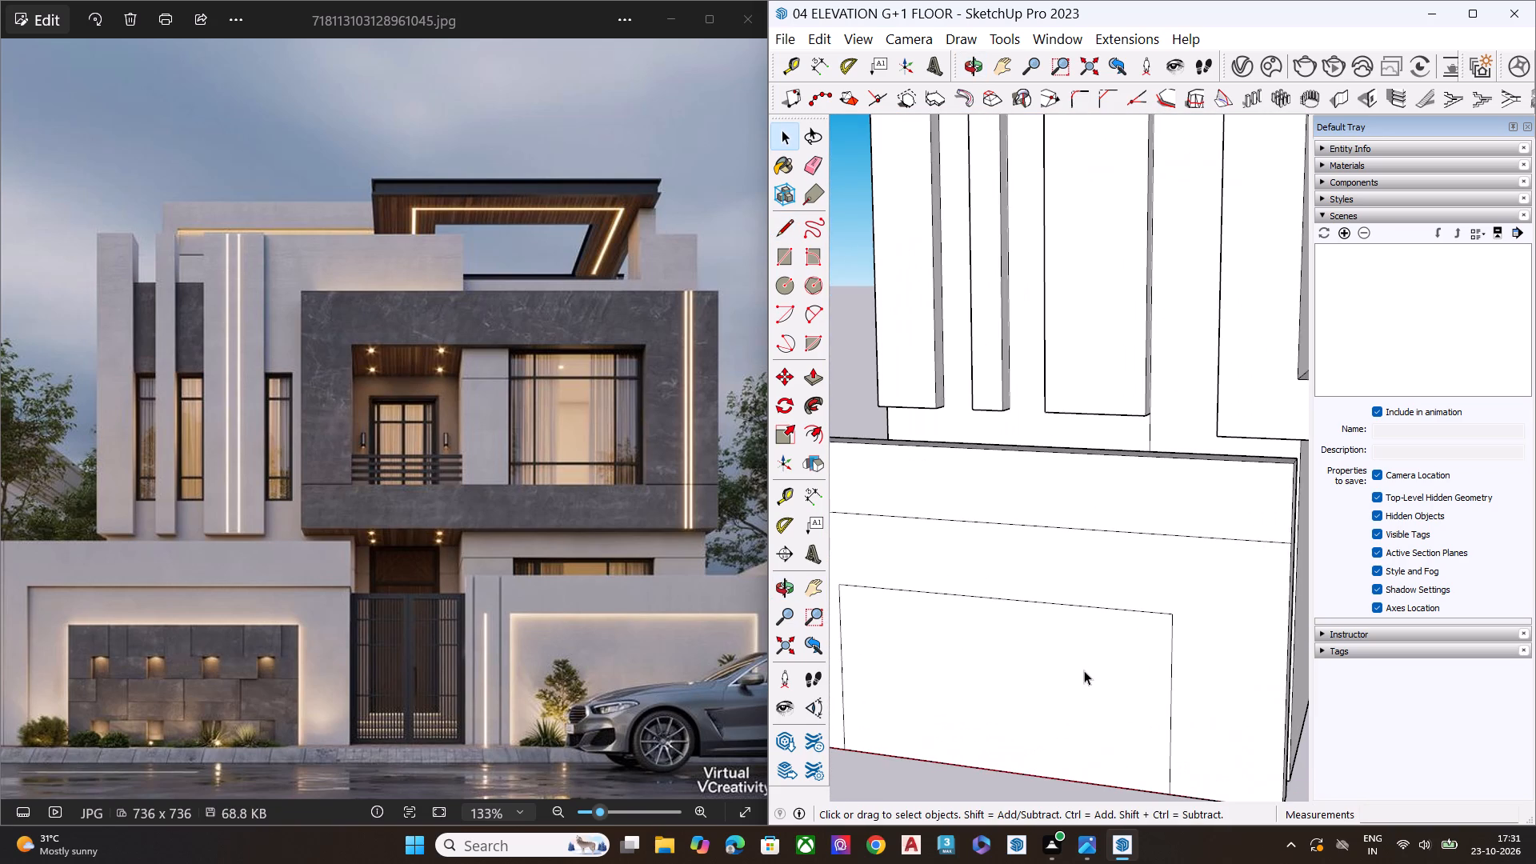
pyautogui.click(1084, 670)
pyautogui.moveTo(1123, 664); pyautogui.dragTo(1054, 729, button='middle')
pyautogui.scroll(1, 1054, 722)
pyautogui.press('p')
pyautogui.click(1078, 657)
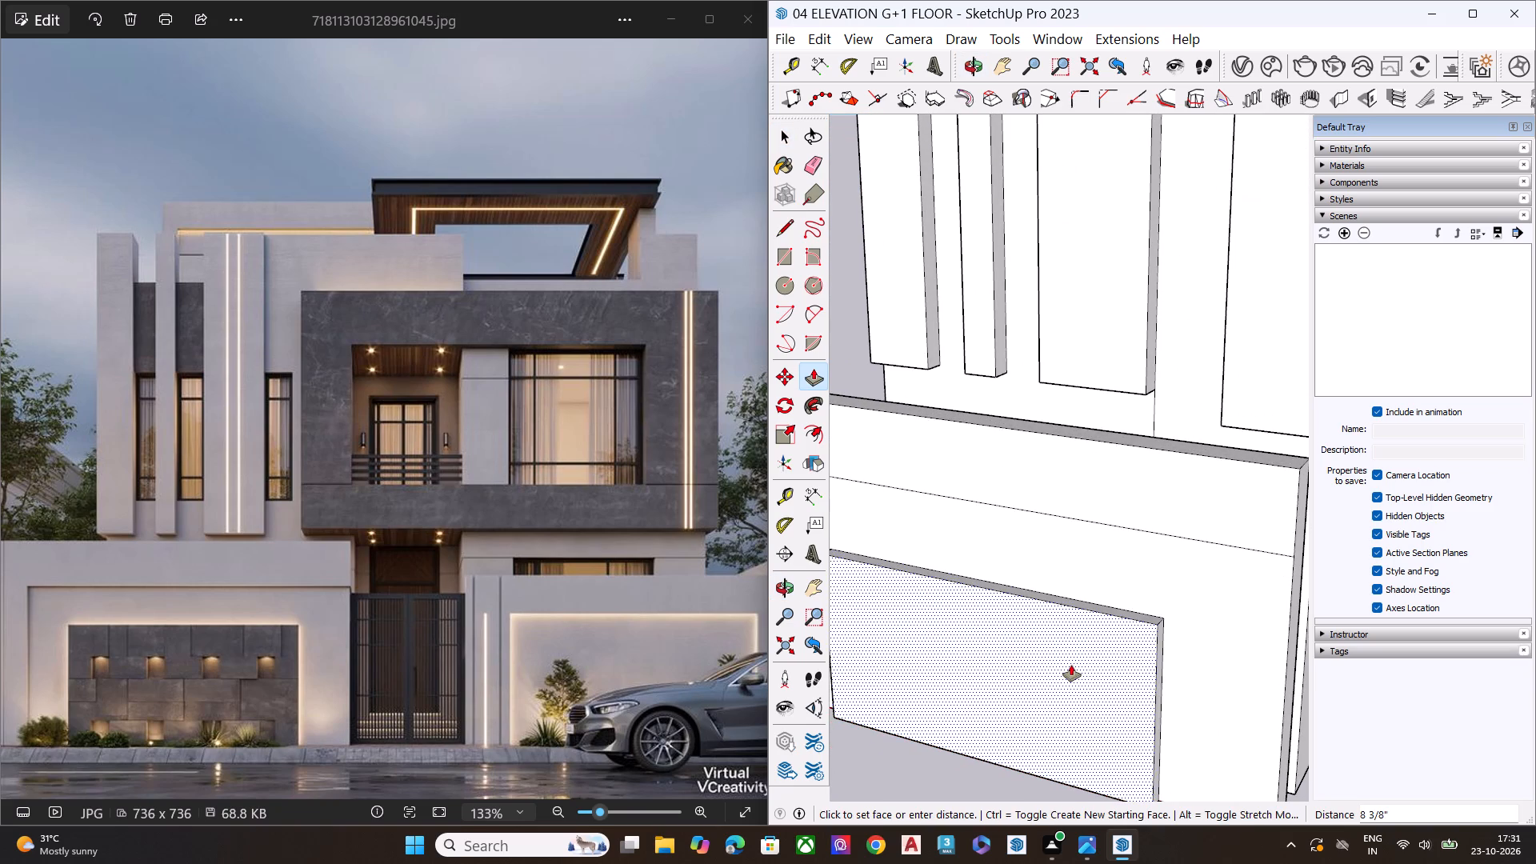
pyautogui.click(1074, 664)
pyautogui.press('space')
pyautogui.click(920, 773)
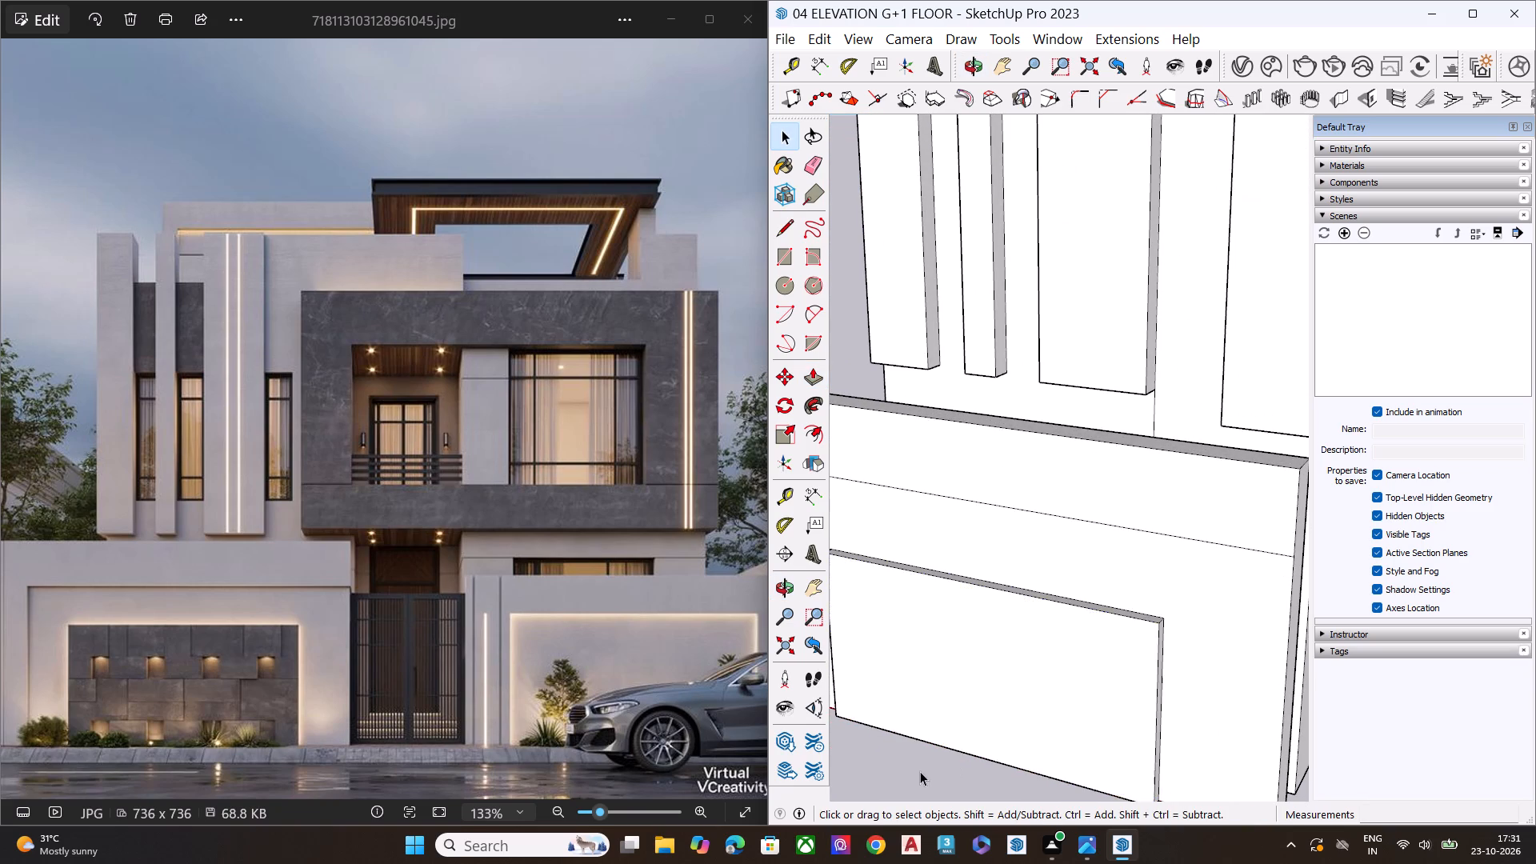
# Extrude the border face around the left boundary wall's inset area slightly outward from the wall front.
pyautogui.scroll(-7, 1002, 646)
pyautogui.moveTo(1104, 702); pyautogui.dragTo(1277, 567, button='middle')
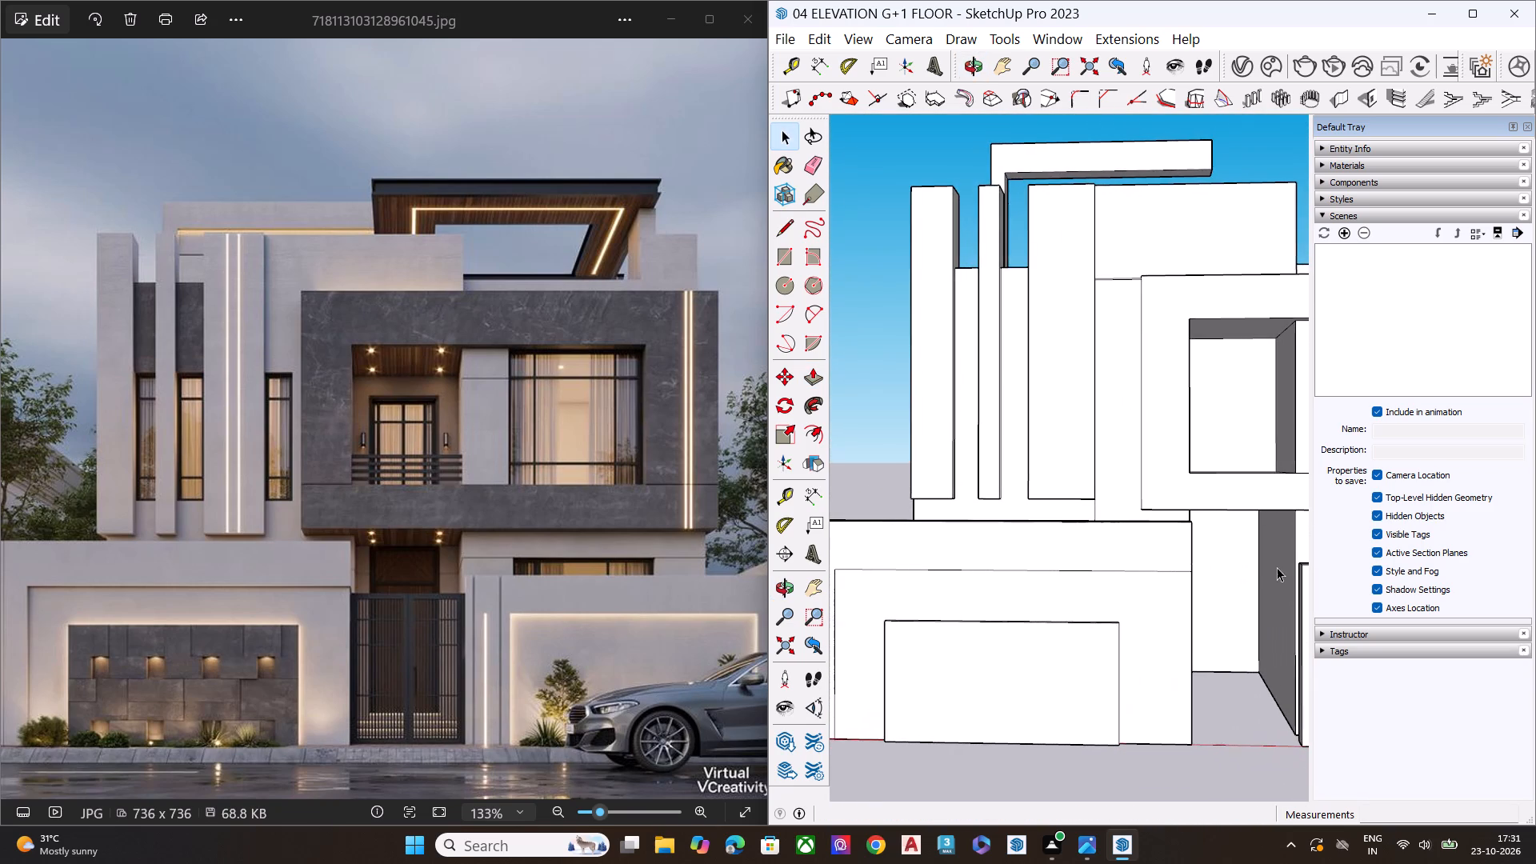
pyautogui.scroll(3, 1194, 625)
pyautogui.moveTo(1082, 638); pyautogui.dragTo(943, 671, button='middle')
pyautogui.middleClick(941, 672)
pyautogui.scroll(1, 1137, 591)
pyautogui.scroll(-5, 1150, 594)
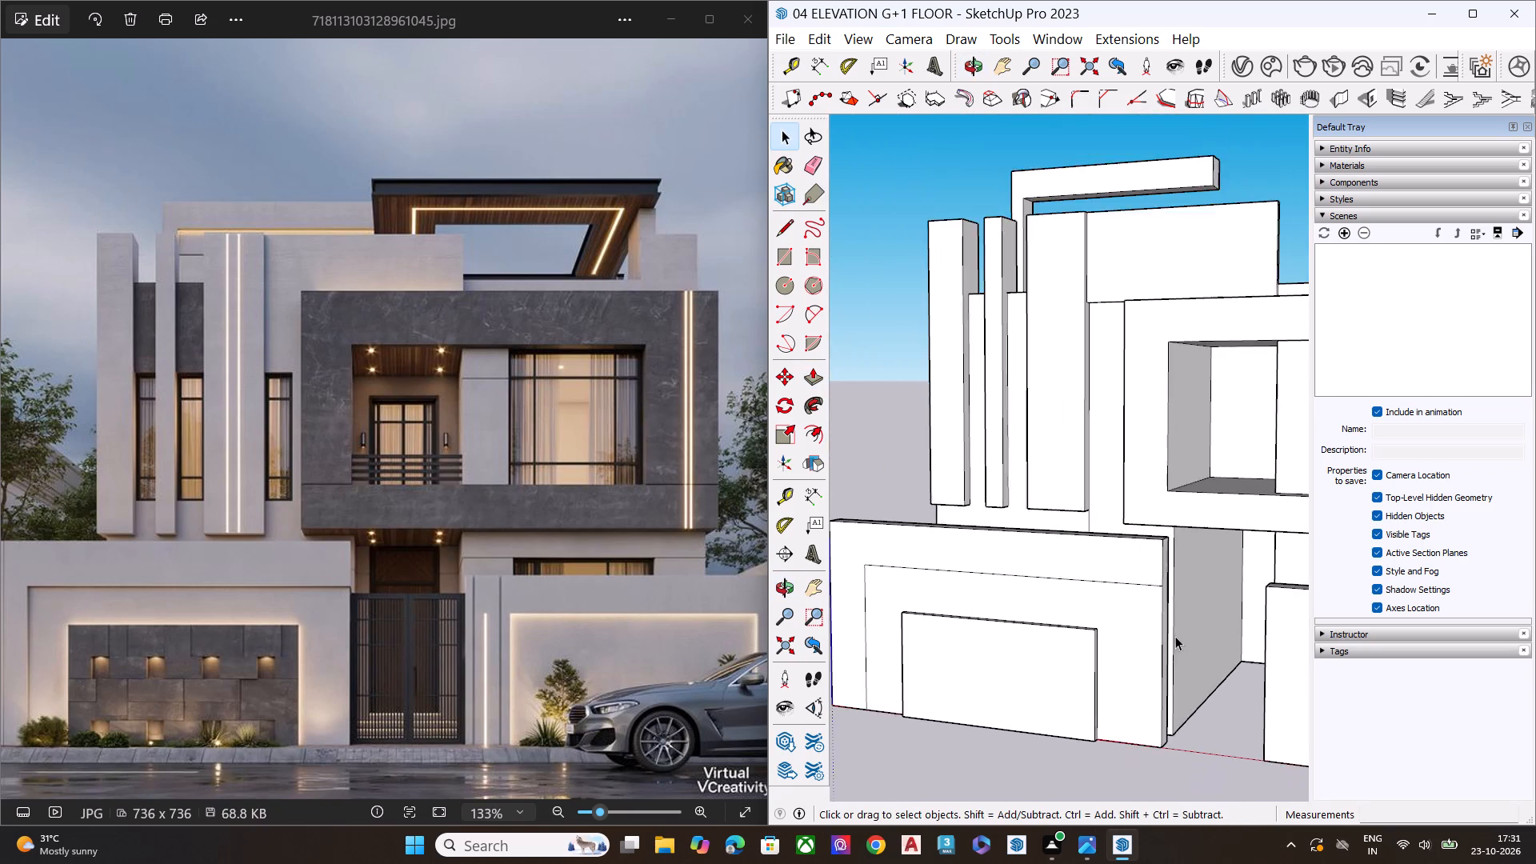
pyautogui.moveTo(1164, 645); pyautogui.dragTo(1042, 719, button='middle')
pyautogui.scroll(6, 1046, 643)
pyautogui.click(1131, 573)
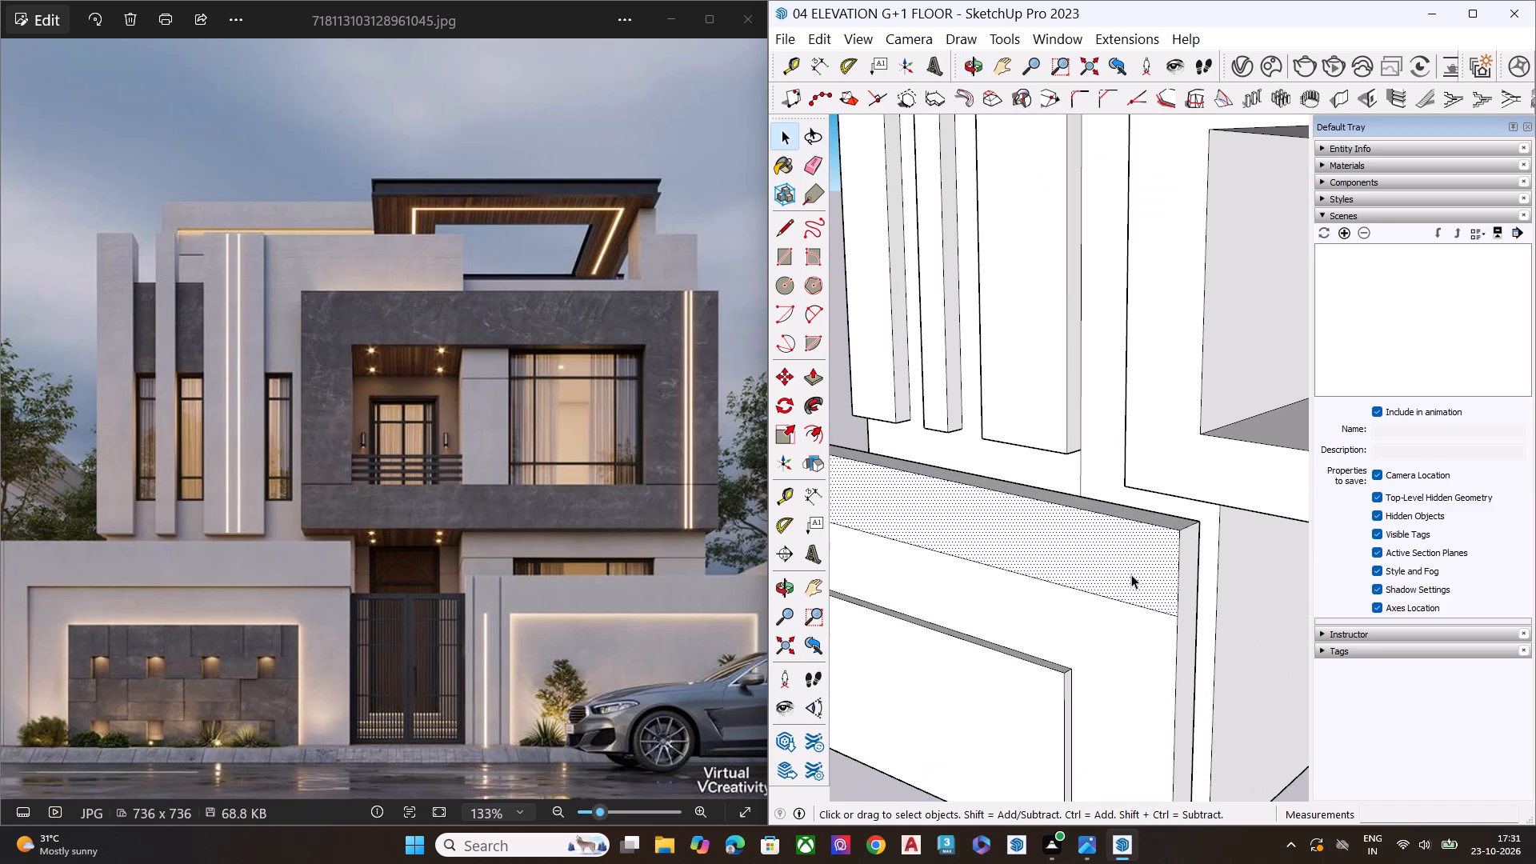
pyautogui.press('p')
pyautogui.click(1131, 574)
pyautogui.click(1126, 579)
pyautogui.press('space')
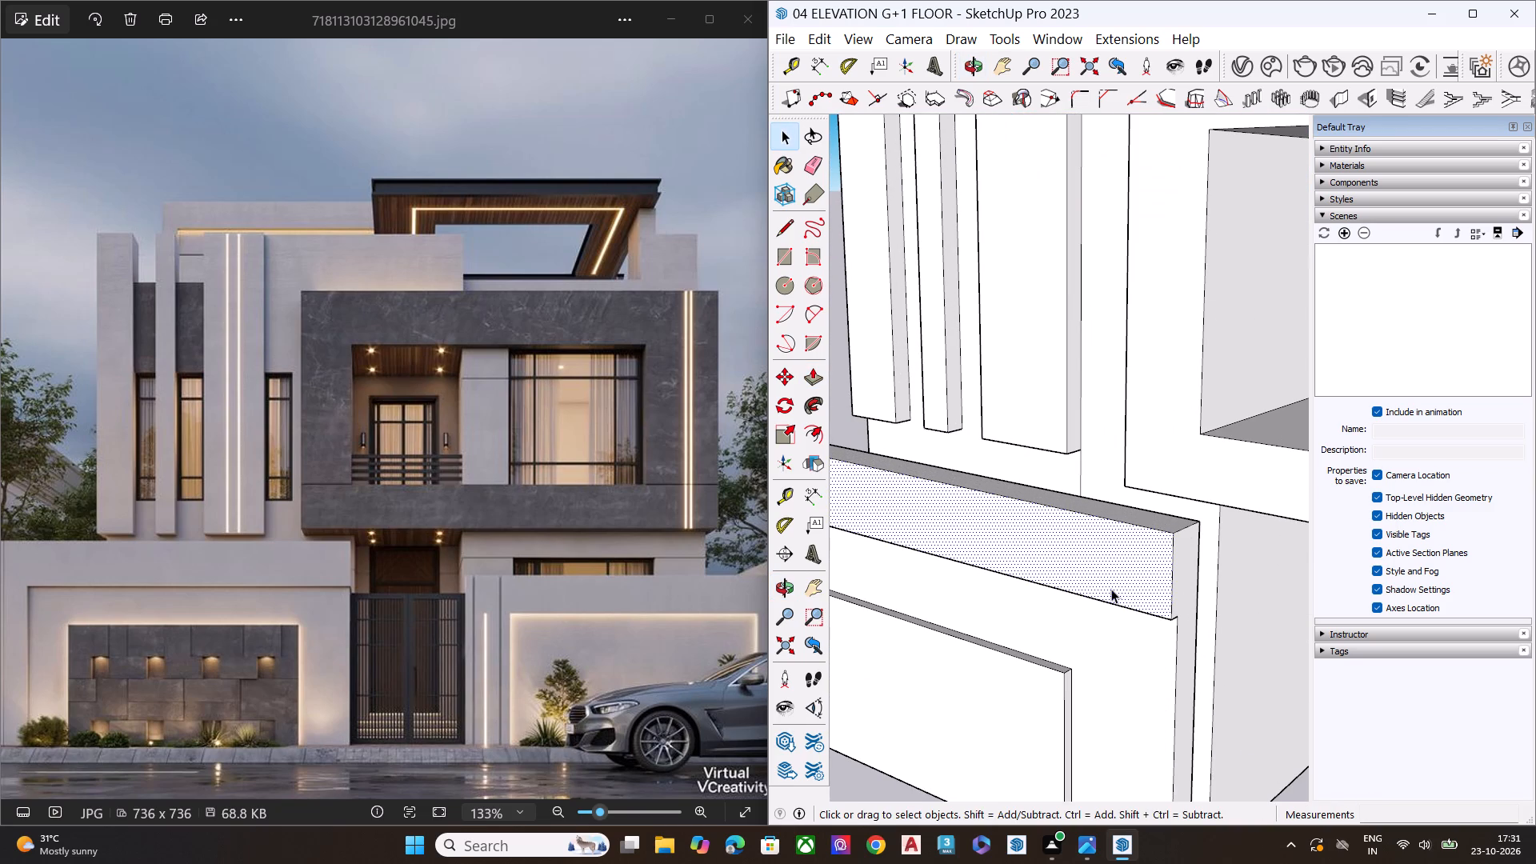
pyautogui.press('space')
# Push the left boundary wall's raised border face back slightly to fine-tune its projection.
pyautogui.scroll(-5, 1140, 566)
pyautogui.scroll(1, 1179, 574)
pyautogui.scroll(-4, 1180, 574)
pyautogui.moveTo(1140, 603); pyautogui.dragTo(1010, 393, button='middle')
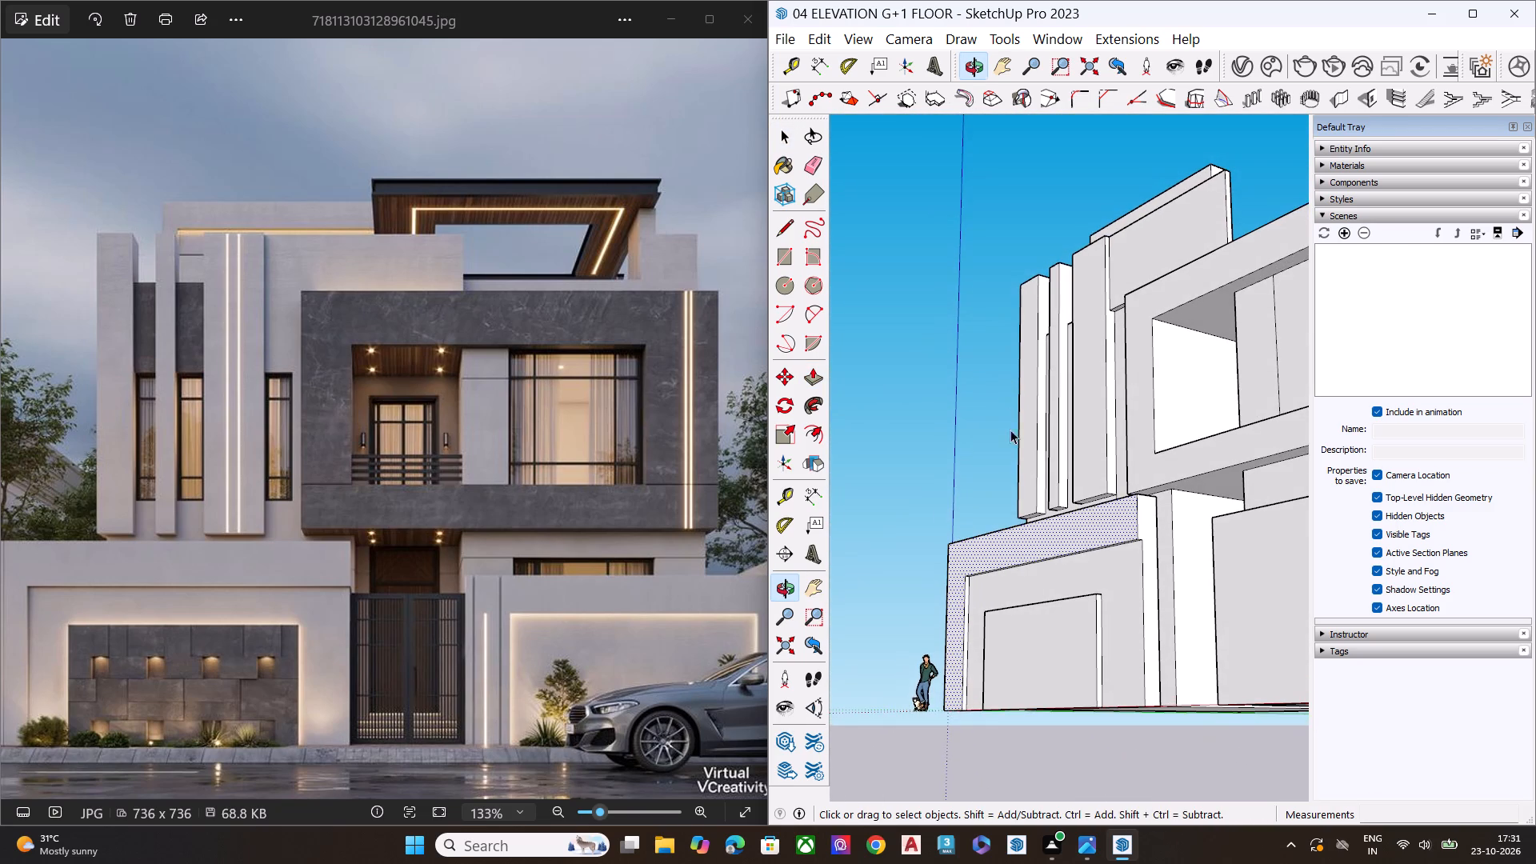
pyautogui.scroll(8, 1072, 548)
pyautogui.moveTo(1071, 574); pyautogui.dragTo(926, 539, button='middle')
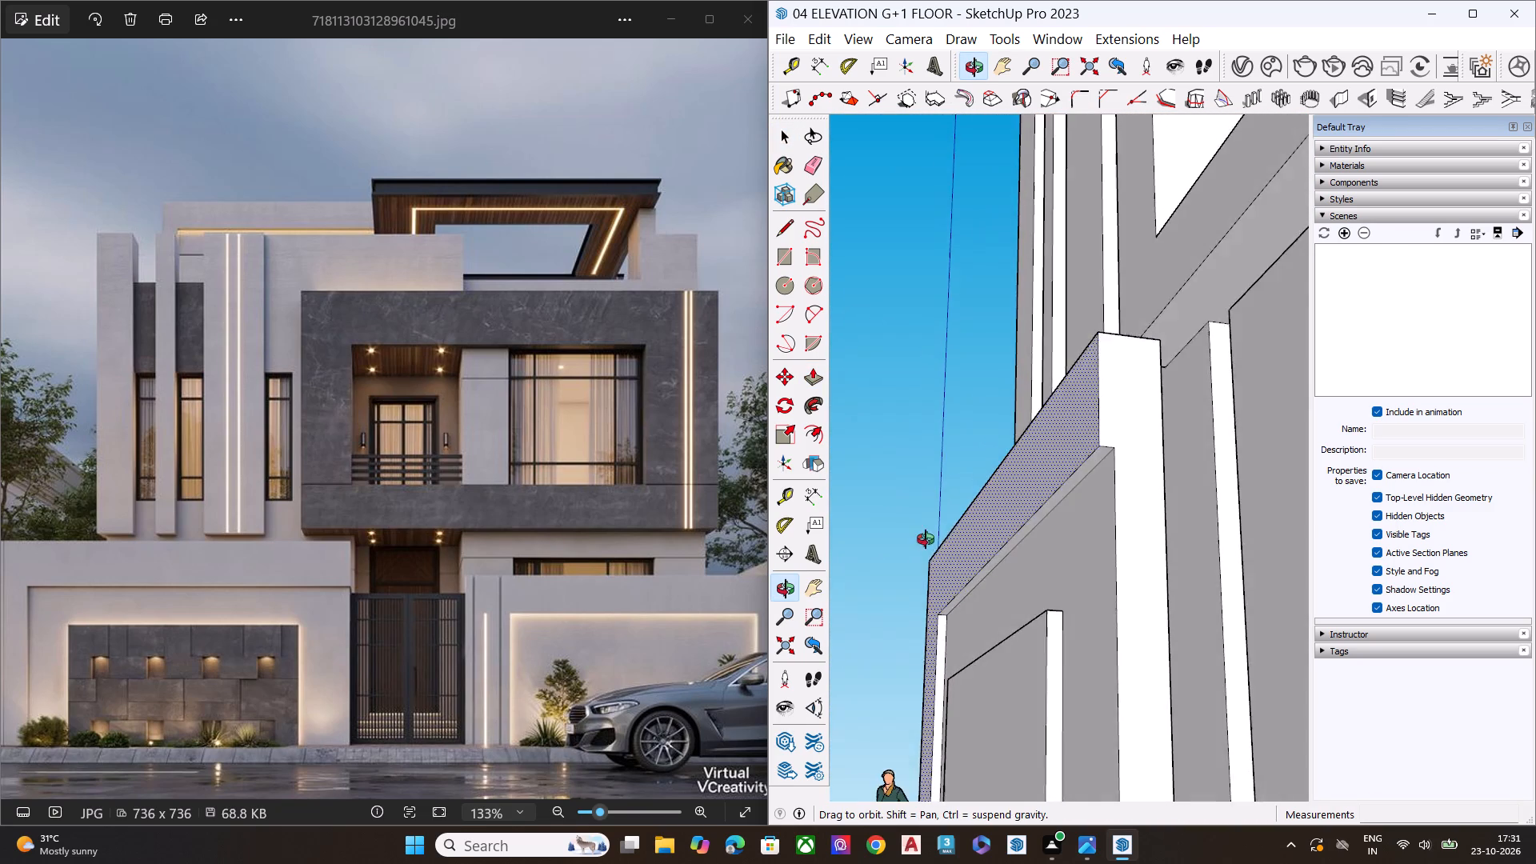
pyautogui.moveTo(926, 539); pyautogui.dragTo(926, 555, button='middle')
pyautogui.scroll(1, 950, 553)
pyautogui.press('p')
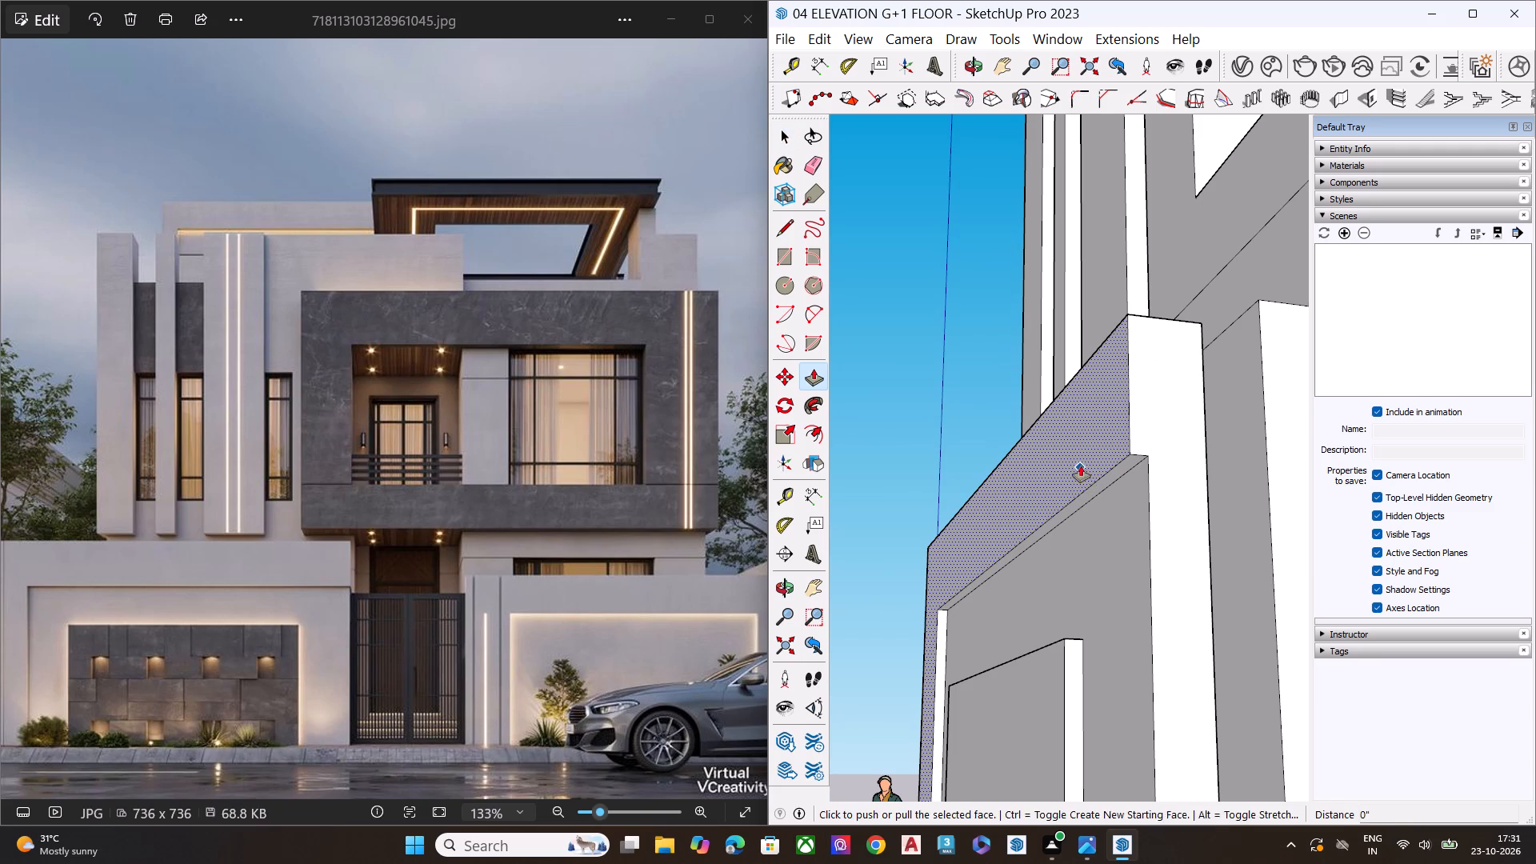
pyautogui.click(1081, 463)
pyautogui.click(1087, 464)
pyautogui.press('space')
pyautogui.click(922, 469)
# Push the right boundary wall's gate-side end face inward a few inches to shorten the wall.
pyautogui.scroll(-5, 899, 429)
pyautogui.scroll(3, 918, 466)
pyautogui.scroll(-2, 936, 477)
pyautogui.moveTo(998, 490); pyautogui.dragTo(1189, 586, button='middle')
pyautogui.scroll(1, 1127, 494)
pyautogui.scroll(-2, 999, 406)
pyautogui.scroll(1, 986, 414)
pyautogui.scroll(-6, 983, 415)
pyautogui.moveTo(1041, 515); pyautogui.dragTo(1254, 525, button='middle')
pyautogui.scroll(1, 1219, 514)
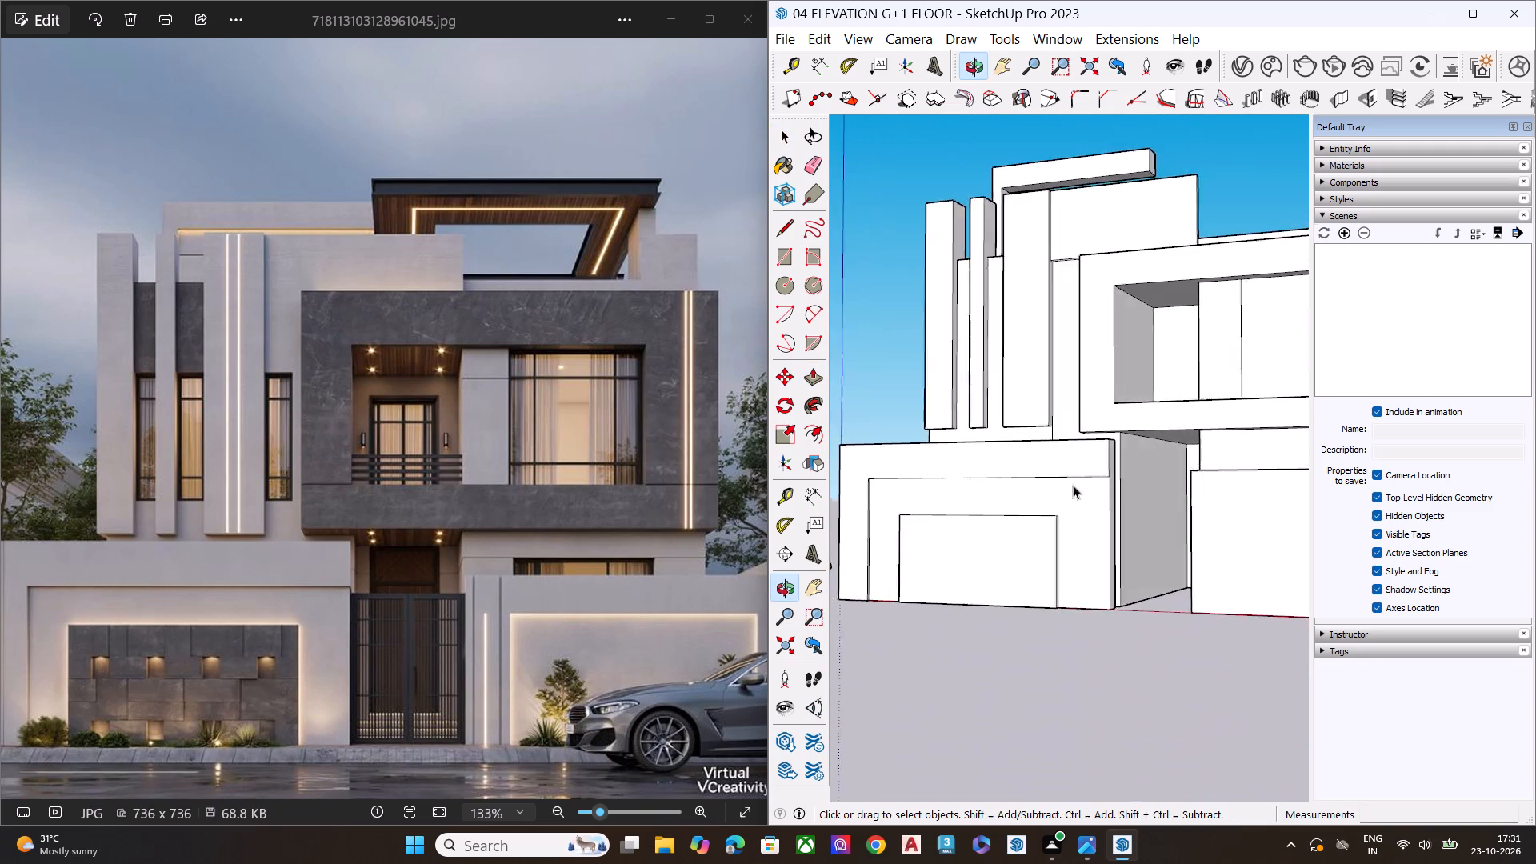
pyautogui.scroll(-11, 994, 460)
pyautogui.moveTo(1066, 529); pyautogui.dragTo(1181, 535, button='middle')
pyautogui.scroll(3, 1196, 513)
pyautogui.moveTo(1088, 490); pyautogui.dragTo(1279, 497, button='middle')
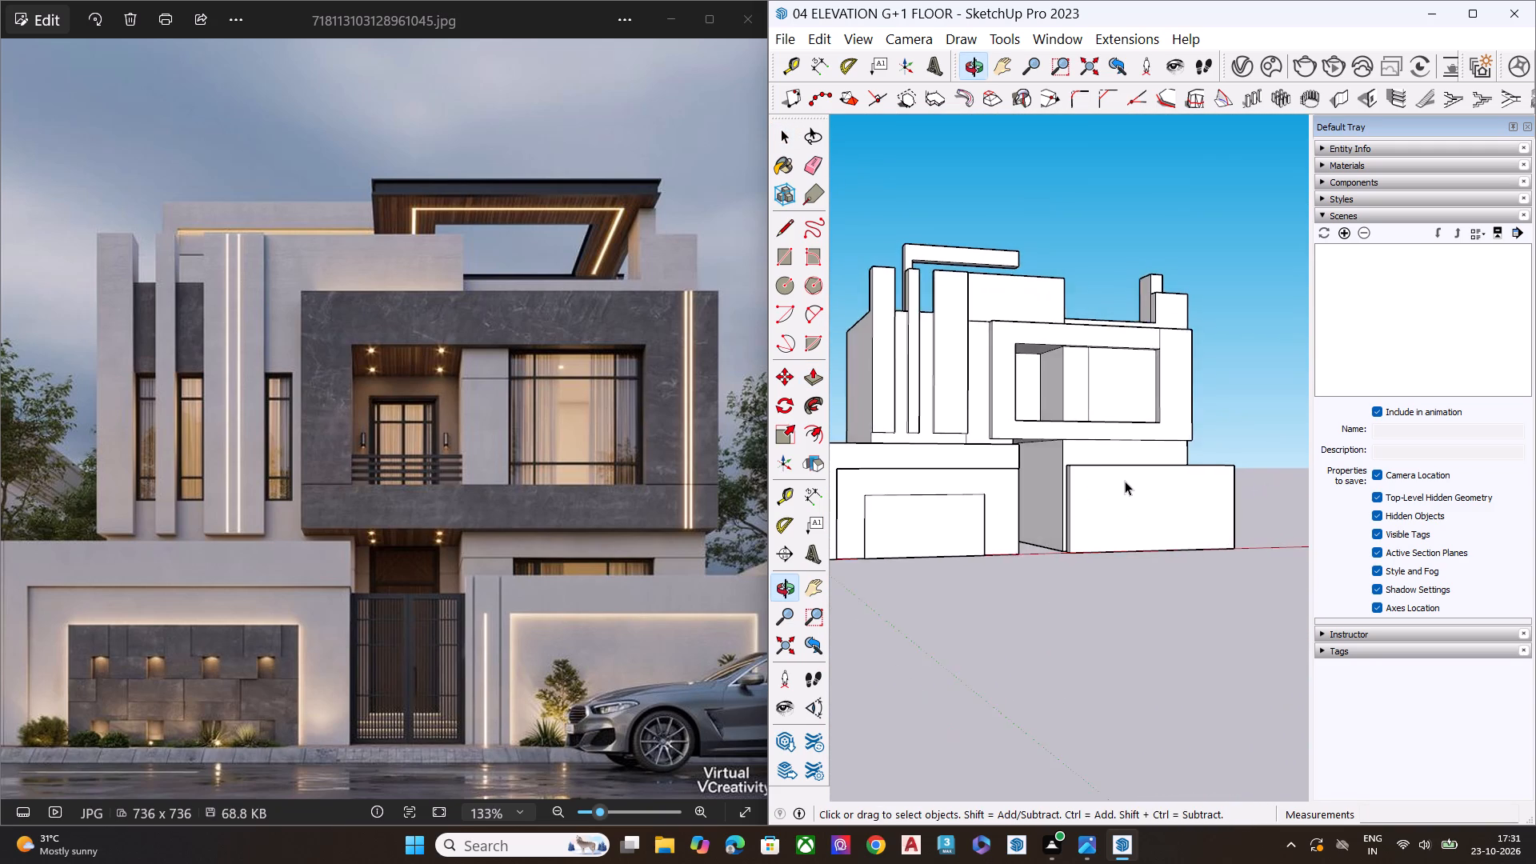
pyautogui.scroll(6, 1122, 479)
pyautogui.scroll(-3, 1114, 478)
pyautogui.scroll(2, 1114, 478)
pyautogui.moveTo(1097, 508); pyautogui.dragTo(1166, 536, button='middle')
pyautogui.scroll(5, 1084, 479)
pyautogui.click(1030, 486)
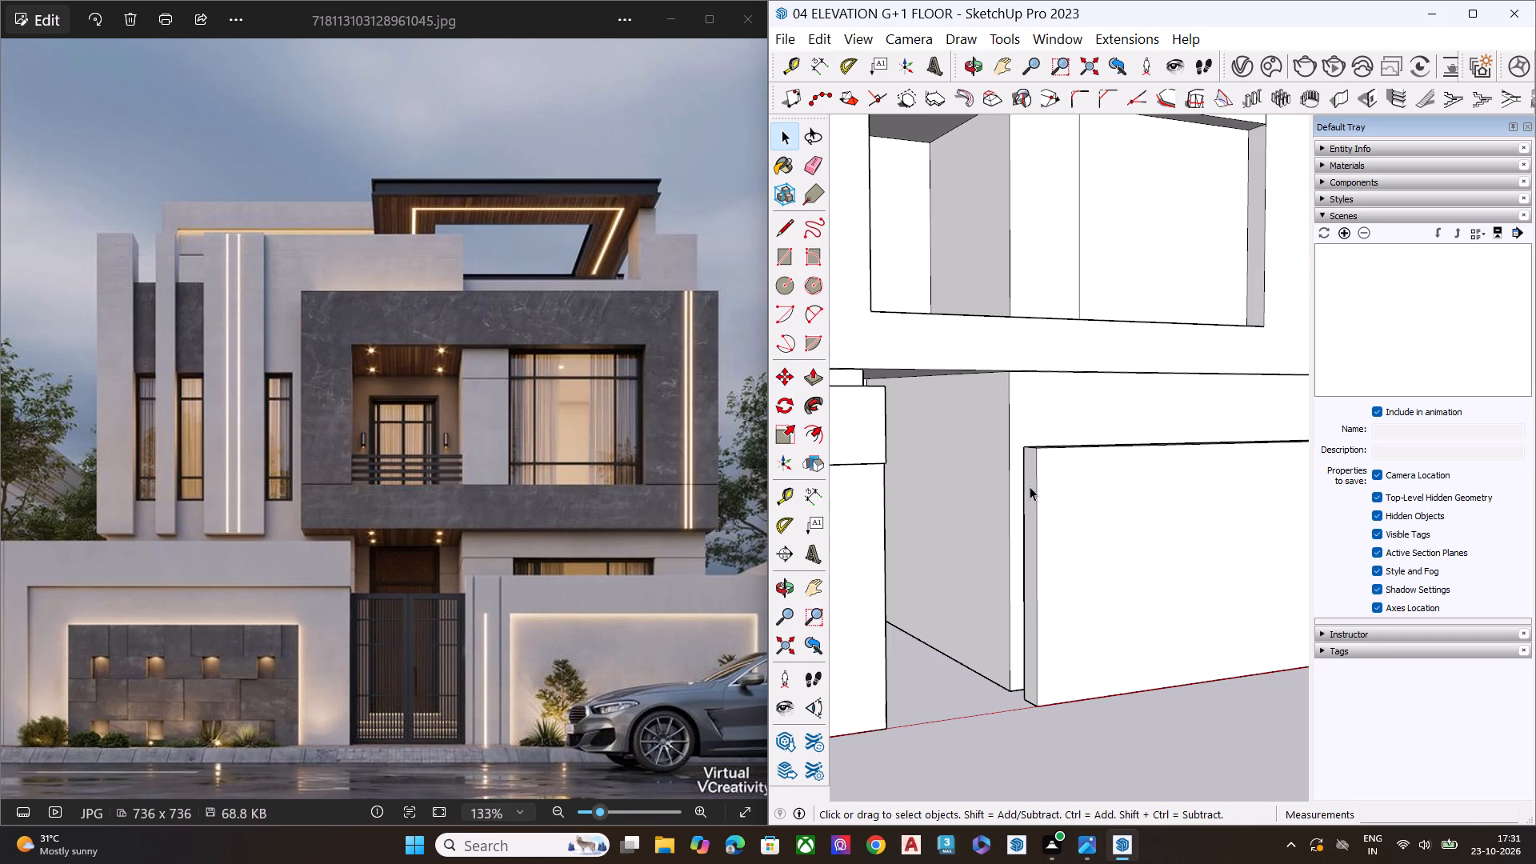
pyautogui.press('p')
pyautogui.click(1030, 486)
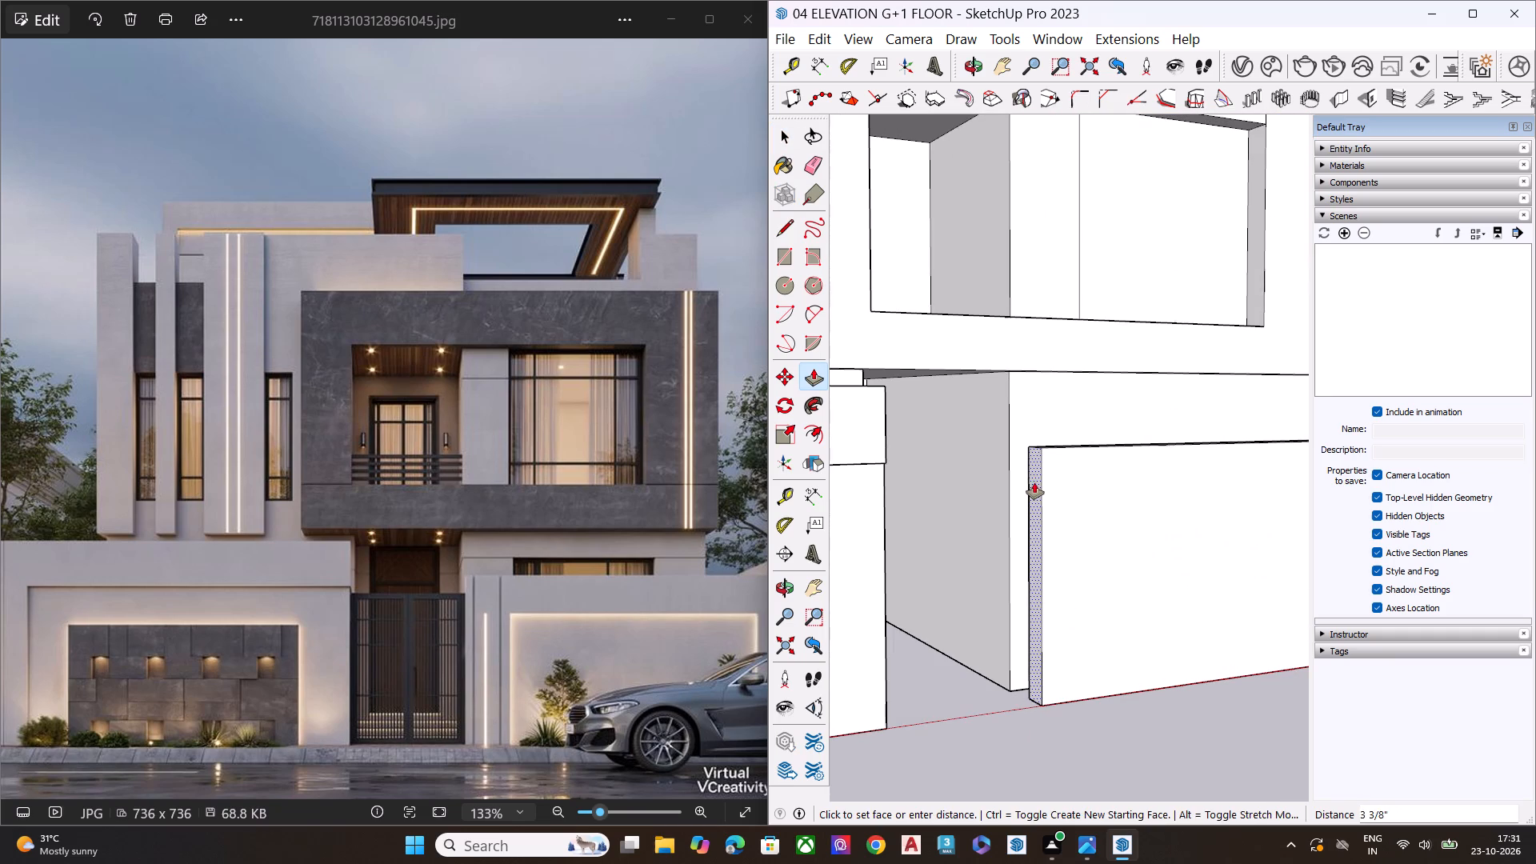
pyautogui.click(1038, 480)
pyautogui.press('space')
pyautogui.moveTo(1030, 571); pyautogui.dragTo(897, 548, button='middle')
pyautogui.scroll(-4, 916, 532)
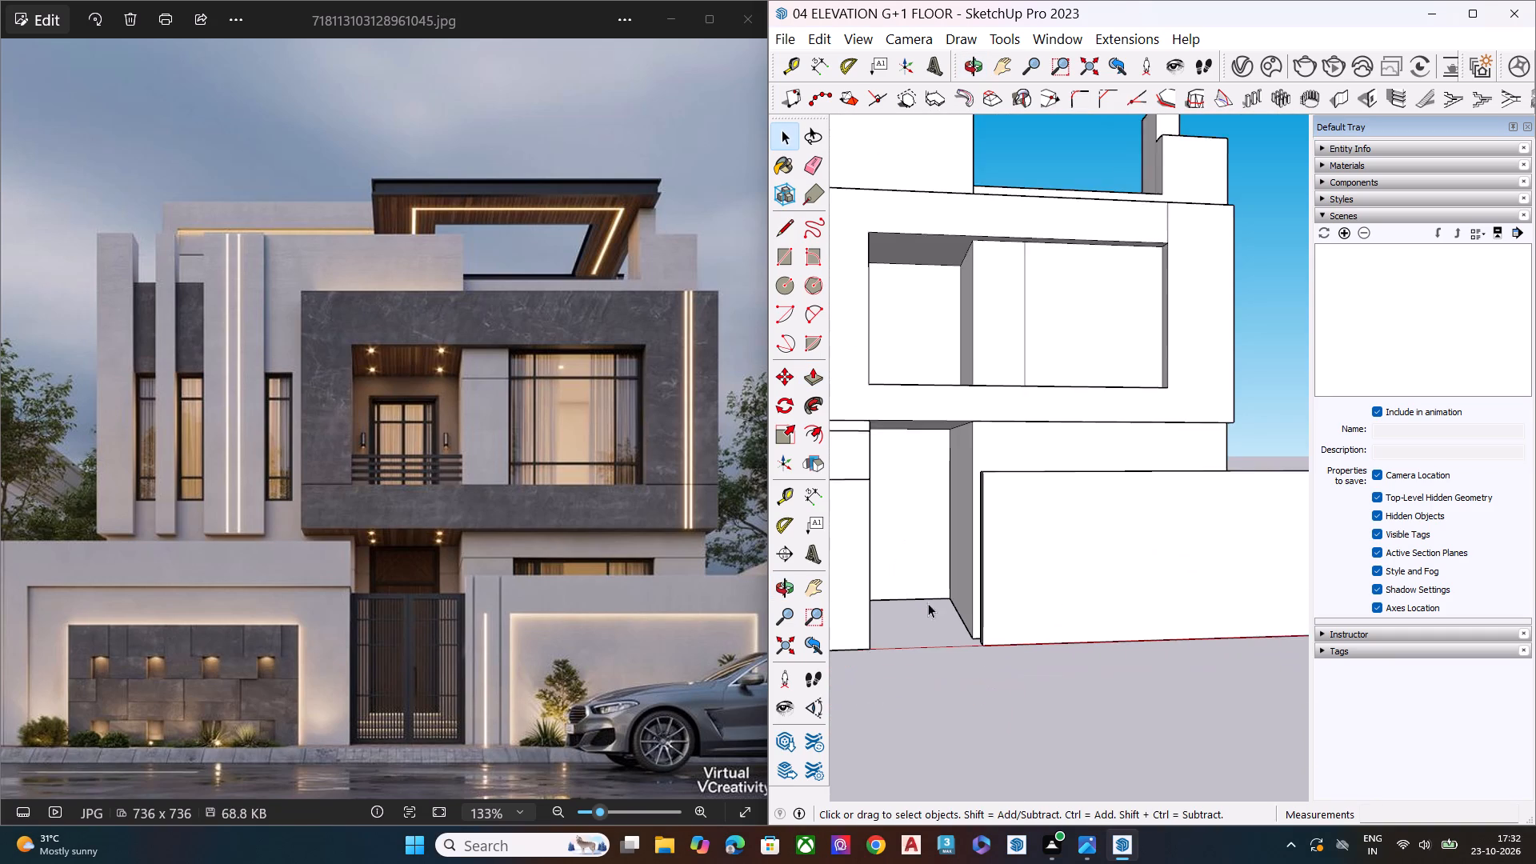
pyautogui.click(929, 651)
# Draw a vertical line about 10' high from the base of the right boundary wall's front face, near its gate end.
pyautogui.moveTo(1070, 590); pyautogui.dragTo(1062, 554, button='middle')
pyautogui.scroll(2, 1072, 576)
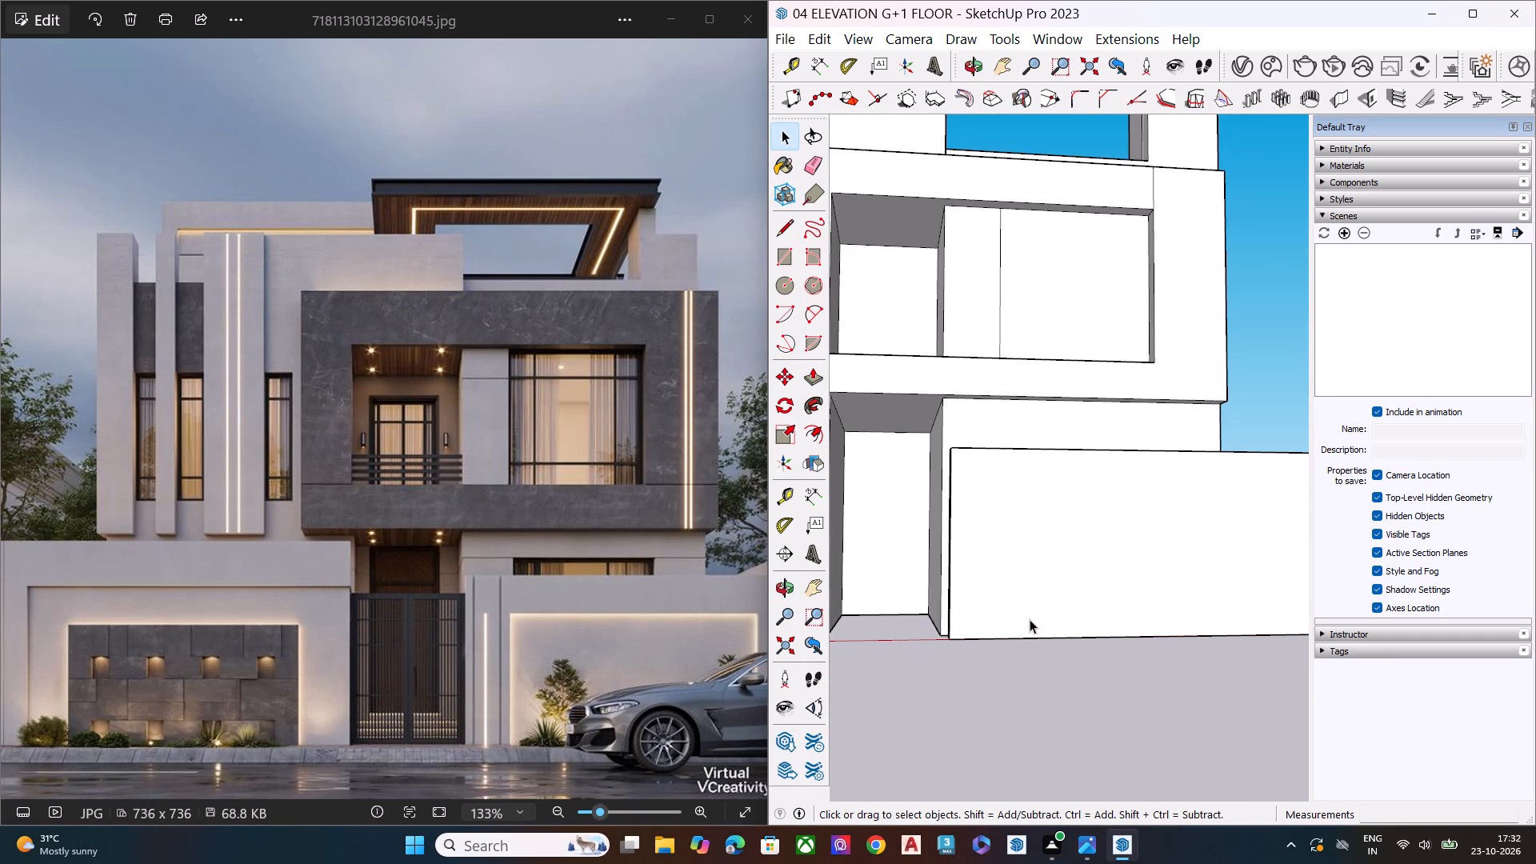
pyautogui.press('l')
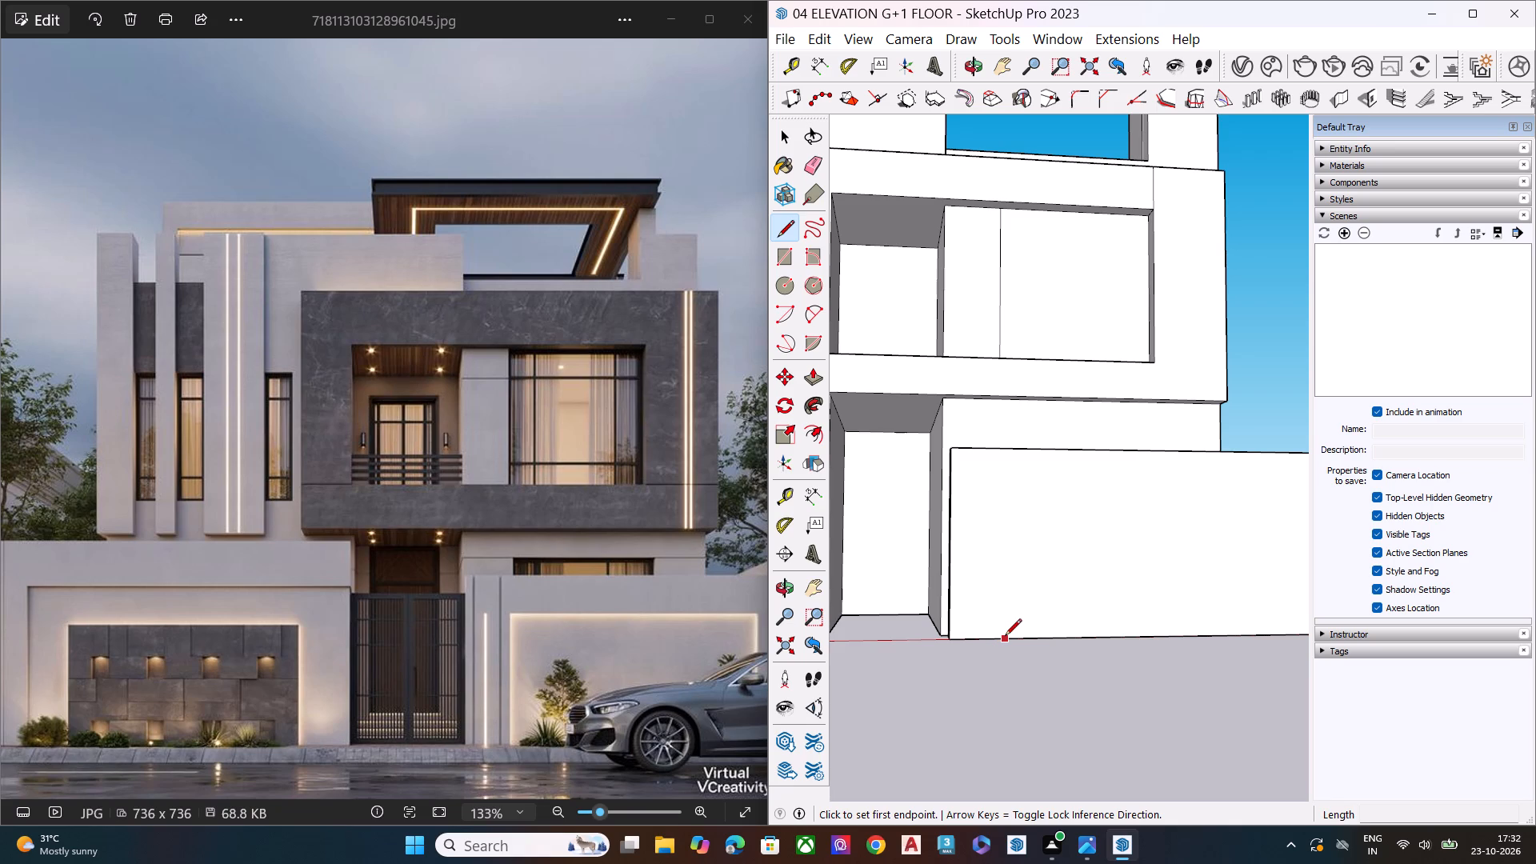
pyautogui.click(1005, 637)
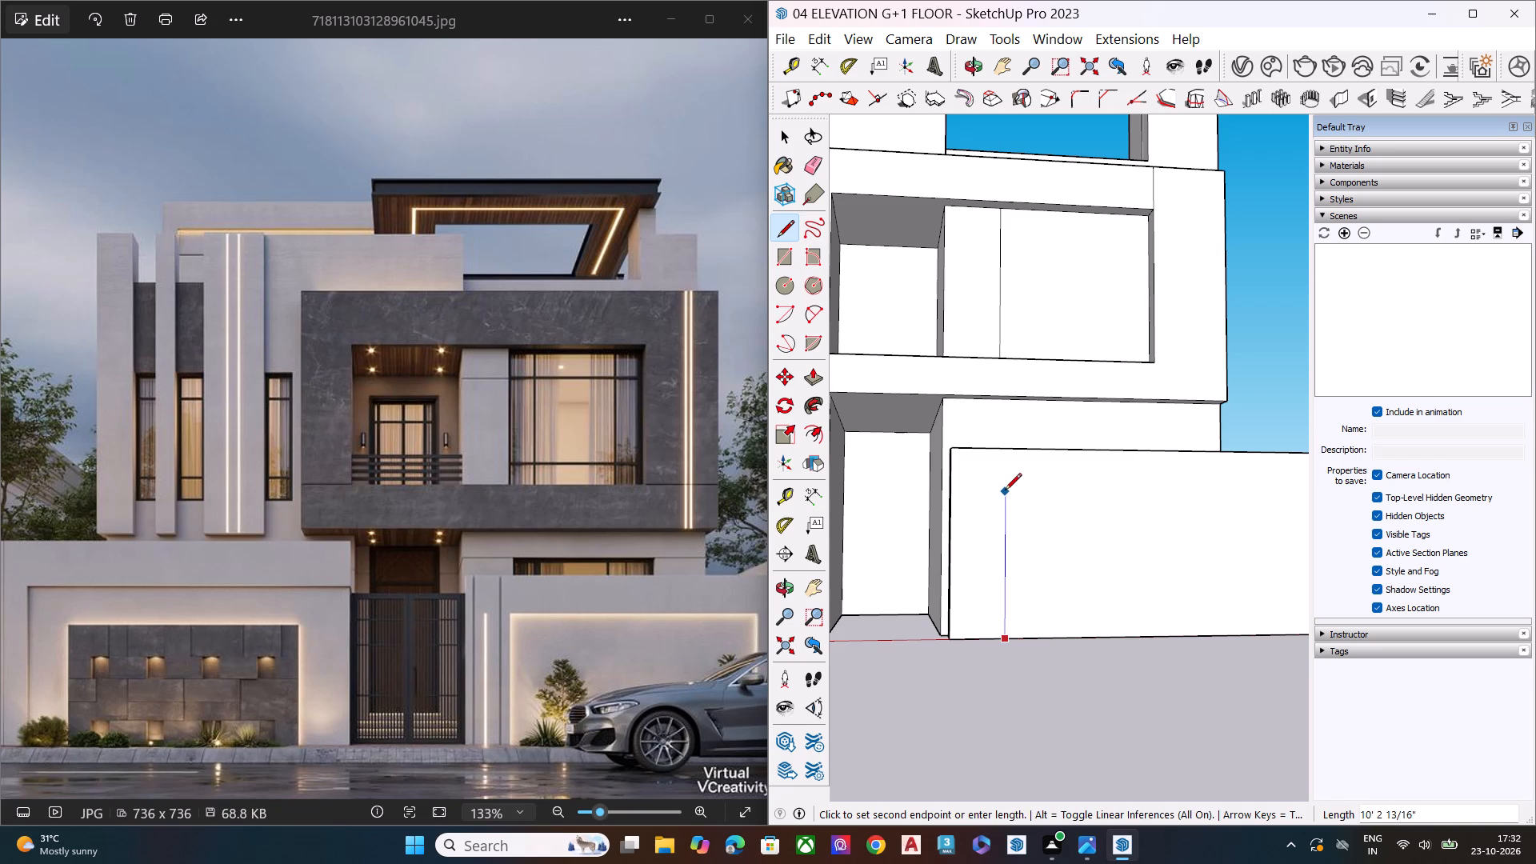
pyautogui.click(1005, 491)
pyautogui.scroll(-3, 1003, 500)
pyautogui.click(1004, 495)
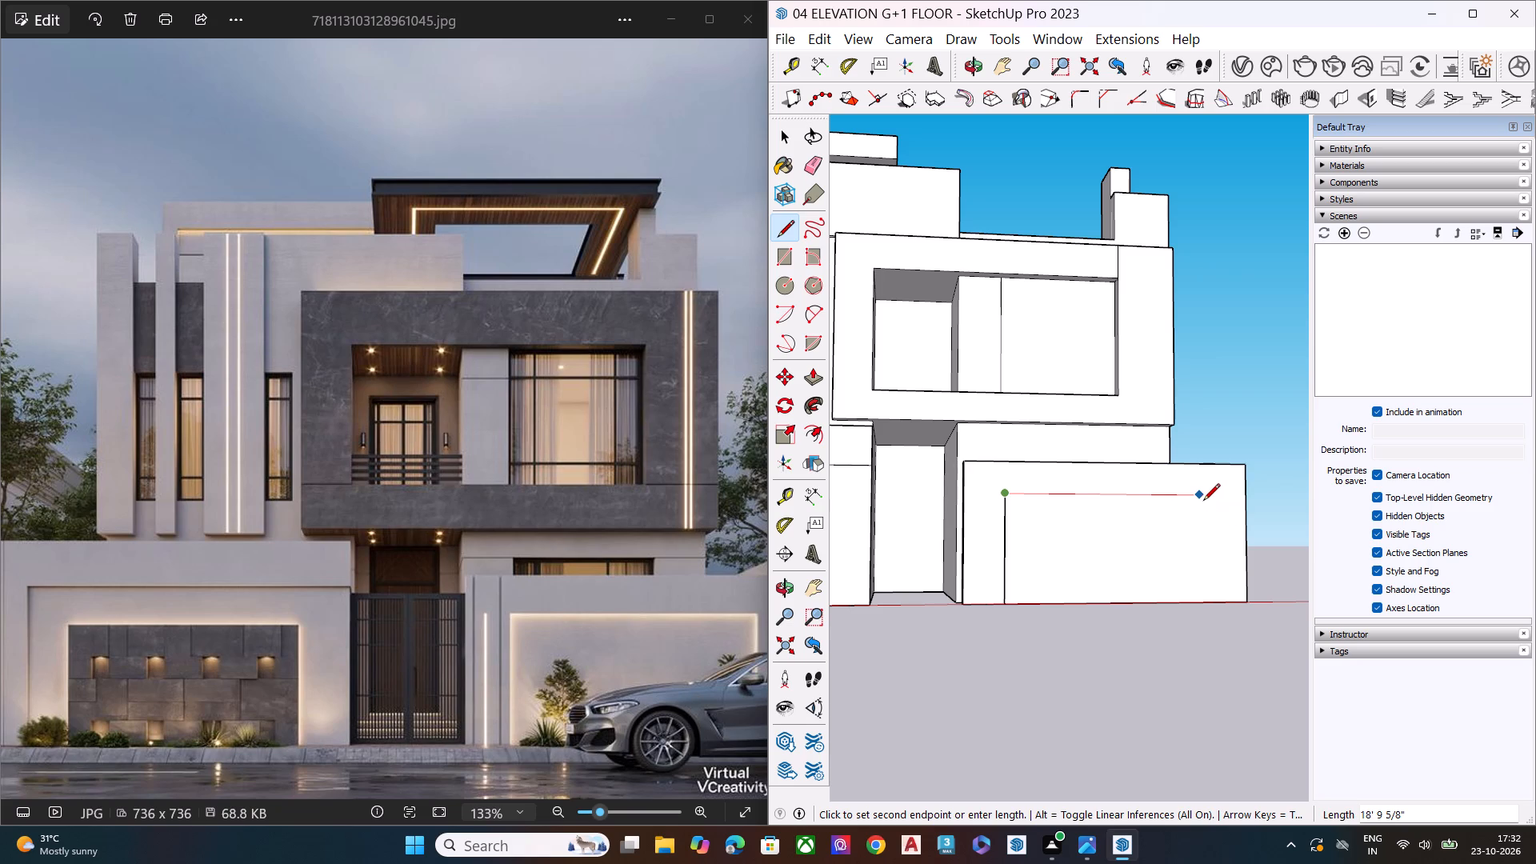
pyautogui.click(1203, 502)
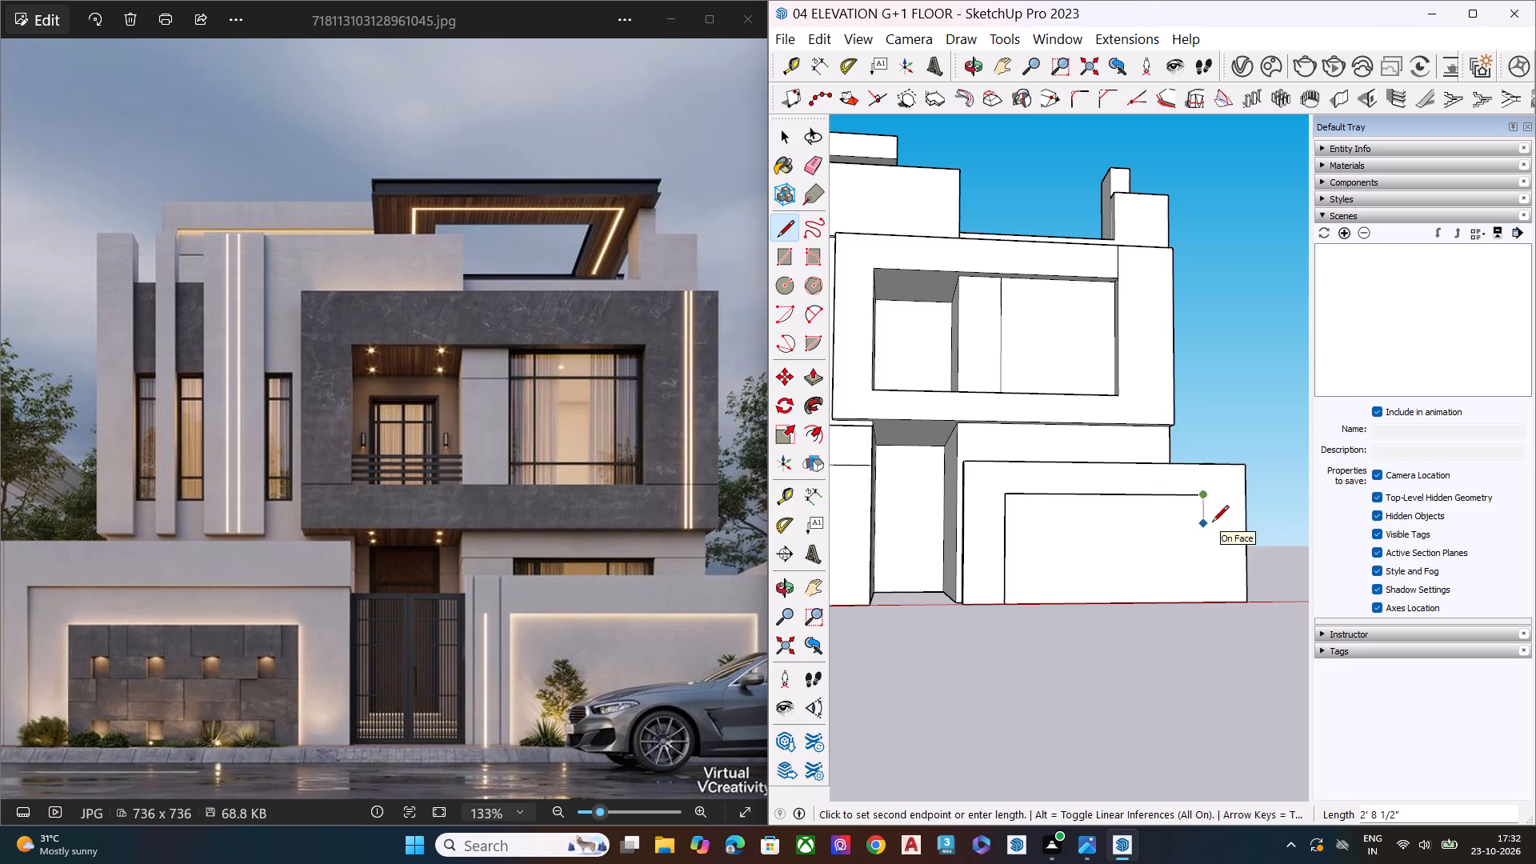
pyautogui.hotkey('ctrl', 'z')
# Complete the rectangular outline with a horizontal top line about 20' long and a vertical line down to the right boundary wall's base.
pyautogui.click(1006, 495)
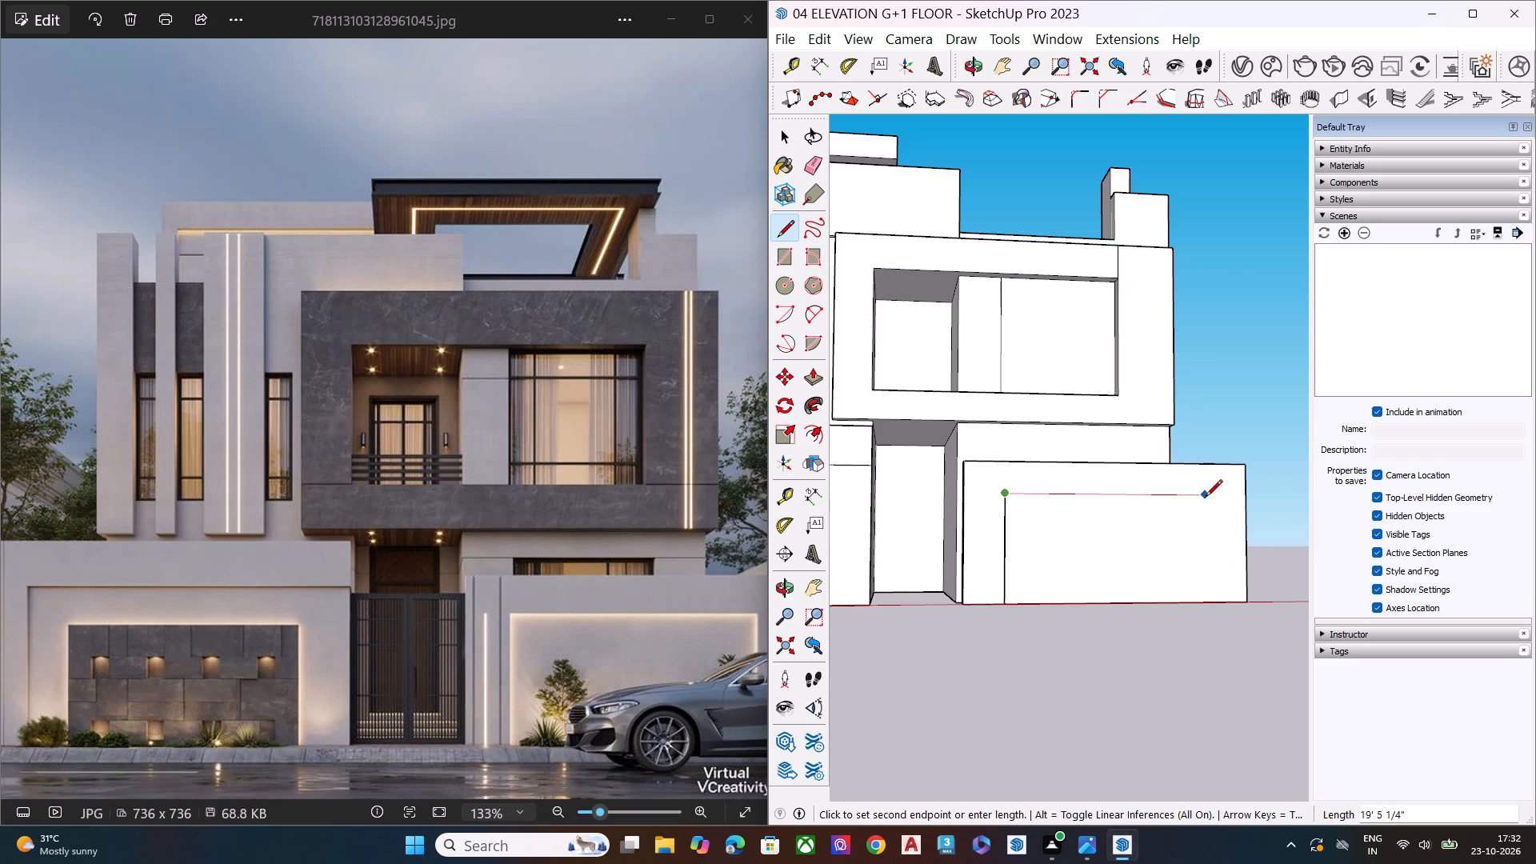
pyautogui.click(1213, 498)
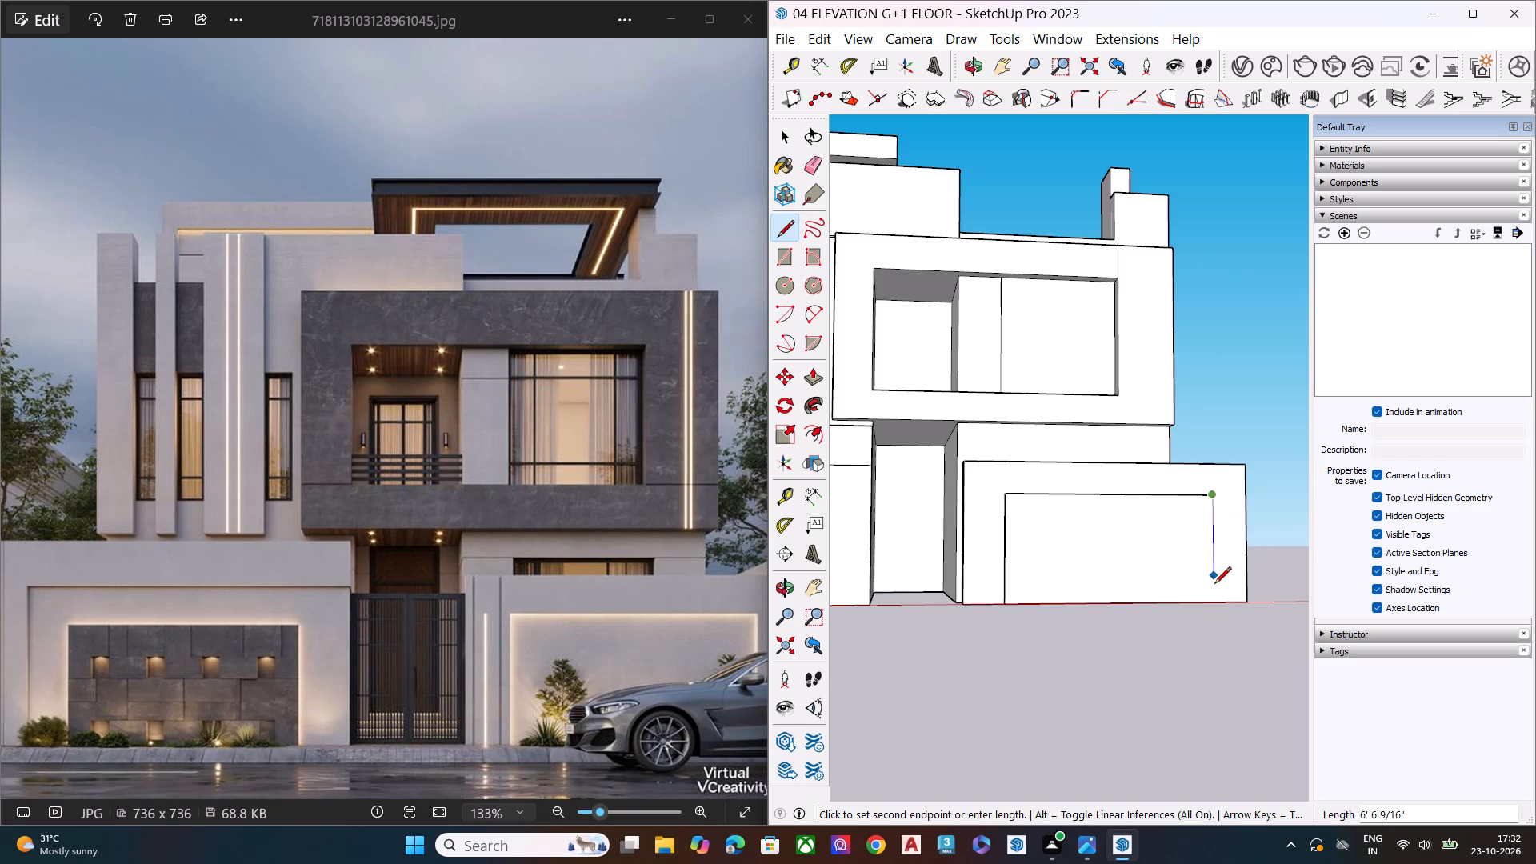
pyautogui.click(1213, 603)
pyautogui.press('space')
pyautogui.click(1188, 661)
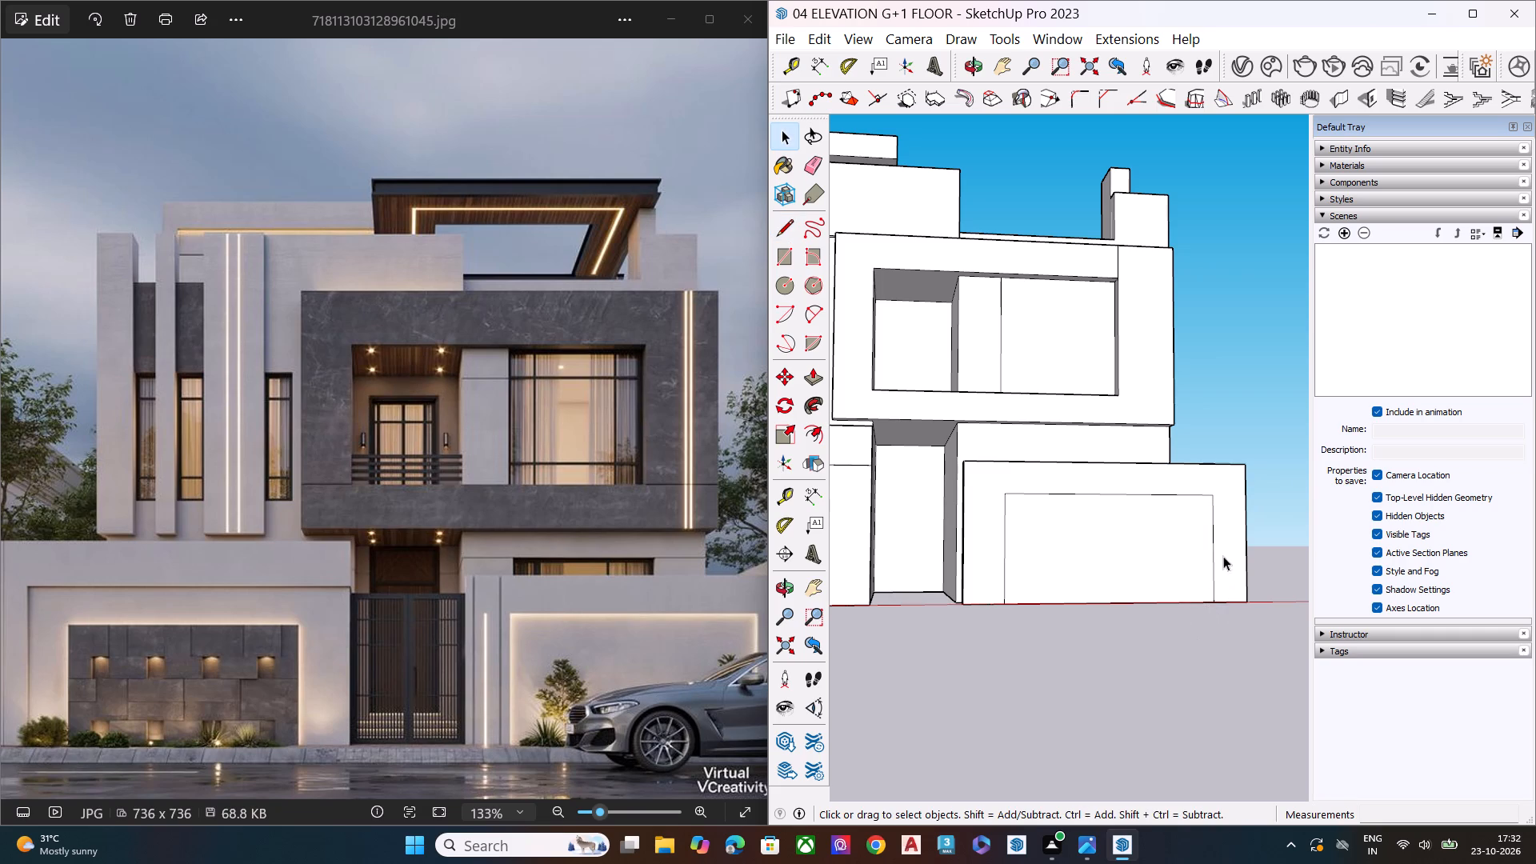
# Extrude the border face around the right boundary wall's rectangular outline outward about 4".
pyautogui.moveTo(1222, 566); pyautogui.dragTo(1077, 672, button='middle')
pyautogui.moveTo(1032, 661); pyautogui.dragTo(912, 669, button='middle')
pyautogui.scroll(6, 1084, 491)
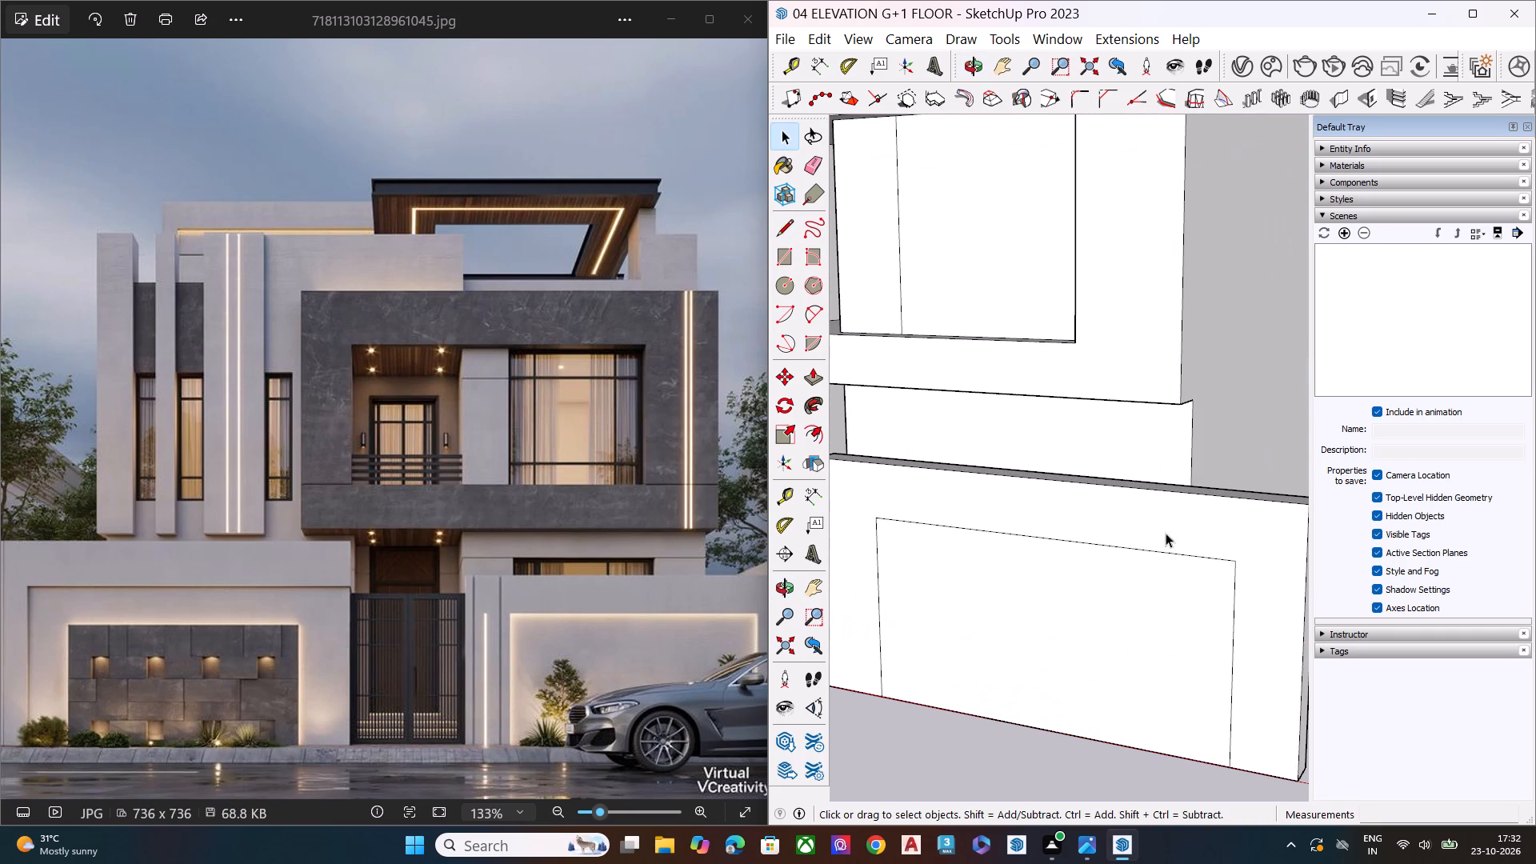
pyautogui.click(1215, 527)
pyautogui.moveTo(1226, 537); pyautogui.dragTo(1002, 582, button='middle')
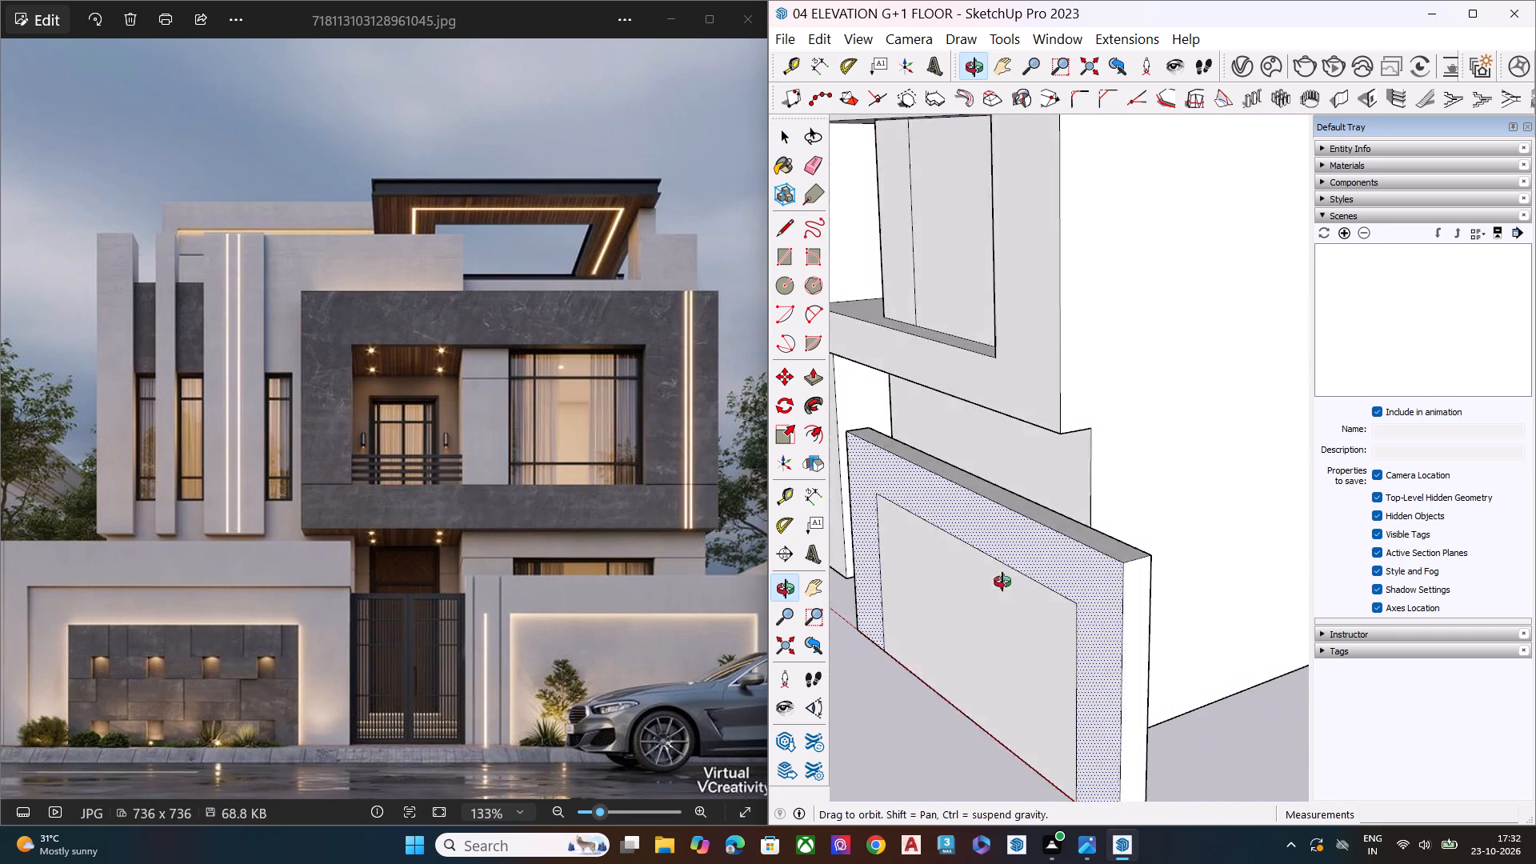
pyautogui.moveTo(1002, 582); pyautogui.dragTo(950, 579, button='middle')
pyautogui.press('p')
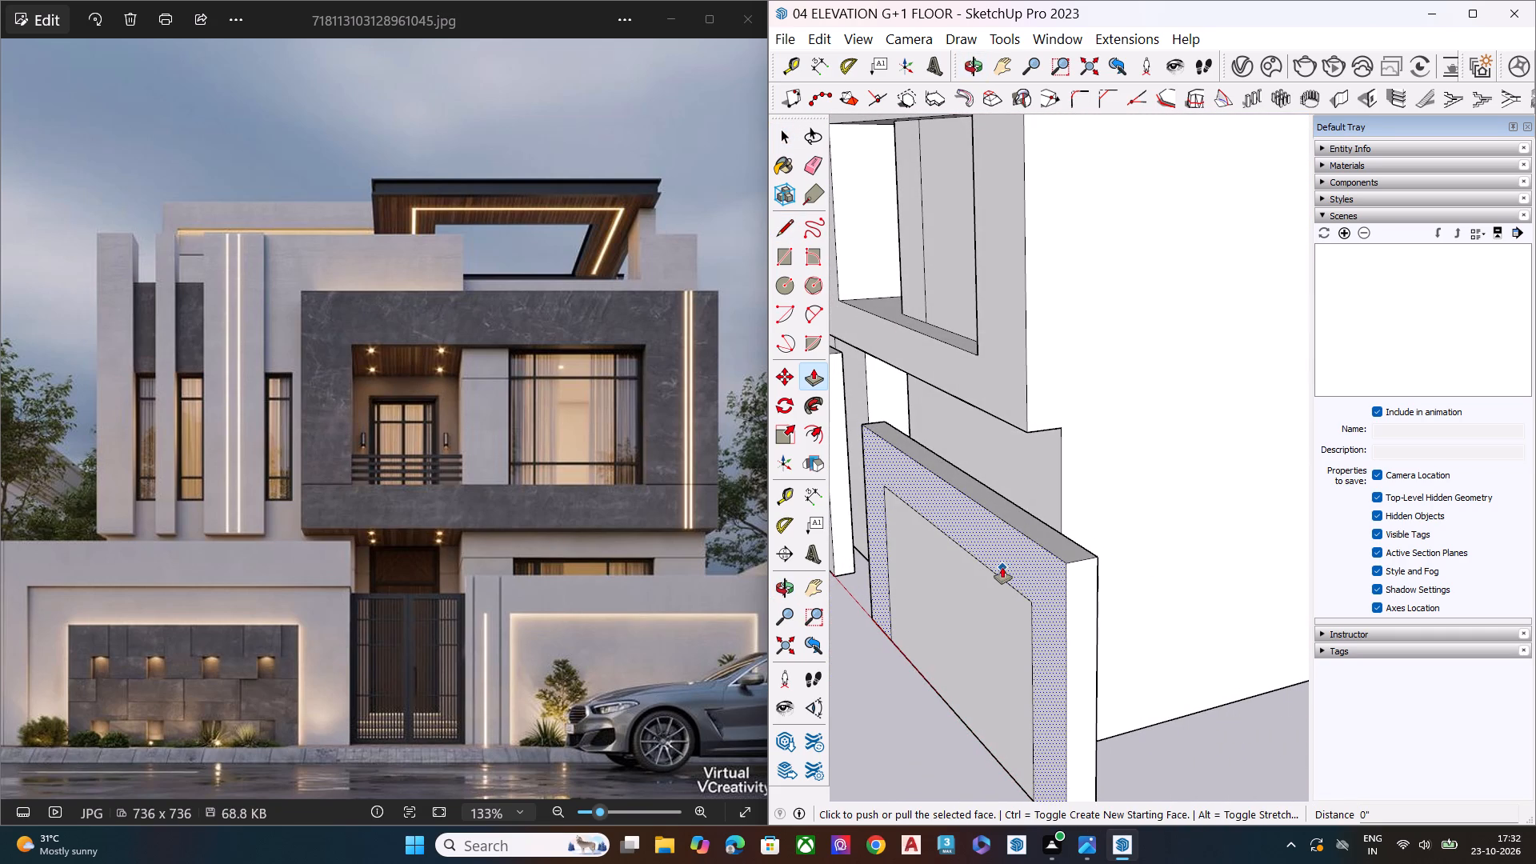
pyautogui.click(1028, 567)
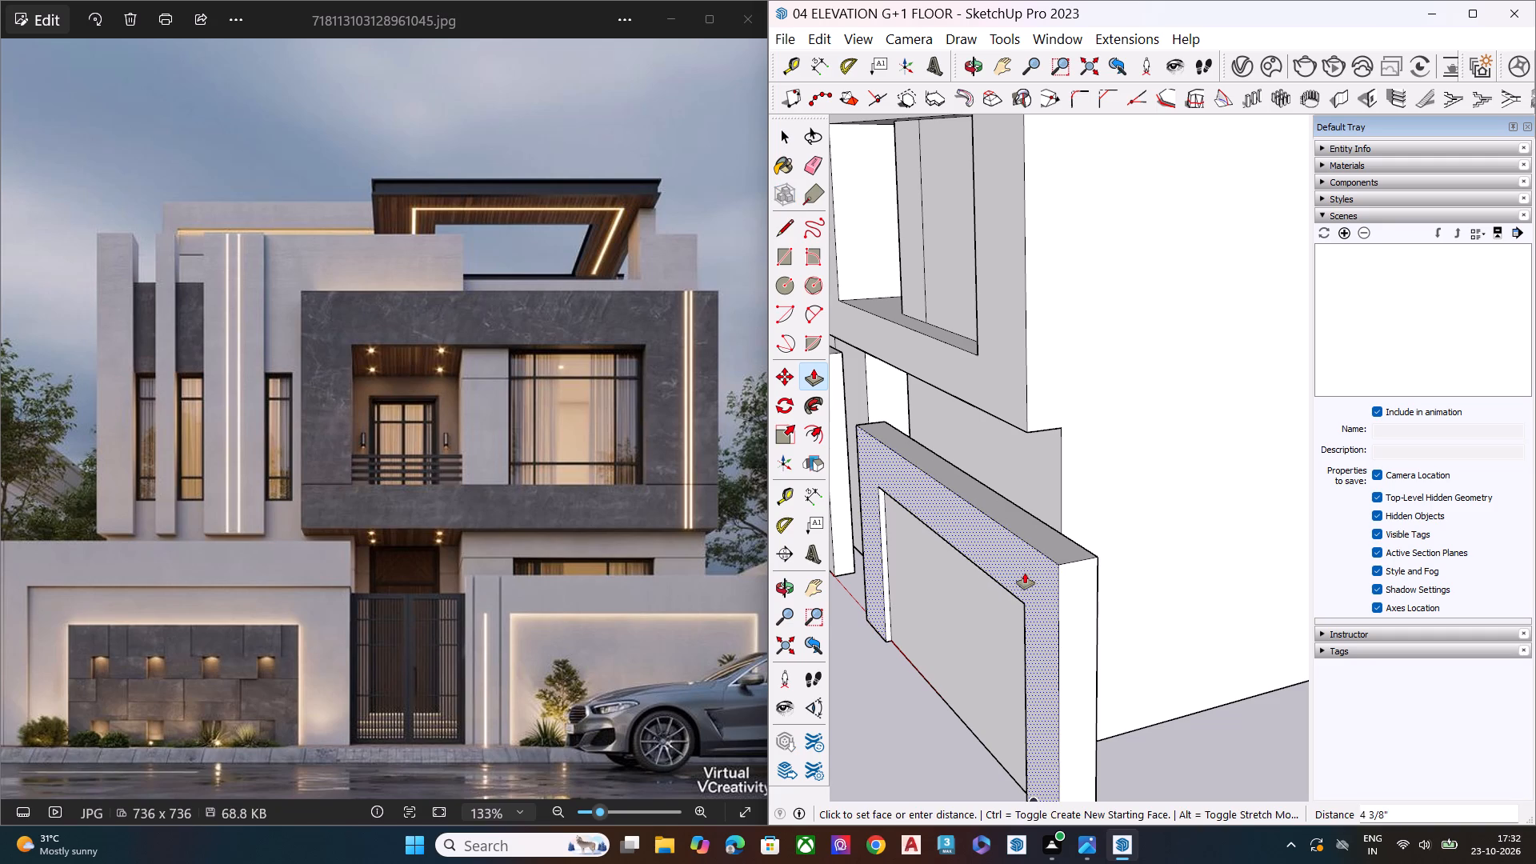
pyautogui.click(1025, 573)
pyautogui.press('space')
pyautogui.click(882, 702)
# Push the upper-floor window face beside the balcony pier deep inward to form a recessed opening.
pyautogui.scroll(-6, 993, 547)
pyautogui.moveTo(935, 554); pyautogui.dragTo(1188, 495, button='middle')
pyautogui.scroll(1, 1197, 500)
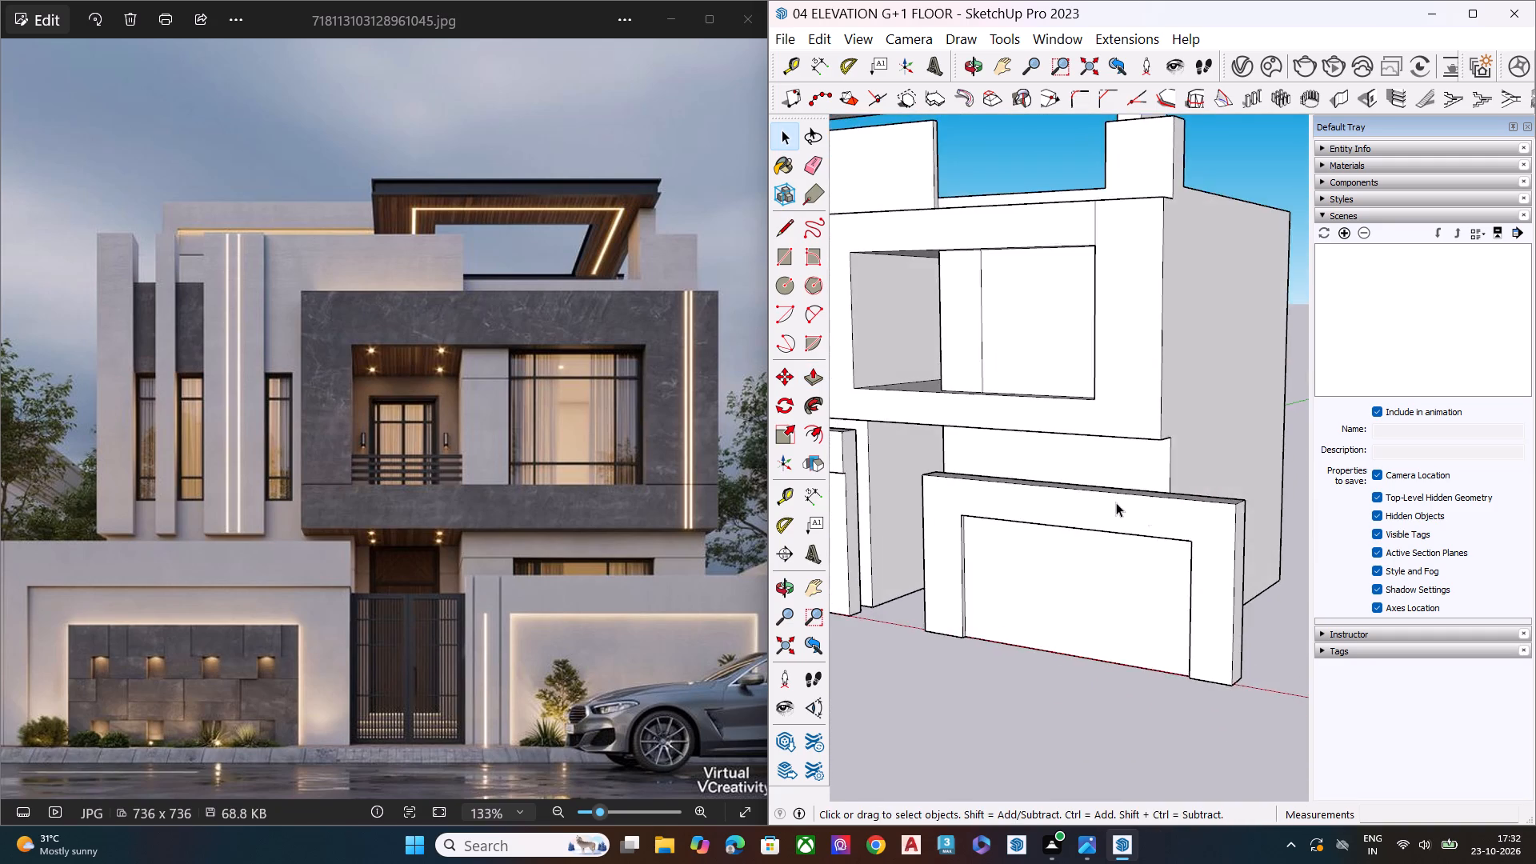
pyautogui.scroll(-6, 1133, 506)
pyautogui.moveTo(958, 533); pyautogui.dragTo(1194, 474, button='middle')
pyautogui.press('space')
pyautogui.scroll(7, 1103, 386)
pyautogui.moveTo(1090, 405); pyautogui.dragTo(1259, 318, button='middle')
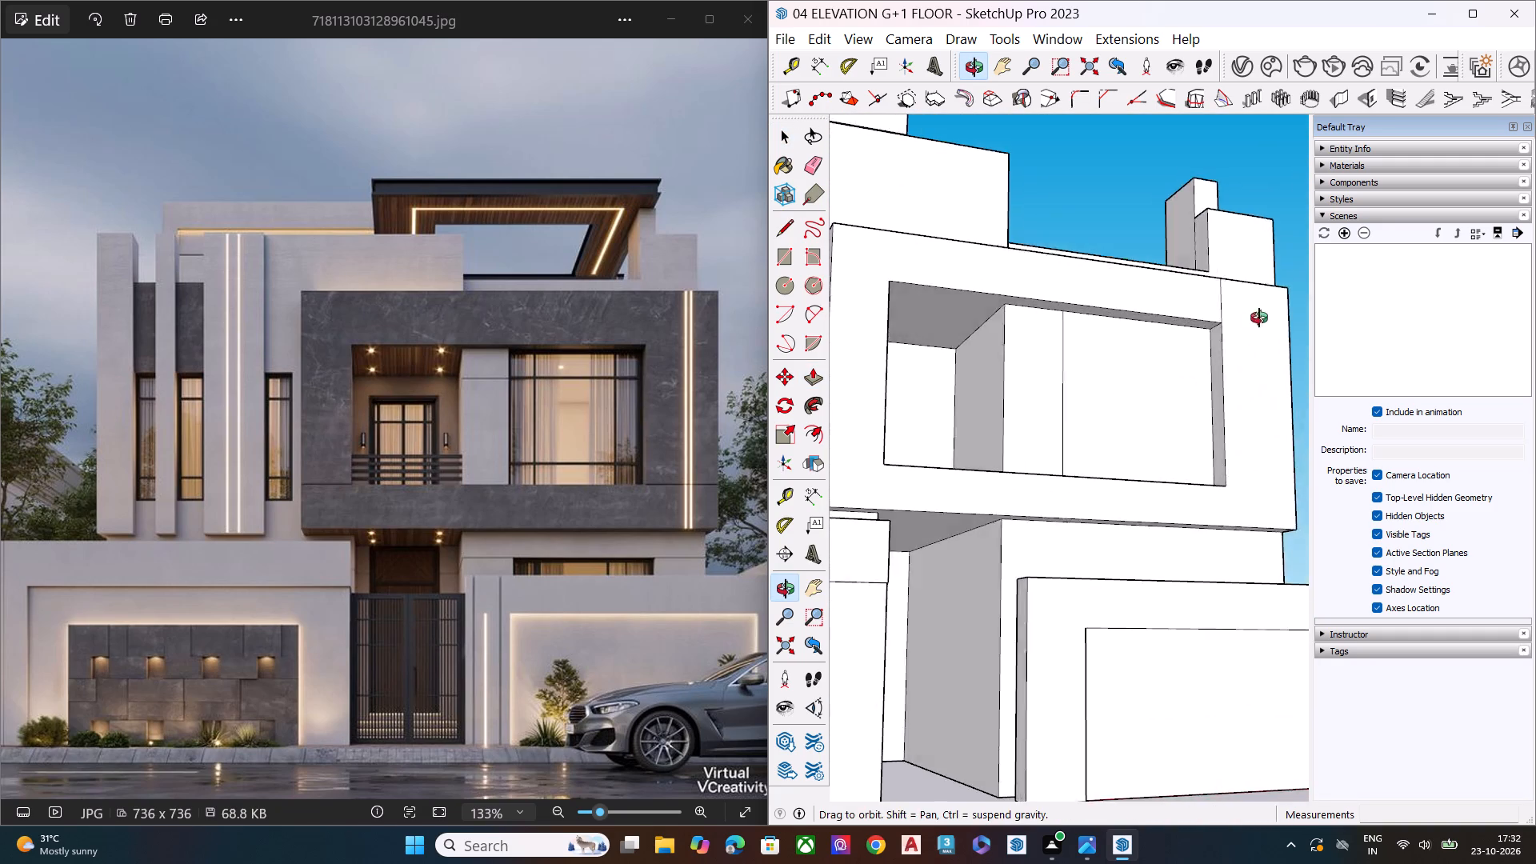
pyautogui.moveTo(1259, 318); pyautogui.dragTo(1287, 303, button='middle')
pyautogui.scroll(8, 1194, 324)
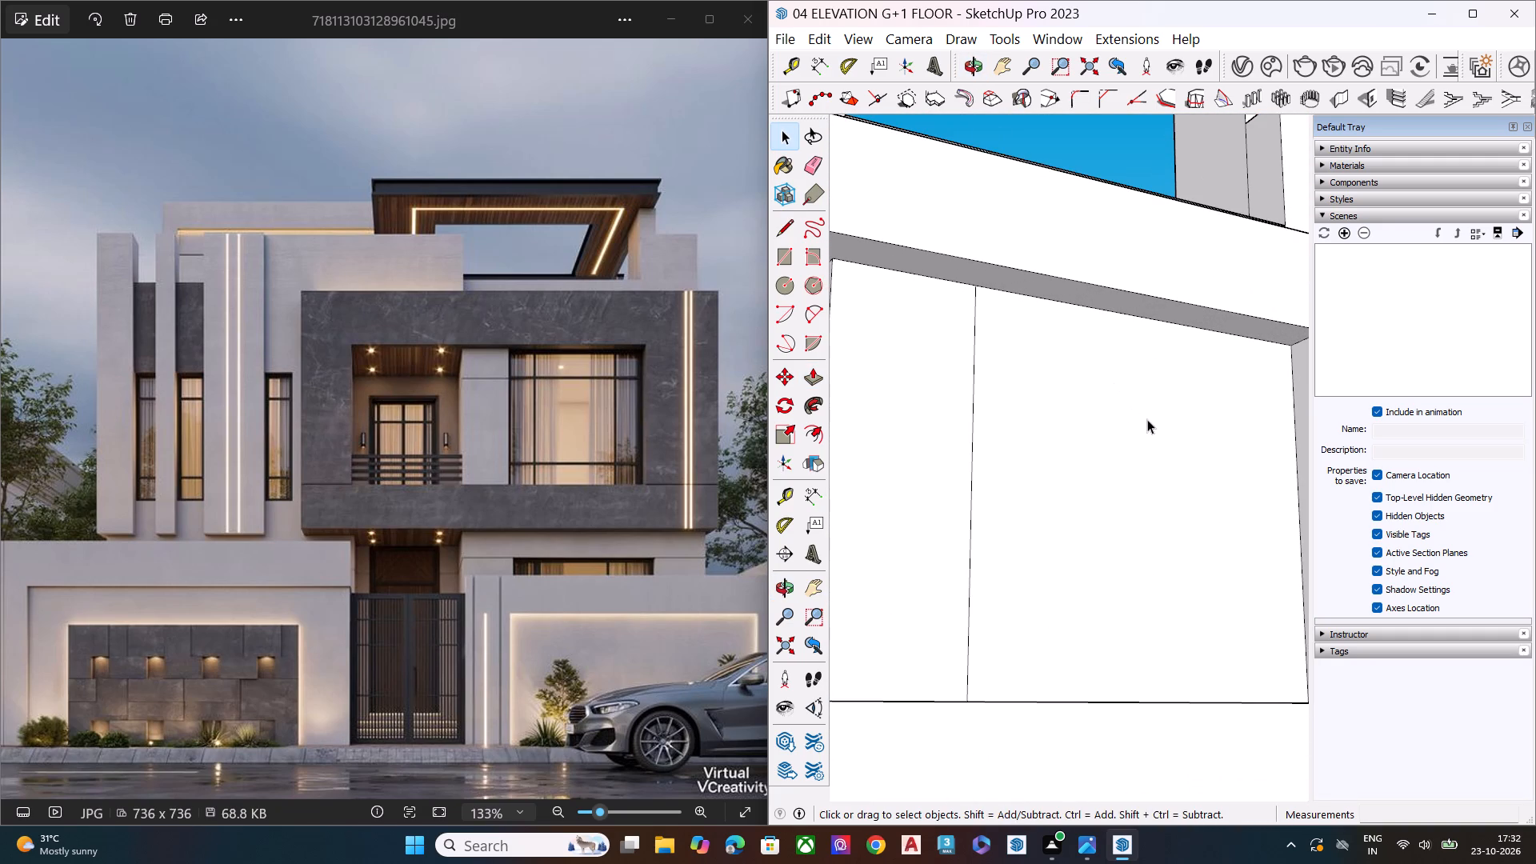
pyautogui.click(1159, 423)
pyautogui.press('p')
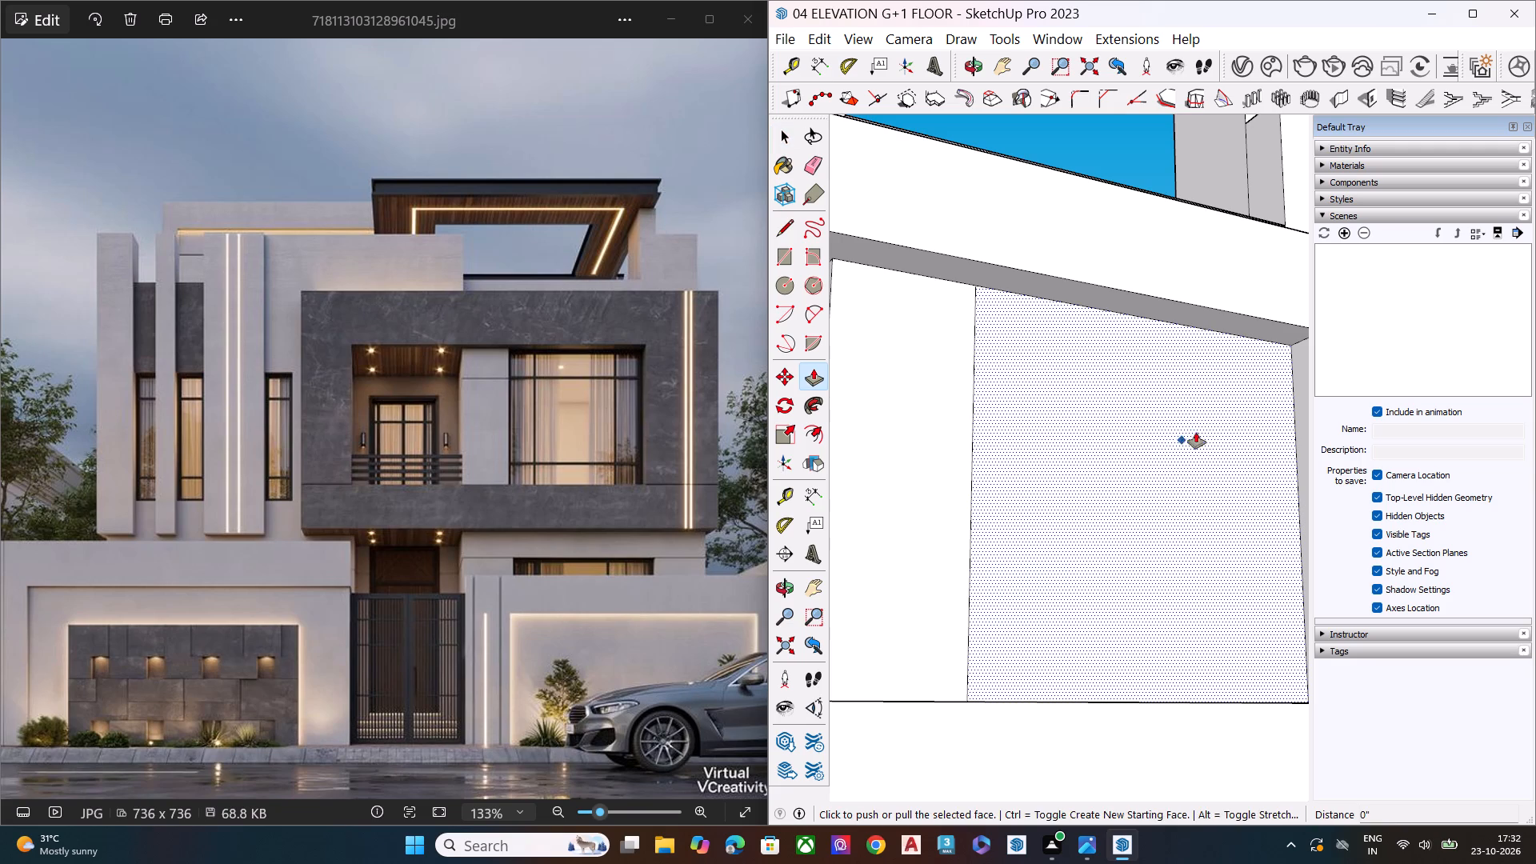
pyautogui.click(1253, 418)
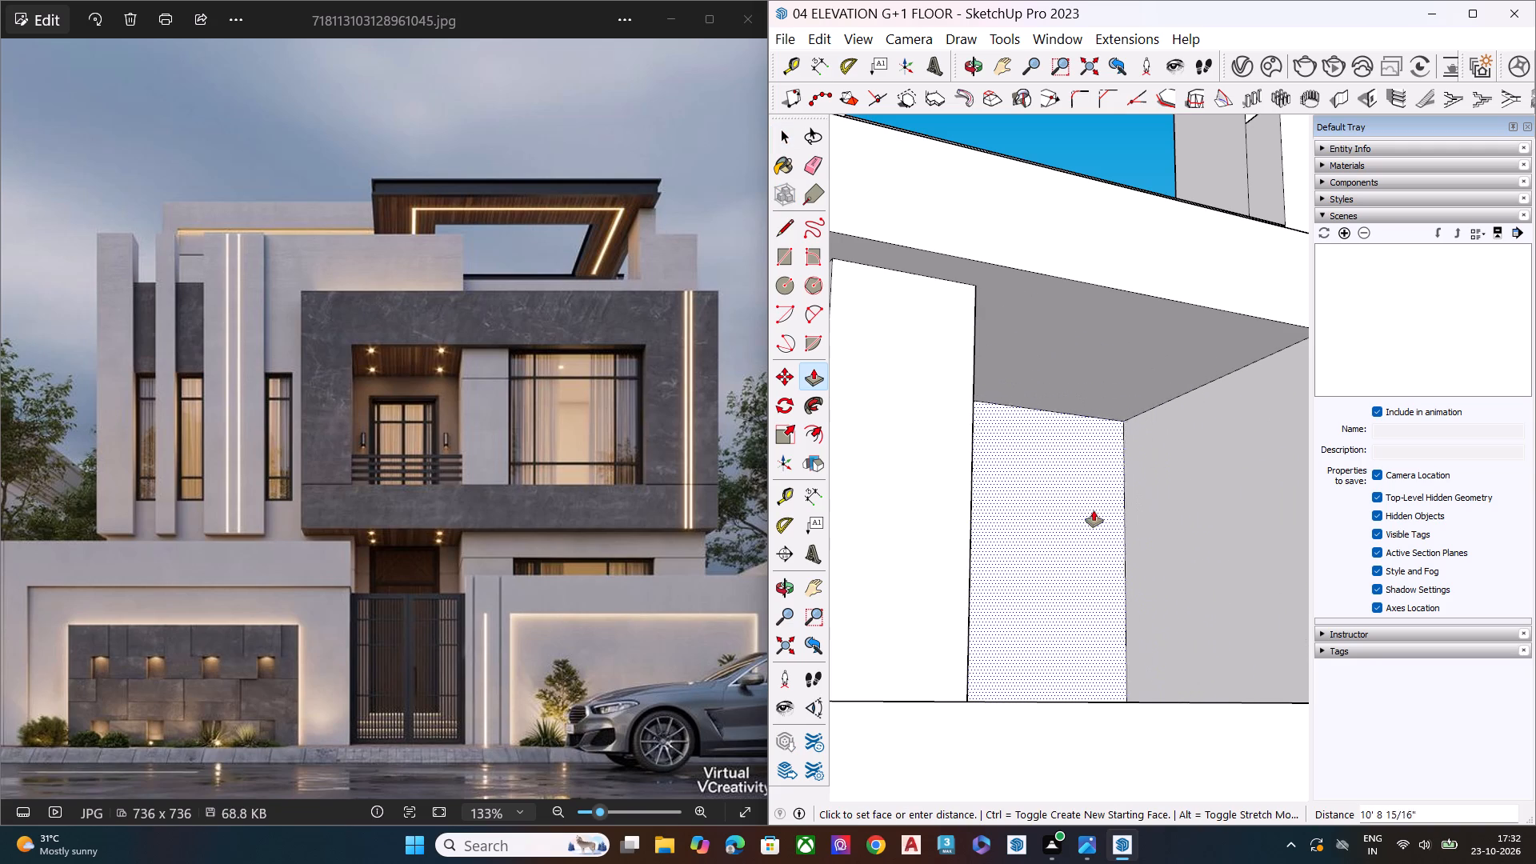
pyautogui.click(1056, 520)
pyautogui.press('space')
pyautogui.scroll(-1, 1016, 321)
pyautogui.scroll(1, 1016, 320)
pyautogui.scroll(-3, 1017, 320)
pyautogui.scroll(1, 1021, 318)
pyautogui.scroll(-2, 1022, 318)
pyautogui.scroll(2, 1028, 316)
pyautogui.scroll(-1, 1034, 312)
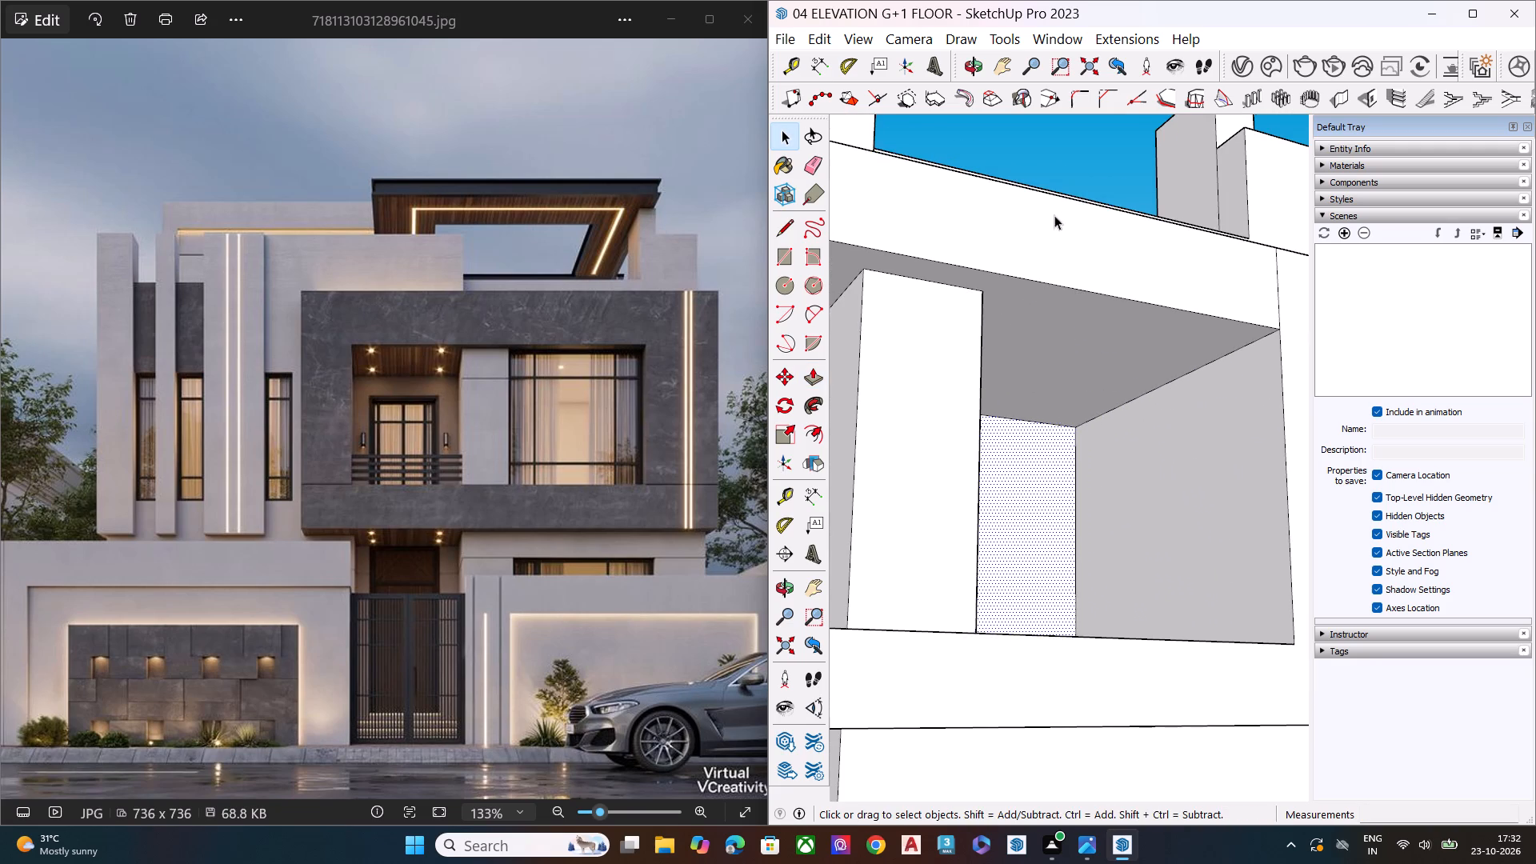
pyautogui.click(1067, 152)
# Examine the upper-floor recesses and the boundary walls from several angles against the reference photo.
pyautogui.scroll(-4, 1189, 288)
pyautogui.scroll(2, 1191, 329)
pyautogui.scroll(-3, 1192, 332)
pyautogui.moveTo(1192, 349); pyautogui.dragTo(1139, 552, button='middle')
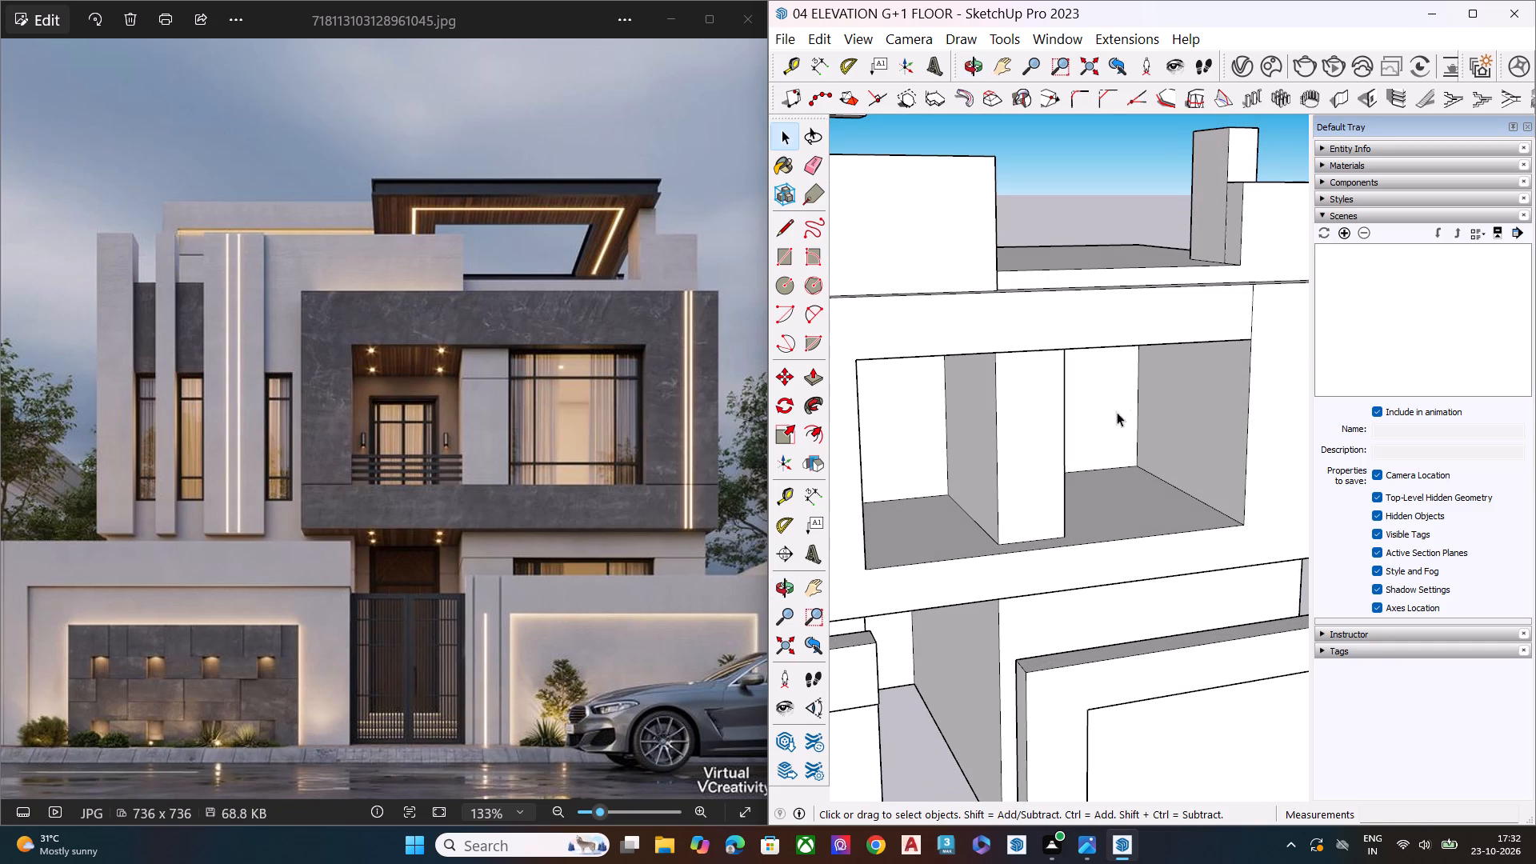
pyautogui.moveTo(1193, 392); pyautogui.dragTo(1043, 343, button='middle')
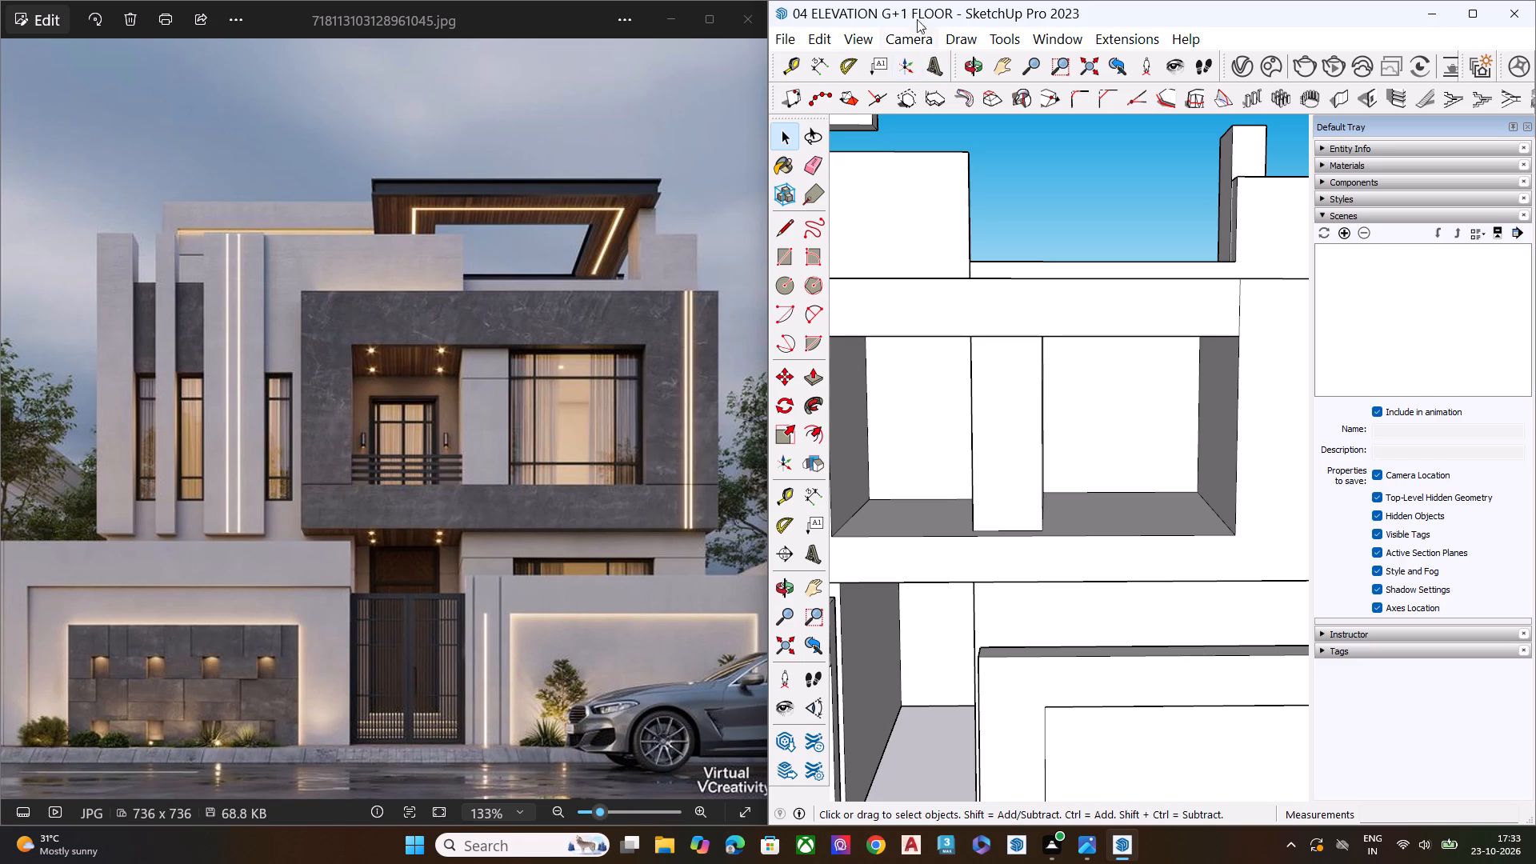
pyautogui.scroll(-6, 1178, 239)
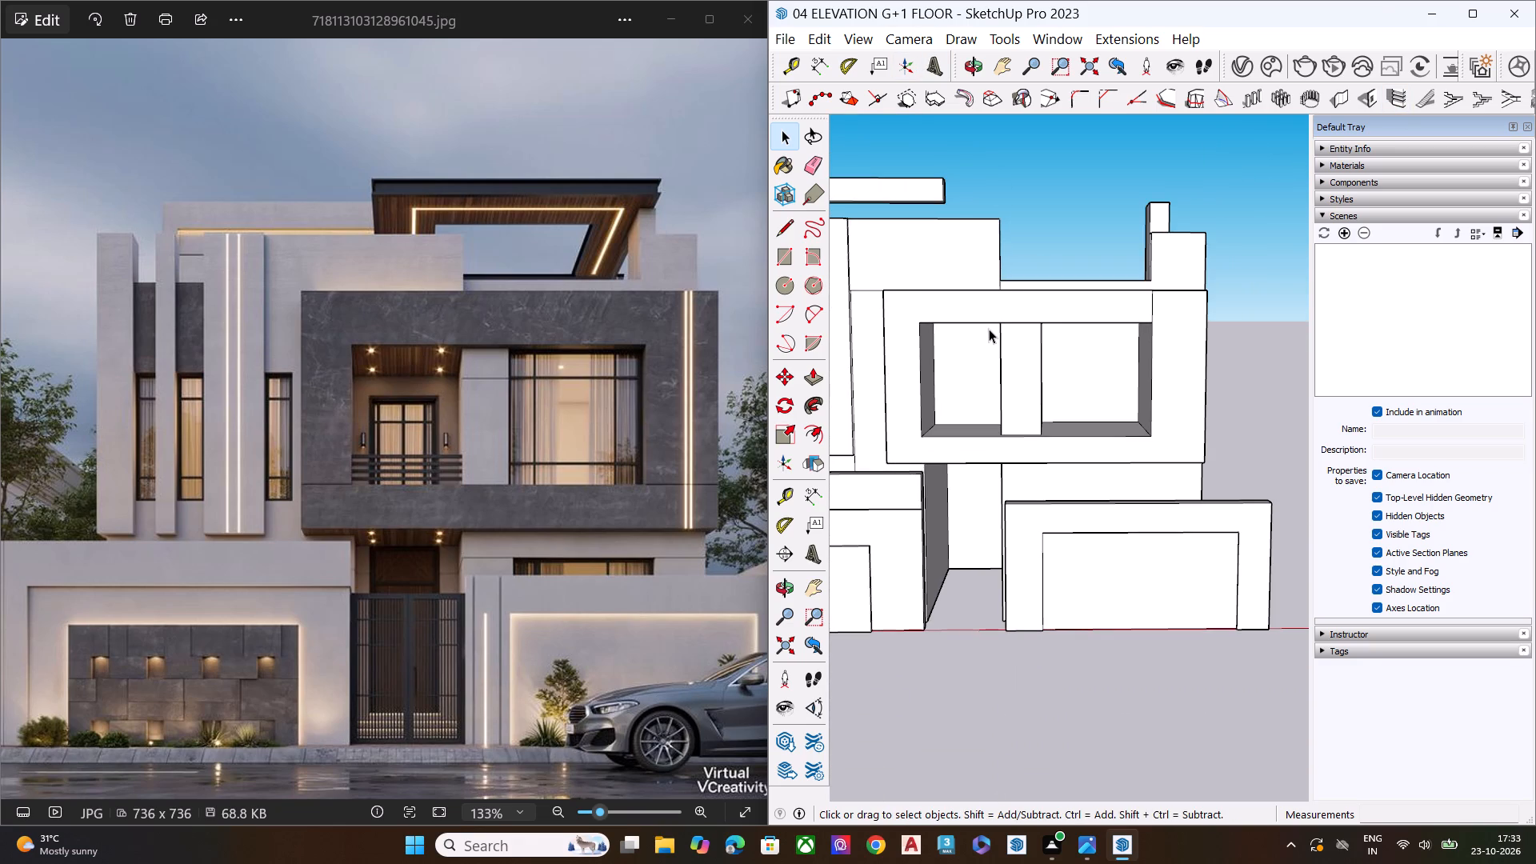
pyautogui.scroll(-1, 988, 330)
pyautogui.moveTo(1099, 416); pyautogui.dragTo(1162, 299, button='middle')
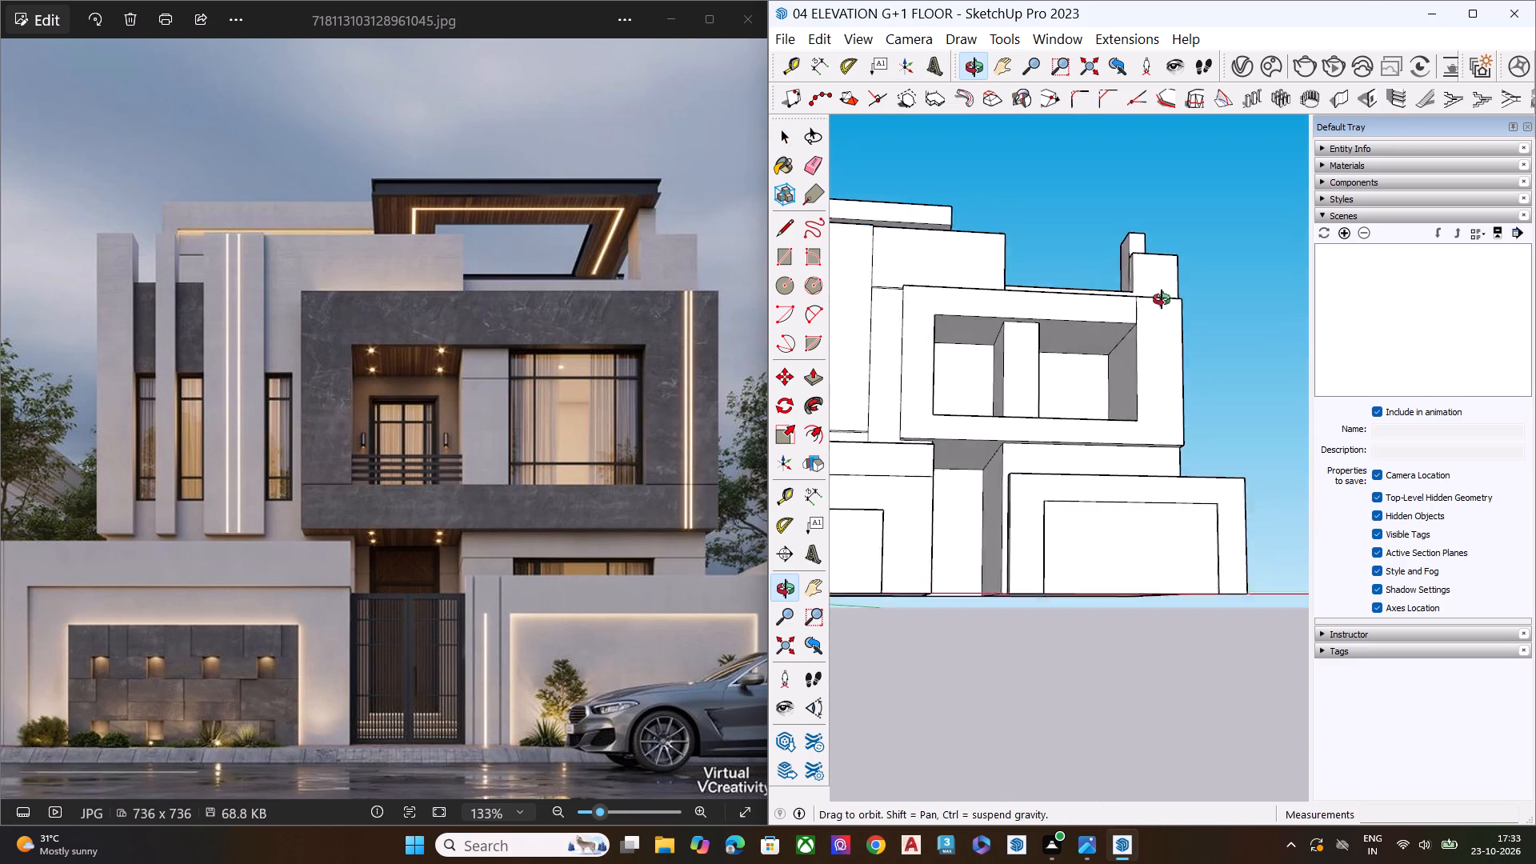
pyautogui.moveTo(1162, 299); pyautogui.dragTo(1044, 431, button='middle')
pyautogui.scroll(2, 1062, 449)
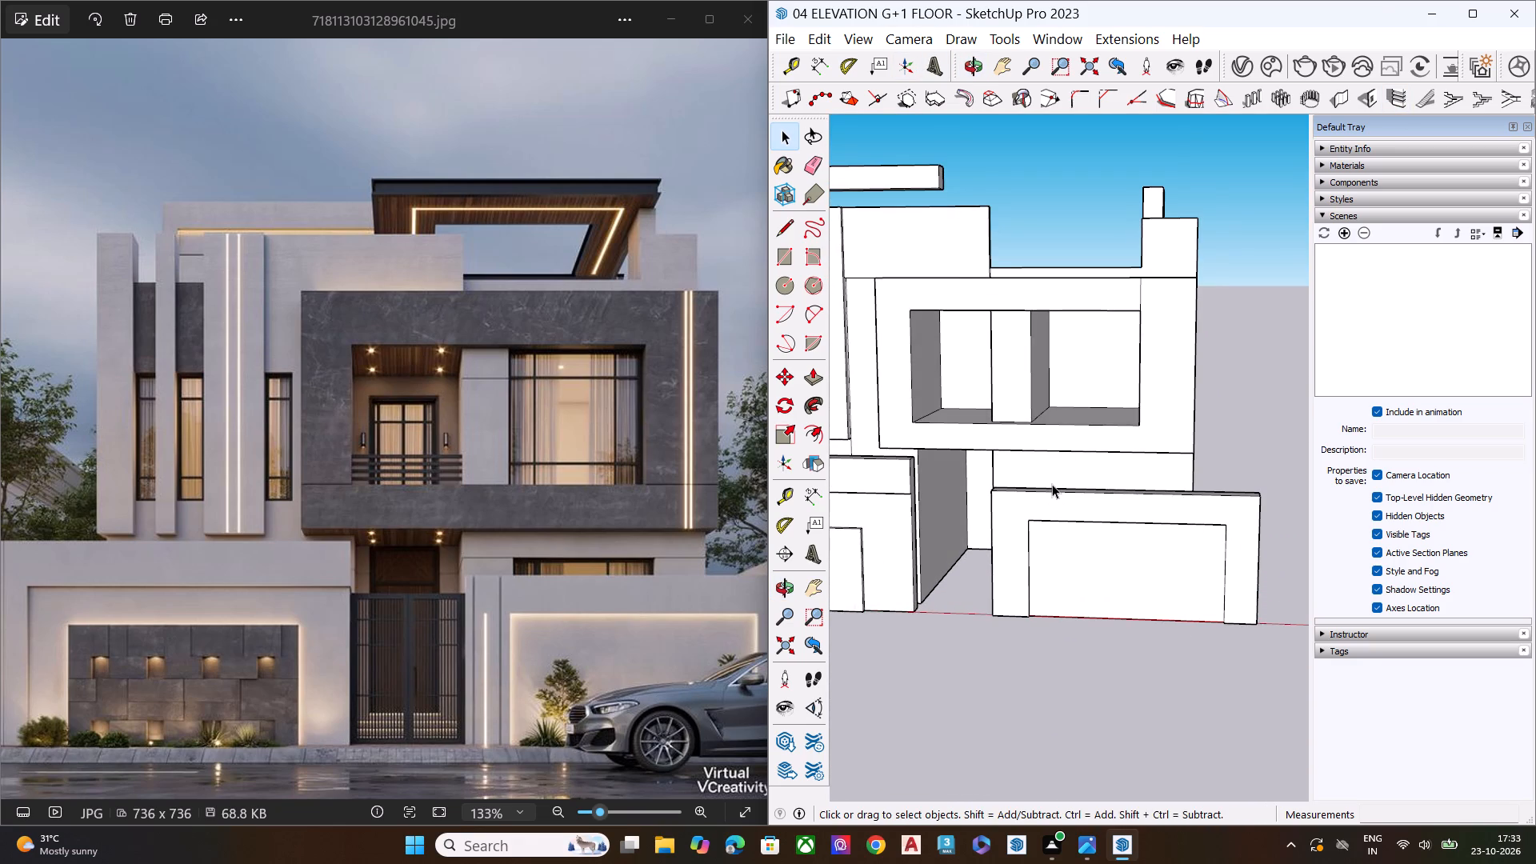
# Examine the reference photo's balcony and roof canopy and compare them with the modelled elevation.
pyautogui.scroll(4, 453, 486)
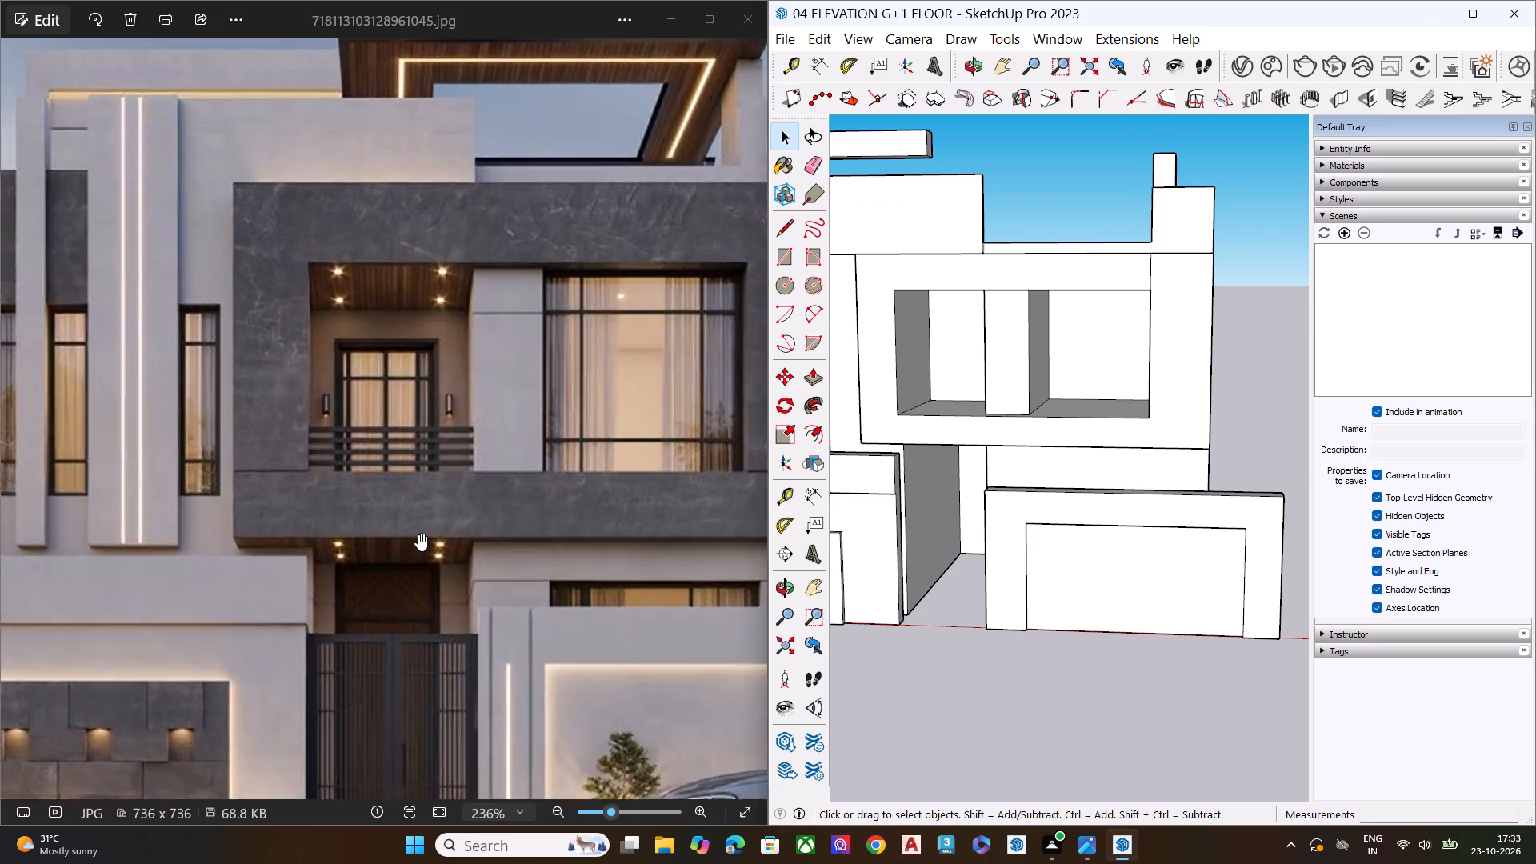
pyautogui.scroll(4, 418, 534)
pyautogui.scroll(-6, 422, 532)
pyautogui.scroll(-3, 1119, 355)
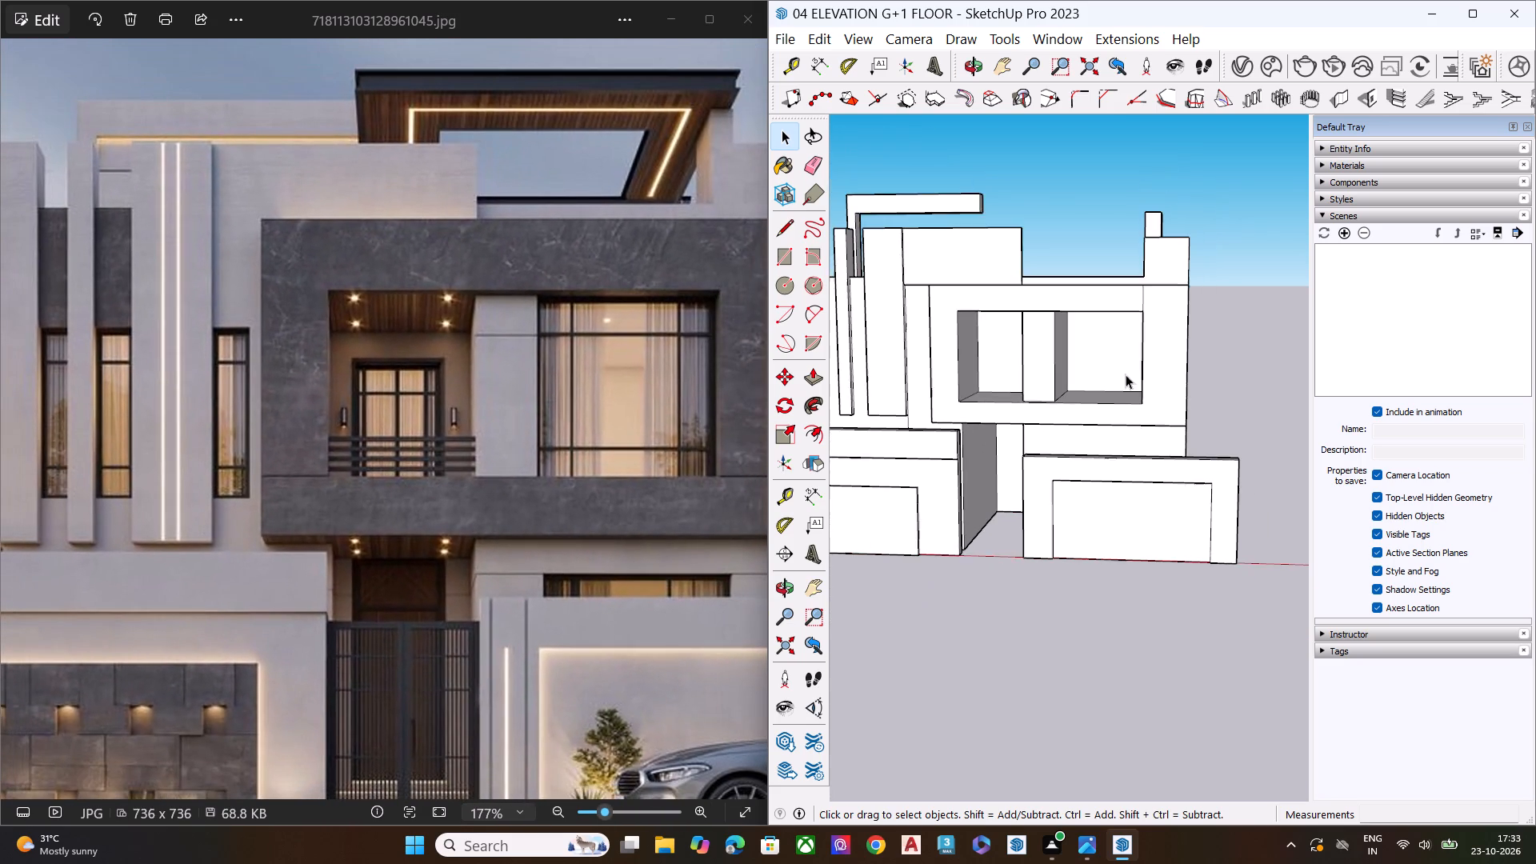
pyautogui.scroll(-7, 1126, 374)
pyautogui.scroll(3, 970, 390)
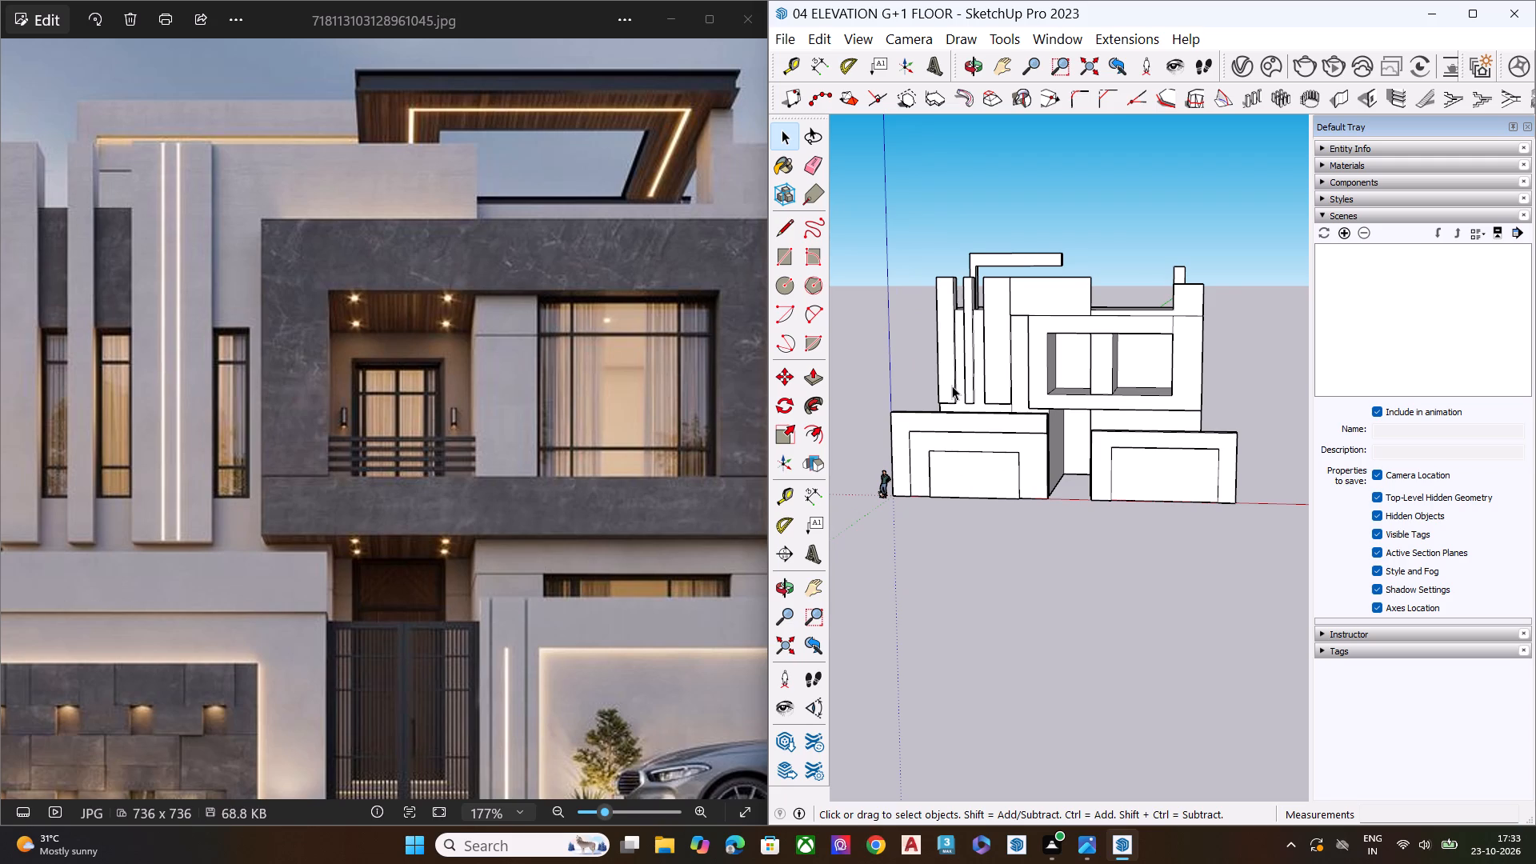
pyautogui.scroll(5, 1075, 217)
pyautogui.scroll(7, 1039, 279)
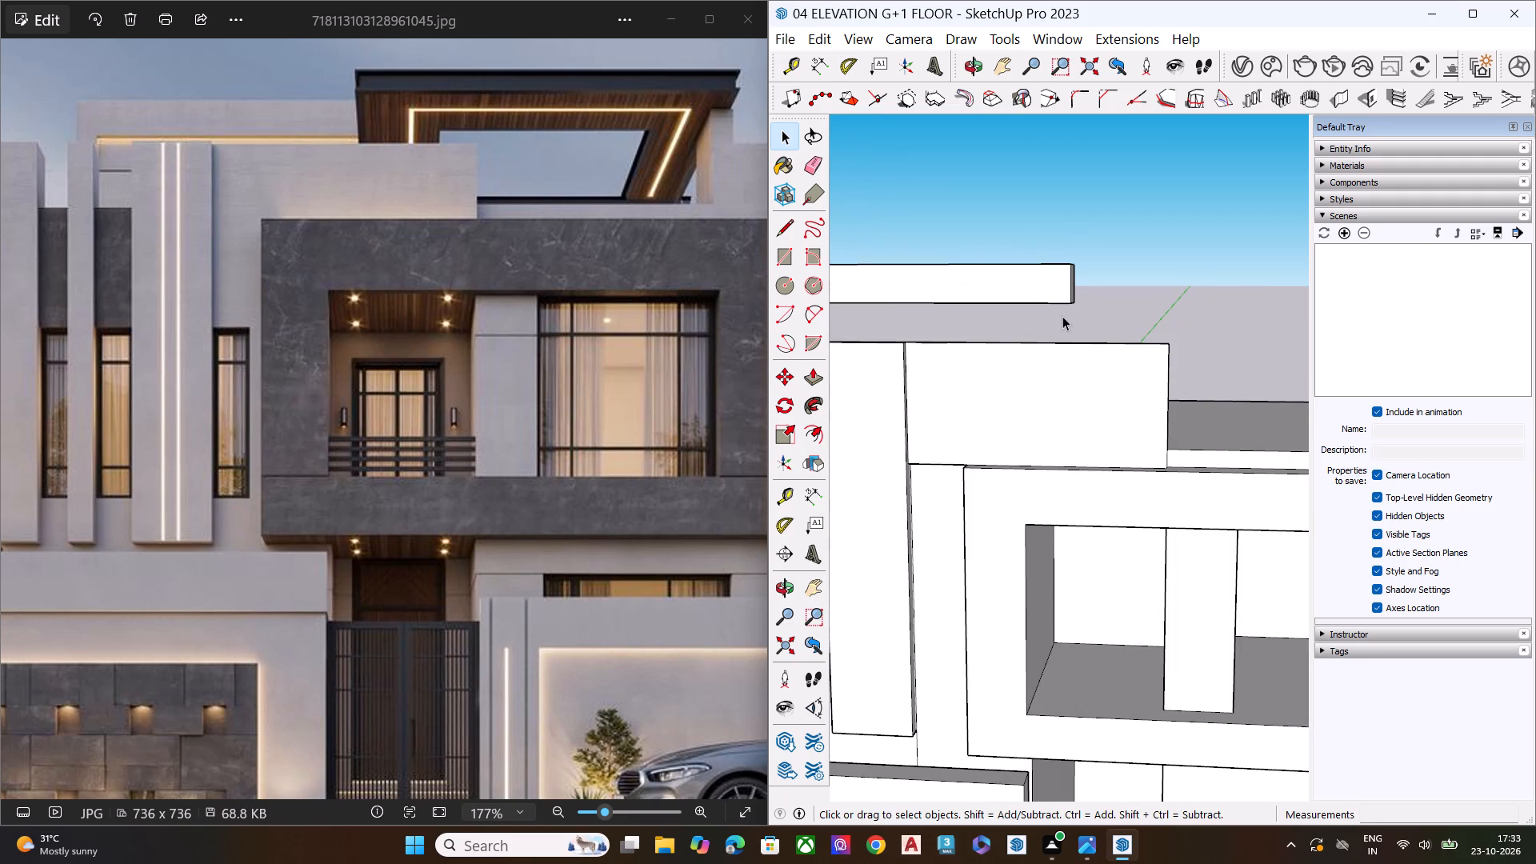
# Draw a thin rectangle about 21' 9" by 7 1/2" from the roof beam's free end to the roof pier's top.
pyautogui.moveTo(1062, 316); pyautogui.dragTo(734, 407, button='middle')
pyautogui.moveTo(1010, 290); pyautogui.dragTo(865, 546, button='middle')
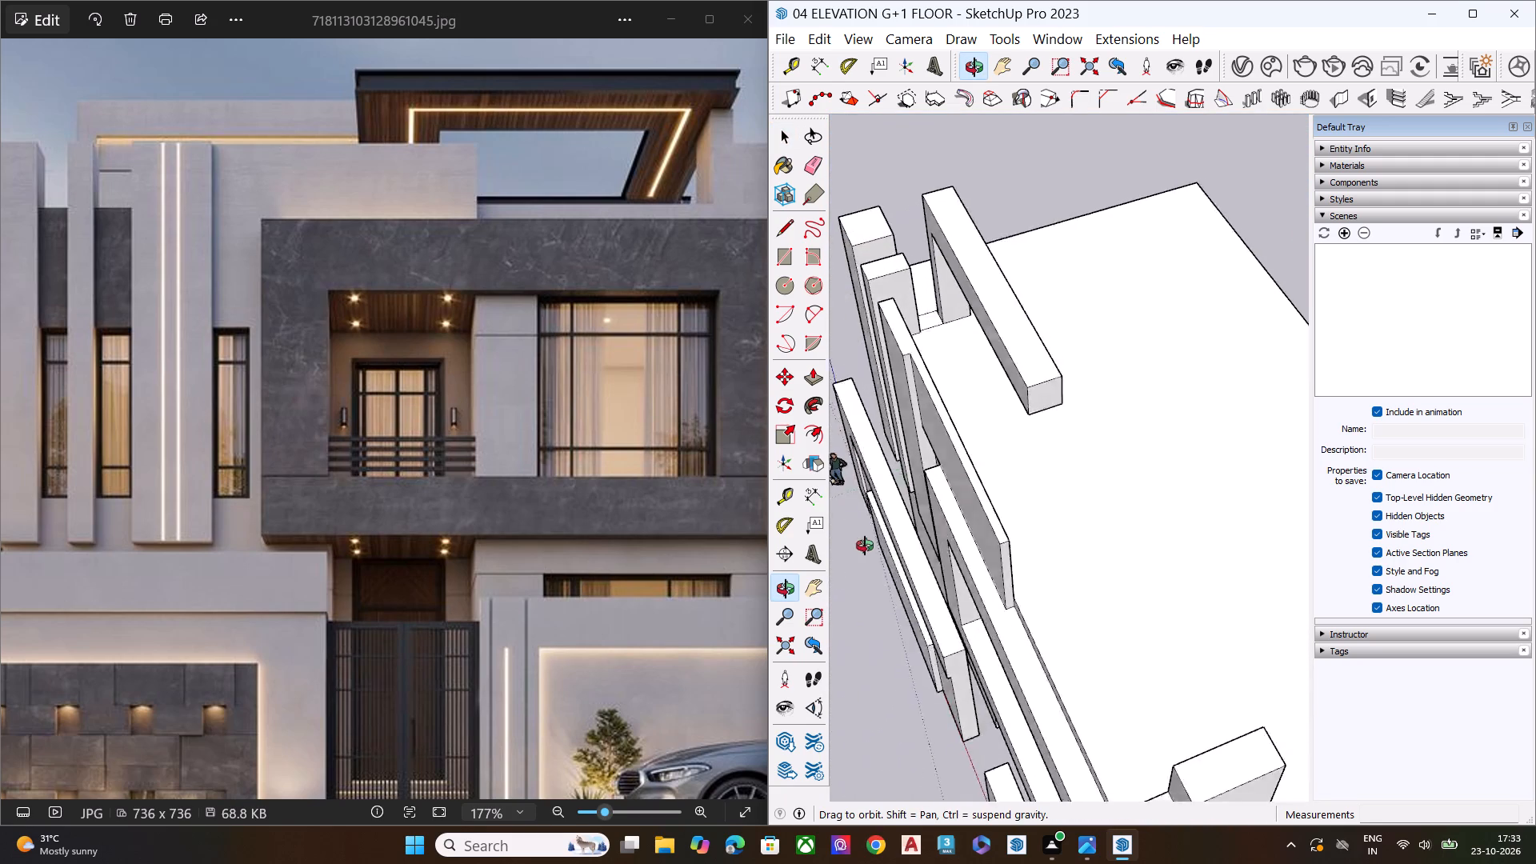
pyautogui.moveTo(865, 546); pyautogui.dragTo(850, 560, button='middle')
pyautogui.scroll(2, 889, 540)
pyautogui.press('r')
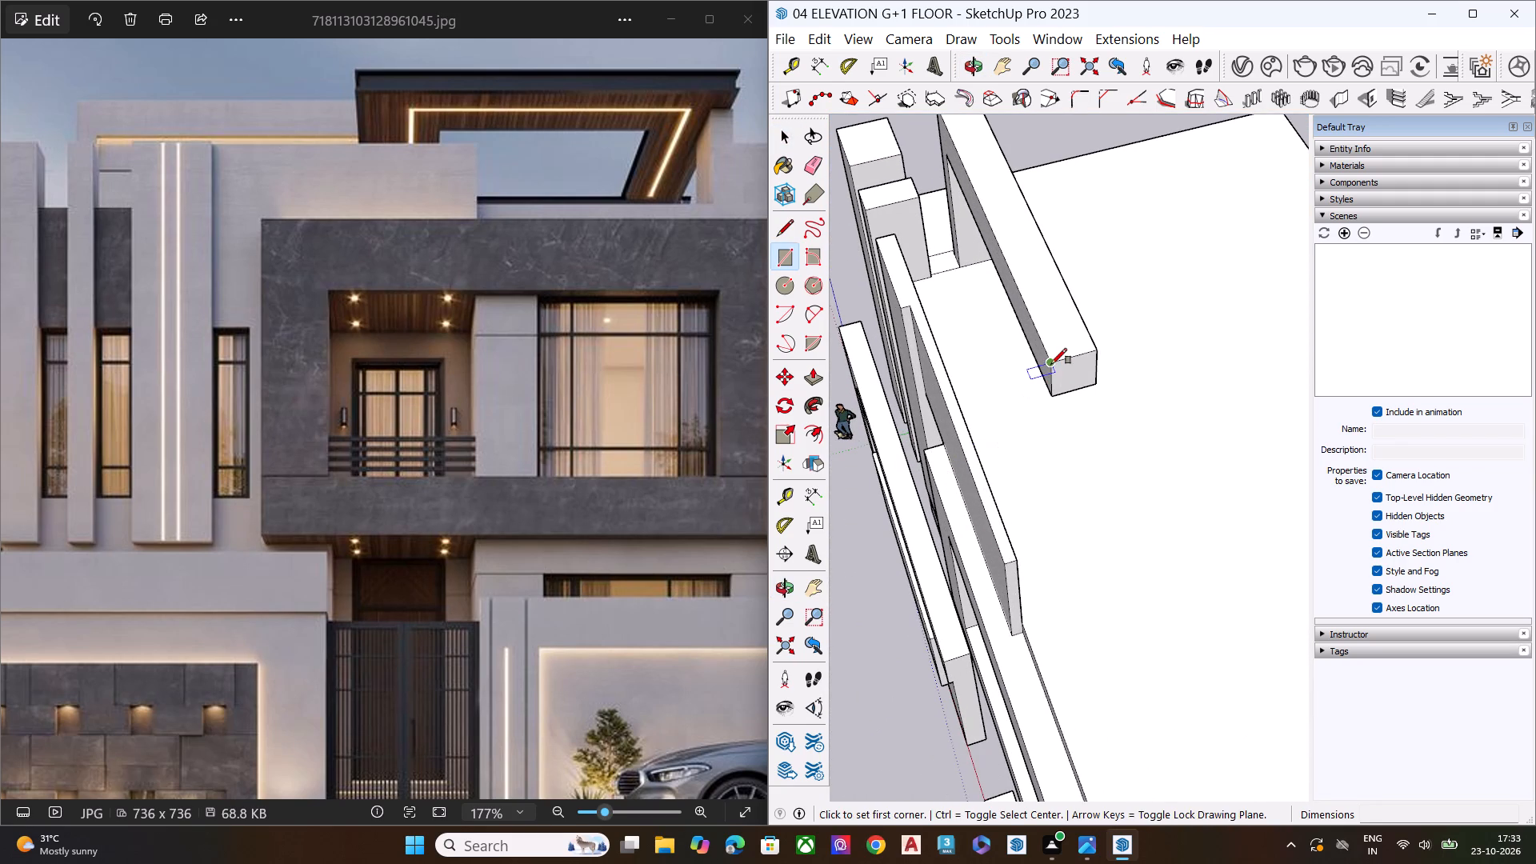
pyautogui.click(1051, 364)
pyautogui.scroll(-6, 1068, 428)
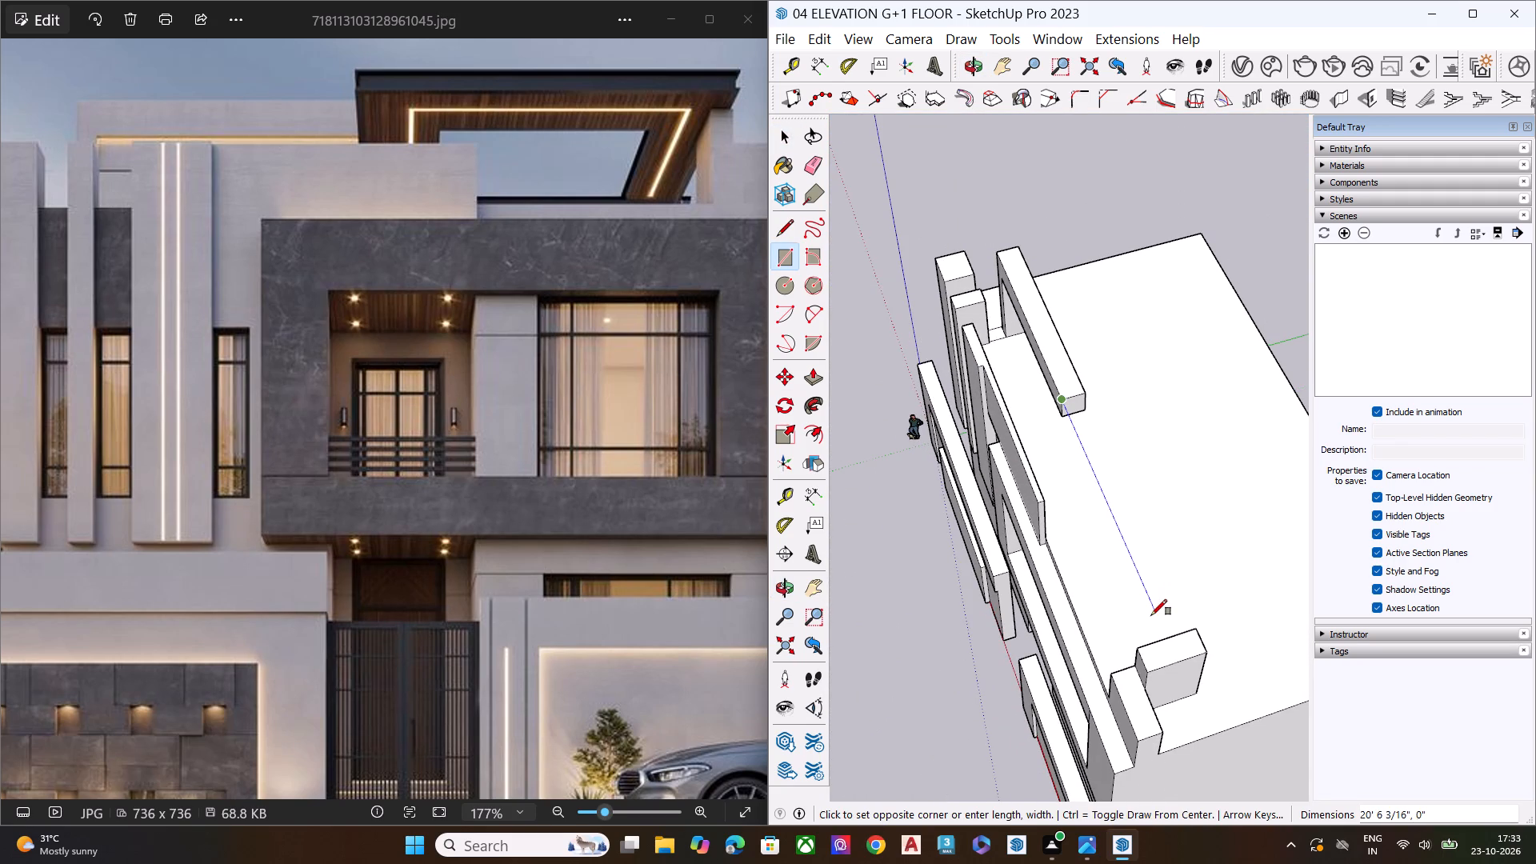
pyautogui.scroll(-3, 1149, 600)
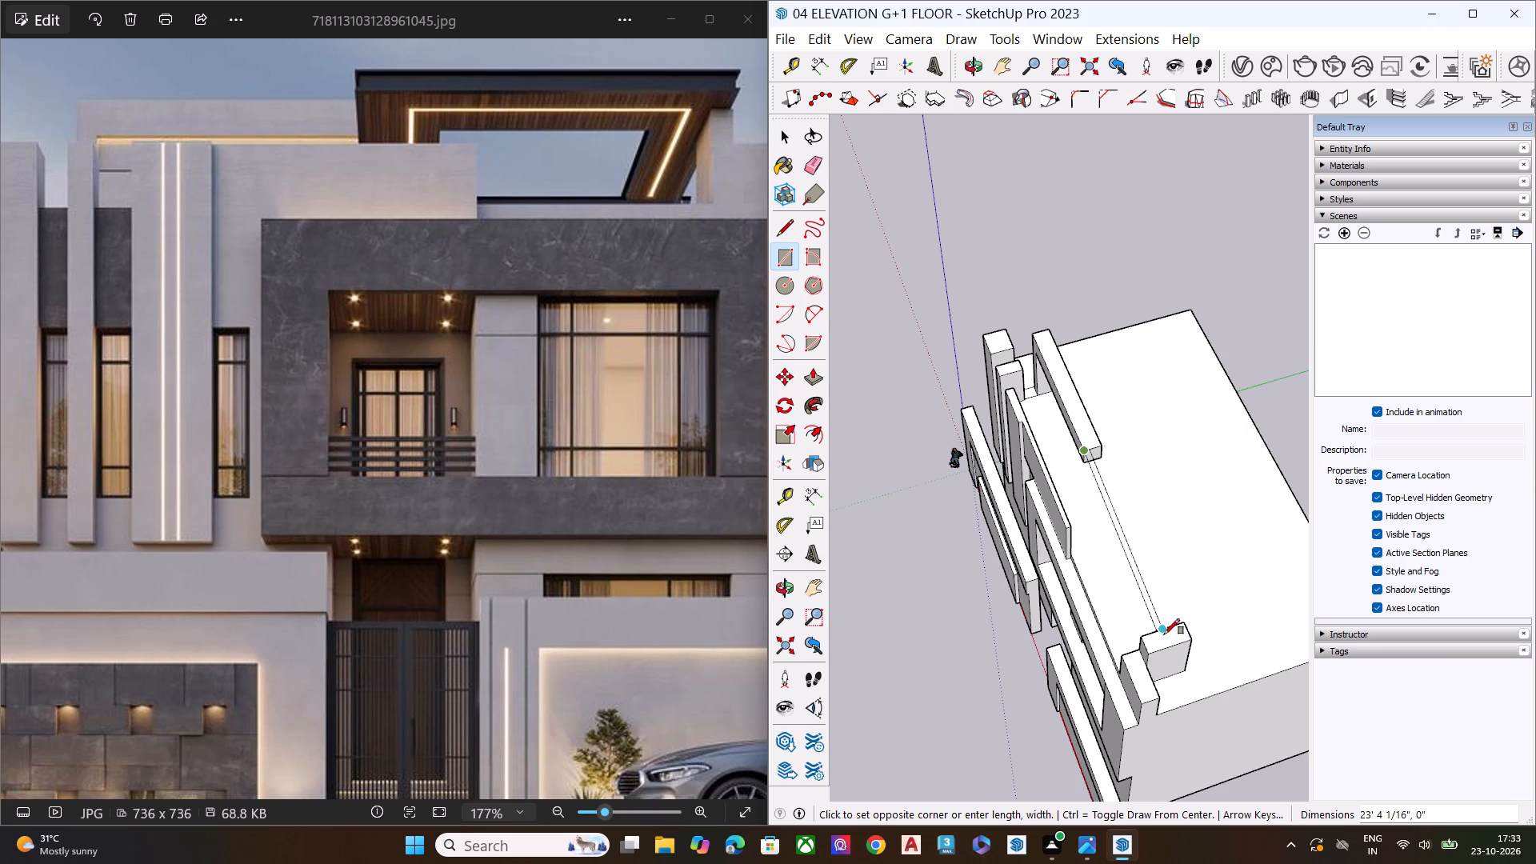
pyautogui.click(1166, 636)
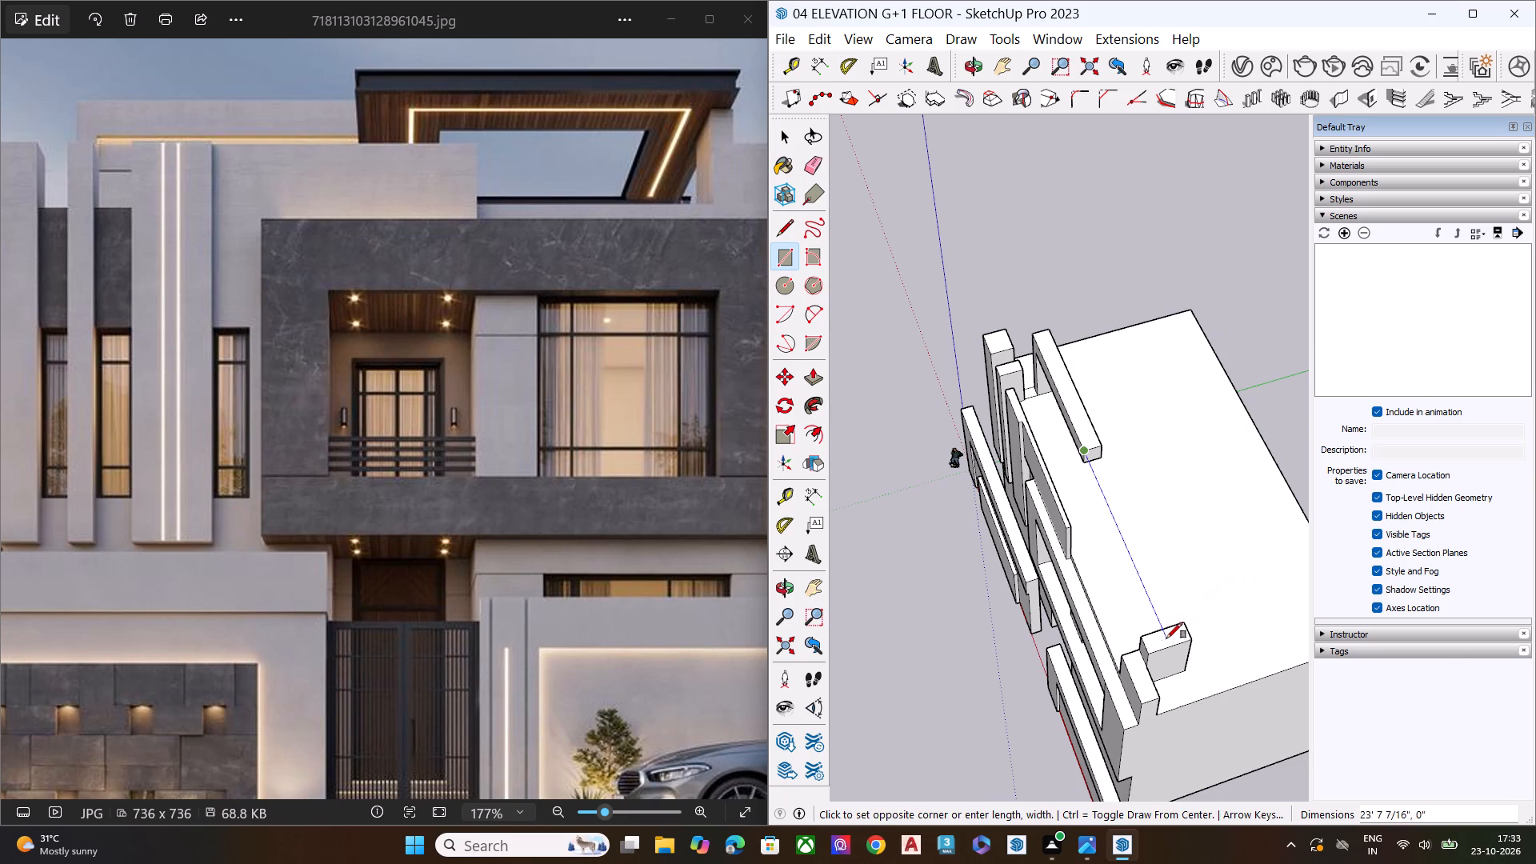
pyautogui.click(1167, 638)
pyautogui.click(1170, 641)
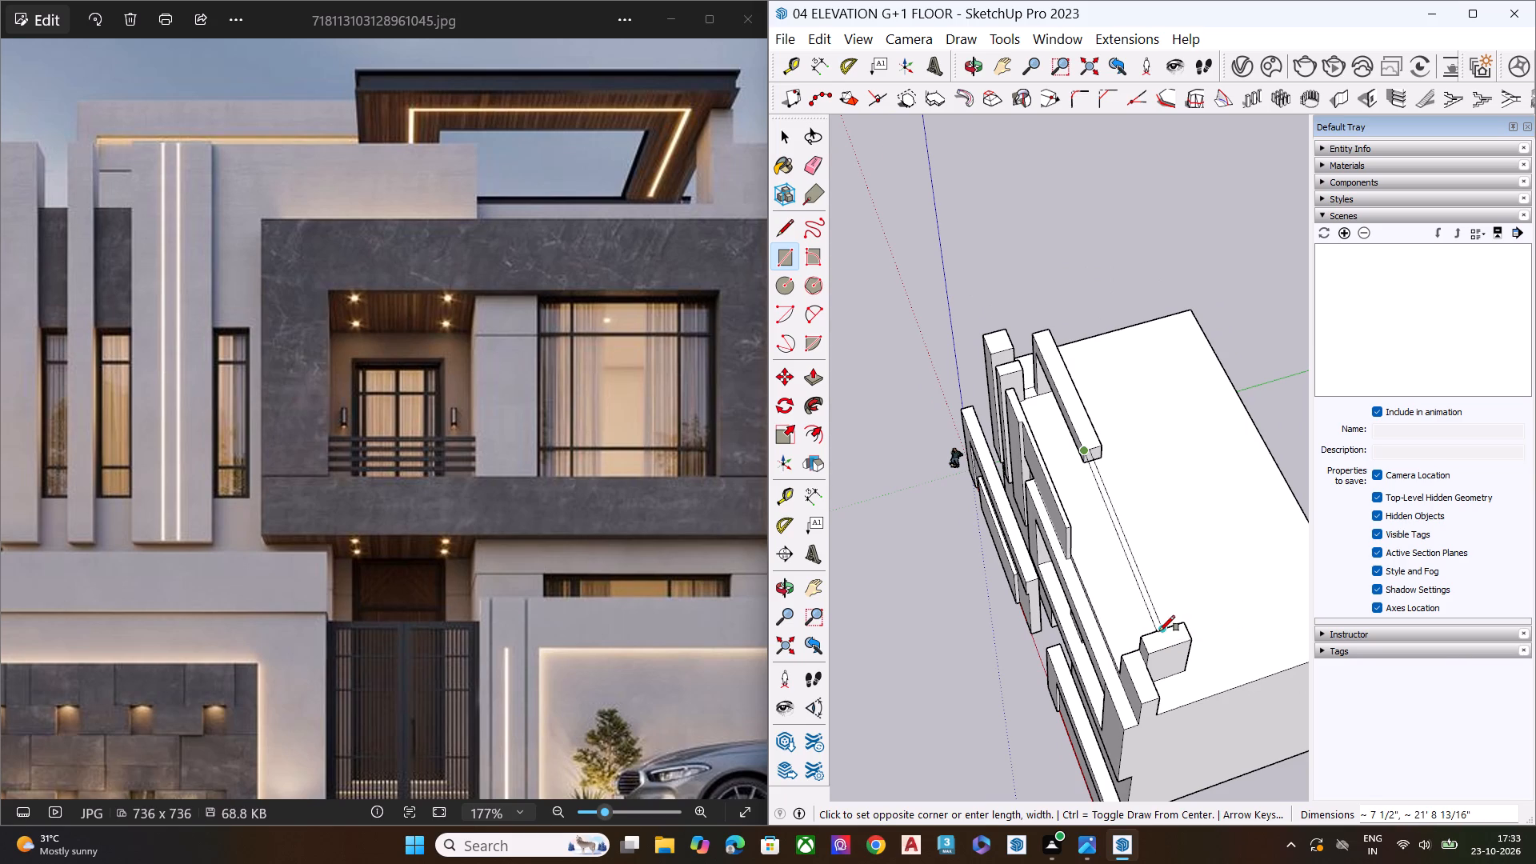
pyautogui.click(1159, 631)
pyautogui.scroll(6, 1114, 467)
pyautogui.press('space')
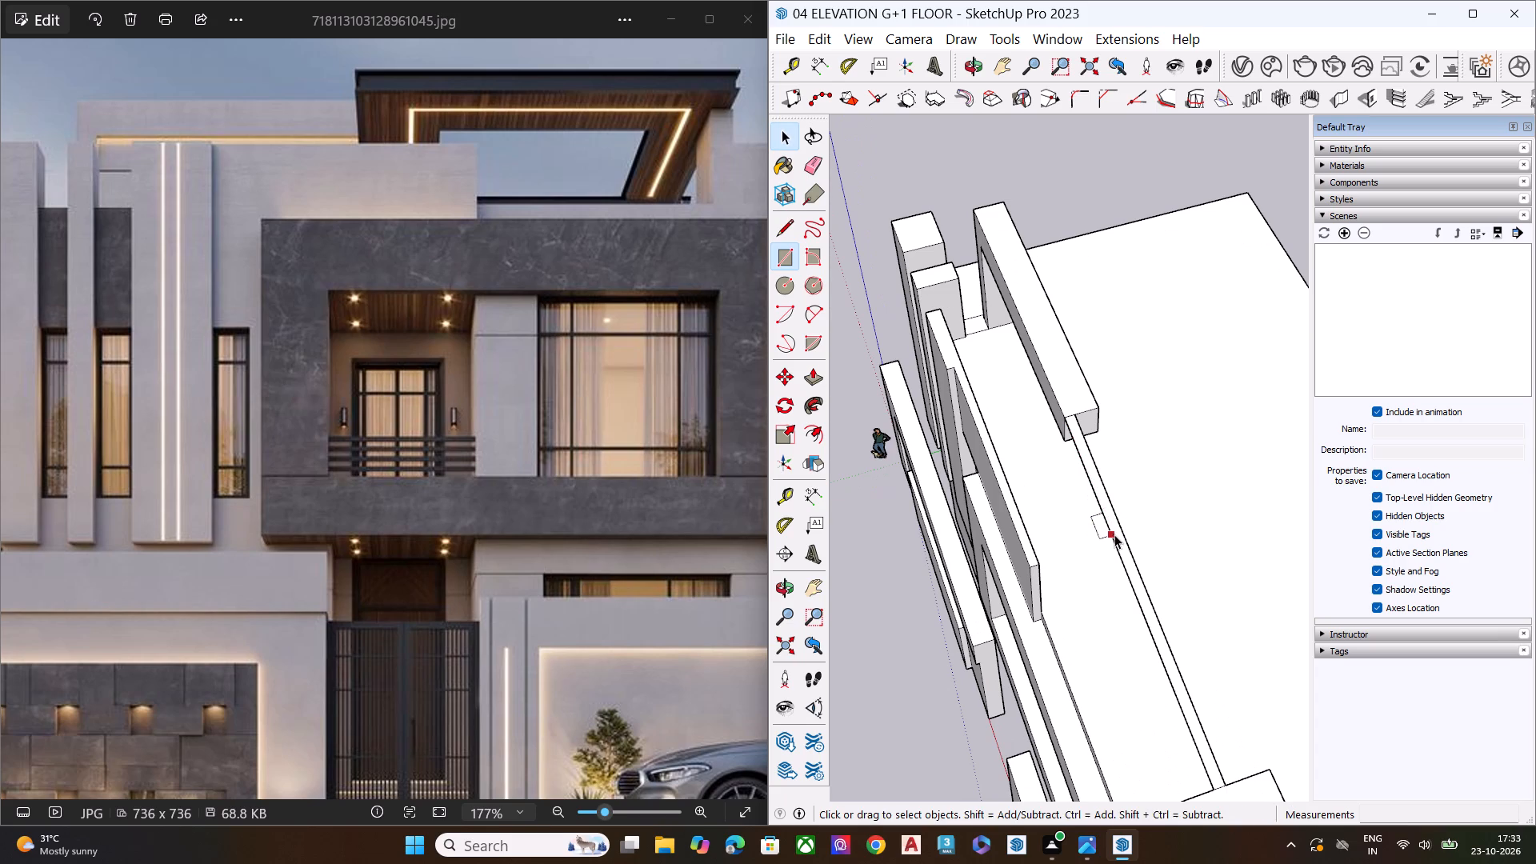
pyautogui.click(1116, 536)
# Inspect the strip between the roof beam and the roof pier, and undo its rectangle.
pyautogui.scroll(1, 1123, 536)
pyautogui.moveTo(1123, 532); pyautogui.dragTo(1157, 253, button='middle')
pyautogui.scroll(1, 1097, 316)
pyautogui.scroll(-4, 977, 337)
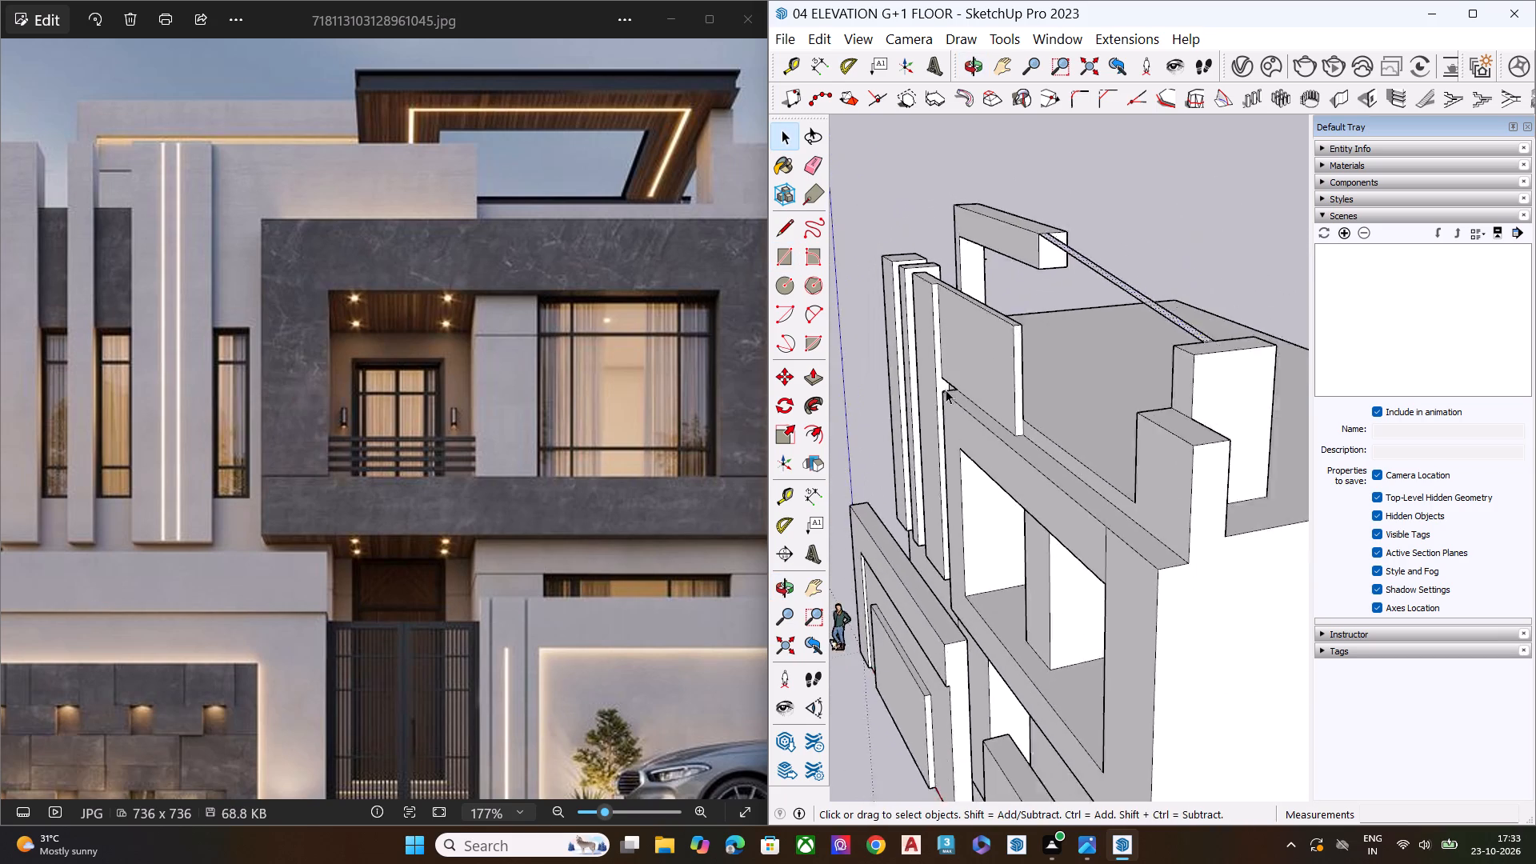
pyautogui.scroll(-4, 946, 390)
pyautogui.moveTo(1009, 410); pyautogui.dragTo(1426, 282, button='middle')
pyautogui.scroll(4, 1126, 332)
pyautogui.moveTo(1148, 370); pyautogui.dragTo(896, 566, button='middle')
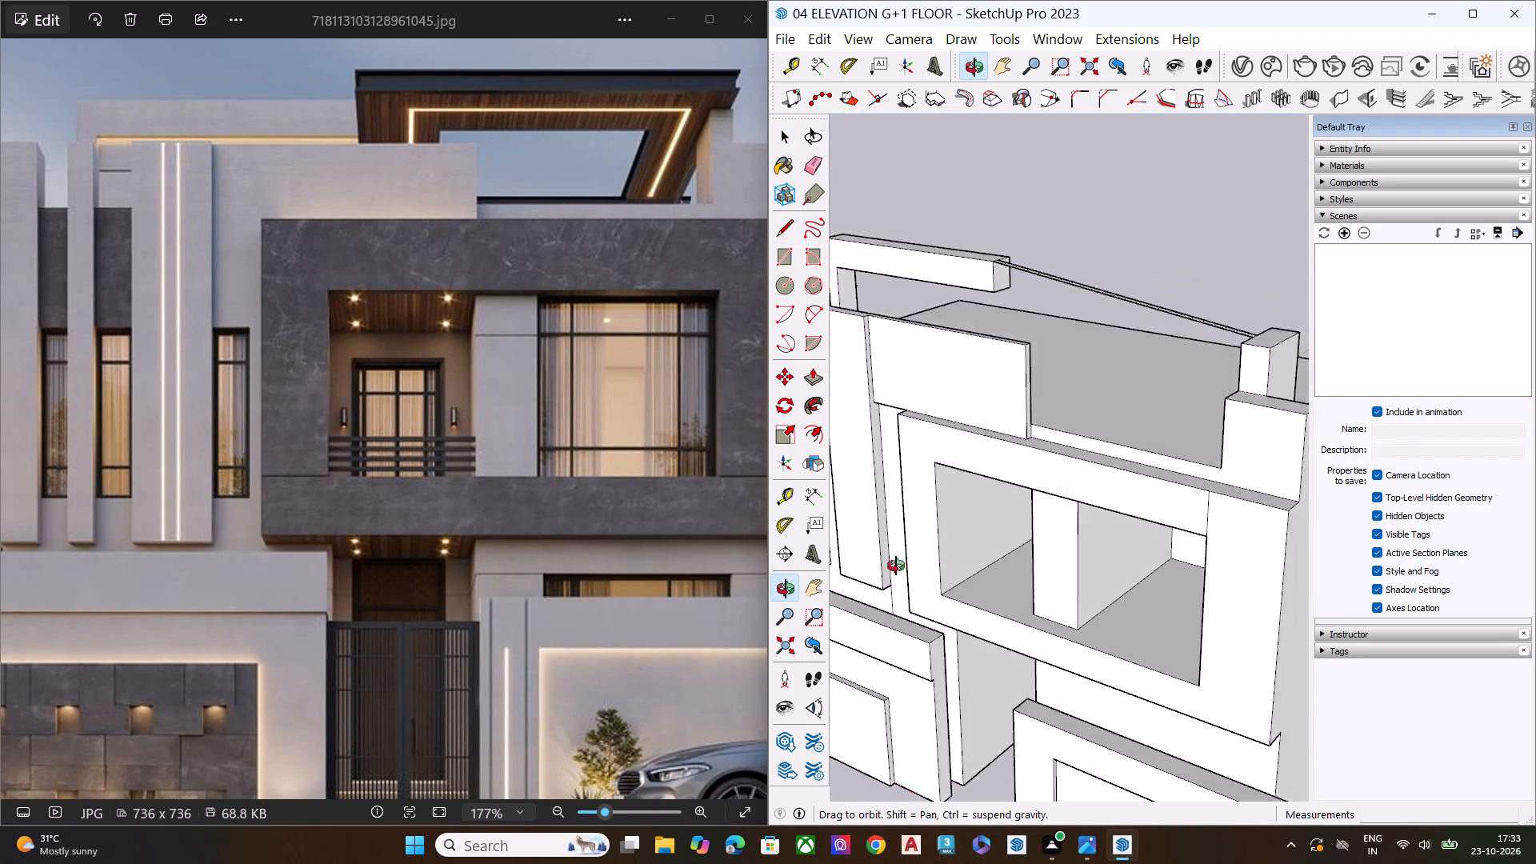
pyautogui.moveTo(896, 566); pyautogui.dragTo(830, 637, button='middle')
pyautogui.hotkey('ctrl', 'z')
# Push/Pull the roof beam's underside downward about 11" to thicken the beam.
pyautogui.moveTo(1059, 534); pyautogui.dragTo(1073, 458, button='middle')
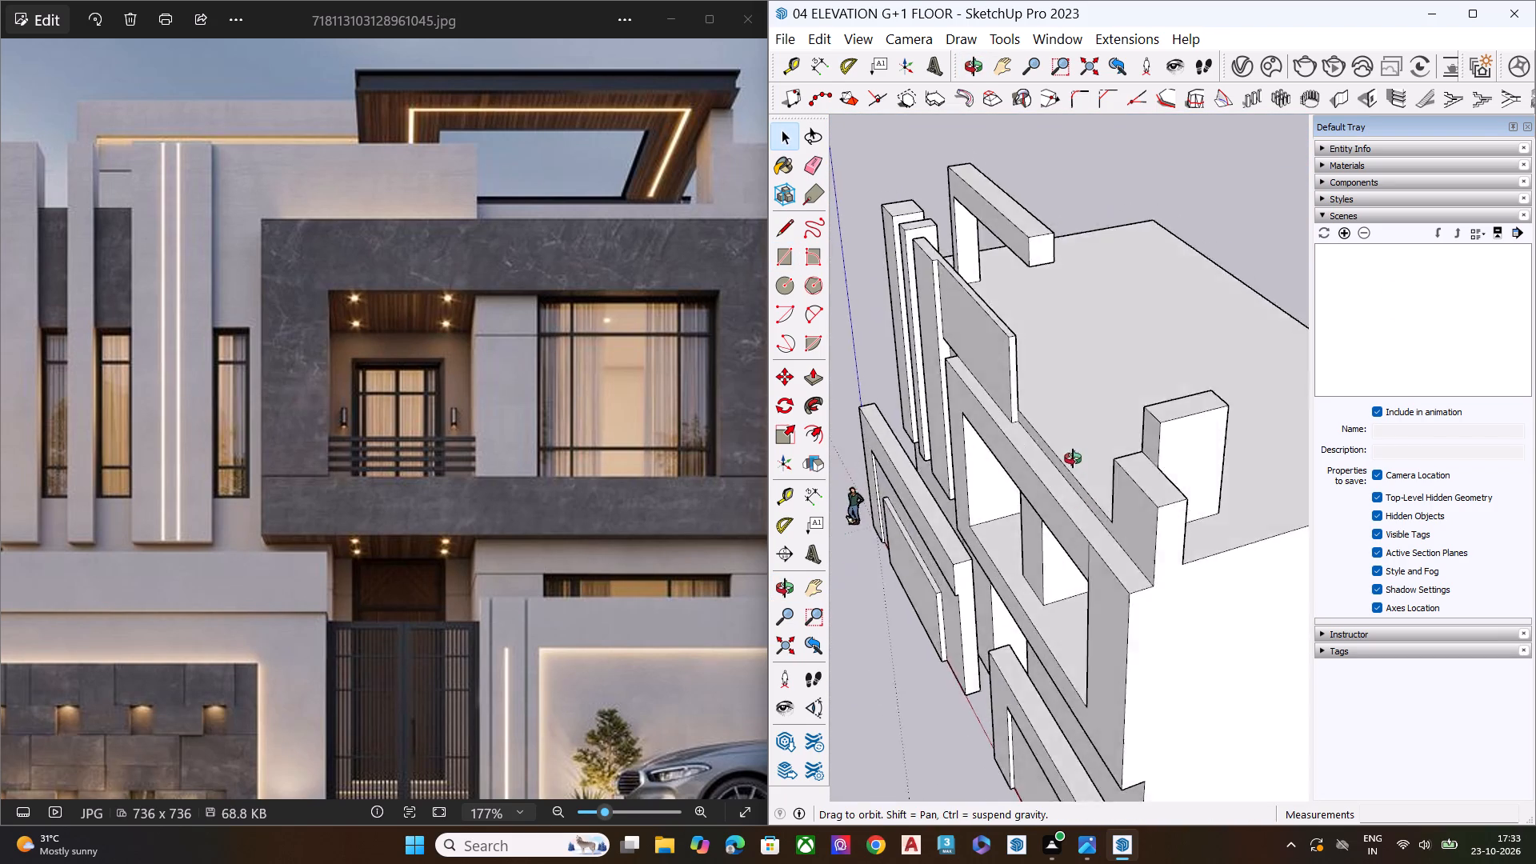
pyautogui.moveTo(1073, 458); pyautogui.dragTo(1211, 269, button='middle')
pyautogui.scroll(-1, 786, 430)
pyautogui.scroll(1, 785, 431)
pyautogui.scroll(-2, 784, 436)
pyautogui.scroll(3, 783, 444)
pyautogui.scroll(-3, 783, 446)
pyautogui.scroll(-3, 1129, 385)
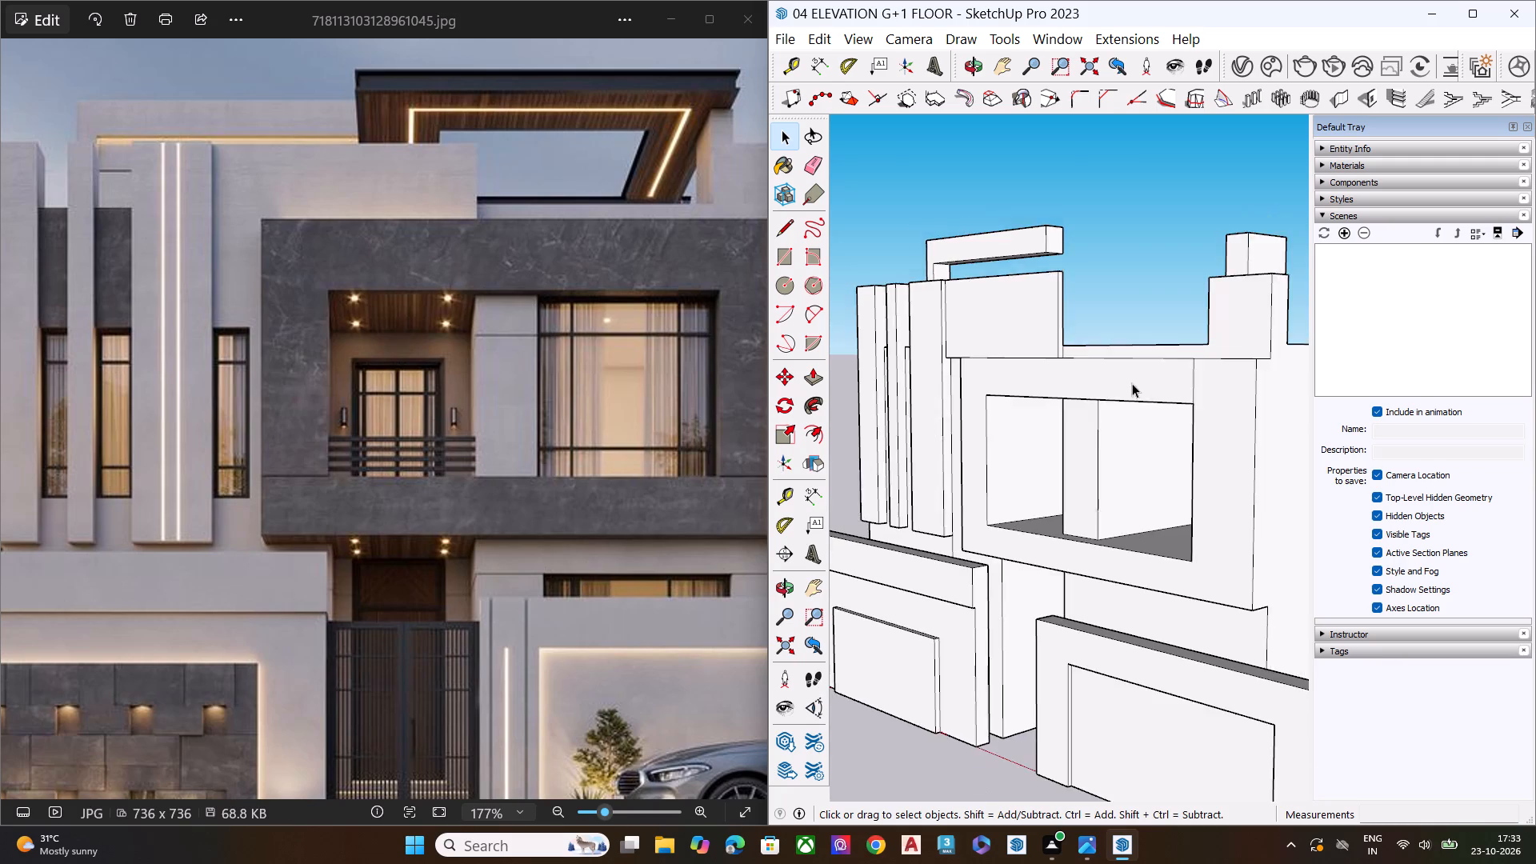
pyautogui.scroll(-4, 1132, 383)
pyautogui.moveTo(1056, 473); pyautogui.dragTo(1278, 438, button='middle')
pyautogui.scroll(9, 1105, 318)
pyautogui.scroll(-2, 1034, 331)
pyautogui.scroll(7, 1034, 331)
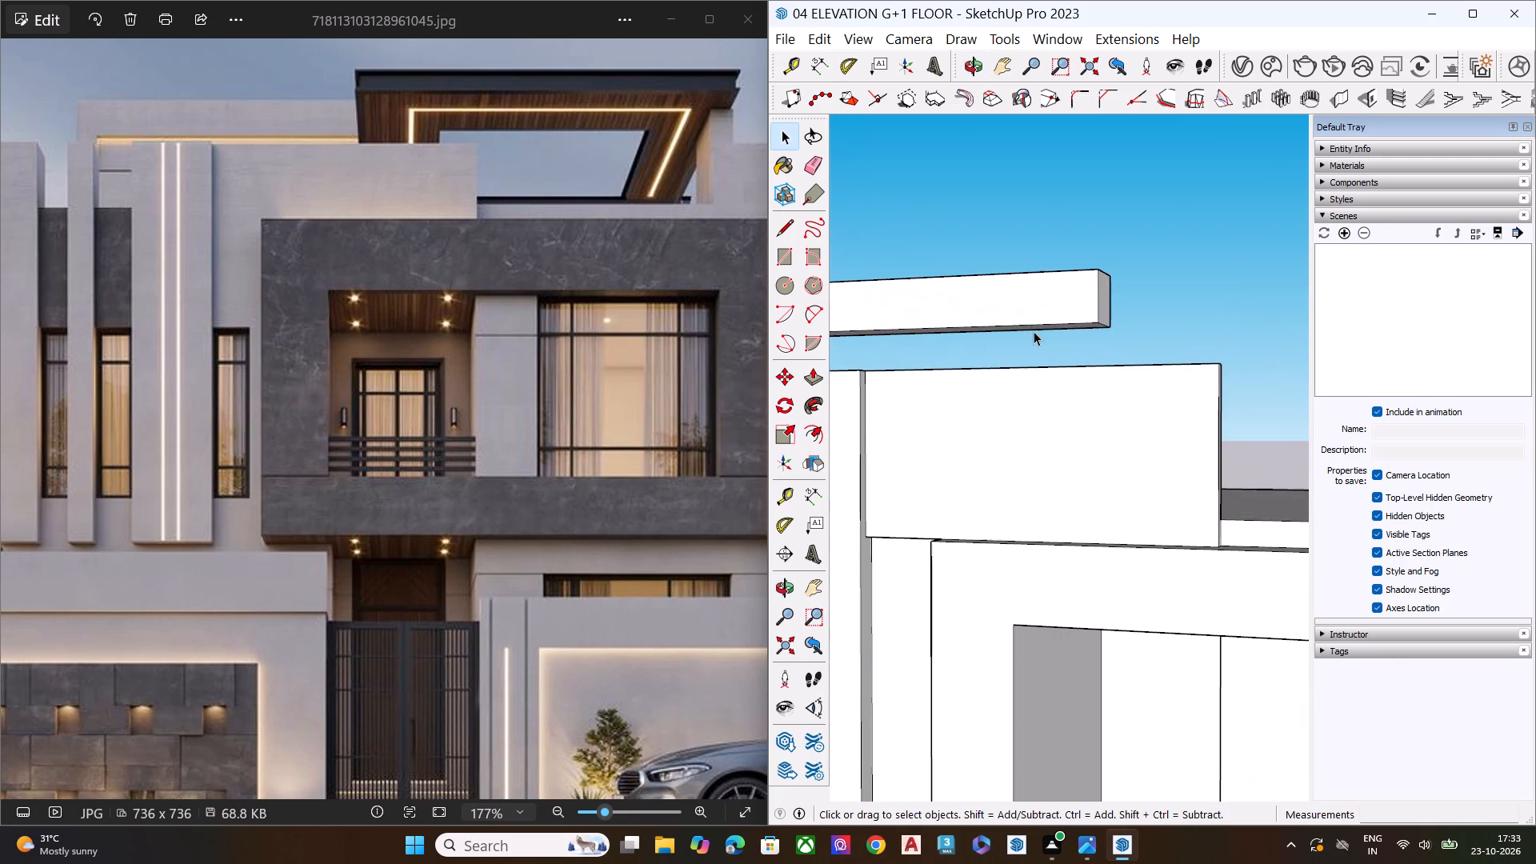
pyautogui.moveTo(1037, 335); pyautogui.dragTo(907, 312, button='middle')
pyautogui.scroll(7, 1047, 323)
pyautogui.click(1095, 342)
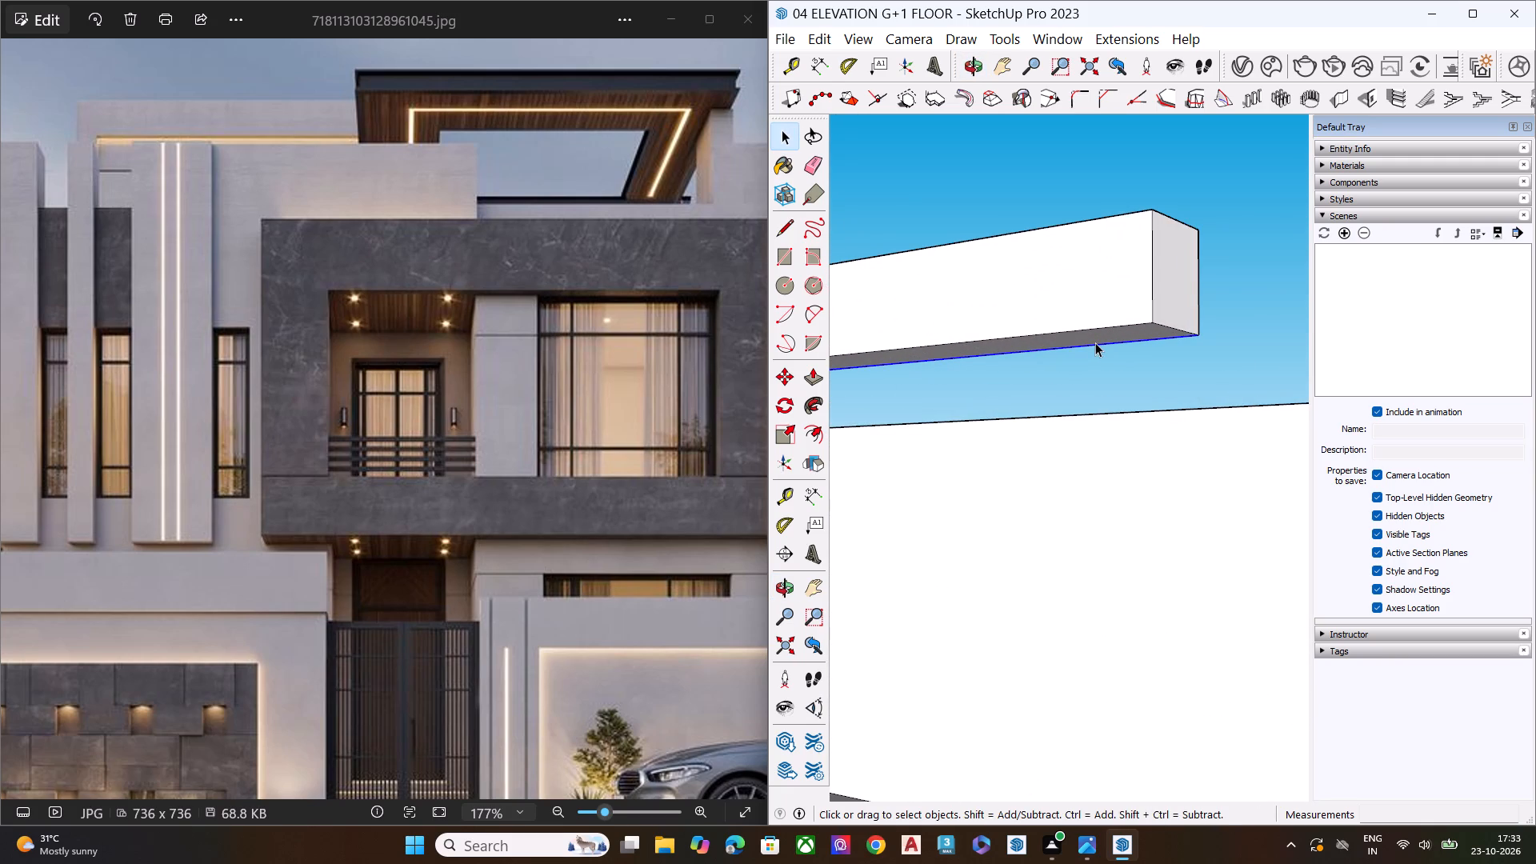
pyautogui.press('p')
pyautogui.click(1095, 342)
pyautogui.click(1095, 382)
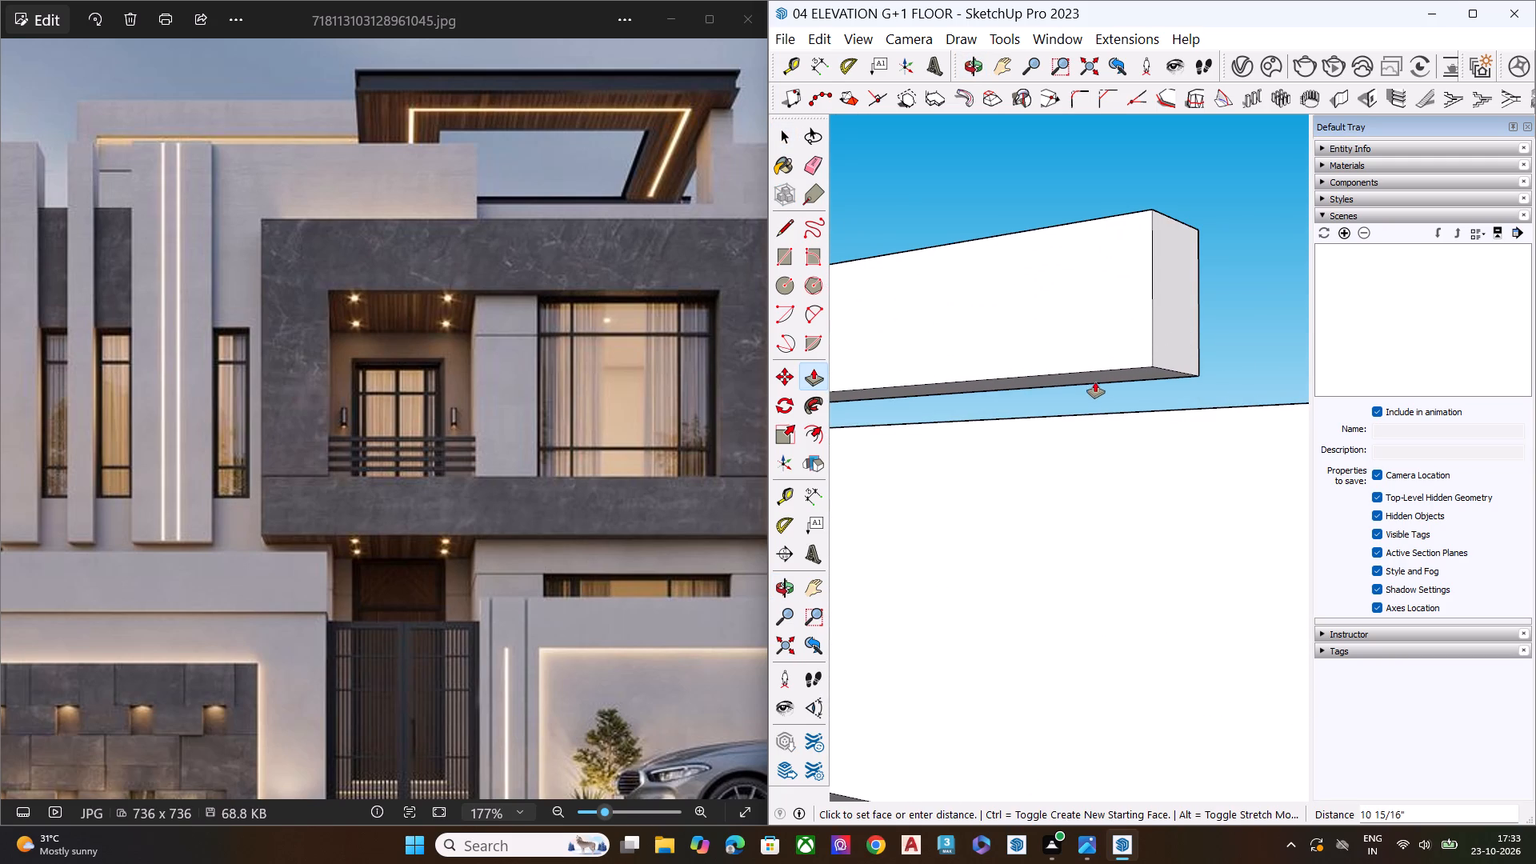
pyautogui.press('space')
pyautogui.scroll(-15, 983, 303)
pyautogui.click(1175, 297)
pyautogui.scroll(-8, 925, 298)
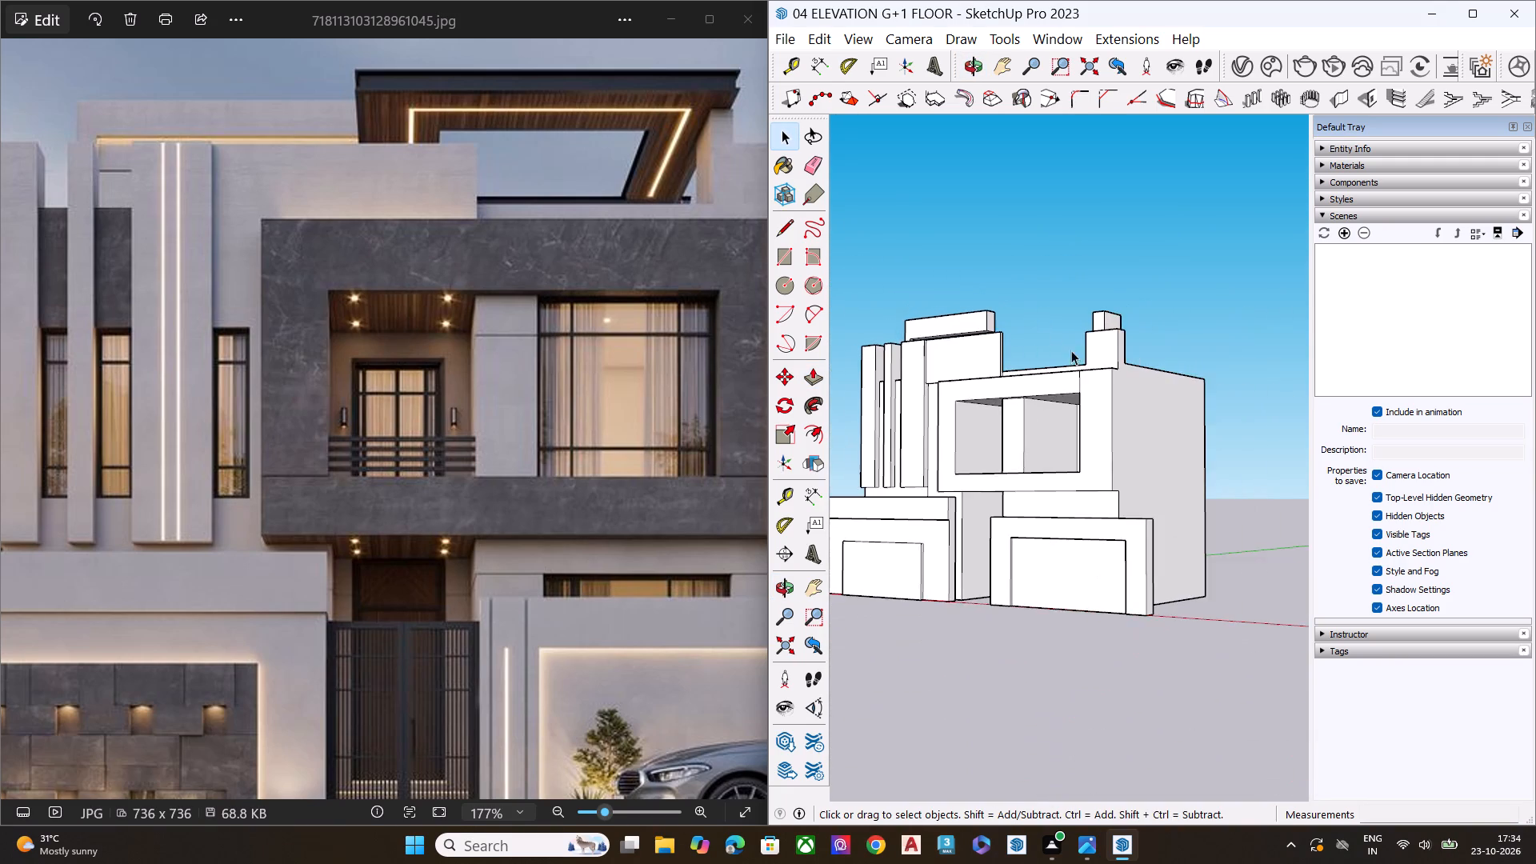
# Push/Pull the roof pier's top face up about 2' 7 1/2" to match the top of the roof beam.
pyautogui.moveTo(1095, 342); pyautogui.dragTo(799, 658, button='middle')
pyautogui.moveTo(1026, 462); pyautogui.dragTo(938, 192, button='middle')
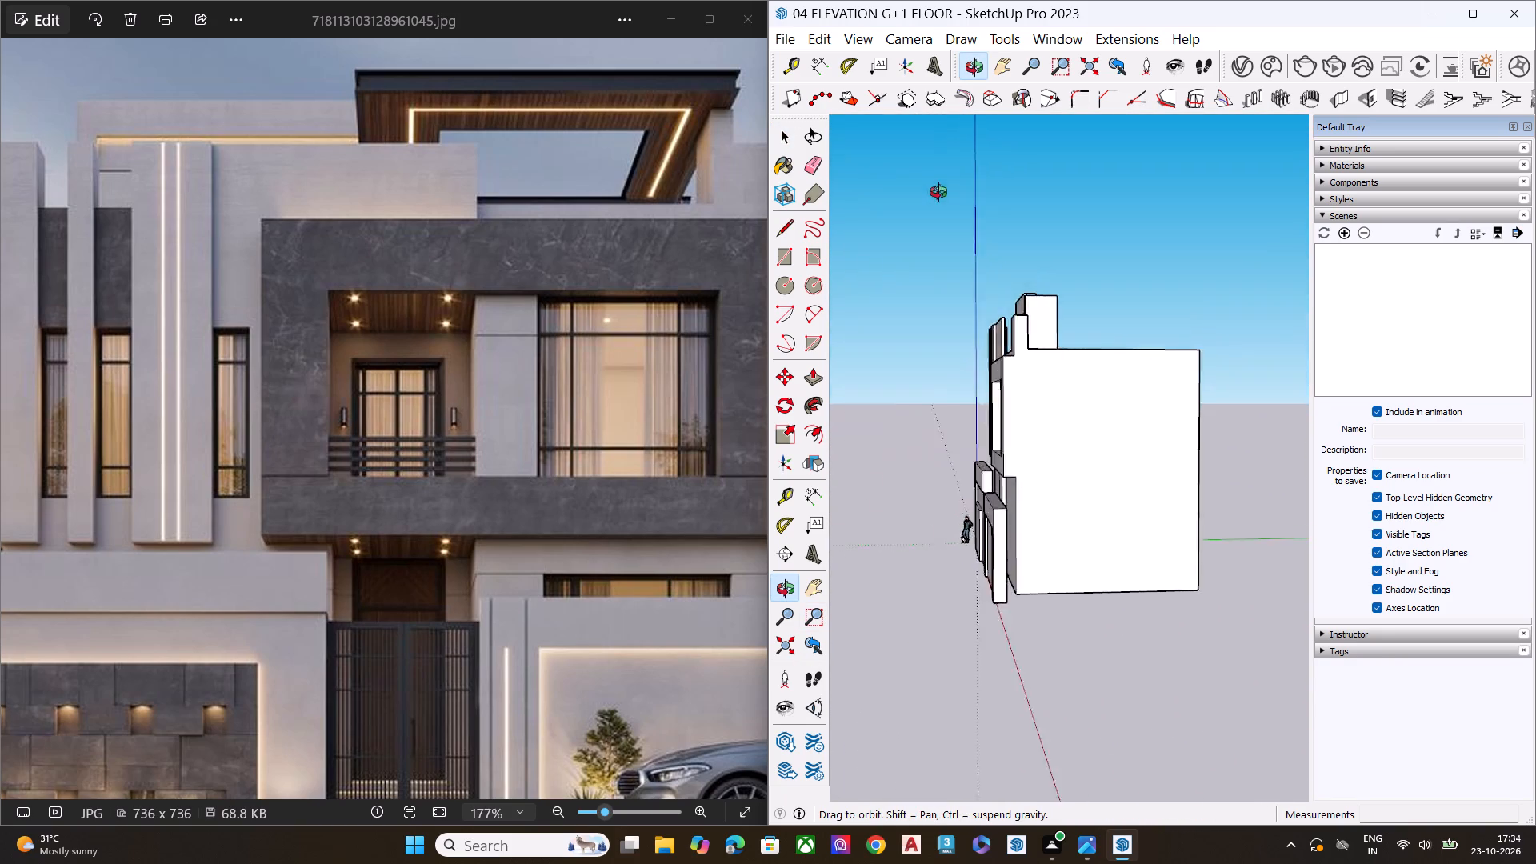
pyautogui.moveTo(938, 192); pyautogui.dragTo(904, 218, button='middle')
pyautogui.moveTo(891, 223); pyautogui.dragTo(741, 233, button='middle')
pyautogui.moveTo(1159, 318); pyautogui.dragTo(560, 392, button='middle')
pyautogui.scroll(8, 886, 299)
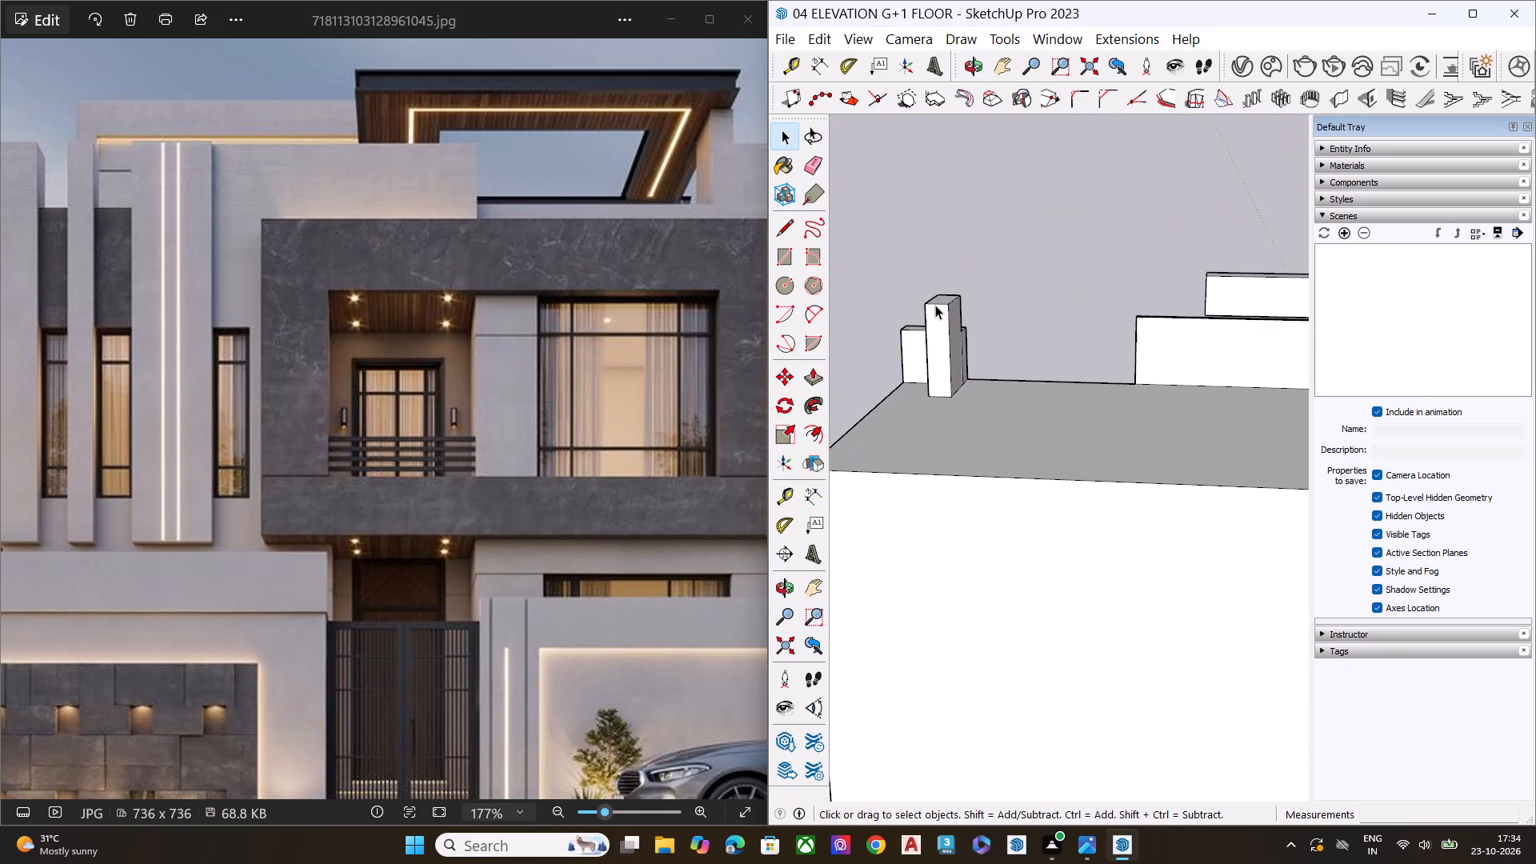
pyautogui.click(939, 299)
pyautogui.press('p')
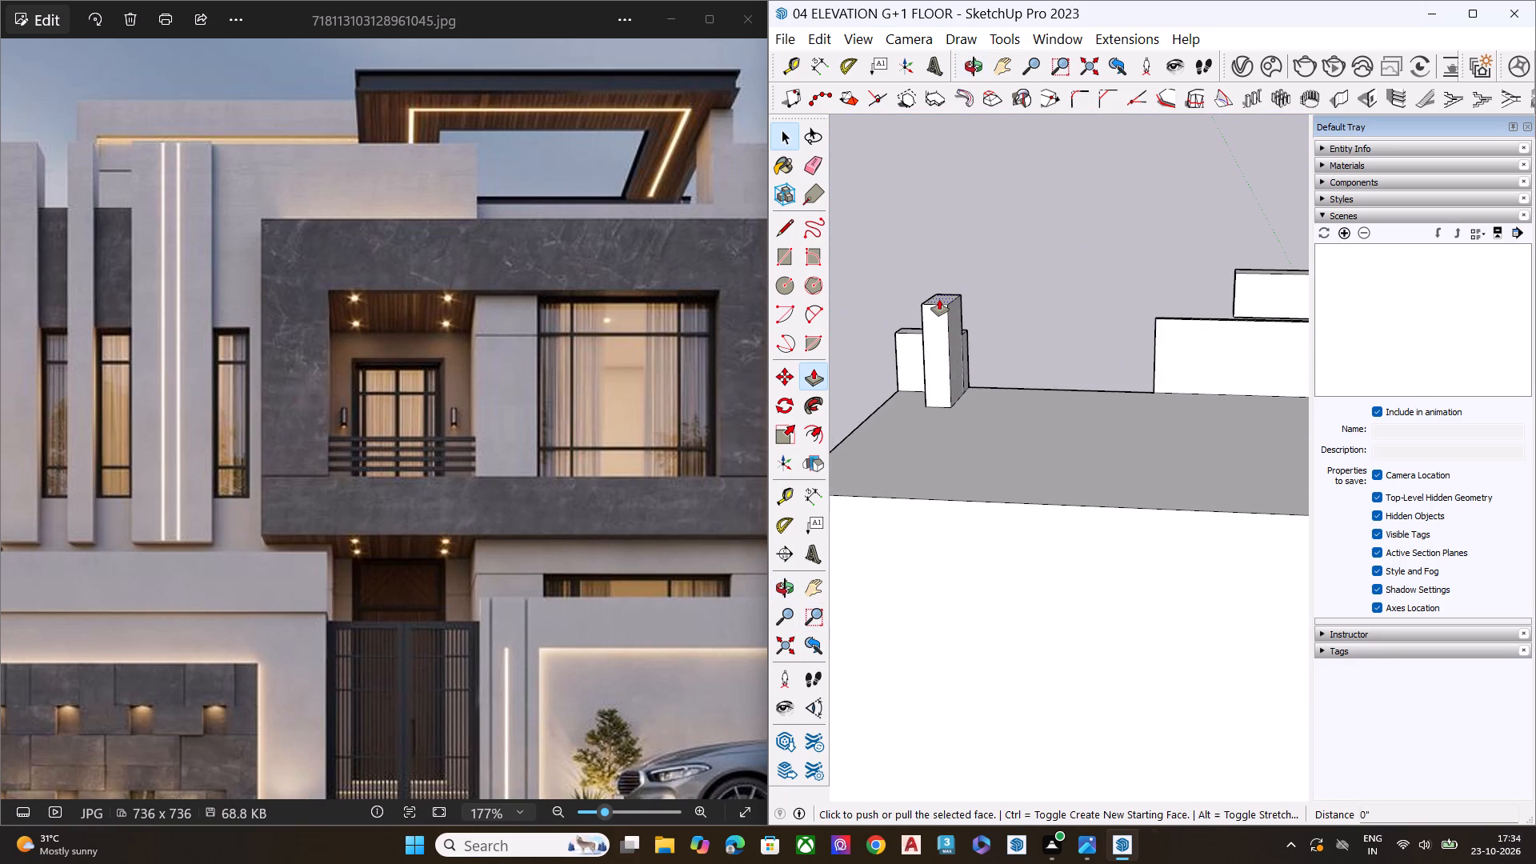
pyautogui.click(939, 299)
pyautogui.click(1236, 271)
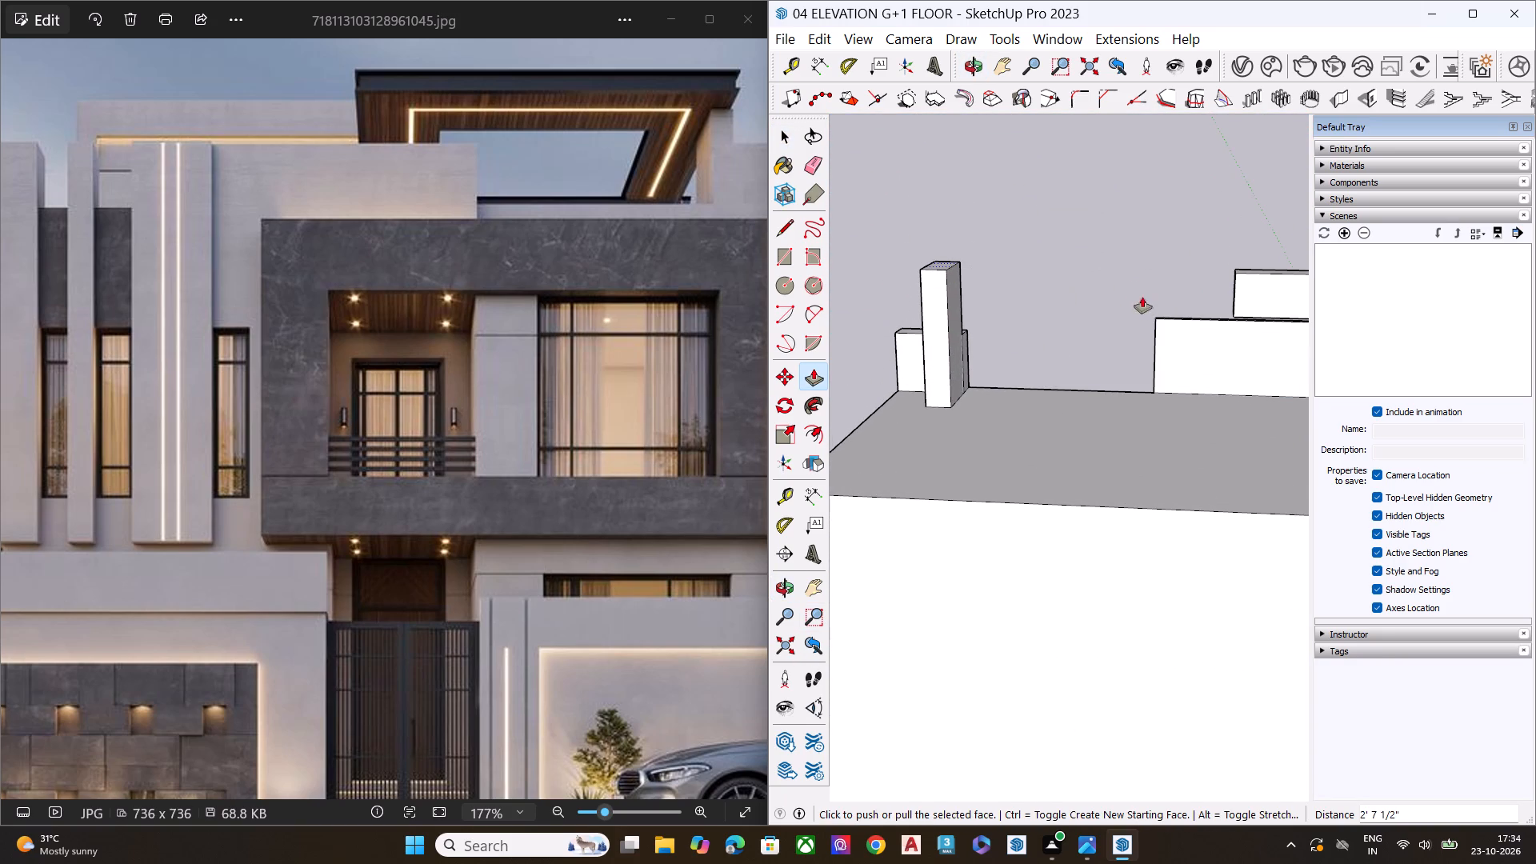
pyautogui.press('space')
# Draw a flat rectangle bridging the roof beam's free end and the roof pier at their top level.
pyautogui.scroll(-6, 970, 288)
pyautogui.moveTo(1030, 309); pyautogui.dragTo(1051, 622, button='middle')
pyautogui.moveTo(1052, 480); pyautogui.dragTo(1069, 464)
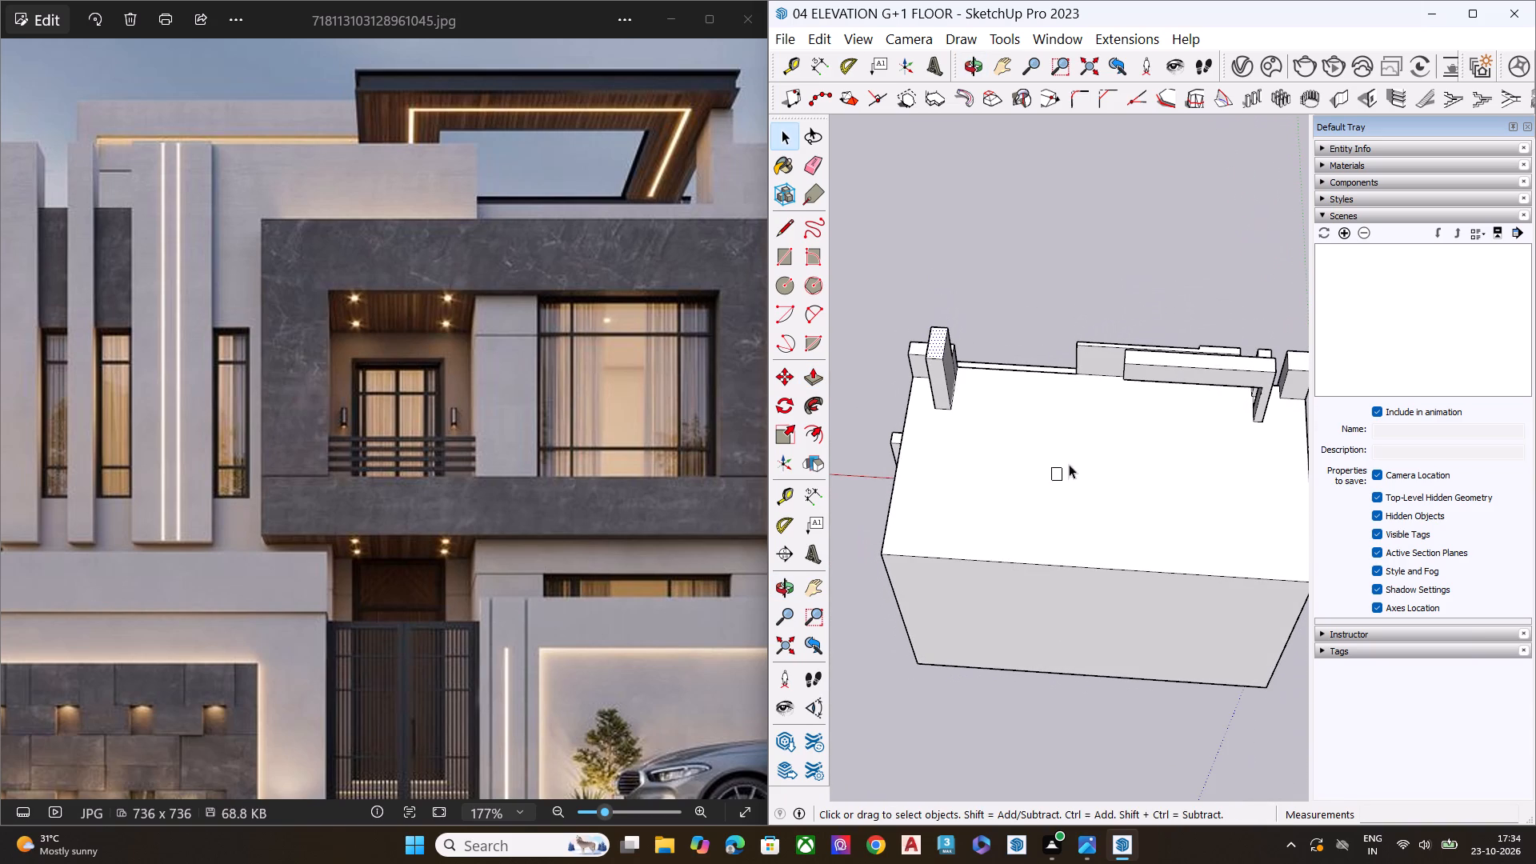
pyautogui.moveTo(1069, 464); pyautogui.dragTo(1093, 443)
pyautogui.moveTo(1046, 492); pyautogui.dragTo(1122, 586, button='middle')
pyautogui.scroll(3, 1046, 422)
pyautogui.press('space')
pyautogui.moveTo(922, 390); pyautogui.dragTo(1273, 300, button='middle')
pyautogui.scroll(-1, 962, 378)
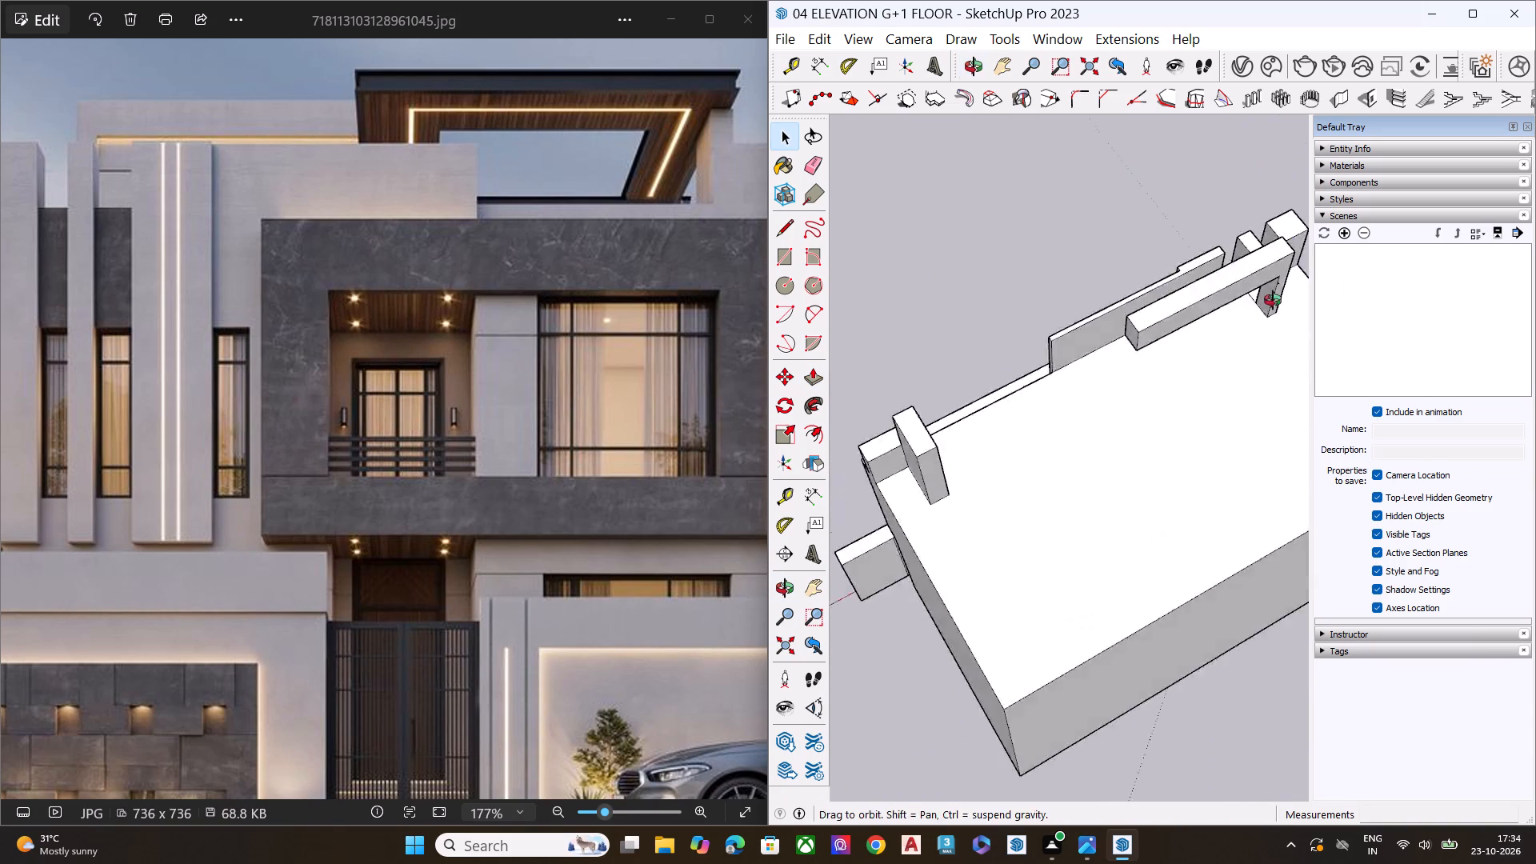
pyautogui.moveTo(1273, 300); pyautogui.dragTo(1420, 267, button='middle')
pyautogui.moveTo(1116, 369); pyautogui.dragTo(1502, 166, button='middle')
pyautogui.moveTo(1086, 313); pyautogui.dragTo(1090, 271, button='middle')
pyautogui.press('r')
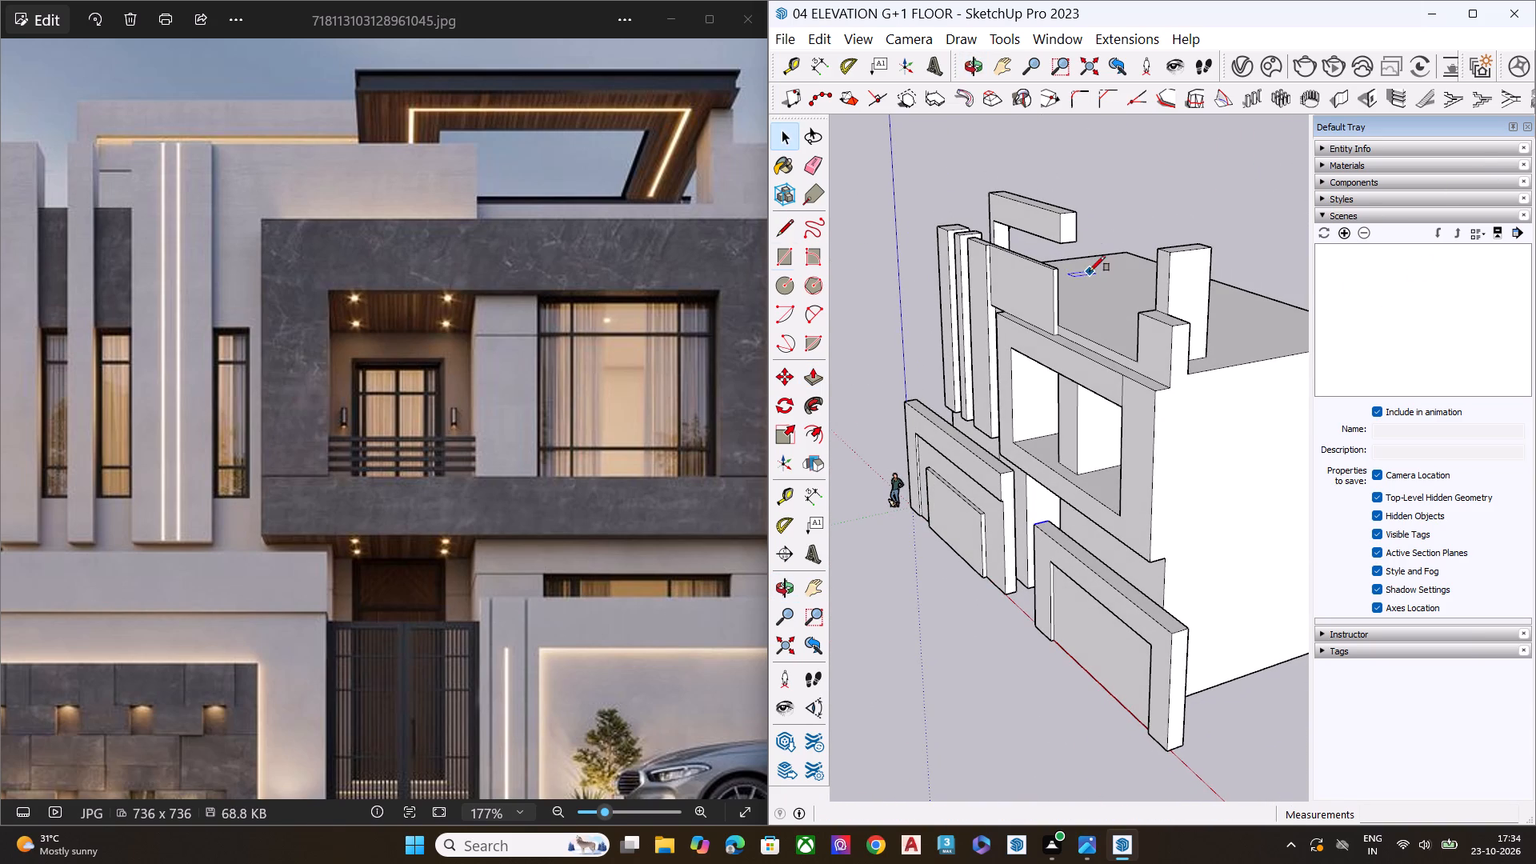
pyautogui.scroll(1, 1061, 220)
pyautogui.scroll(-1, 1061, 220)
pyautogui.scroll(4, 1060, 220)
pyautogui.click(1065, 209)
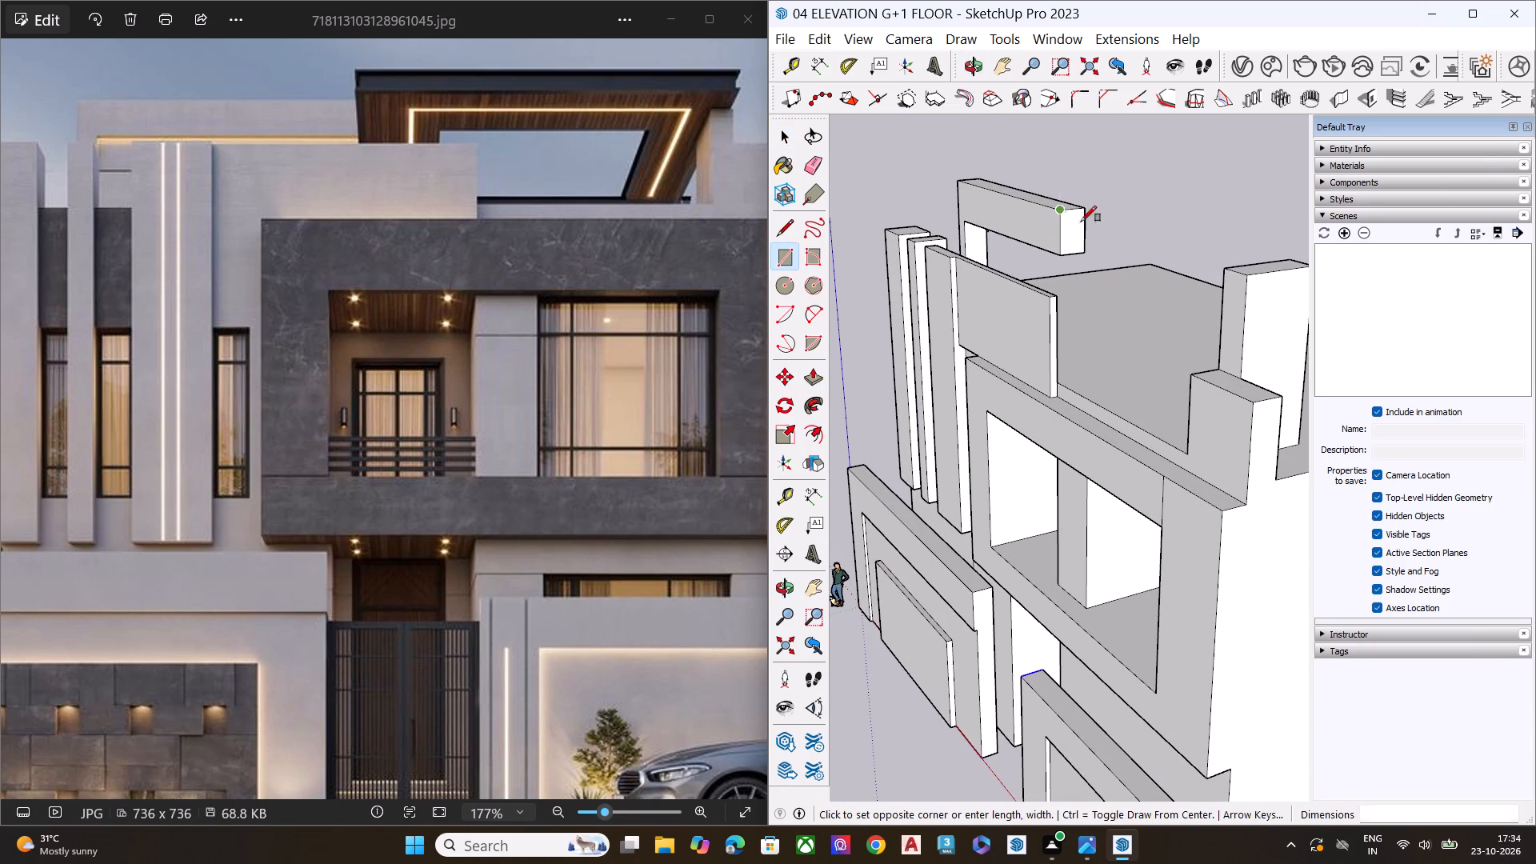
pyautogui.click(1223, 266)
pyautogui.scroll(-4, 1037, 271)
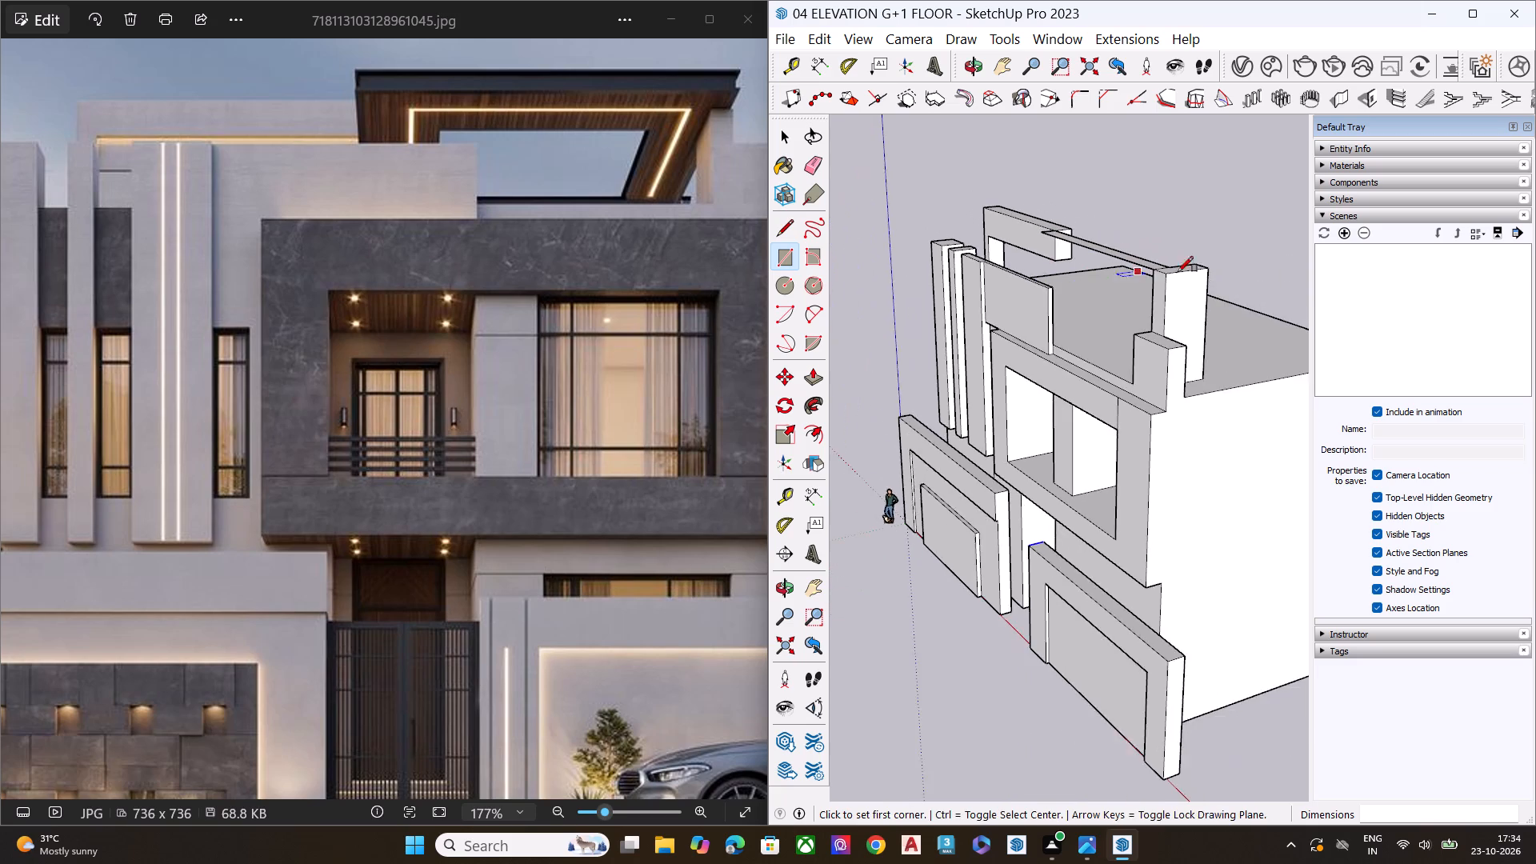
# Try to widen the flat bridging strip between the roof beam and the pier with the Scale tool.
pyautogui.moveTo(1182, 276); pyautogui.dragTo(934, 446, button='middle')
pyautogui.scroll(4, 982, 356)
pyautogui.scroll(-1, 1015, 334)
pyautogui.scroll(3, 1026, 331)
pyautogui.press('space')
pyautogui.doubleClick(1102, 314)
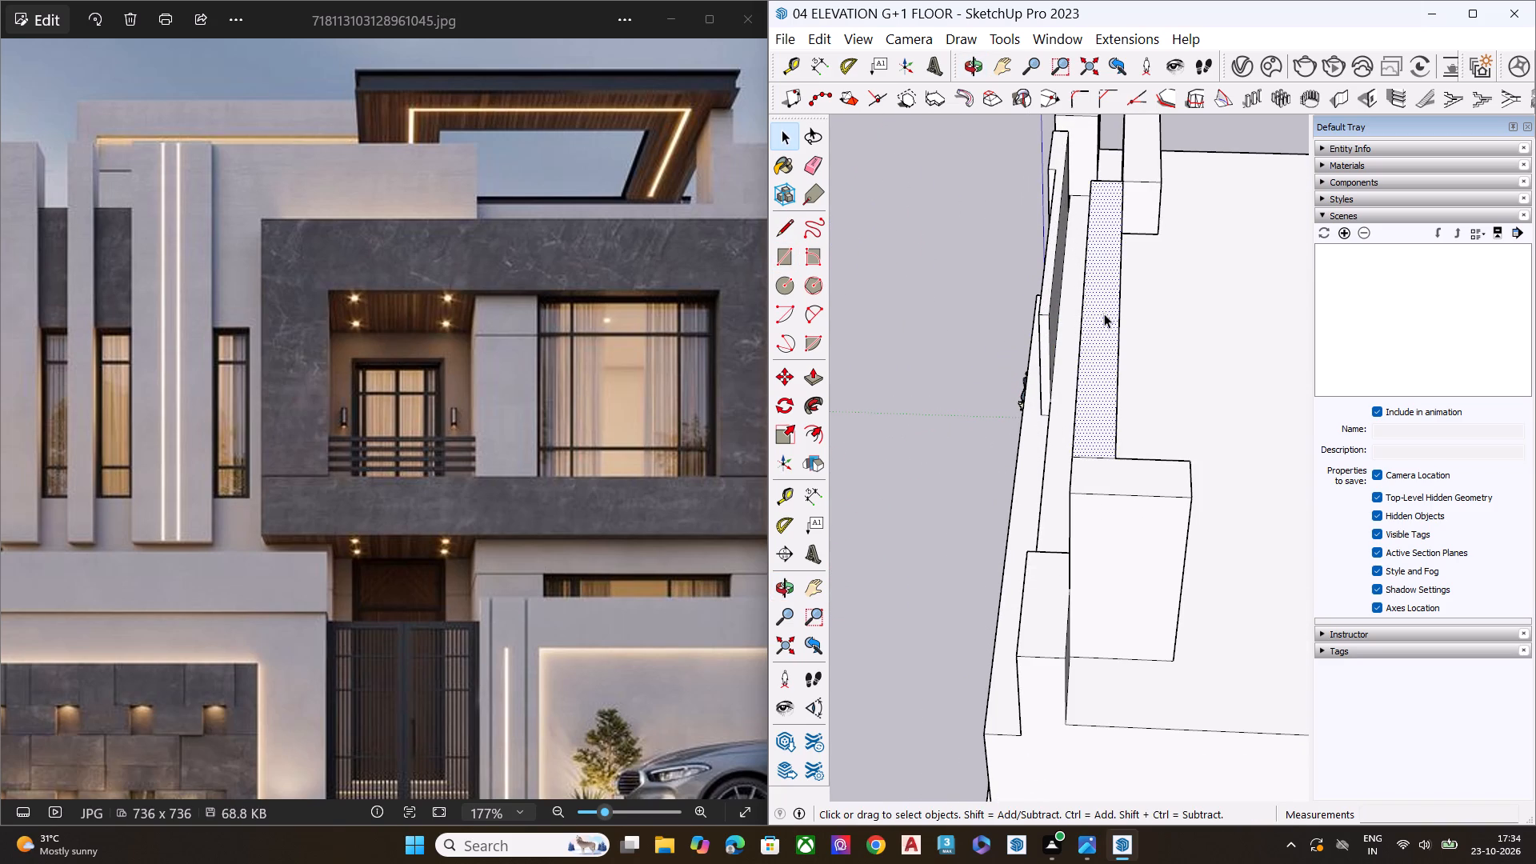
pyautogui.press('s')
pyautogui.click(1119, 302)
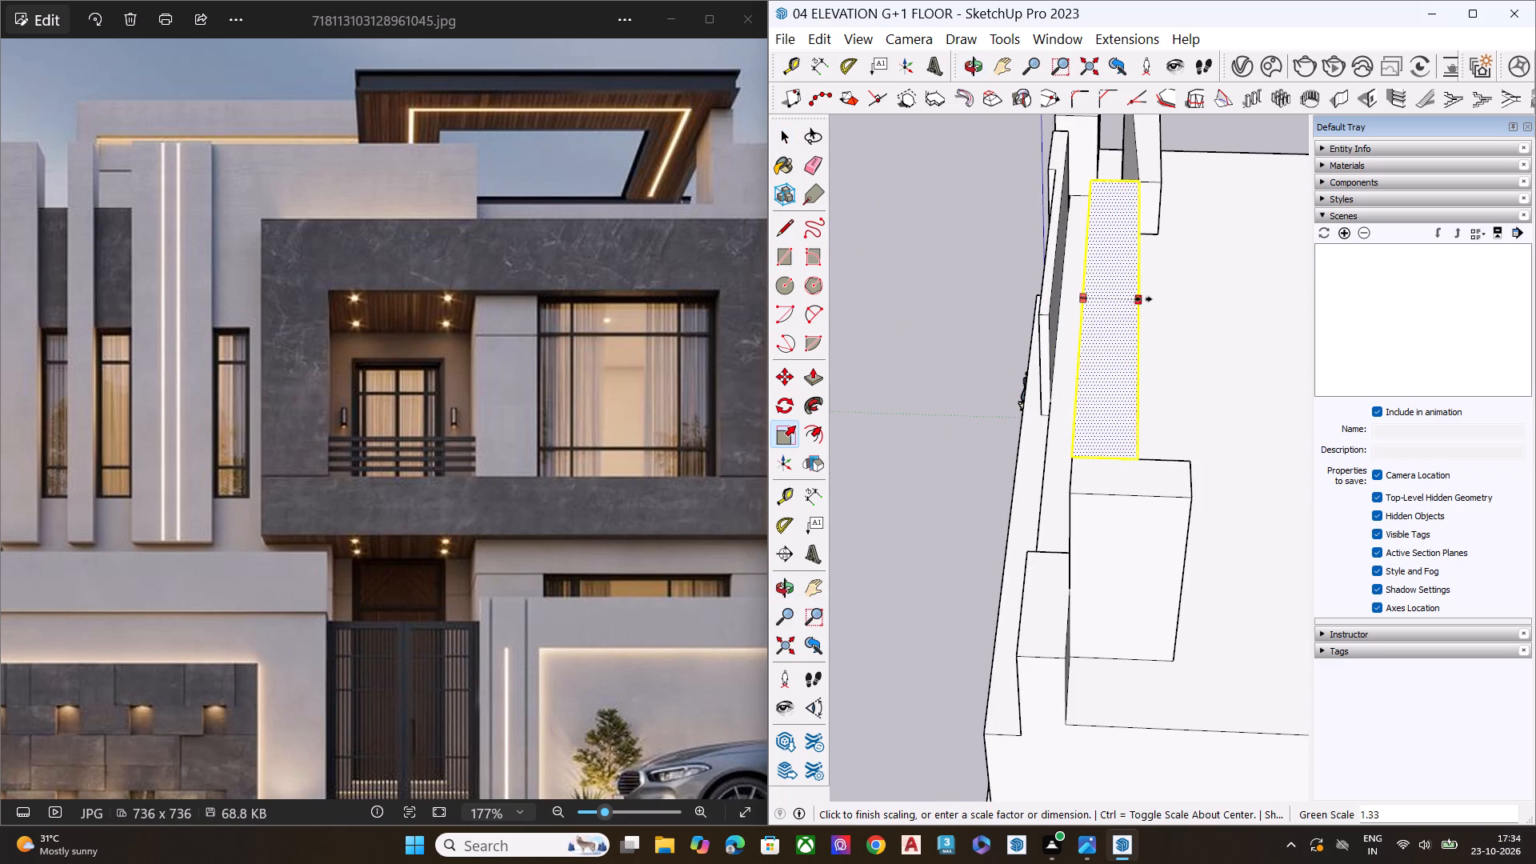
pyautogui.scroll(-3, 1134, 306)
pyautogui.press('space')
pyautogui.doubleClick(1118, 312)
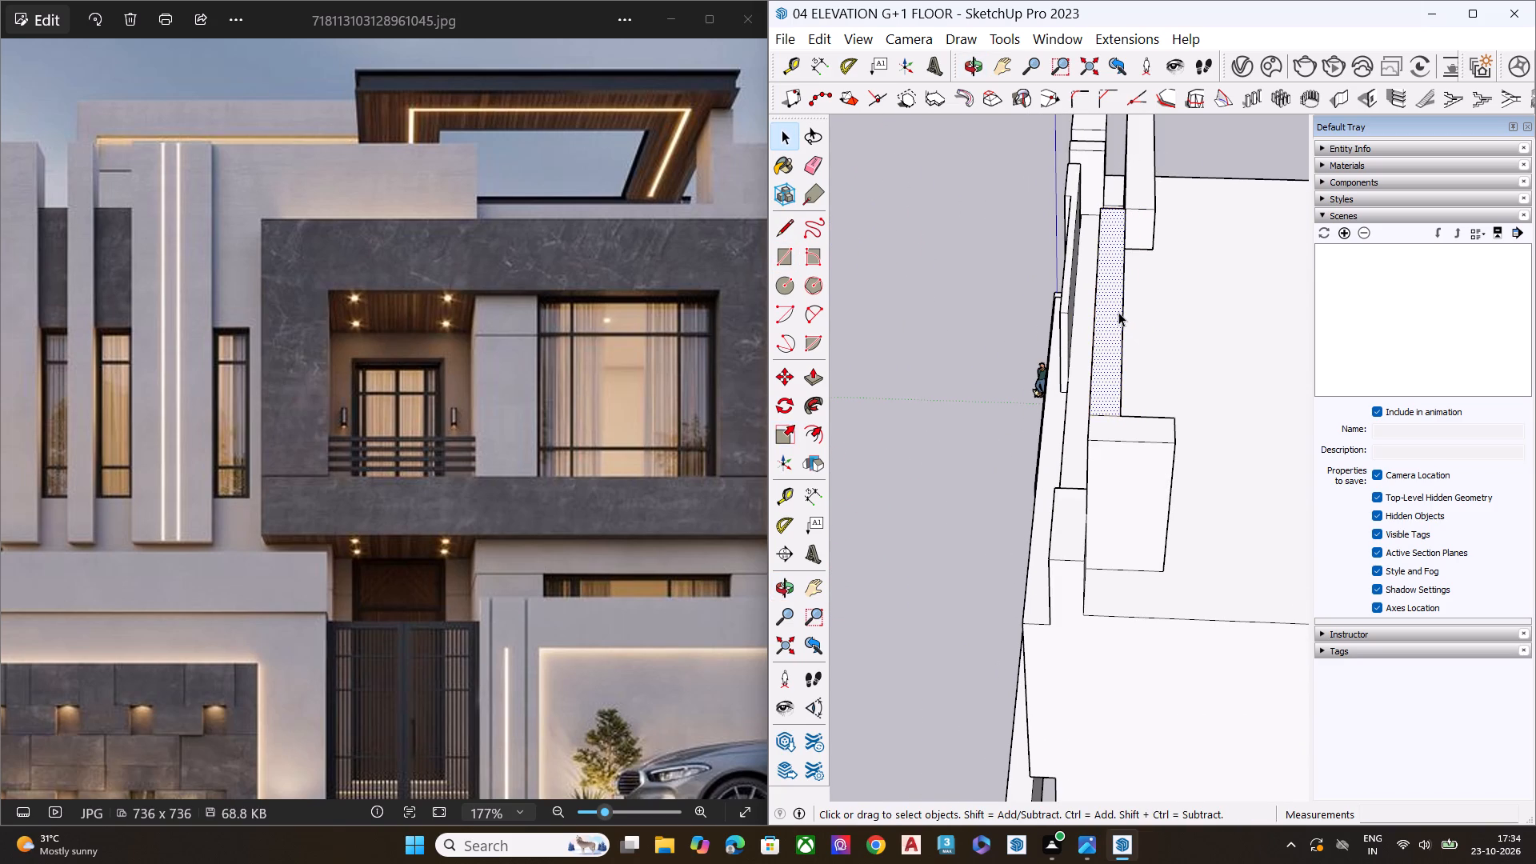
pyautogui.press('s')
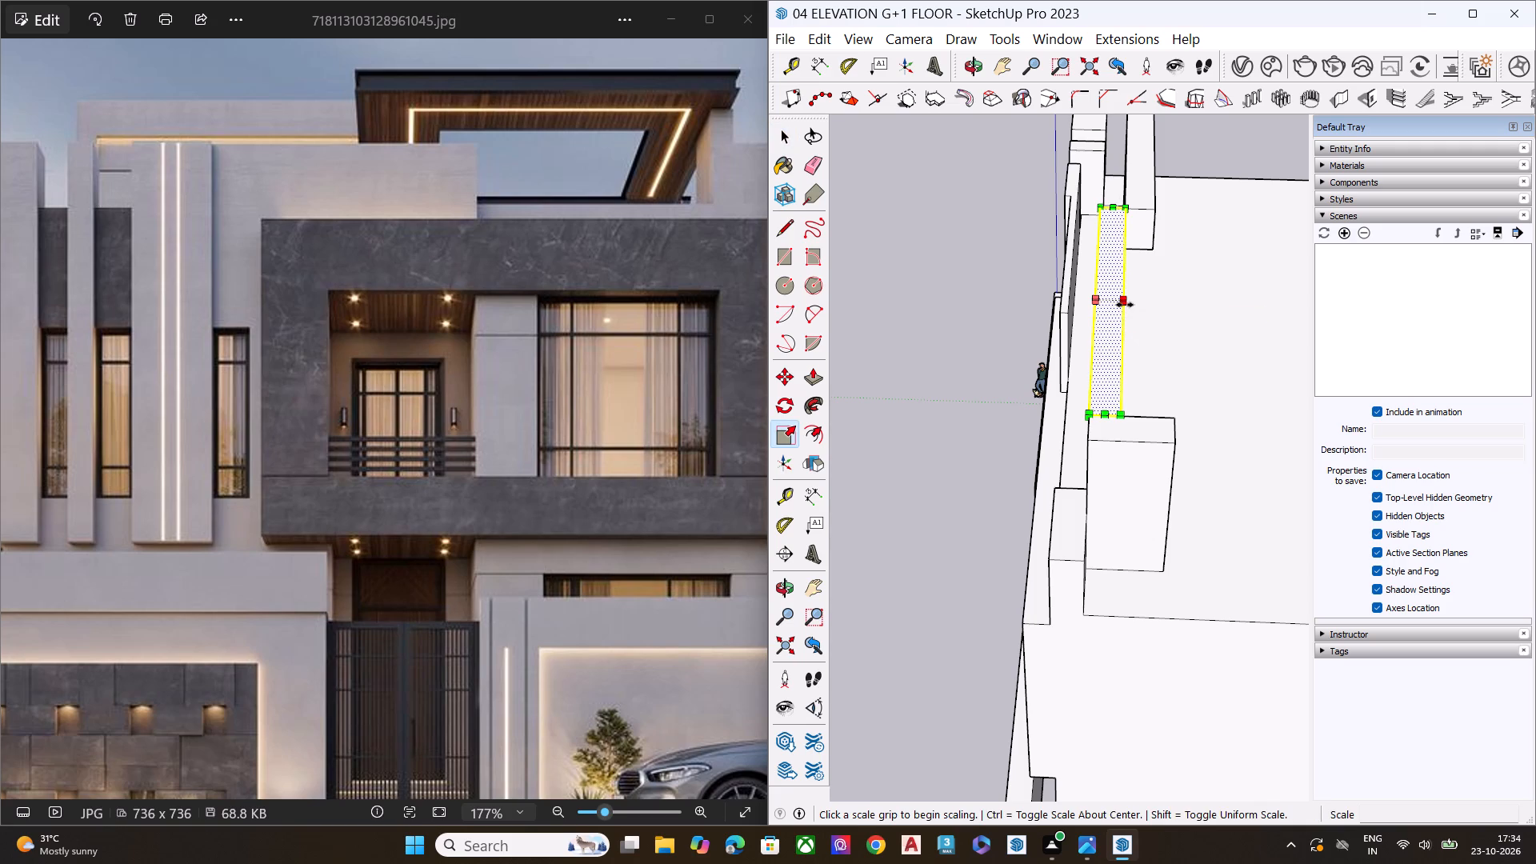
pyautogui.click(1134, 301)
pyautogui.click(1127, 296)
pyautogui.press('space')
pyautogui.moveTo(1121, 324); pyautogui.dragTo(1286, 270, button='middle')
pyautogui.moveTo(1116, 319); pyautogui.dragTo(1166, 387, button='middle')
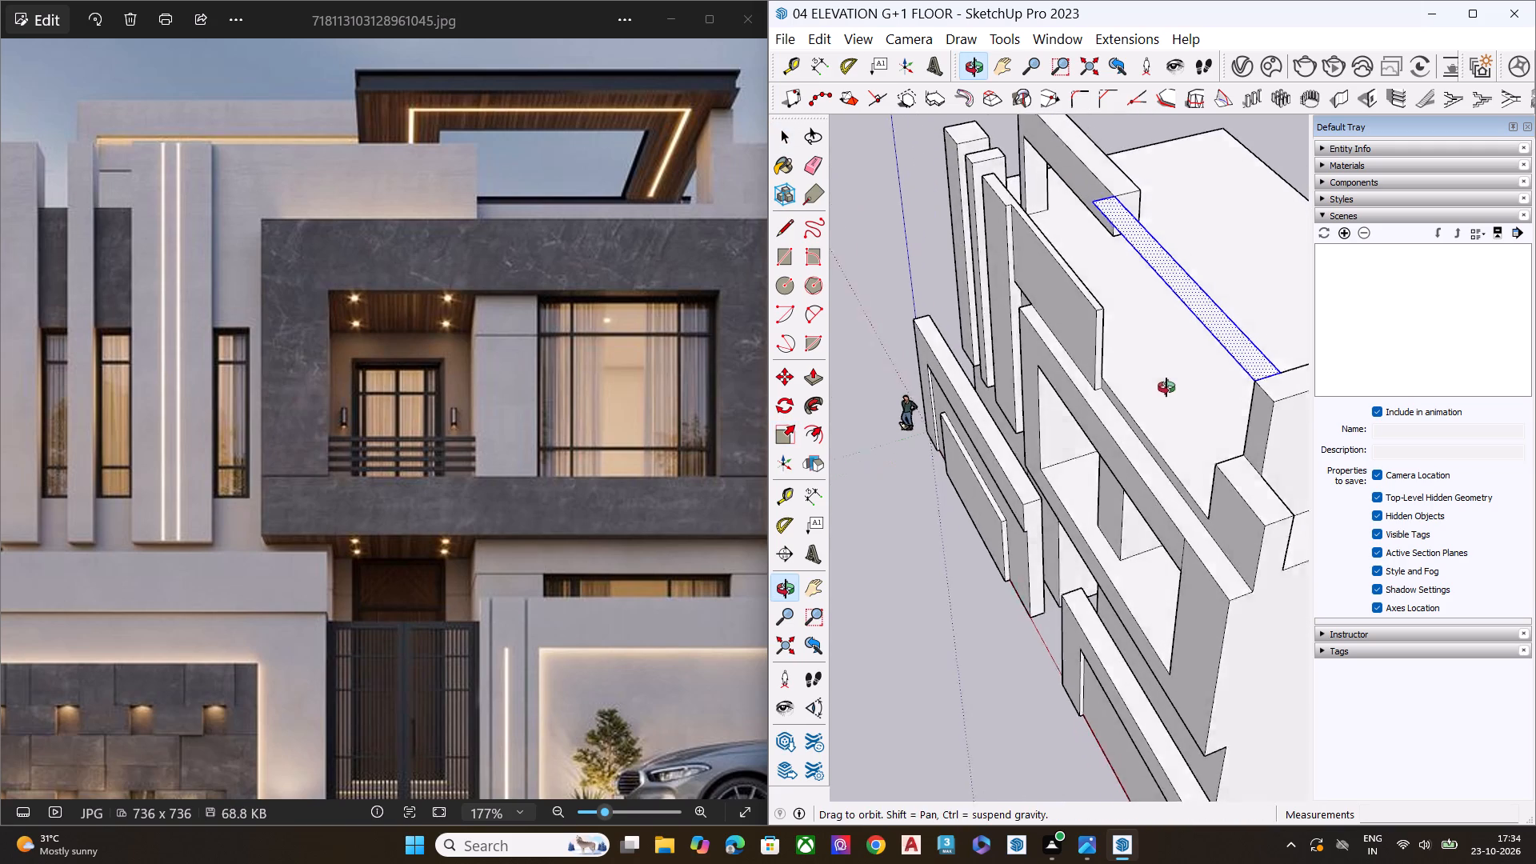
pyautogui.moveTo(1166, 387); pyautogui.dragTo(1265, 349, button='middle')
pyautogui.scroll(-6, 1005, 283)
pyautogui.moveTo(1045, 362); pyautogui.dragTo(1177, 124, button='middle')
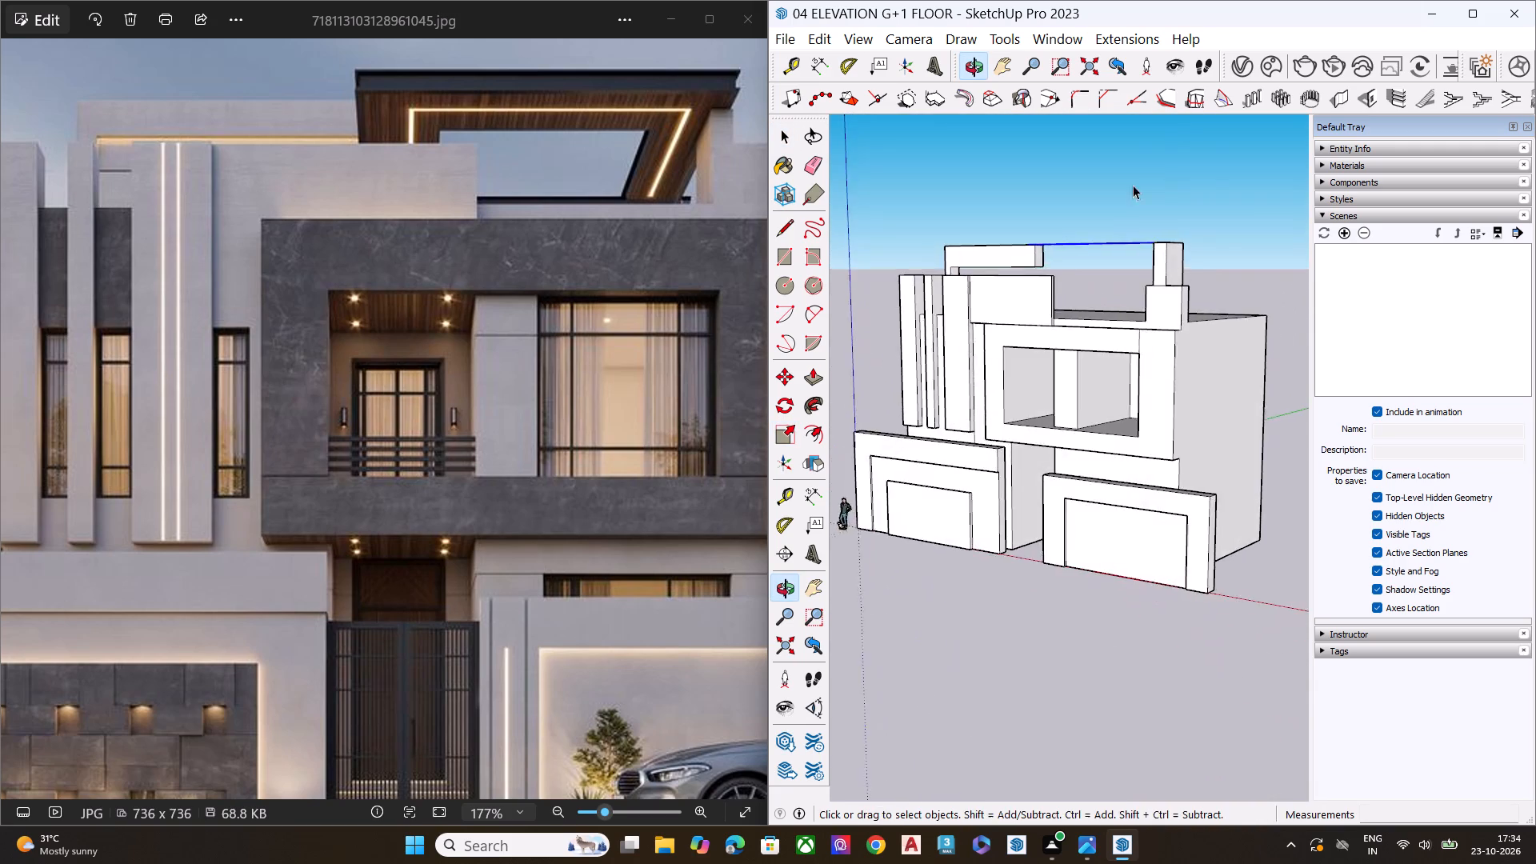
# Push/Pull the flat strip bridging the roof beam and pier up about 1' 8" into a solid bar.
pyautogui.scroll(8, 1053, 245)
pyautogui.moveTo(1100, 263); pyautogui.dragTo(844, 586, button='middle')
pyautogui.scroll(3, 948, 465)
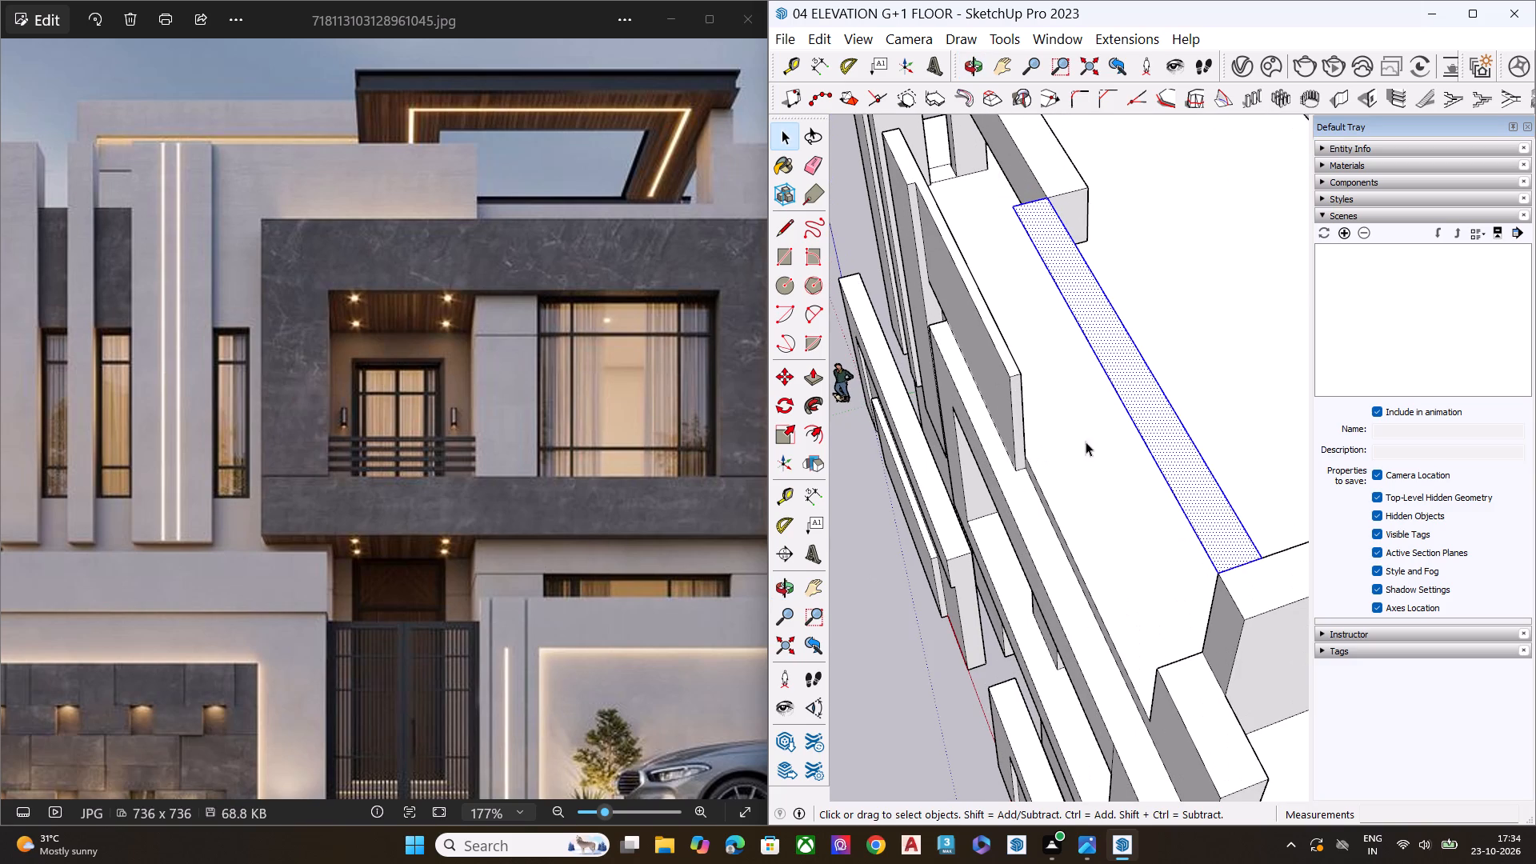
pyautogui.click(1147, 421)
pyautogui.click(1151, 418)
pyautogui.press('p')
pyautogui.click(1151, 418)
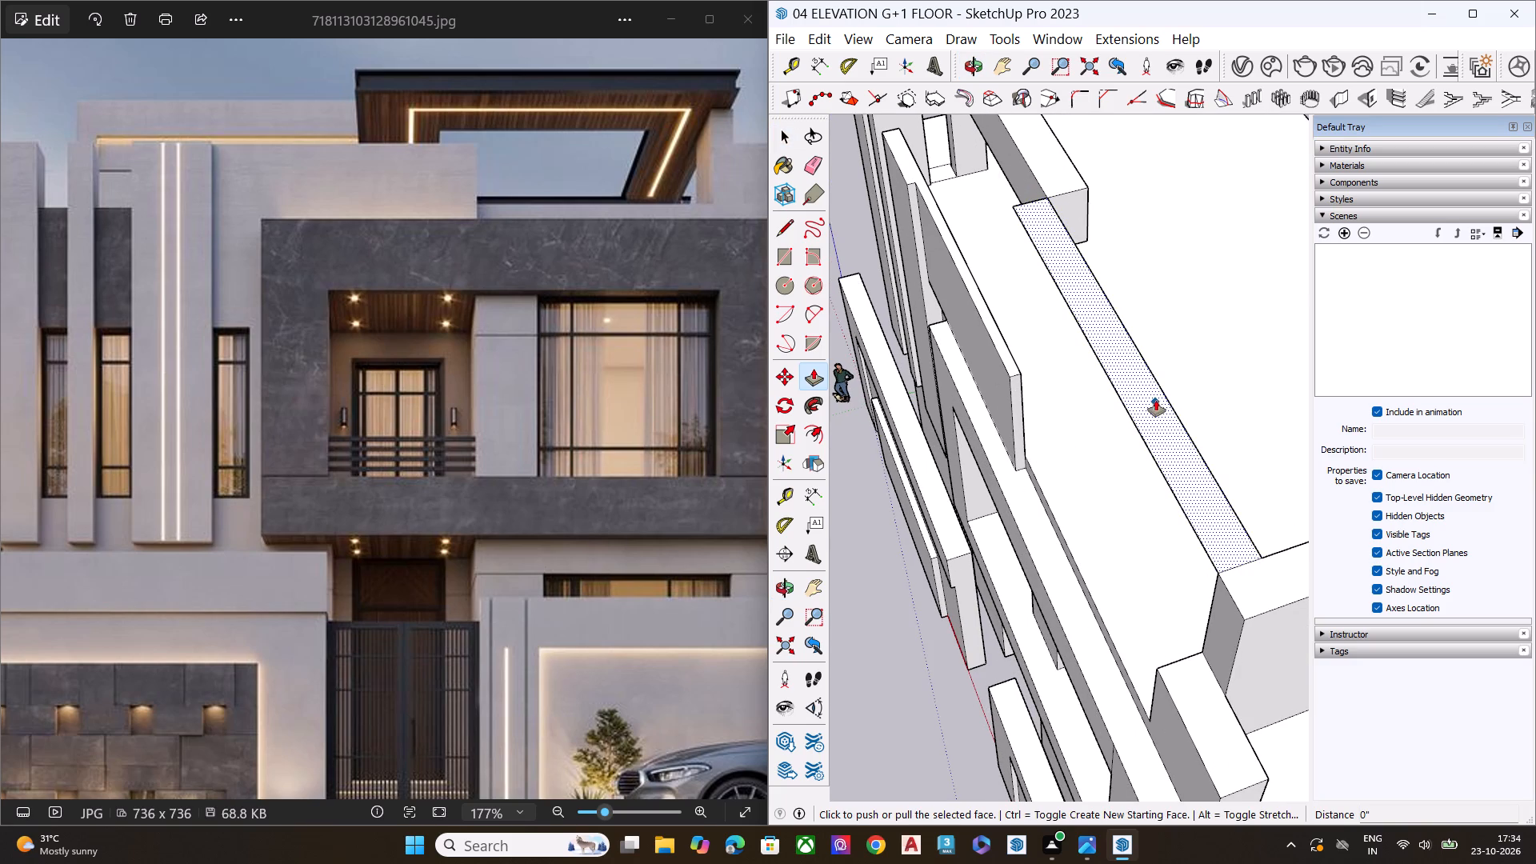
pyautogui.click(1162, 423)
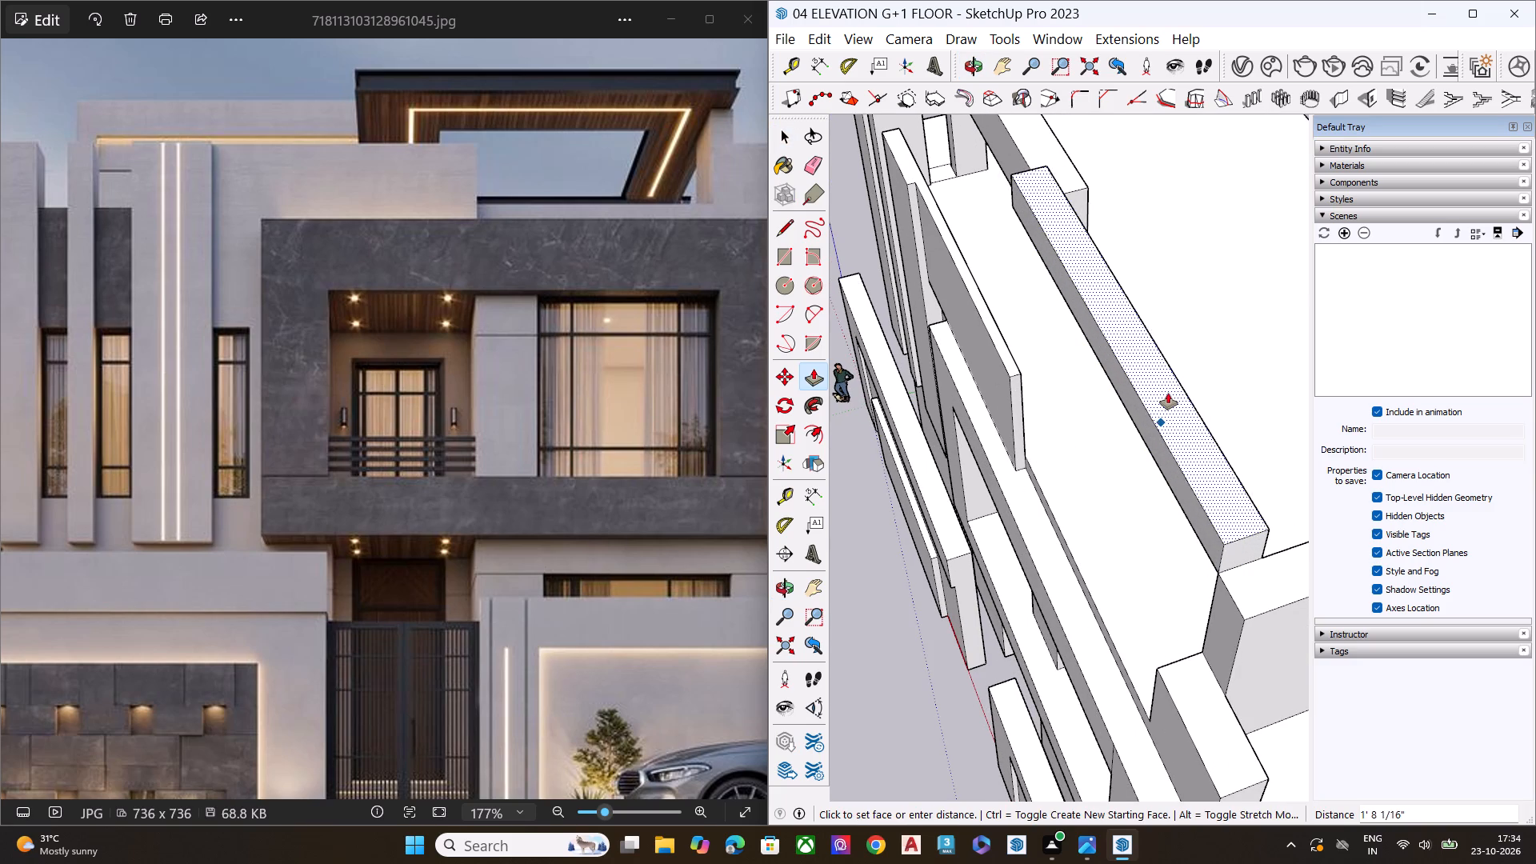
pyautogui.click(1168, 392)
pyautogui.press('space')
# Push/Pull the bridging bar's rear face back across the roof about 18' 1" to form the canopy slab.
pyautogui.moveTo(1085, 454); pyautogui.dragTo(1213, 202, button='middle')
pyautogui.scroll(1, 1215, 212)
pyautogui.scroll(-4, 1011, 427)
pyautogui.scroll(1, 982, 465)
pyautogui.scroll(-1, 978, 472)
pyautogui.scroll(1, 978, 472)
pyautogui.moveTo(1038, 446); pyautogui.dragTo(1198, 342, button='middle')
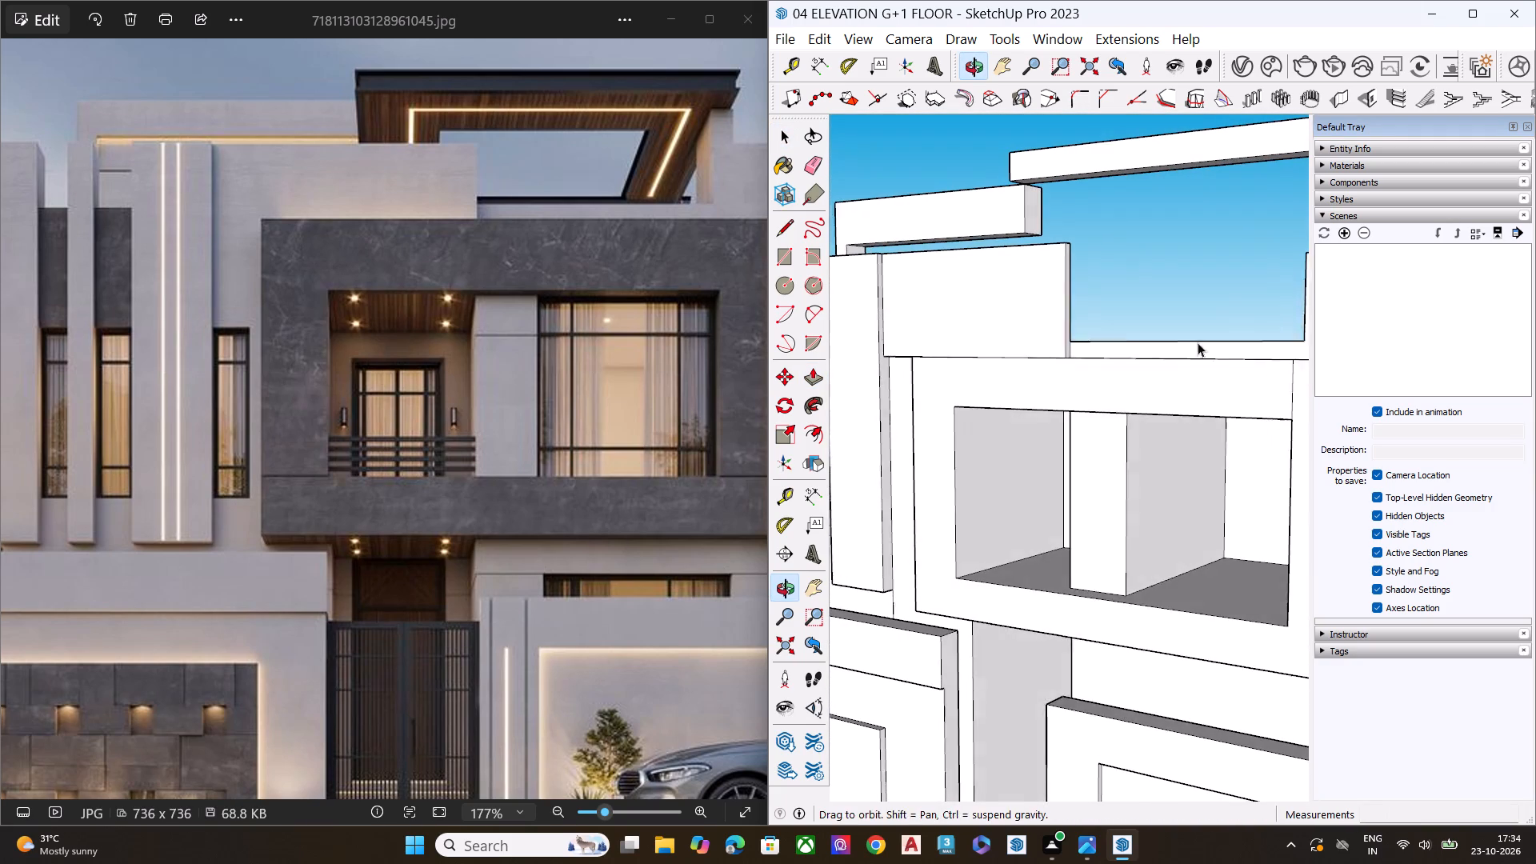
pyautogui.moveTo(994, 402); pyautogui.dragTo(949, 404, button='right')
pyautogui.scroll(-6, 928, 408)
pyautogui.click(1122, 247)
pyautogui.scroll(7, 1042, 161)
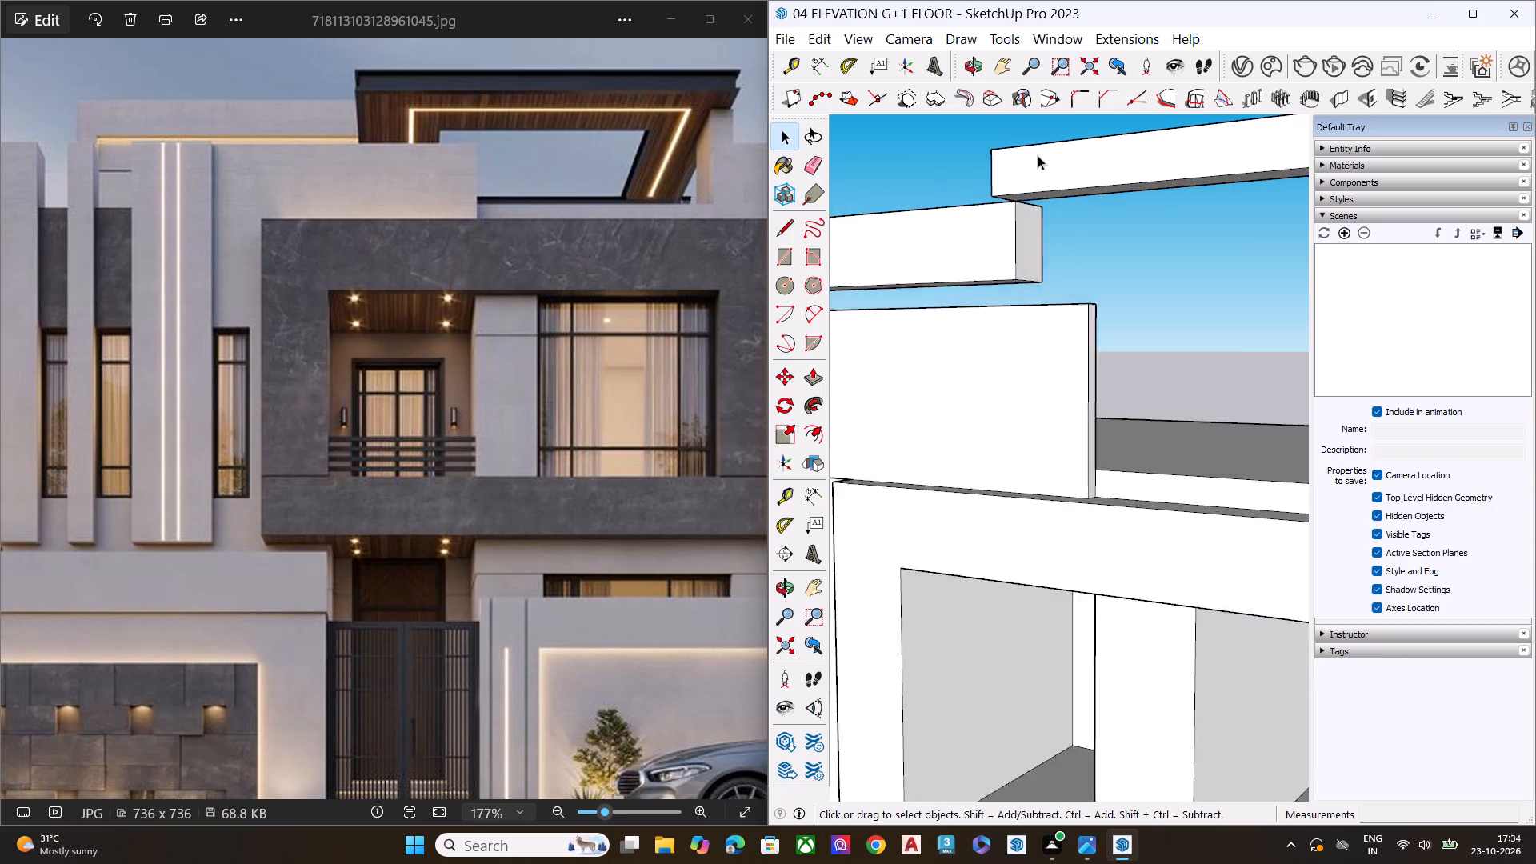
pyautogui.scroll(2, 1038, 155)
pyautogui.moveTo(1108, 317); pyautogui.dragTo(654, 249, button='middle')
pyautogui.scroll(-8, 1022, 442)
pyautogui.moveTo(1091, 439); pyautogui.dragTo(985, 675, button='middle')
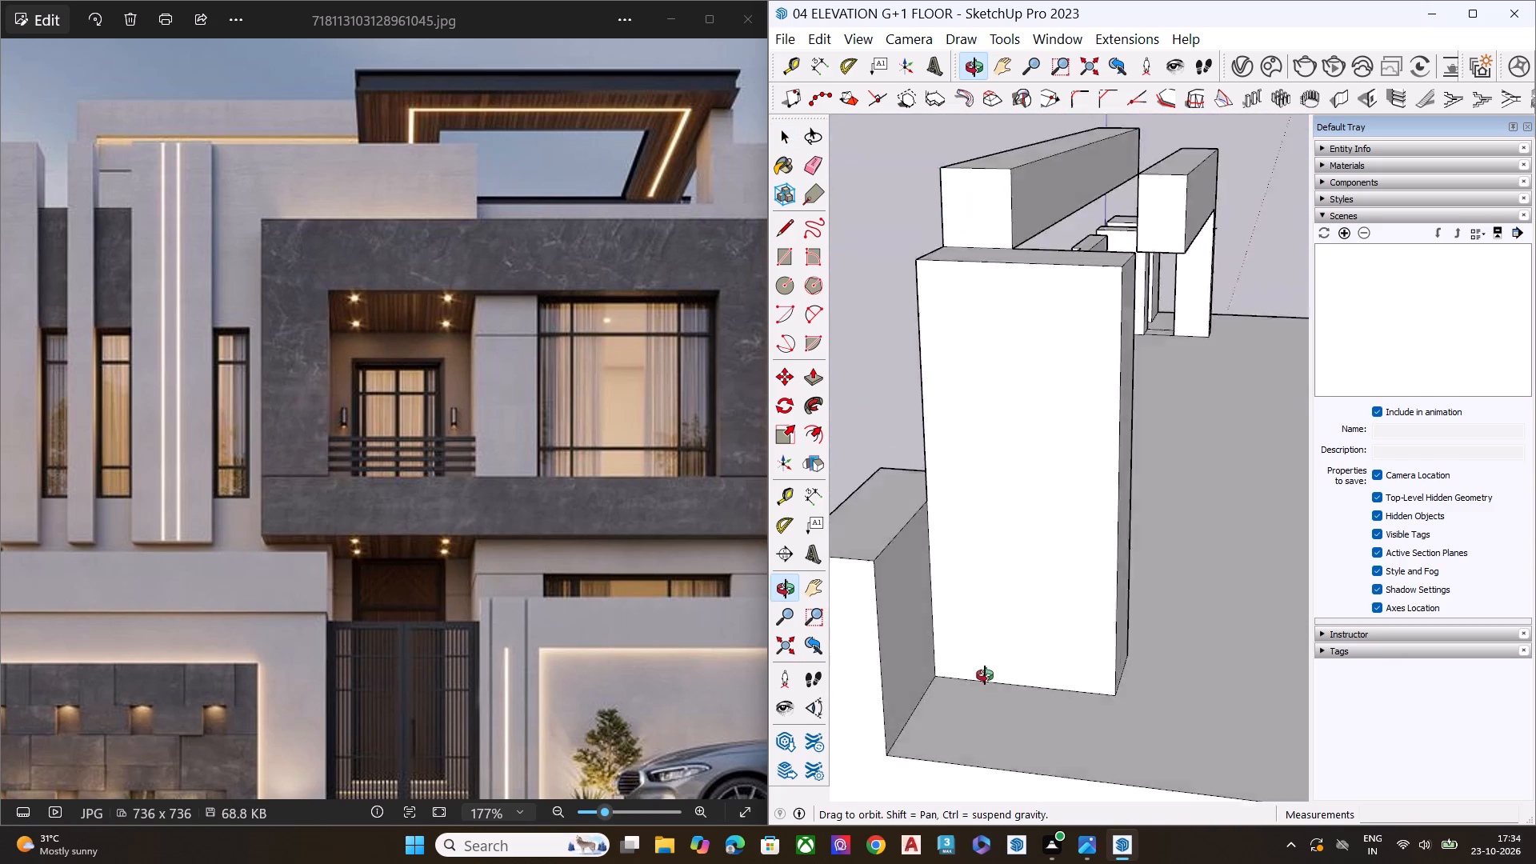
pyautogui.moveTo(985, 675); pyautogui.dragTo(958, 718, button='middle')
pyautogui.scroll(2, 1018, 384)
pyautogui.click(997, 274)
pyautogui.press('p')
pyautogui.click(997, 270)
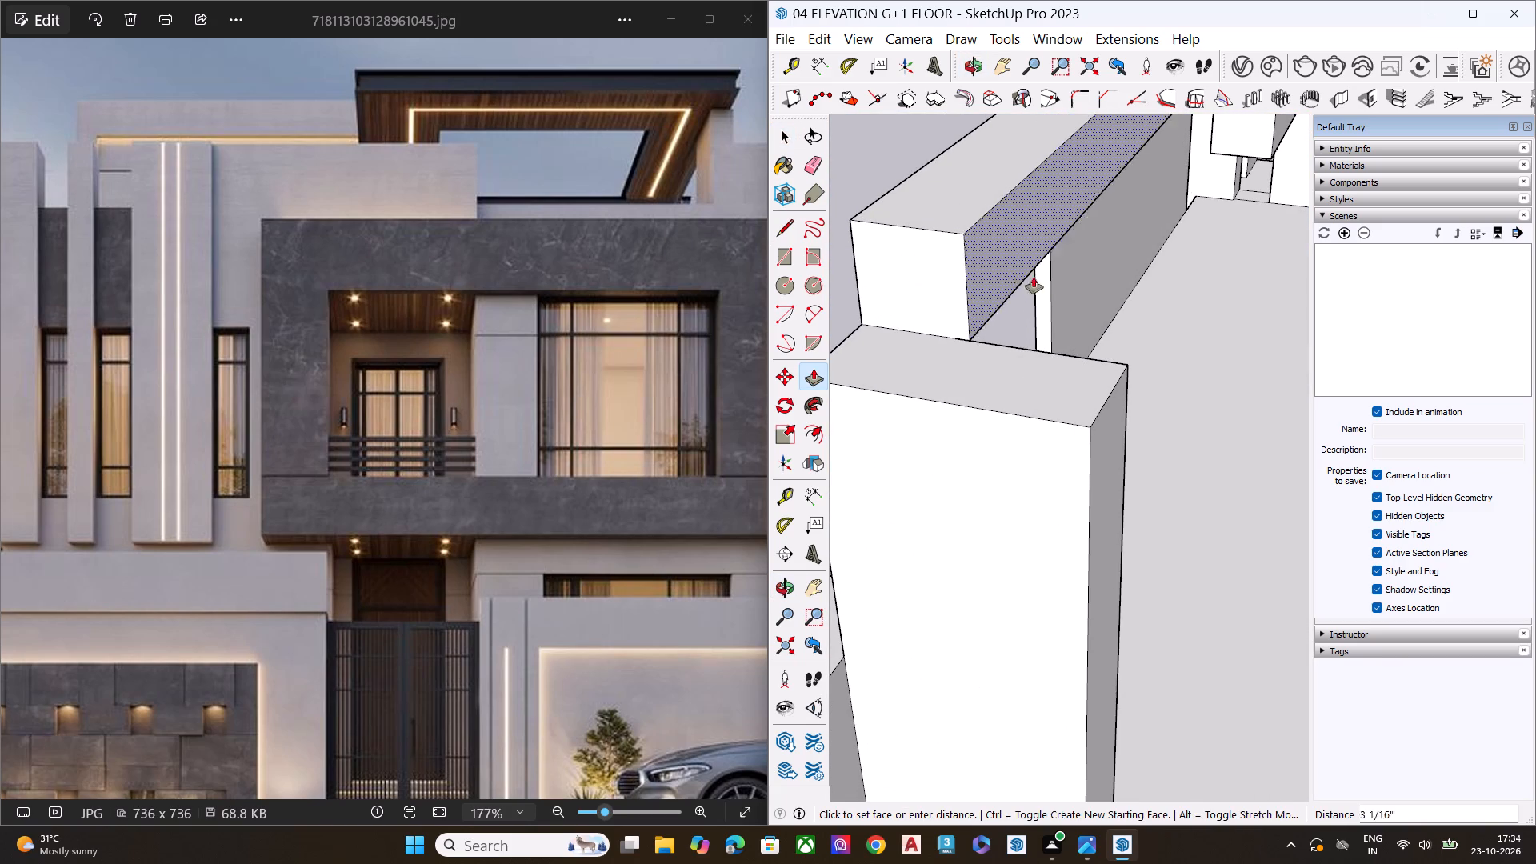
pyautogui.scroll(-7, 1079, 330)
pyautogui.scroll(-2, 1158, 365)
pyautogui.scroll(1, 1156, 366)
pyautogui.scroll(-1, 1156, 366)
pyautogui.scroll(1, 1156, 366)
pyautogui.scroll(-7, 1157, 366)
pyautogui.scroll(1, 1054, 370)
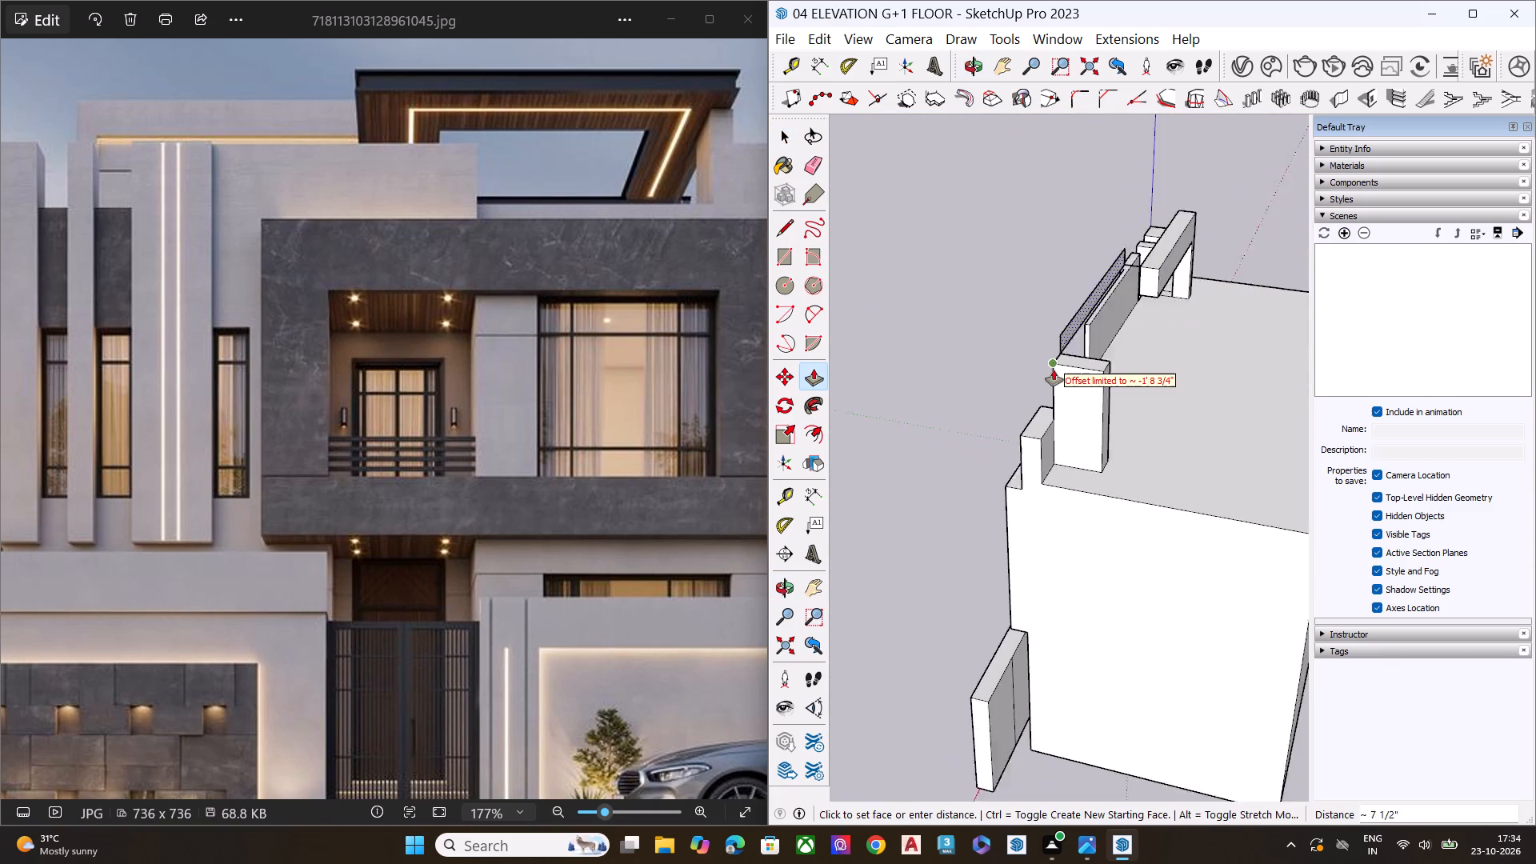
pyautogui.scroll(-3, 1054, 370)
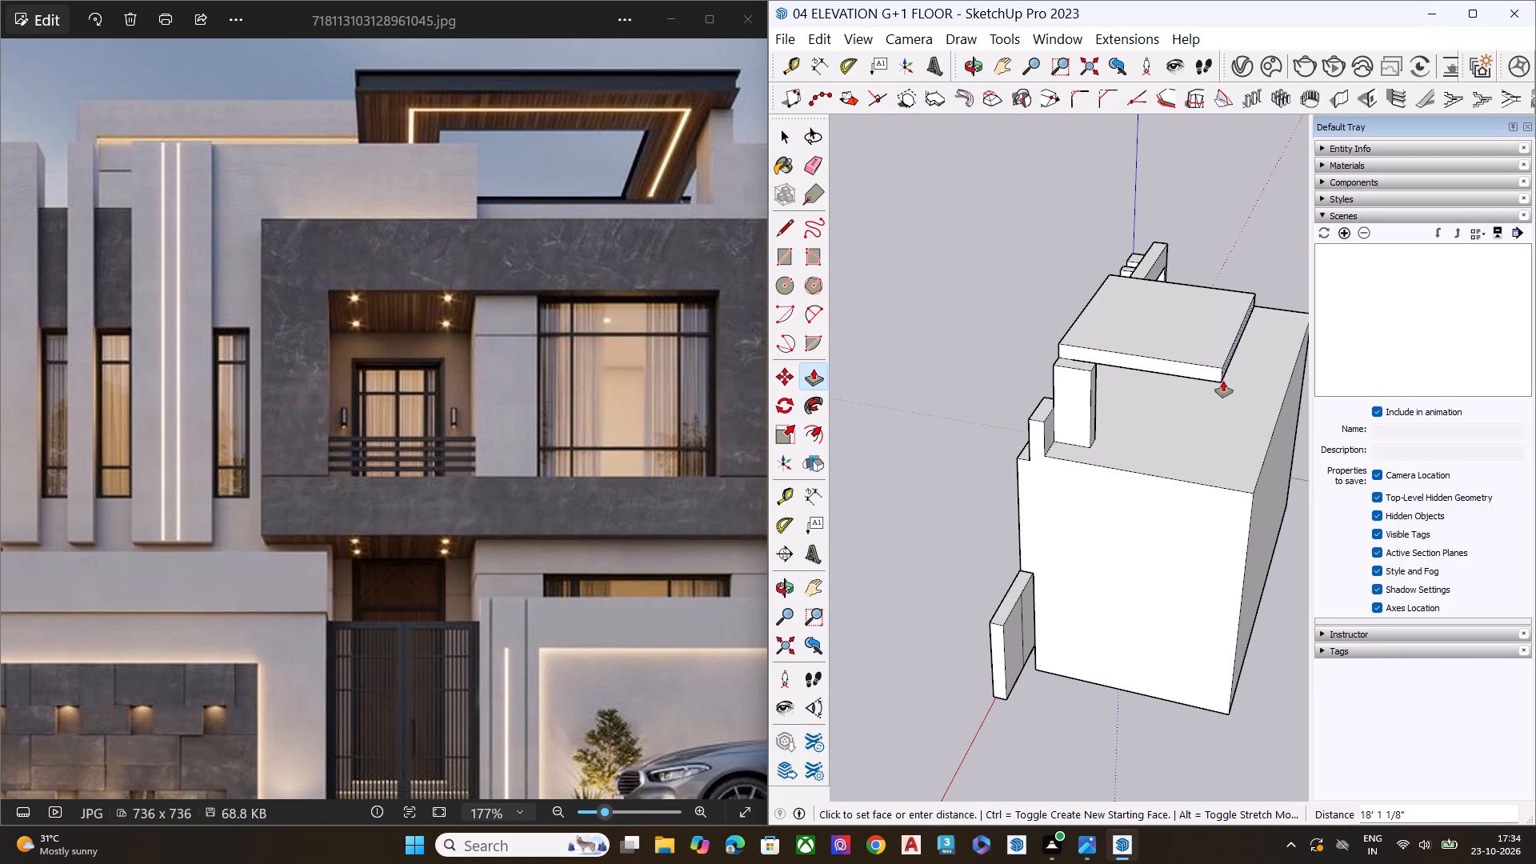
pyautogui.click(1221, 384)
pyautogui.press('space')
# Push/Pull the canopy slab's underside down about 1' 2 1/2" to thicken it.
pyautogui.moveTo(1050, 426); pyautogui.dragTo(1276, 336, button='middle')
pyautogui.scroll(-1, 1066, 420)
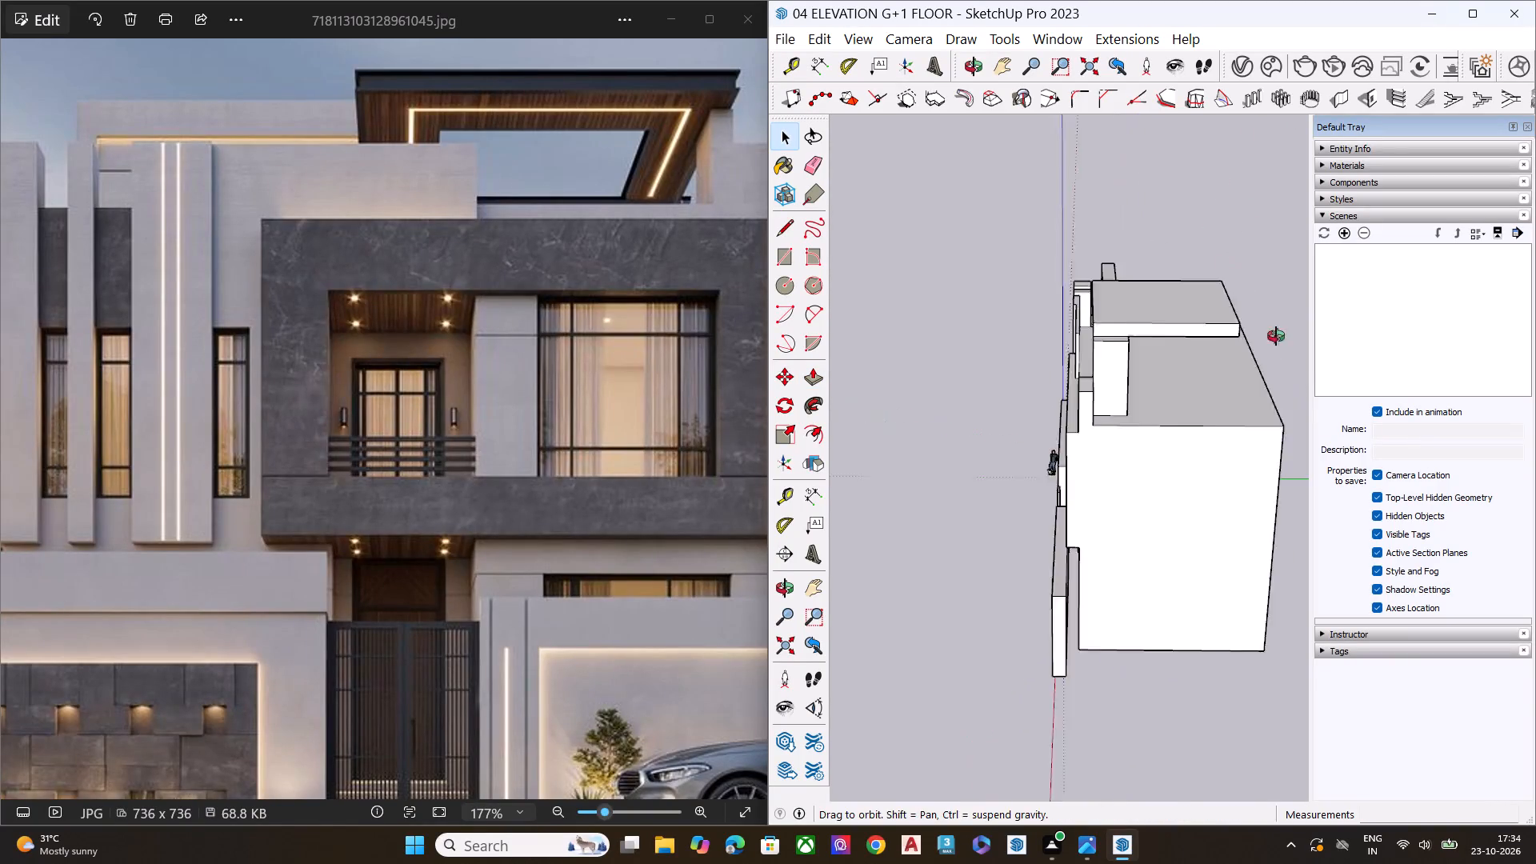
pyautogui.moveTo(1276, 336); pyautogui.dragTo(1366, 282, button='middle')
pyautogui.scroll(3, 1091, 411)
pyautogui.moveTo(1090, 411); pyautogui.dragTo(1324, 270, button='middle')
pyautogui.scroll(1, 1106, 364)
pyautogui.moveTo(1136, 355); pyautogui.dragTo(1290, 315, button='middle')
pyautogui.moveTo(1054, 413); pyautogui.dragTo(1069, 406, button='middle')
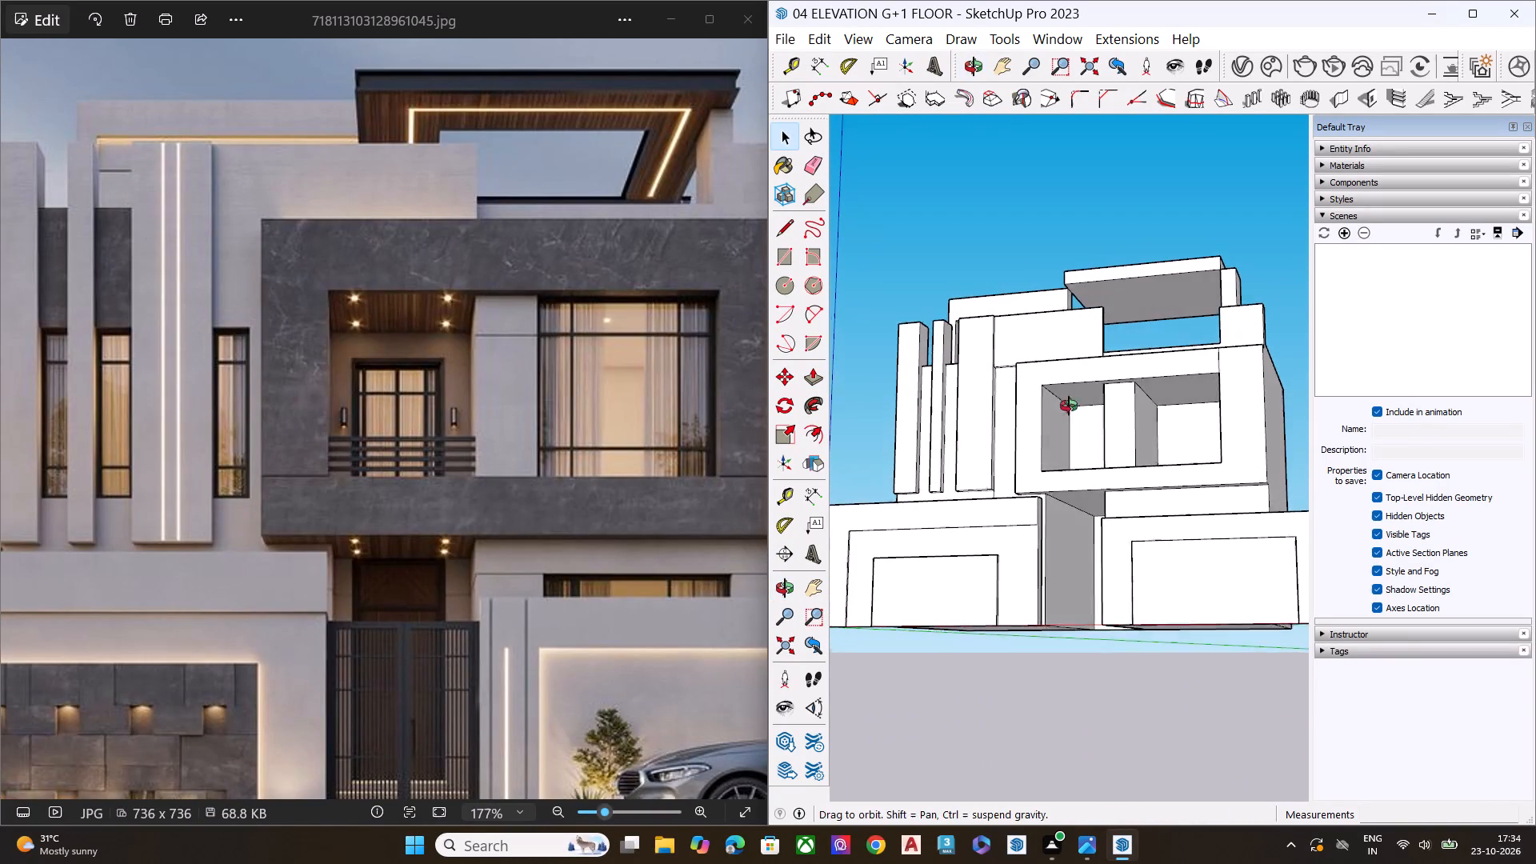
pyautogui.moveTo(1069, 406); pyautogui.dragTo(1137, 386, button='middle')
pyautogui.scroll(7, 1193, 296)
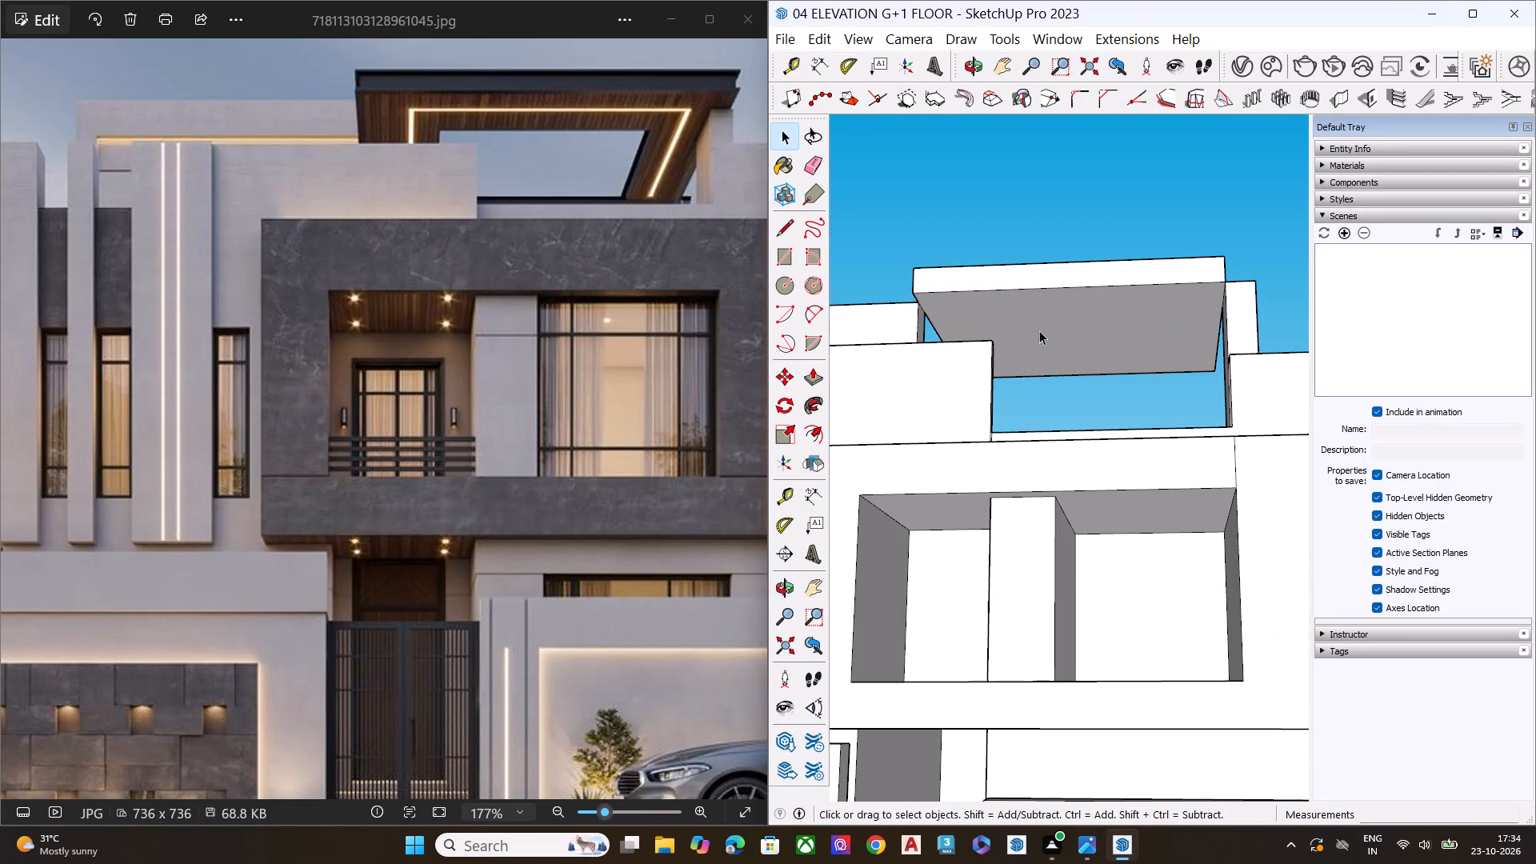
pyautogui.moveTo(1048, 319); pyautogui.dragTo(1133, 251, button='middle')
pyautogui.scroll(1, 1066, 294)
pyautogui.scroll(-7, 1066, 458)
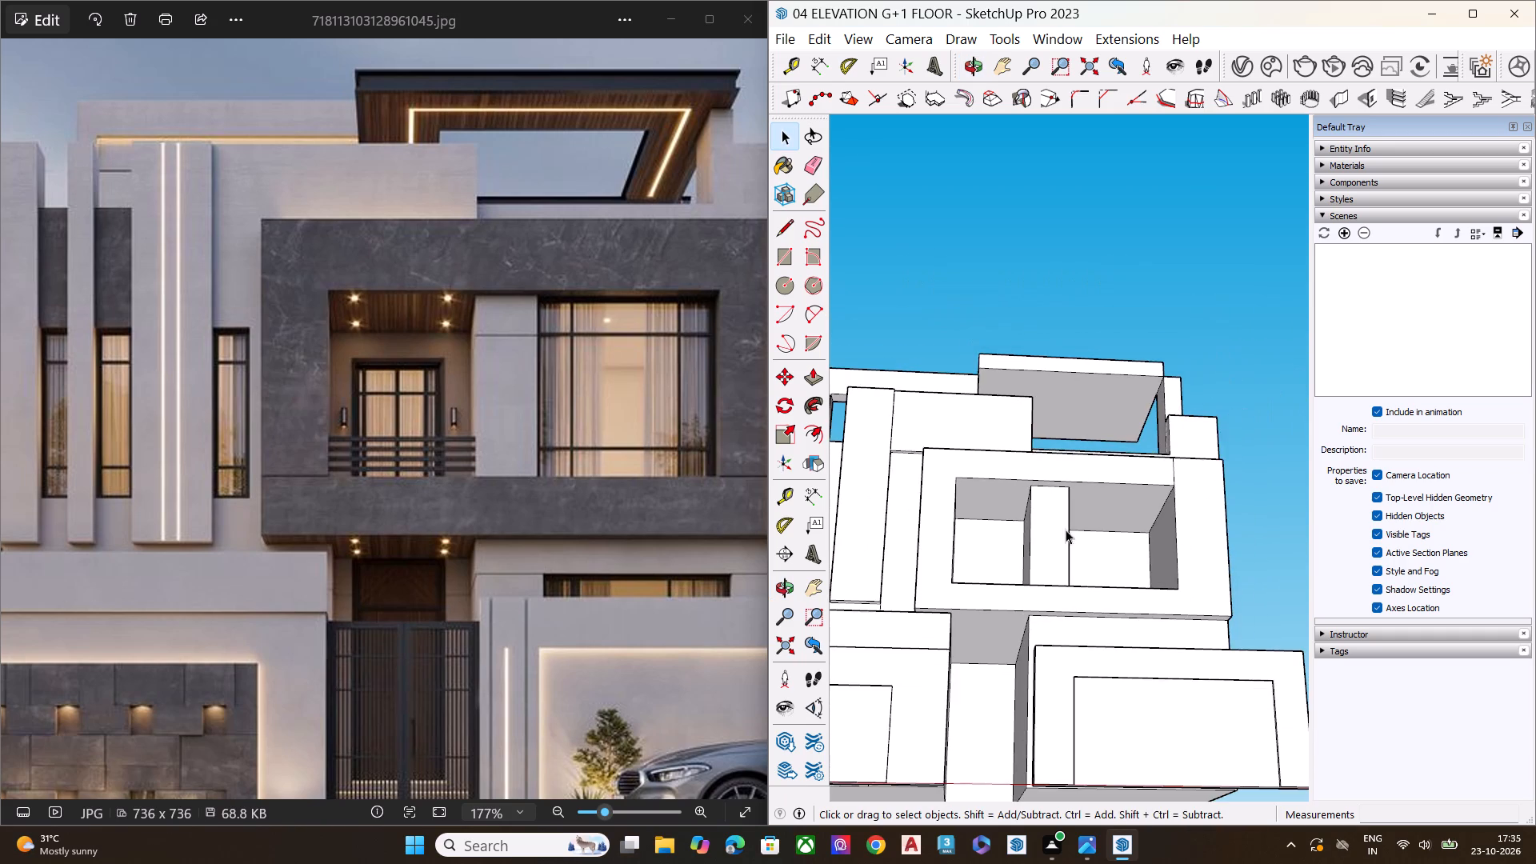
pyautogui.moveTo(1057, 539); pyautogui.dragTo(1035, 508, button='middle')
pyautogui.scroll(-7, 1110, 475)
pyautogui.moveTo(1071, 531); pyautogui.dragTo(1071, 598, button='middle')
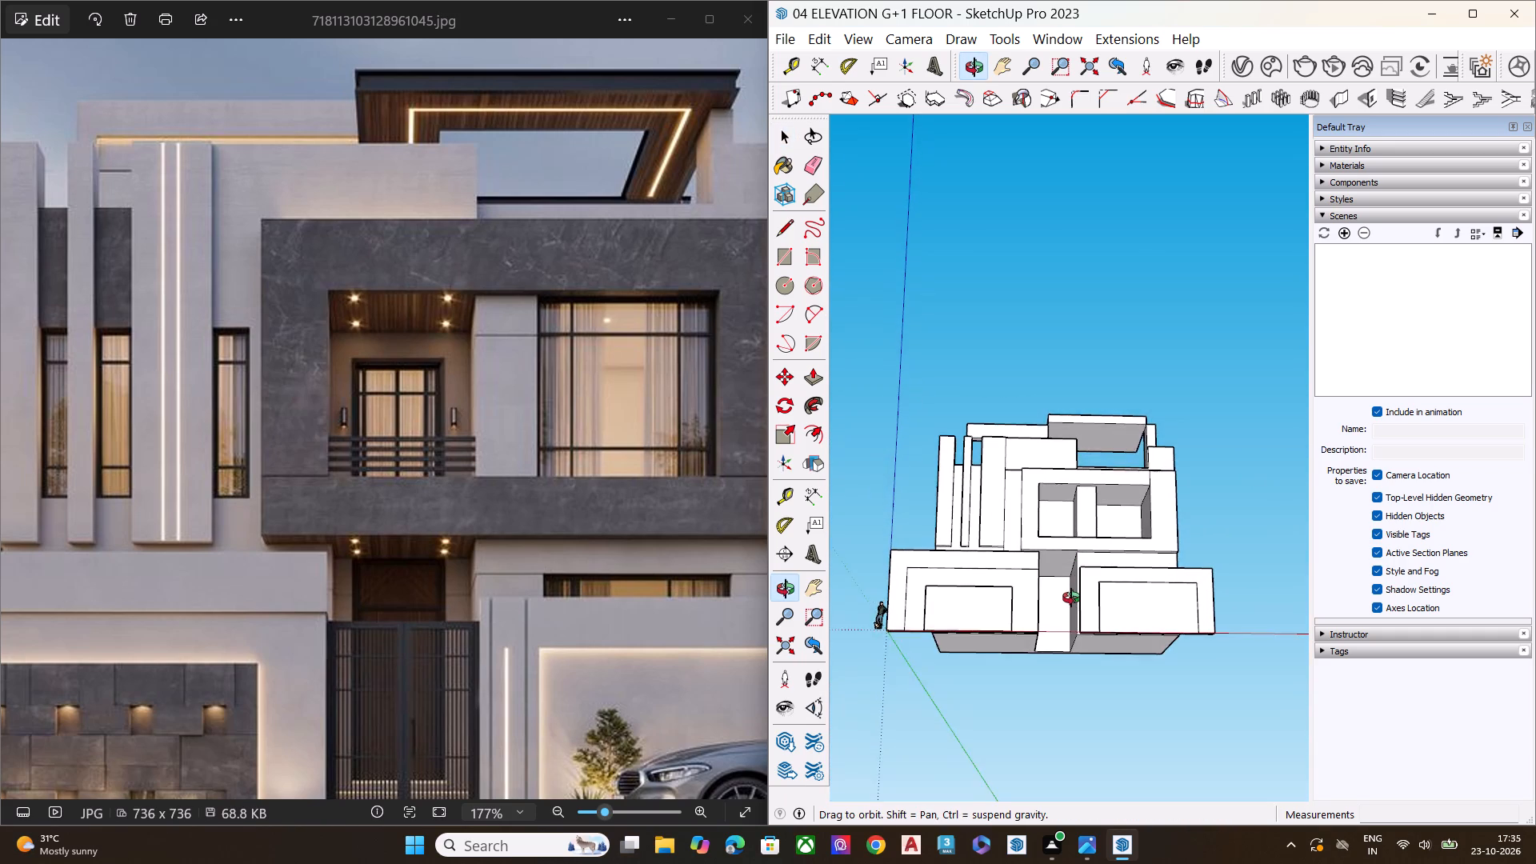
pyautogui.moveTo(1071, 598); pyautogui.dragTo(1069, 610, button='middle')
pyautogui.scroll(8, 1058, 426)
pyautogui.click(1062, 429)
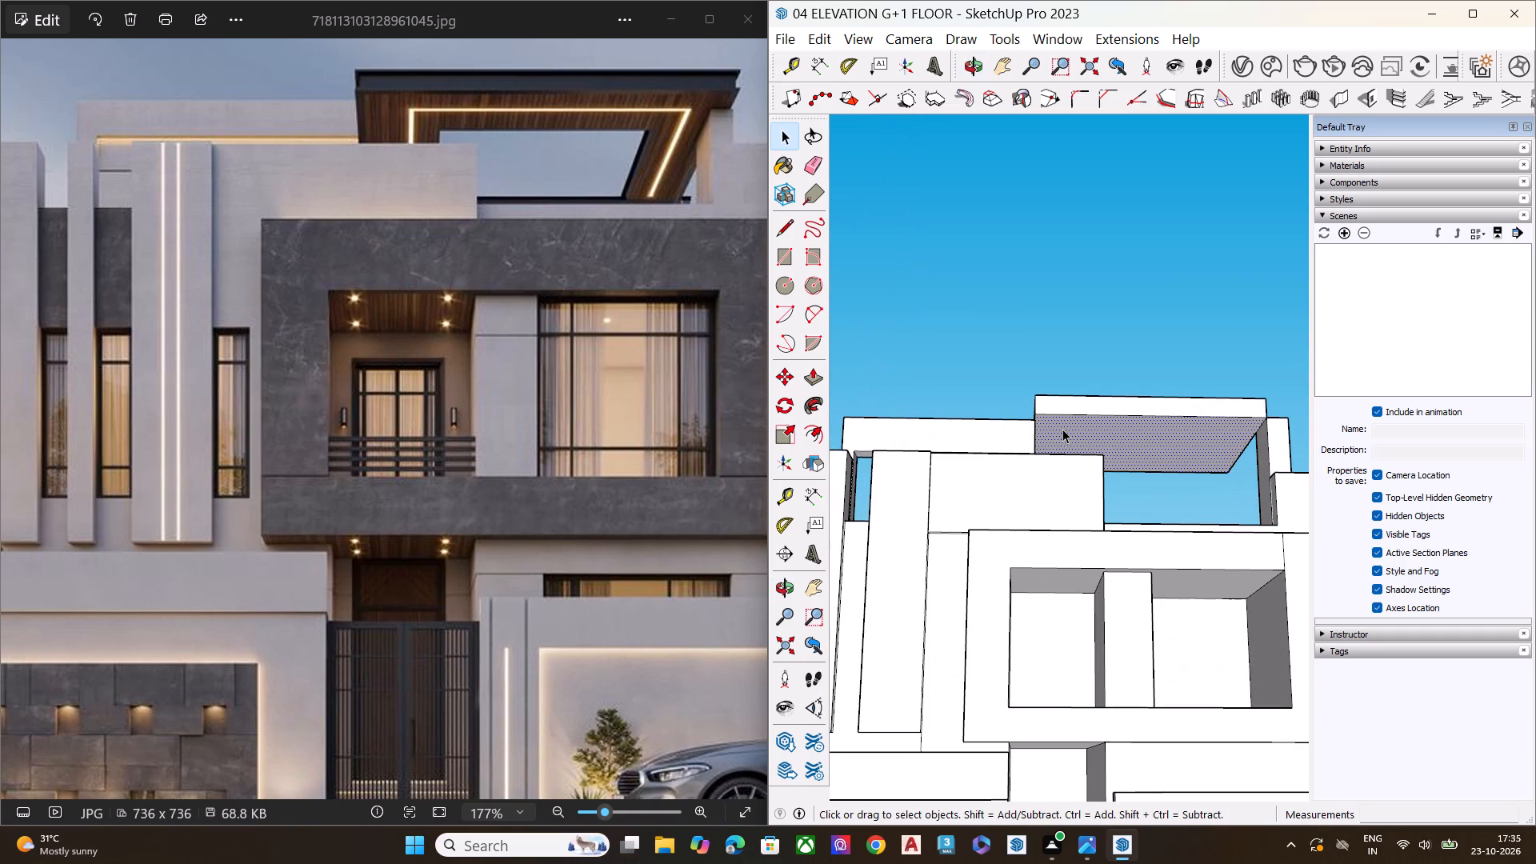
pyautogui.press('p')
pyautogui.click(1062, 429)
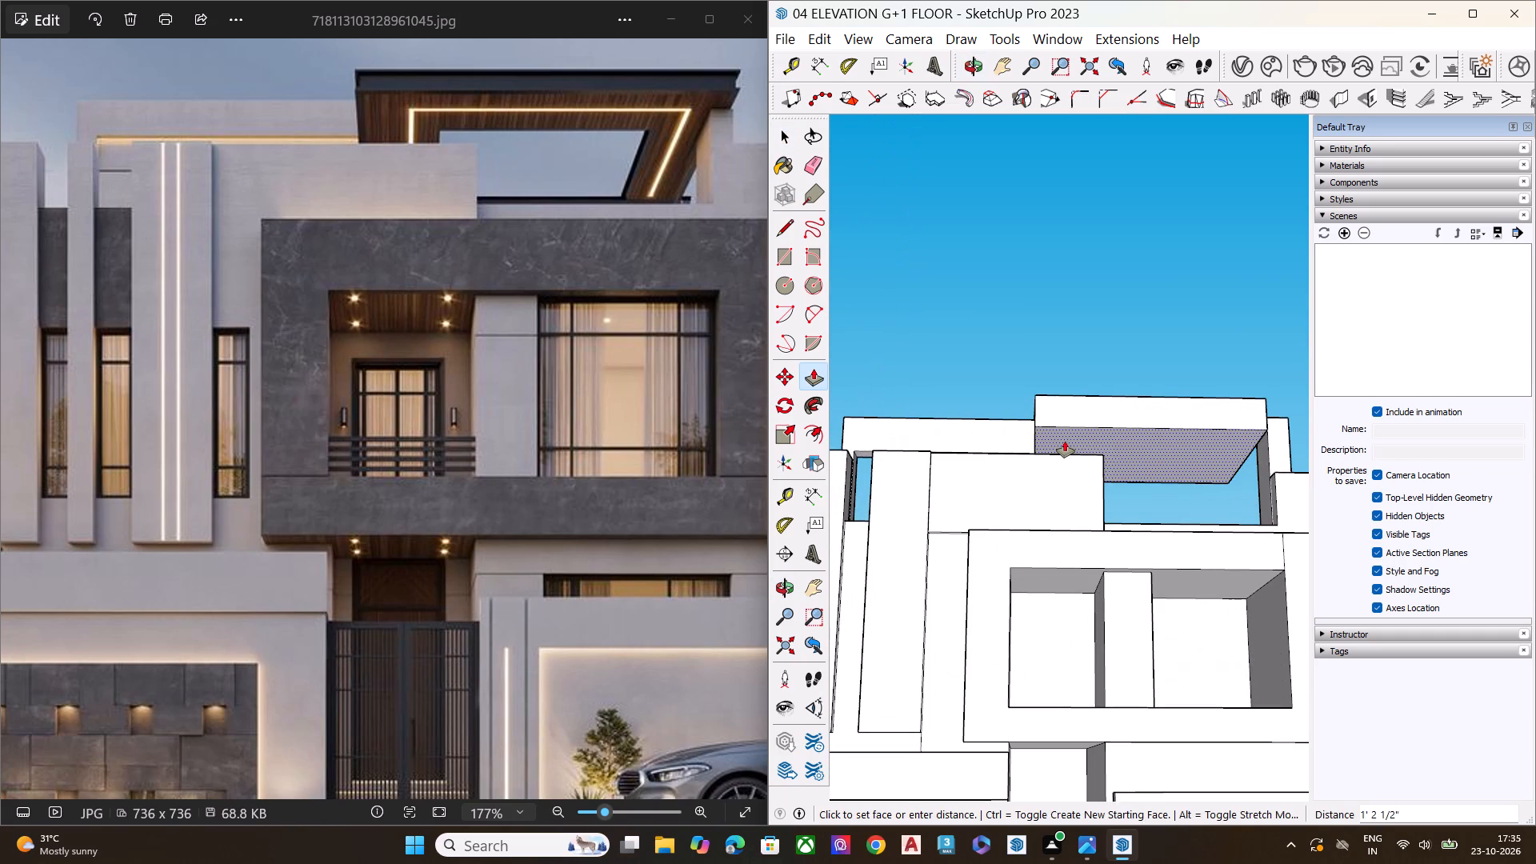
pyautogui.click(1065, 441)
pyautogui.press('space')
# Push/Pull the canopy slab's top face down slightly to reduce how far it rises above the roof beam.
pyautogui.moveTo(1082, 406); pyautogui.dragTo(1085, 543, button='middle')
pyautogui.scroll(1, 1082, 522)
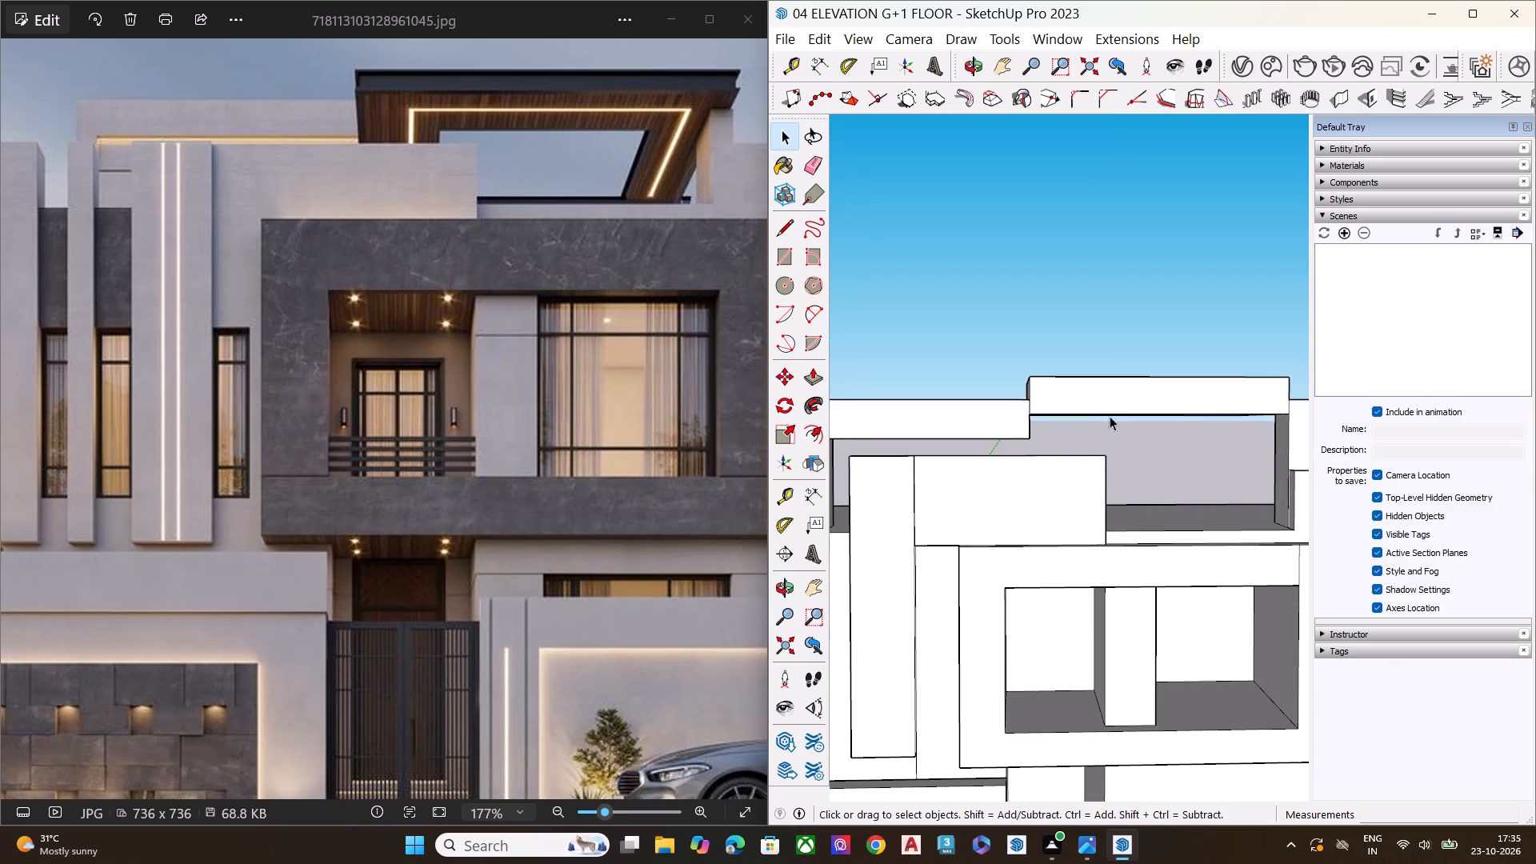
pyautogui.moveTo(1107, 421); pyautogui.dragTo(1109, 539, button='middle')
pyautogui.click(1122, 360)
pyautogui.press('p')
pyautogui.moveTo(1123, 362); pyautogui.dragTo(1123, 373)
pyautogui.click(1124, 388)
pyautogui.press('space')
pyautogui.click(1135, 279)
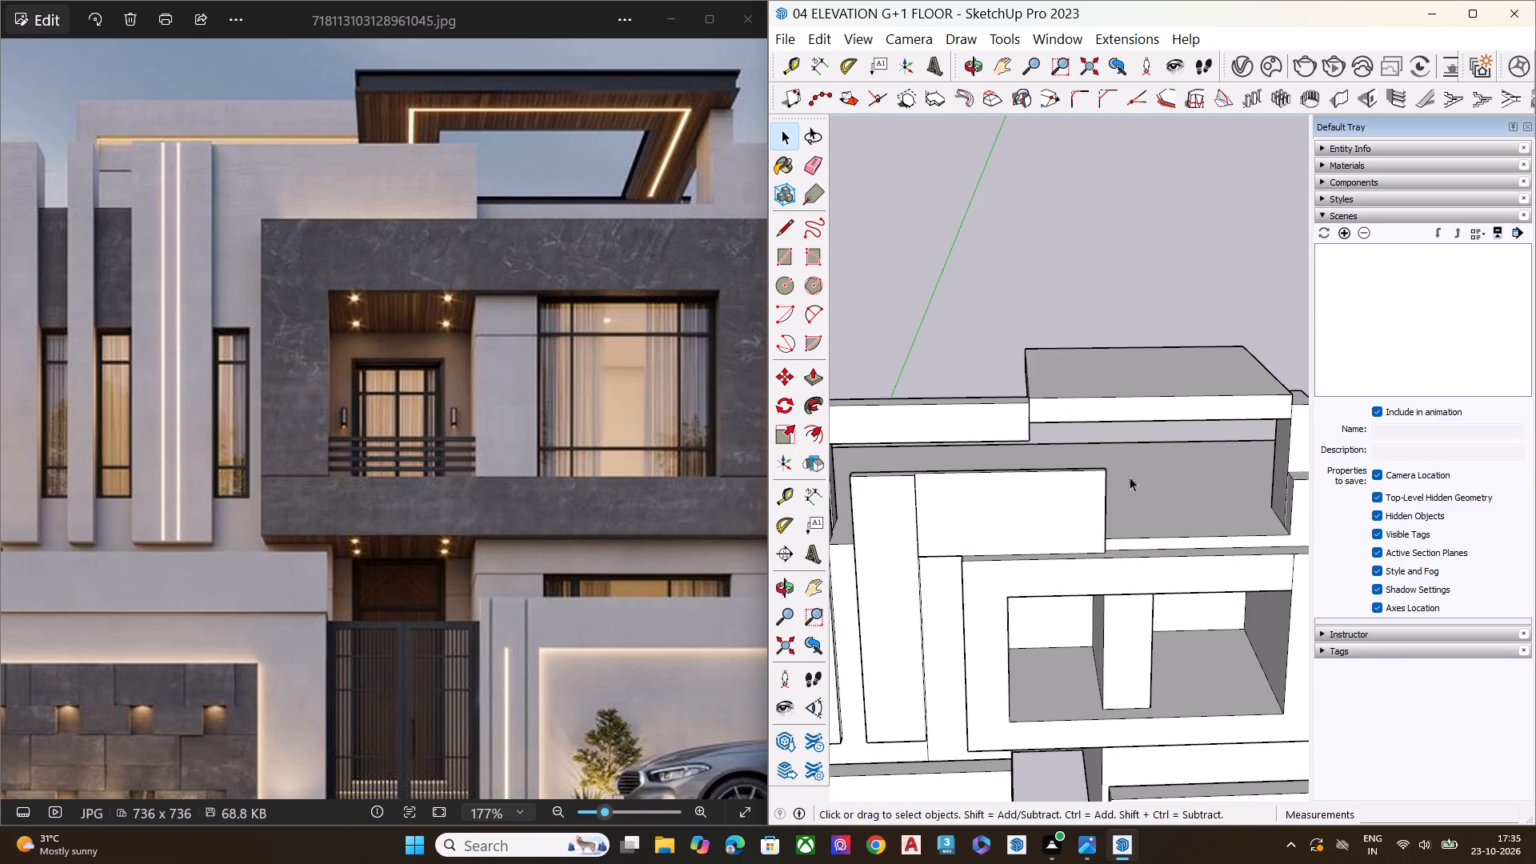
# Push/Pull the canopy slab's underside down about 2' 3/4", close to the underside of the roof beam.
pyautogui.moveTo(1106, 531); pyautogui.dragTo(1070, 299, button='middle')
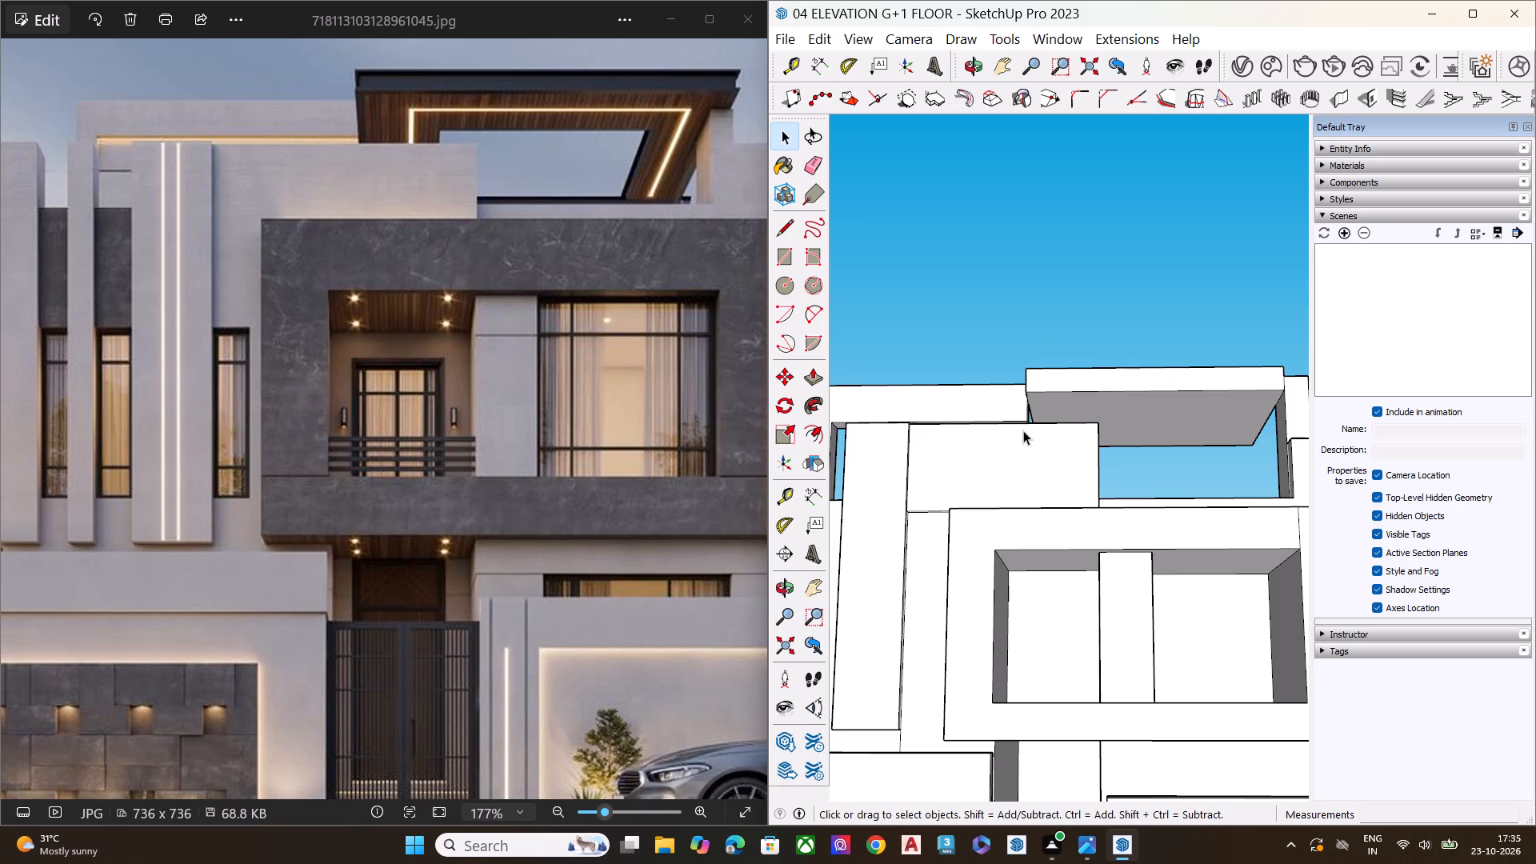
pyautogui.scroll(8, 1049, 394)
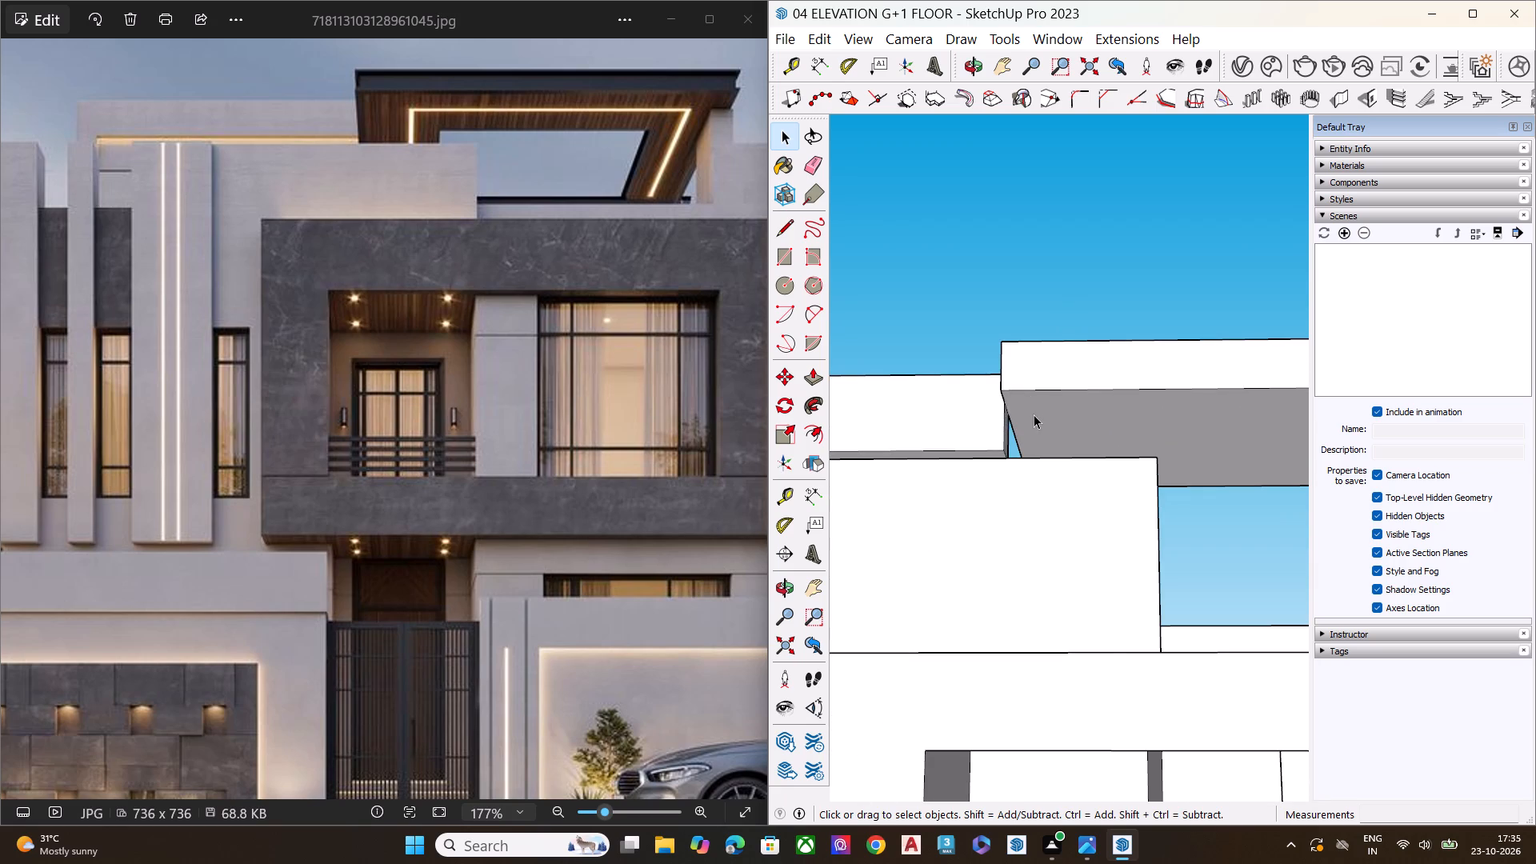
pyautogui.click(1034, 414)
pyautogui.press('p')
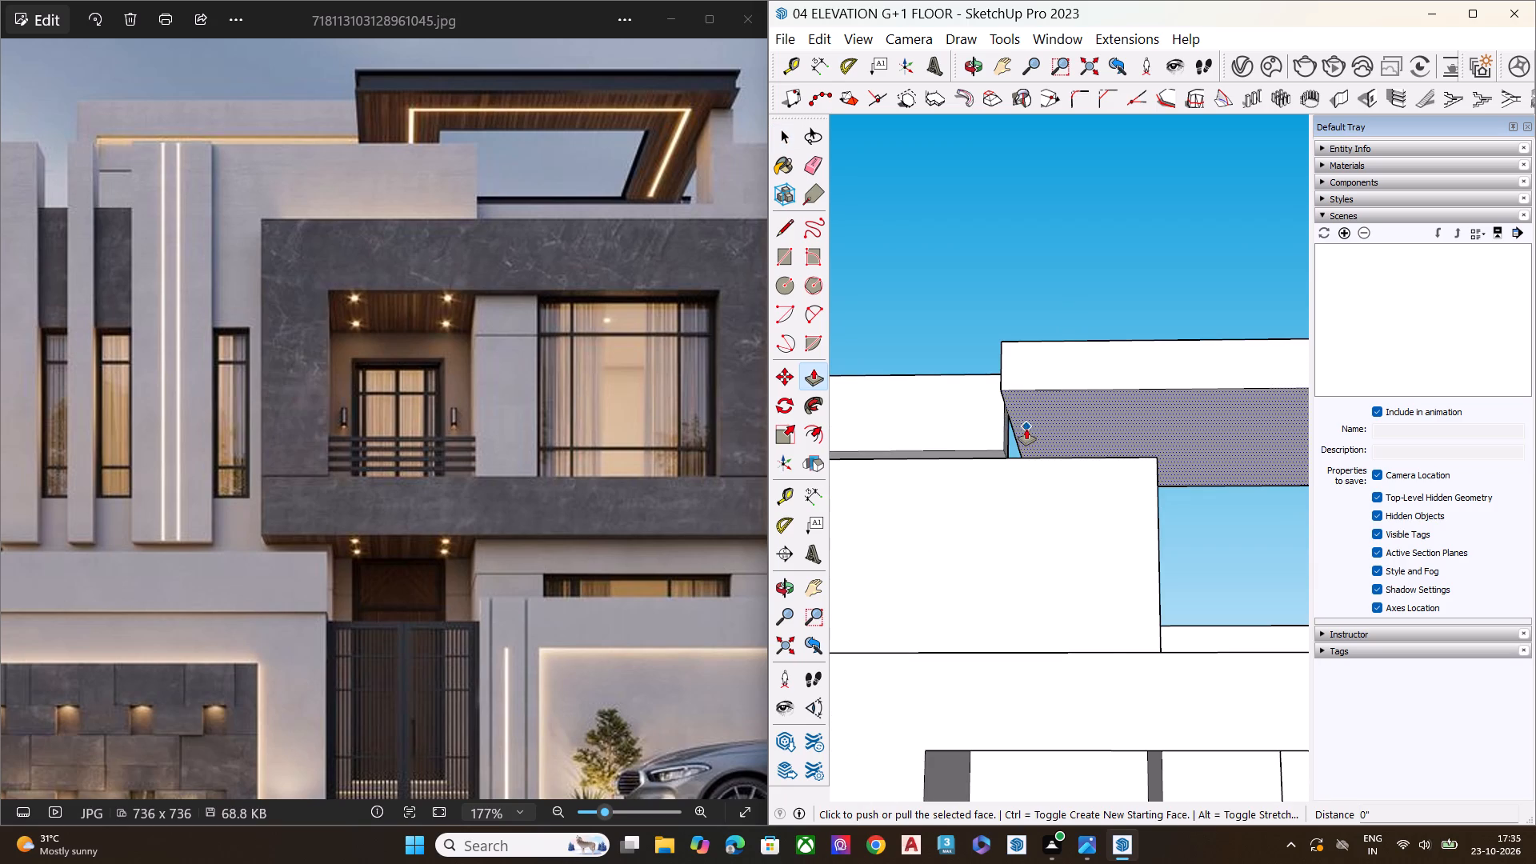
pyautogui.click(1019, 415)
pyautogui.click(987, 446)
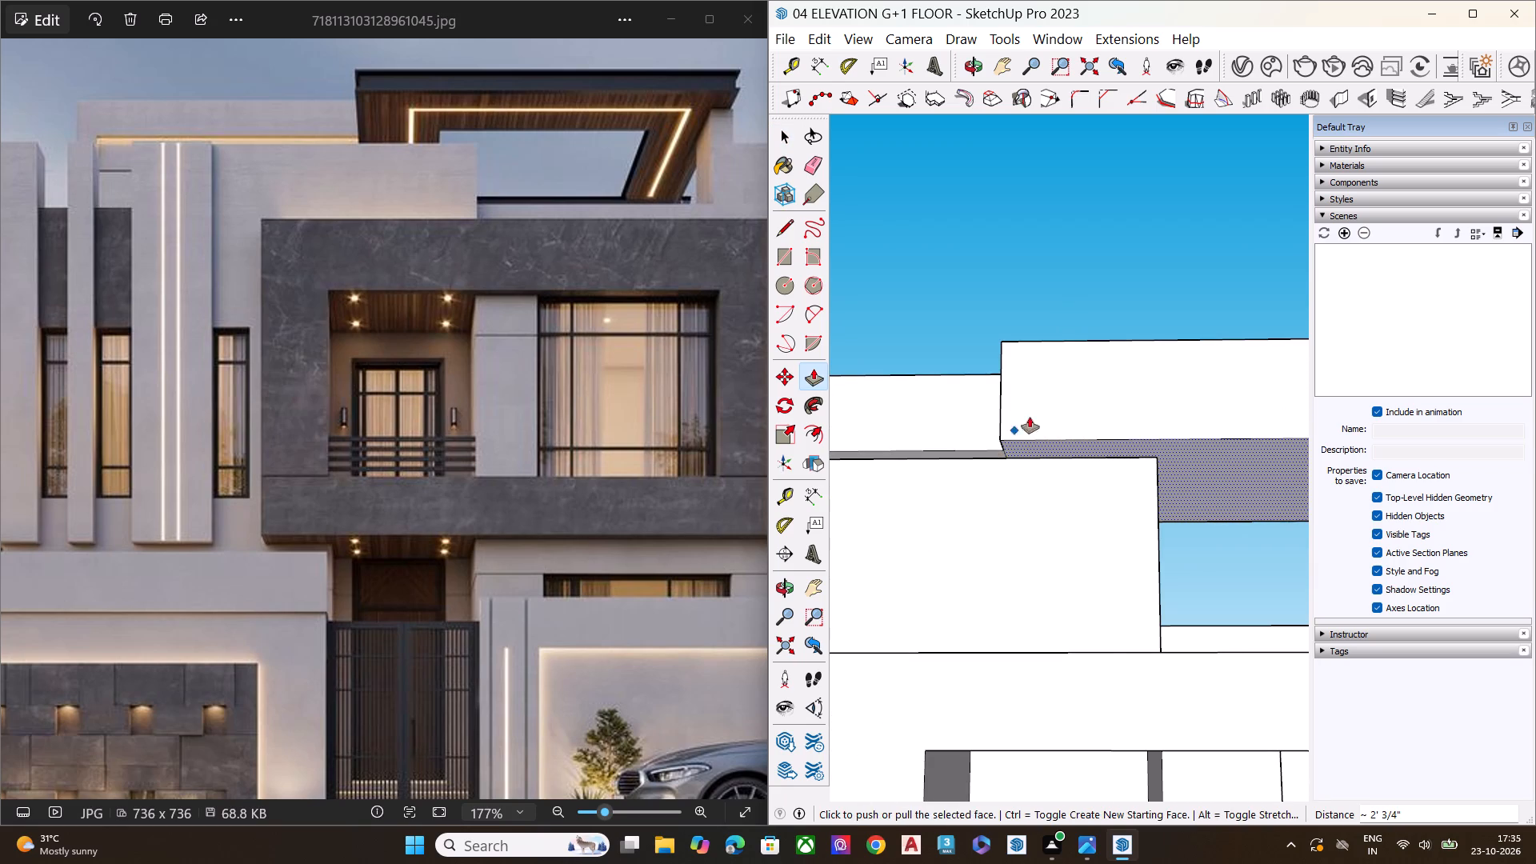
pyautogui.press('space')
# Push/Pull the canopy slab's top face down to the roof beam's top corner, about 10 1/8".
pyautogui.moveTo(1040, 394); pyautogui.dragTo(1055, 654, button='middle')
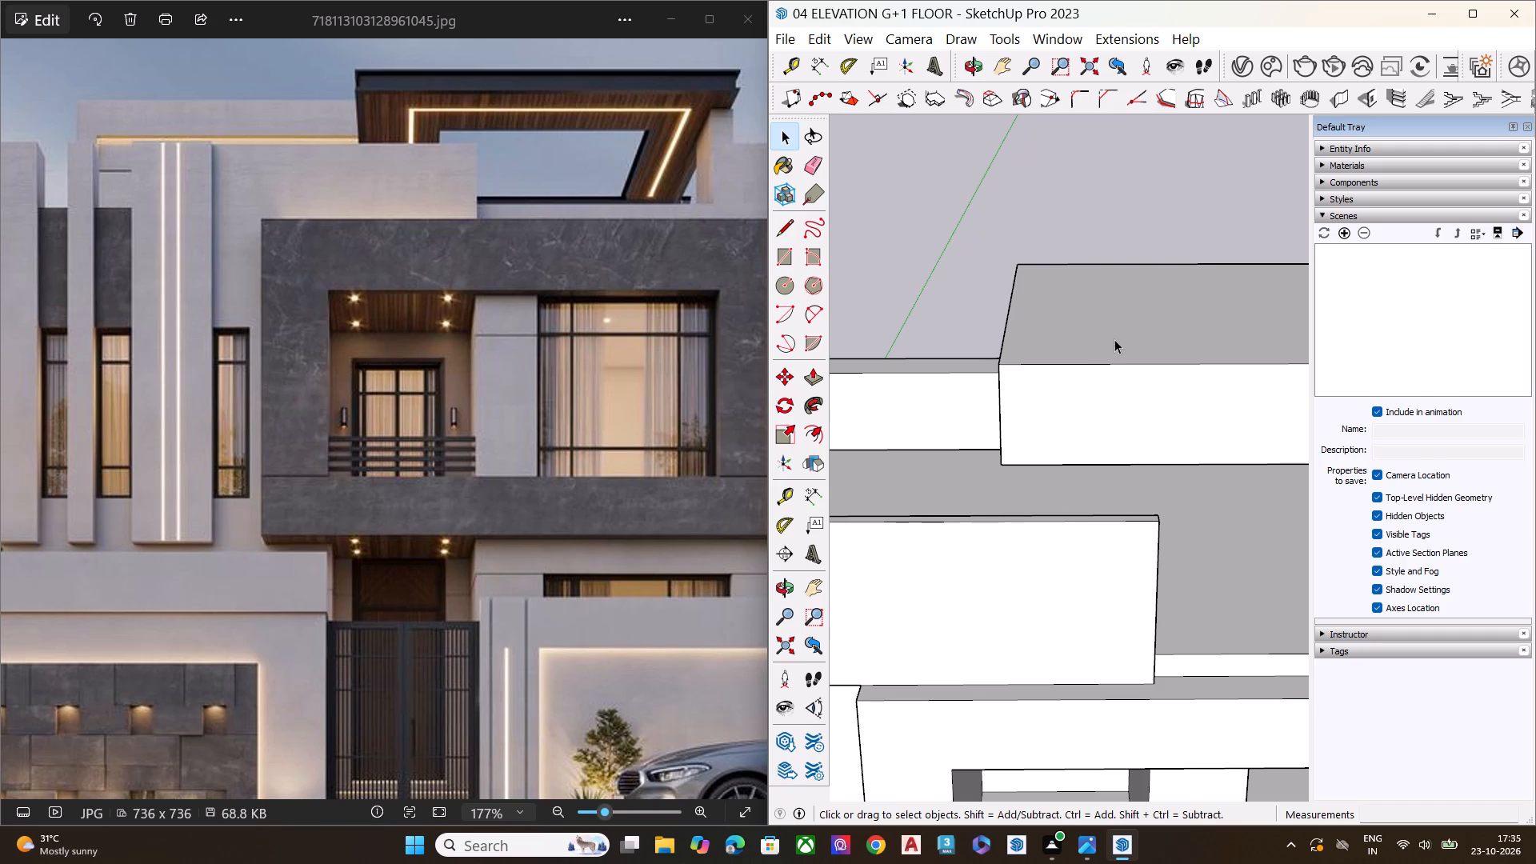
pyautogui.click(1110, 346)
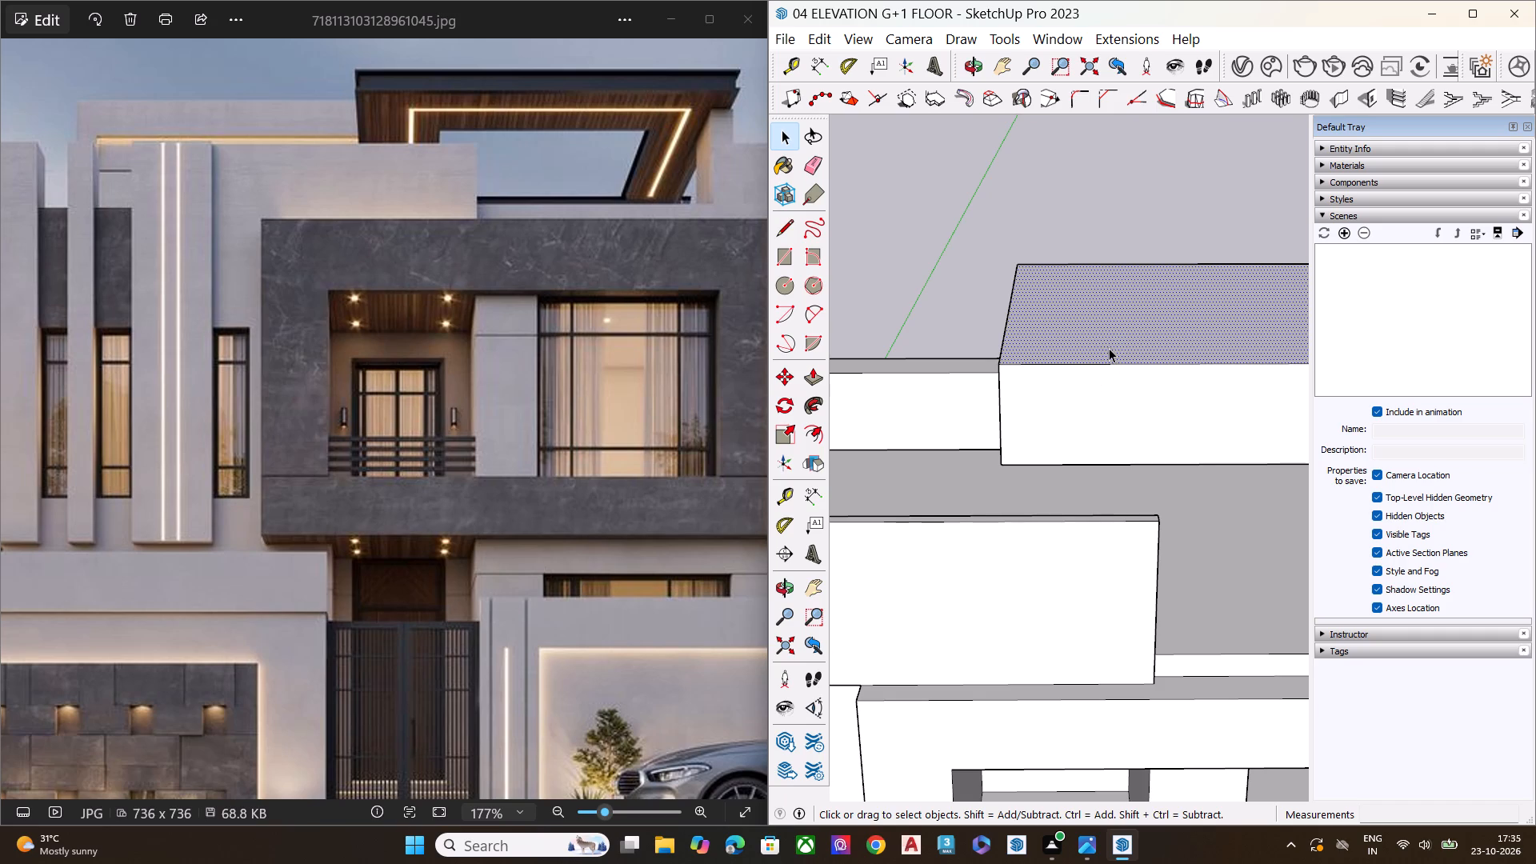
pyautogui.press('p')
pyautogui.click(1109, 348)
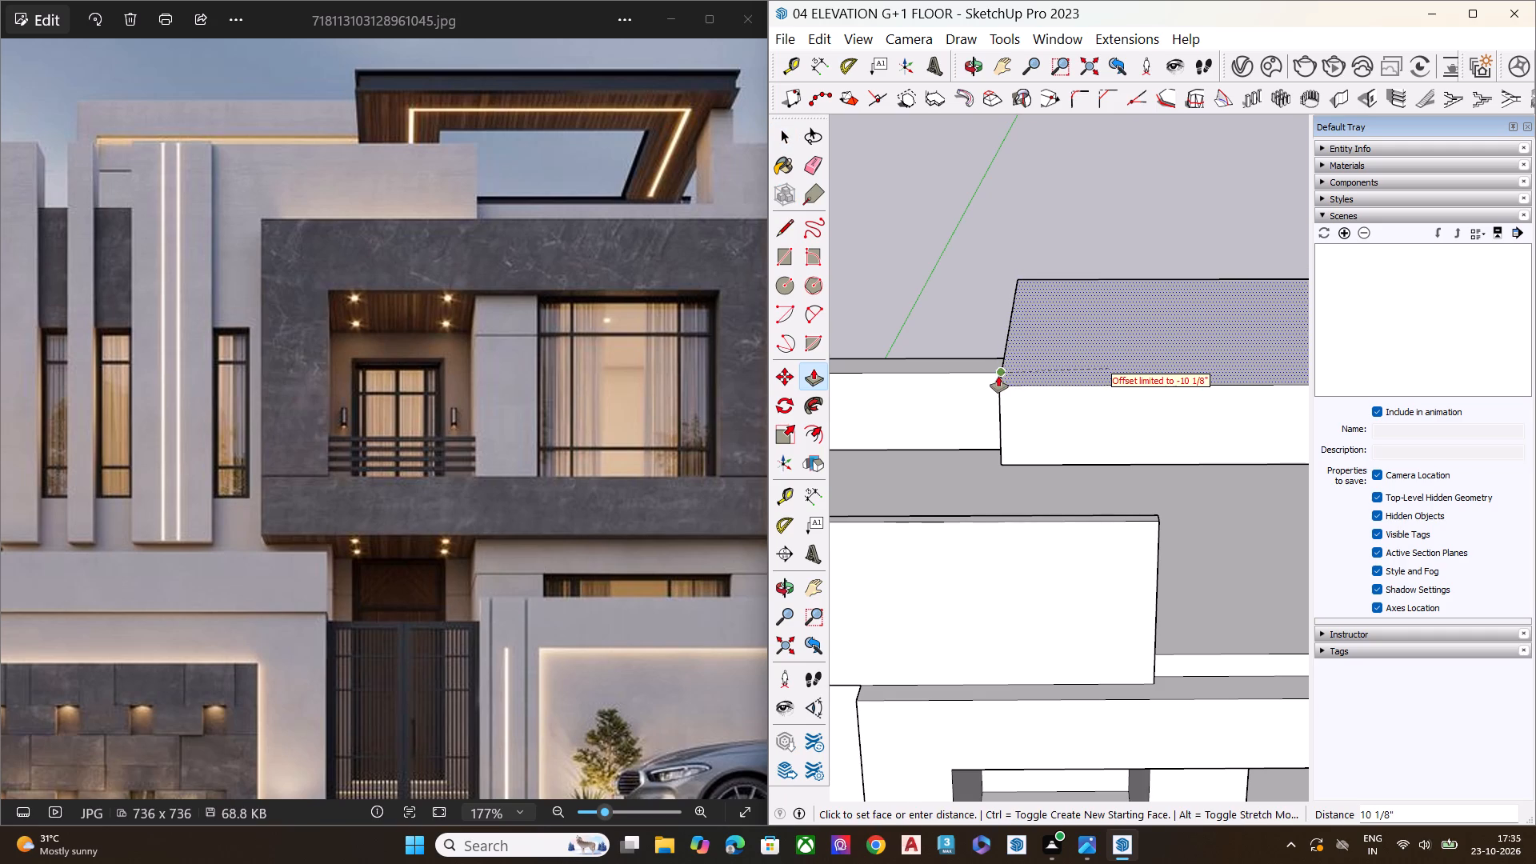
pyautogui.click(998, 376)
pyautogui.press('space')
pyautogui.click(1080, 237)
# Push/Pull the canopy slab's underside up about 1' 1 1/2" to make the slab thinner.
pyautogui.scroll(-6, 1092, 414)
pyautogui.moveTo(1043, 430); pyautogui.dragTo(990, 178, button='middle')
pyautogui.scroll(-2, 1122, 277)
pyautogui.scroll(3, 1138, 287)
pyautogui.scroll(-4, 1145, 294)
pyautogui.moveTo(1185, 392); pyautogui.dragTo(1182, 298, button='middle')
pyautogui.scroll(7, 1198, 356)
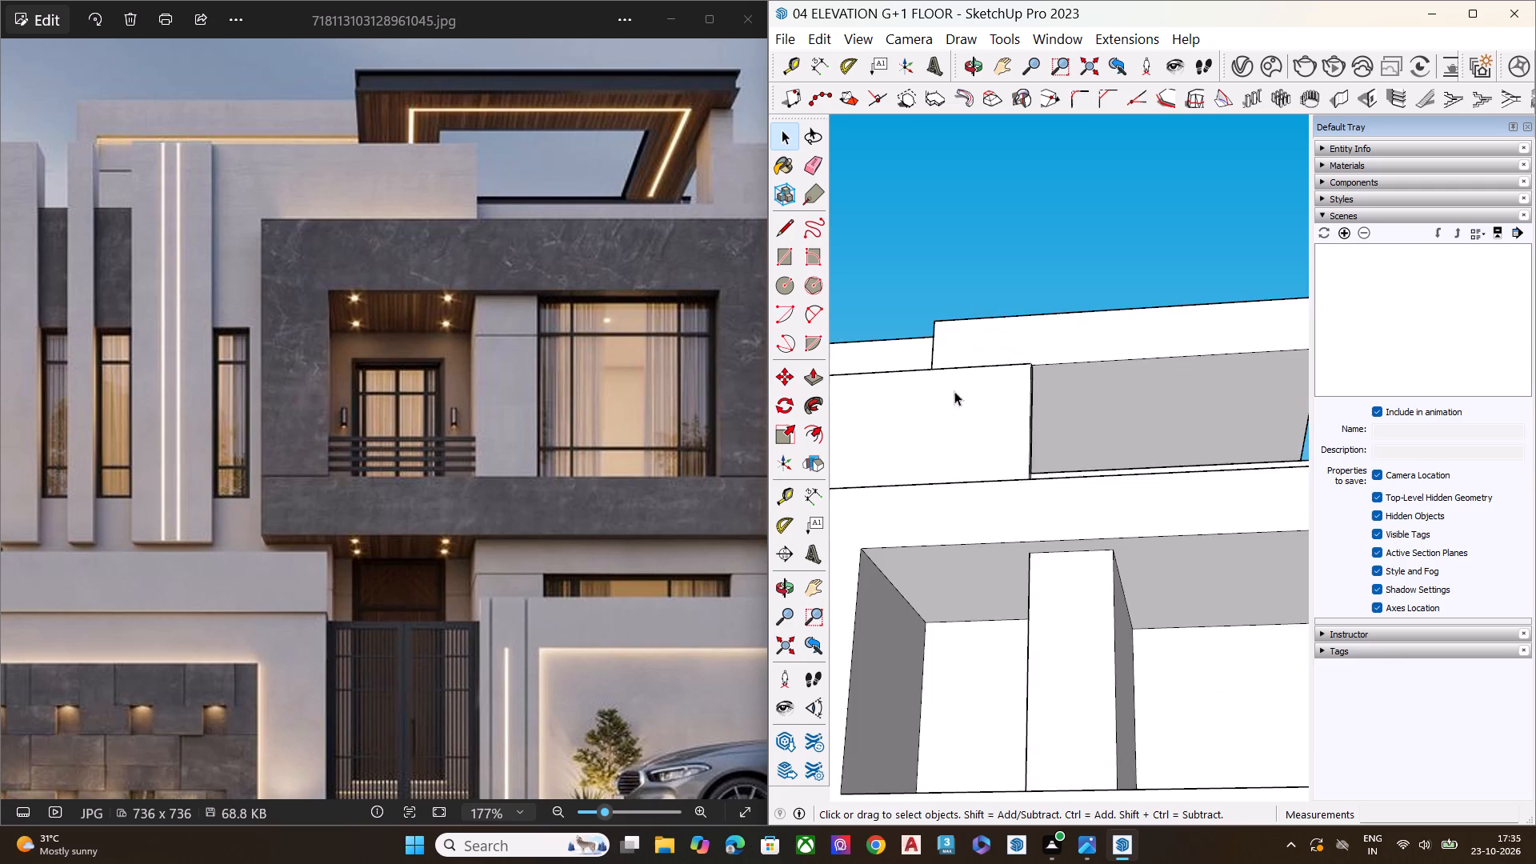
pyautogui.scroll(-6, 921, 396)
pyautogui.moveTo(1084, 397); pyautogui.dragTo(950, 397, button='middle')
pyautogui.scroll(5, 966, 397)
pyautogui.click(1054, 399)
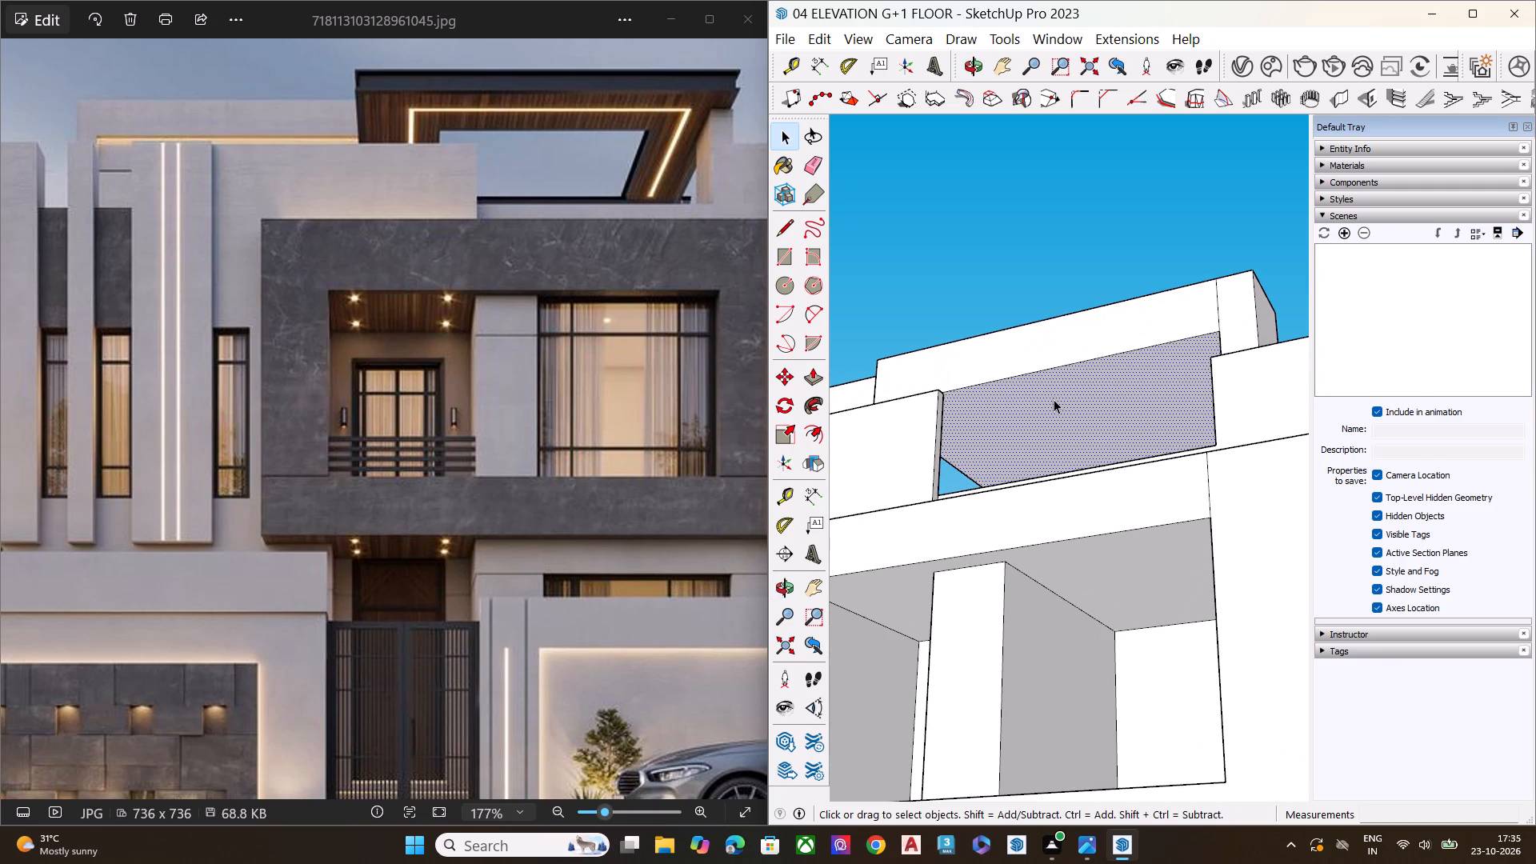
pyautogui.press('p')
pyautogui.click(1054, 399)
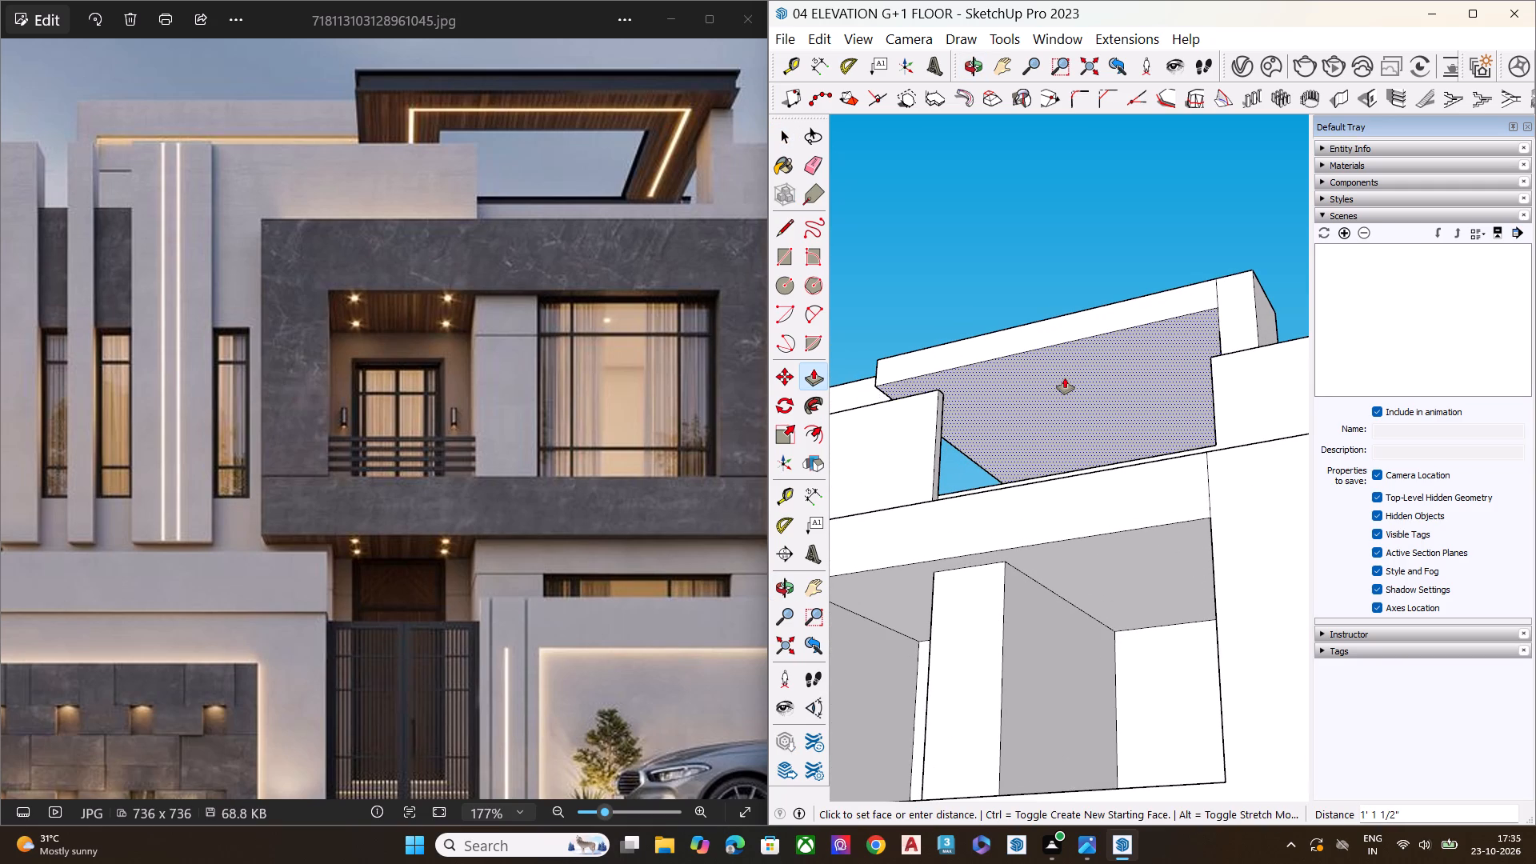
pyautogui.click(1065, 378)
pyautogui.press('space')
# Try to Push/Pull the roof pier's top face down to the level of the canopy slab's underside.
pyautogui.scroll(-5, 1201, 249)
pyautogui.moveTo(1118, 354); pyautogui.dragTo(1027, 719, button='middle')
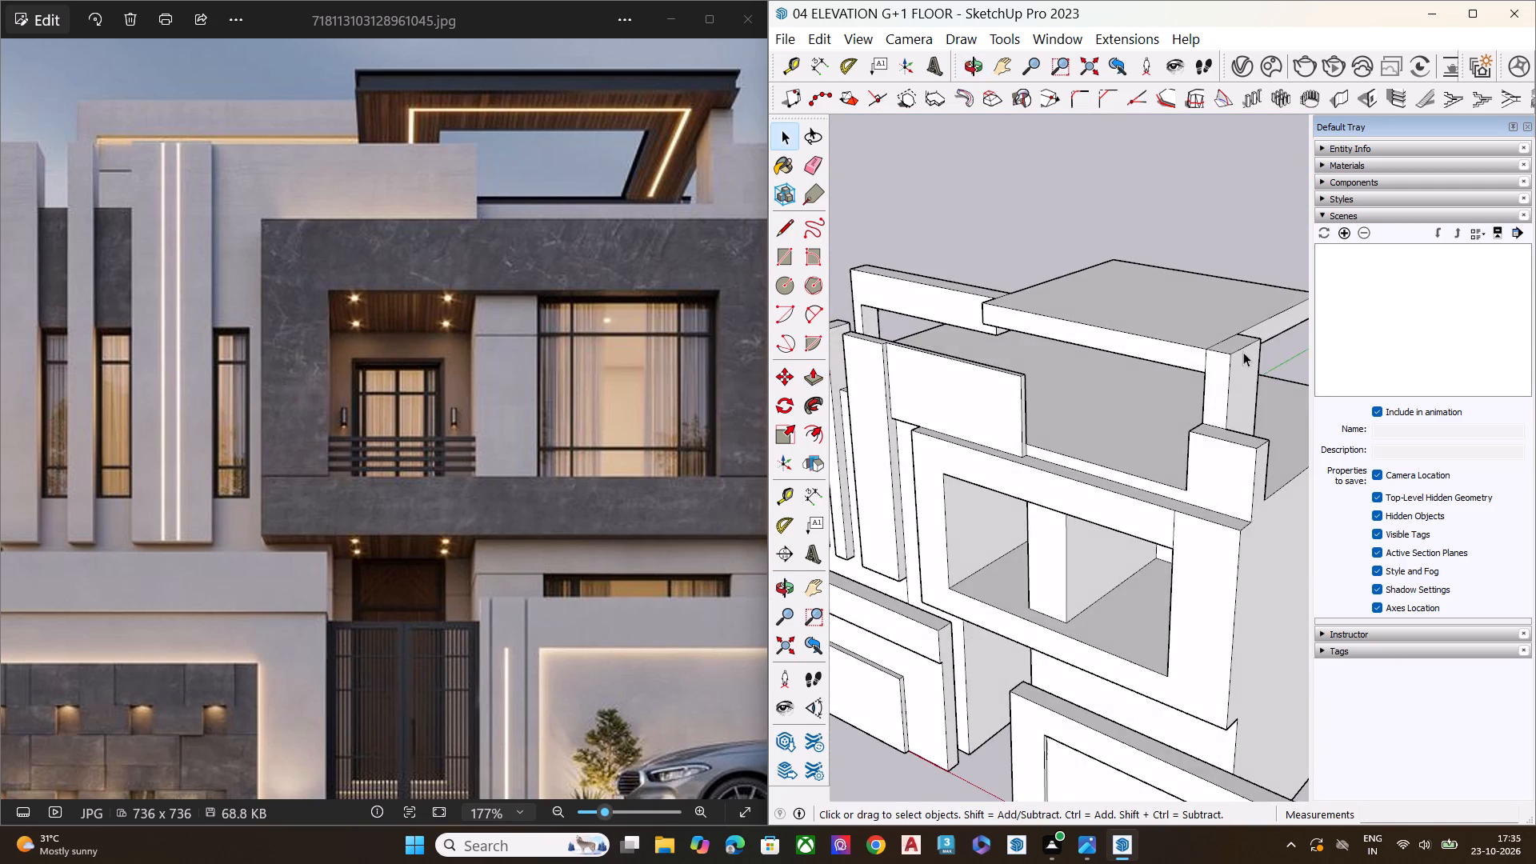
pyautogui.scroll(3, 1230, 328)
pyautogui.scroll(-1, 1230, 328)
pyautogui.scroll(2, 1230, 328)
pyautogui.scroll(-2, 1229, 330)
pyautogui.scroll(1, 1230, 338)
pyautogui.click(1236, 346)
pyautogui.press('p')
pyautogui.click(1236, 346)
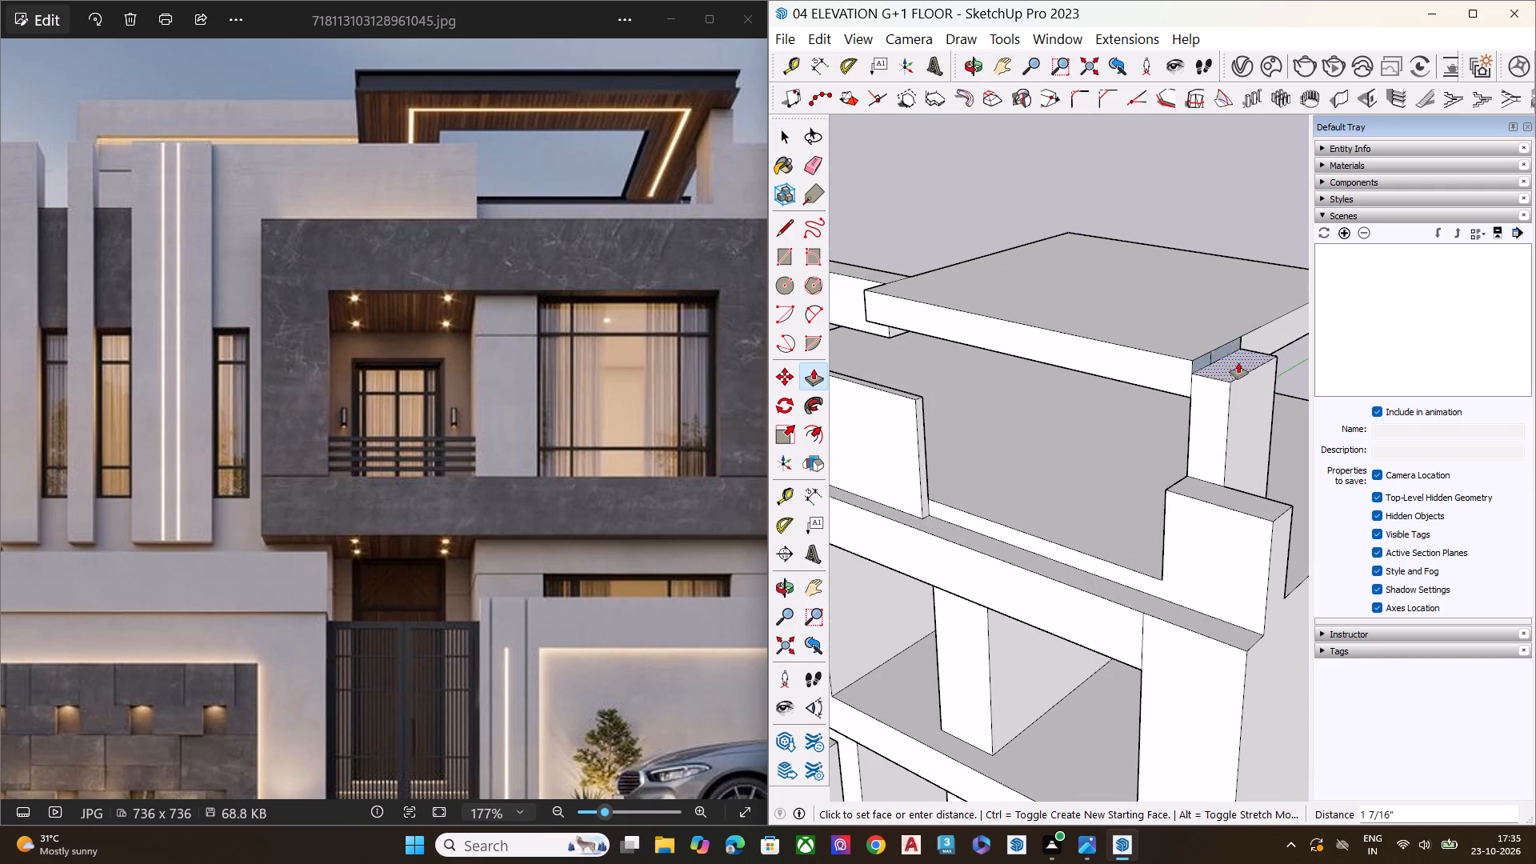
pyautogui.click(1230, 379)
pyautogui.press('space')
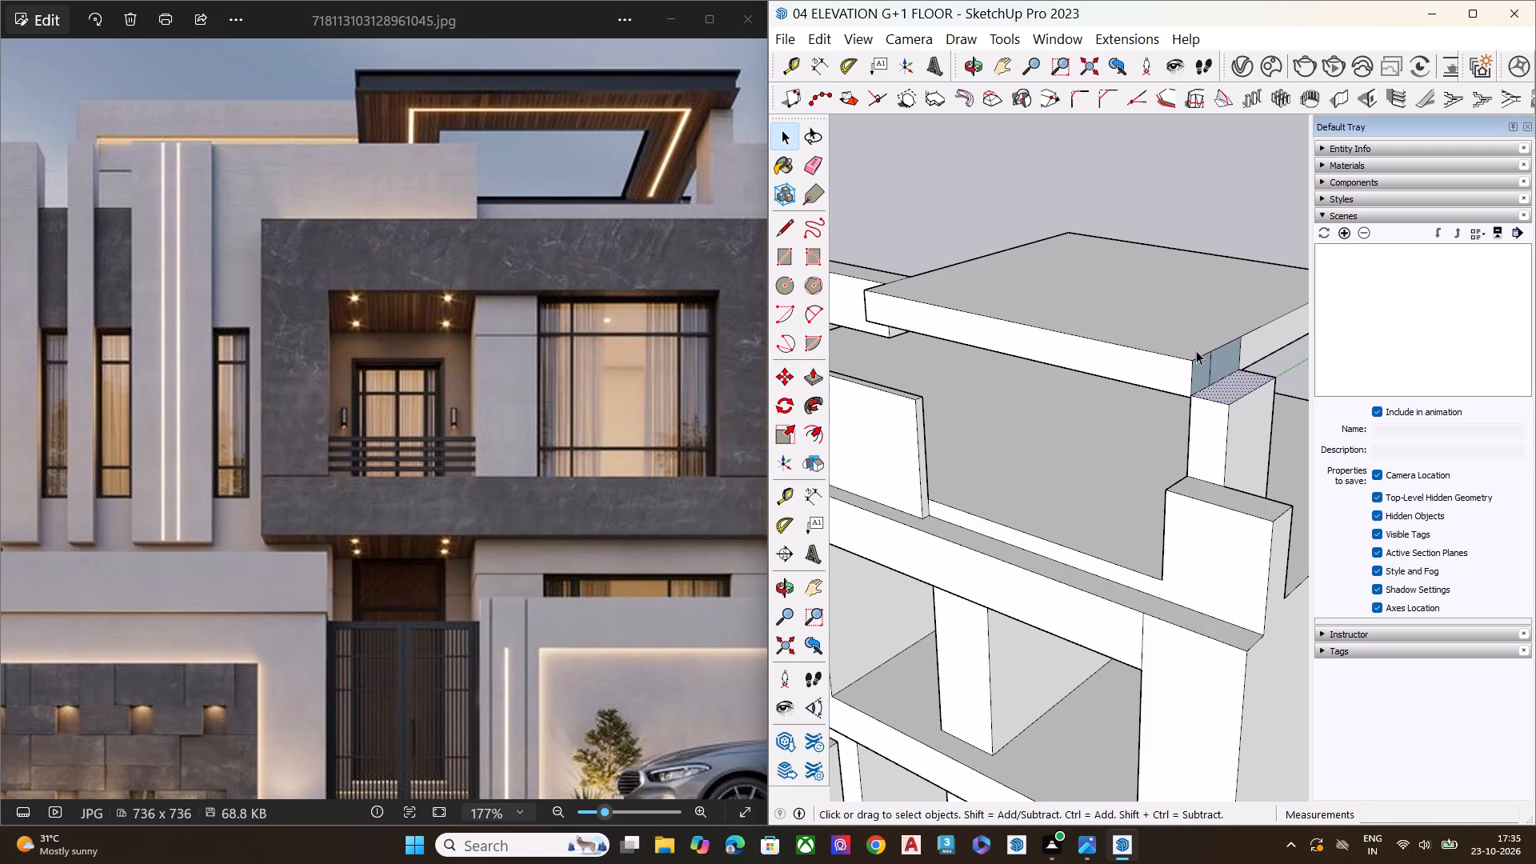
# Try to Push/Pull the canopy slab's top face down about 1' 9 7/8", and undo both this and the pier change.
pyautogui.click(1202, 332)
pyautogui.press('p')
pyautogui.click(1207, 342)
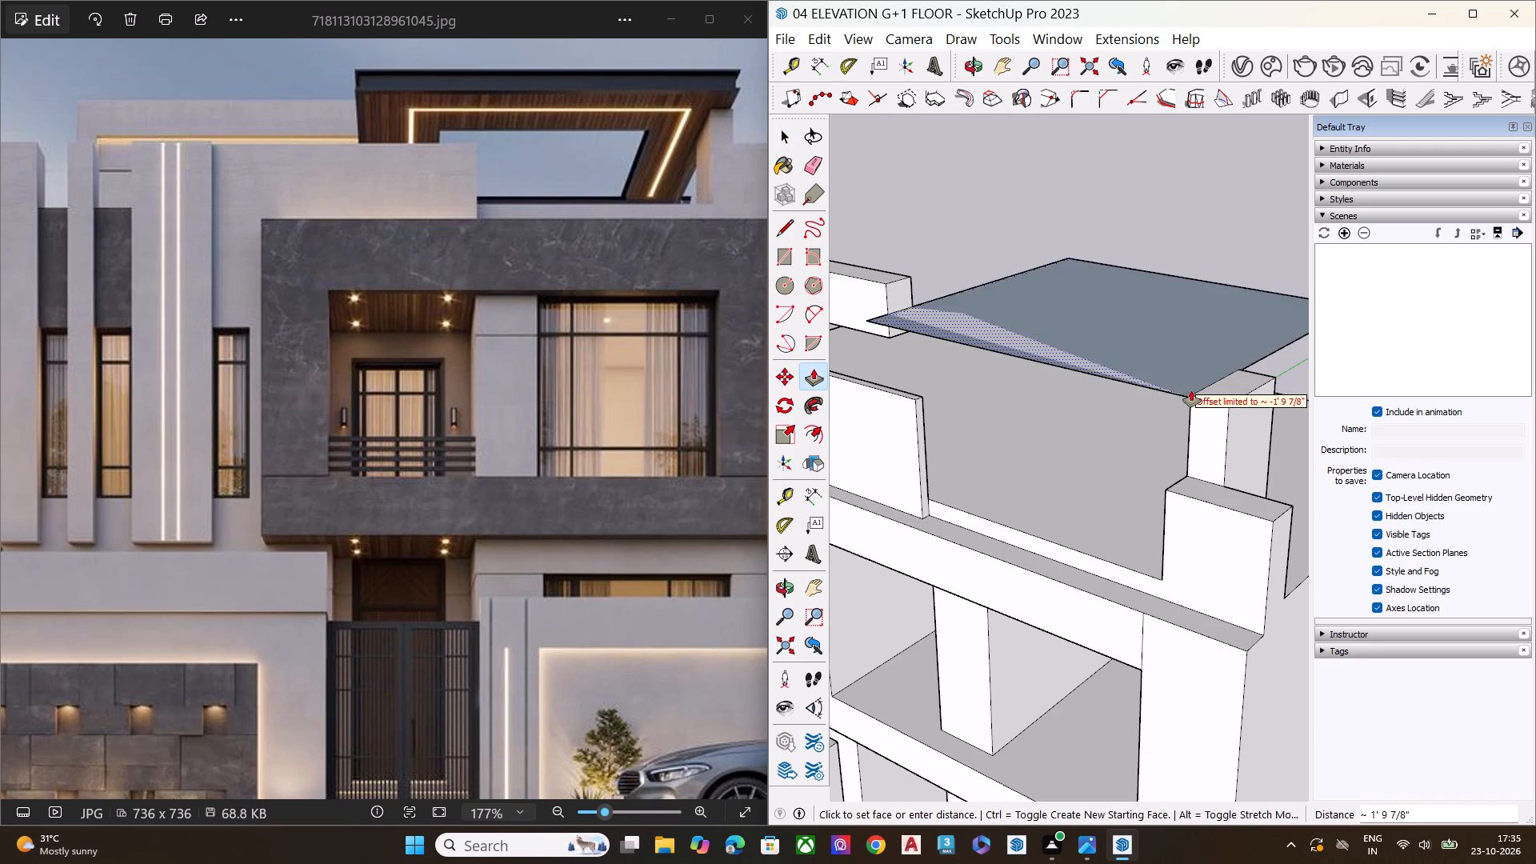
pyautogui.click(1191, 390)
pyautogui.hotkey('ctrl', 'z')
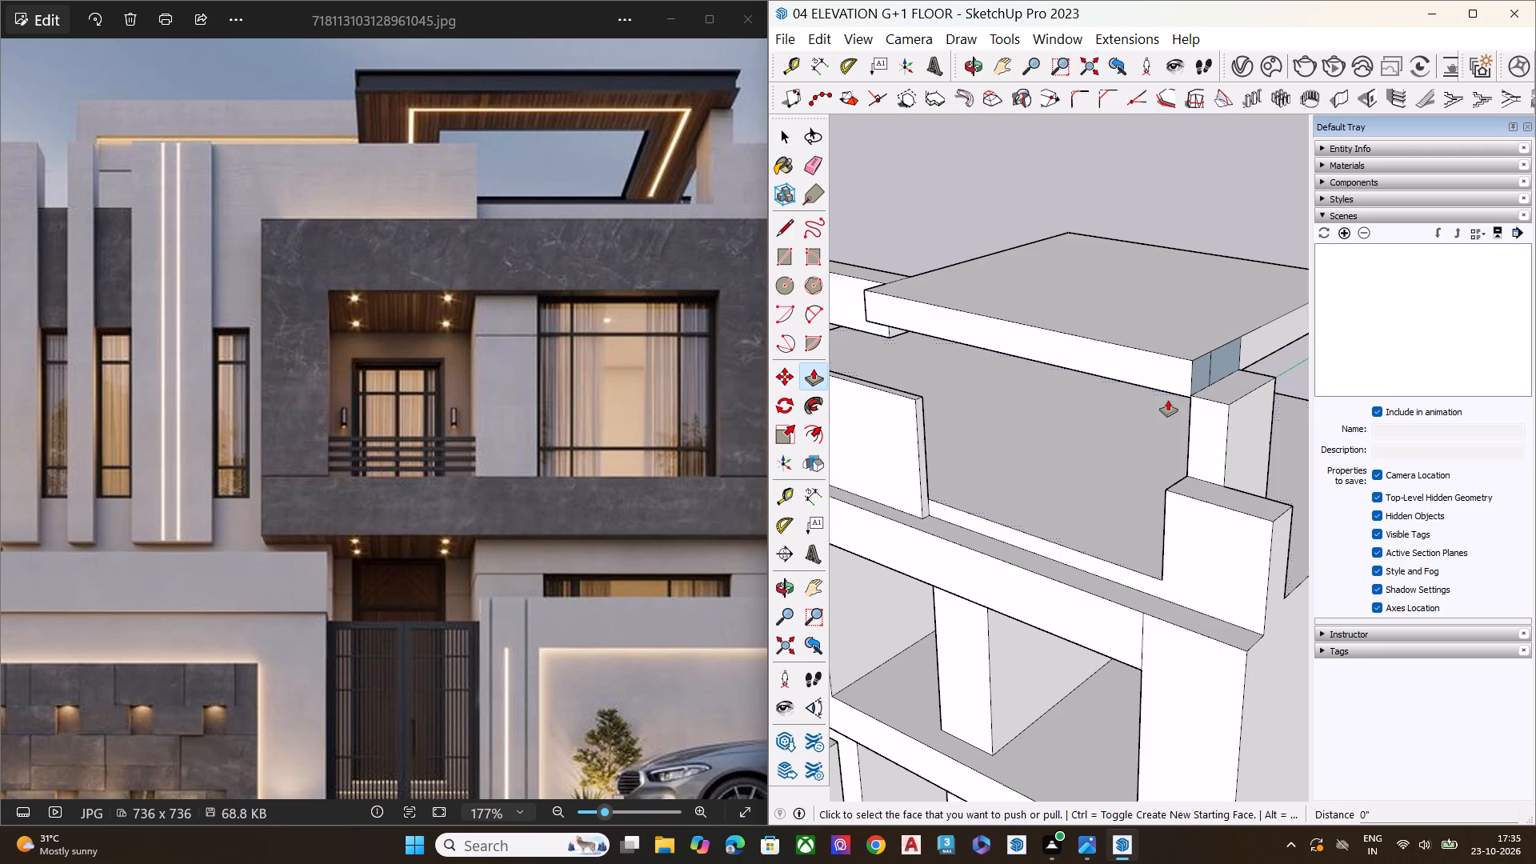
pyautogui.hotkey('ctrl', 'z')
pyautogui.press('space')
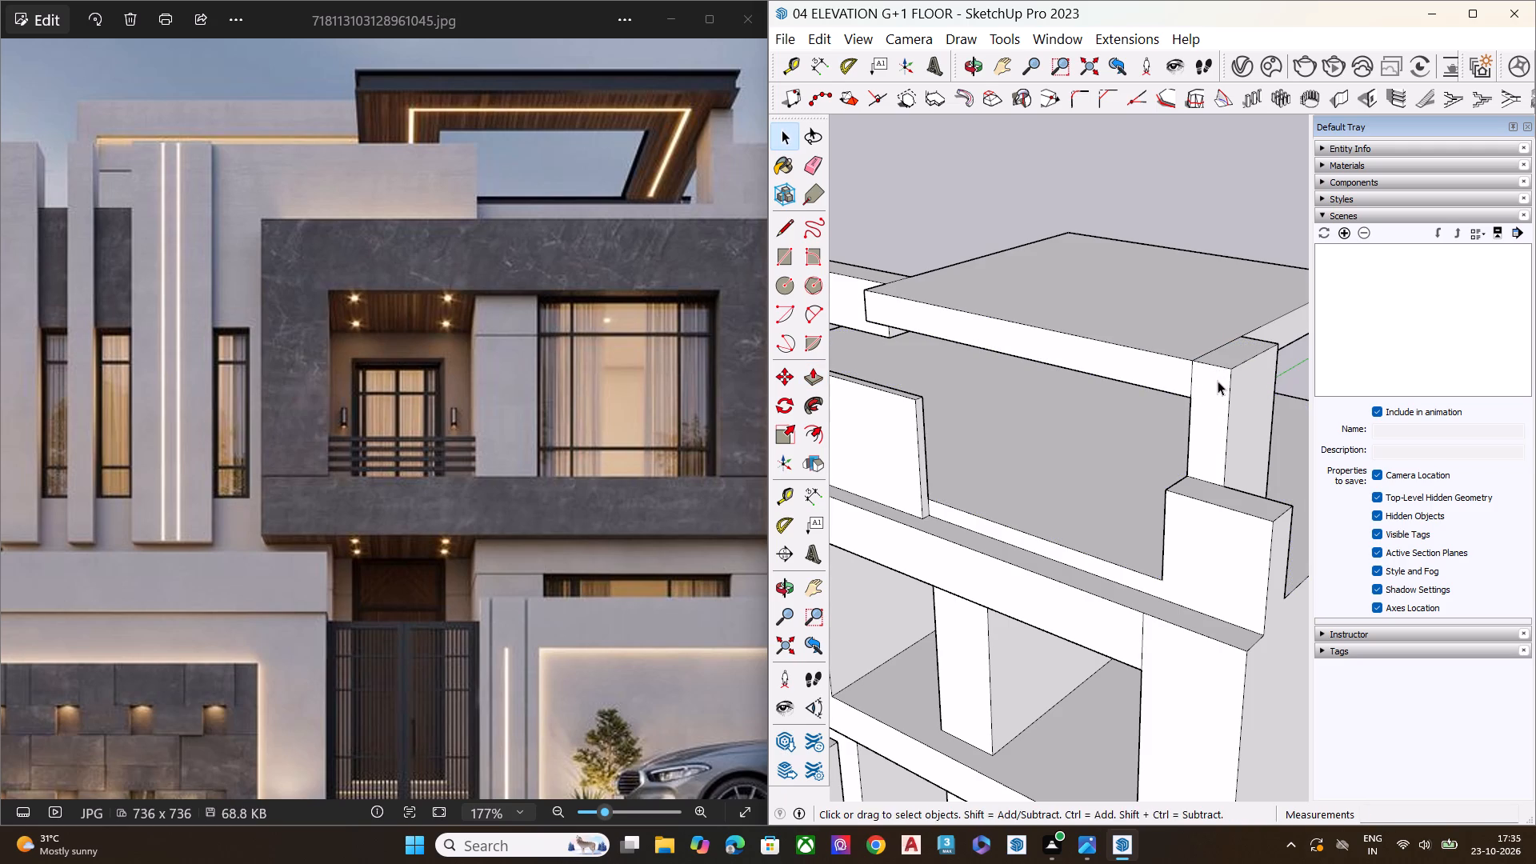
# Delete the edges separating the canopy slab's top face from the roof pier's top face so they form one surface.
pyautogui.moveTo(1218, 384); pyautogui.dragTo(1102, 555, button='middle')
pyautogui.scroll(1, 1213, 448)
pyautogui.scroll(-1, 1213, 448)
pyautogui.scroll(2, 1213, 448)
pyautogui.click(1184, 454)
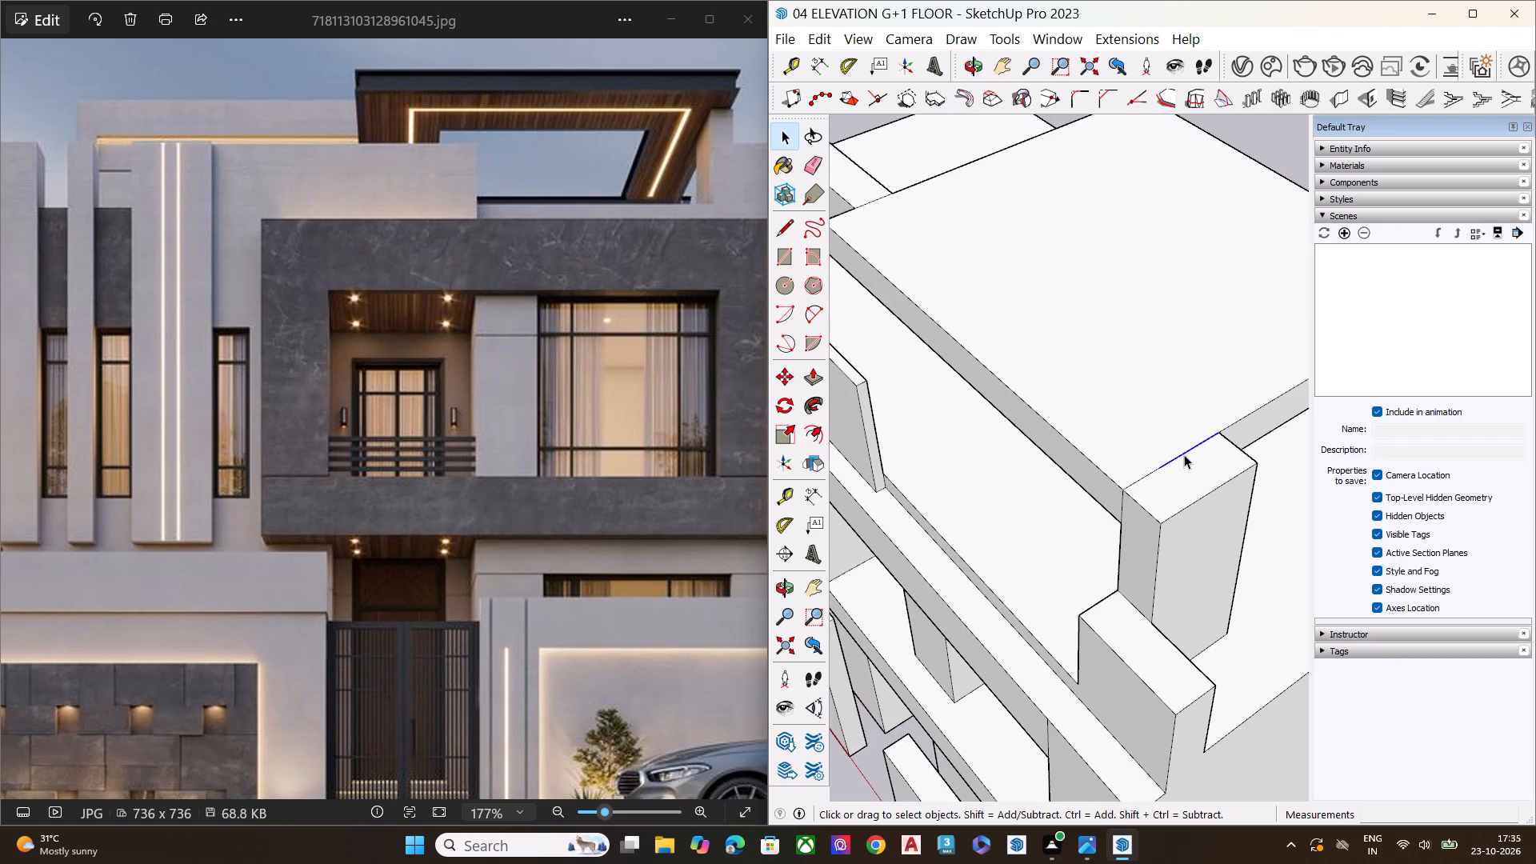
pyautogui.press('Home')
pyautogui.press('Delete')
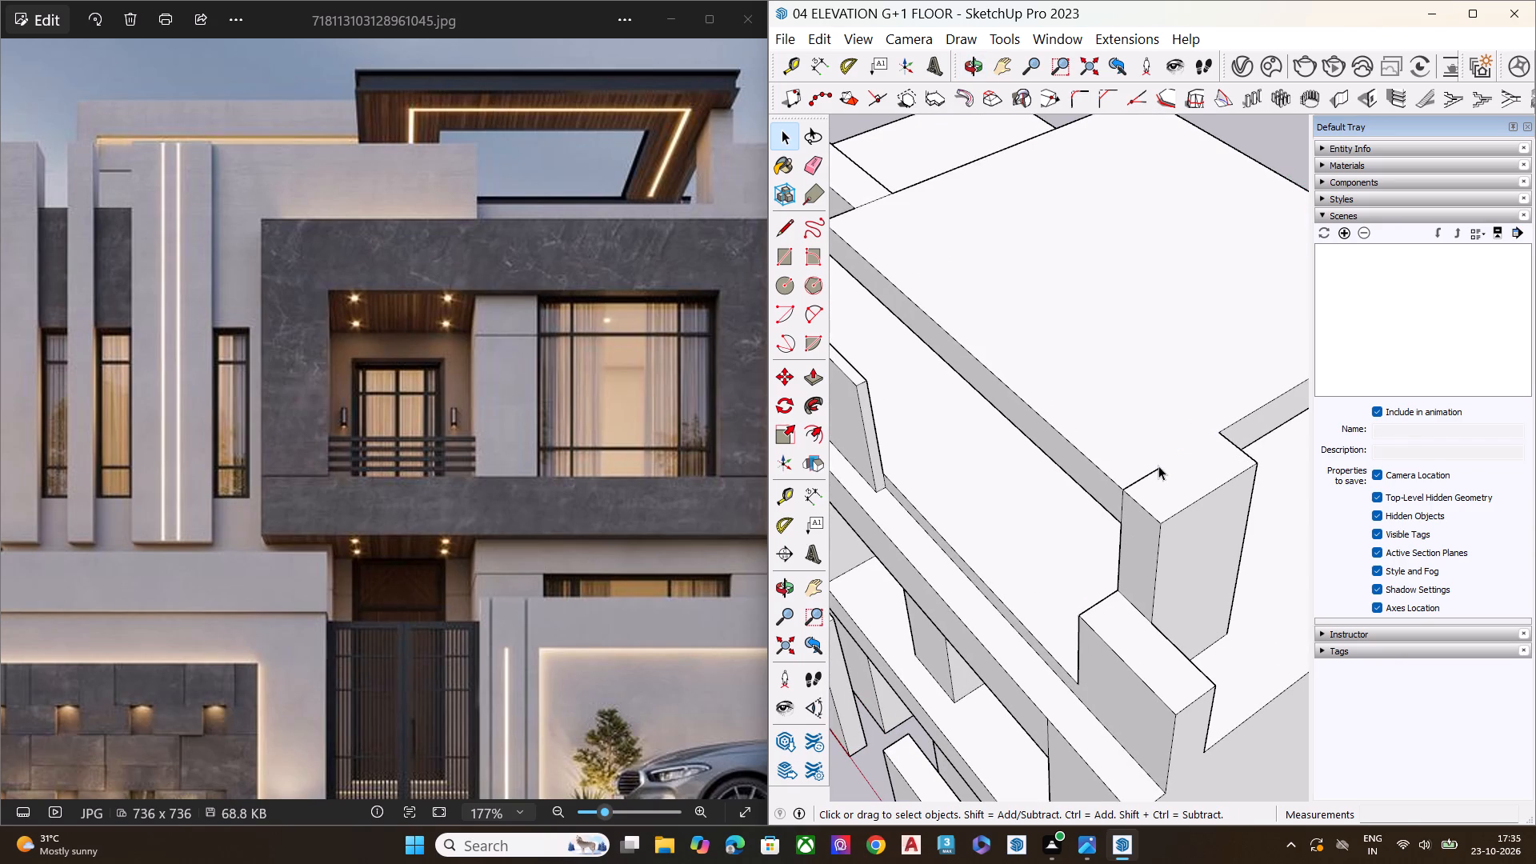
pyautogui.click(1154, 471)
pyautogui.press('Delete')
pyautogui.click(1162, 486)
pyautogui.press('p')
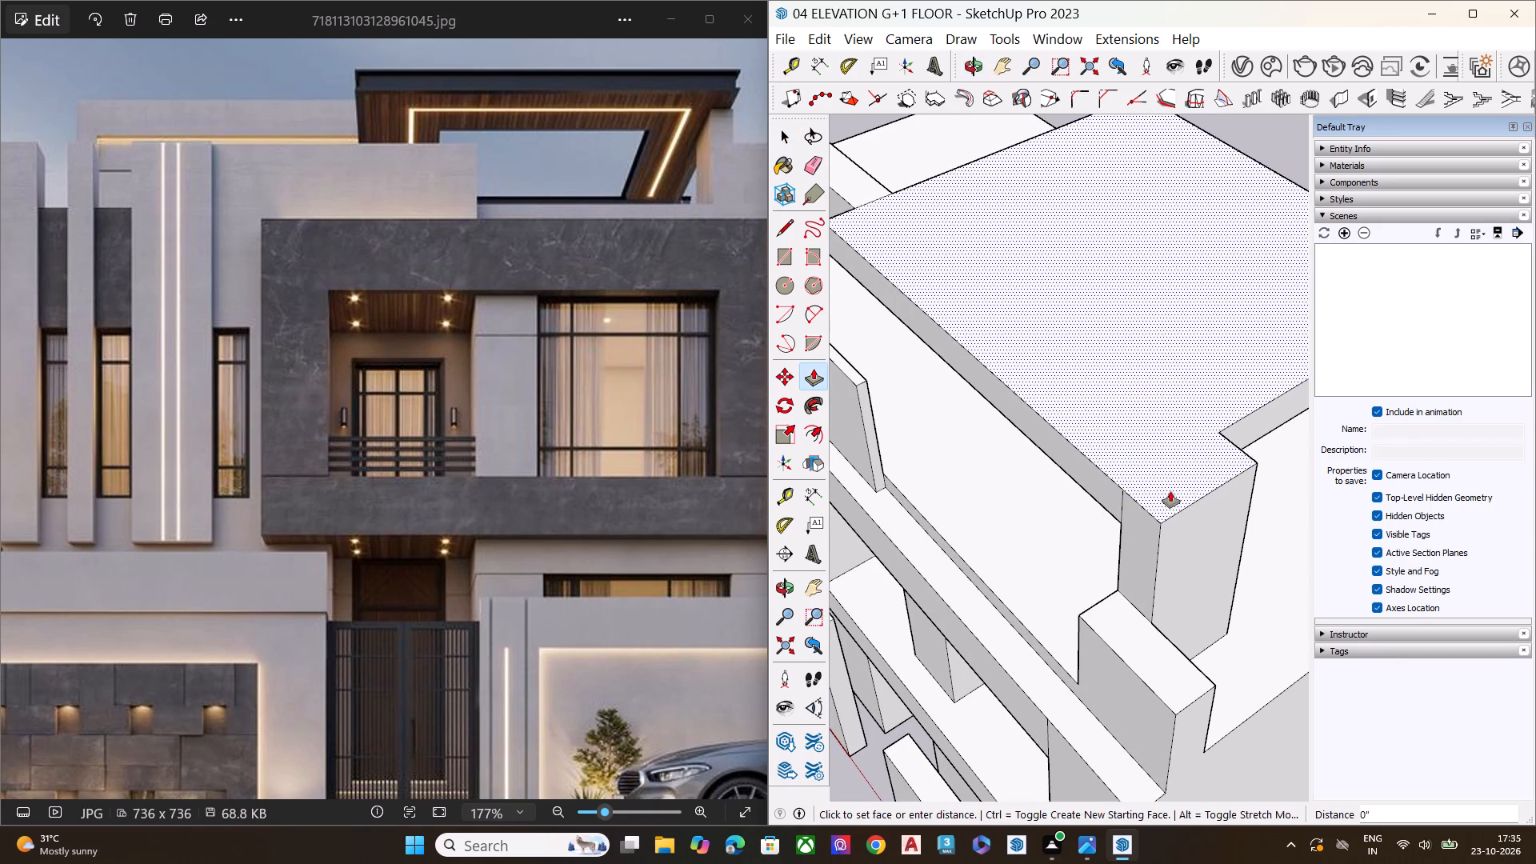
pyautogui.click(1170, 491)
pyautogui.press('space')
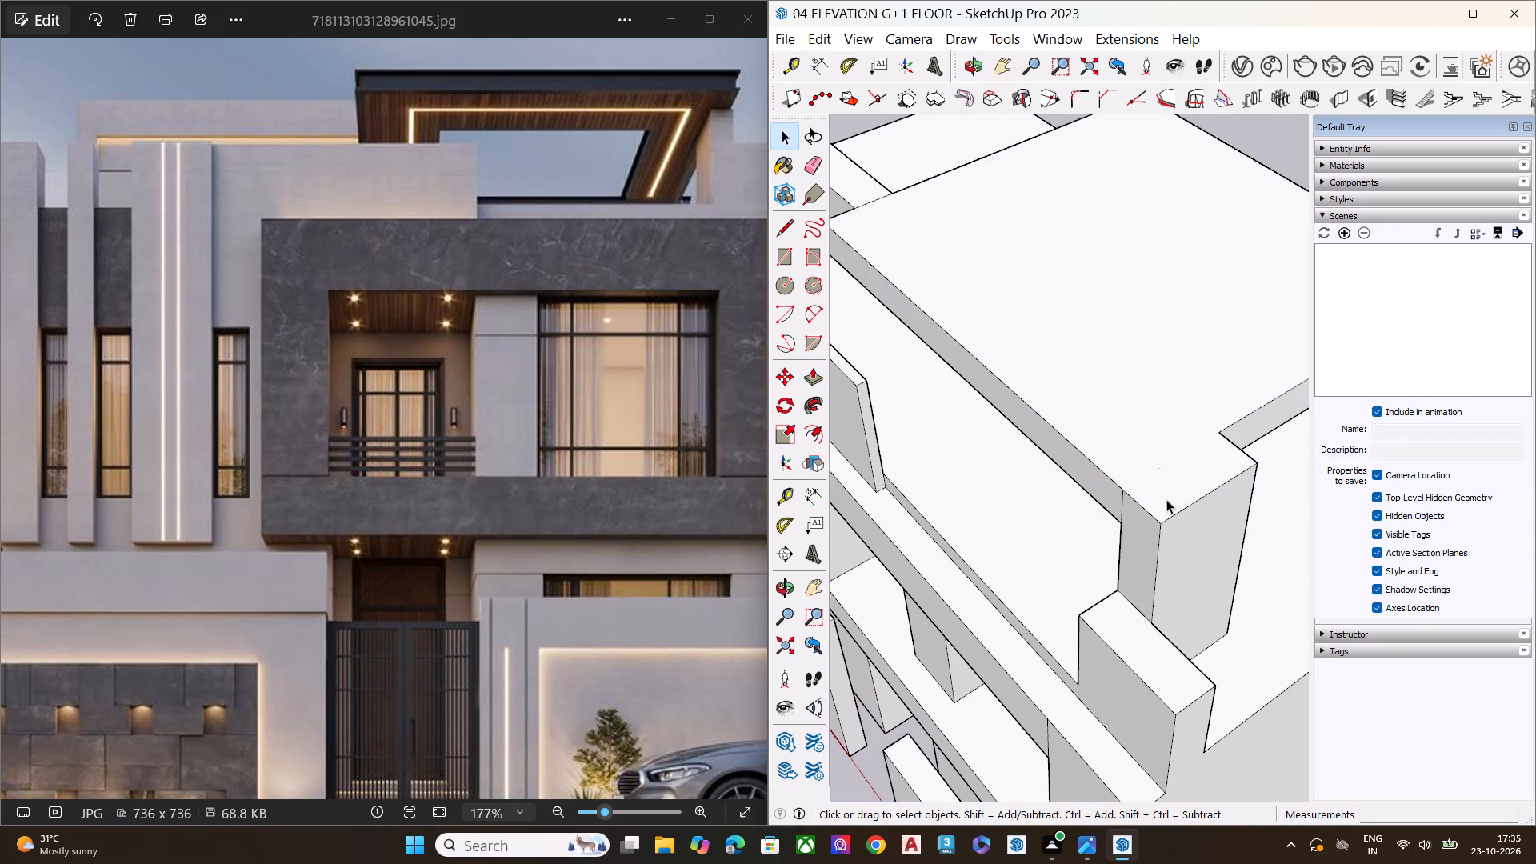
# Show back edges, erase the leftover vertical edge hidden inside the canopy near the pier, and return to normal edge display.
pyautogui.press('k')
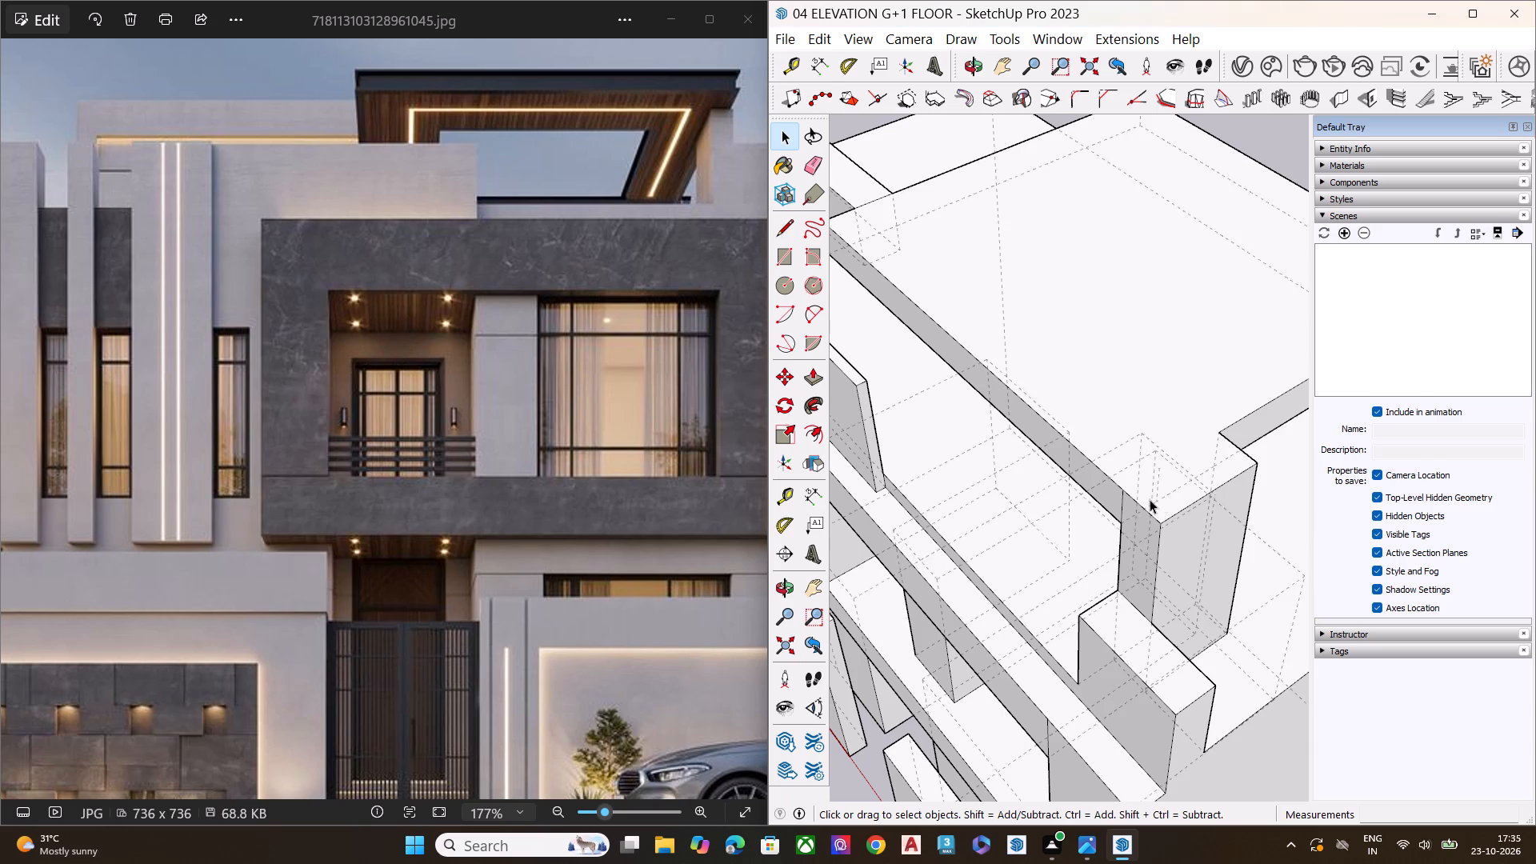
pyautogui.scroll(9, 1138, 475)
pyautogui.moveTo(1176, 516); pyautogui.dragTo(943, 231, button='middle')
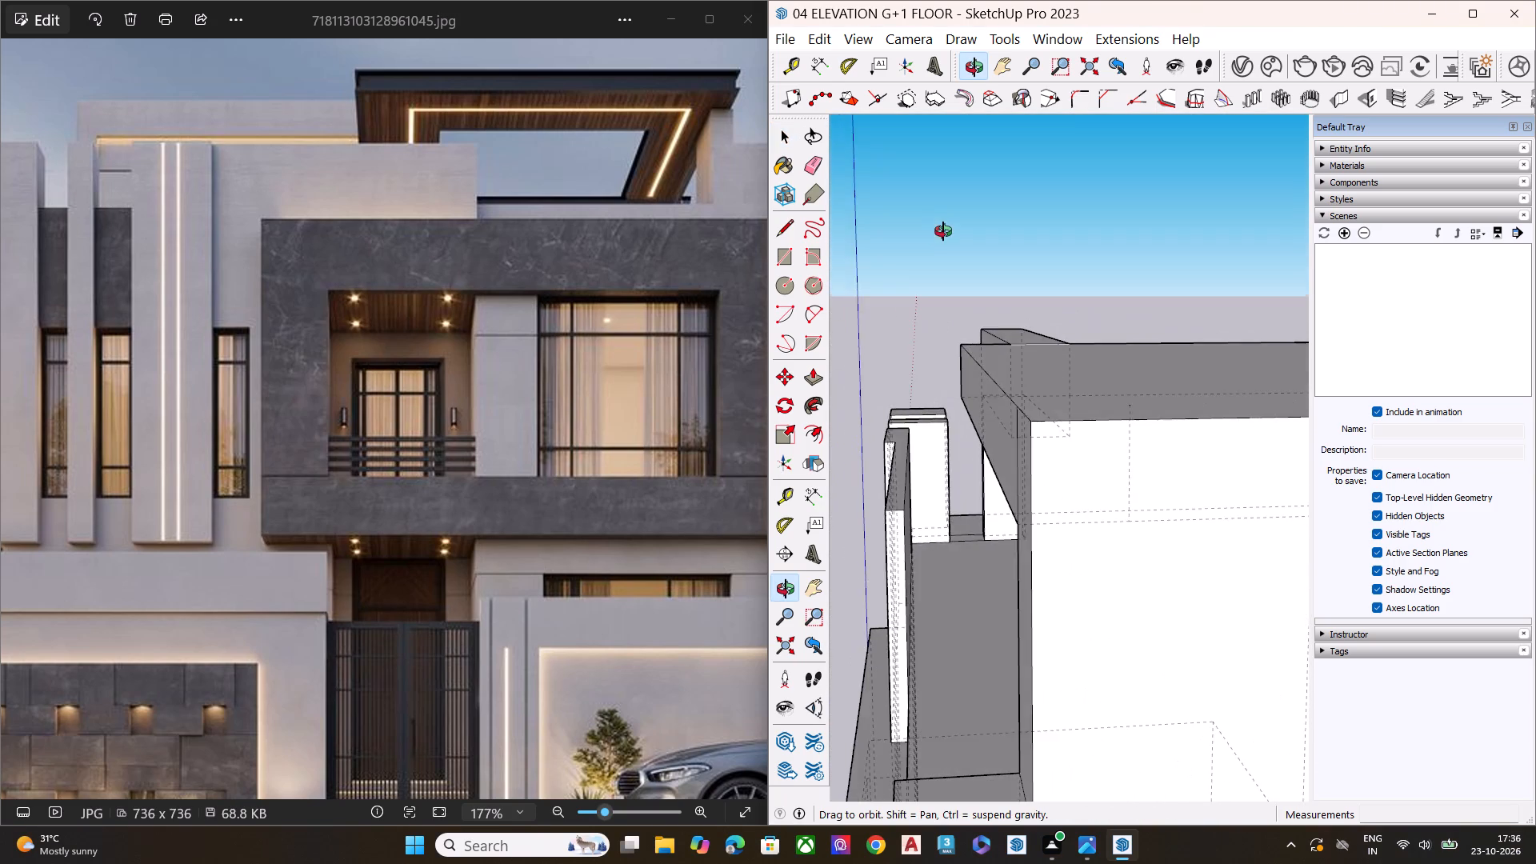
pyautogui.moveTo(943, 231); pyautogui.dragTo(918, 352, button='middle')
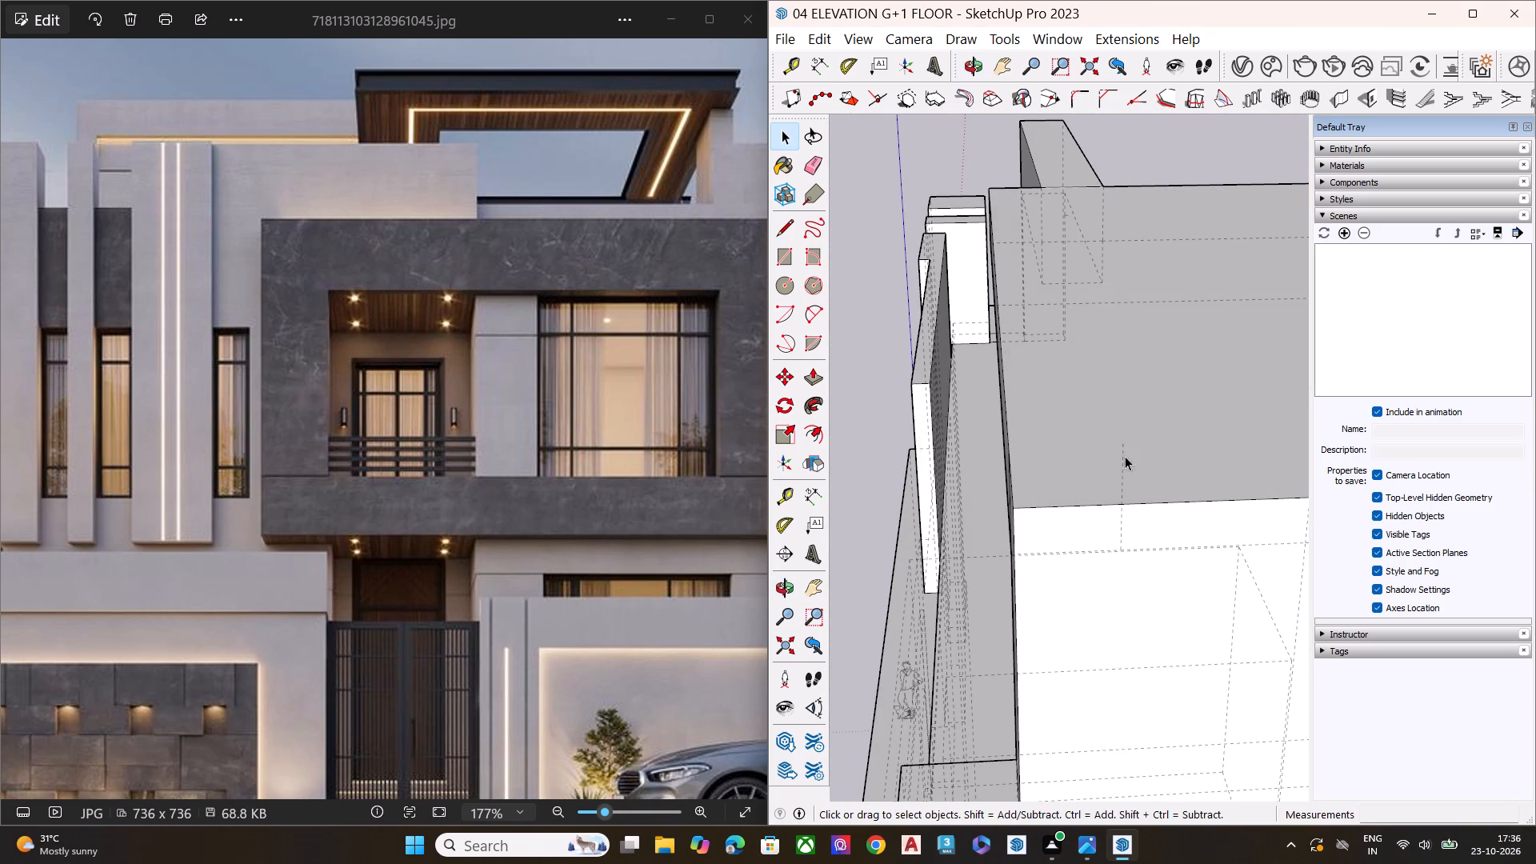
pyautogui.press('w')
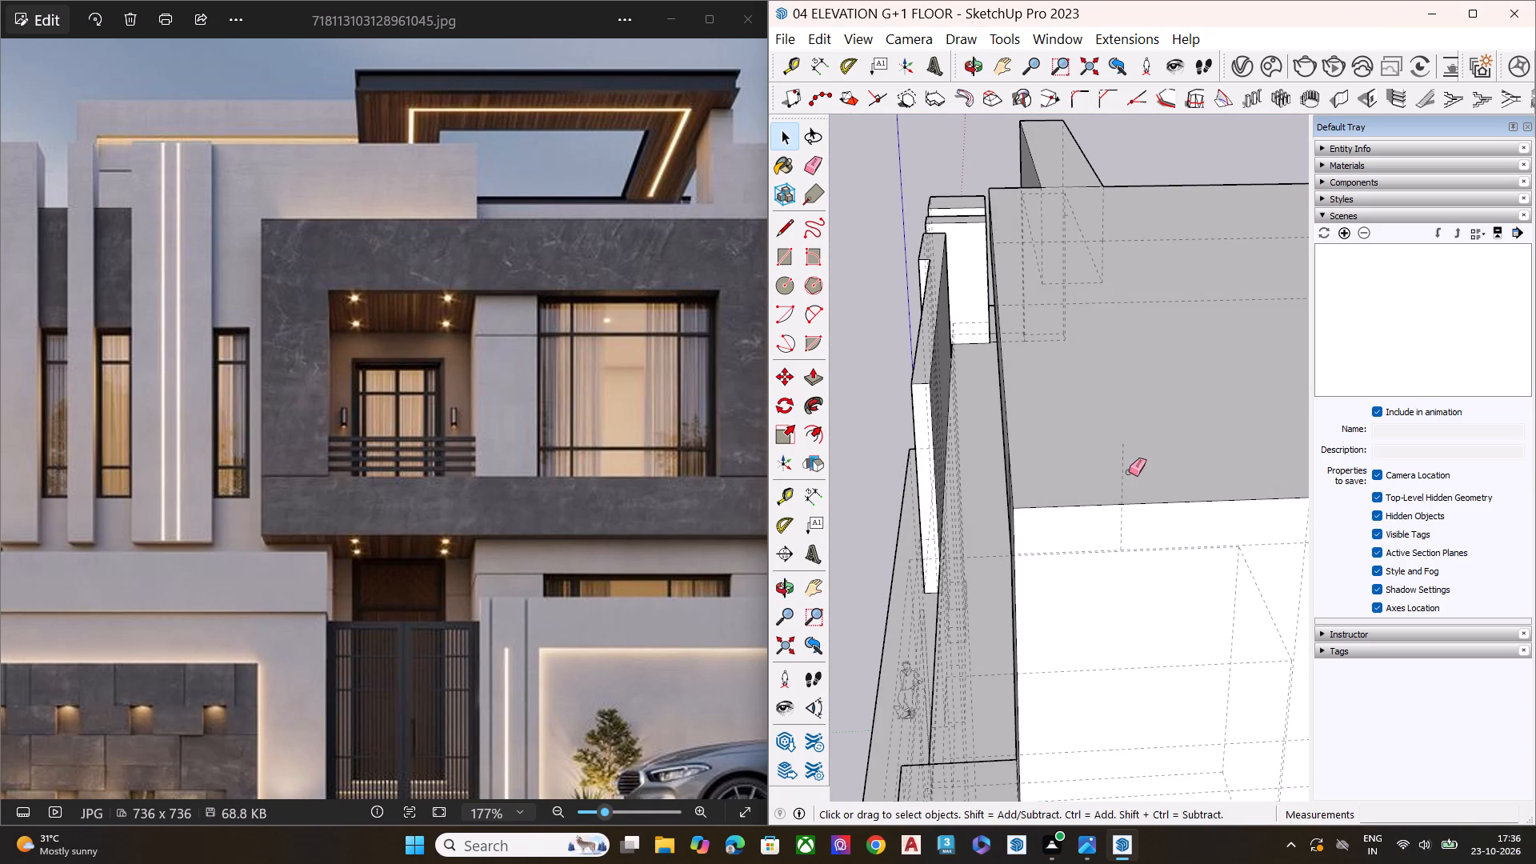
pyautogui.press('e')
pyautogui.click(1124, 462)
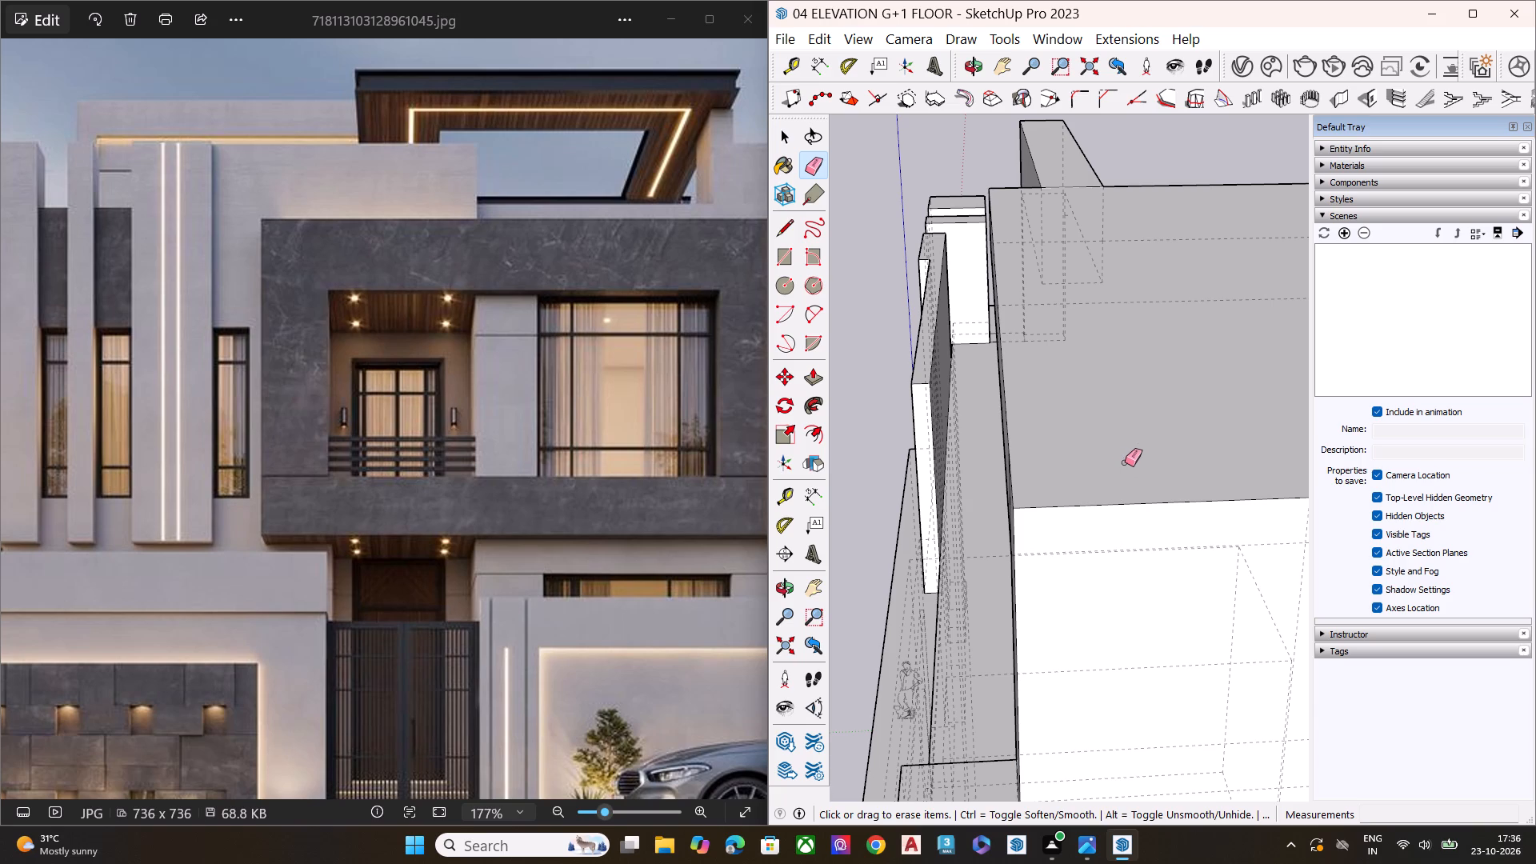
pyautogui.press('space')
pyautogui.scroll(-8, 1090, 456)
pyautogui.moveTo(1038, 485); pyautogui.dragTo(1142, 418, button='middle')
pyautogui.press('space')
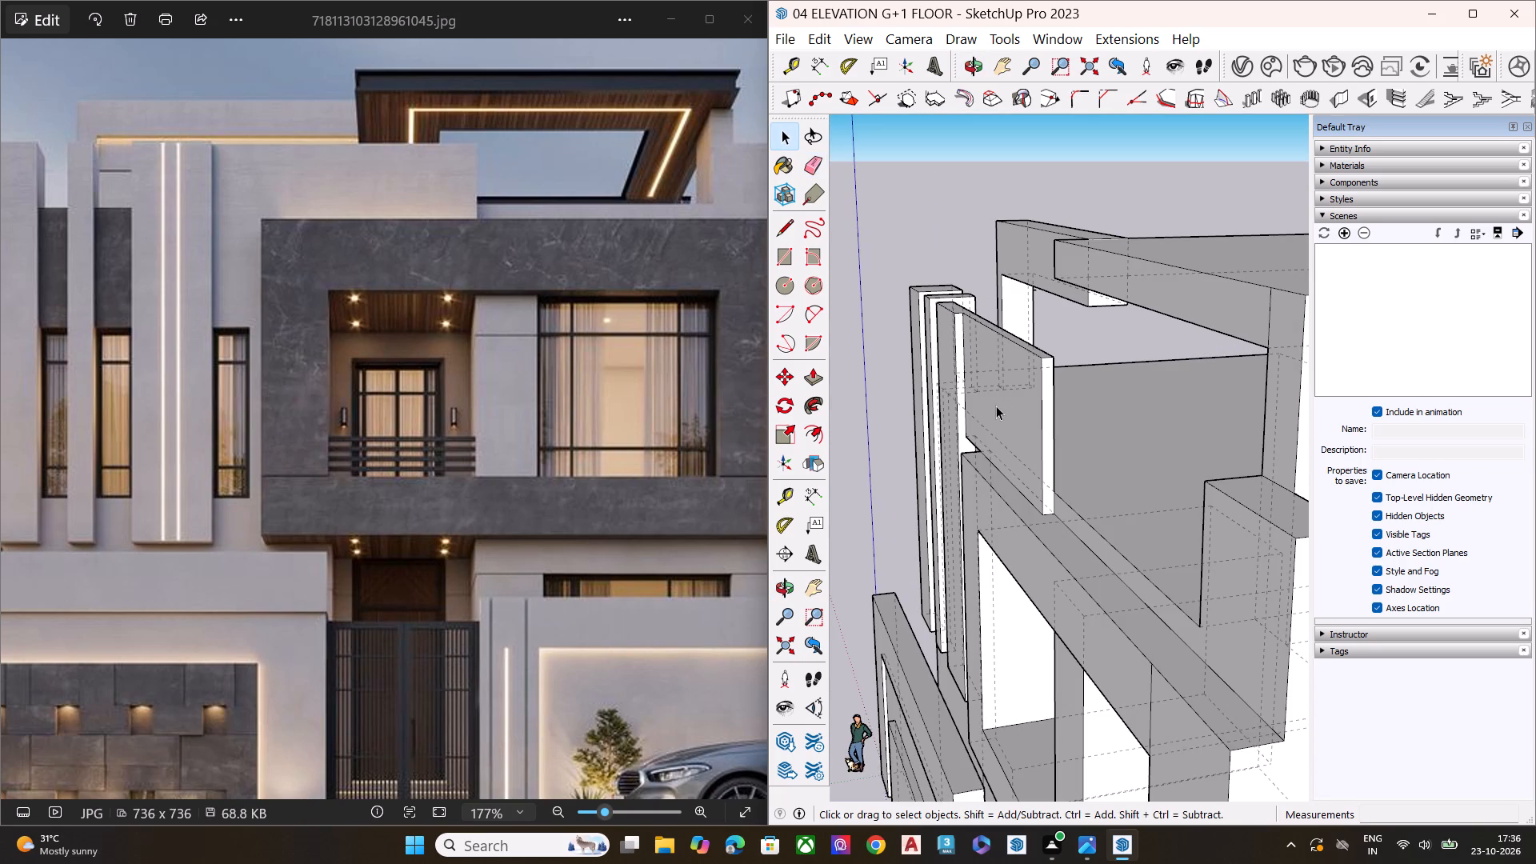
pyautogui.press('k')
pyautogui.click(1117, 186)
# Push/Pull the merged canopy and pier top face down about 1' 8 1/4".
pyautogui.scroll(-7, 950, 361)
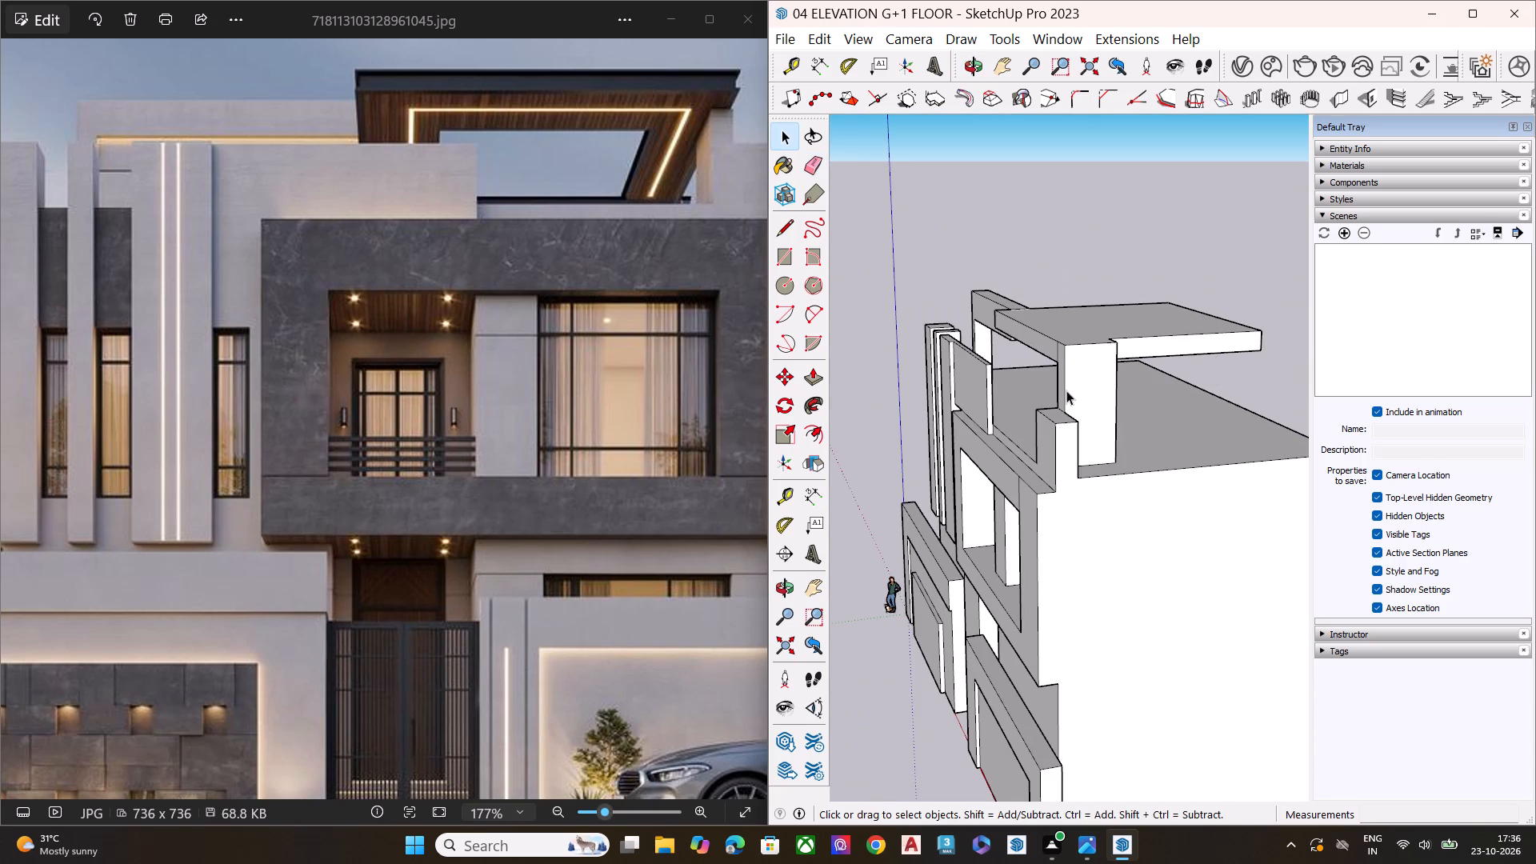
pyautogui.click(1087, 332)
pyautogui.press('p')
pyautogui.click(1087, 332)
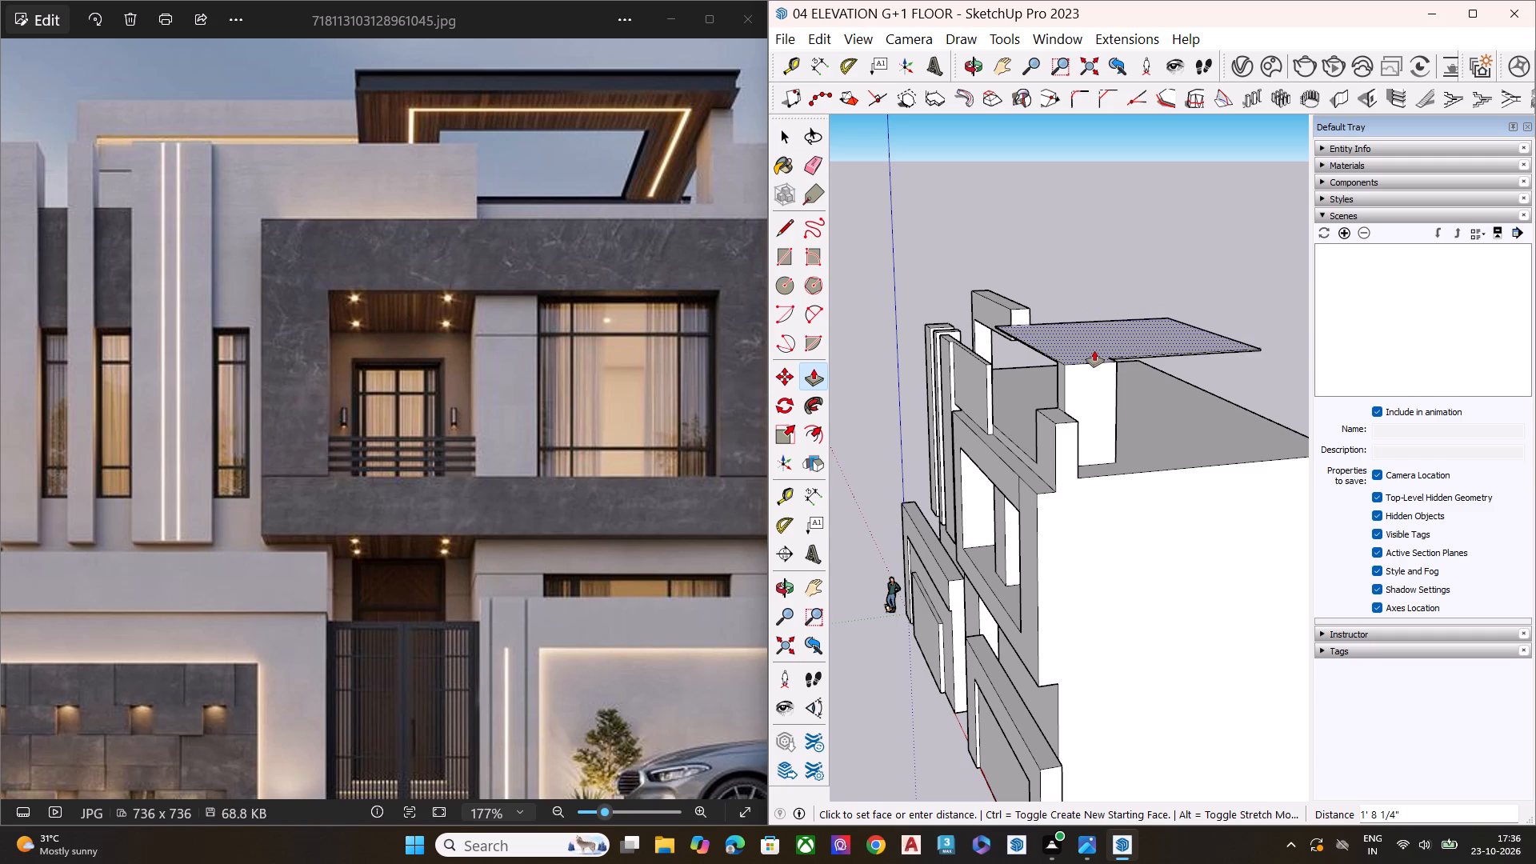
pyautogui.click(1094, 342)
pyautogui.press('space')
# Push/Pull the adjoining roof beam's top face down about 1' 1 1/16" to the canopy slab's top level.
pyautogui.scroll(2, 997, 287)
pyautogui.scroll(-1, 997, 287)
pyautogui.scroll(5, 997, 287)
pyautogui.click(1022, 316)
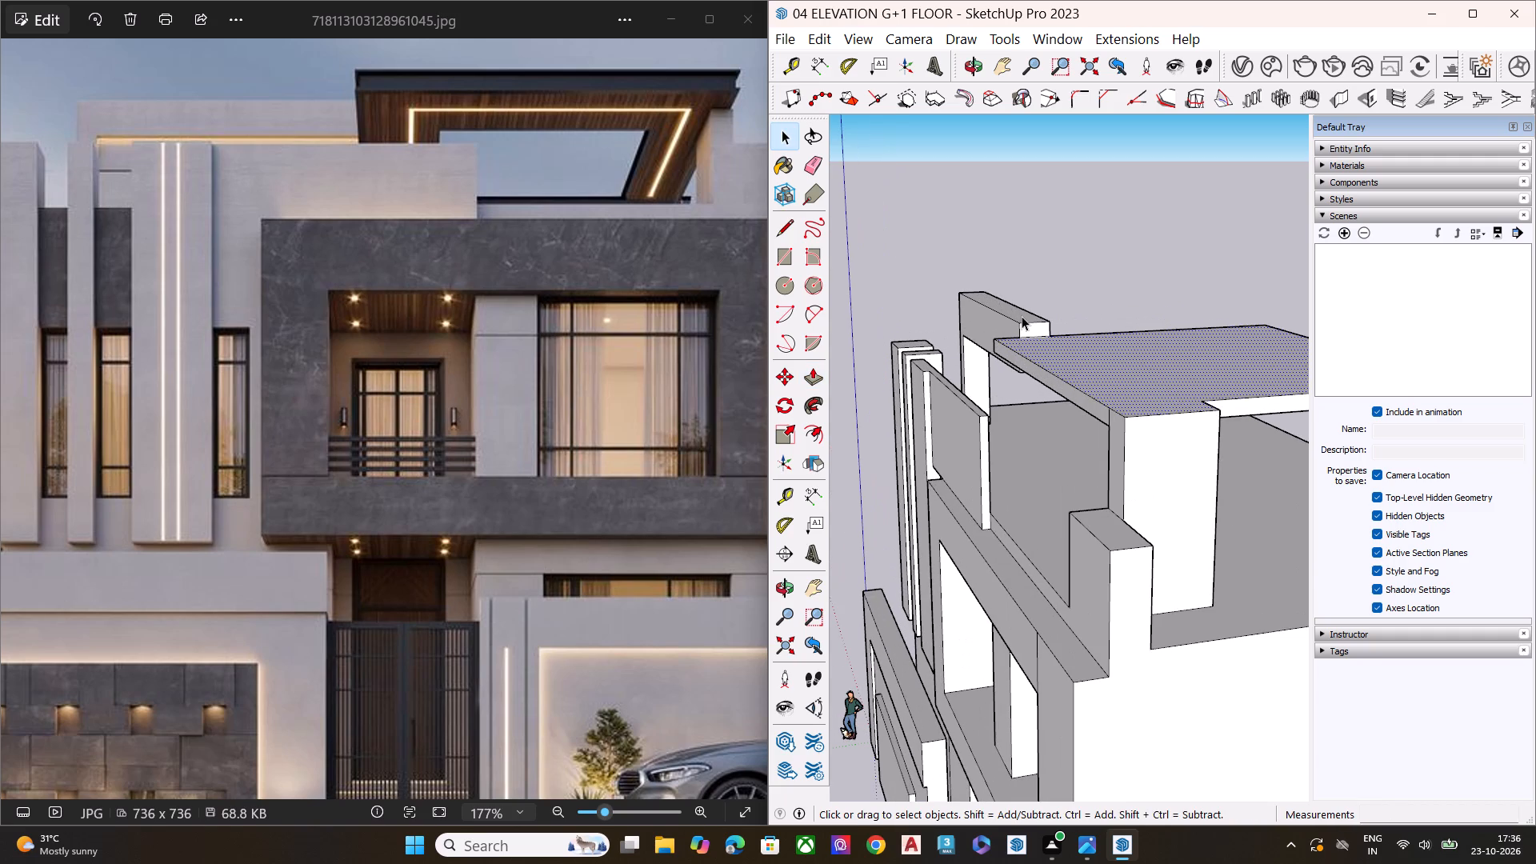
pyautogui.press('p')
pyautogui.click(1022, 317)
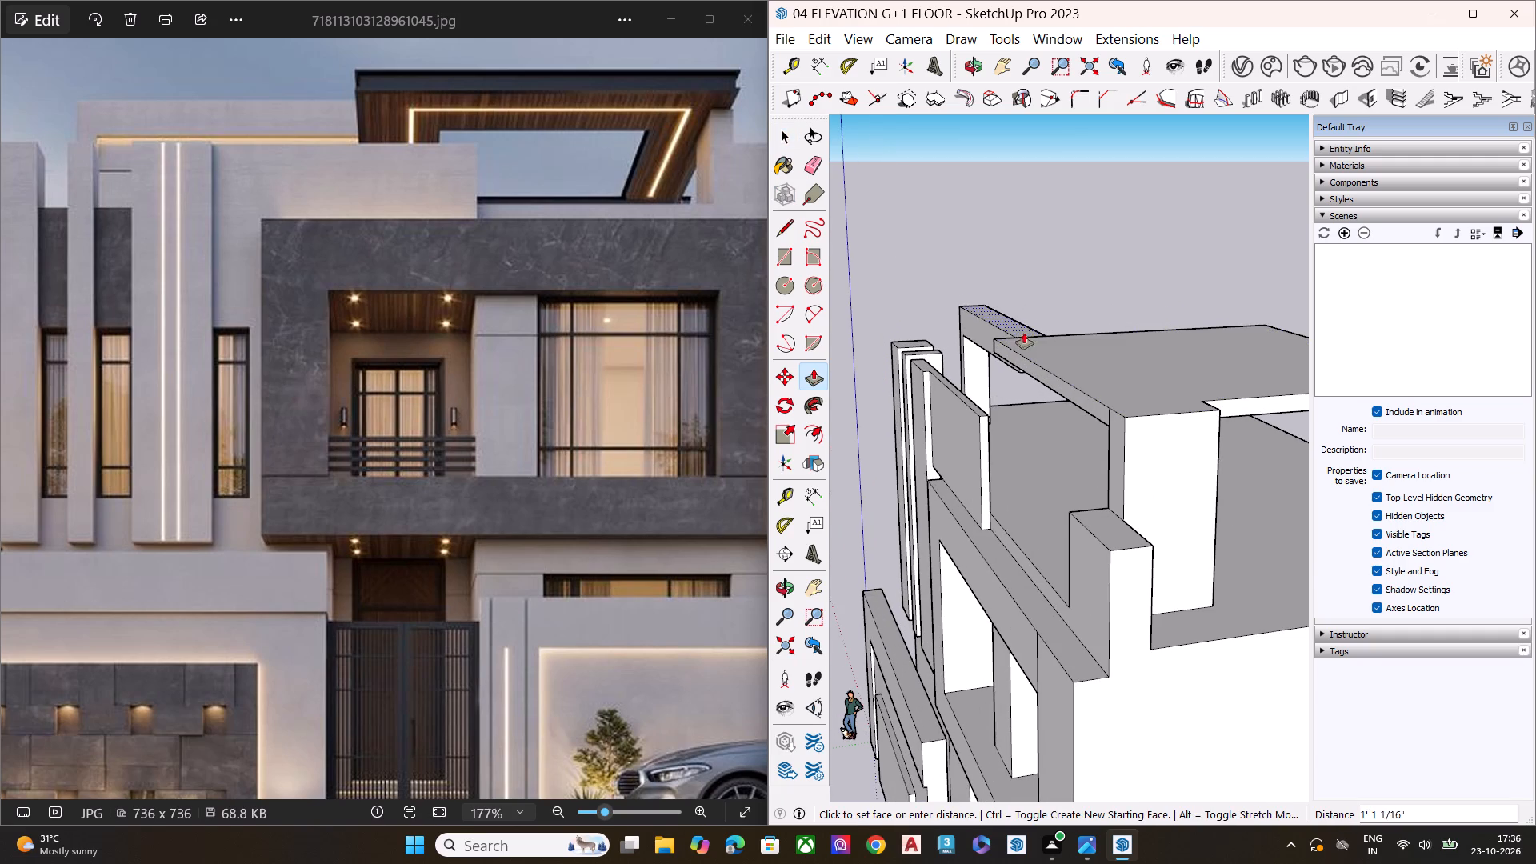
pyautogui.click(1009, 342)
pyautogui.press('space')
# Push/Pull the canopy slab's underside down about 1' 8 11/16" to the level of the roof beam's underside.
pyautogui.moveTo(1017, 379); pyautogui.dragTo(1236, 302, button='middle')
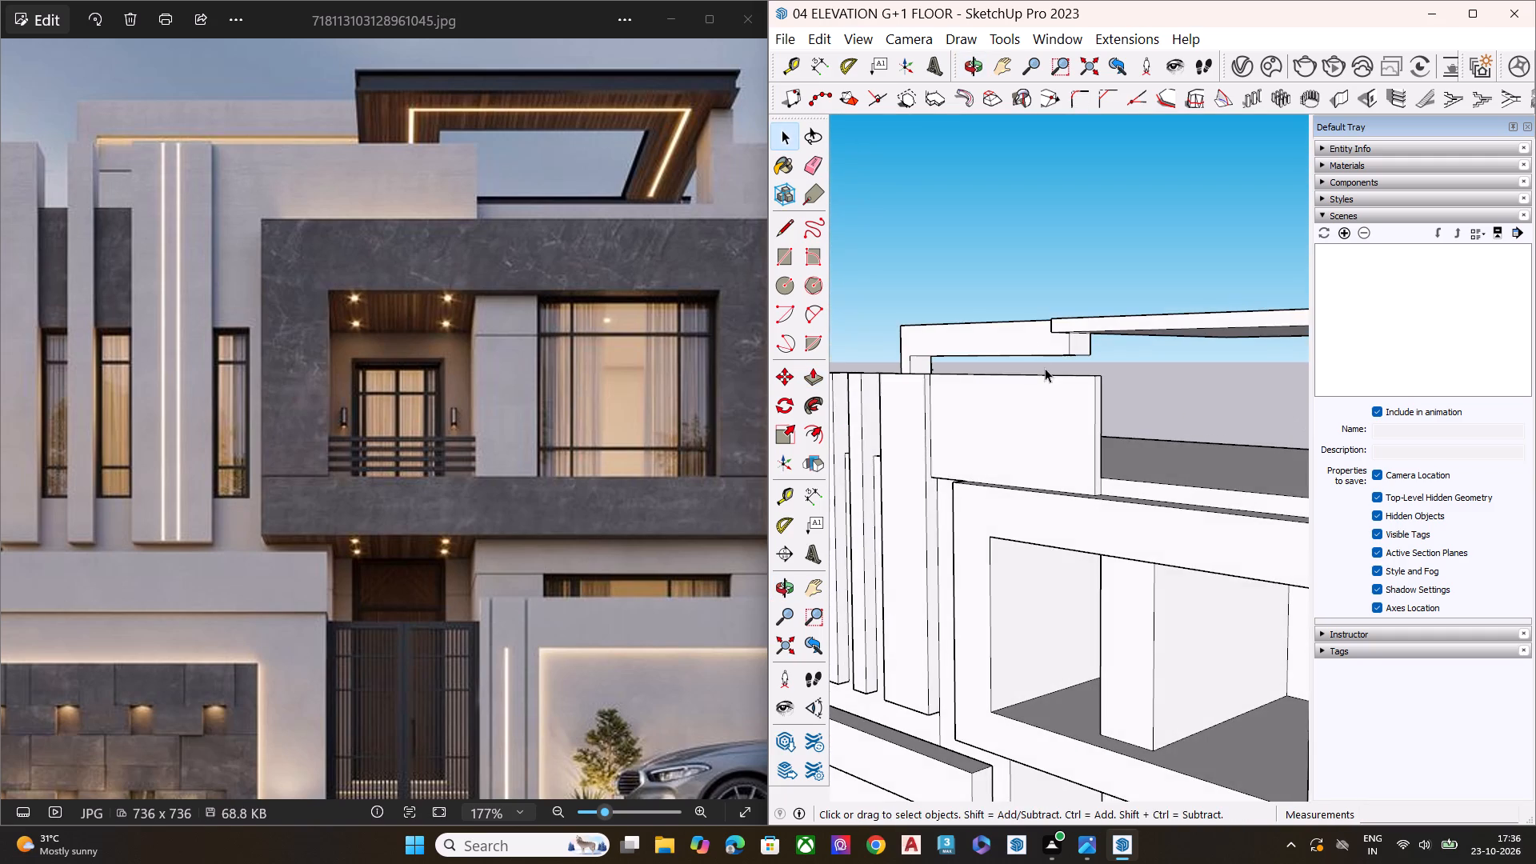
pyautogui.moveTo(1034, 326); pyautogui.dragTo(1092, 265, button='middle')
pyautogui.scroll(5, 1070, 310)
pyautogui.click(1132, 311)
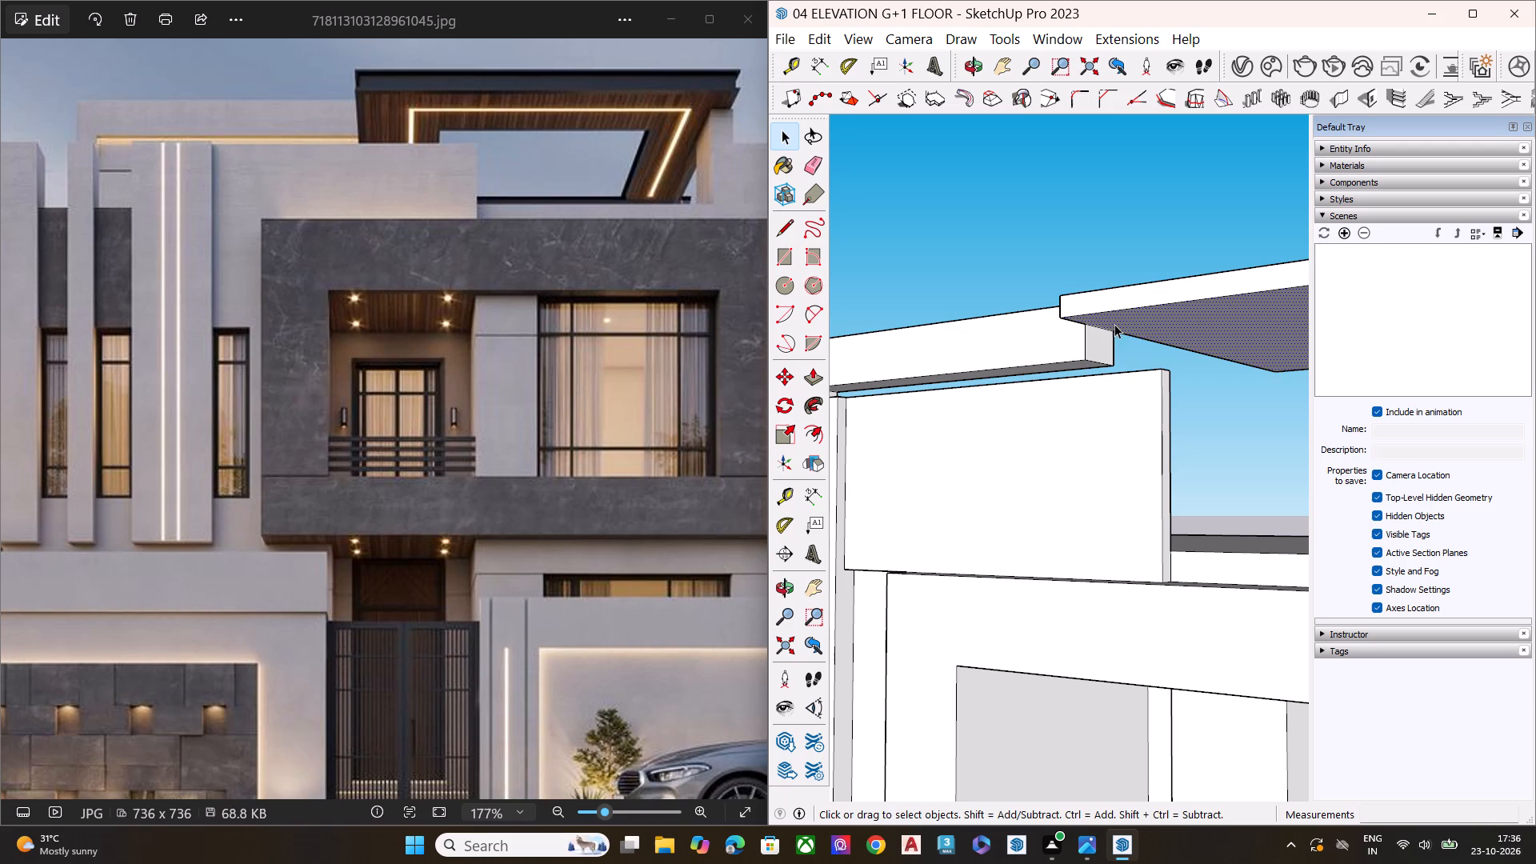
pyautogui.press('p')
pyautogui.click(1095, 318)
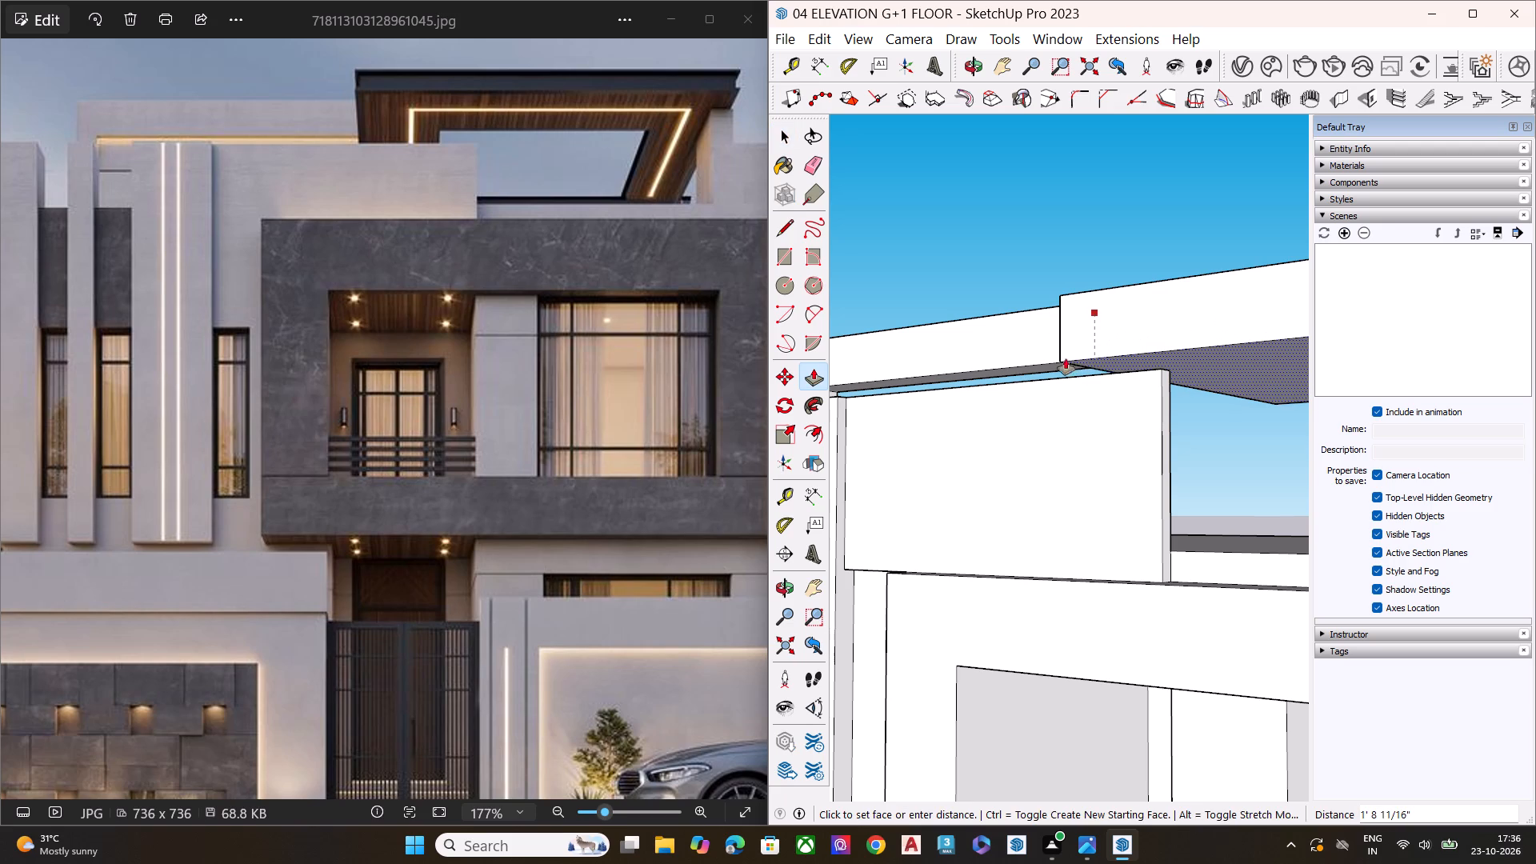
pyautogui.click(1033, 357)
pyautogui.press('space')
pyautogui.click(1032, 243)
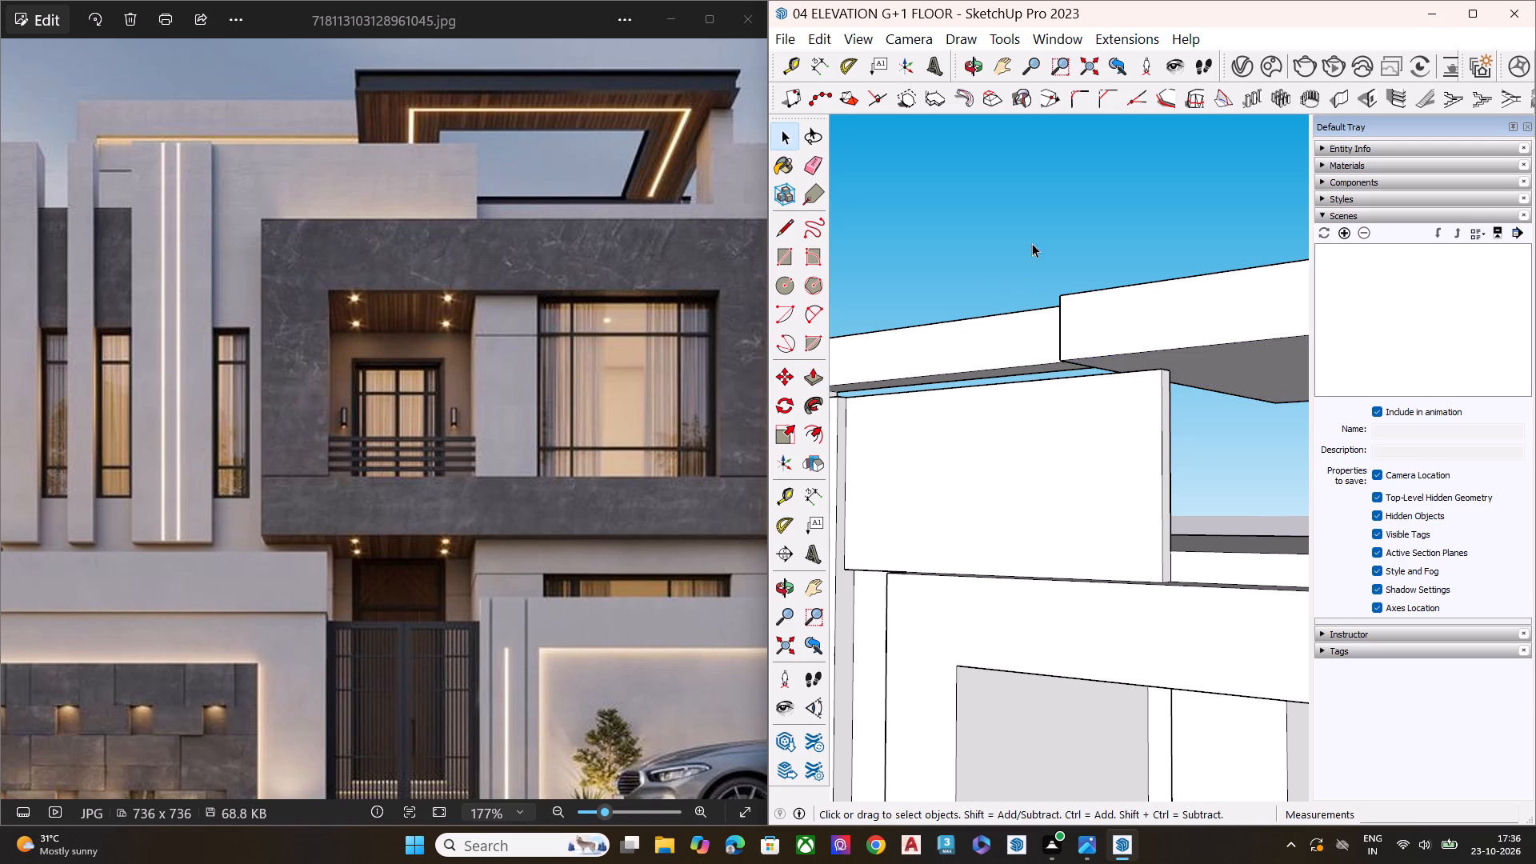
# Push/Pull the canopy slab's side face by the pier about 2' 1/4" so it lines up with the pier's outer side.
pyautogui.scroll(-8, 952, 332)
pyautogui.moveTo(1064, 402); pyautogui.dragTo(1298, 328, button='middle')
pyautogui.scroll(-2, 1154, 311)
pyautogui.scroll(1, 1147, 322)
pyautogui.scroll(-4, 1147, 322)
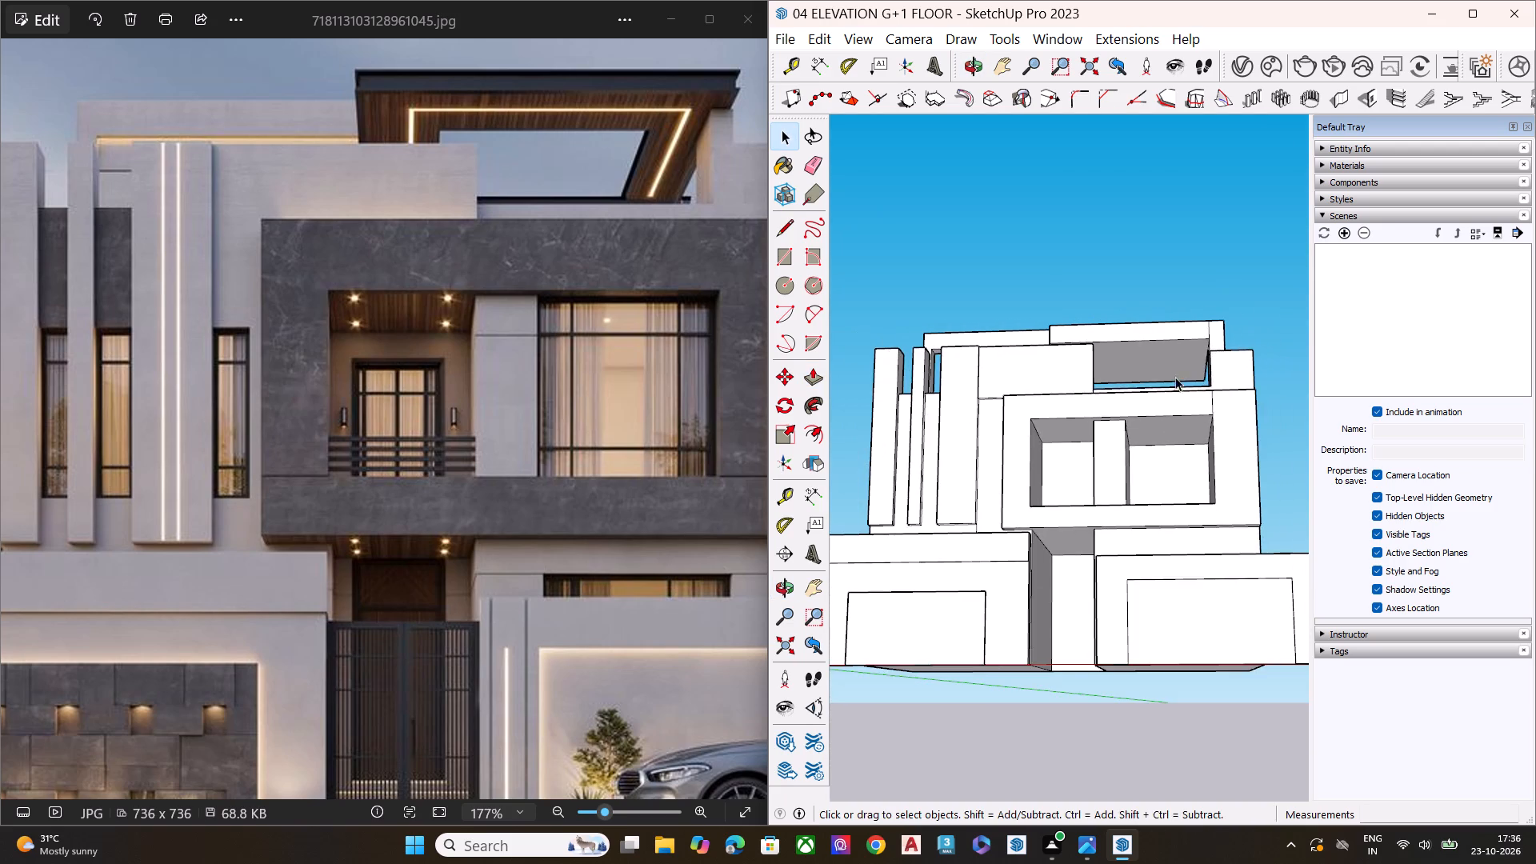
pyautogui.moveTo(1175, 378); pyautogui.dragTo(1171, 350, button='middle')
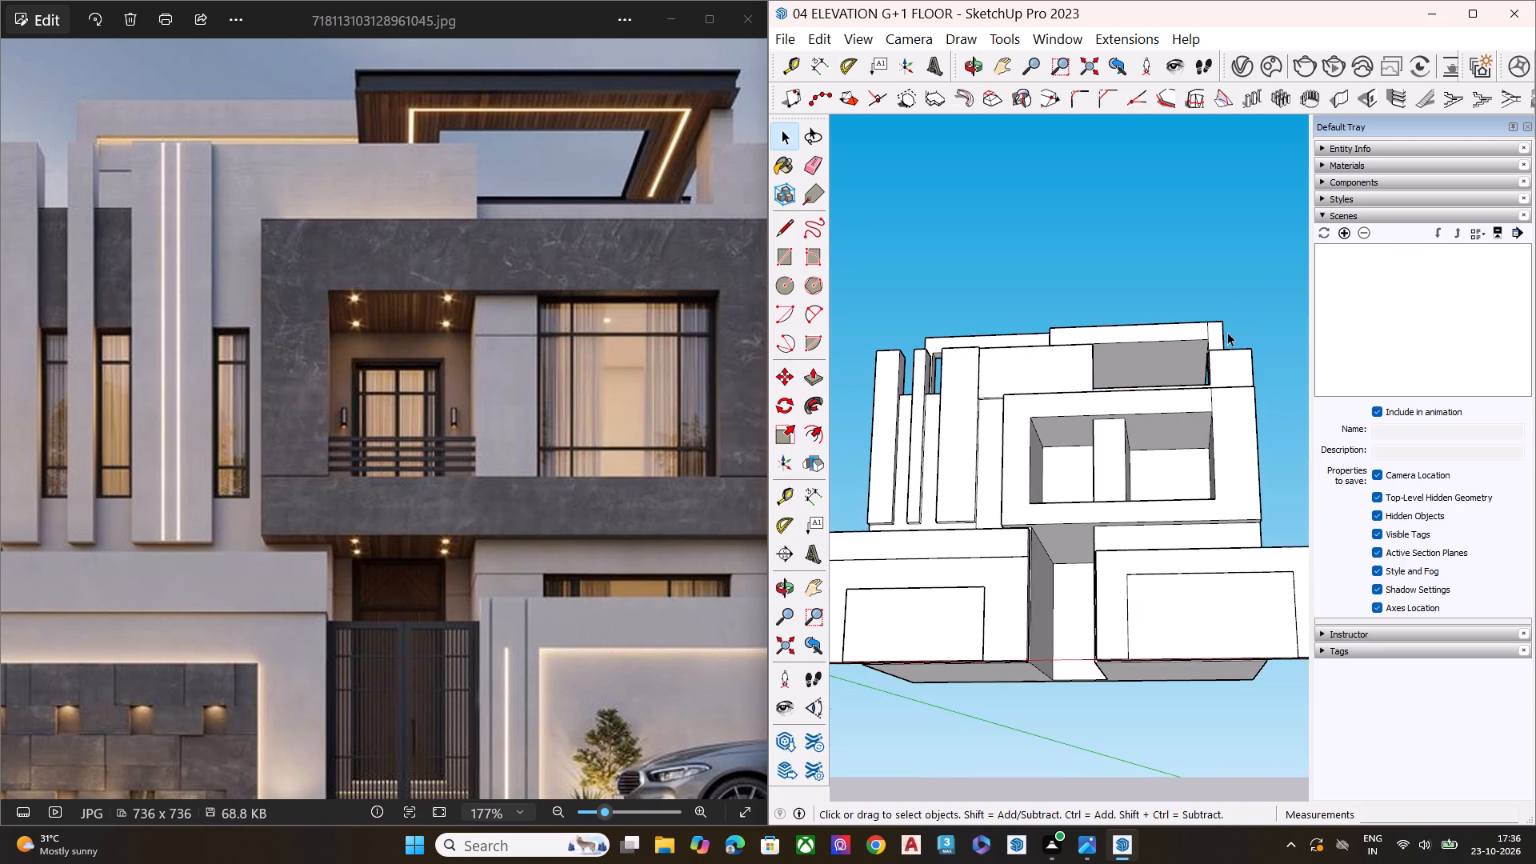
pyautogui.scroll(6, 1226, 333)
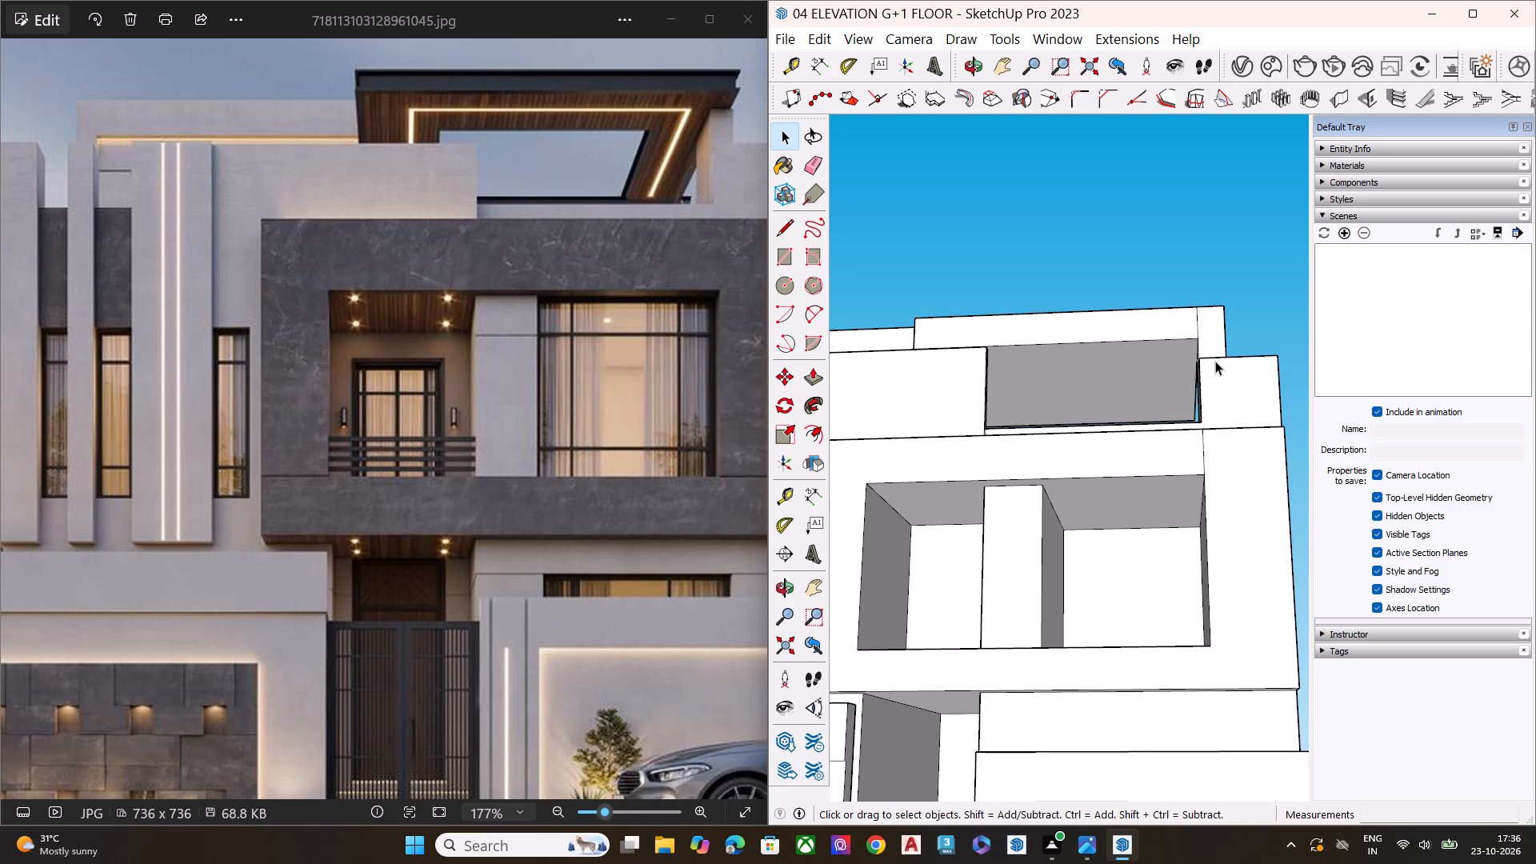
pyautogui.moveTo(1214, 360); pyautogui.dragTo(1195, 581, button='middle')
pyautogui.scroll(7, 1199, 328)
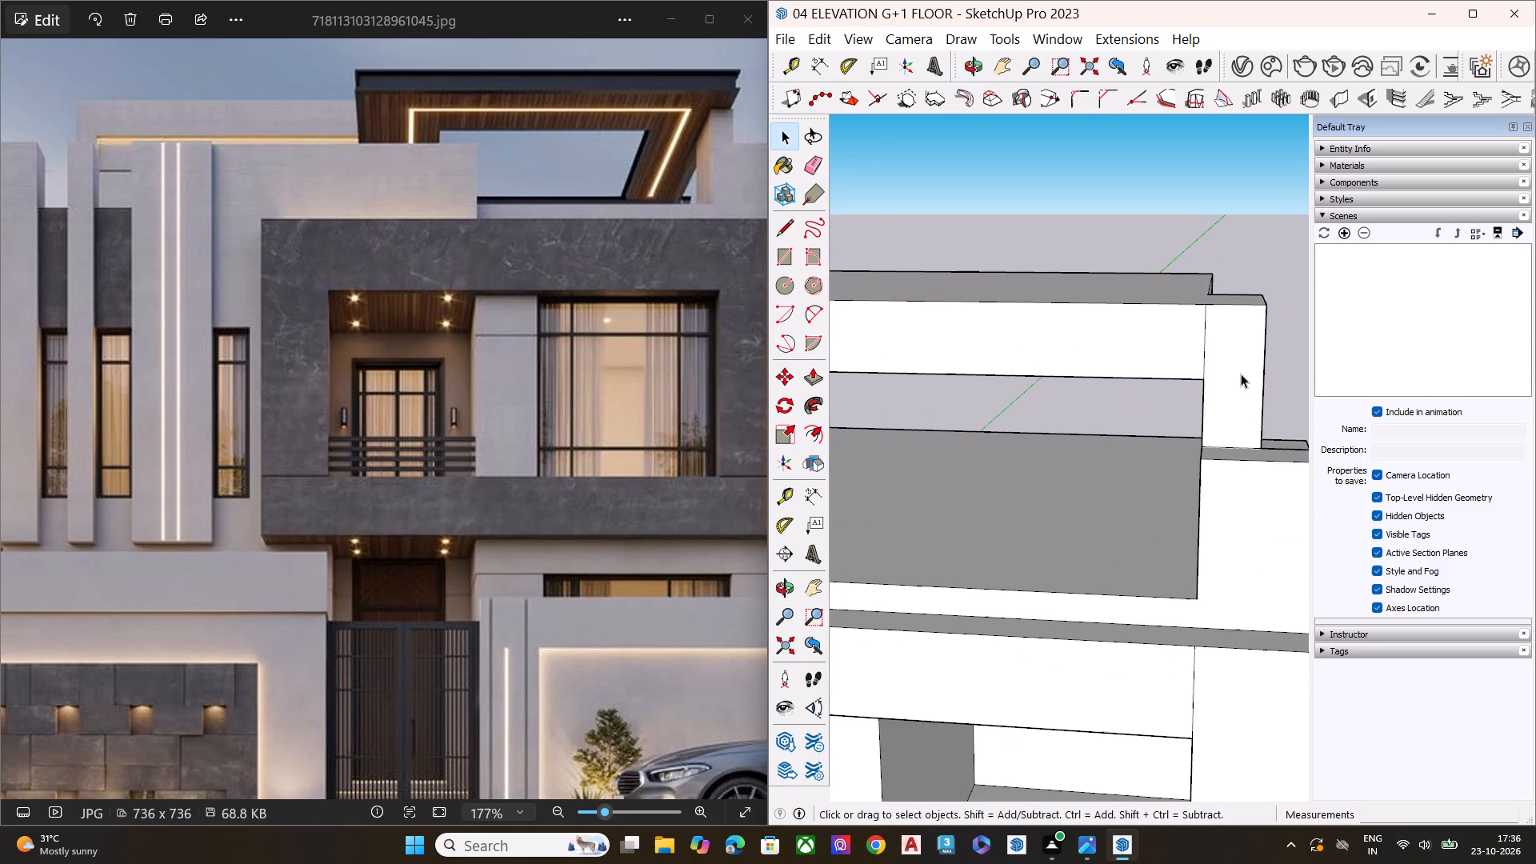
pyautogui.scroll(1, 1238, 375)
pyautogui.moveTo(1238, 375); pyautogui.dragTo(913, 482, button='middle')
pyautogui.scroll(-7, 960, 348)
pyautogui.click(1126, 336)
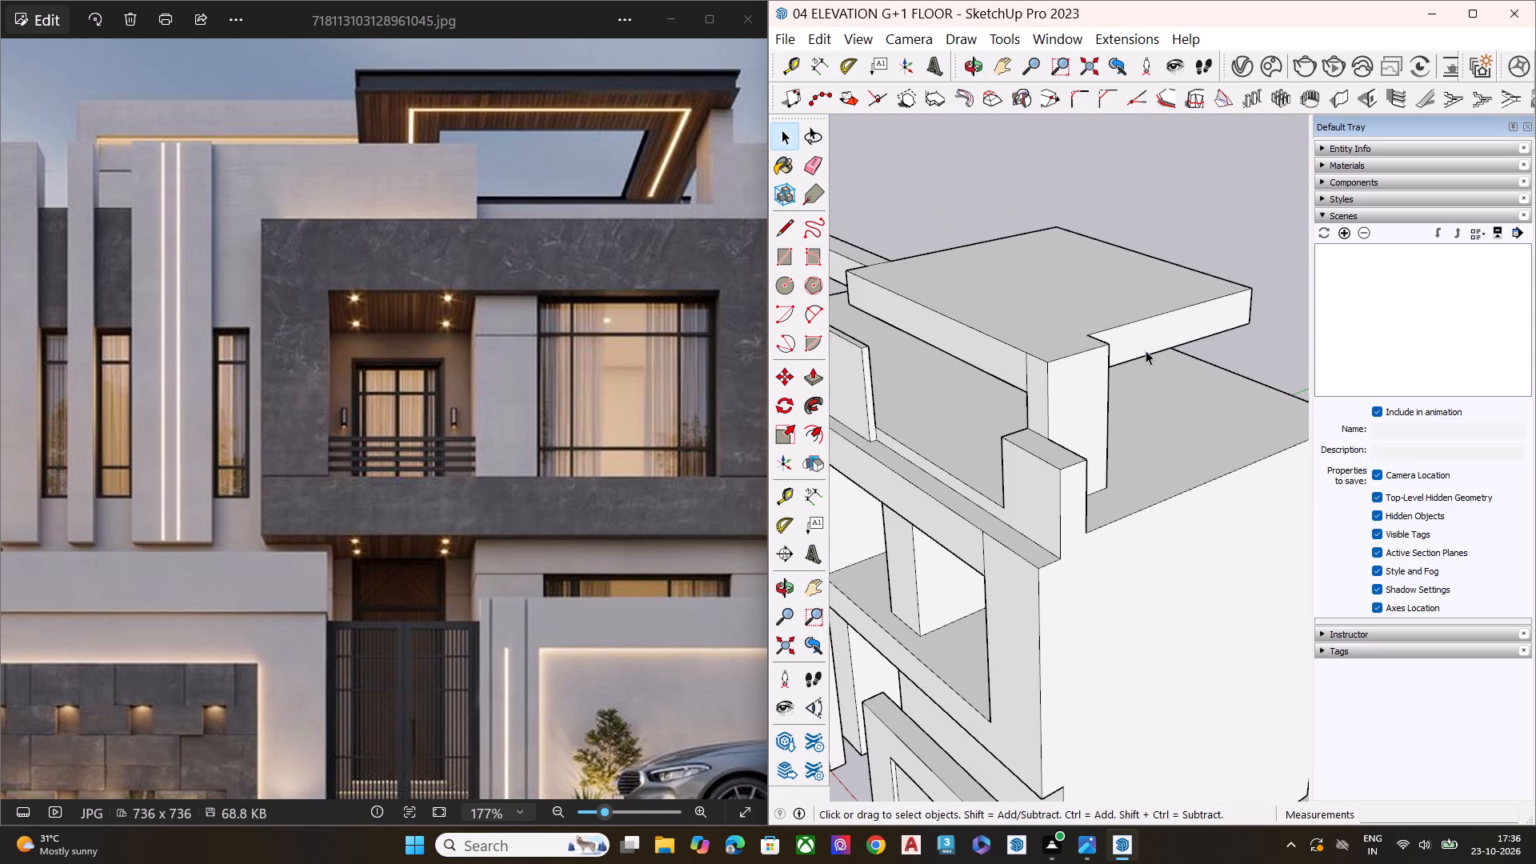
pyautogui.moveTo(1141, 356); pyautogui.dragTo(1140, 438, button='middle')
pyautogui.scroll(-1, 1139, 383)
pyautogui.press('p')
pyautogui.click(1111, 370)
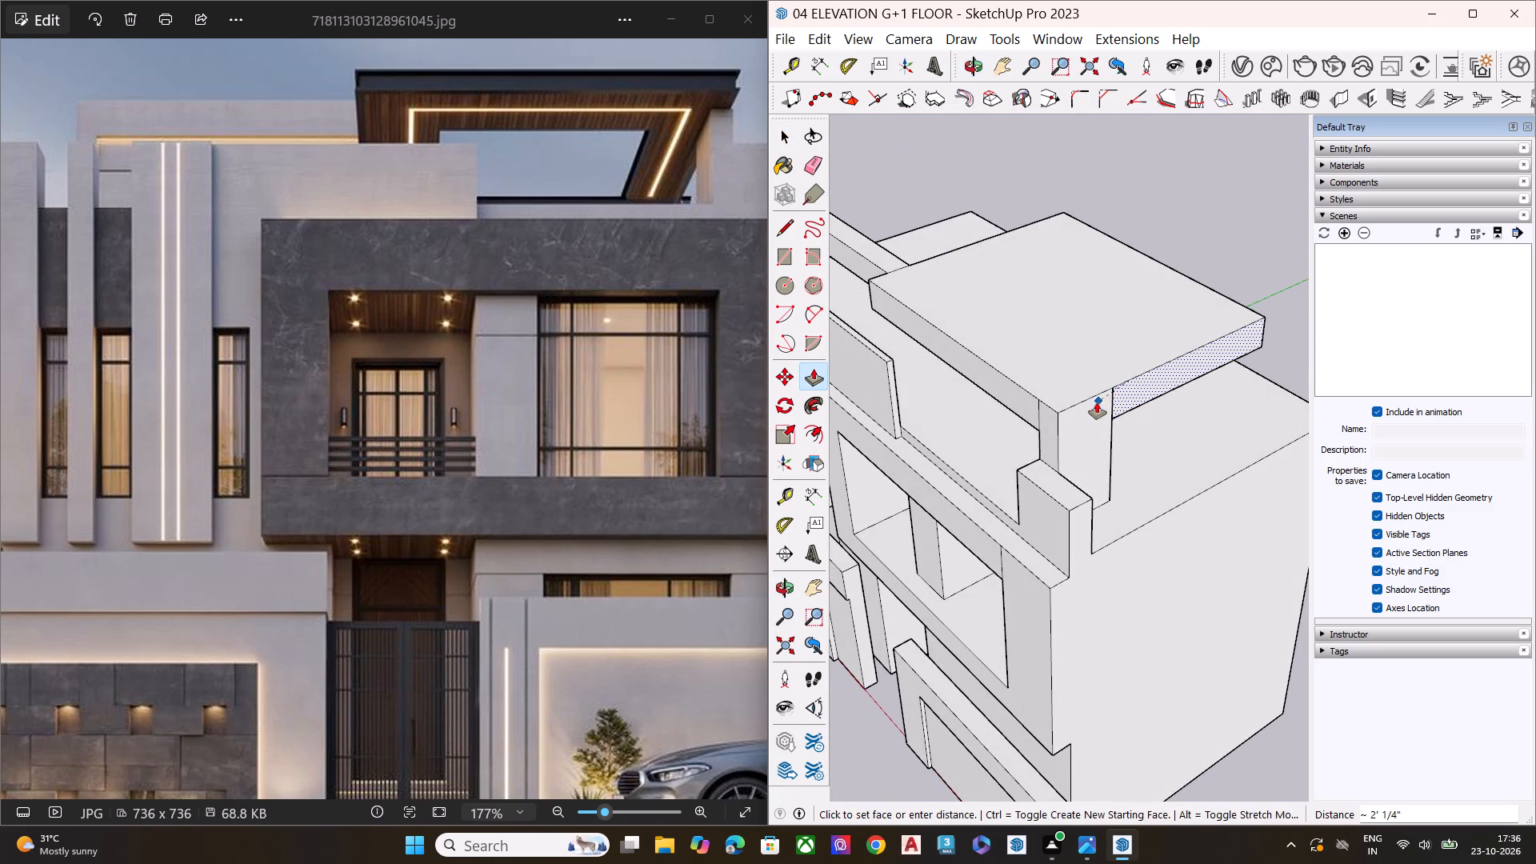
pyautogui.click(1060, 426)
pyautogui.press('space')
# Erase the vertical edge between the canopy slab and the roof pier on the front face.
pyautogui.moveTo(1034, 428); pyautogui.dragTo(1239, 311, button='middle')
pyautogui.scroll(2, 1140, 358)
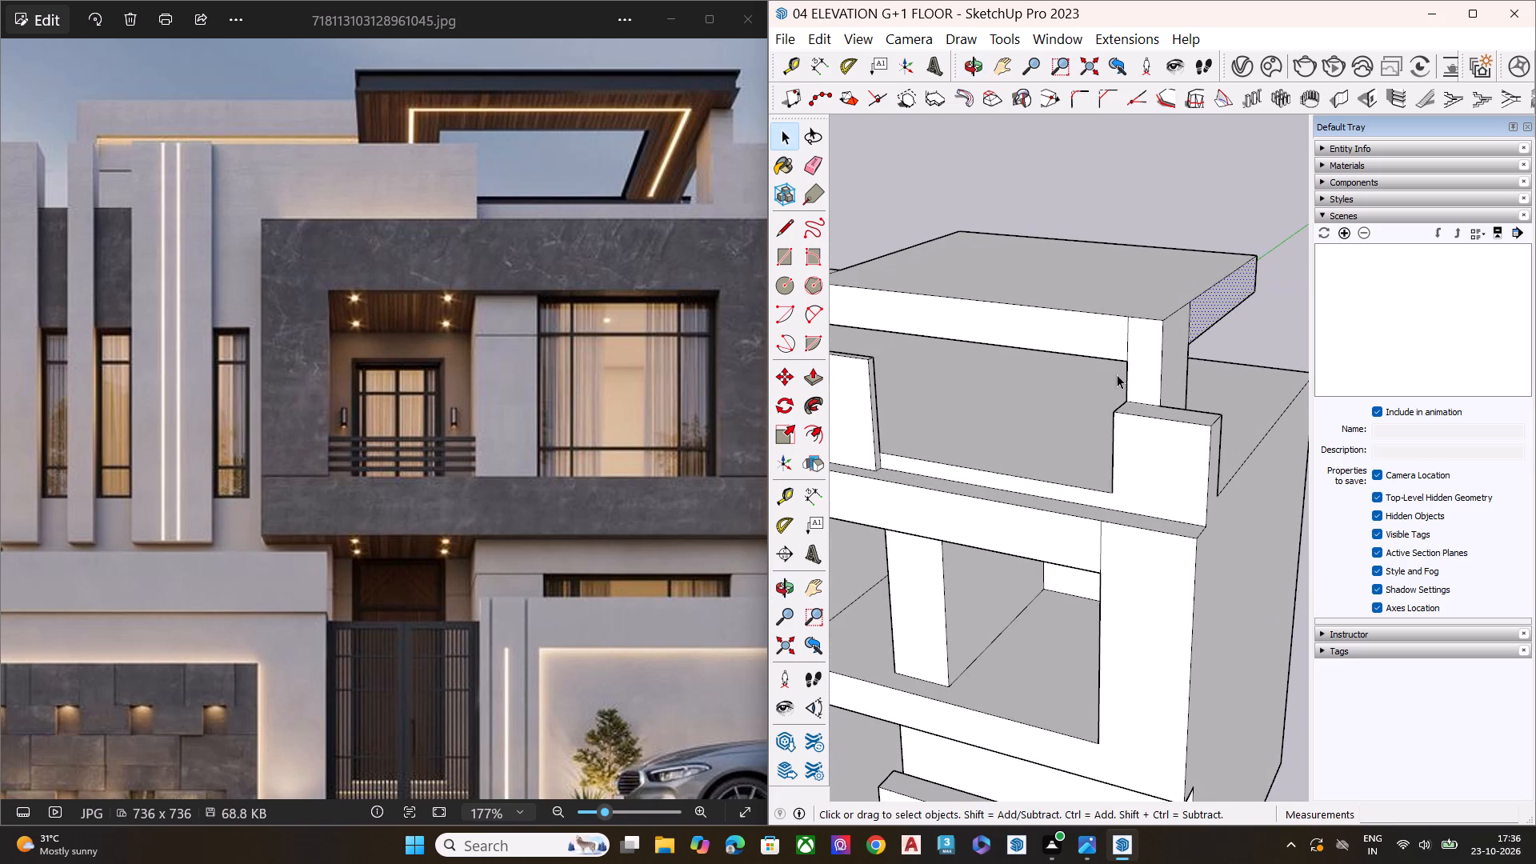
pyautogui.press('e')
pyautogui.click(1126, 334)
pyautogui.press('space')
# Draw a line across the roof pier's front face at the level of the canopy slab's underside.
pyautogui.moveTo(1158, 378); pyautogui.dragTo(1162, 362, button='middle')
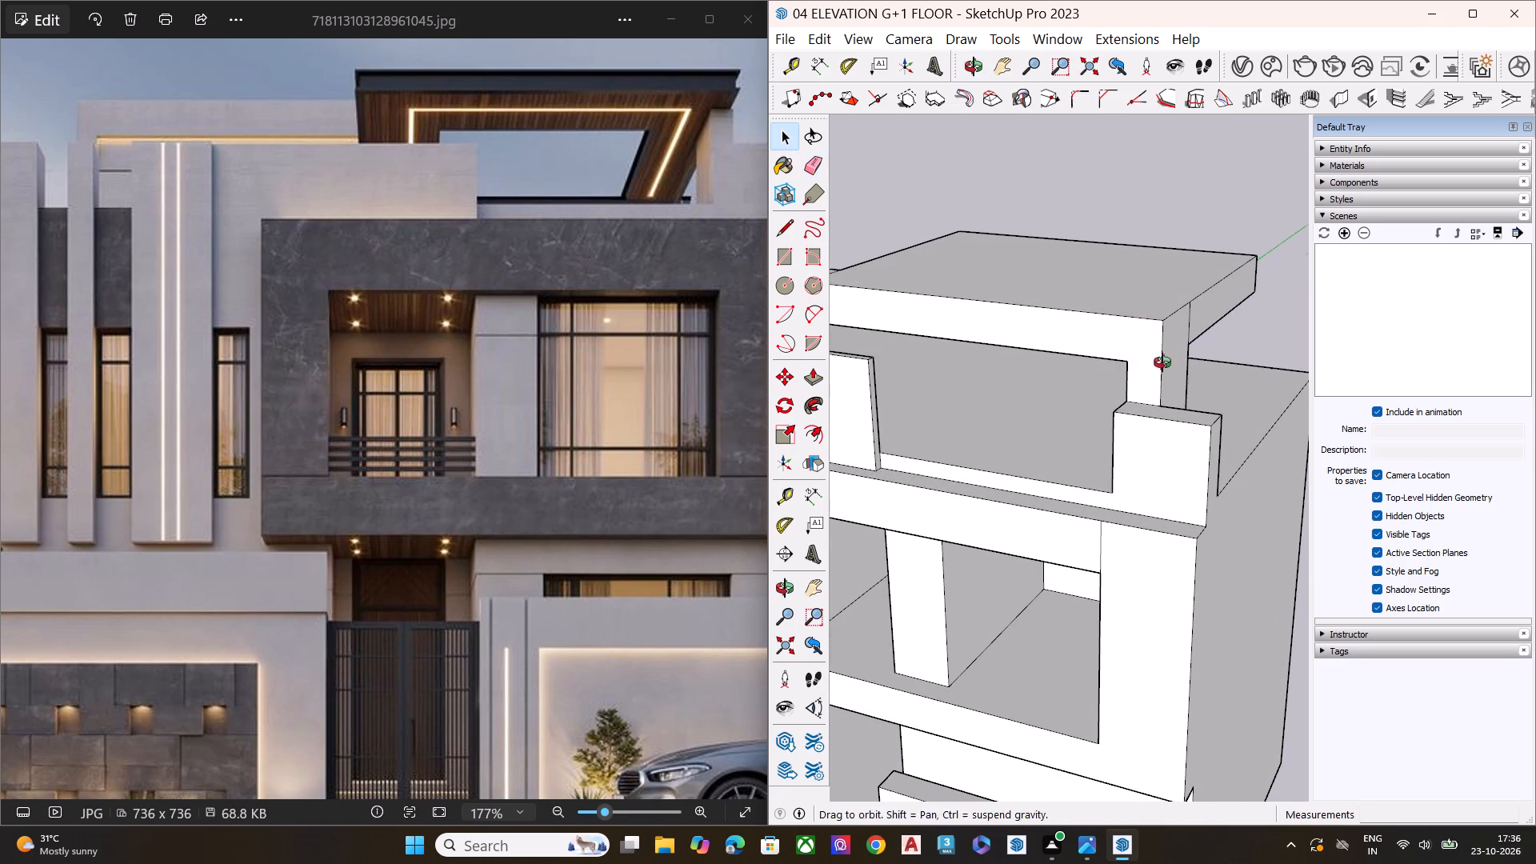
pyautogui.moveTo(1162, 362); pyautogui.dragTo(1234, 308, button='middle')
pyautogui.press('l')
pyautogui.click(1146, 339)
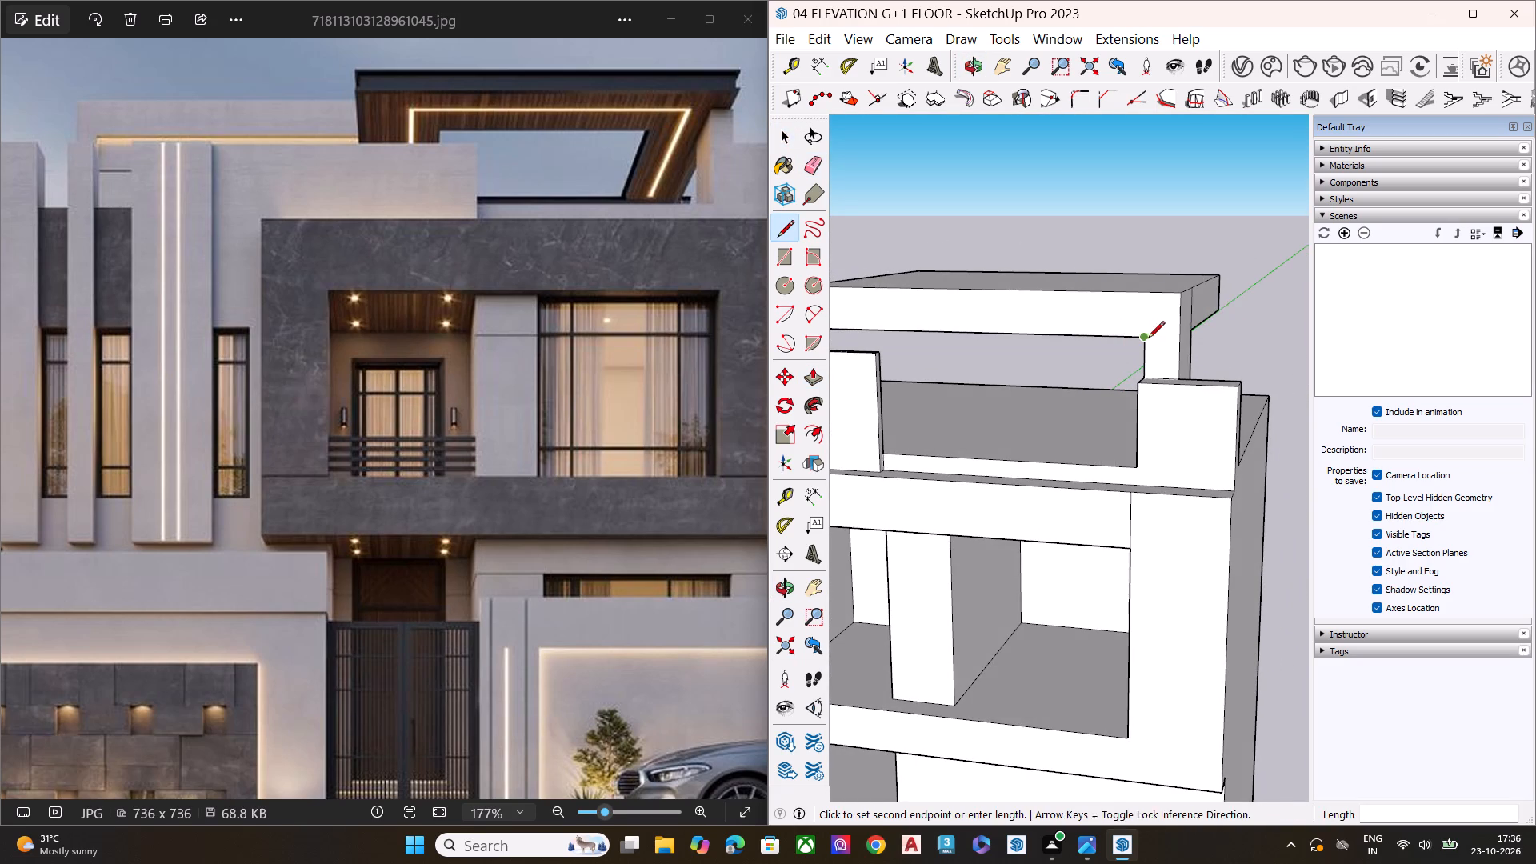
pyautogui.click(1182, 336)
pyautogui.press('space')
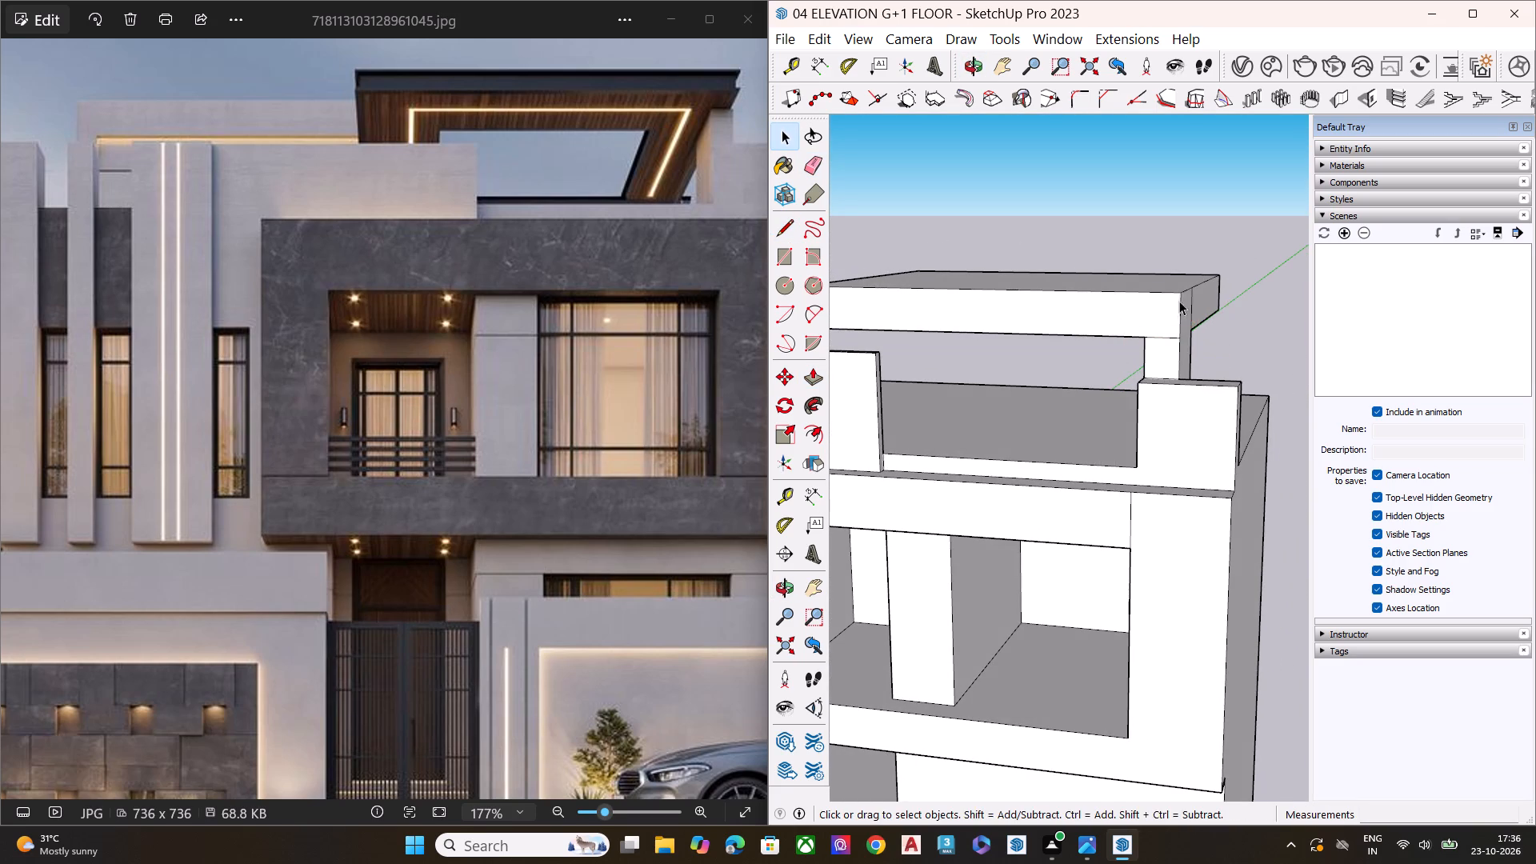
# Push/Pull the rear face of the roof pier slightly inward beneath the canopy slab.
pyautogui.moveTo(1185, 302); pyautogui.dragTo(847, 330, button='middle')
pyautogui.scroll(4, 1077, 311)
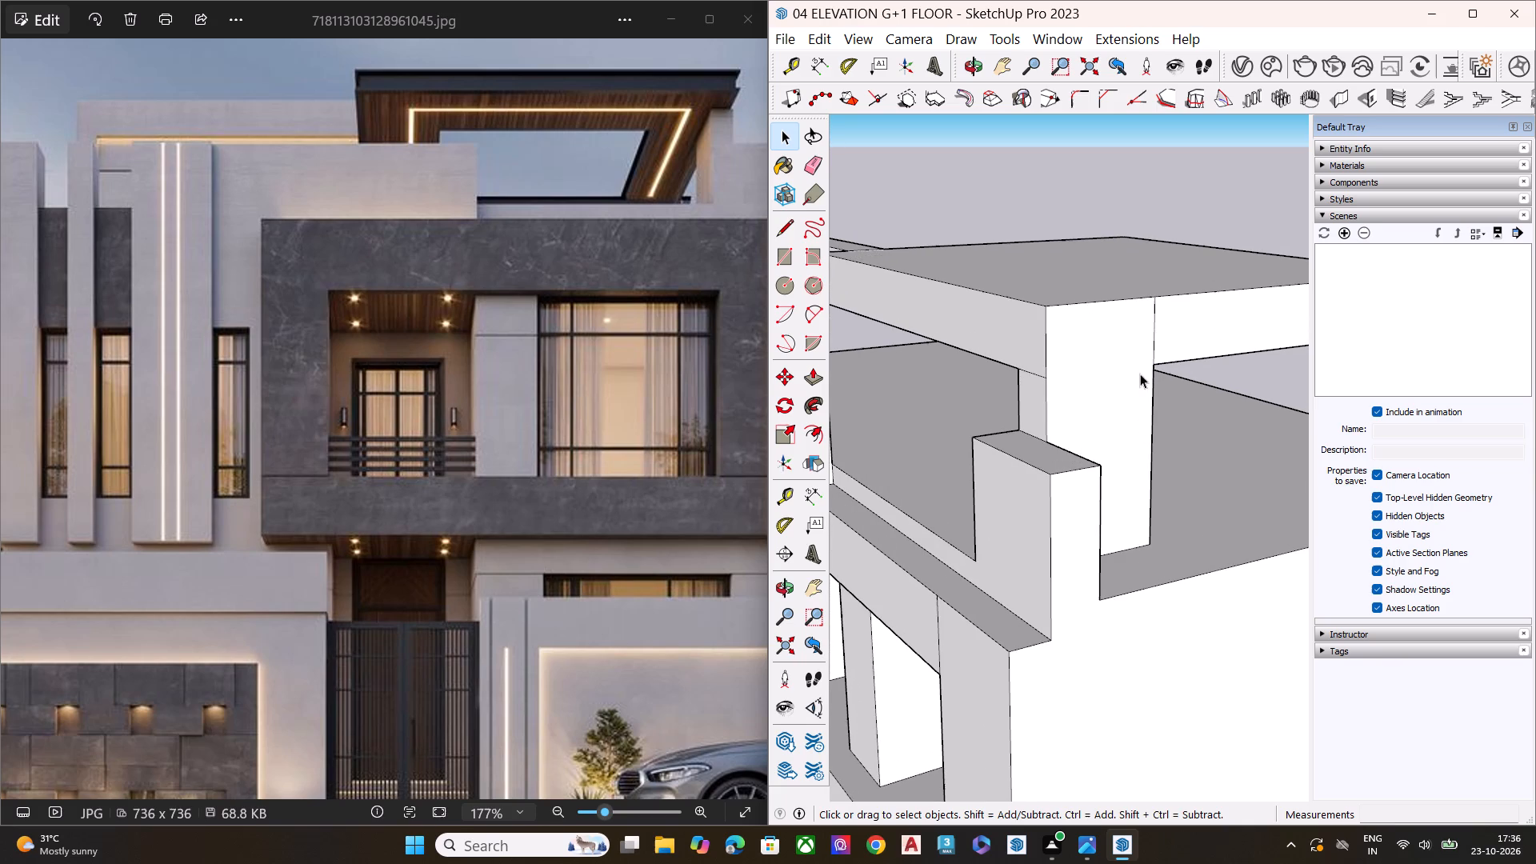
pyautogui.moveTo(1158, 410); pyautogui.dragTo(788, 342, button='middle')
pyautogui.scroll(-1, 994, 374)
pyautogui.scroll(4, 996, 375)
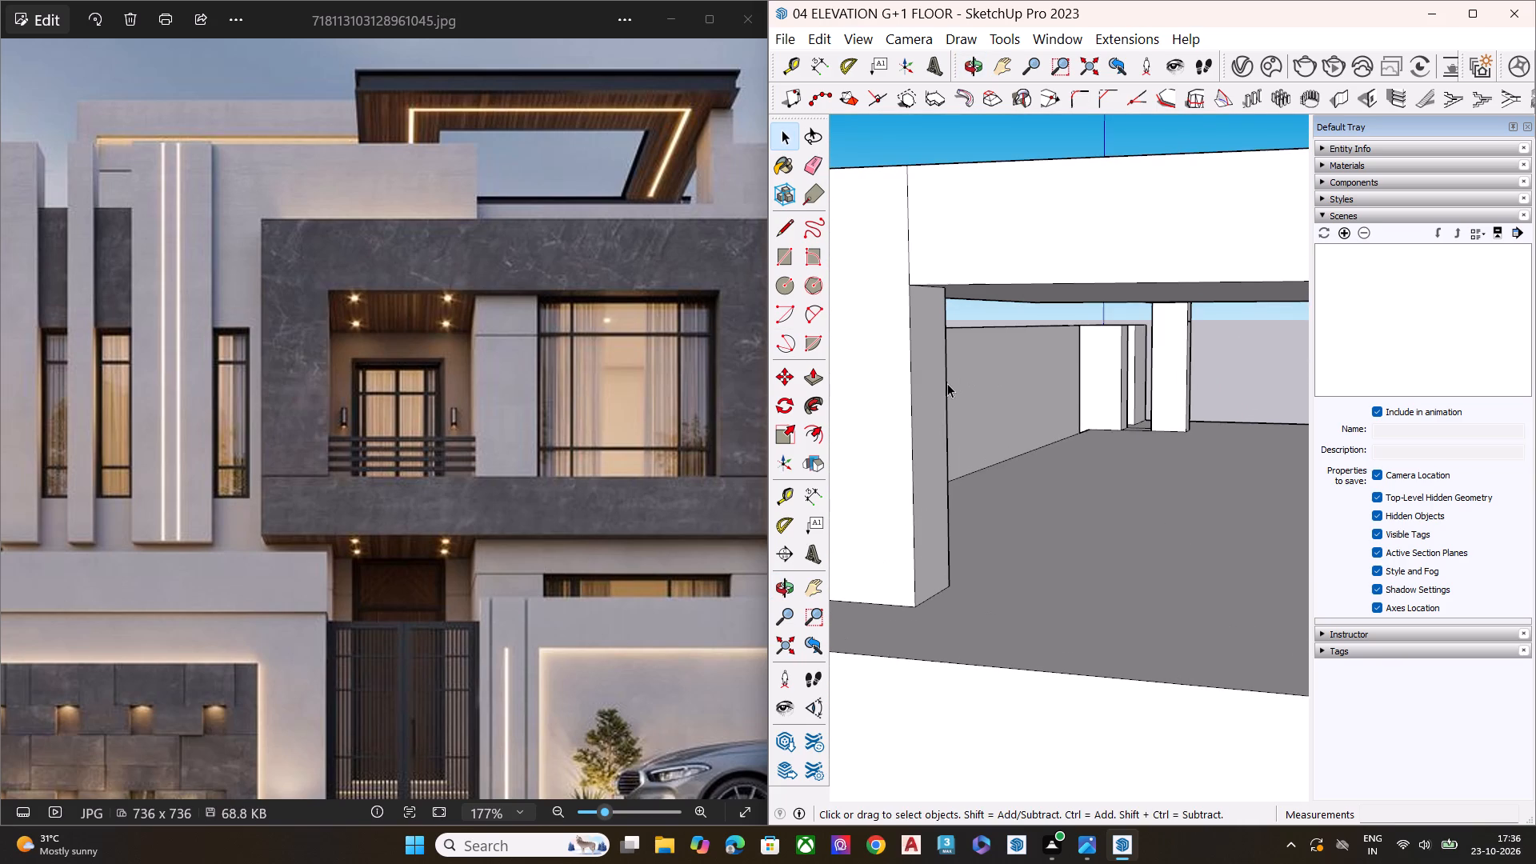
pyautogui.scroll(-7, 947, 383)
pyautogui.middleClick(942, 382)
pyautogui.click(942, 382)
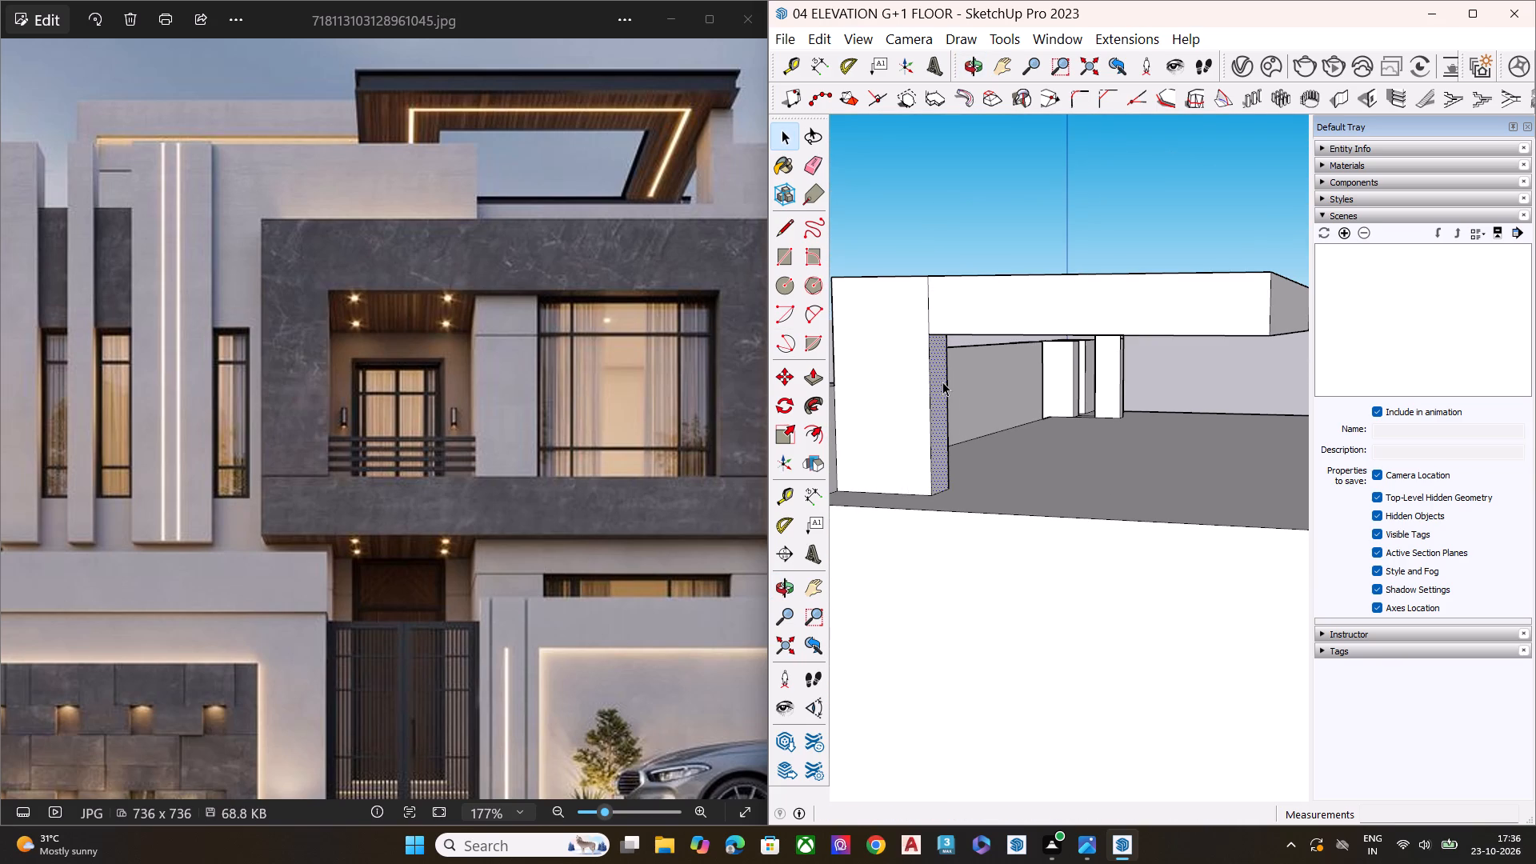
pyautogui.press('p')
pyautogui.click(942, 382)
pyautogui.click(936, 390)
pyautogui.press('space')
pyautogui.click(987, 236)
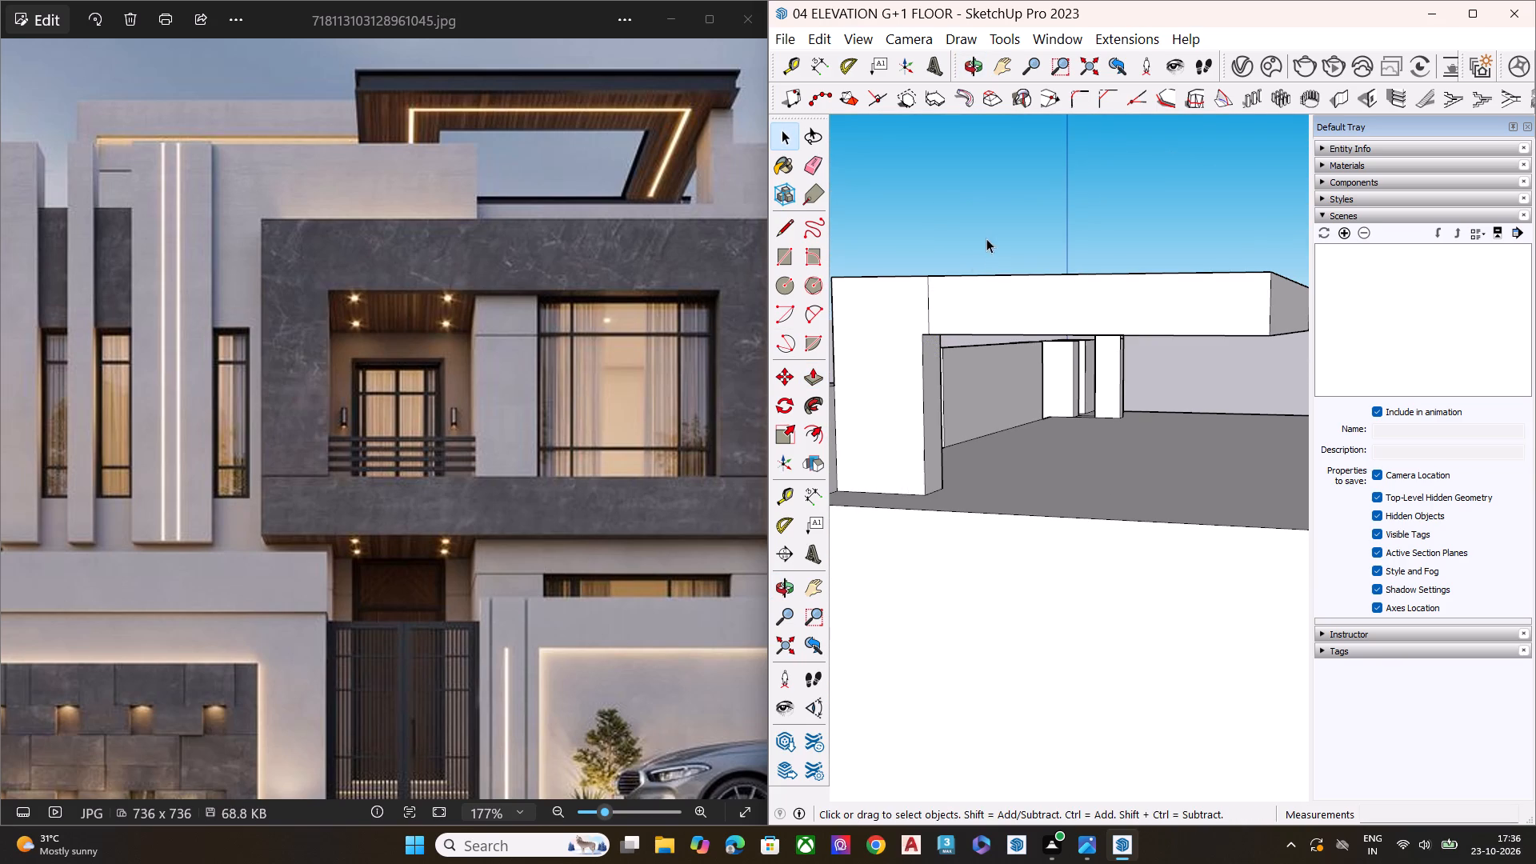
# Delete the vertical edge between the canopy slab and the roof pier on the outer side face.
pyautogui.click(928, 304)
pyautogui.press('Delete')
# Review the whole front elevation and its rooftop canopy against the reference photo.
pyautogui.scroll(-7, 967, 339)
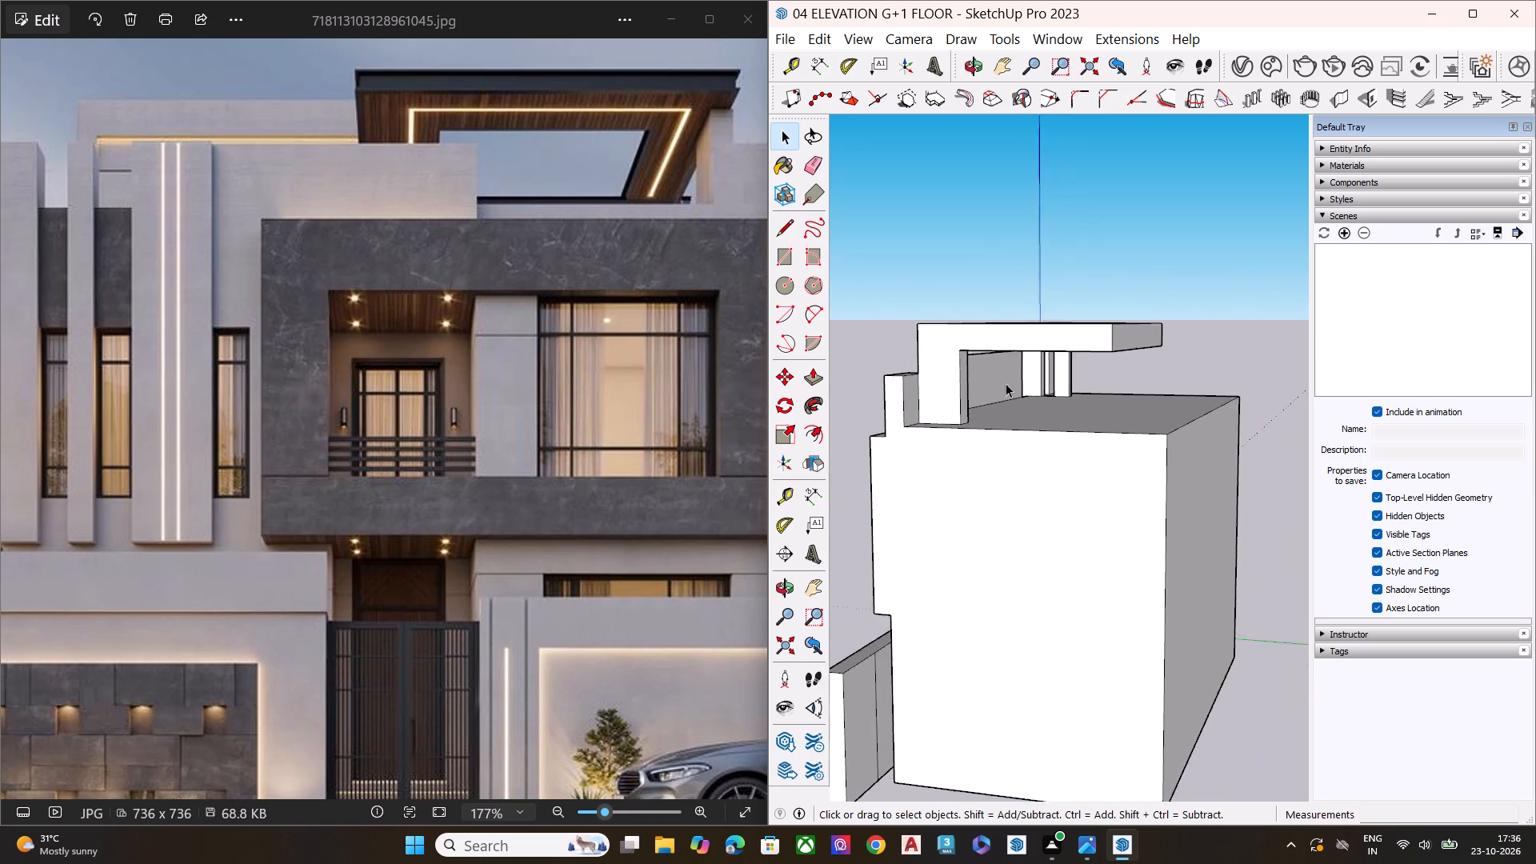
pyautogui.scroll(-1, 1006, 383)
pyautogui.moveTo(990, 390); pyautogui.dragTo(1277, 293, button='middle')
pyautogui.moveTo(1018, 416); pyautogui.dragTo(1259, 380, button='middle')
pyautogui.moveTo(1063, 426); pyautogui.dragTo(1290, 392, button='middle')
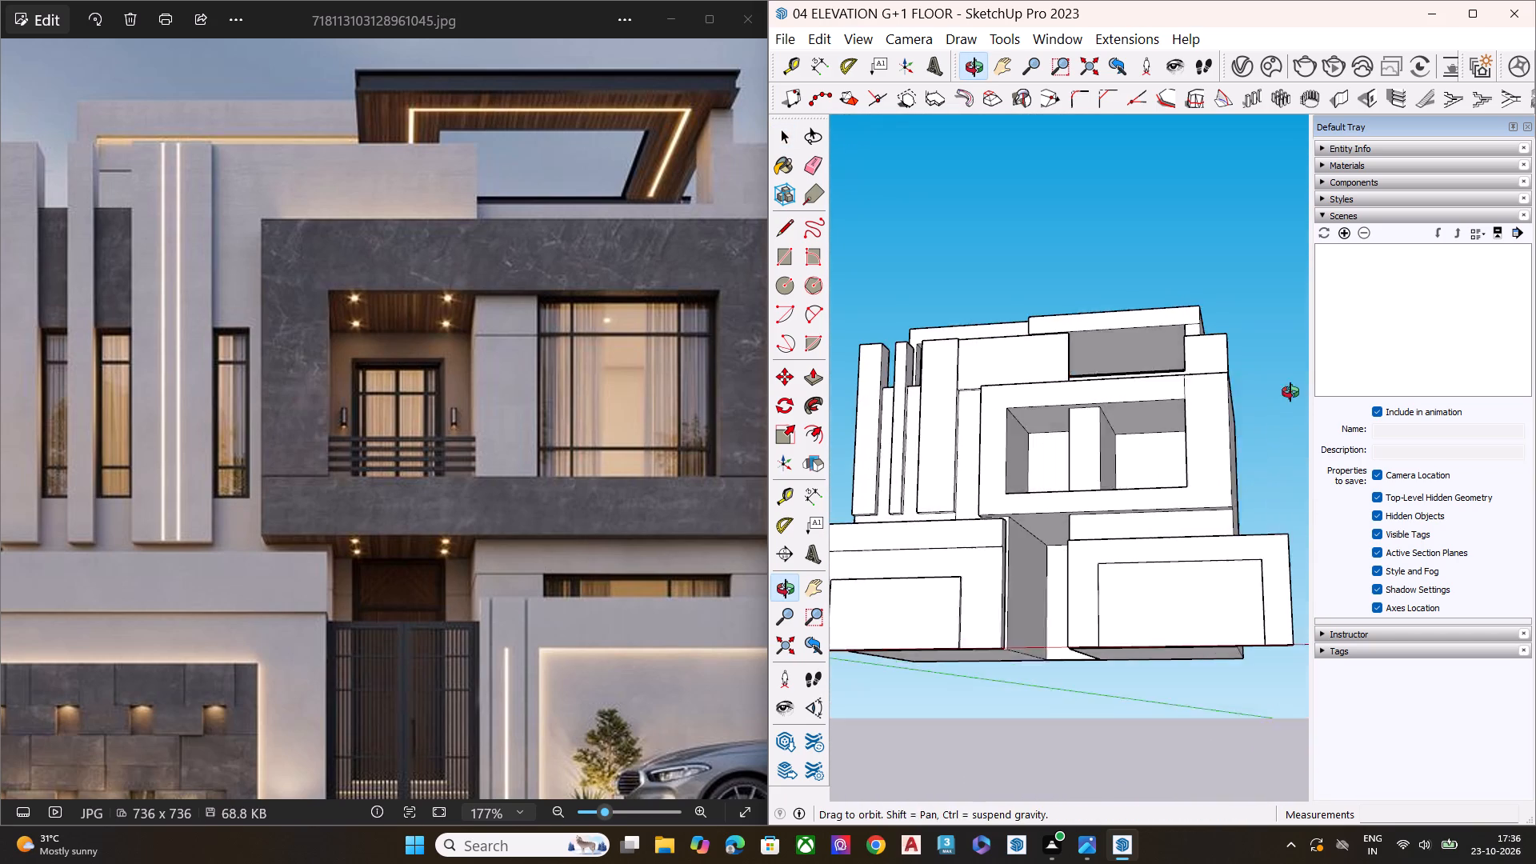
pyautogui.moveTo(1290, 392); pyautogui.dragTo(1302, 387, button='middle')
pyautogui.scroll(-5, 1086, 445)
pyautogui.moveTo(1102, 481); pyautogui.dragTo(1122, 531, button='middle')
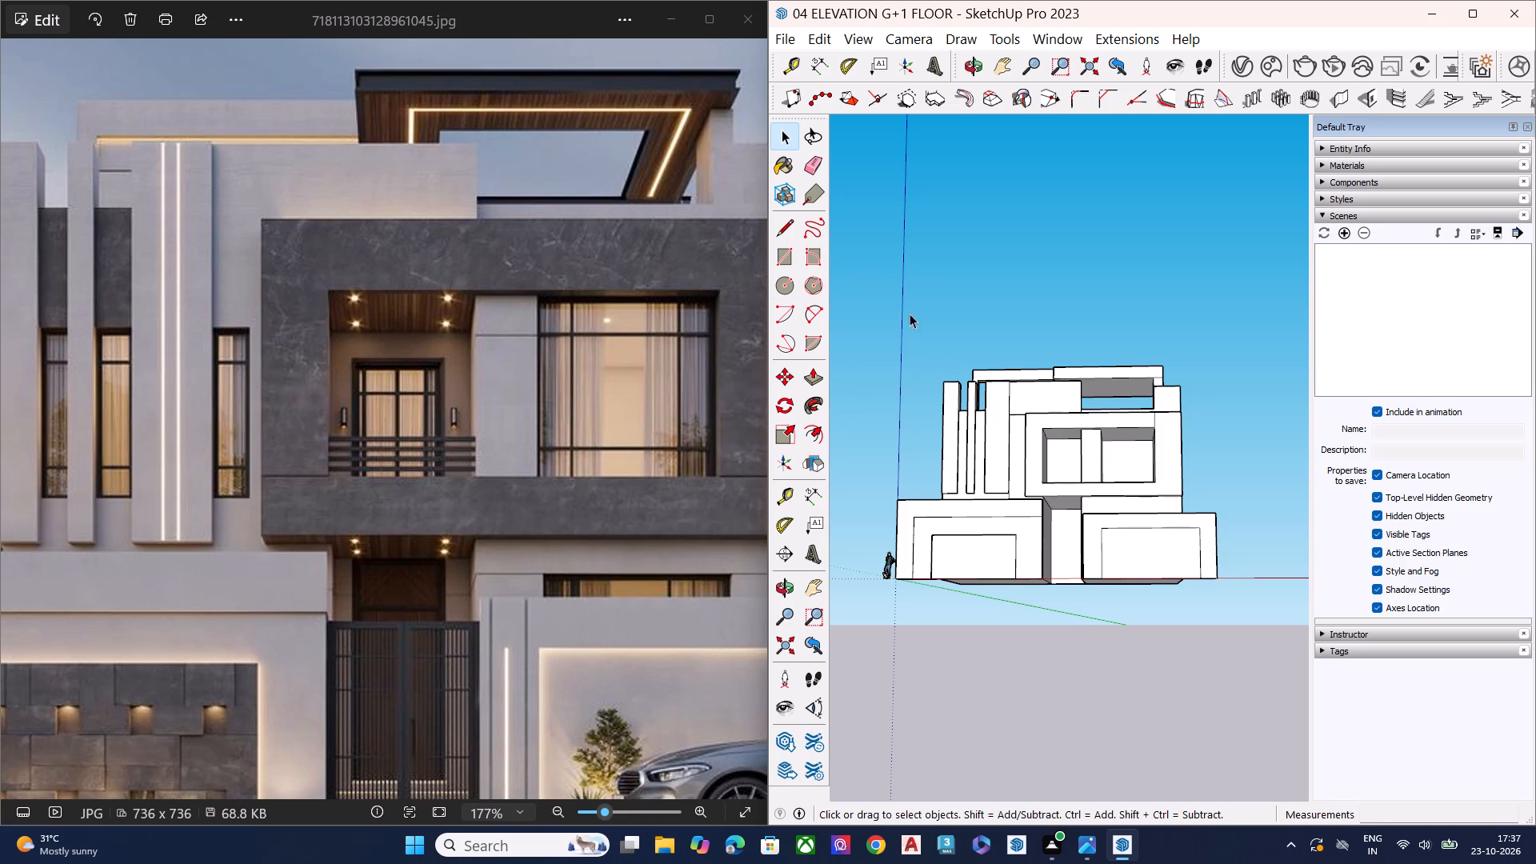
# Examine the rooftop canopy slab, its underside and the roof opening from above, front and below against the reference photo.
pyautogui.moveTo(1066, 478); pyautogui.dragTo(1101, 328, button='middle')
pyautogui.scroll(8, 1130, 368)
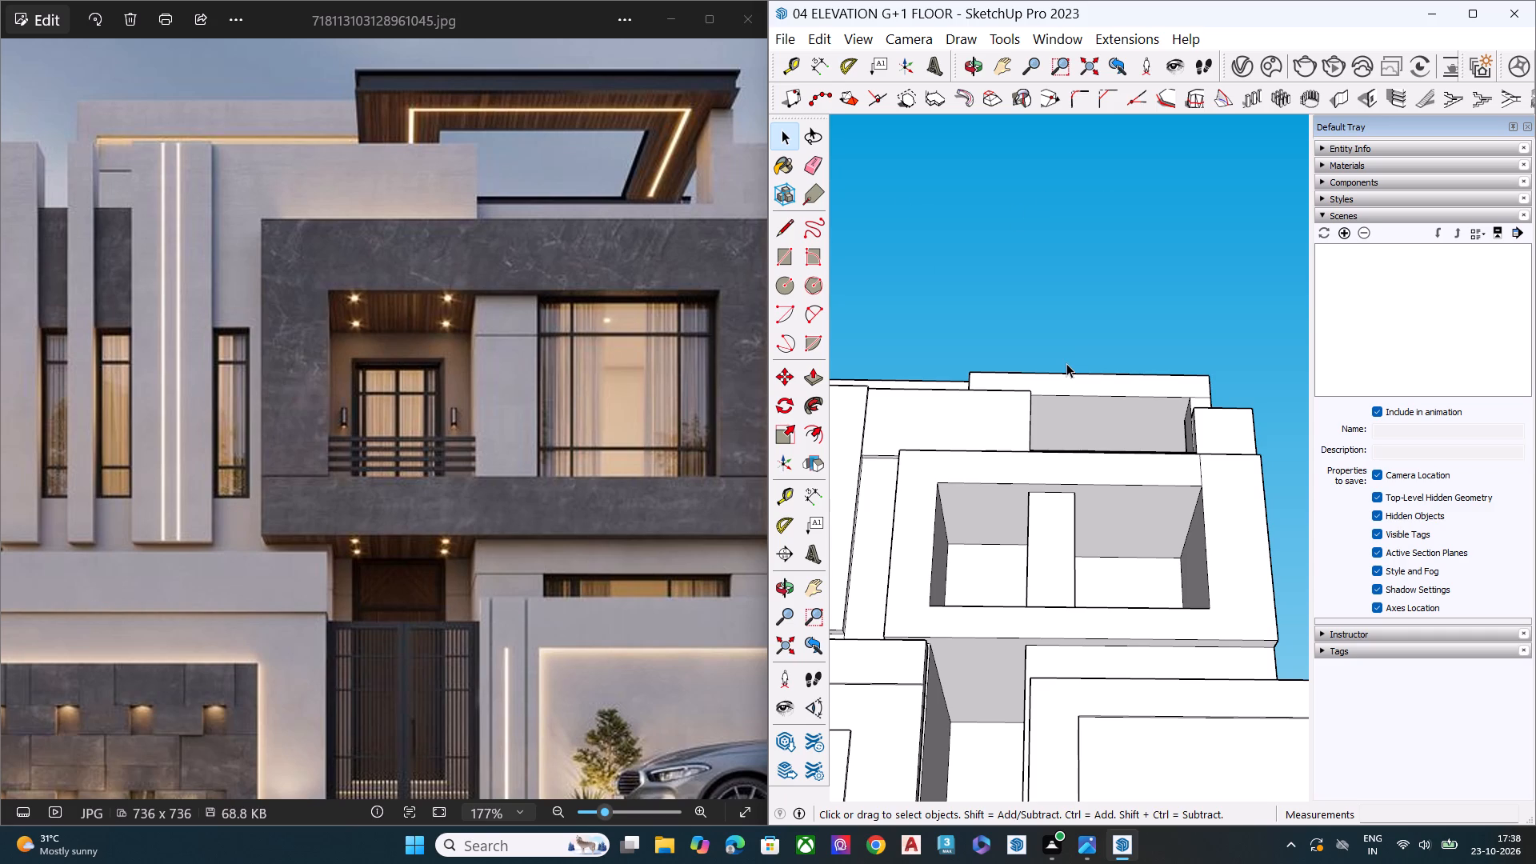
pyautogui.scroll(-5, 1145, 342)
pyautogui.moveTo(1106, 458); pyautogui.dragTo(1110, 518, button='middle')
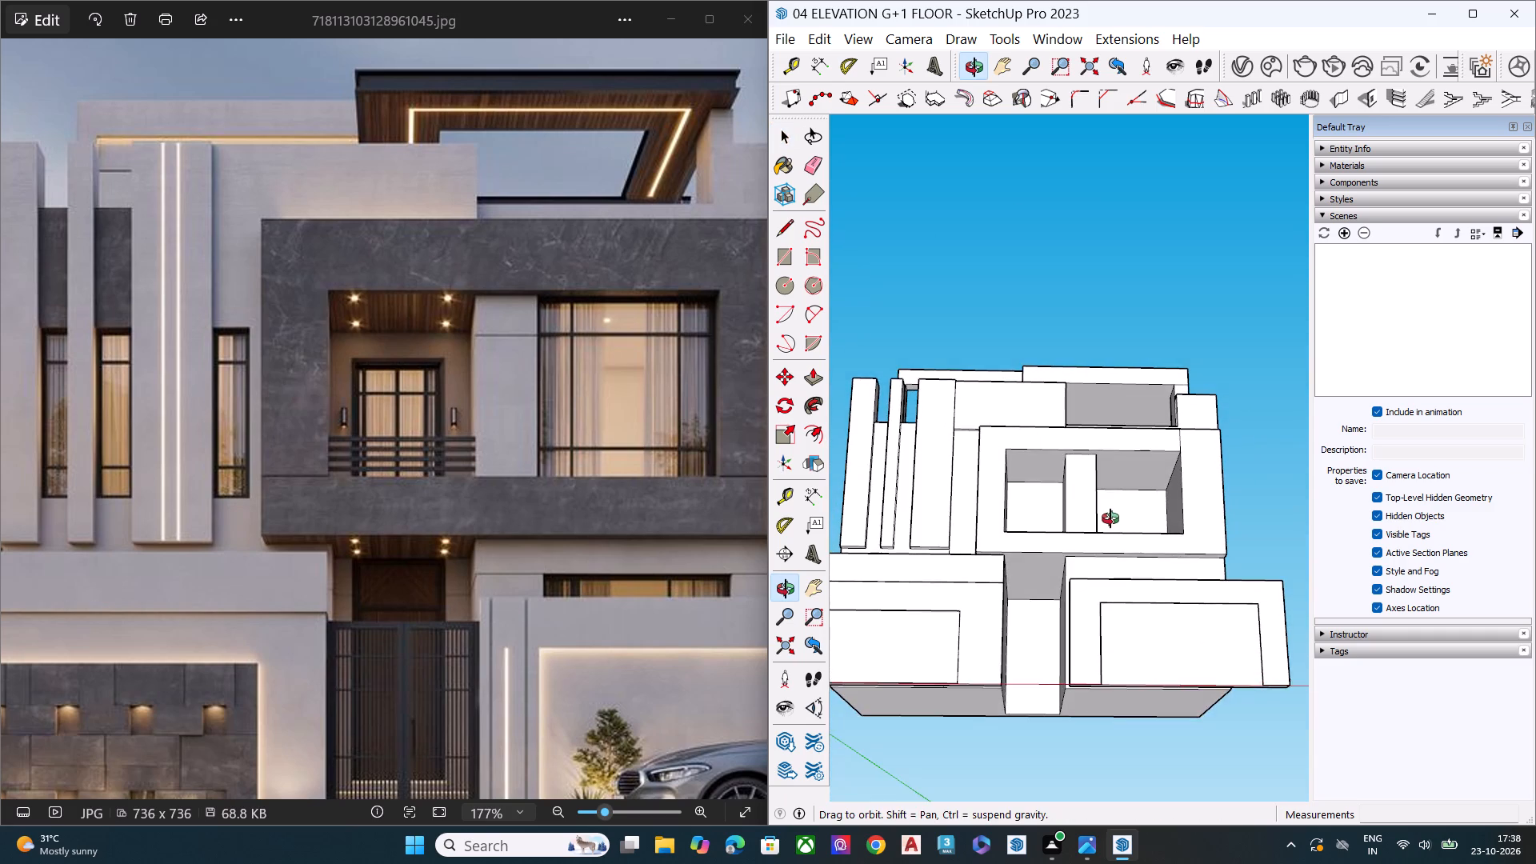
pyautogui.moveTo(1110, 518); pyautogui.dragTo(1110, 470, button='middle')
pyautogui.moveTo(1114, 429); pyautogui.dragTo(1115, 422, button='middle')
pyautogui.scroll(9, 1115, 422)
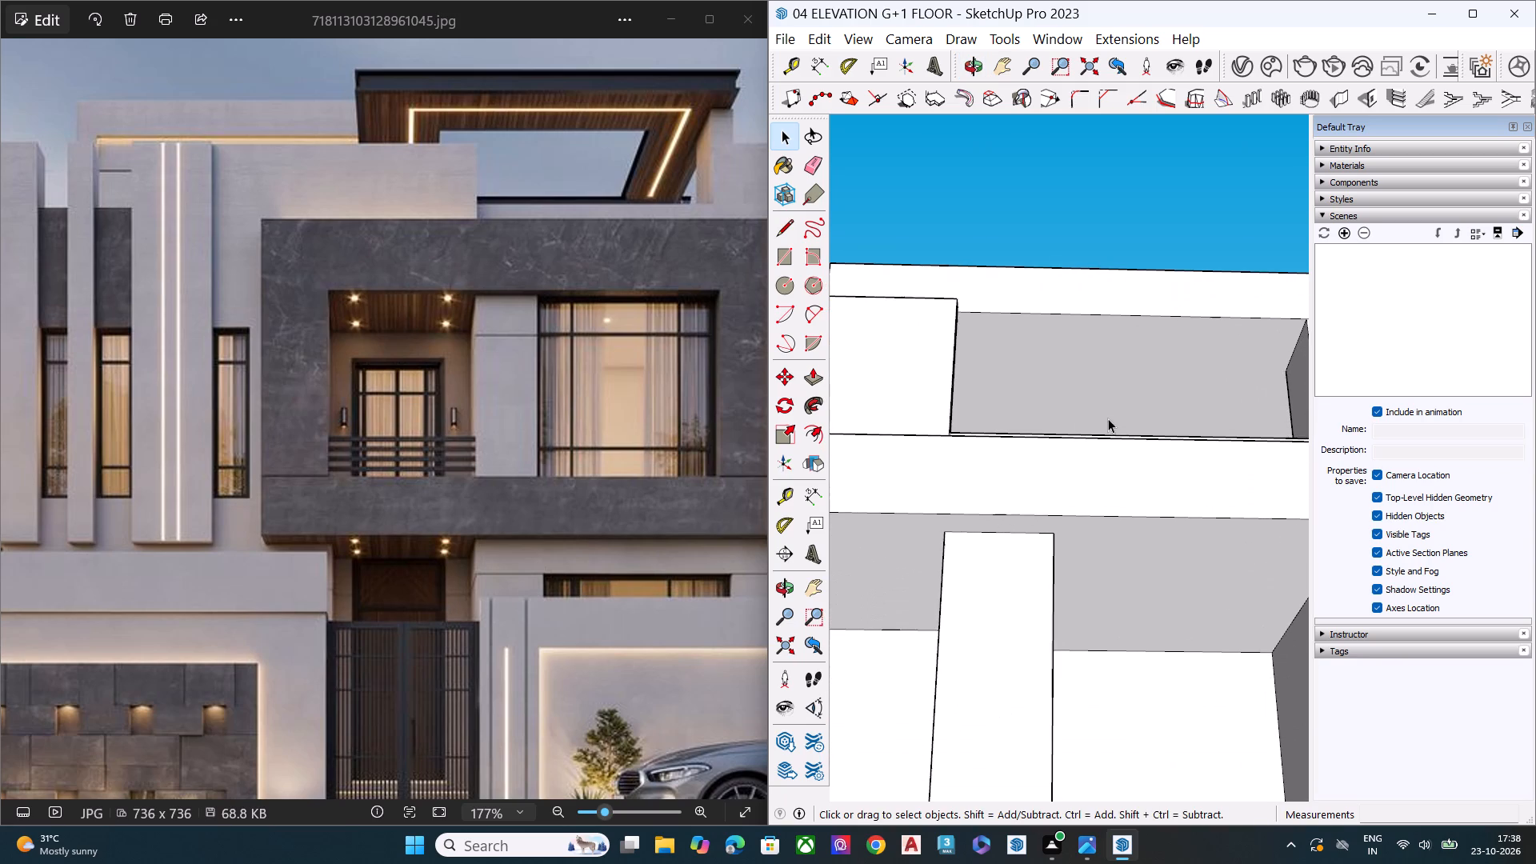
pyautogui.scroll(1, 1108, 418)
pyautogui.moveTo(1059, 408); pyautogui.dragTo(1041, 639, button='middle')
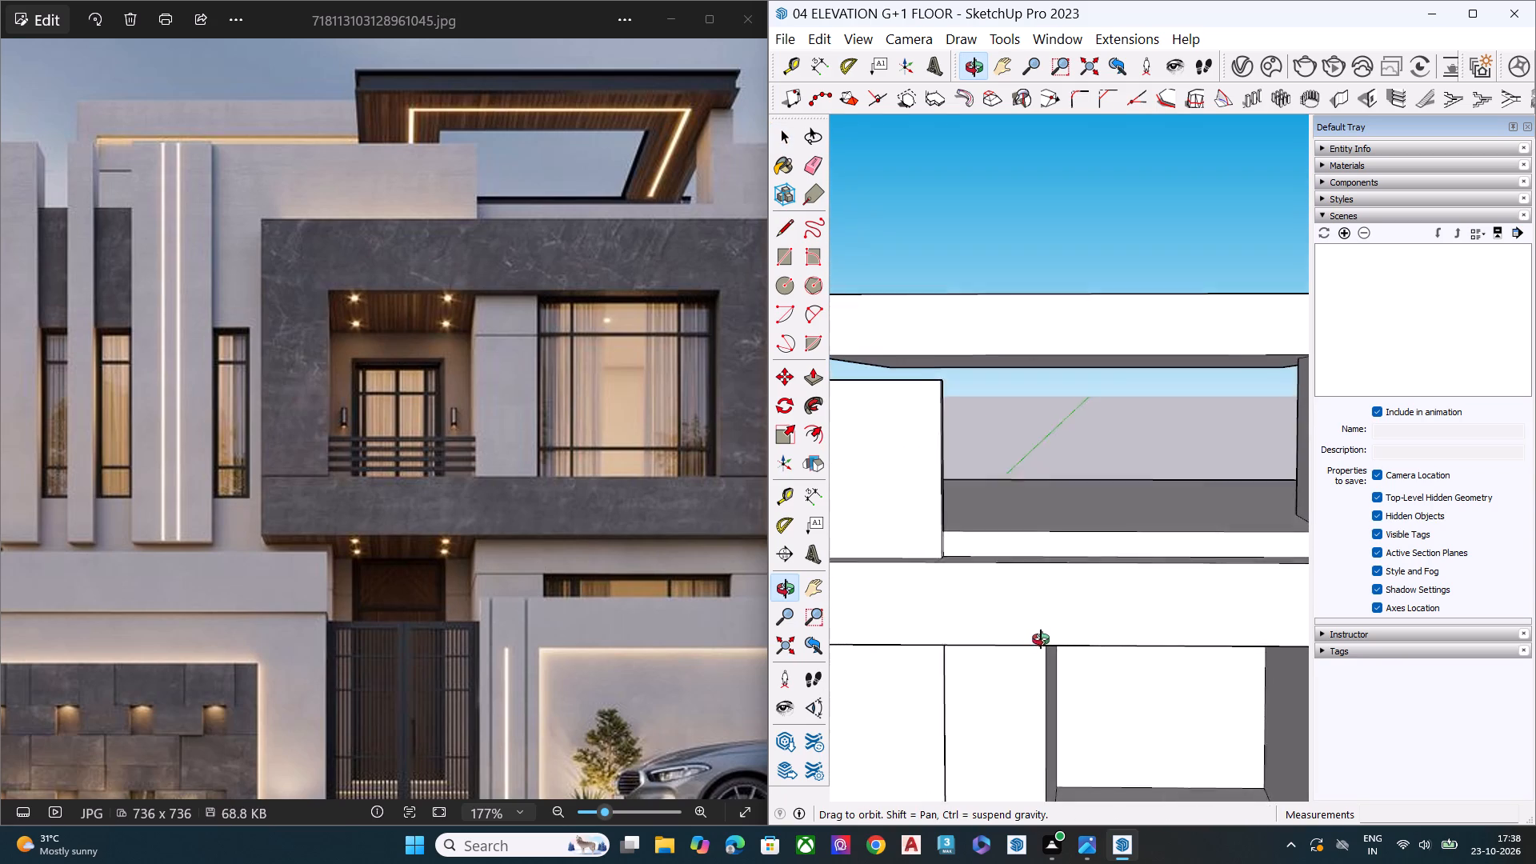
pyautogui.moveTo(1041, 639); pyautogui.dragTo(1061, 626, button='middle')
pyautogui.scroll(-5, 1114, 385)
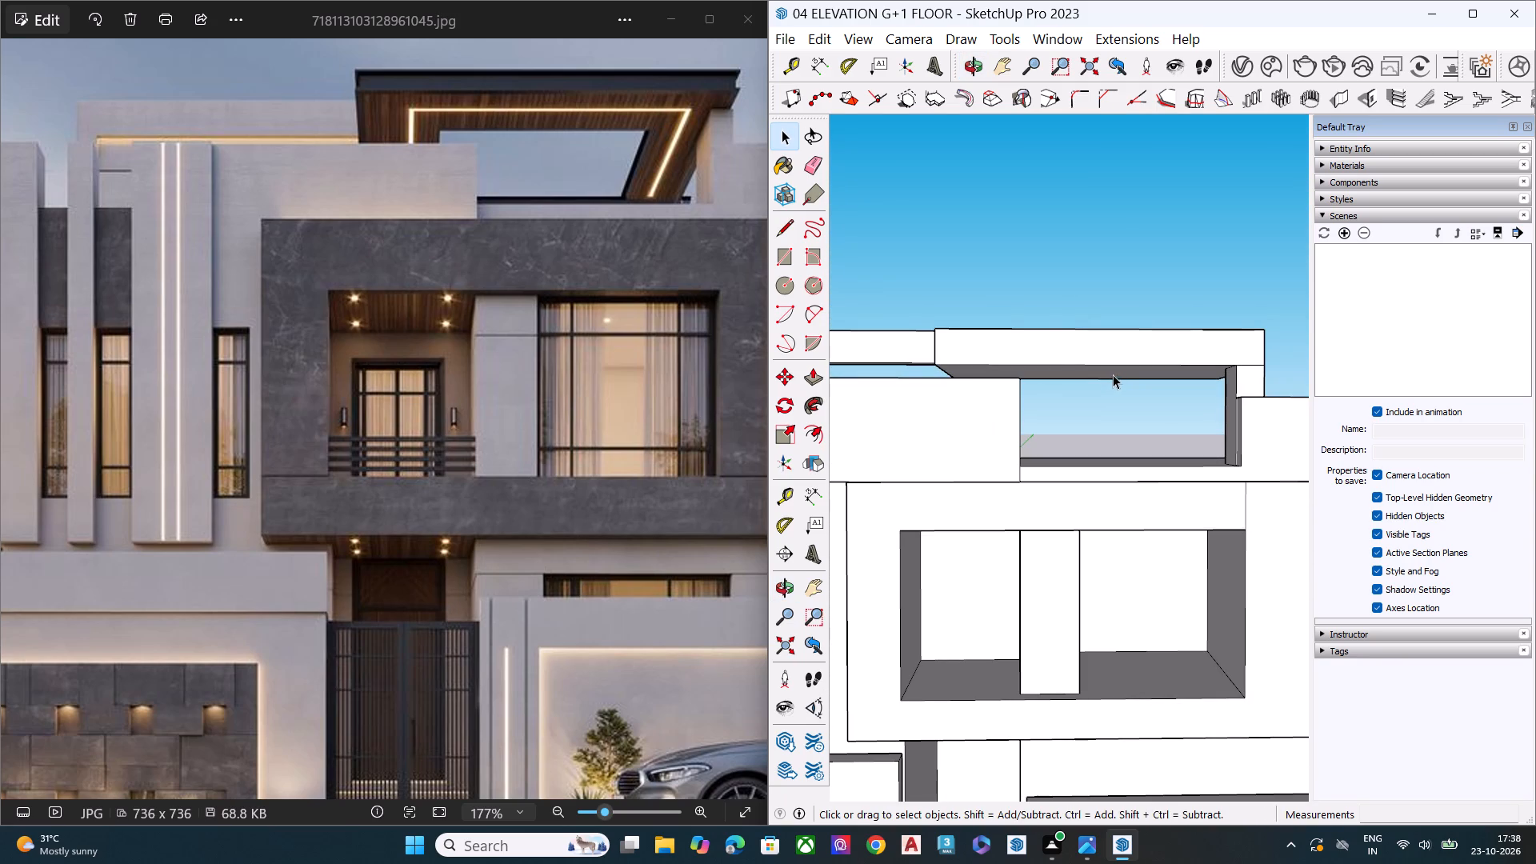
# Push/Pull the top face of the rooftop canopy slab slightly upward.
pyautogui.moveTo(1079, 340); pyautogui.dragTo(1160, 452, button='middle')
pyautogui.click(1106, 331)
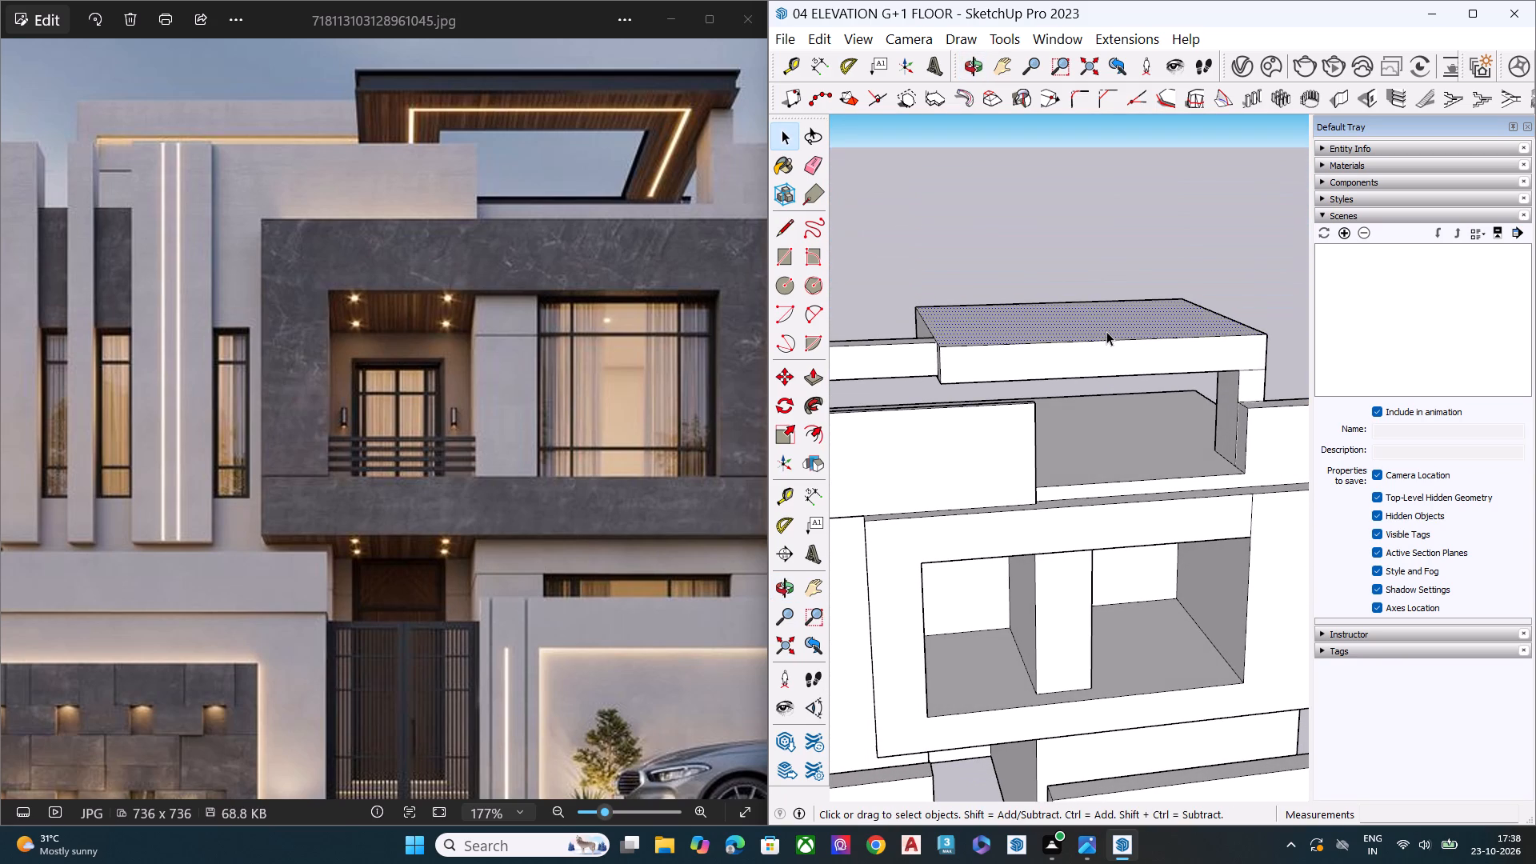
pyautogui.press('p')
pyautogui.click(1105, 322)
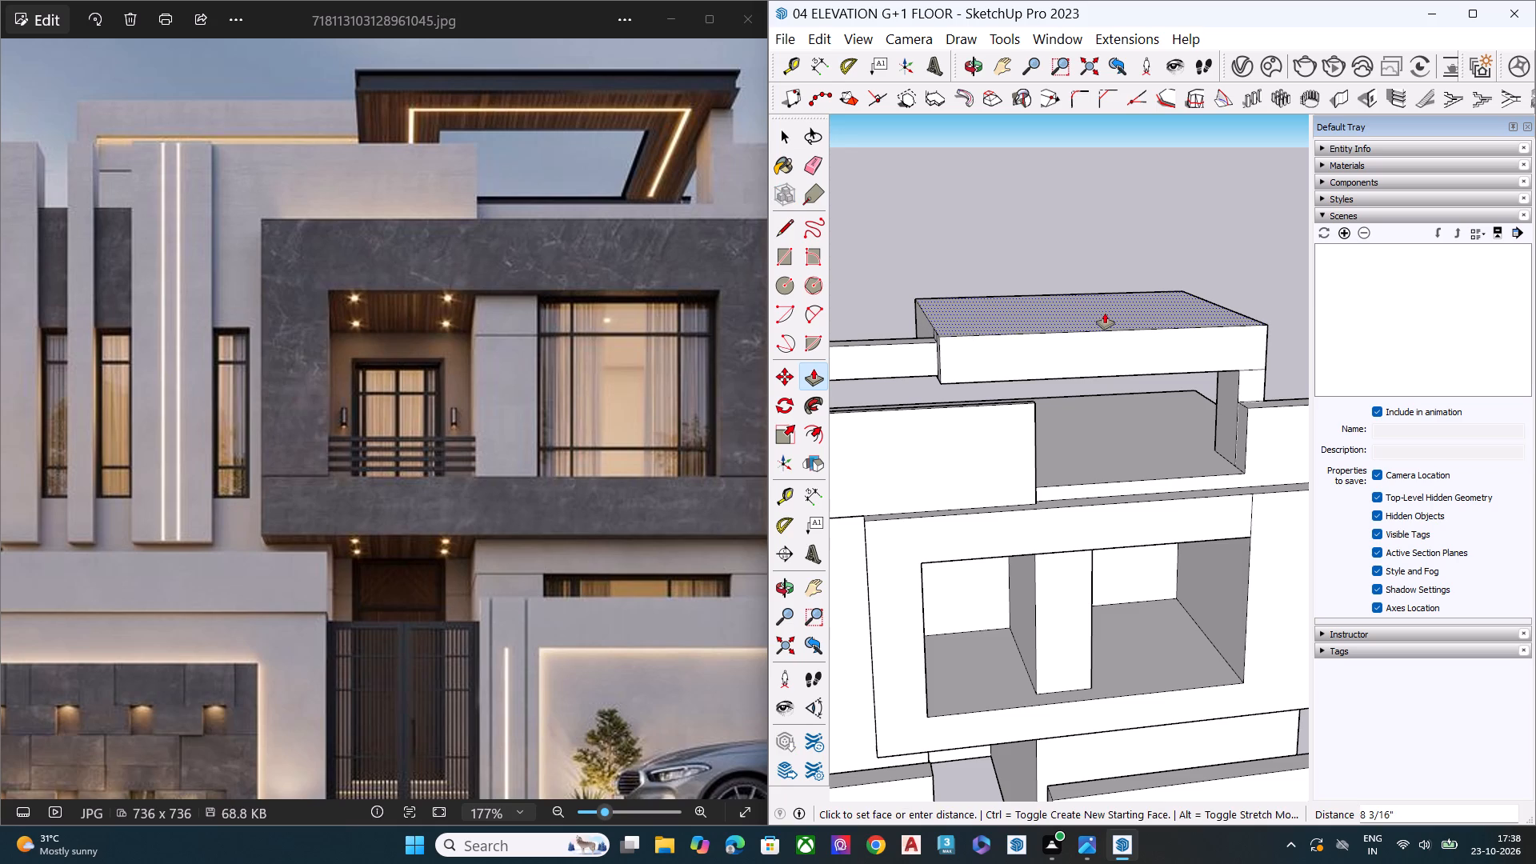
pyautogui.click(1105, 313)
pyautogui.press('space')
# Push/Pull the underside face of the rooftop canopy slab slightly upward to raise the opening beneath it.
pyautogui.moveTo(1108, 354); pyautogui.dragTo(981, 102, button='middle')
pyautogui.click(1095, 361)
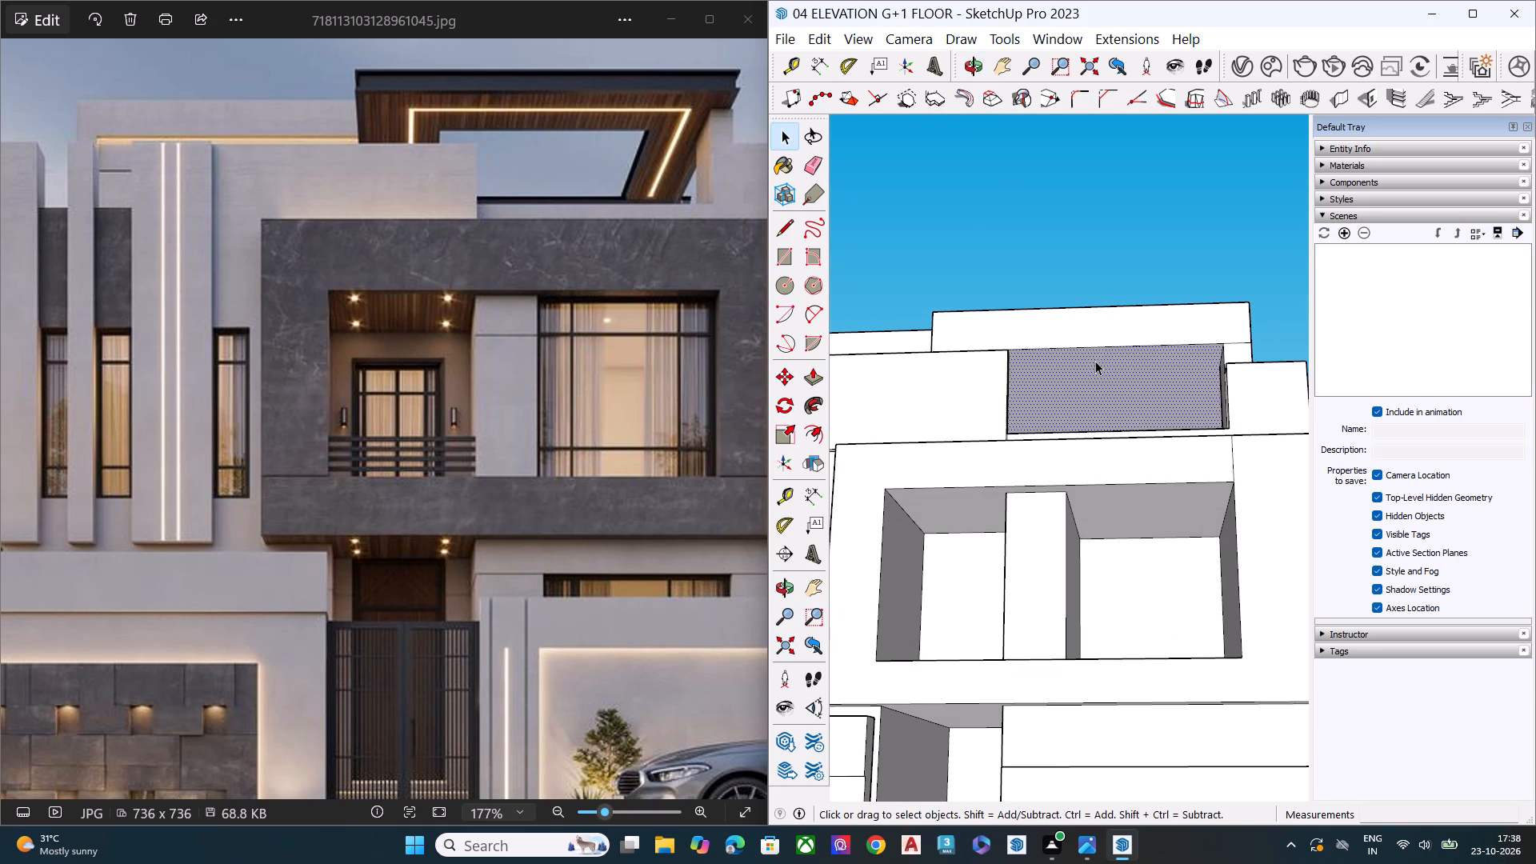
pyautogui.press('p')
pyautogui.click(1095, 361)
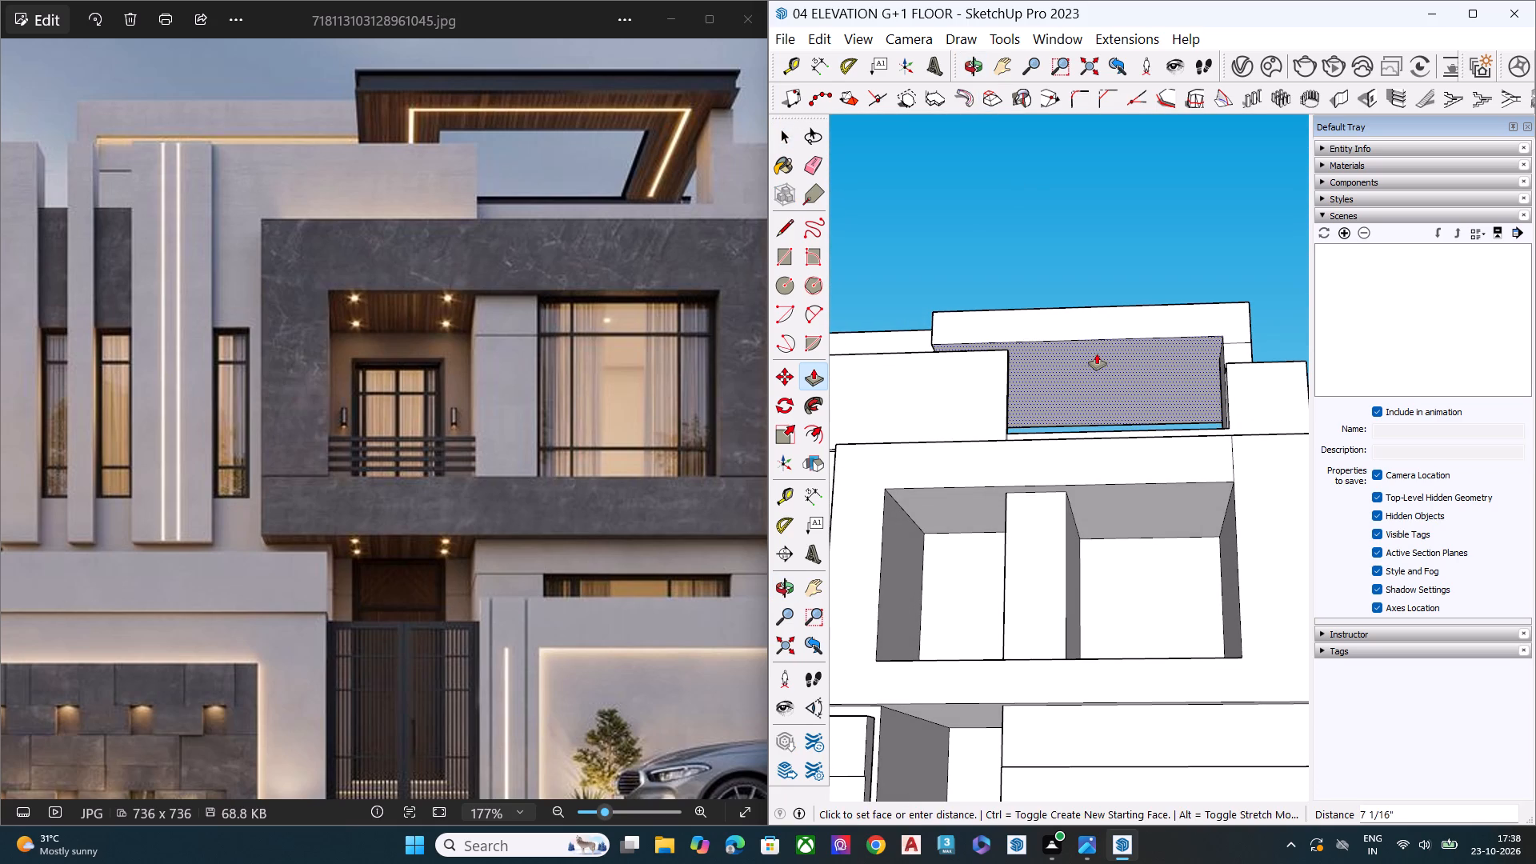
pyautogui.click(1097, 354)
pyautogui.press('space')
# Review the raised canopy slab within the whole front elevation against the reference photo.
pyautogui.scroll(-4, 1142, 302)
pyautogui.scroll(2, 1151, 306)
pyautogui.scroll(-3, 1163, 316)
pyautogui.moveTo(1146, 363); pyautogui.dragTo(1142, 441, button='middle')
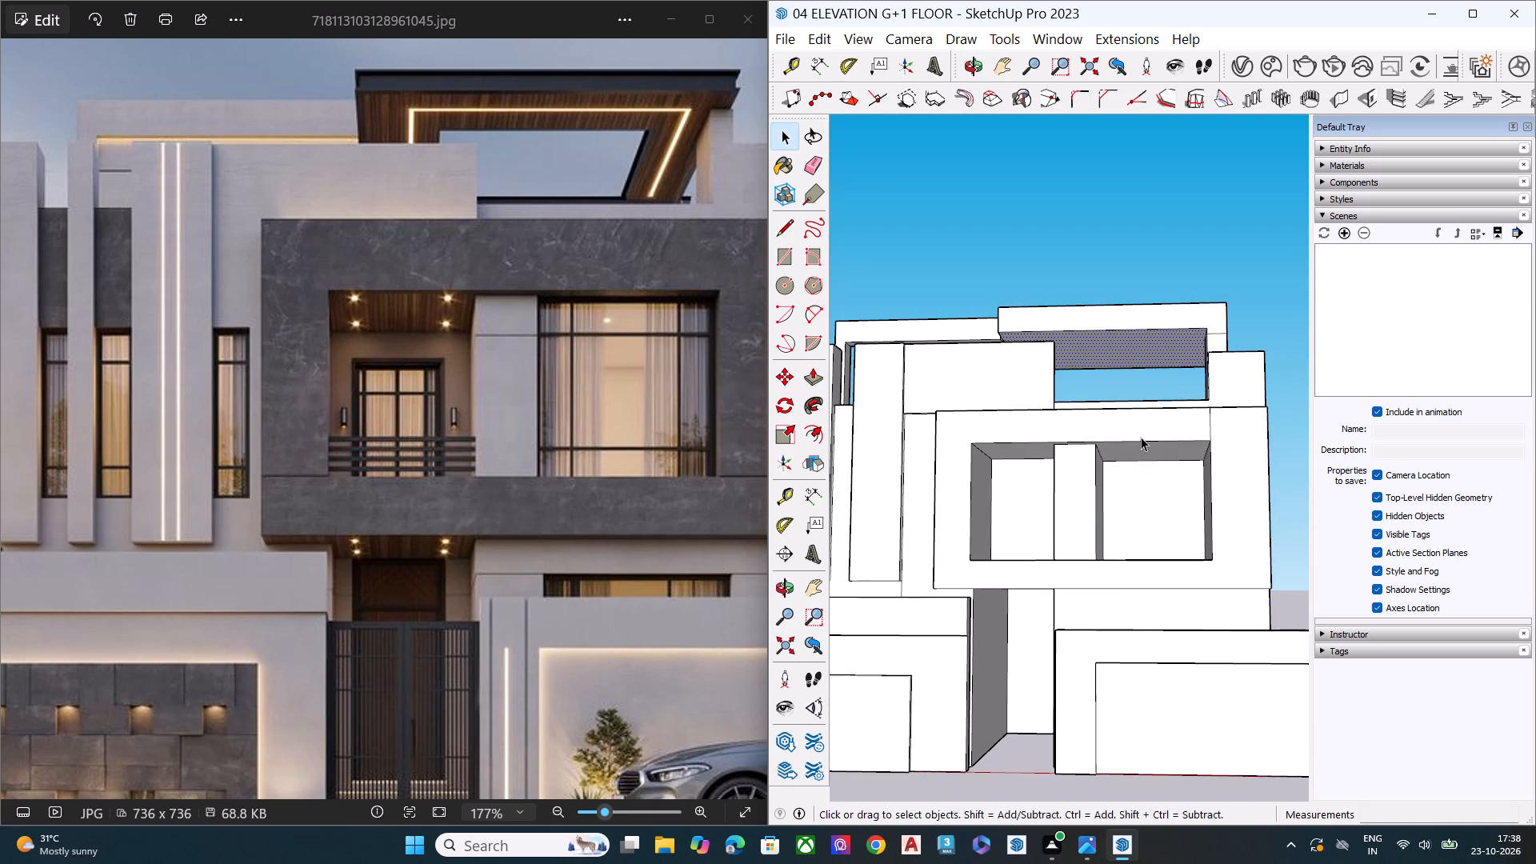
pyautogui.moveTo(1141, 437); pyautogui.dragTo(1164, 478, button='middle')
pyautogui.scroll(-6, 1177, 390)
pyautogui.moveTo(1172, 422); pyautogui.dragTo(1172, 396, button='middle')
pyautogui.scroll(1, 1172, 396)
pyautogui.click(1266, 323)
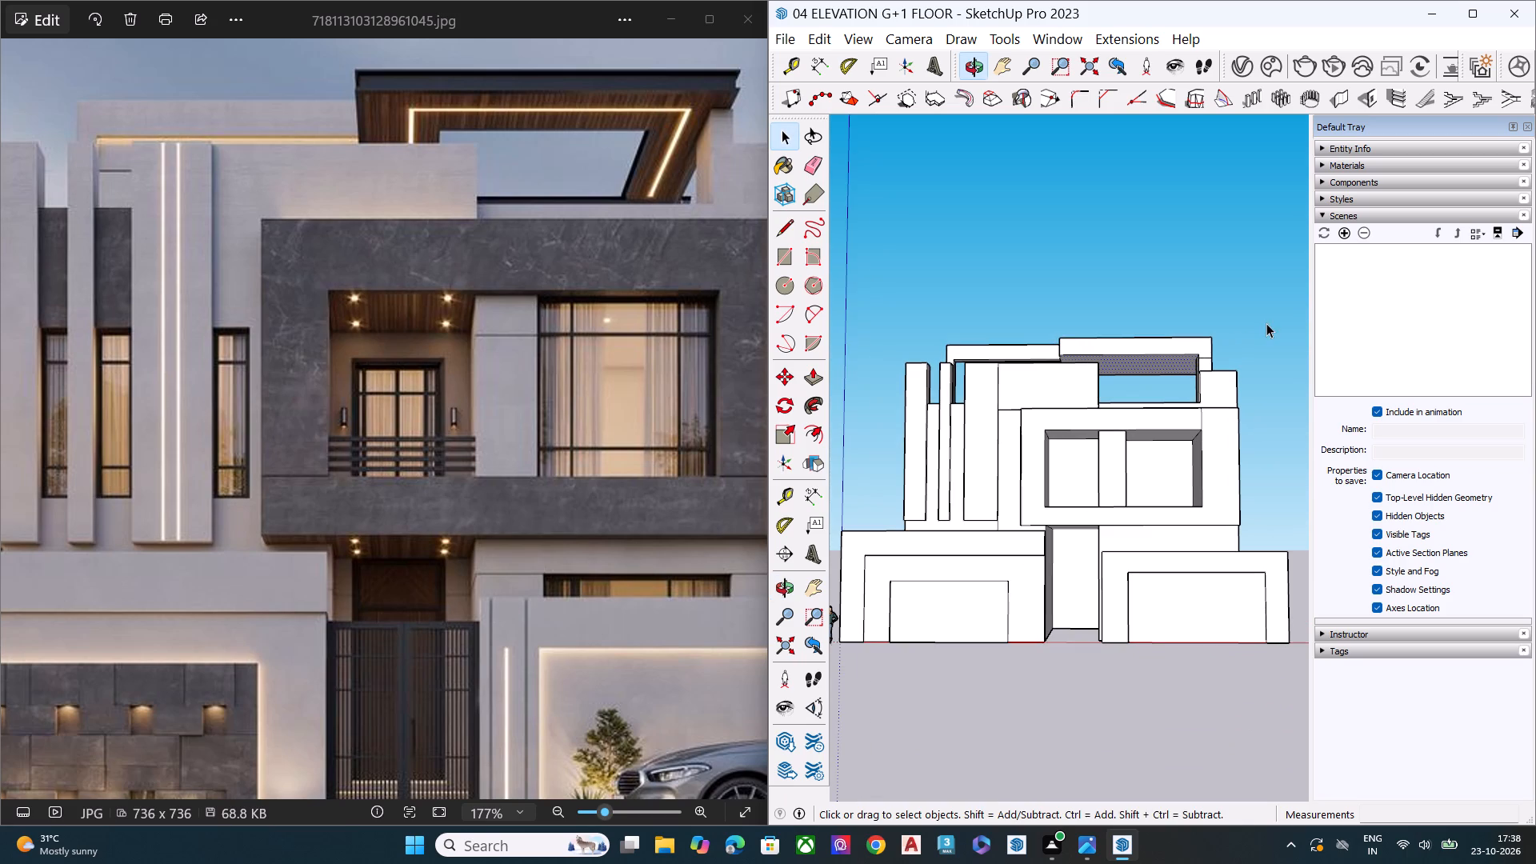
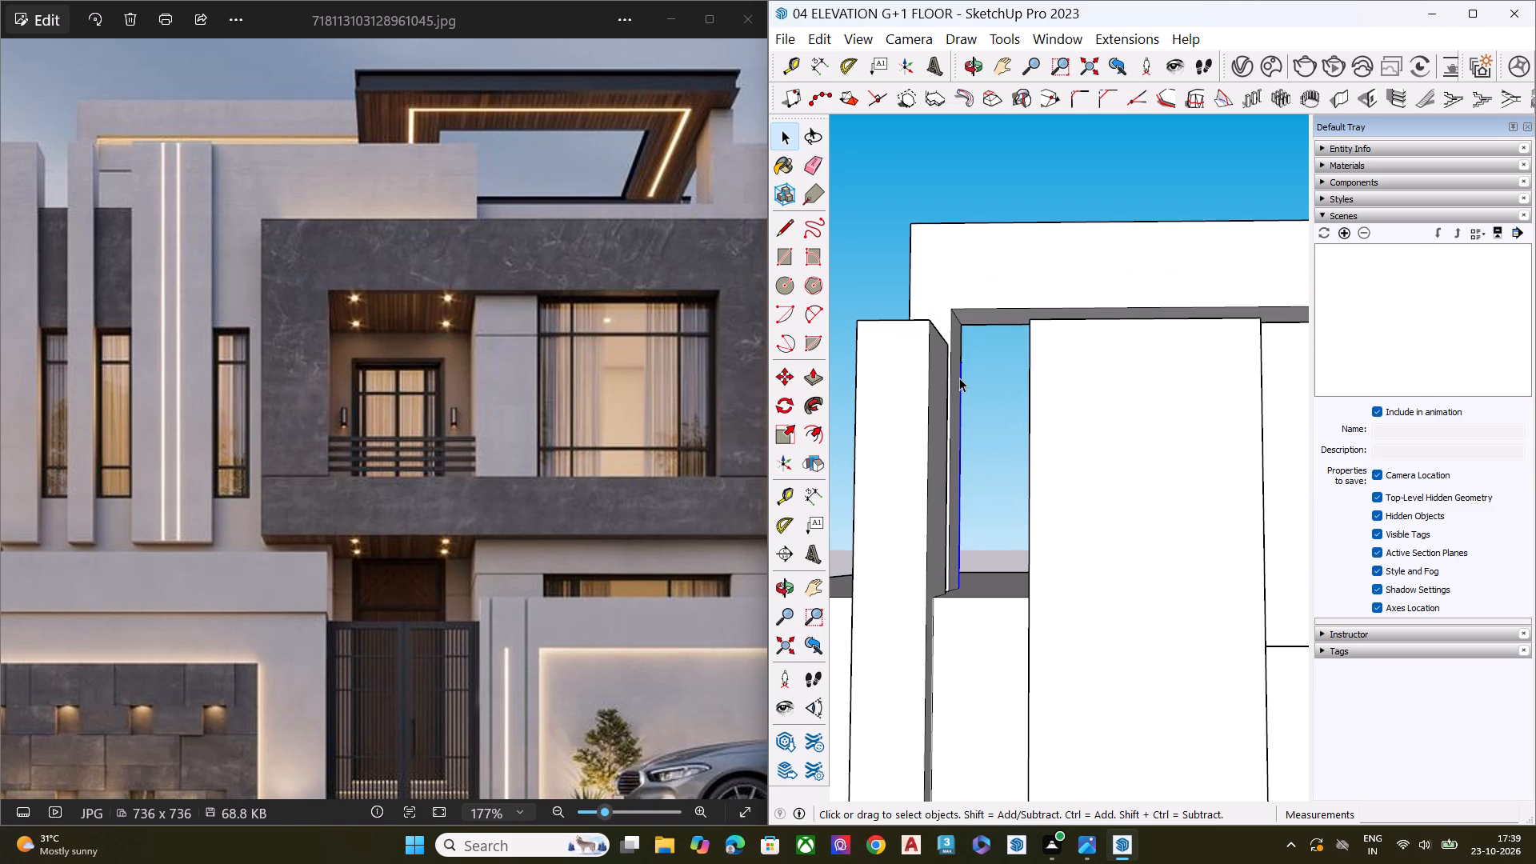
# Delete the short stray edge sticking out from the inner side of the L-shaped rooftop frame's vertical leg.
pyautogui.moveTo(961, 414); pyautogui.dragTo(902, 466, button='middle')
pyautogui.scroll(1, 915, 459)
pyautogui.click(969, 380)
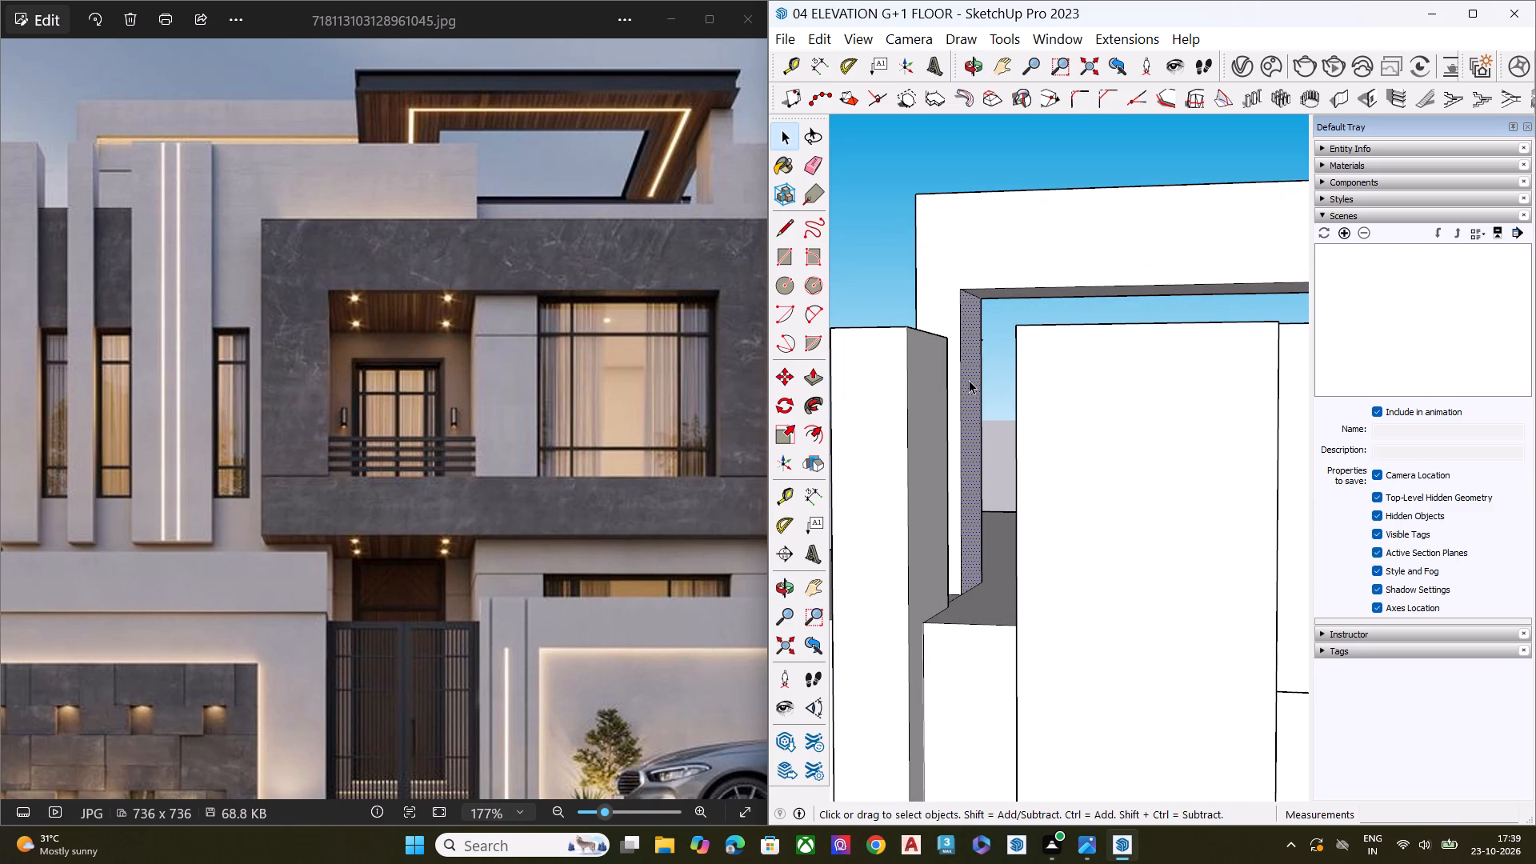
pyautogui.press('p')
pyautogui.scroll(2, 986, 327)
pyautogui.scroll(-1, 986, 327)
pyautogui.scroll(8, 986, 327)
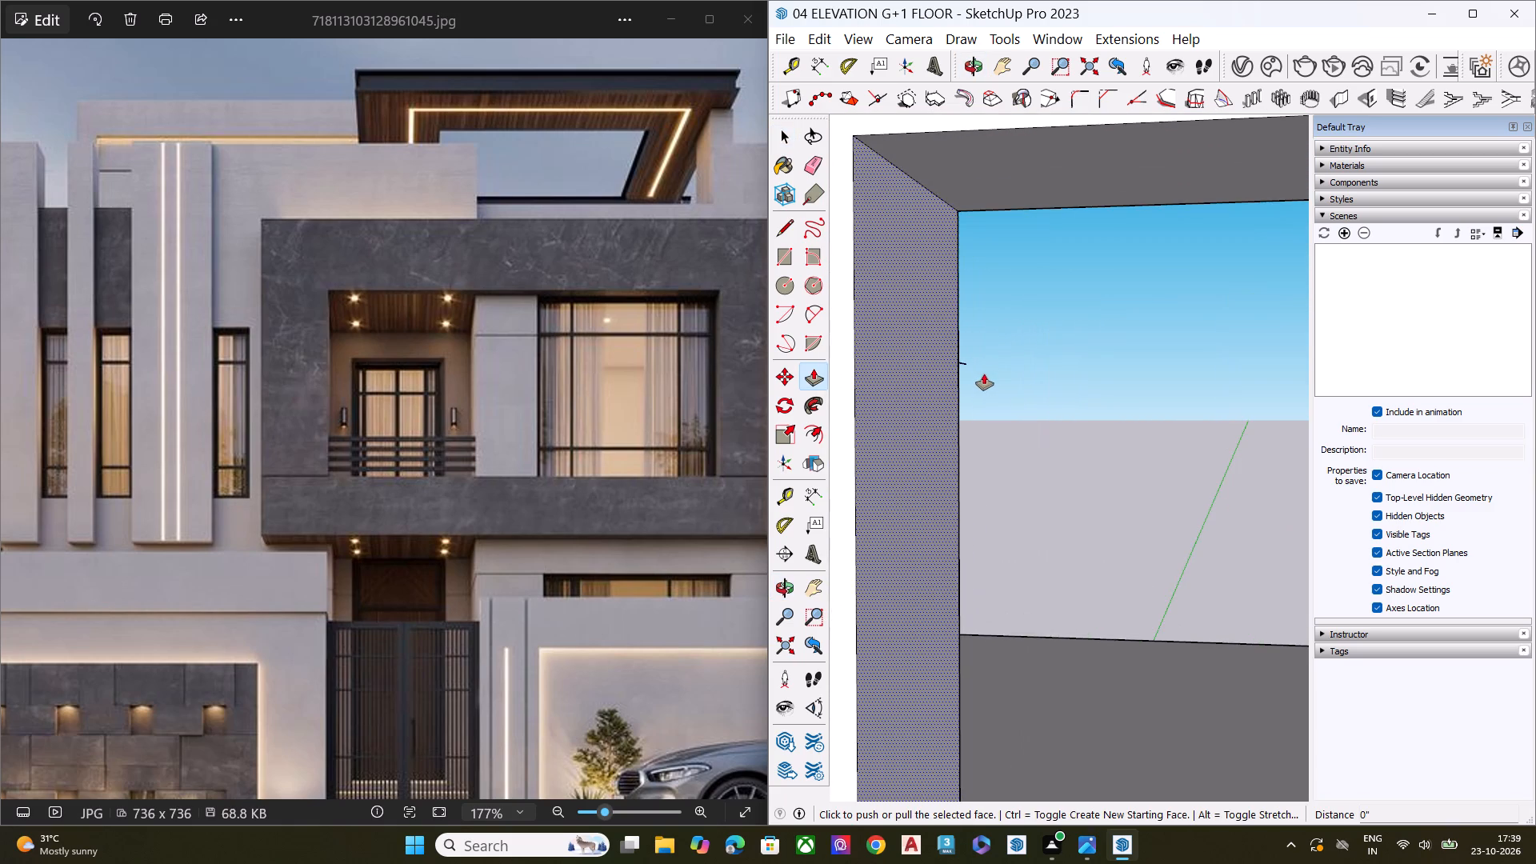
pyautogui.scroll(3, 981, 375)
pyautogui.press('space')
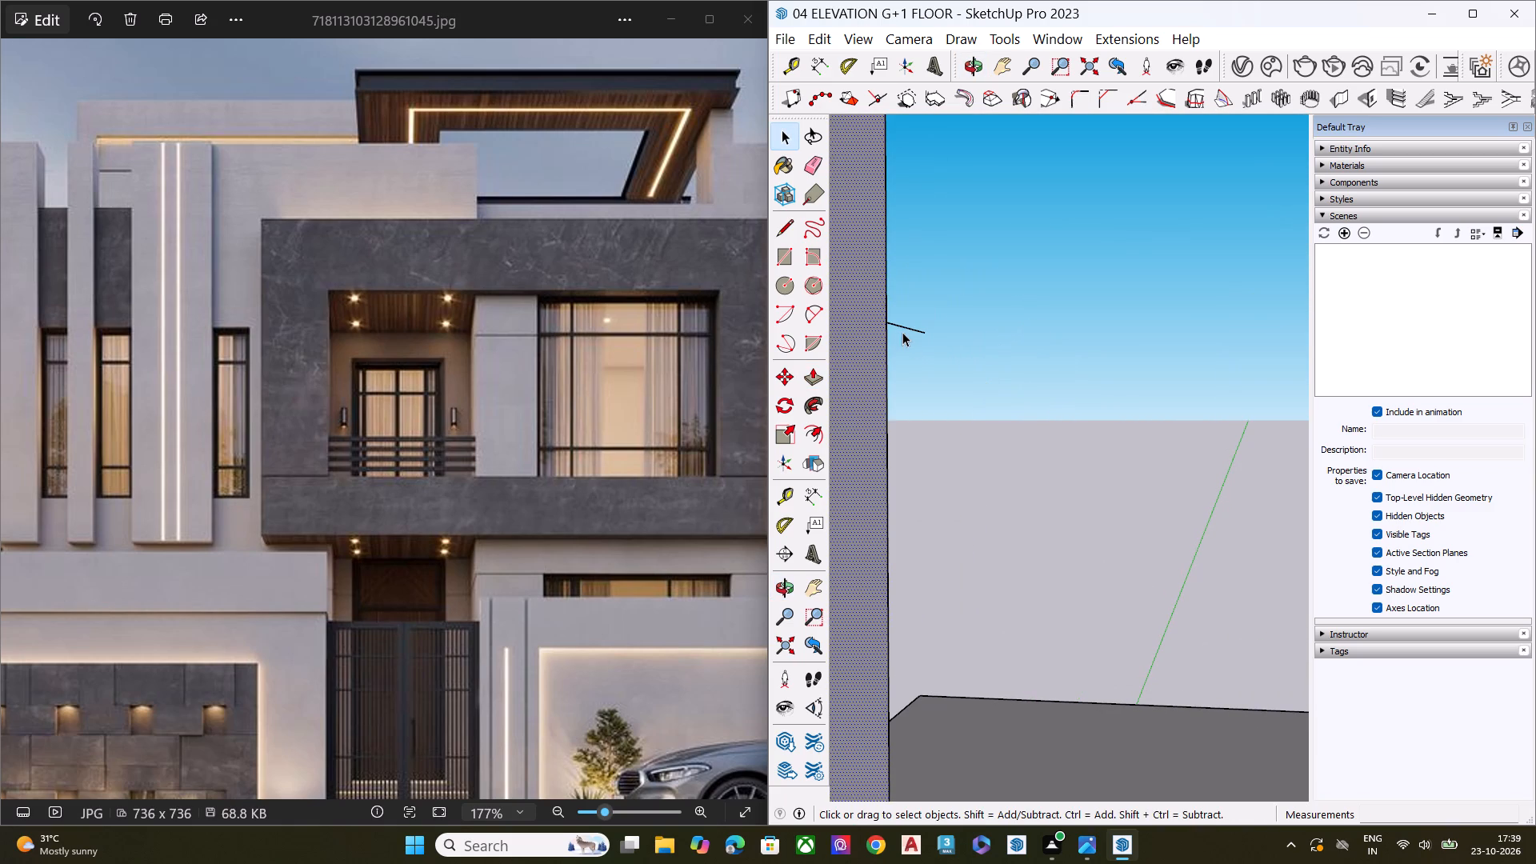
pyautogui.click(899, 328)
pyautogui.press('Delete')
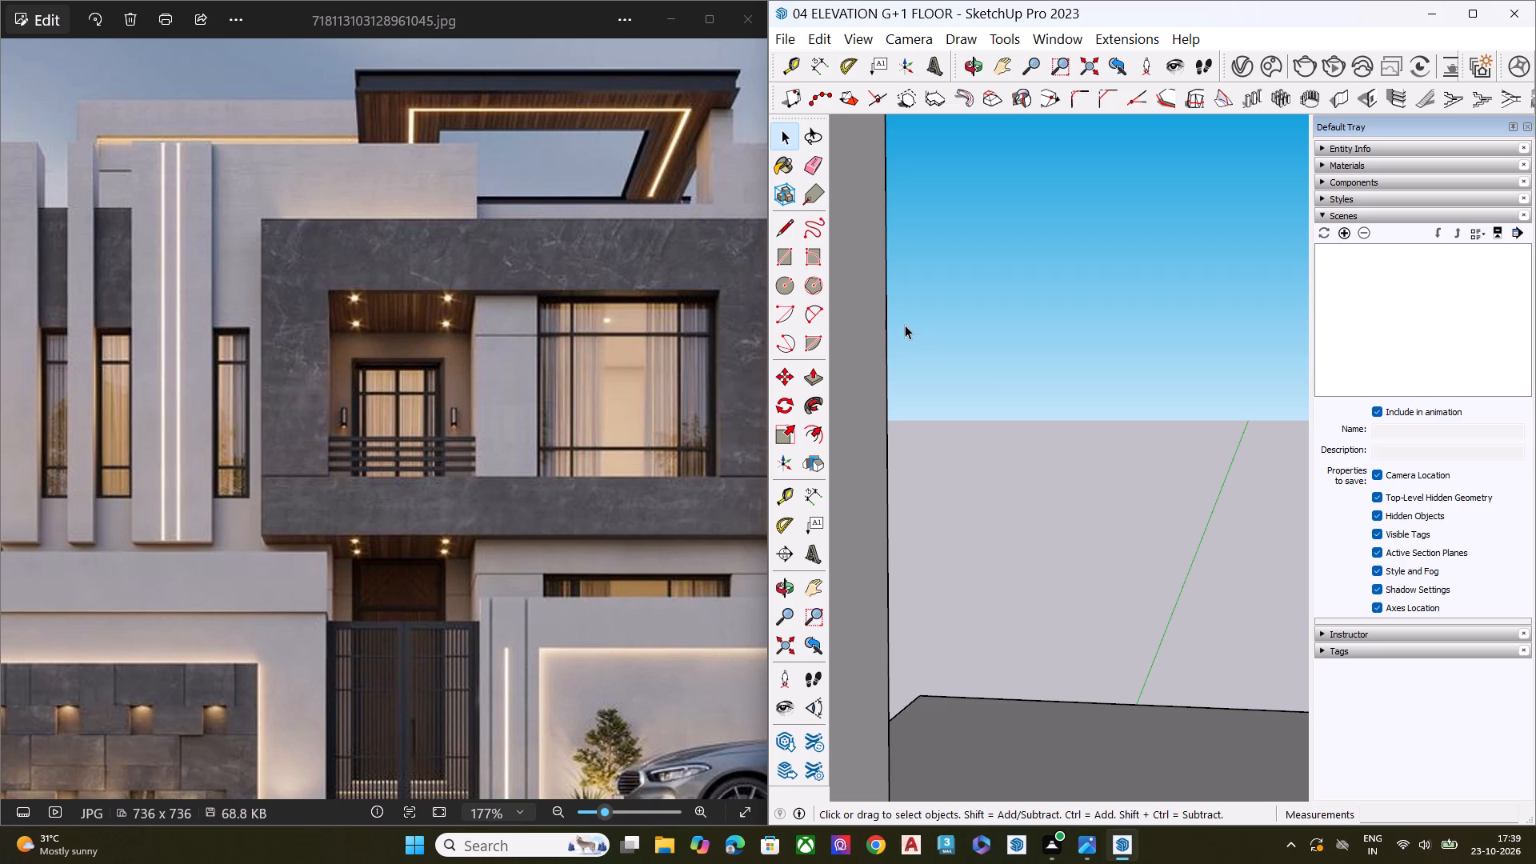
# Push/Pull the inner side face of the rooftop frame's vertical leg 1 13/16" into the opening to thicken the leg.
pyautogui.scroll(-10, 912, 322)
pyautogui.moveTo(886, 430); pyautogui.dragTo(1145, 467, button='middle')
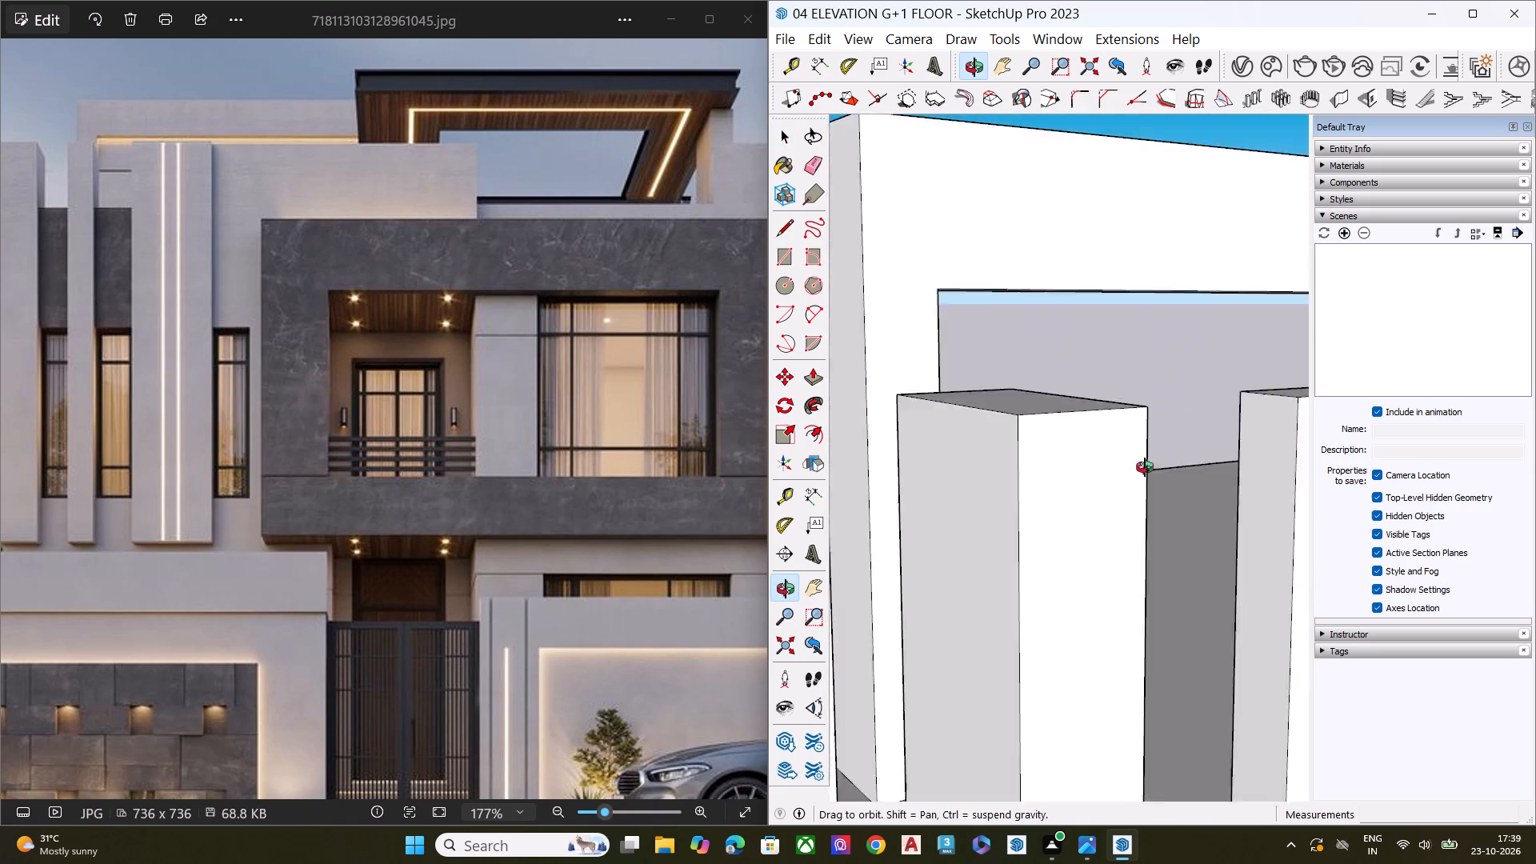
pyautogui.moveTo(1145, 467); pyautogui.dragTo(838, 396, button='middle')
pyautogui.moveTo(838, 396); pyautogui.dragTo(934, 405, button='middle')
pyautogui.scroll(2, 934, 405)
pyautogui.click(914, 417)
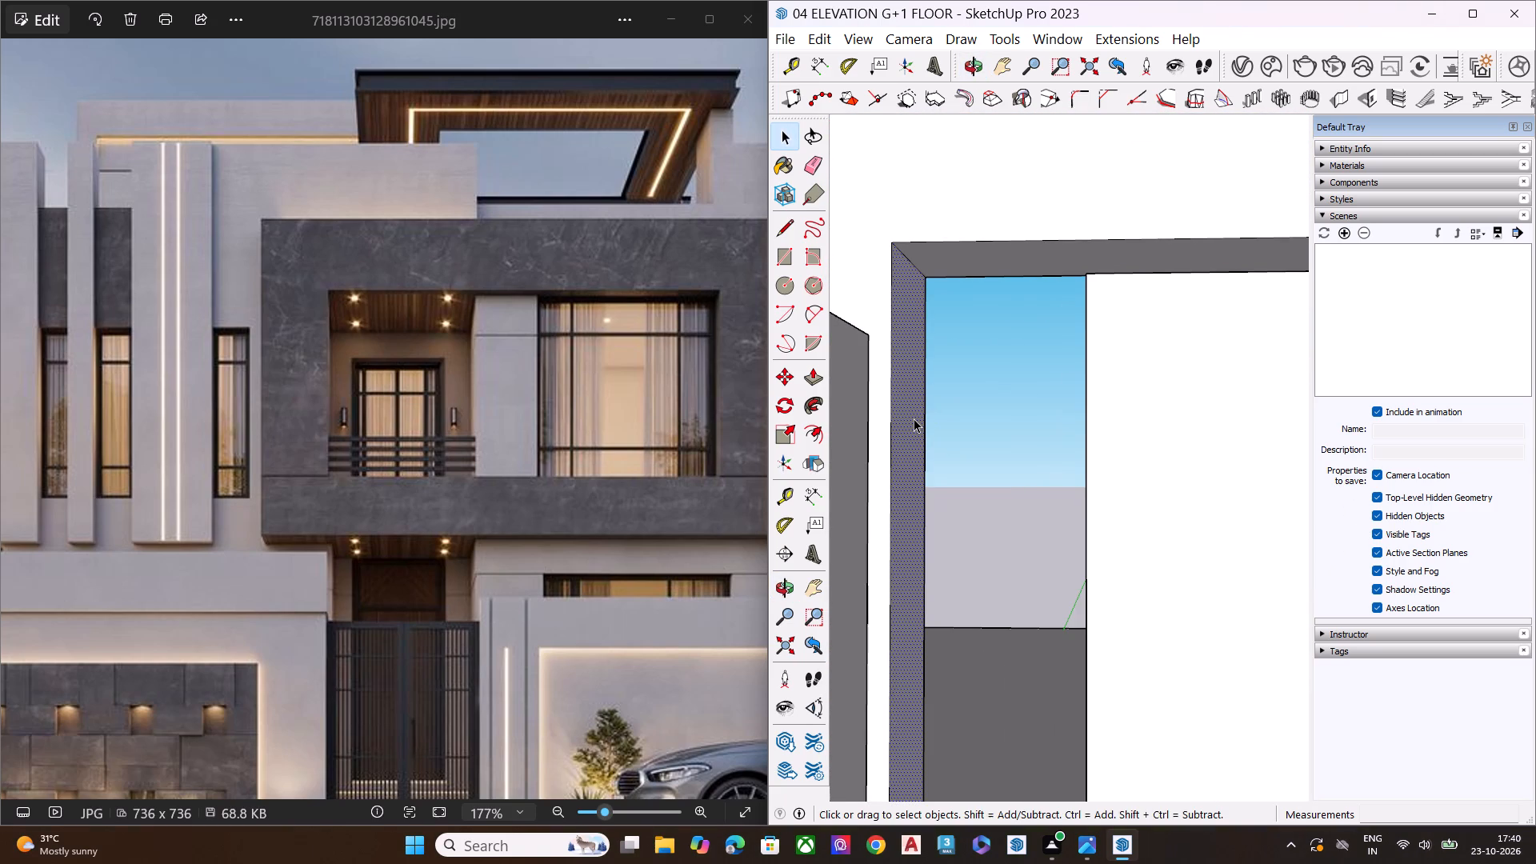
pyautogui.press('p')
pyautogui.click(914, 418)
pyautogui.click(926, 418)
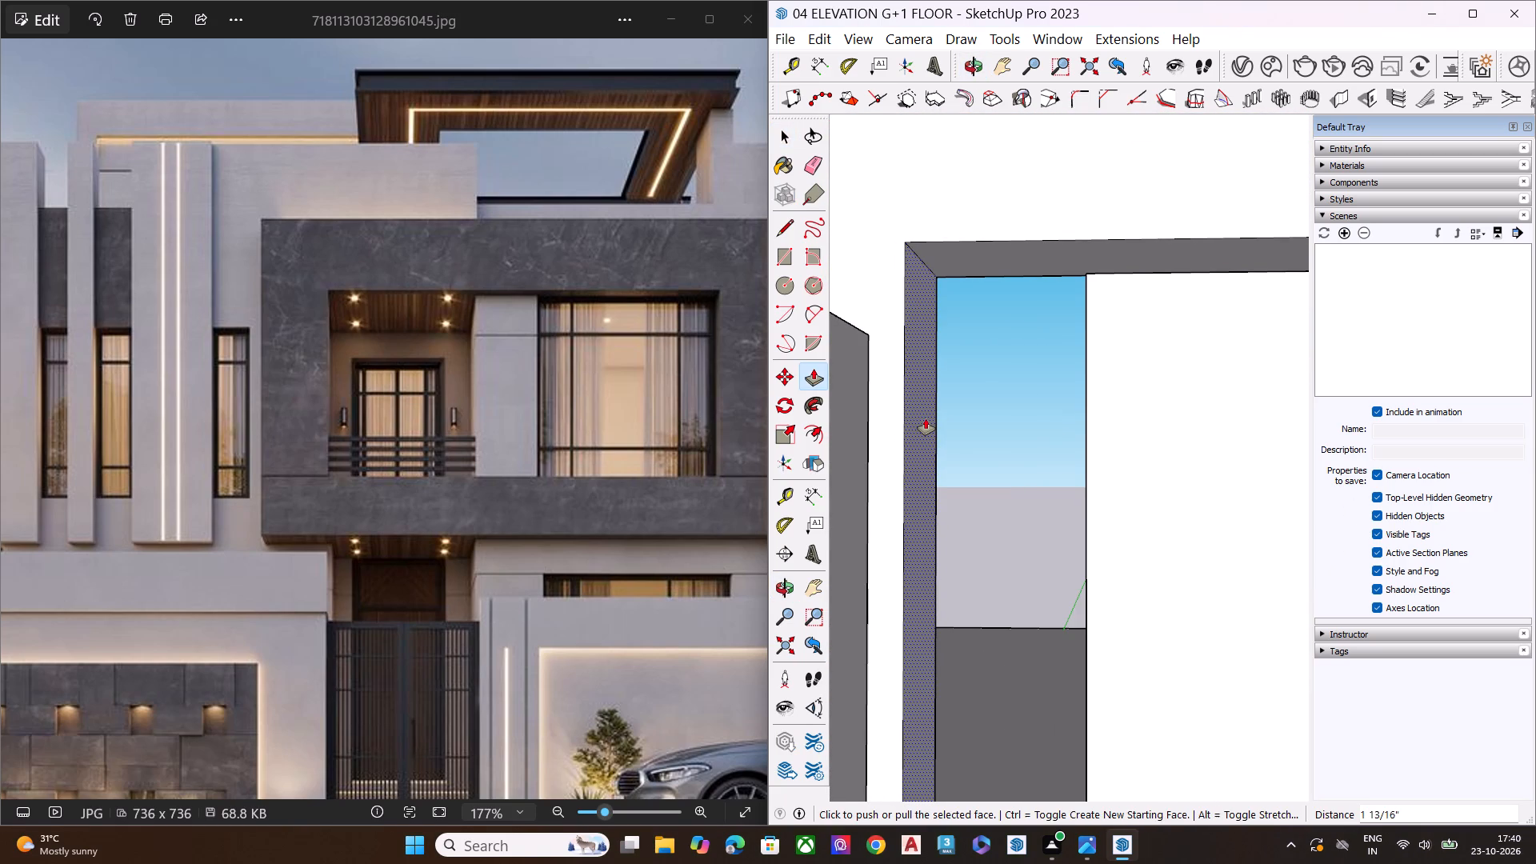
pyautogui.press('space')
pyautogui.moveTo(1002, 470); pyautogui.dragTo(1023, 475)
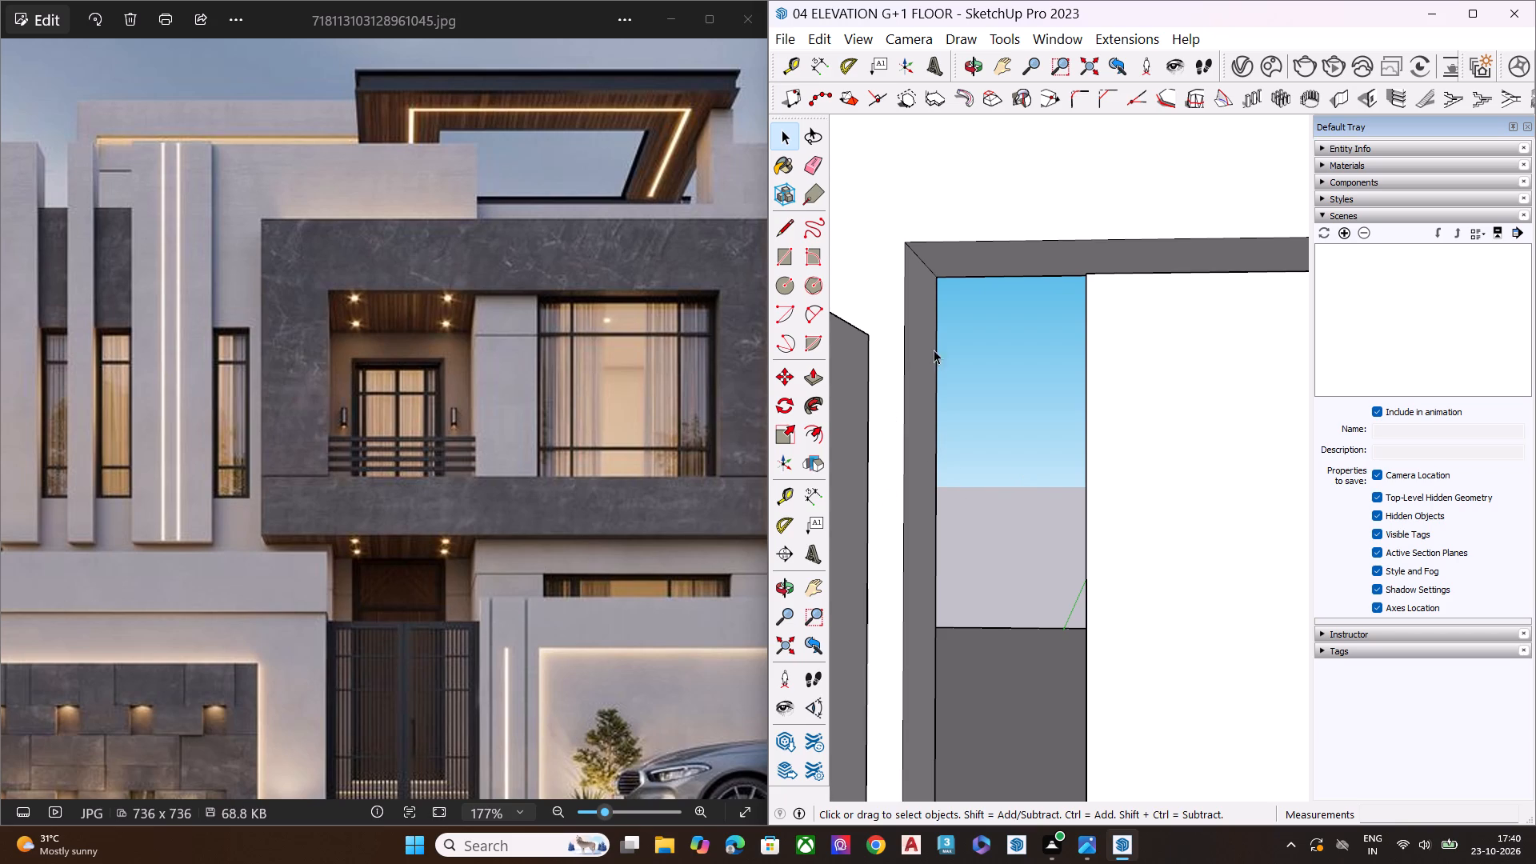
# Examine the rooftop frame, vertical fins and upper wall panel from the front, above and below against the reference photo.
pyautogui.scroll(-8, 934, 350)
pyautogui.moveTo(983, 512); pyautogui.dragTo(1013, 523, button='middle')
pyautogui.scroll(1, 1013, 511)
pyautogui.scroll(-9, 987, 453)
pyautogui.scroll(-3, 1045, 495)
pyautogui.scroll(2, 1045, 495)
pyautogui.scroll(-7, 1045, 495)
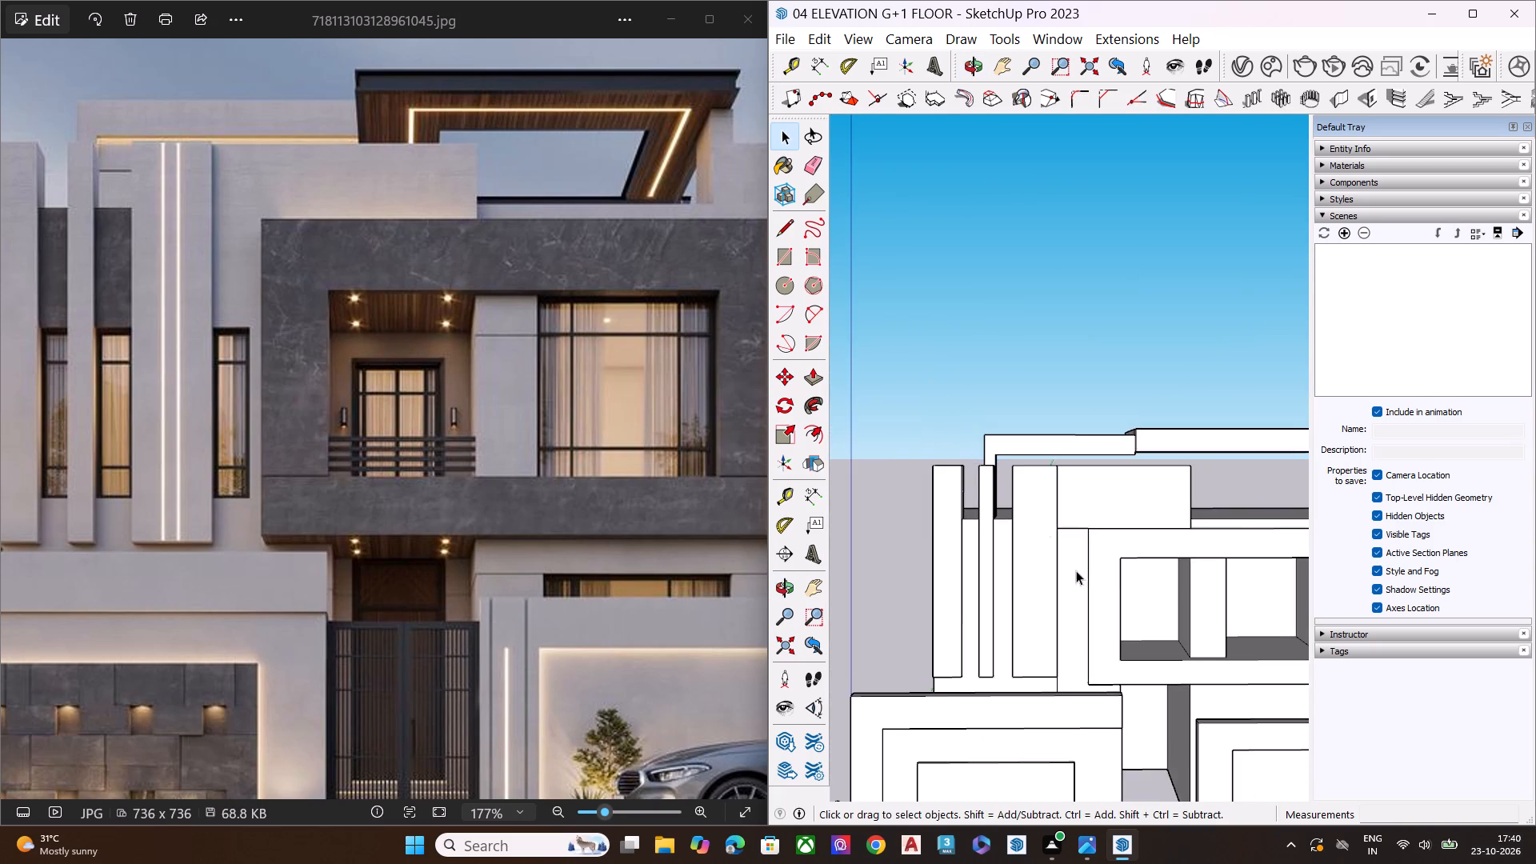
pyautogui.moveTo(1122, 579); pyautogui.dragTo(863, 644, button='middle')
pyautogui.scroll(7, 1085, 390)
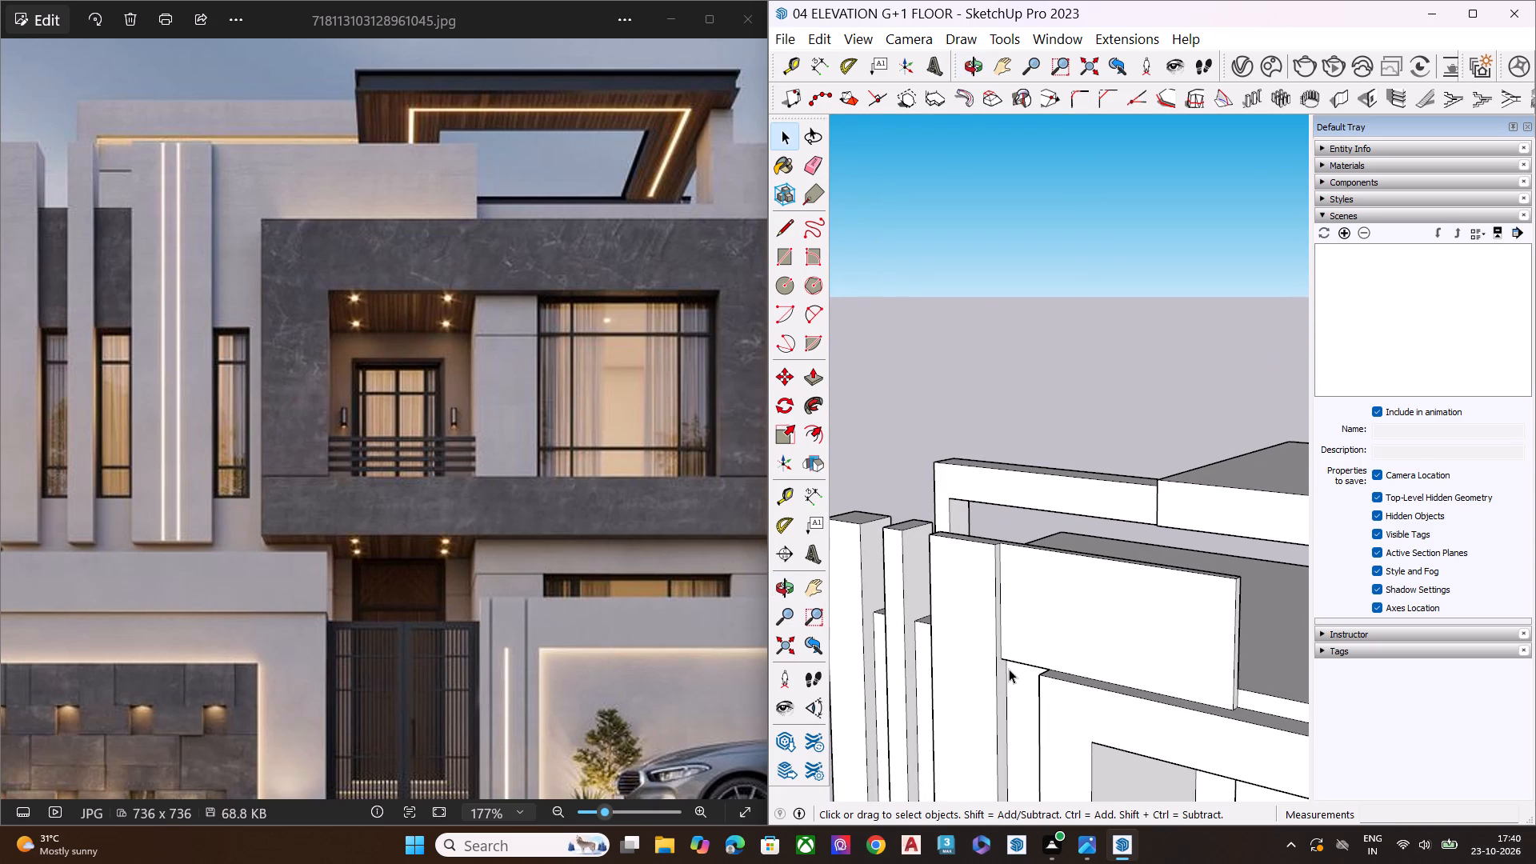
pyautogui.moveTo(1007, 658); pyautogui.dragTo(1010, 632, button='middle')
pyautogui.scroll(5, 1013, 654)
pyautogui.moveTo(1025, 688); pyautogui.dragTo(1022, 450, button='middle')
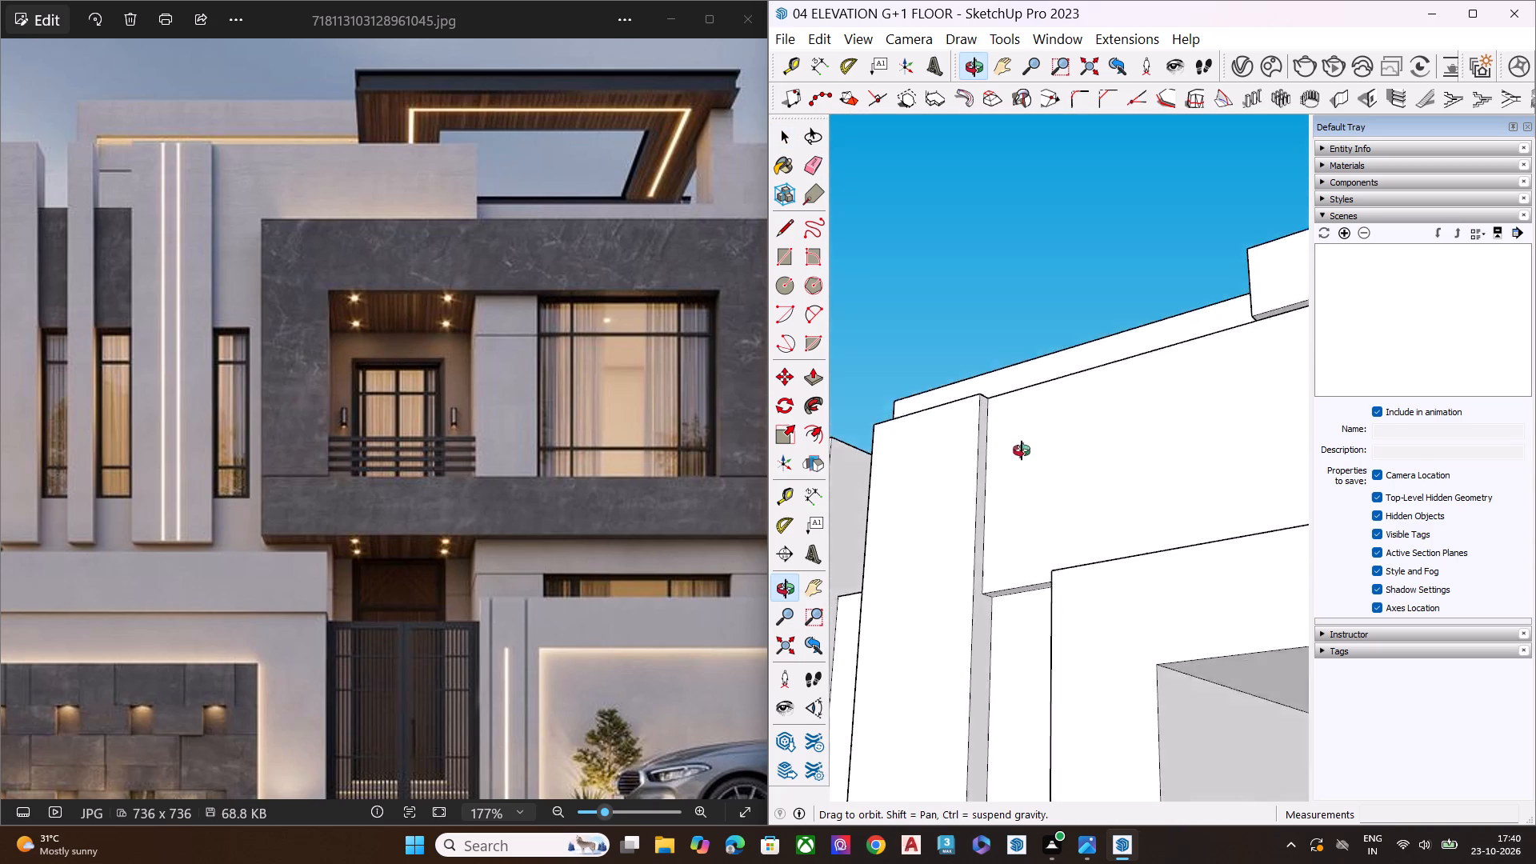
pyautogui.moveTo(1022, 450); pyautogui.dragTo(1062, 369, button='middle')
pyautogui.scroll(-4, 1045, 494)
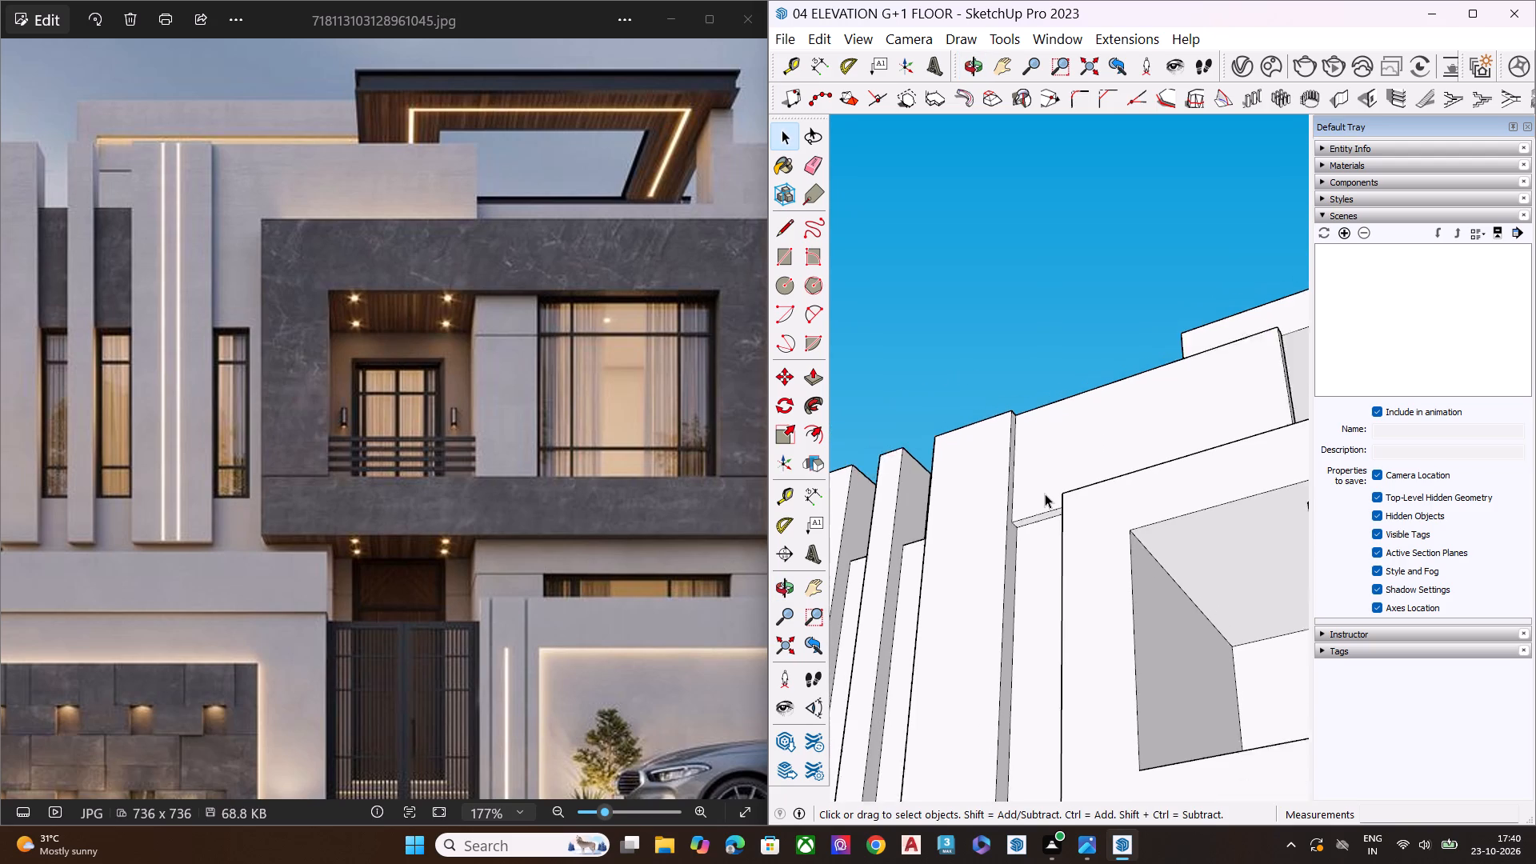
pyautogui.scroll(-8, 1045, 494)
pyautogui.moveTo(1036, 524); pyautogui.dragTo(1061, 674, button='middle')
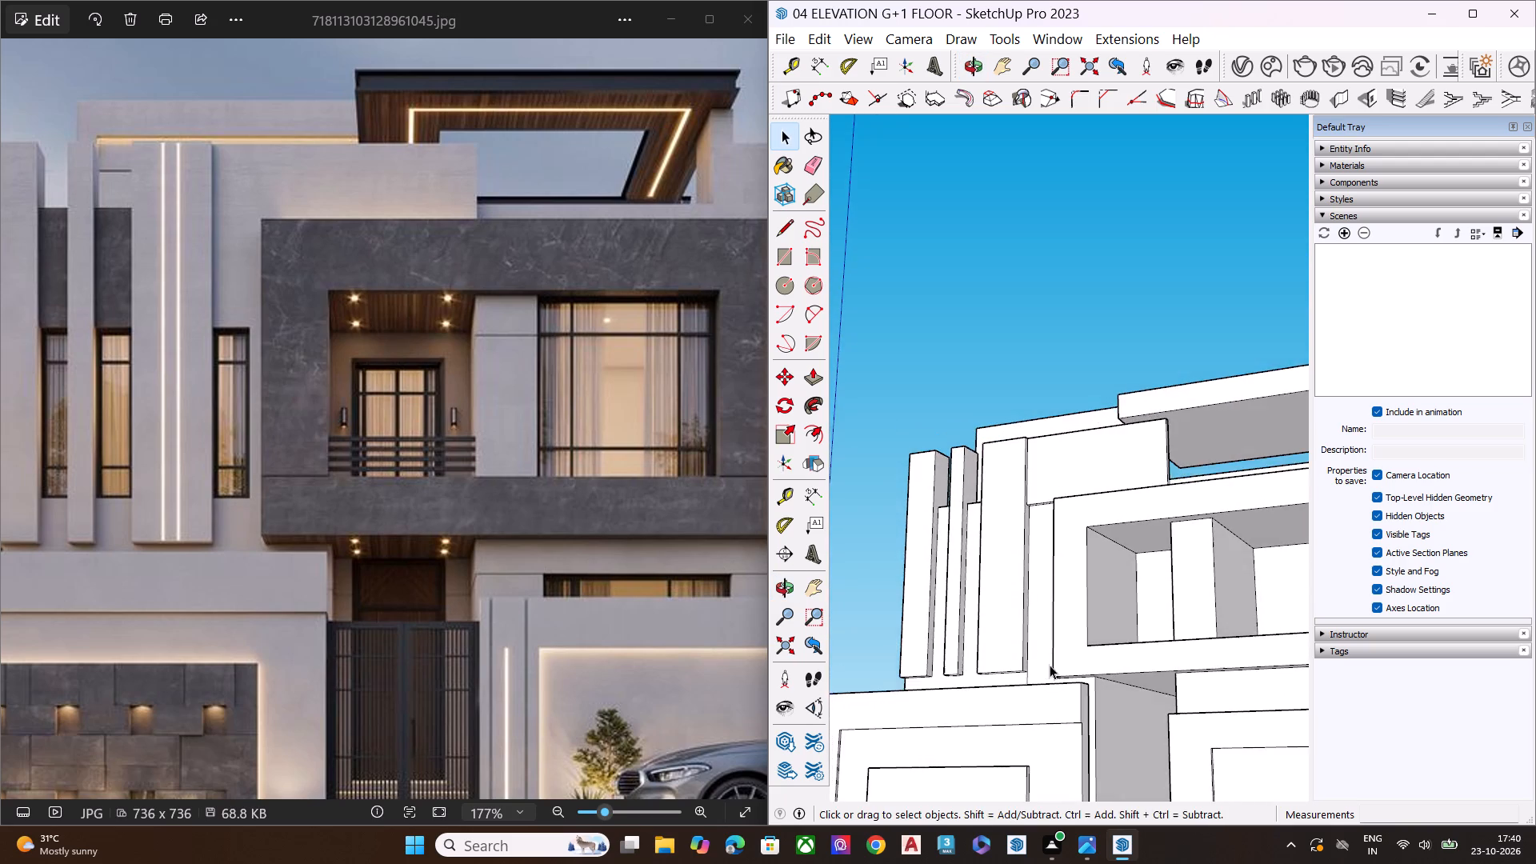
pyautogui.scroll(3, 1022, 566)
pyautogui.scroll(-1, 1038, 537)
pyautogui.scroll(4, 1038, 536)
pyautogui.click(1041, 531)
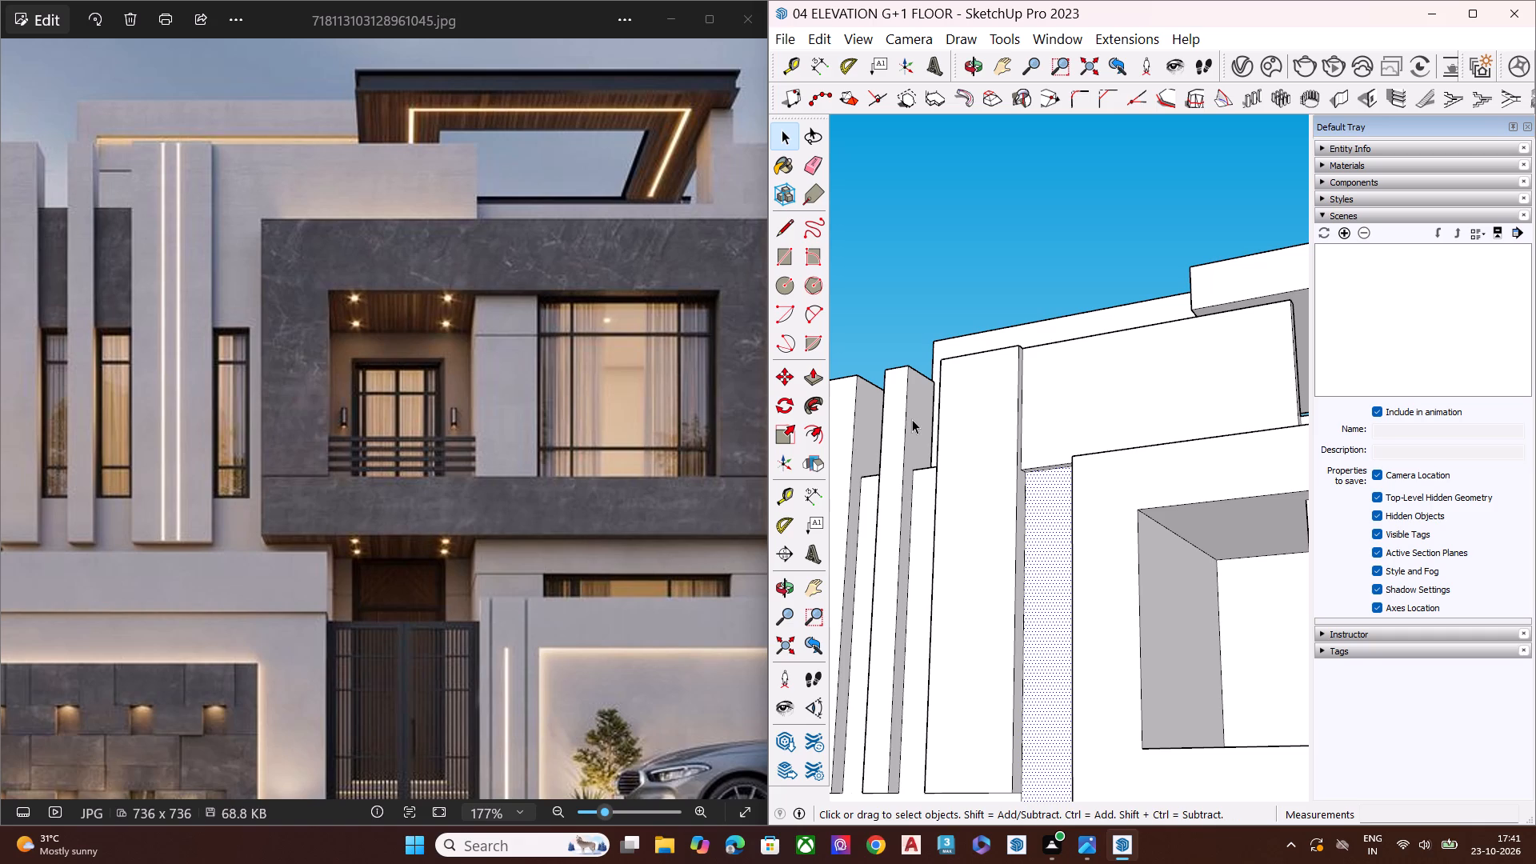
pyautogui.click(1010, 264)
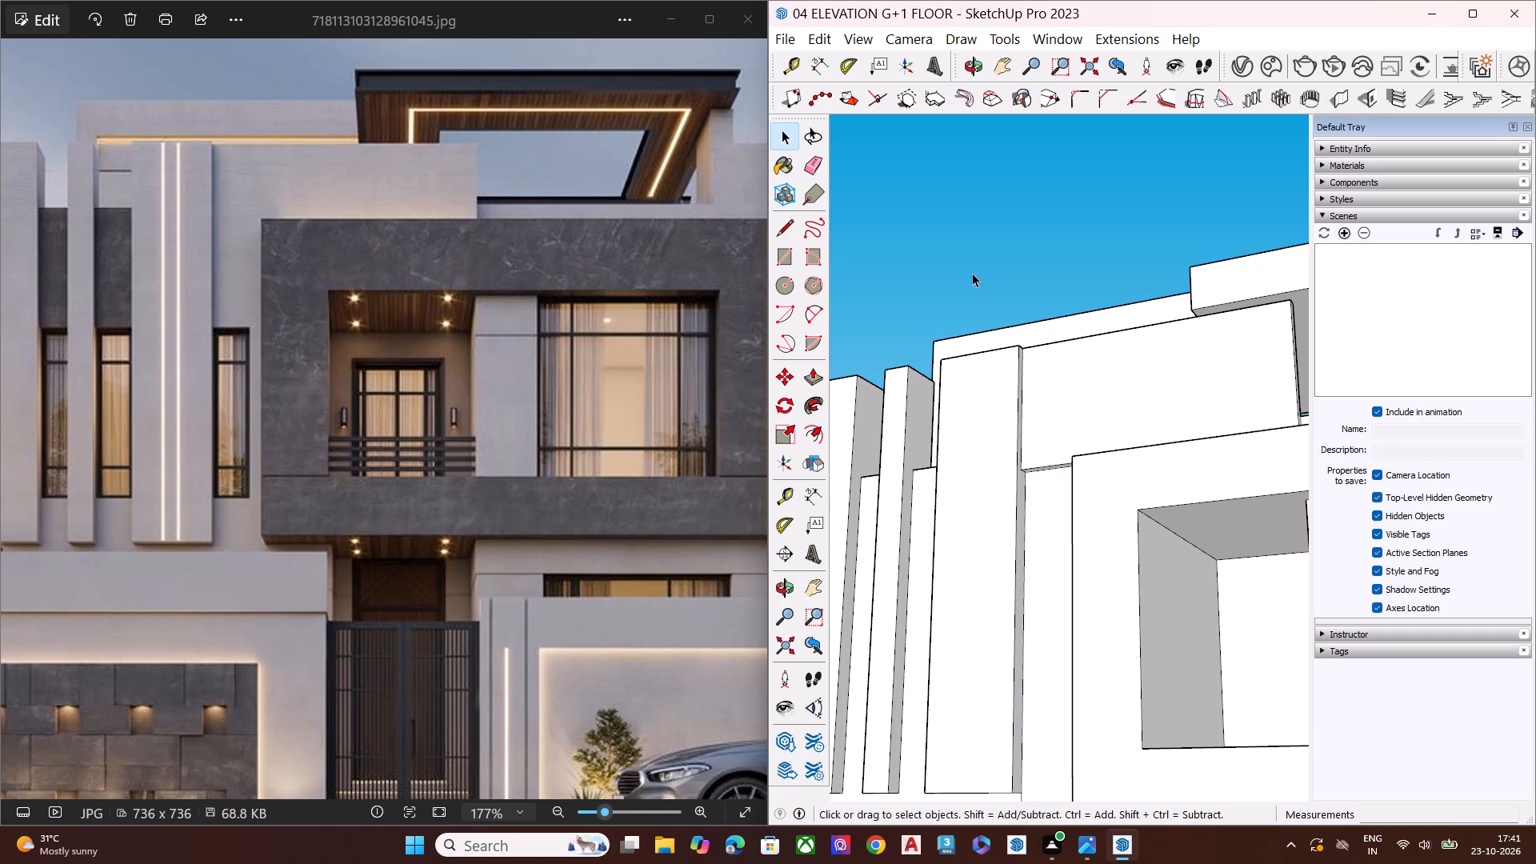
pyautogui.scroll(-8, 945, 256)
pyautogui.scroll(1, 1033, 370)
pyautogui.moveTo(1040, 378); pyautogui.dragTo(1266, 494, button='middle')
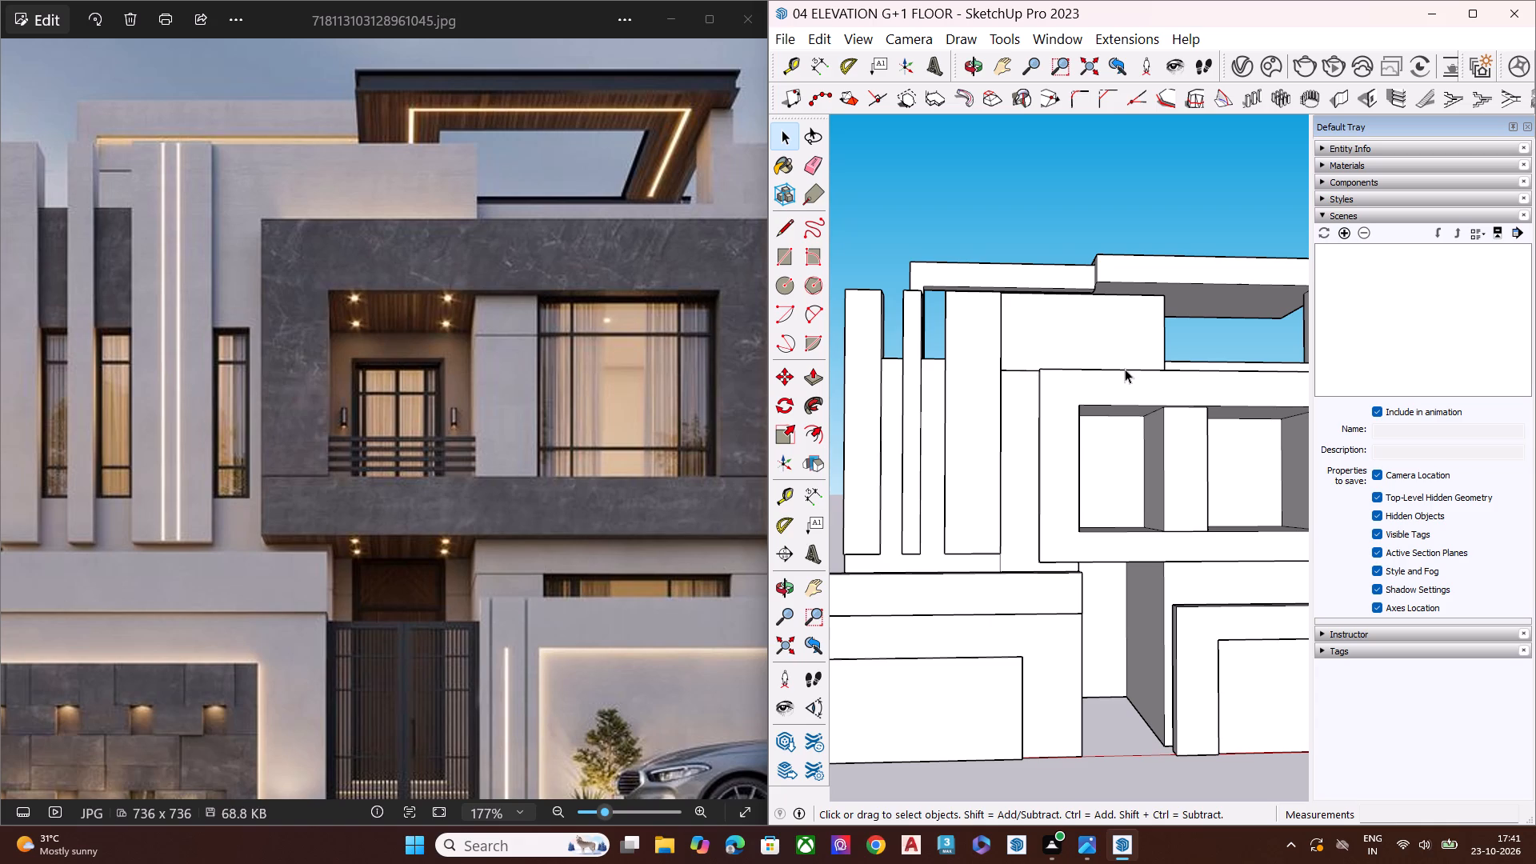
# Push/Pull the shared top face of the wide fin and adjoining upper wall panel slightly downward.
pyautogui.moveTo(1124, 369); pyautogui.dragTo(850, 404, button='middle')
pyautogui.scroll(2, 1092, 321)
pyautogui.scroll(-1, 1093, 321)
pyautogui.scroll(5, 1093, 321)
pyautogui.moveTo(1063, 350); pyautogui.dragTo(978, 715, button='middle')
pyautogui.scroll(-1, 886, 432)
pyautogui.scroll(3, 874, 378)
pyautogui.scroll(-1, 866, 343)
pyautogui.scroll(4, 866, 343)
pyautogui.click(890, 290)
pyautogui.press('p')
pyautogui.click(890, 290)
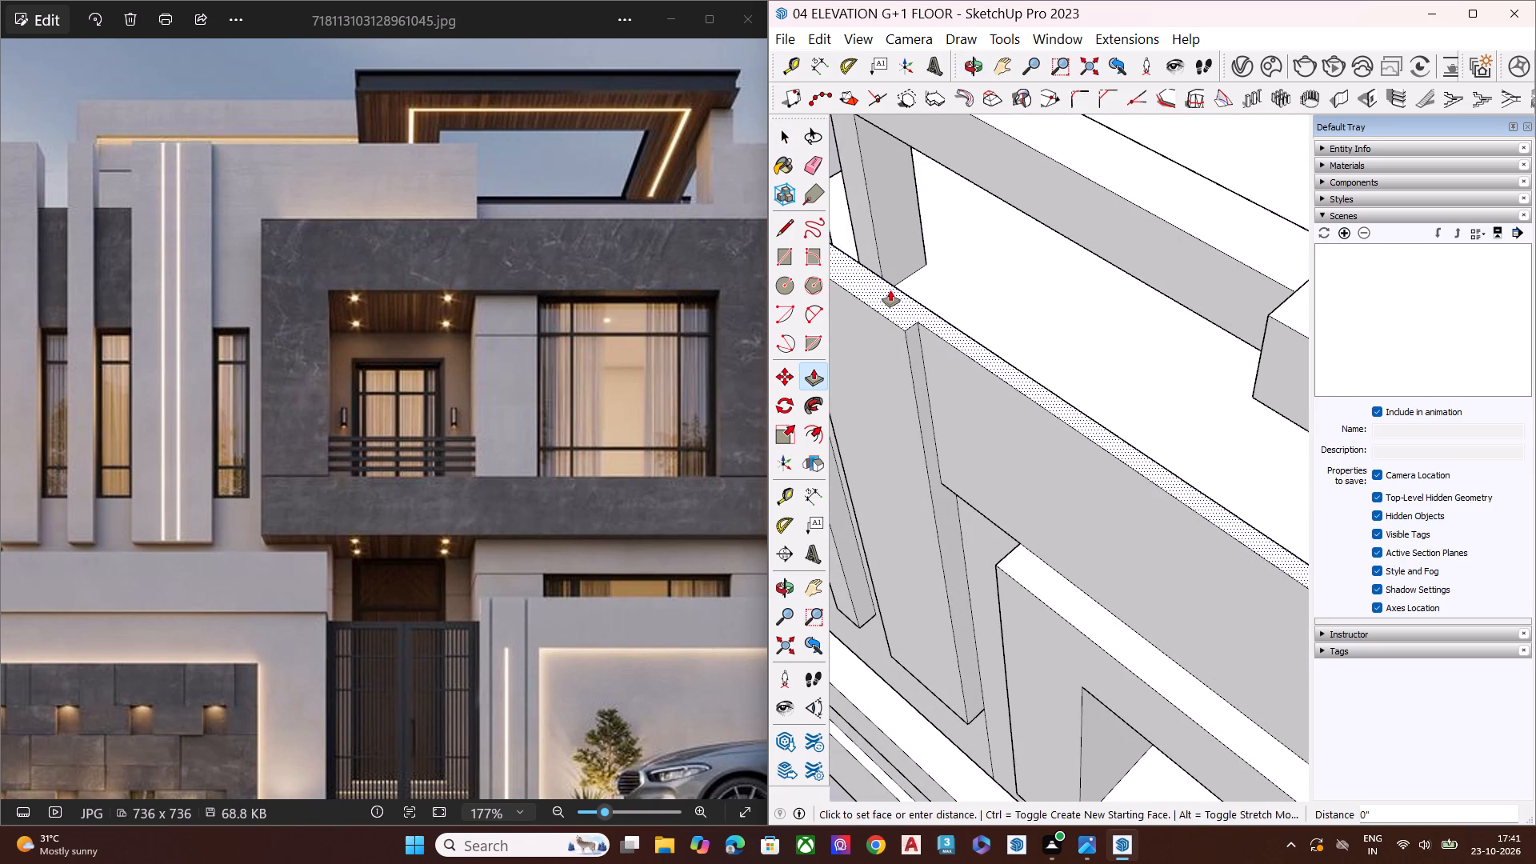
pyautogui.click(890, 304)
pyautogui.press('space')
# Push/Pull the shared top face of the wide fin and upper wall panel slightly further down.
pyautogui.moveTo(958, 390); pyautogui.dragTo(987, 339, button='middle')
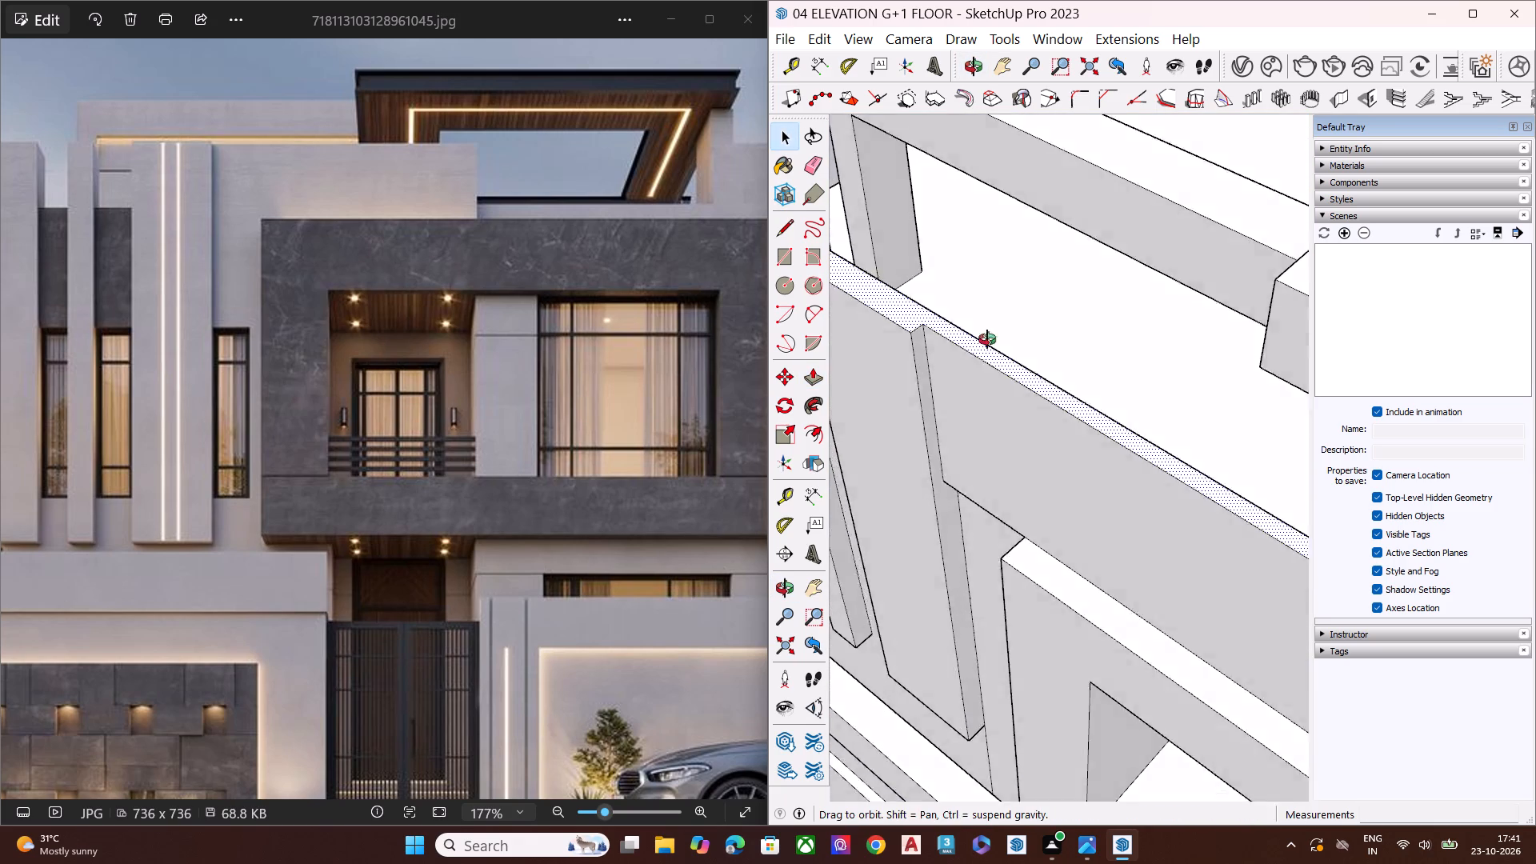
pyautogui.moveTo(987, 339); pyautogui.dragTo(1145, 134, button='middle')
pyautogui.scroll(-5, 908, 162)
pyautogui.scroll(1, 906, 172)
pyautogui.scroll(-3, 903, 190)
pyautogui.moveTo(973, 306); pyautogui.dragTo(1185, 182, button='middle')
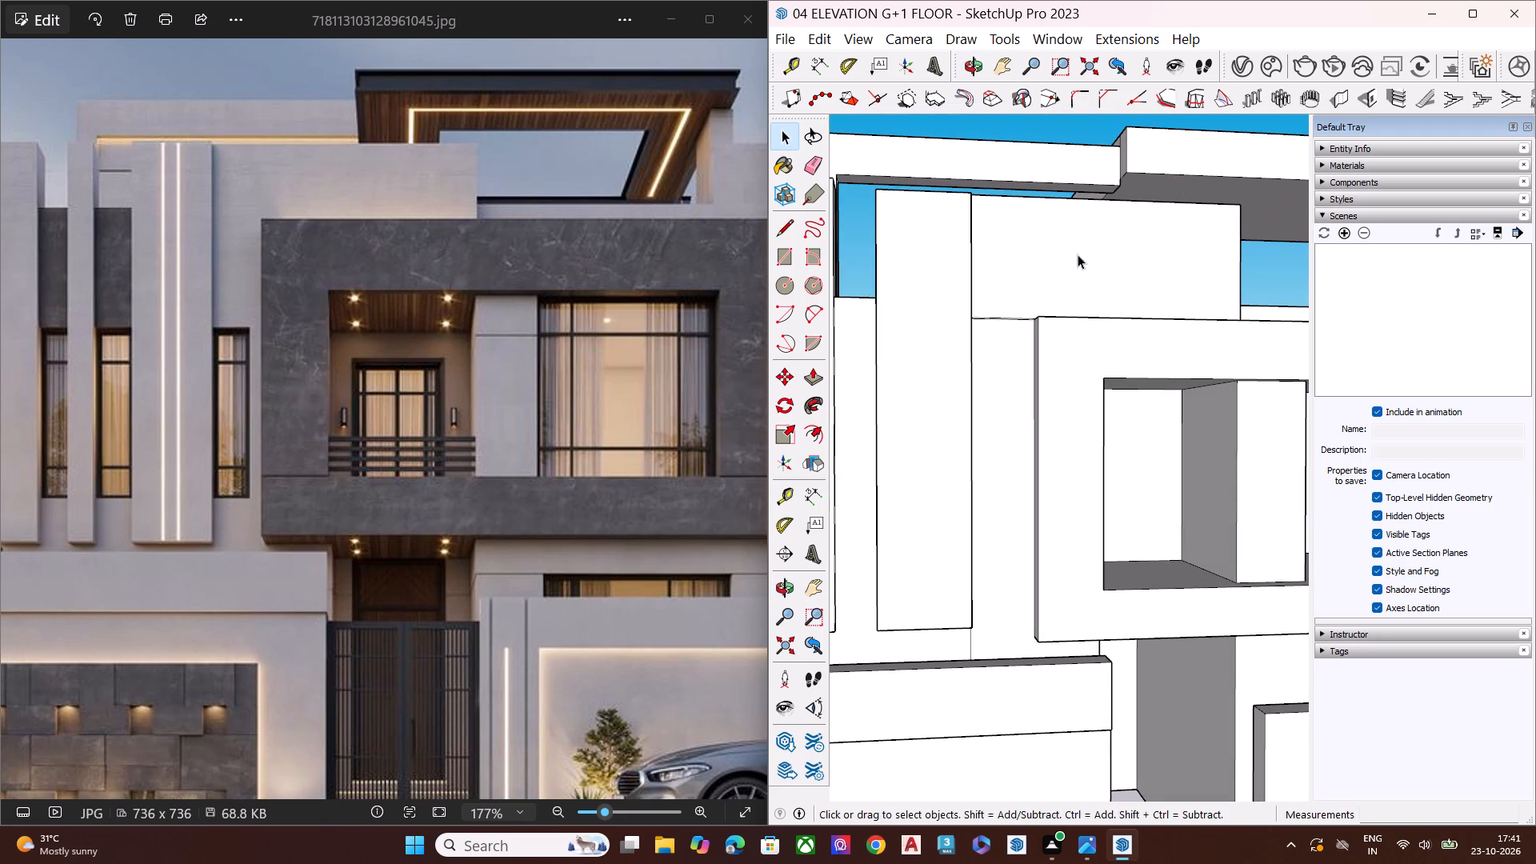
pyautogui.moveTo(1078, 254); pyautogui.dragTo(807, 358, button='middle')
pyautogui.moveTo(1164, 246); pyautogui.dragTo(1046, 501, button='middle')
pyautogui.scroll(2, 1011, 334)
pyautogui.scroll(-1, 1002, 309)
pyautogui.scroll(4, 994, 293)
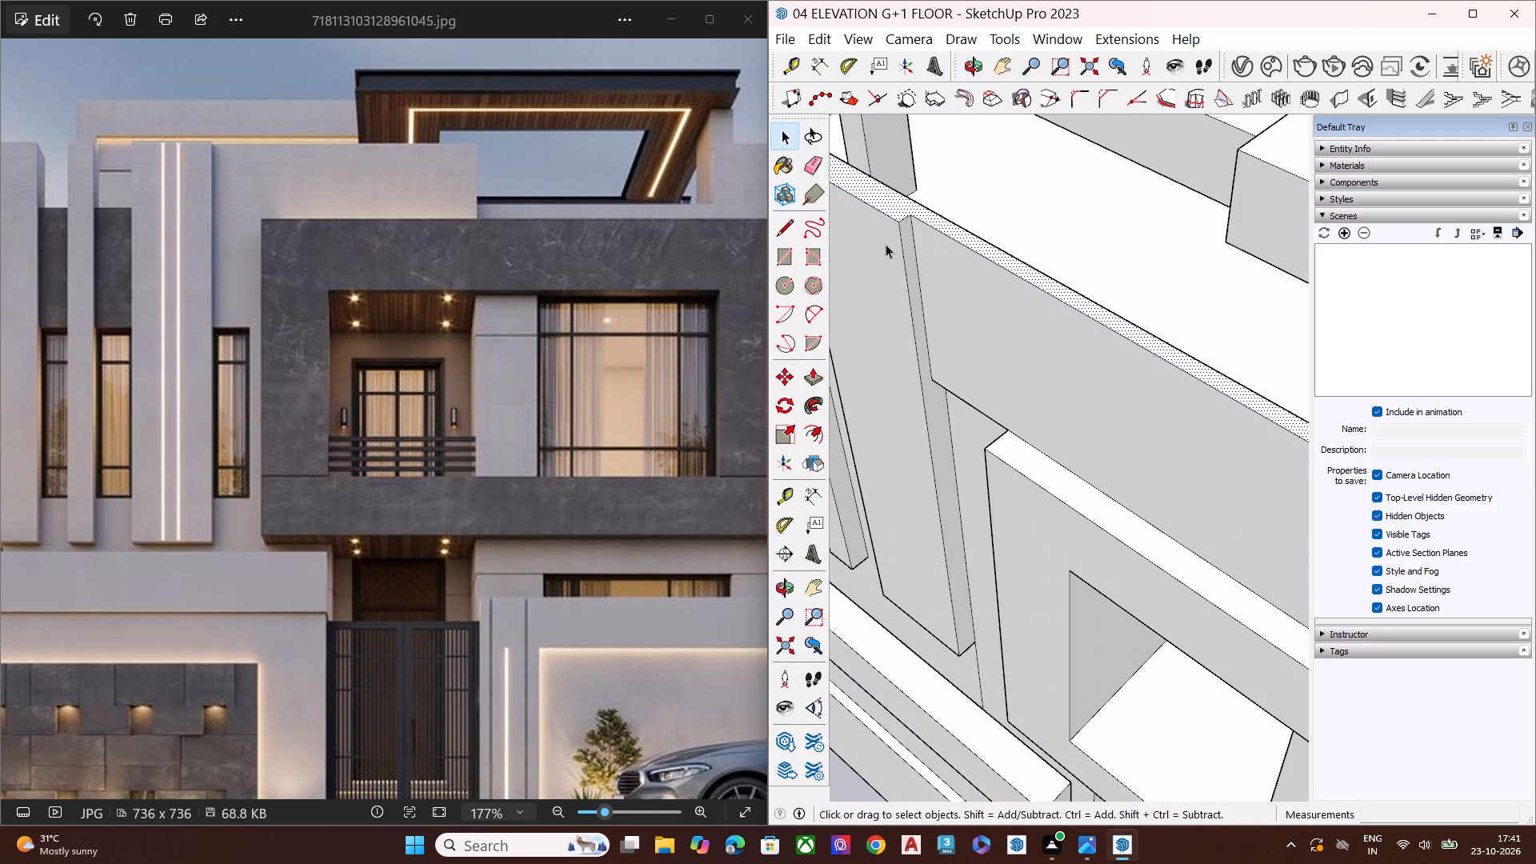
pyautogui.press('p')
pyautogui.click(905, 208)
pyautogui.click(906, 223)
pyautogui.press('space')
# Review the lowered wide fin and upper wall panel within the front elevation against the reference photo.
pyautogui.moveTo(953, 315); pyautogui.dragTo(997, 184, button='middle')
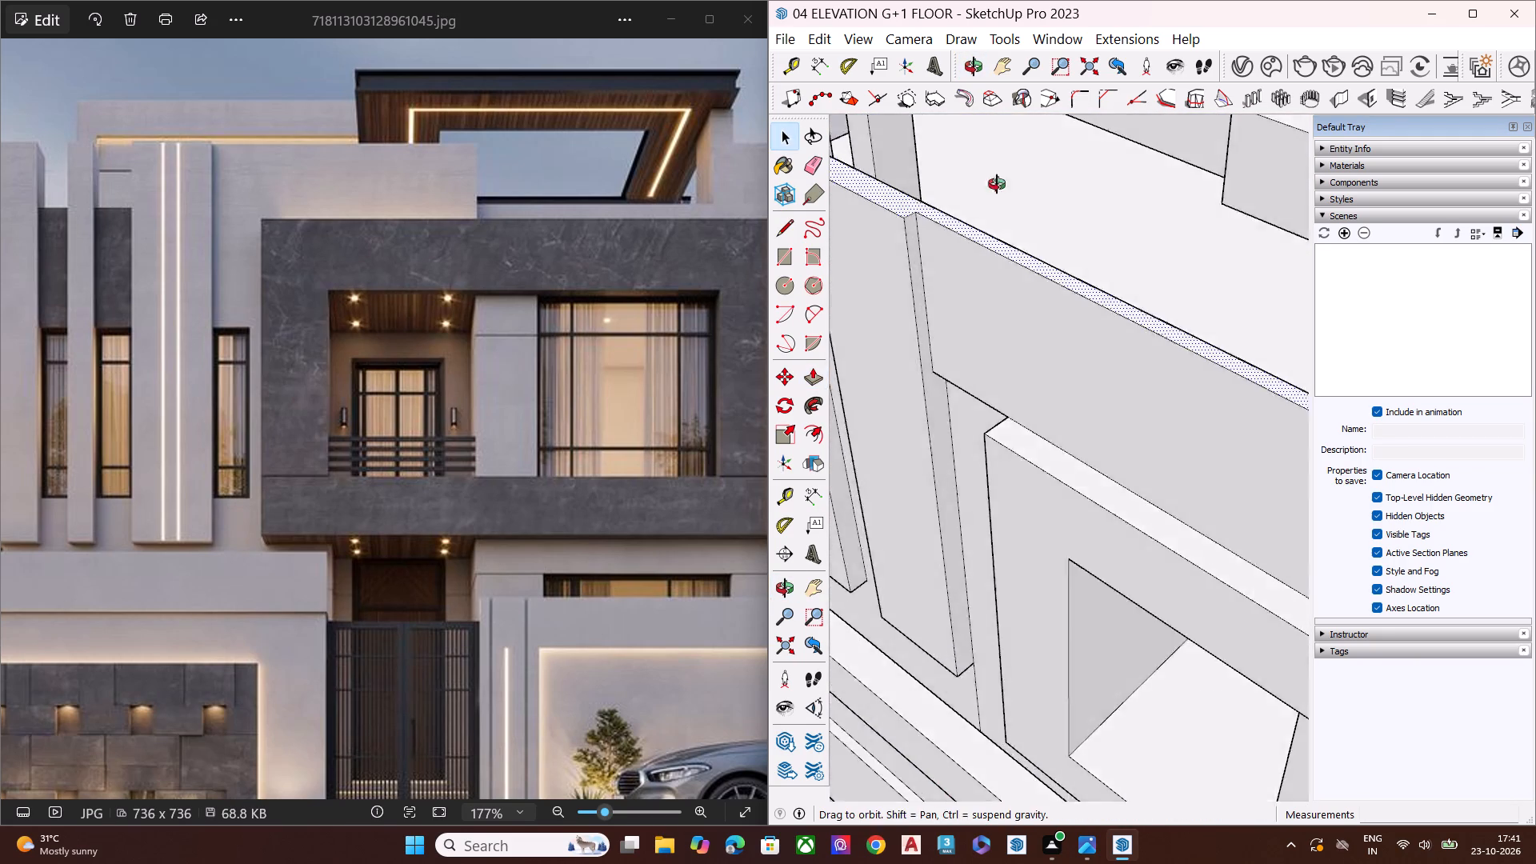
pyautogui.moveTo(997, 184); pyautogui.dragTo(1140, 21, button='middle')
pyautogui.scroll(-3, 982, 181)
pyautogui.scroll(2, 980, 203)
pyautogui.scroll(-2, 979, 221)
pyautogui.scroll(1, 978, 226)
pyautogui.scroll(-2, 978, 229)
pyautogui.moveTo(980, 344); pyautogui.dragTo(1166, 256, button='middle')
pyautogui.scroll(1, 1009, 334)
pyautogui.moveTo(1138, 258); pyautogui.dragTo(1007, 258, button='middle')
pyautogui.scroll(-1, 1007, 258)
pyautogui.scroll(2, 1007, 258)
pyautogui.scroll(-6, 1068, 276)
pyautogui.moveTo(1178, 338); pyautogui.dragTo(1214, 318, button='middle')
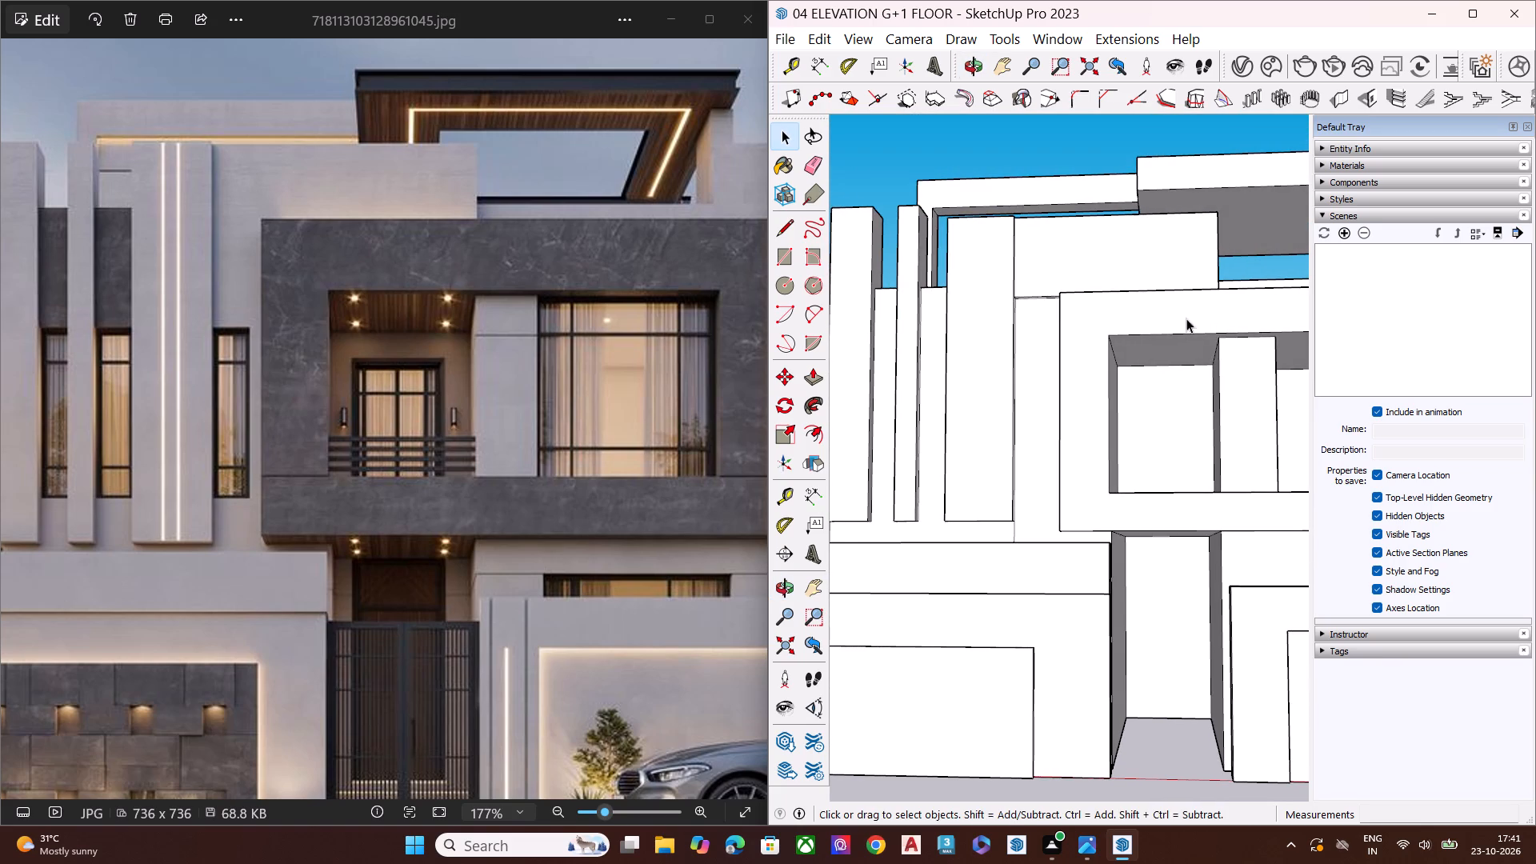
pyautogui.scroll(-4, 1150, 314)
pyautogui.scroll(1, 1150, 314)
pyautogui.scroll(-1, 1150, 314)
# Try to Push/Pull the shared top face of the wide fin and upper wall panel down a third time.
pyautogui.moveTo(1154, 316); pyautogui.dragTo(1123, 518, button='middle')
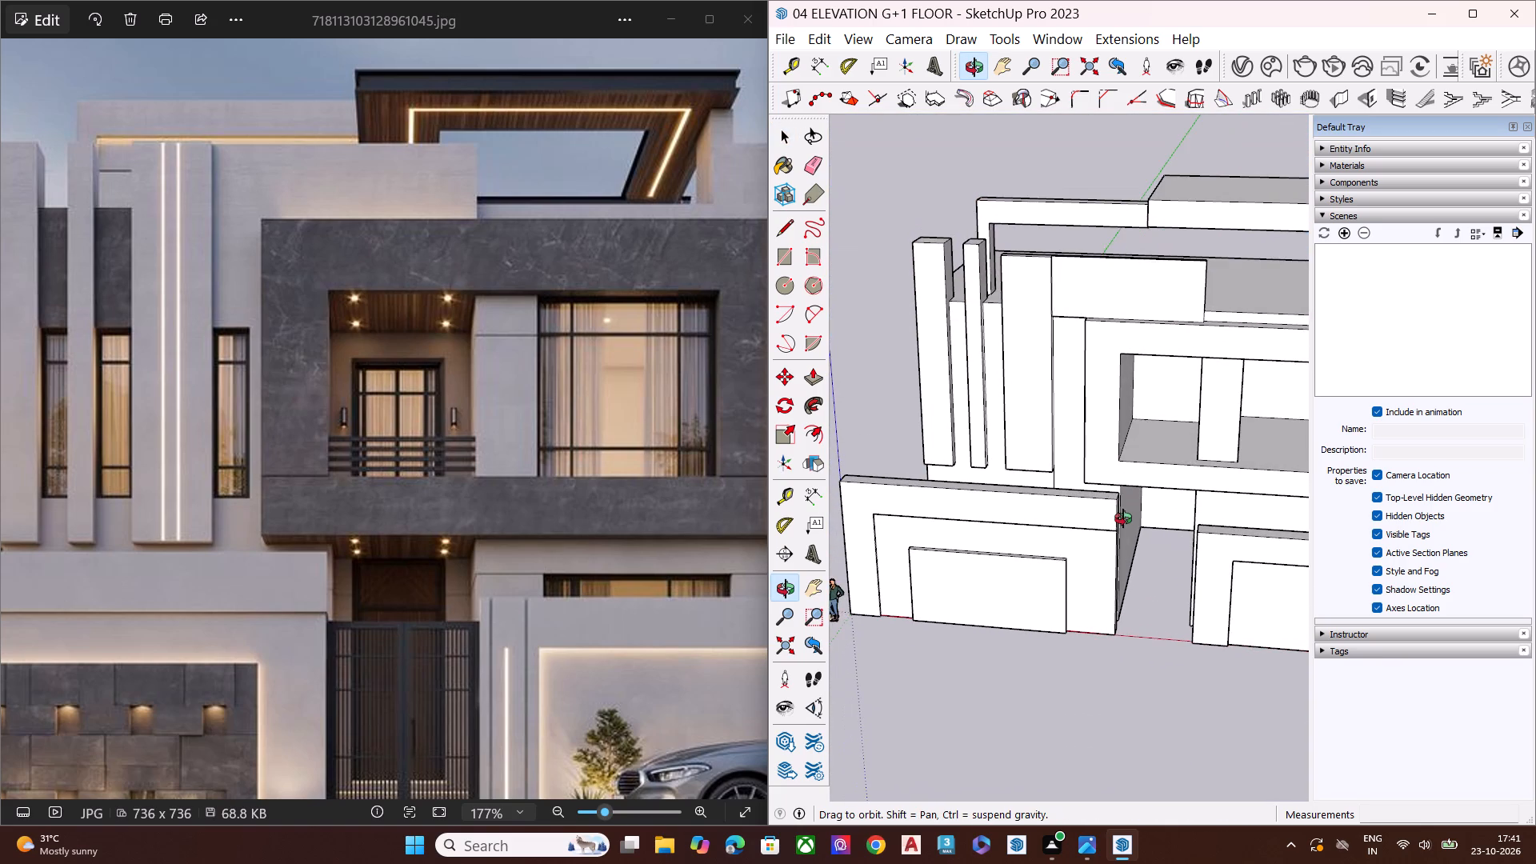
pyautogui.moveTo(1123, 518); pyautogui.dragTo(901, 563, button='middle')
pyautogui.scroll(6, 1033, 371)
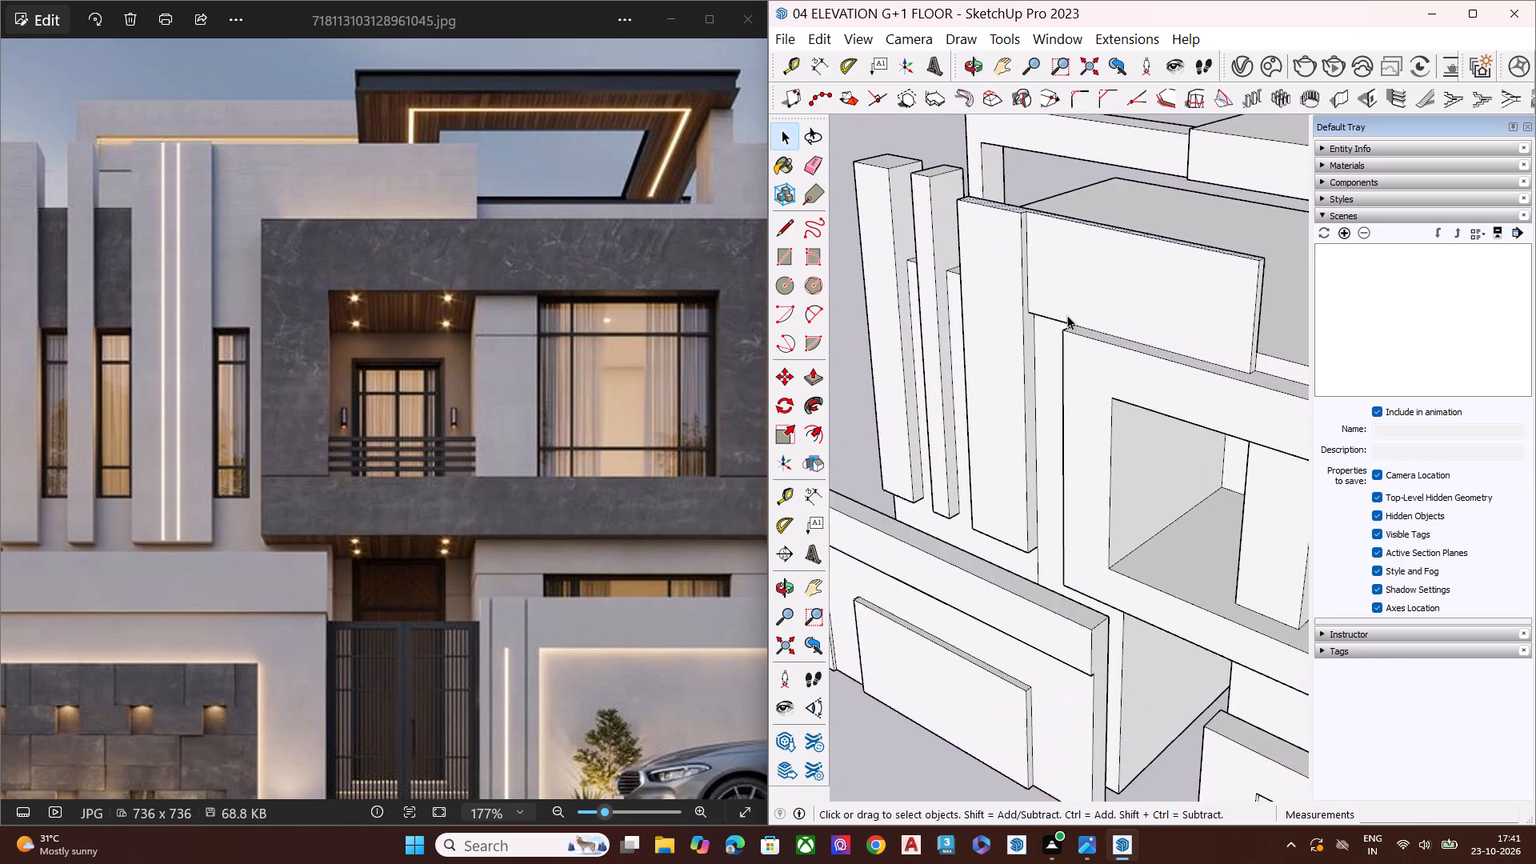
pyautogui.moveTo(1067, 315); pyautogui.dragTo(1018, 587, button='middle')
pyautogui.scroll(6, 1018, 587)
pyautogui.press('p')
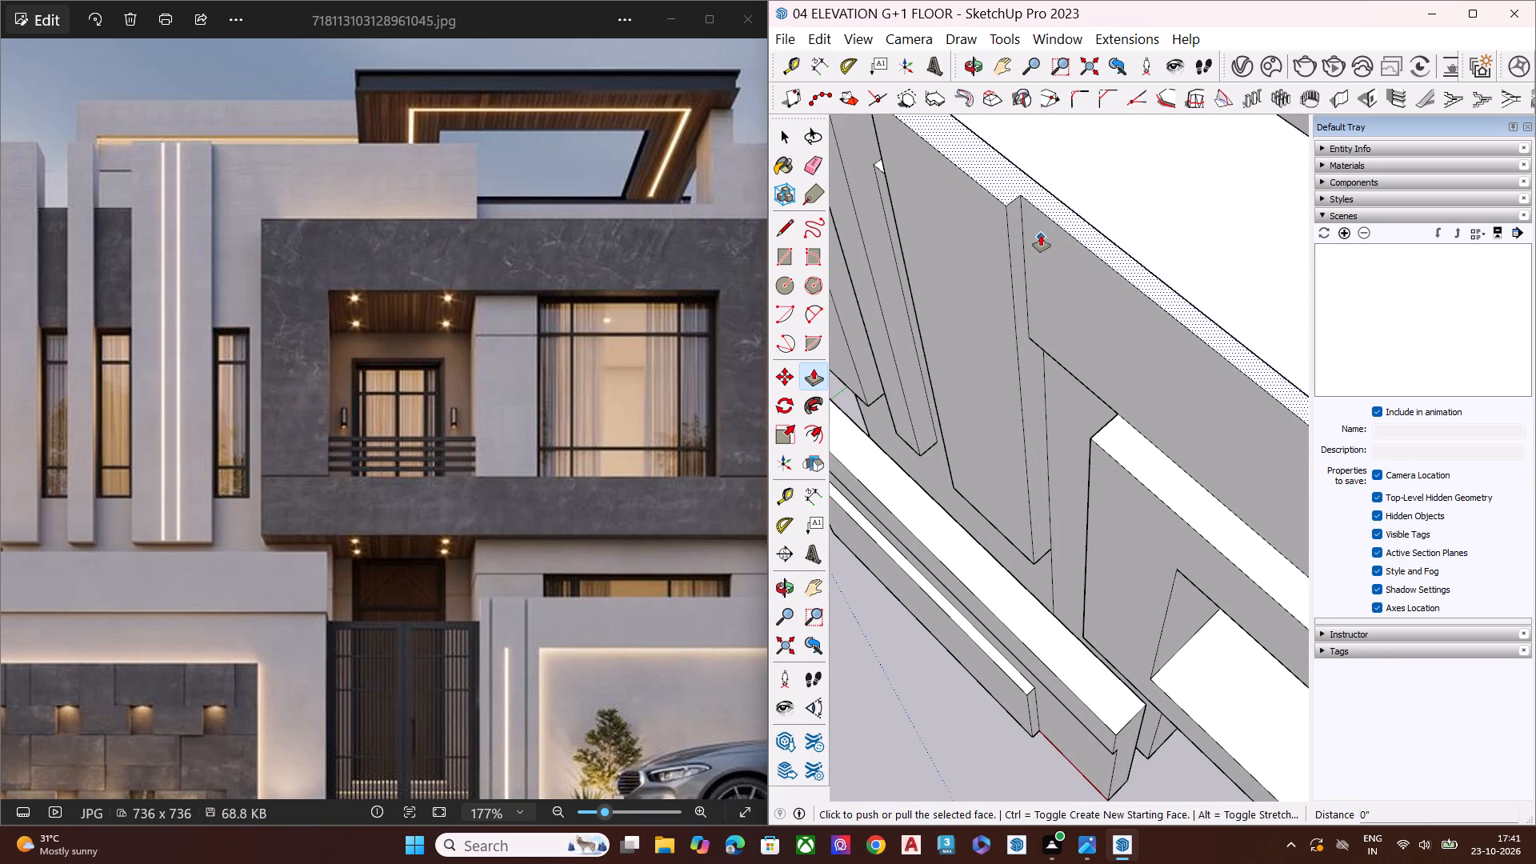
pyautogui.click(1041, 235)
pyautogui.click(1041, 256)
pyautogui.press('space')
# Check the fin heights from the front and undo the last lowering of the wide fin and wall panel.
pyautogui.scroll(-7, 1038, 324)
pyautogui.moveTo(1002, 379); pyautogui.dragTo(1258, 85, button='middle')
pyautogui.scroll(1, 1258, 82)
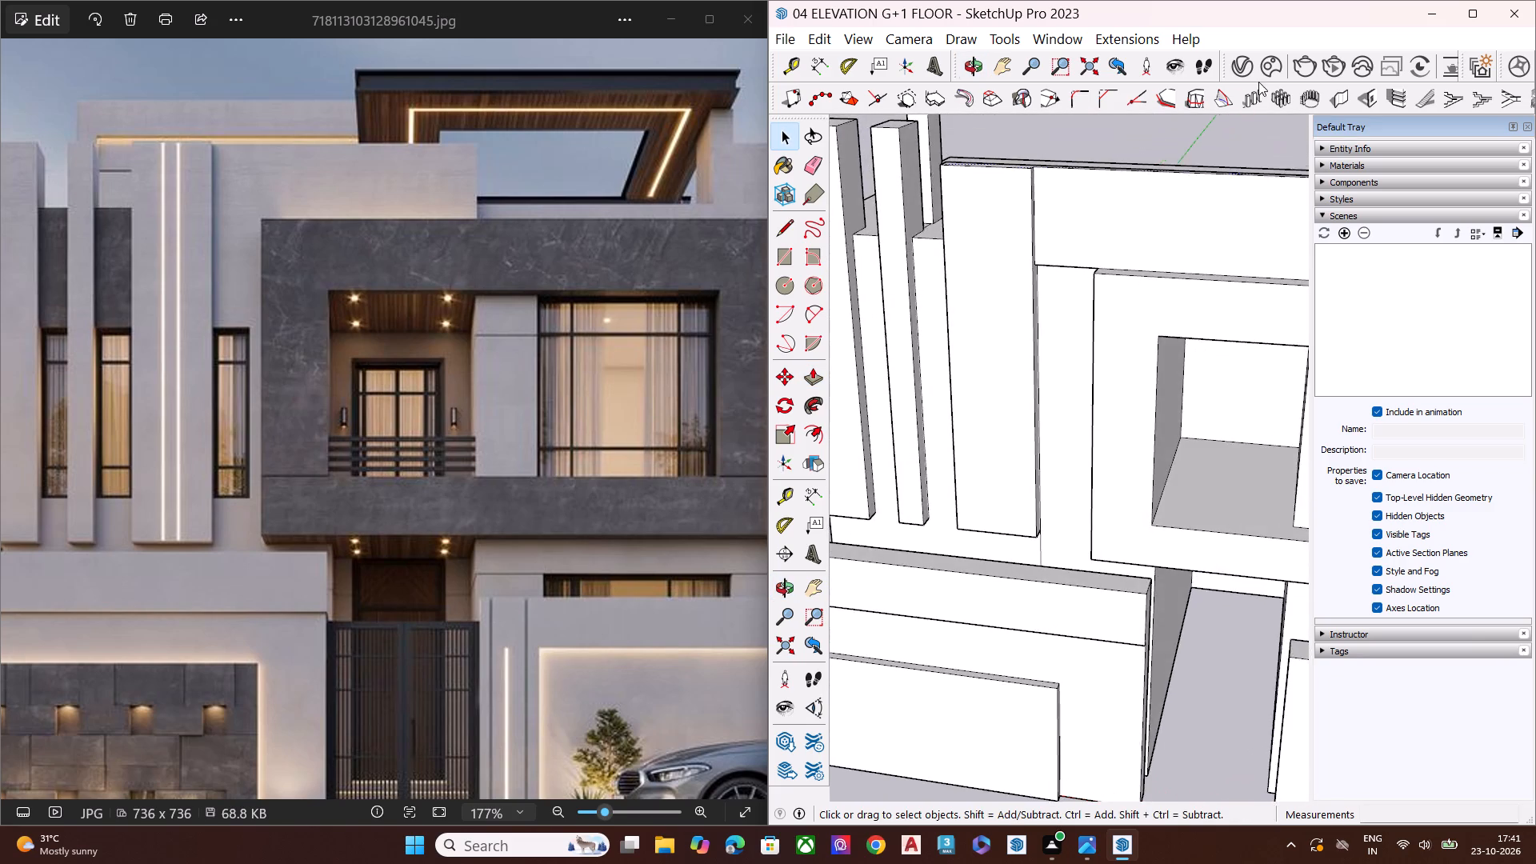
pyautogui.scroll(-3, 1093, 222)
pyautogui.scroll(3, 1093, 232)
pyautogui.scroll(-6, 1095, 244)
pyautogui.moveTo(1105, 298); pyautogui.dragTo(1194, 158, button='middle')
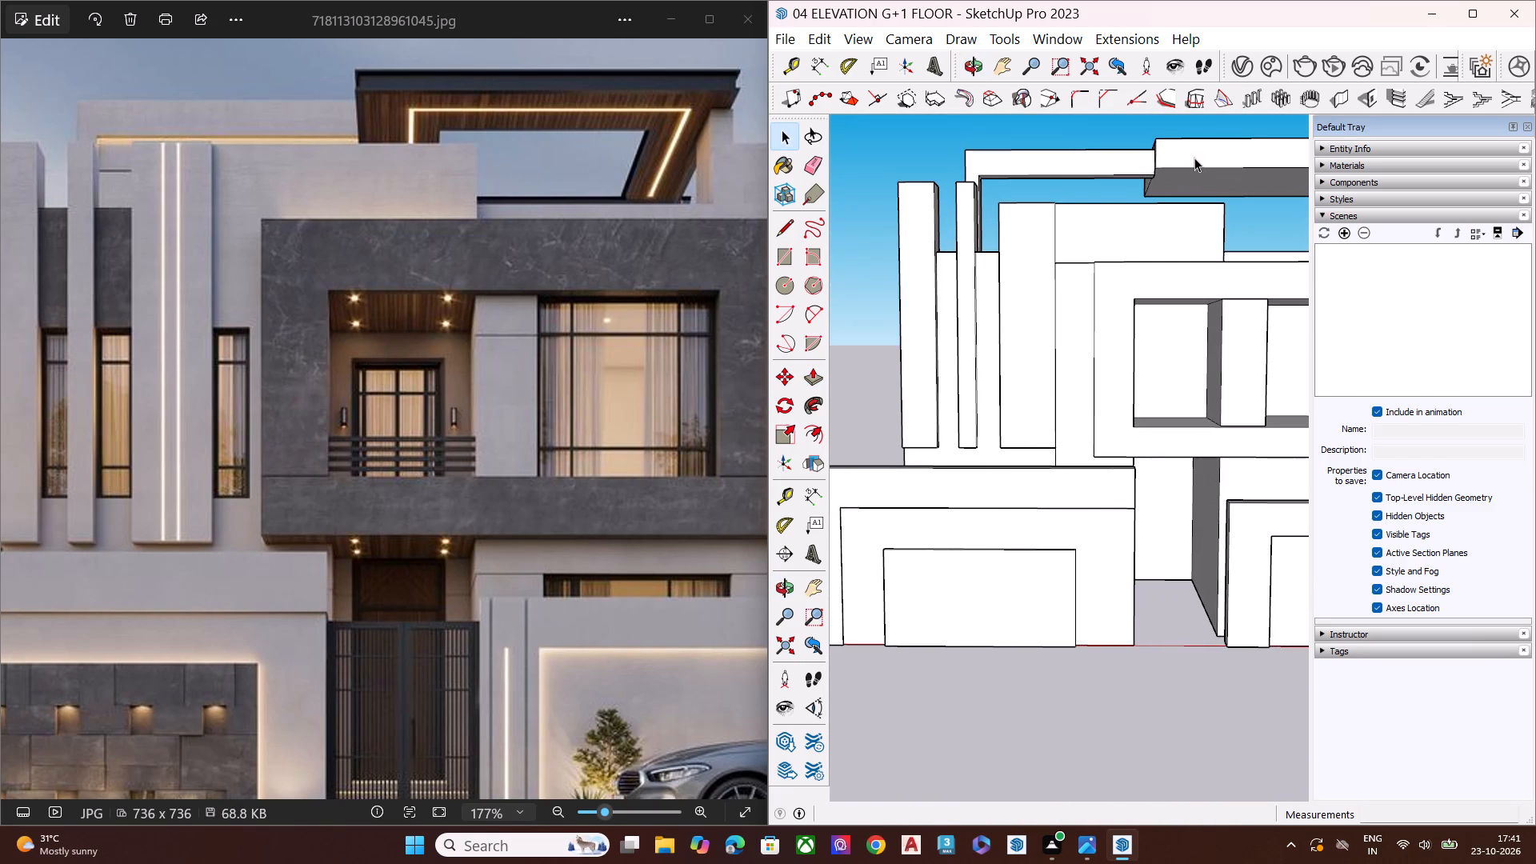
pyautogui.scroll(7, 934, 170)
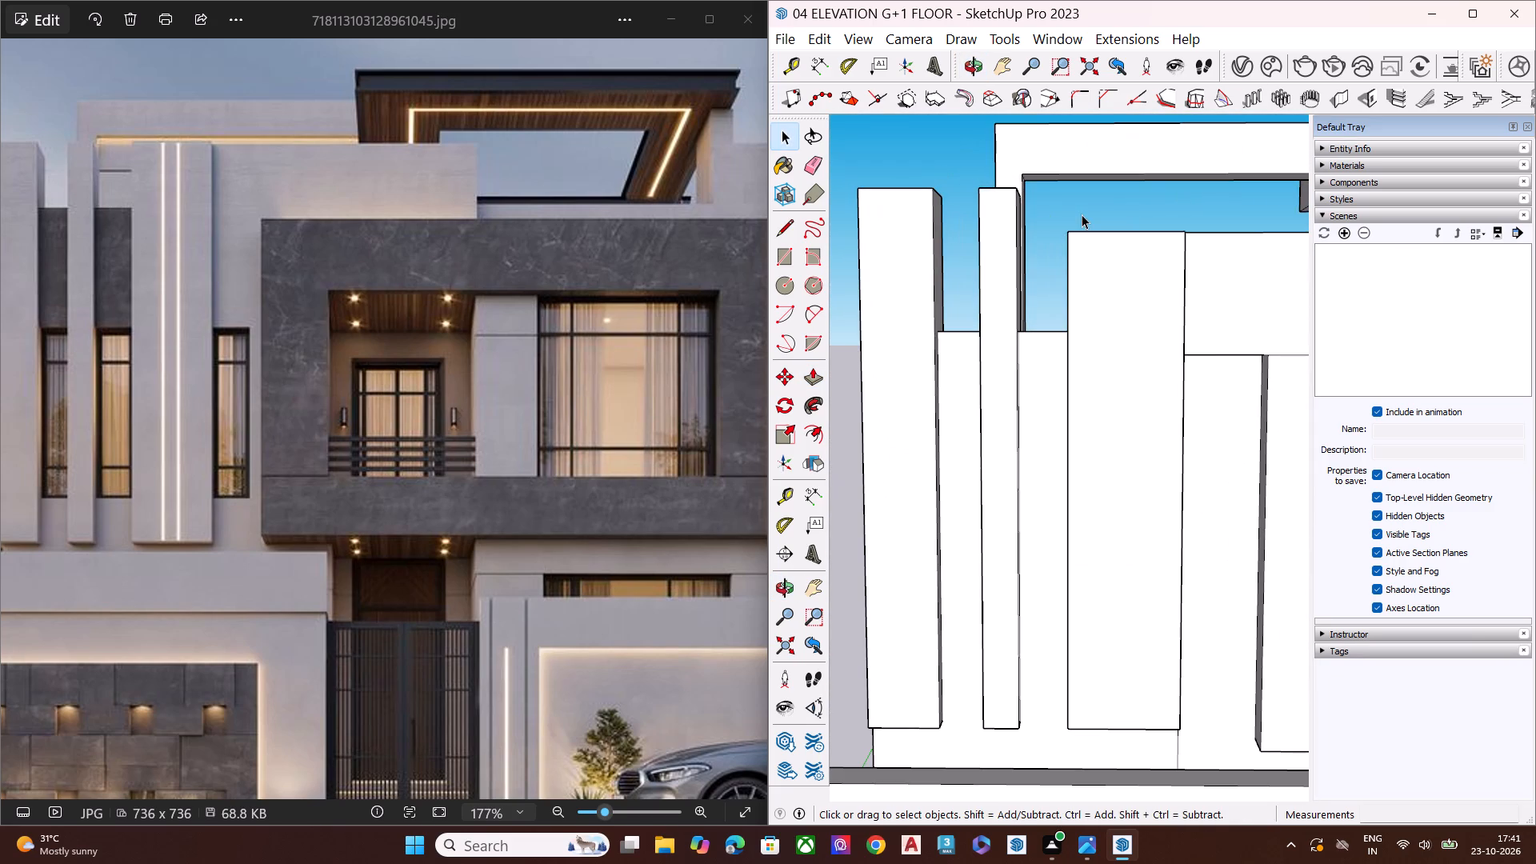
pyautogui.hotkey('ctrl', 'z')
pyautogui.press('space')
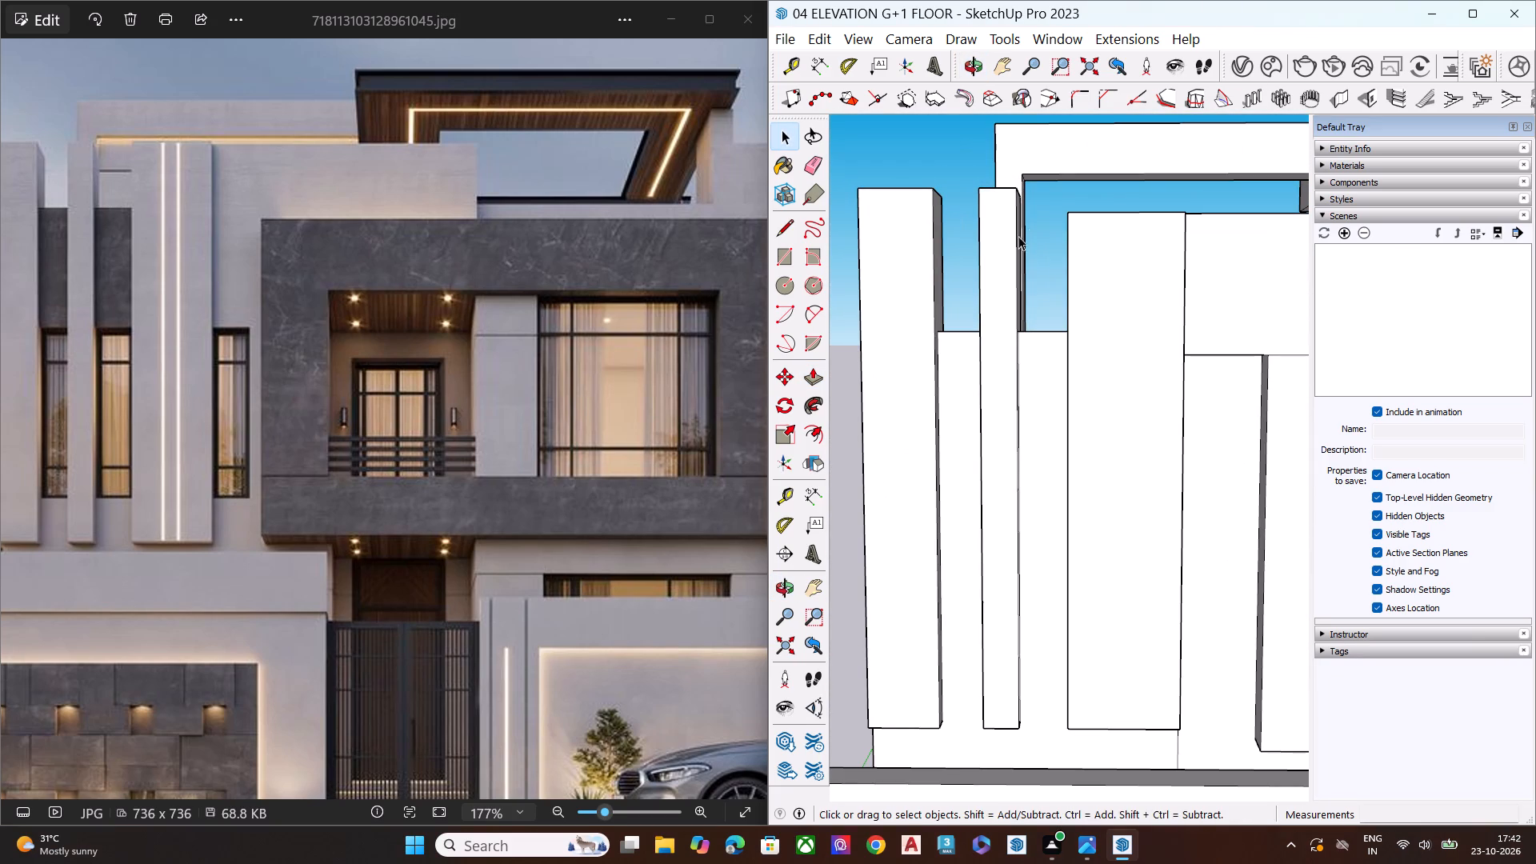
# Push/Pull the top face of the narrow middle fin down to the height of the wide fin.
pyautogui.moveTo(1017, 256); pyautogui.dragTo(1021, 473, button='middle')
pyautogui.scroll(1, 1024, 261)
pyautogui.scroll(-1, 1018, 255)
pyautogui.scroll(1, 1017, 255)
pyautogui.click(993, 227)
pyautogui.press('p')
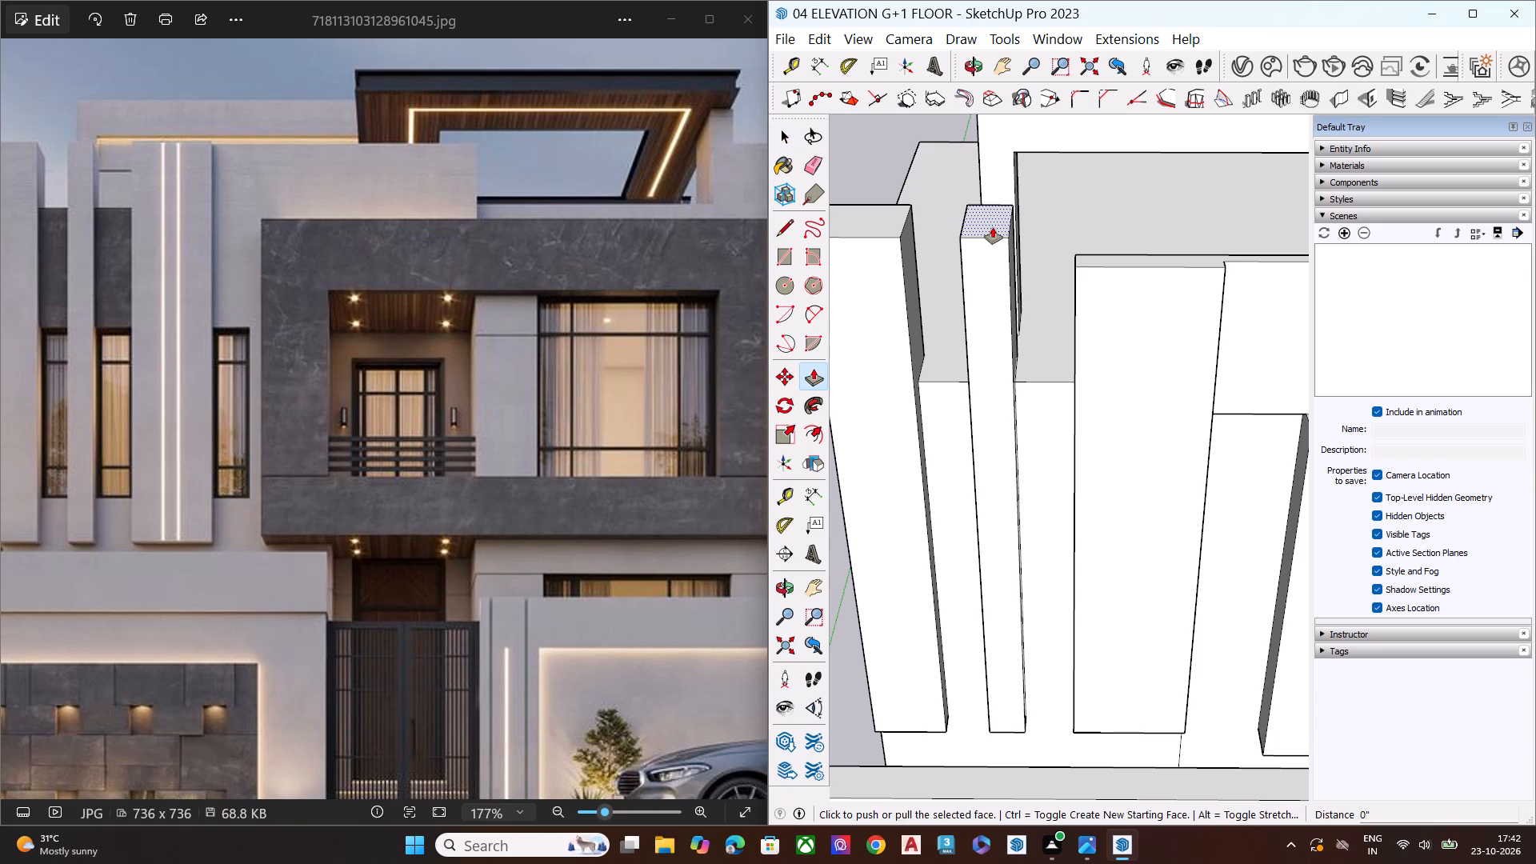
pyautogui.click(993, 227)
pyautogui.click(1080, 262)
pyautogui.middleClick(995, 306)
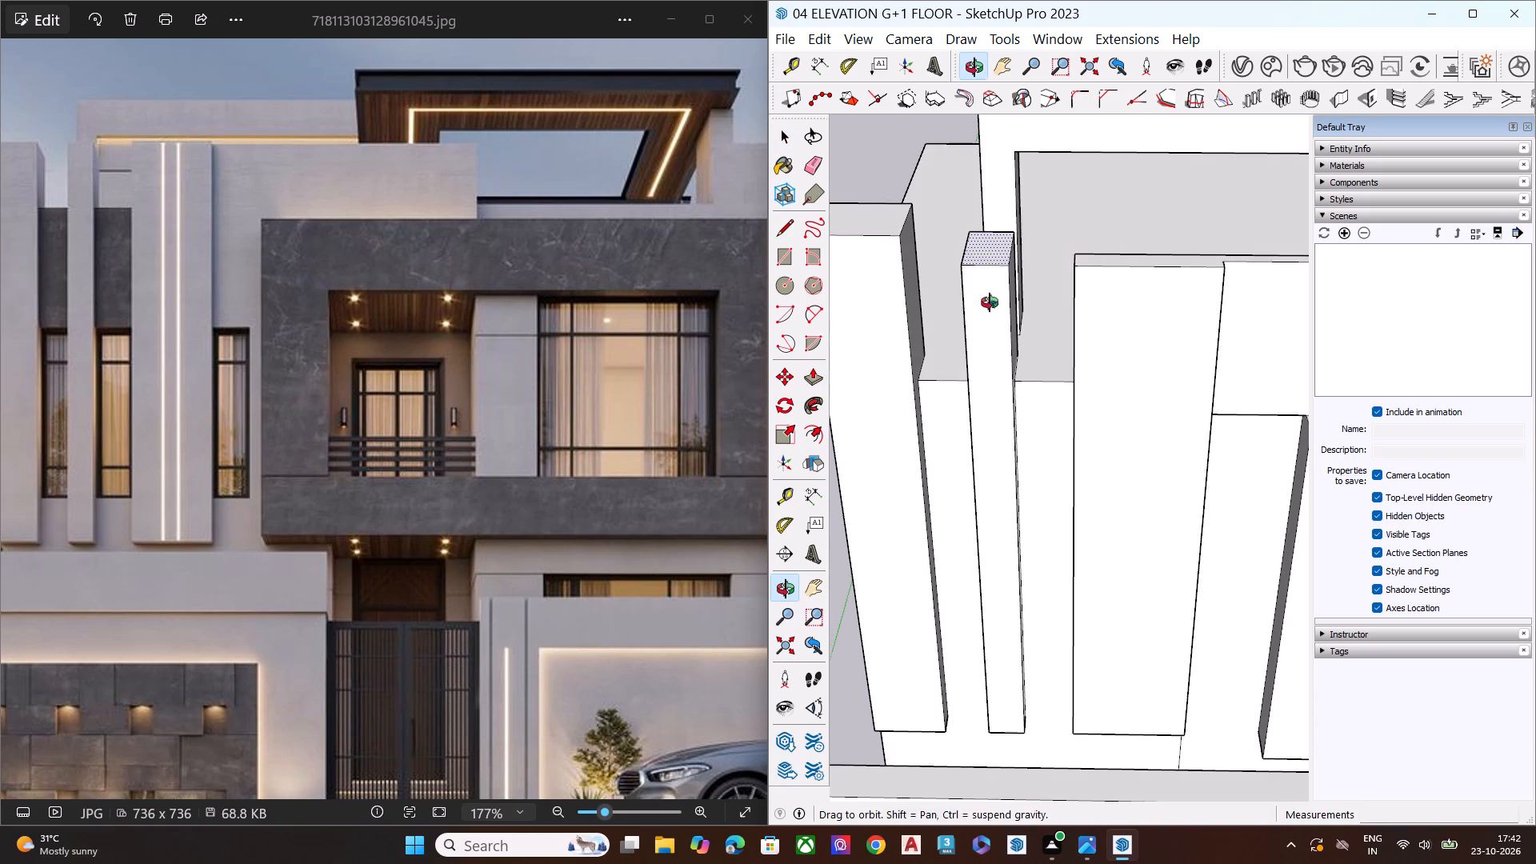
# Push/Pull the top face of the outermost fin down 1' 1/2" to match the narrow middle fin's height.
pyautogui.press('space')
pyautogui.click(880, 219)
pyautogui.press('p')
pyautogui.click(880, 219)
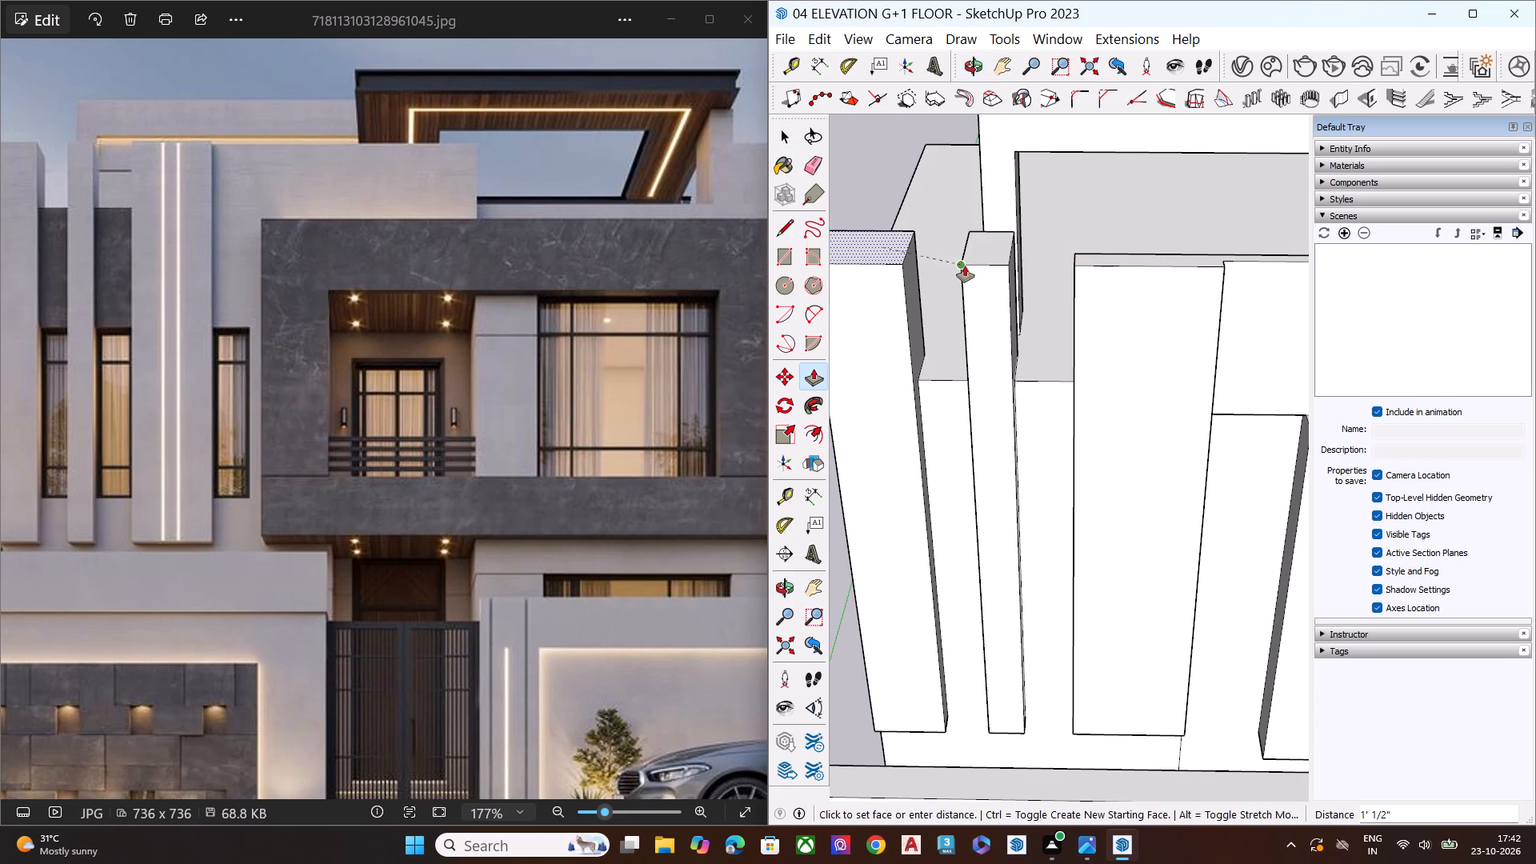
pyautogui.click(965, 266)
pyautogui.press('space')
pyautogui.click(891, 192)
# Compare the aligned fins within the whole front elevation with the full reference photo.
pyautogui.scroll(-3, 880, 185)
pyautogui.scroll(1, 880, 185)
pyautogui.scroll(-1, 880, 185)
pyautogui.scroll(1, 880, 186)
pyautogui.scroll(-3, 882, 194)
pyautogui.moveTo(1029, 358); pyautogui.dragTo(1066, 201, button='middle')
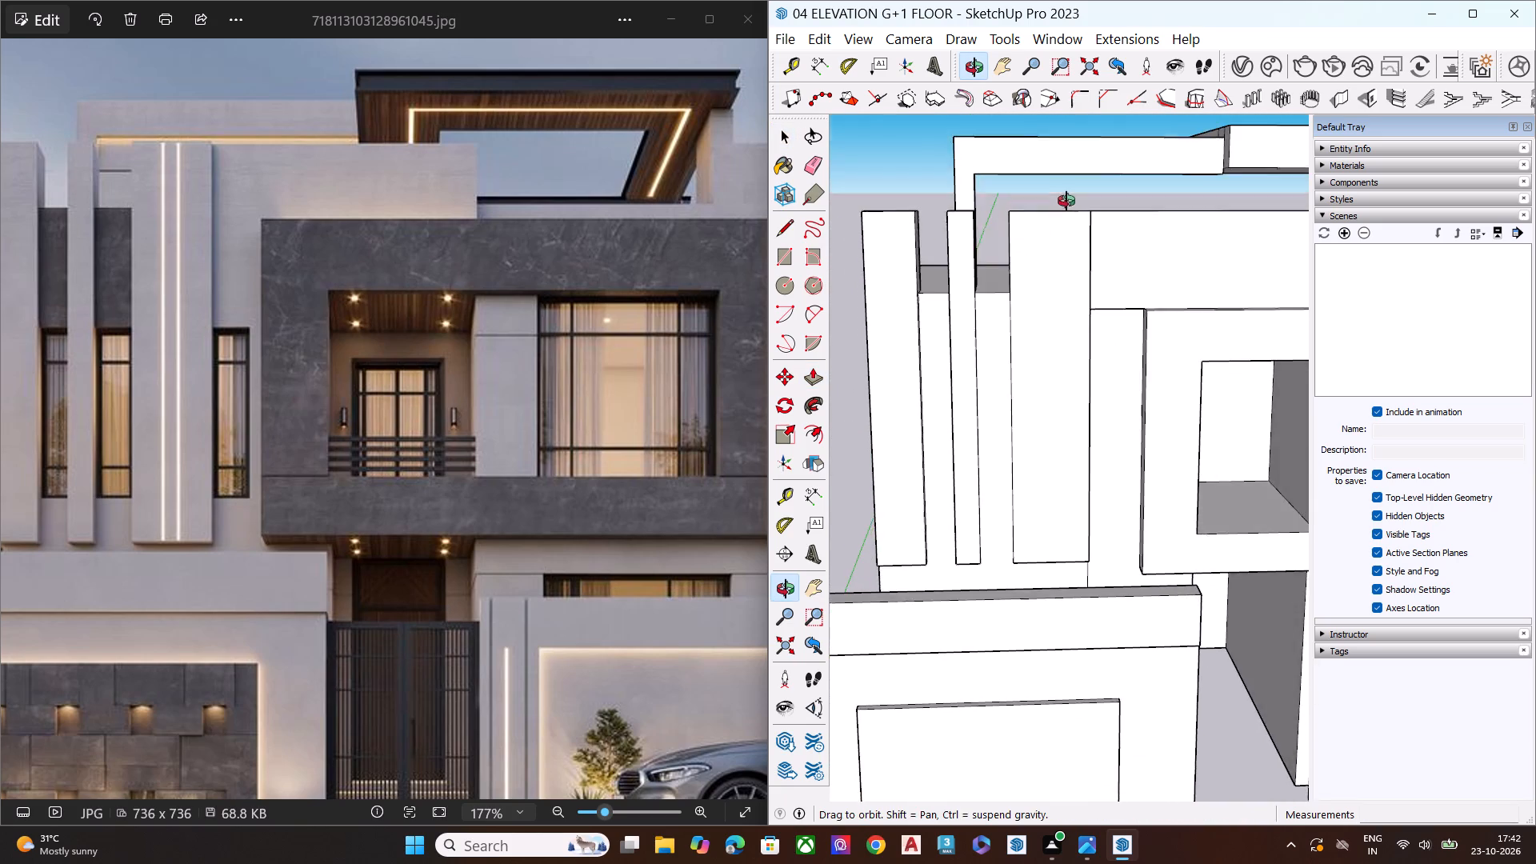
pyautogui.moveTo(1066, 201); pyautogui.dragTo(1066, 199, button='middle')
pyautogui.scroll(-6, 1055, 213)
pyautogui.scroll(-3, 358, 476)
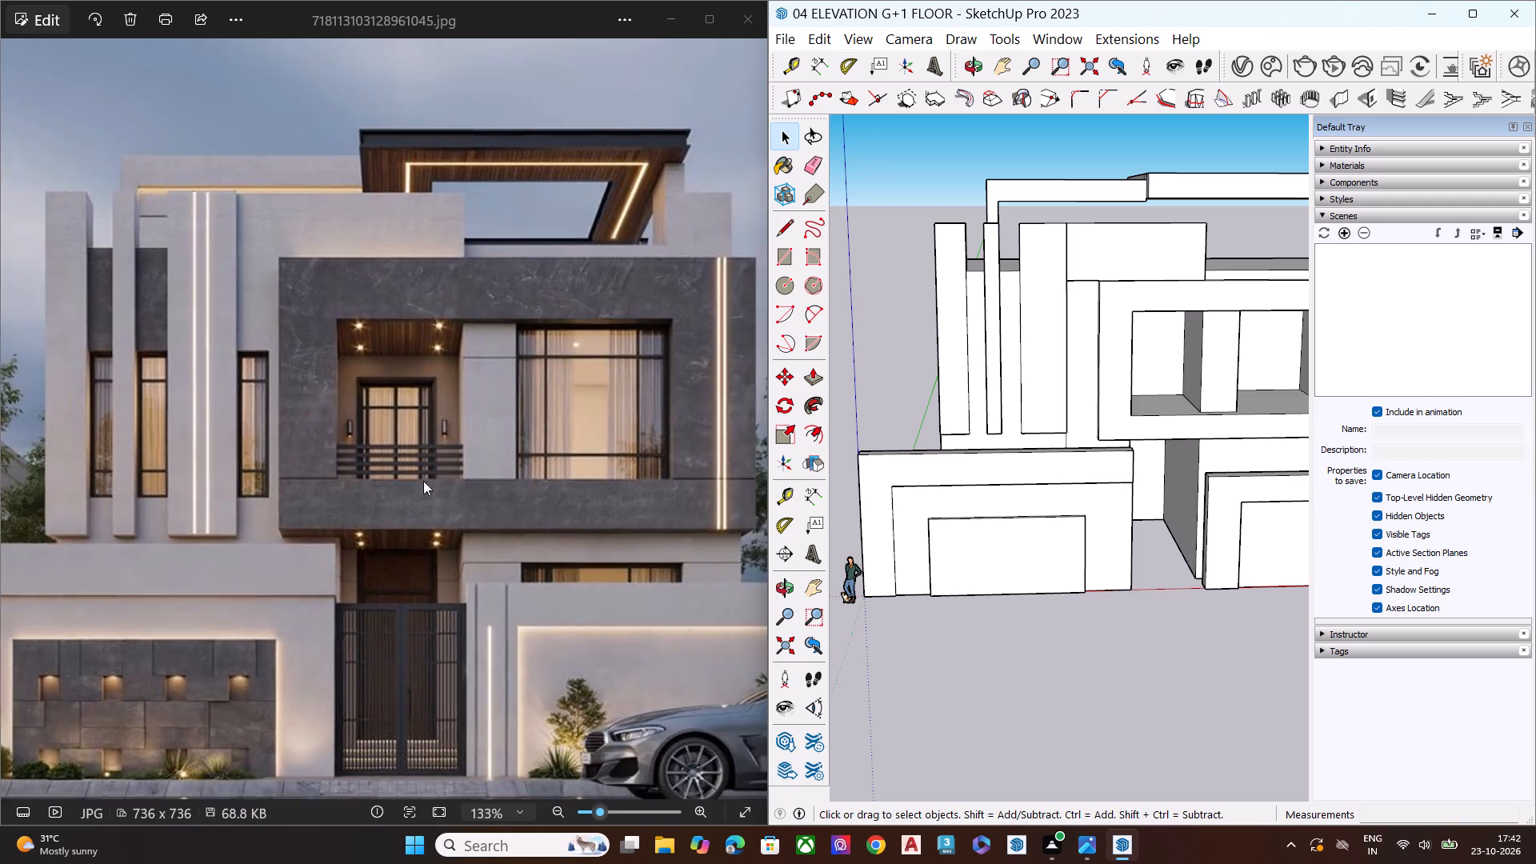
pyautogui.scroll(-3, 423, 481)
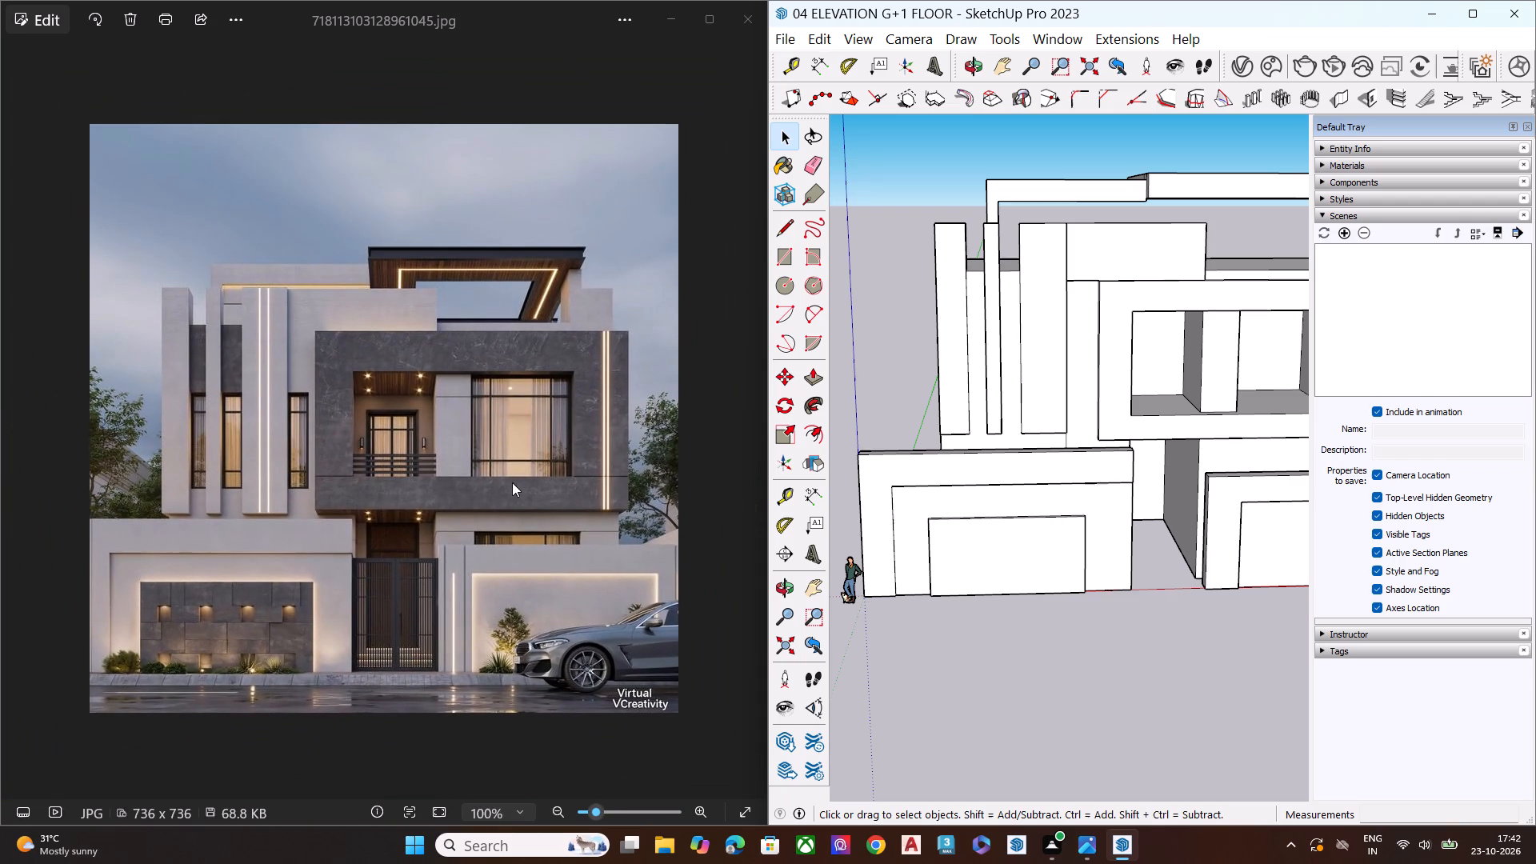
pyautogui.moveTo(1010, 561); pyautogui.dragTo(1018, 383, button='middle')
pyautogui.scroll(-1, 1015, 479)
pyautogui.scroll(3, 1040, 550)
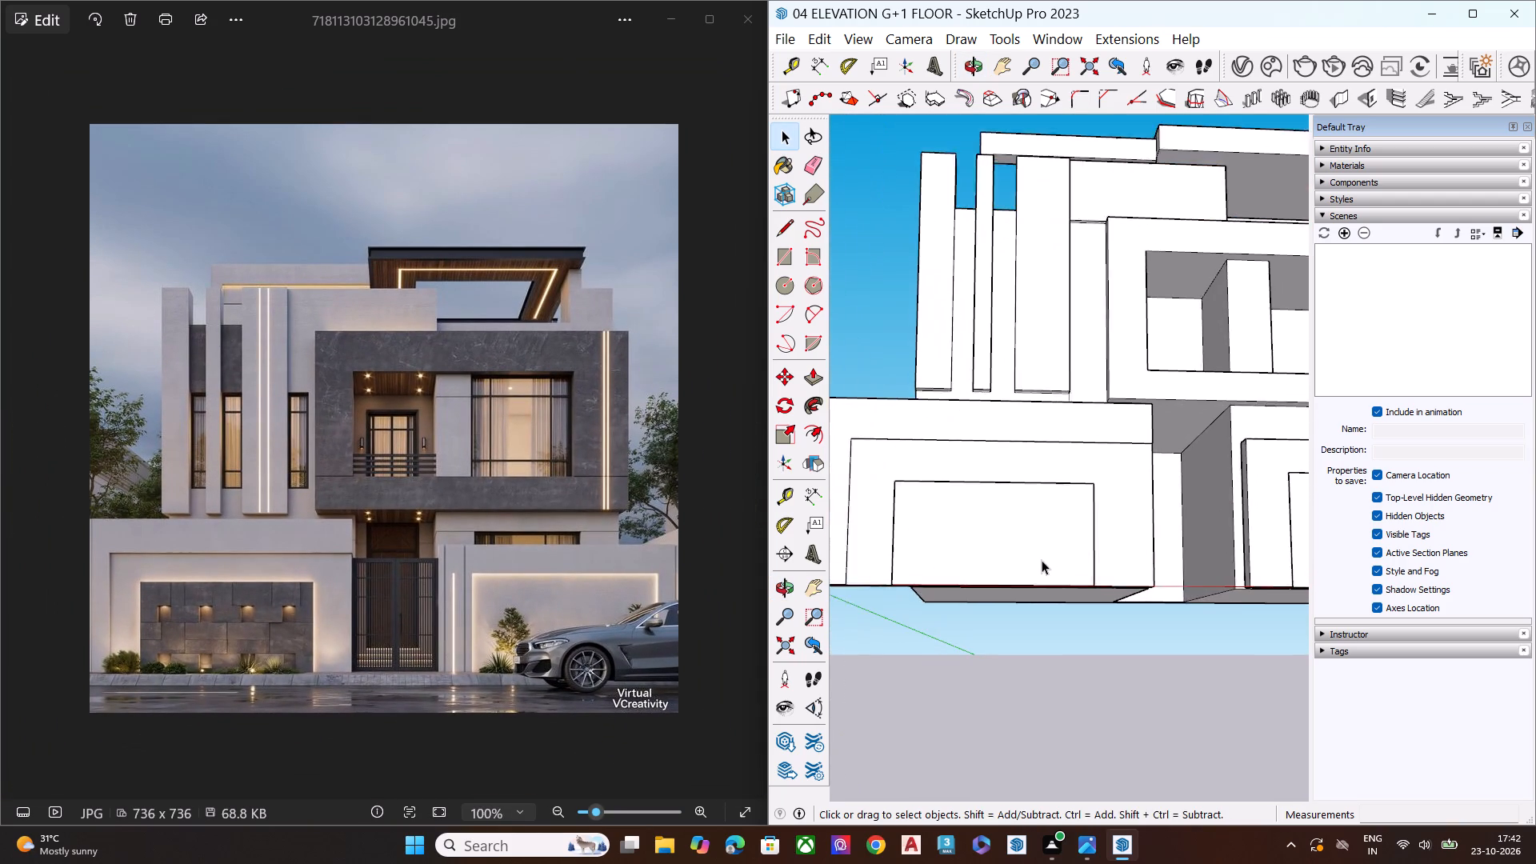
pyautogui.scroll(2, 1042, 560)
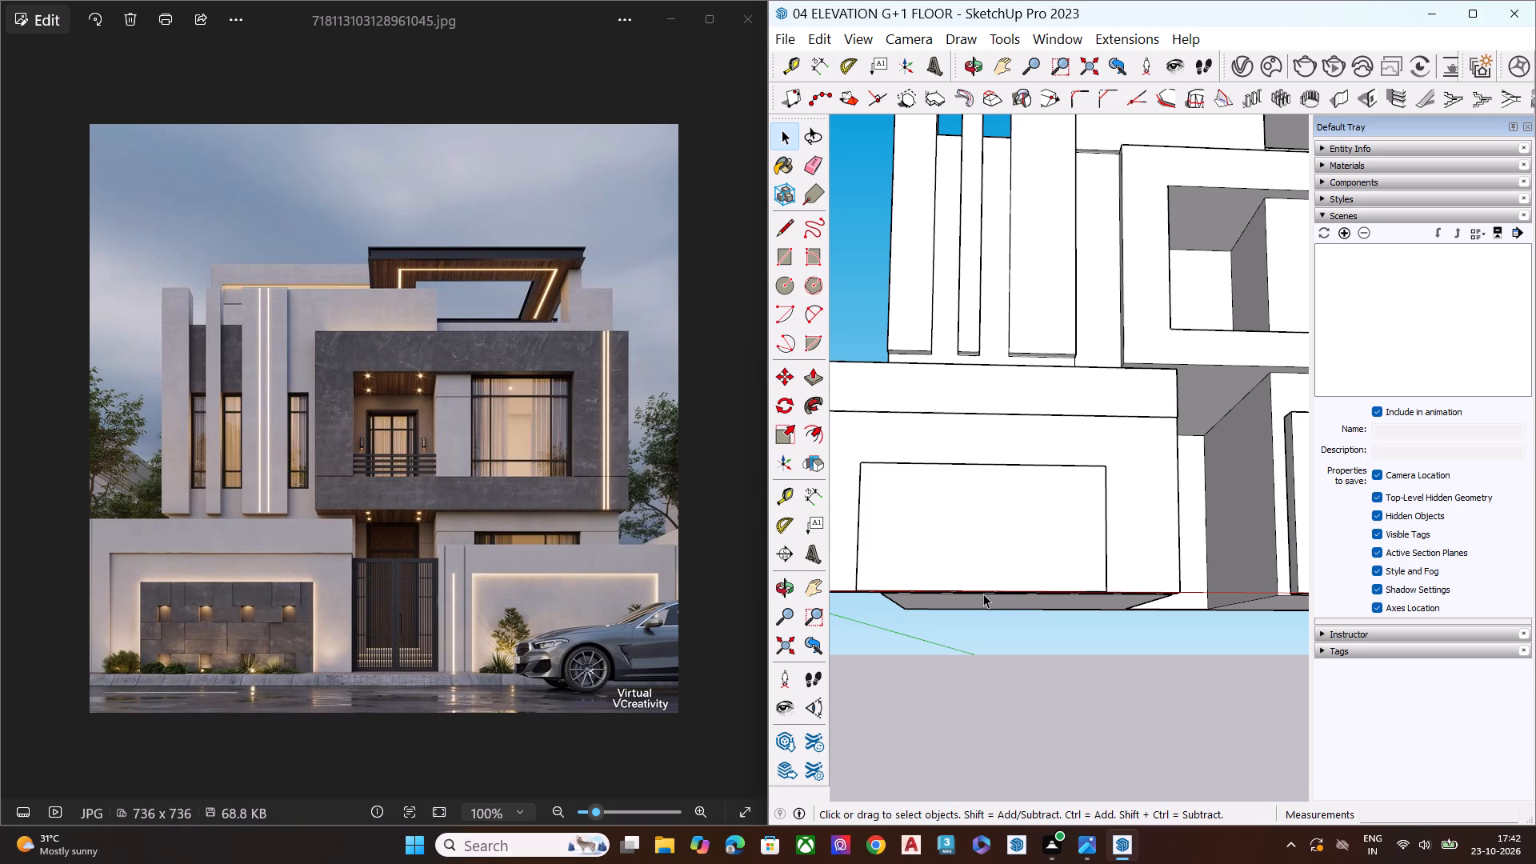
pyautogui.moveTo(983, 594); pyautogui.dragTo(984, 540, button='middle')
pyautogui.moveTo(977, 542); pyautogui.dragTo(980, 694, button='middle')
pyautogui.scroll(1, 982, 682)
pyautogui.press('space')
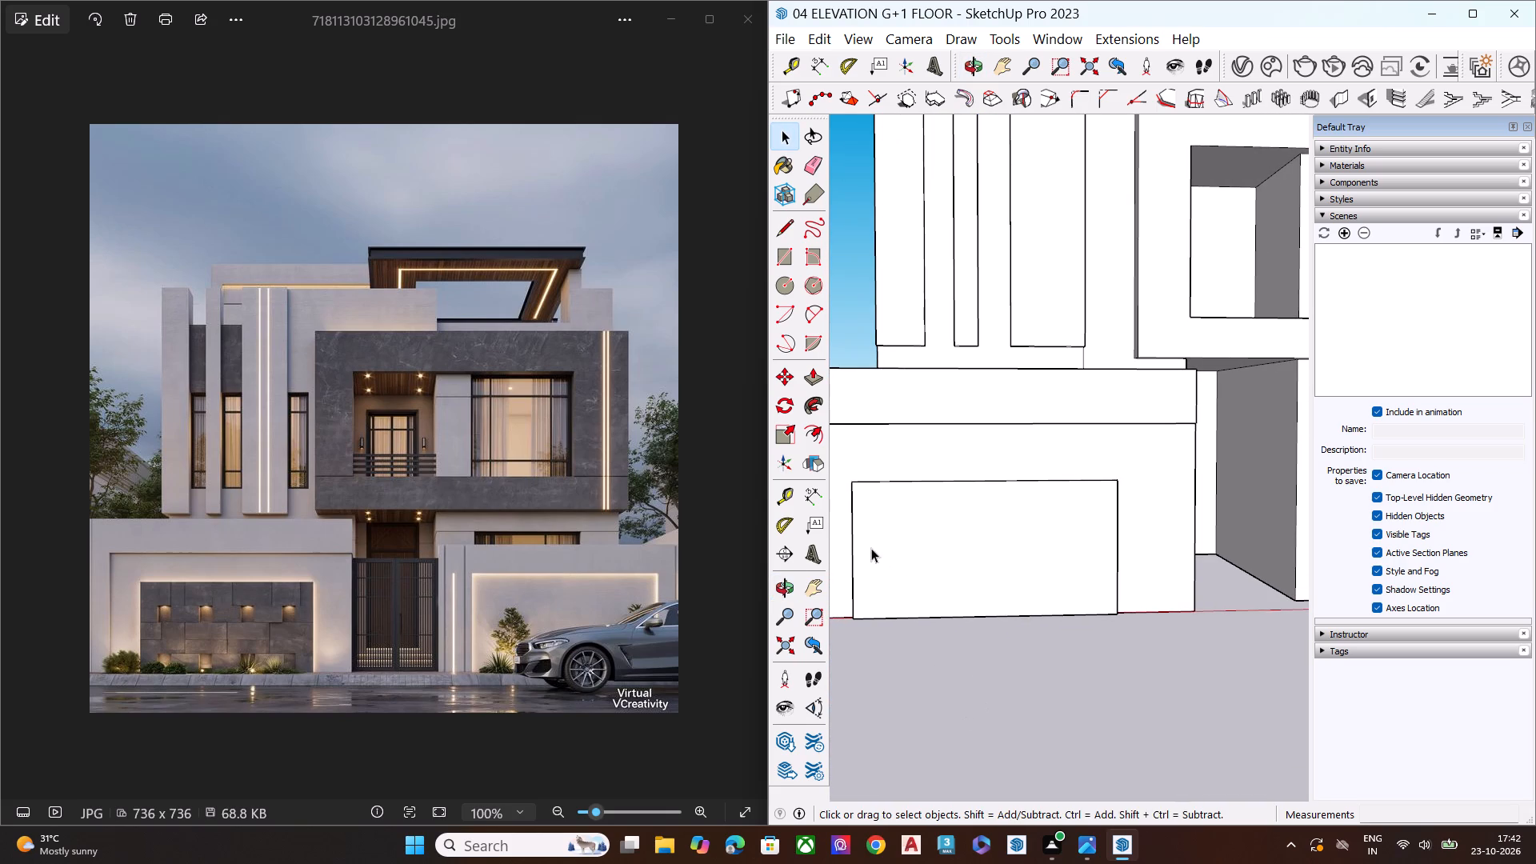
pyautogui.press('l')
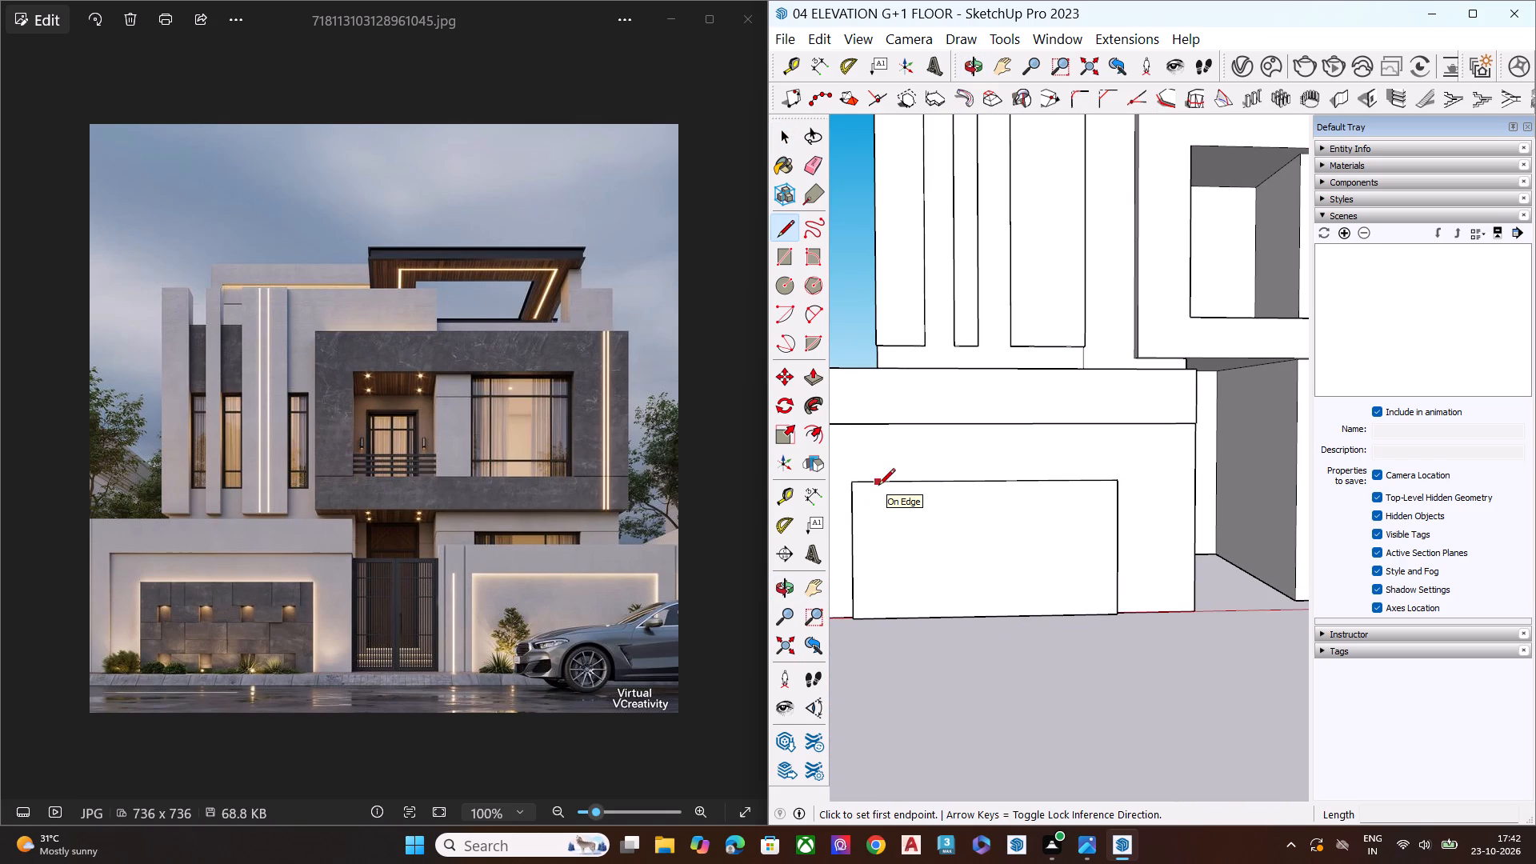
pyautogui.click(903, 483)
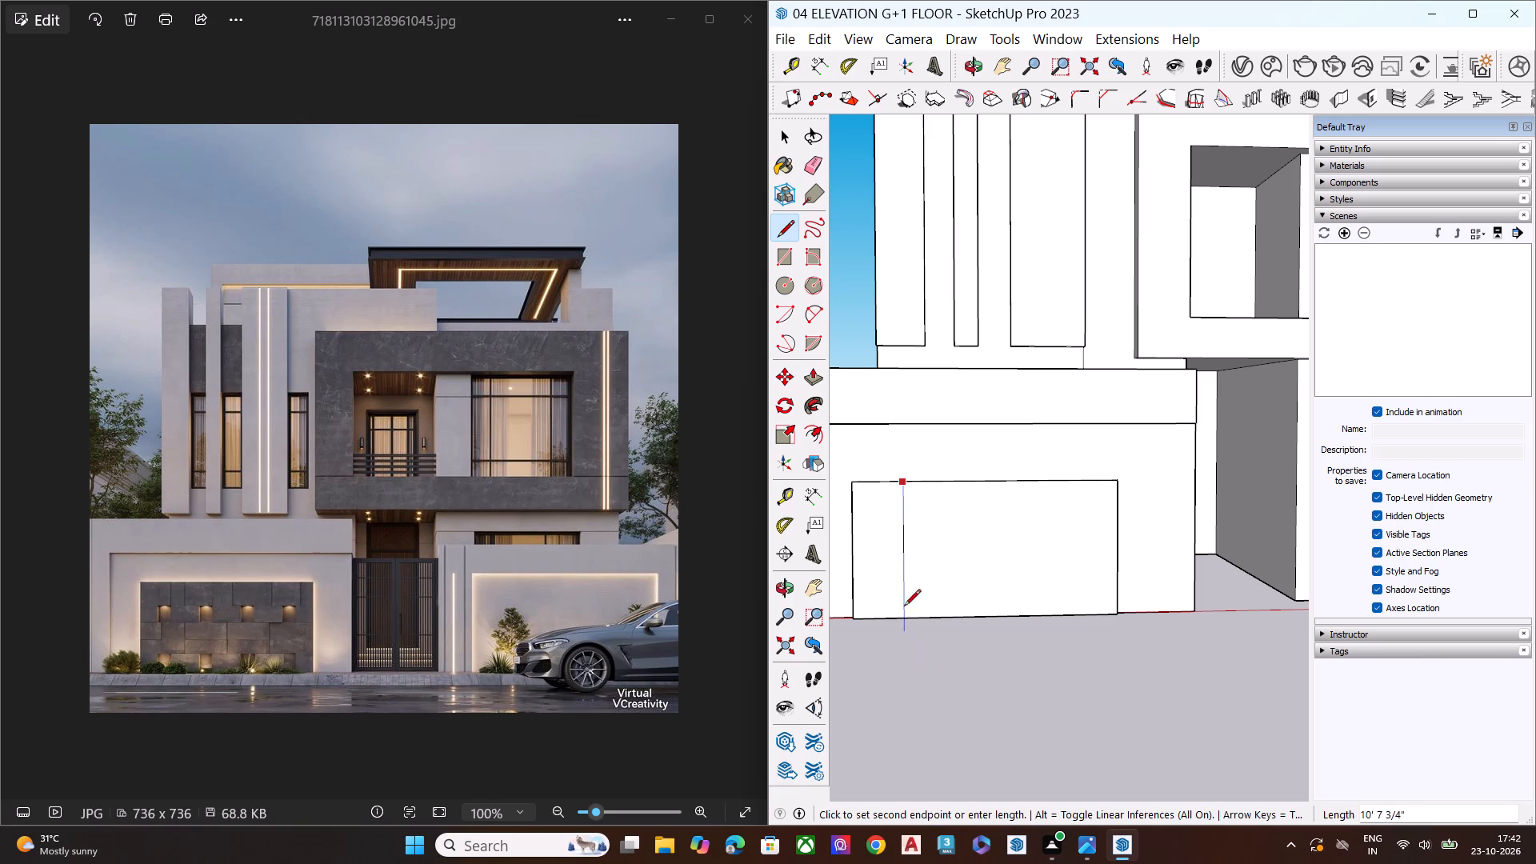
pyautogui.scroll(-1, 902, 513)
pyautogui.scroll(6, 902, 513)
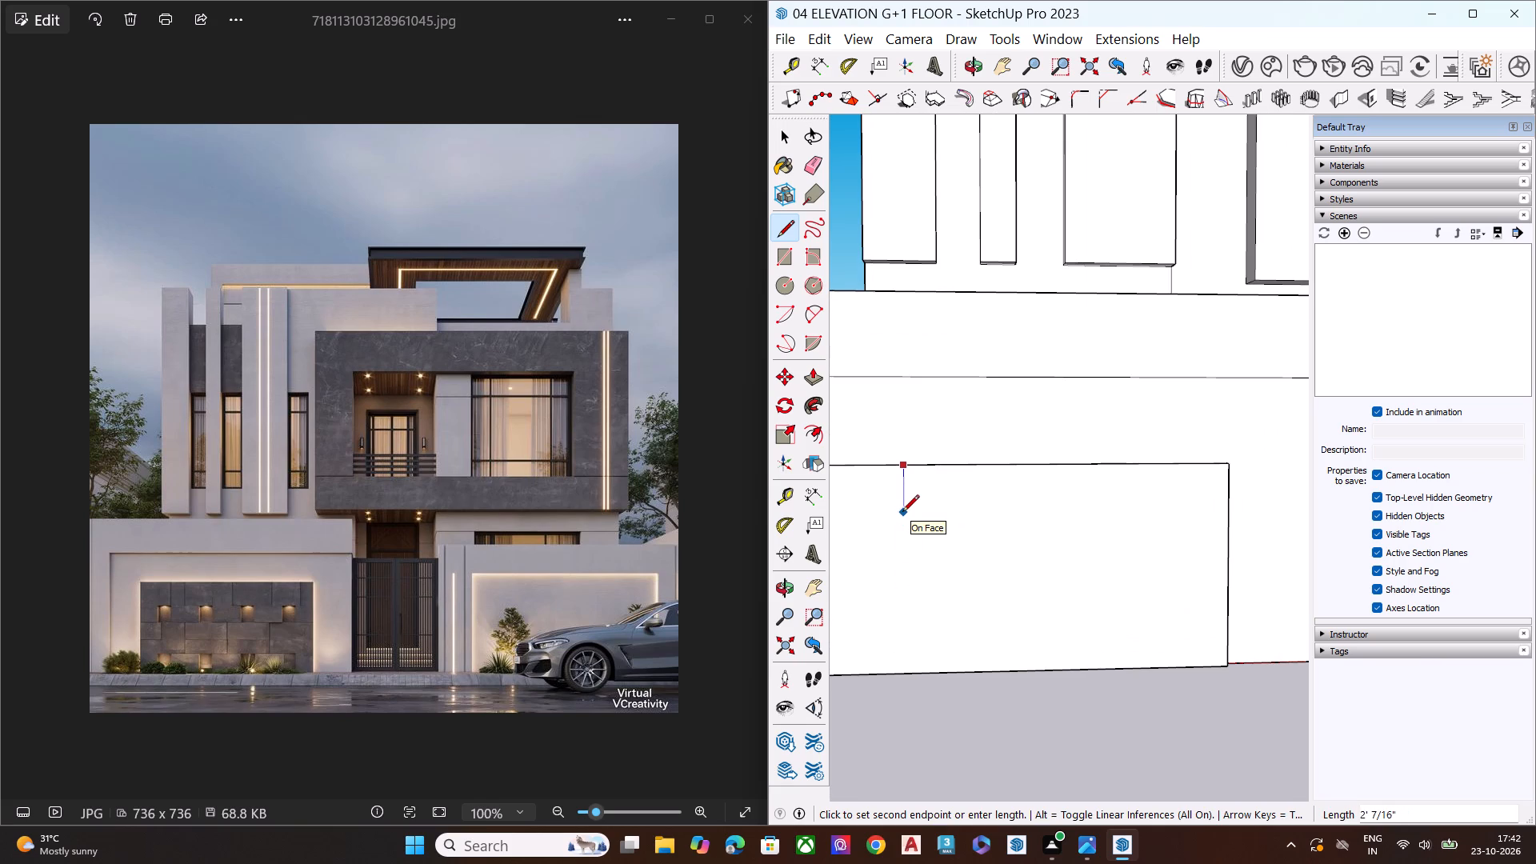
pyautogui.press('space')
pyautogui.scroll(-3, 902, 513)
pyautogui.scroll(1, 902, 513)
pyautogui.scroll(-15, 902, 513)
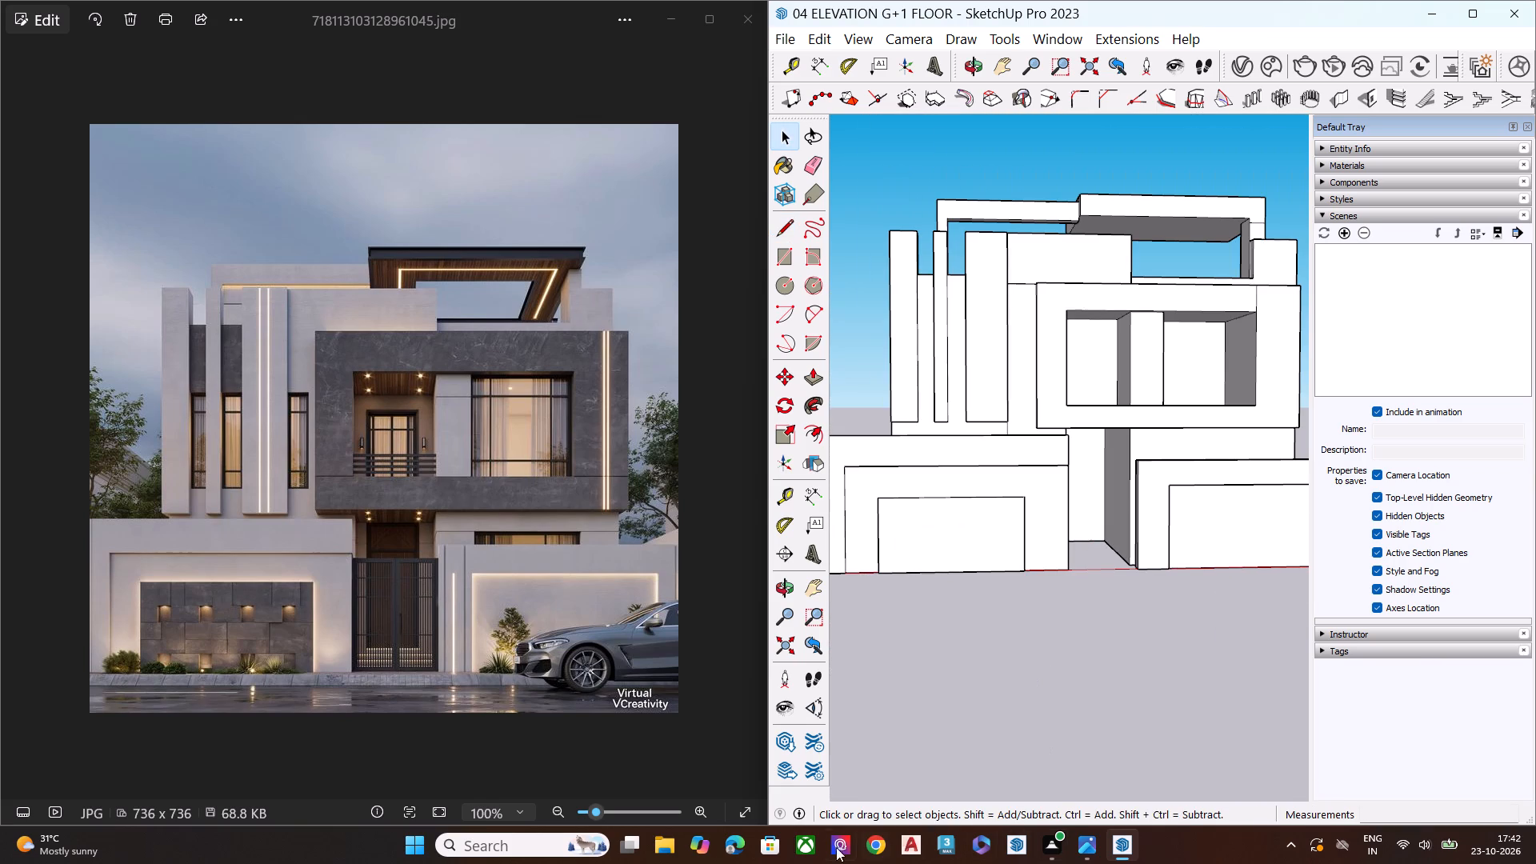
# Switch to Google Chrome and search Google for "3d panels for sketchup".
pyautogui.click(873, 850)
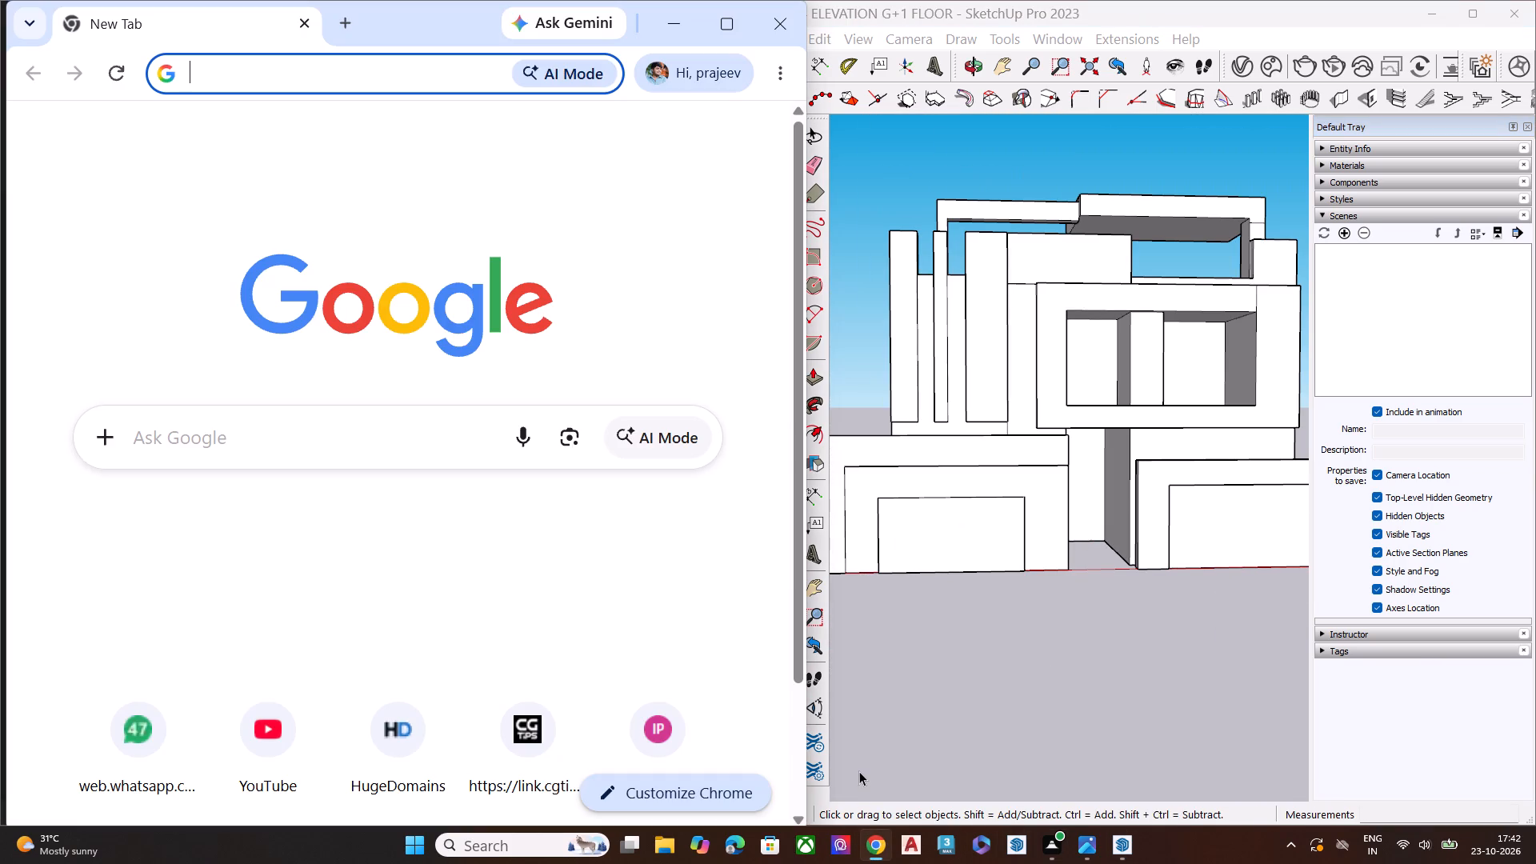
pyautogui.press('F3')
pyautogui.click(362, 433)
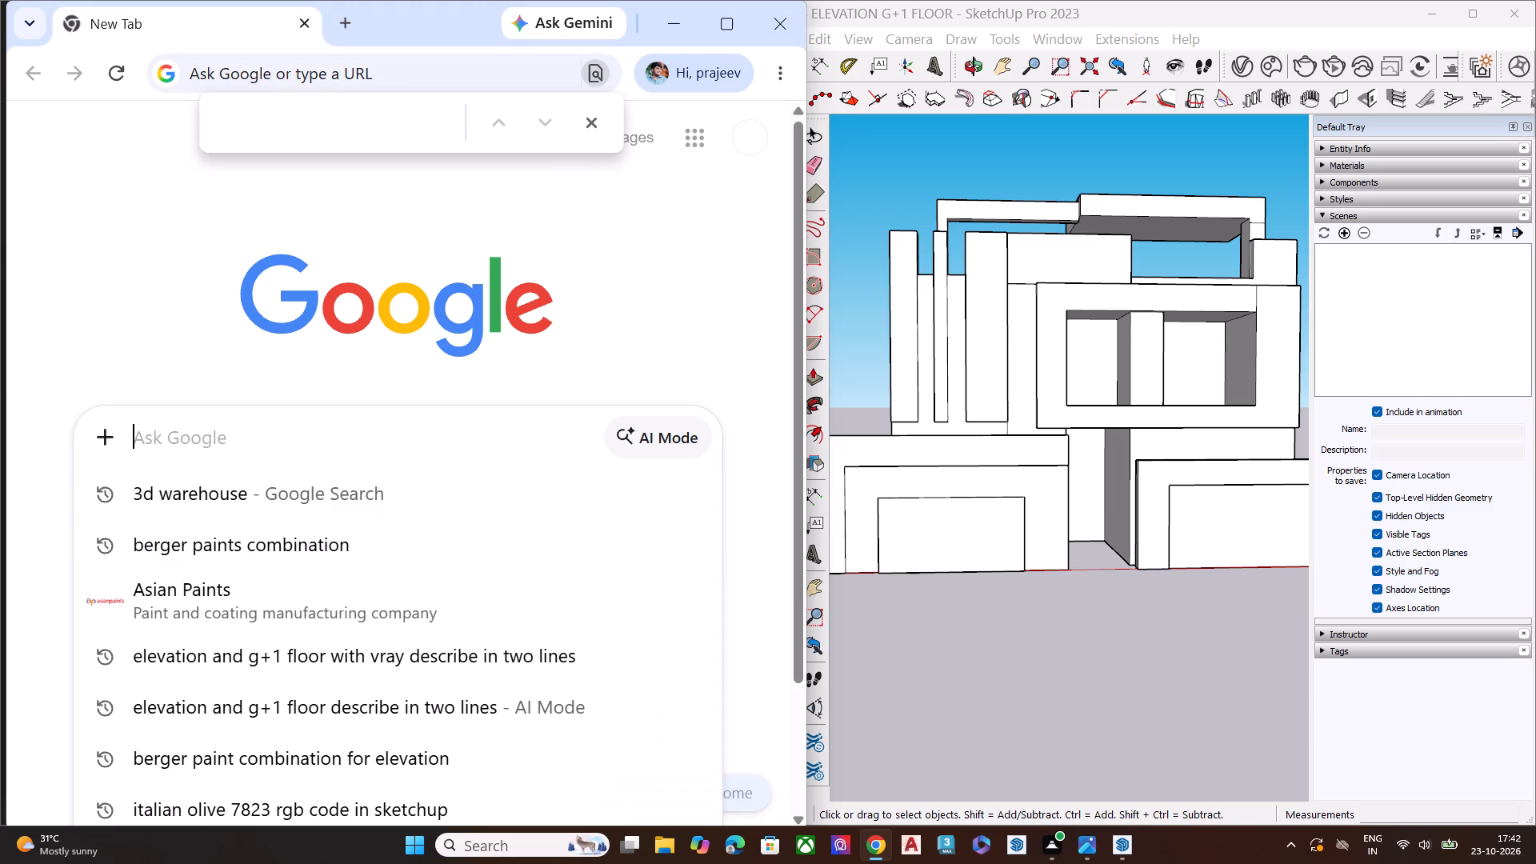
pyautogui.click(634, 326)
pyautogui.click(586, 119)
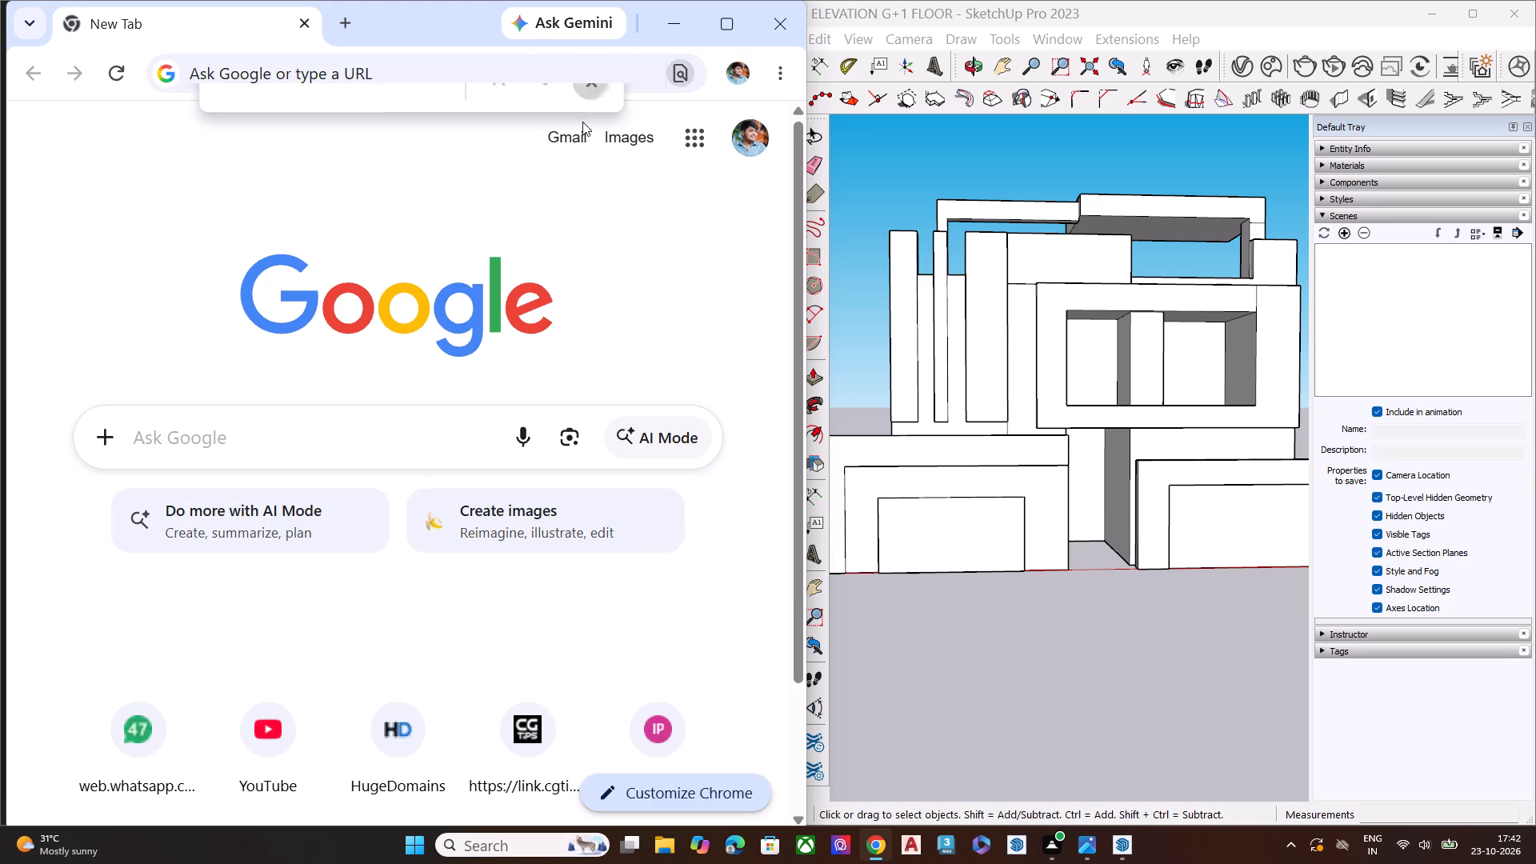
pyautogui.click(306, 432)
pyautogui.write('3D')
pyautogui.press('space')
pyautogui.write('PANALS')
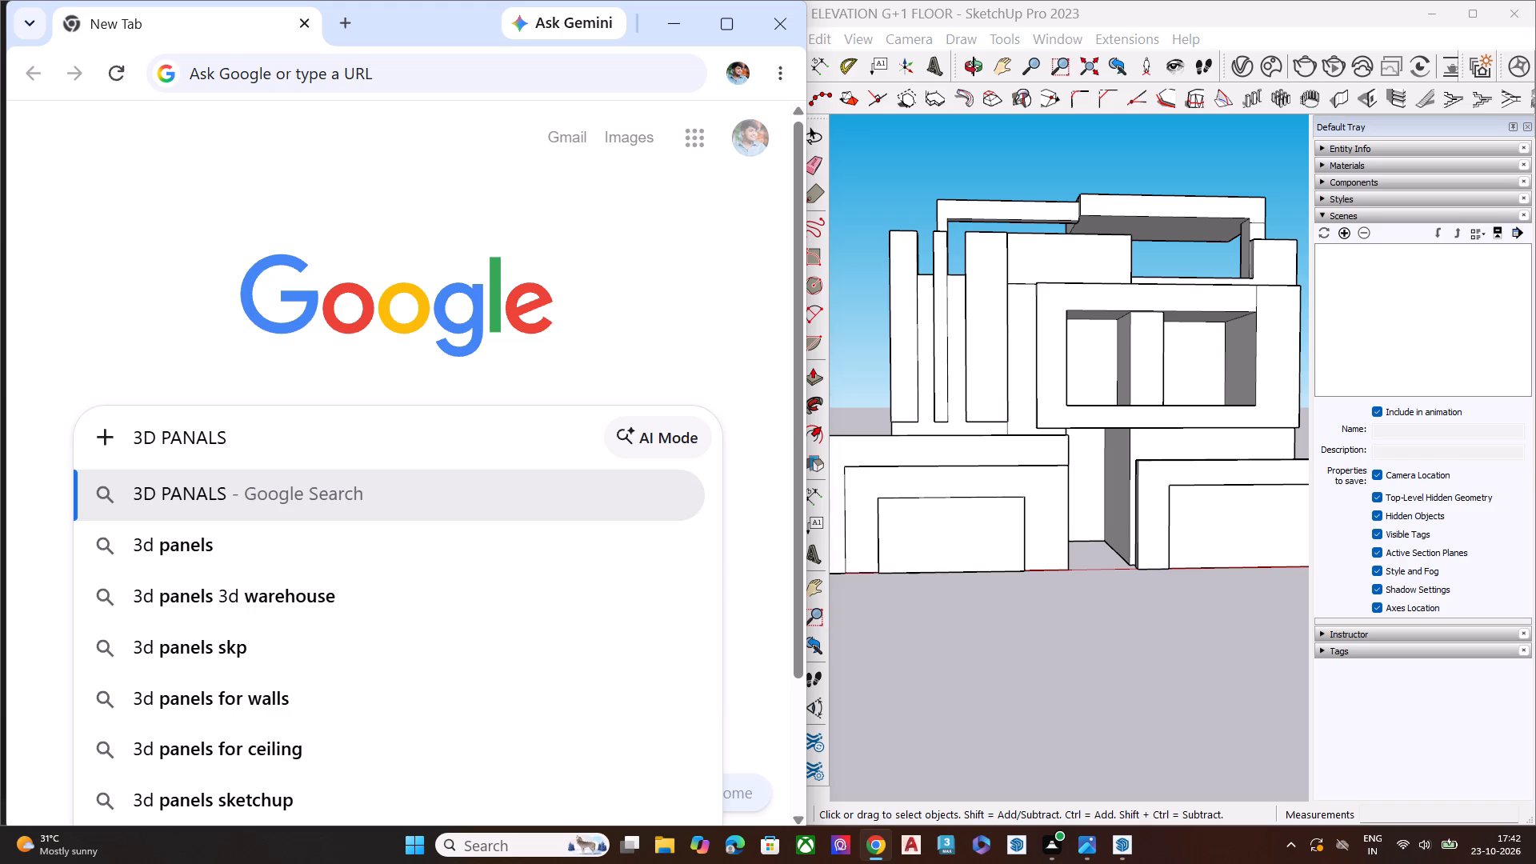
pyautogui.press('f')
pyautogui.press('BackSpace')
pyautogui.press('space')
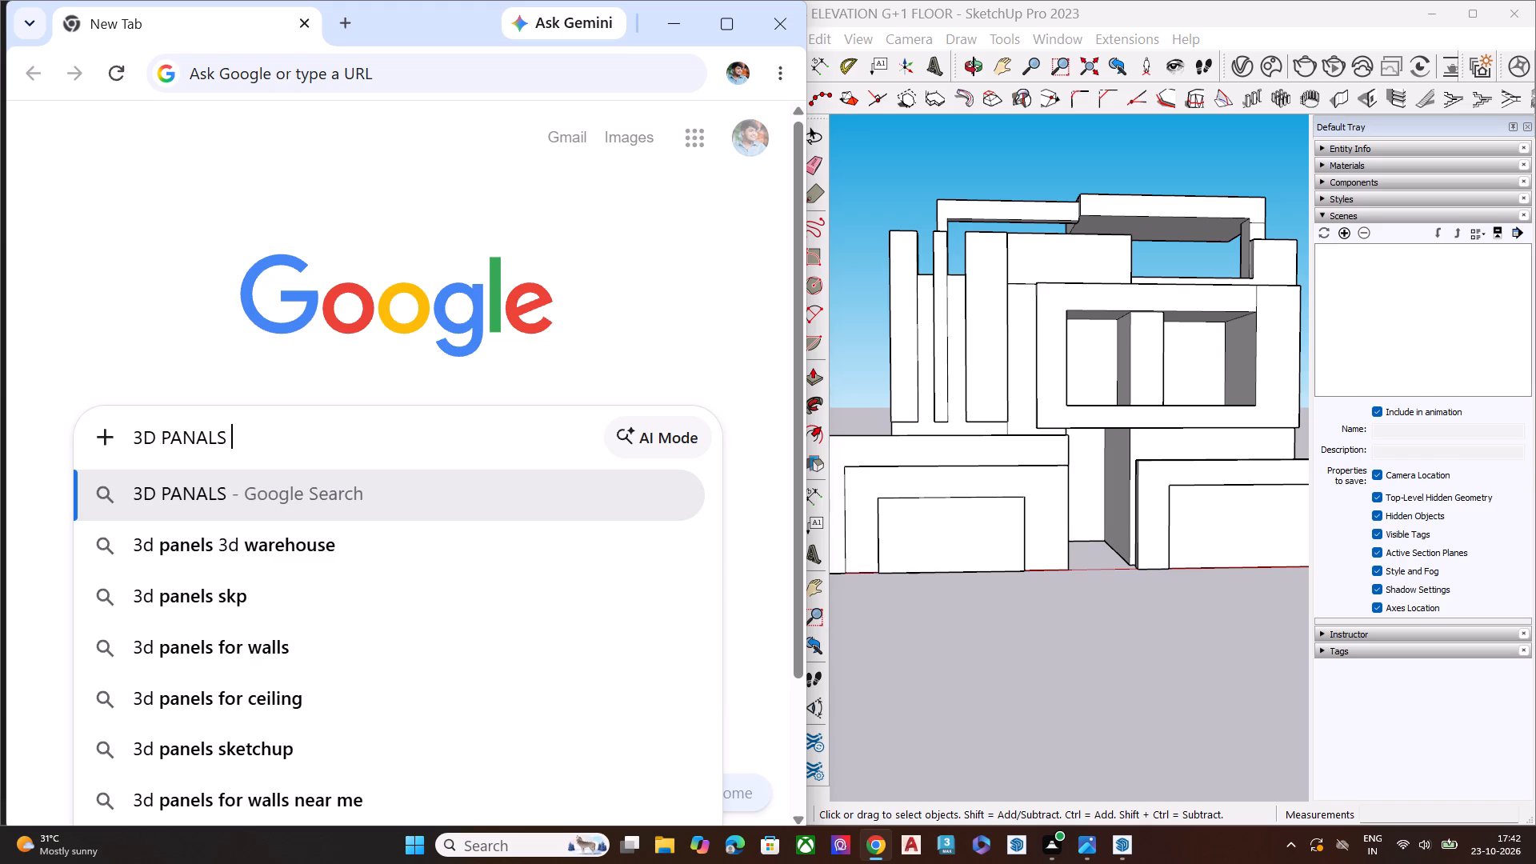
pyautogui.write('FOR')
pyautogui.press('space')
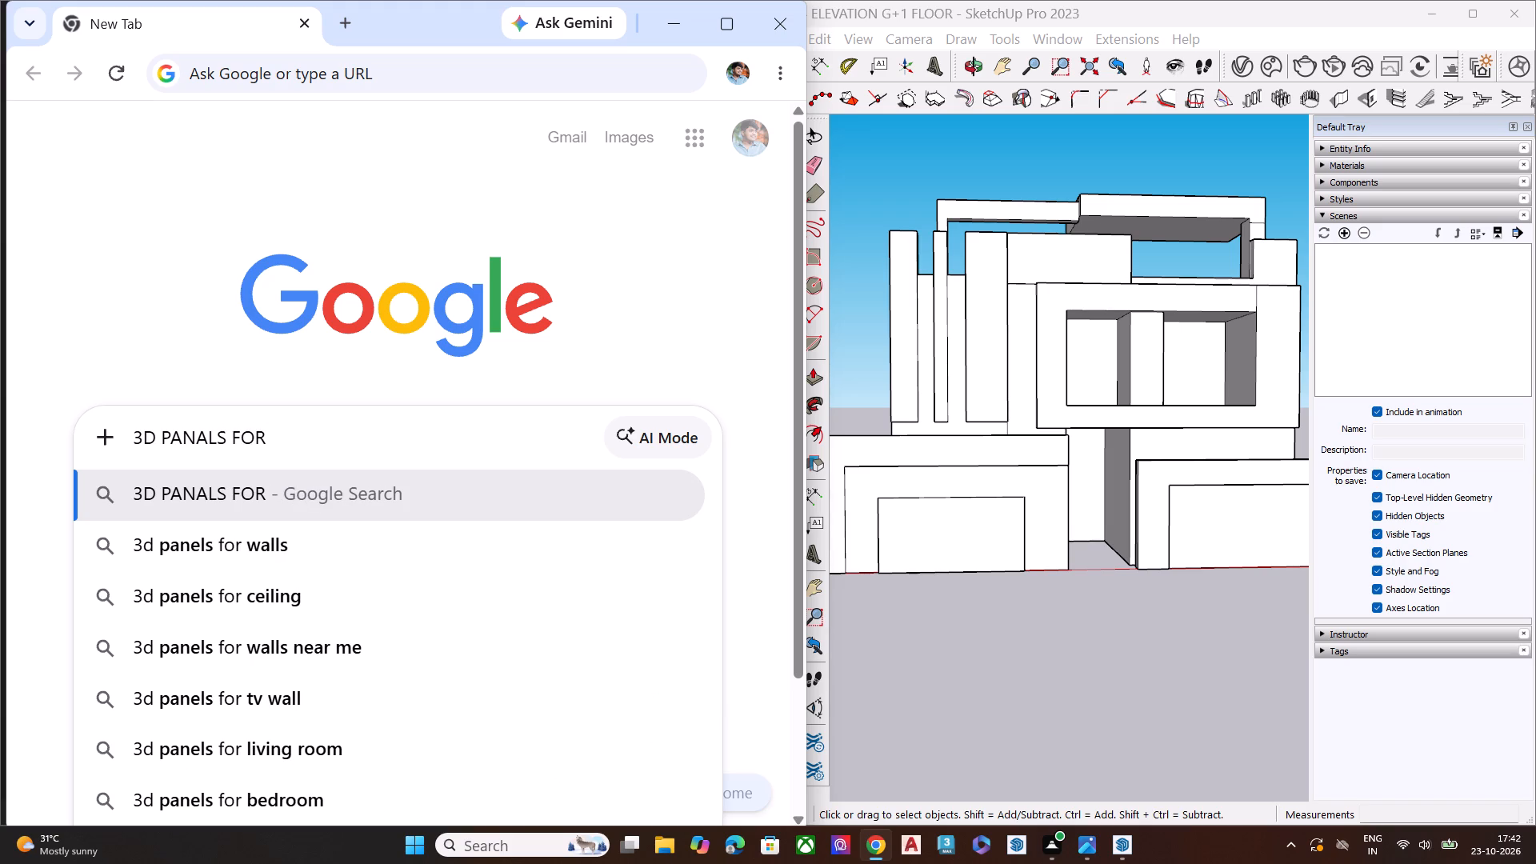
pyautogui.write('SKET')
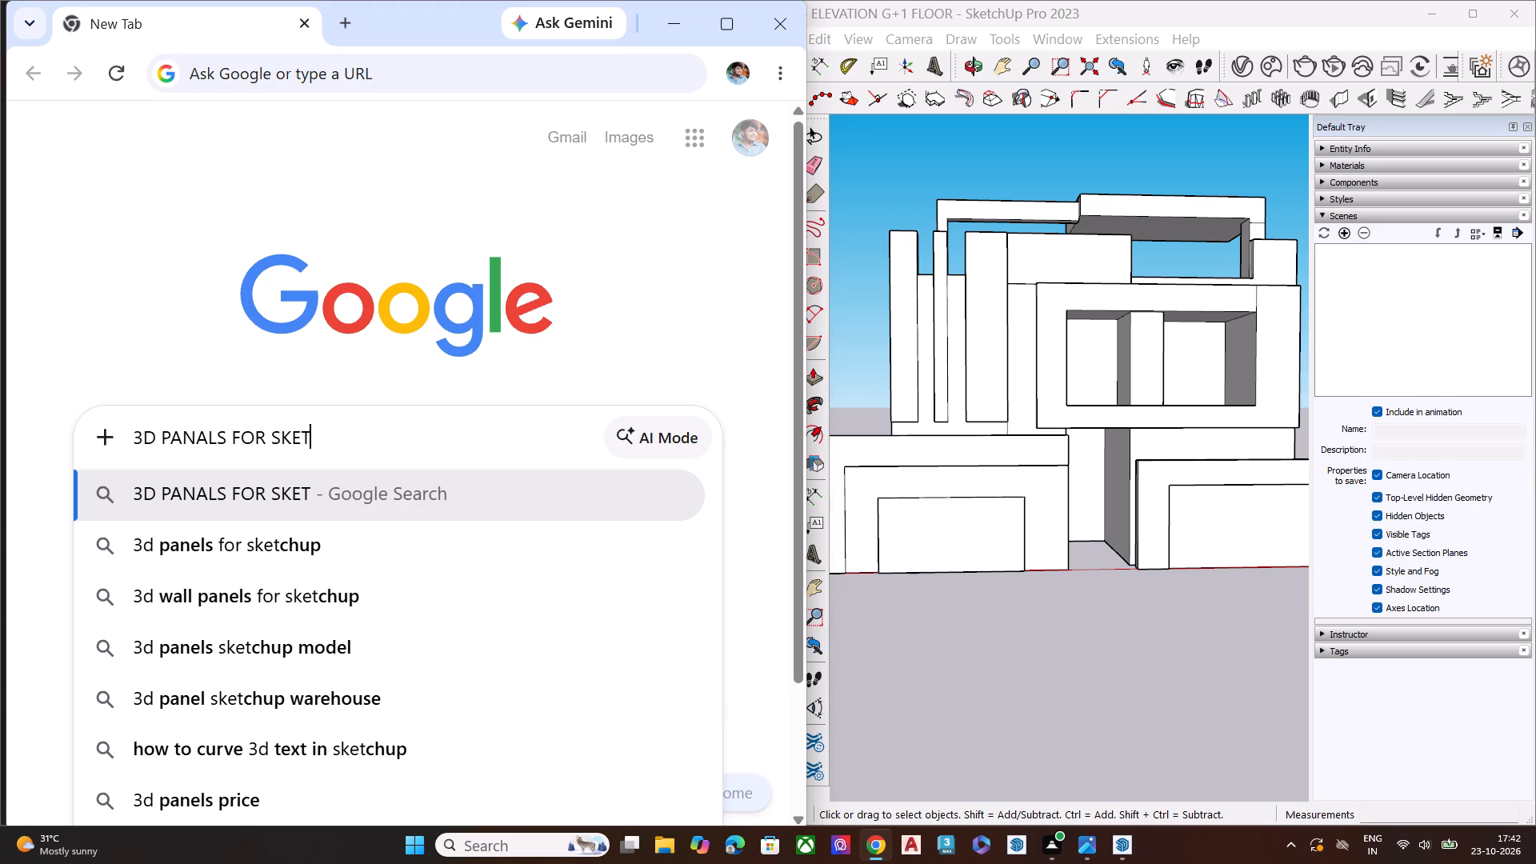
pyautogui.click(270, 546)
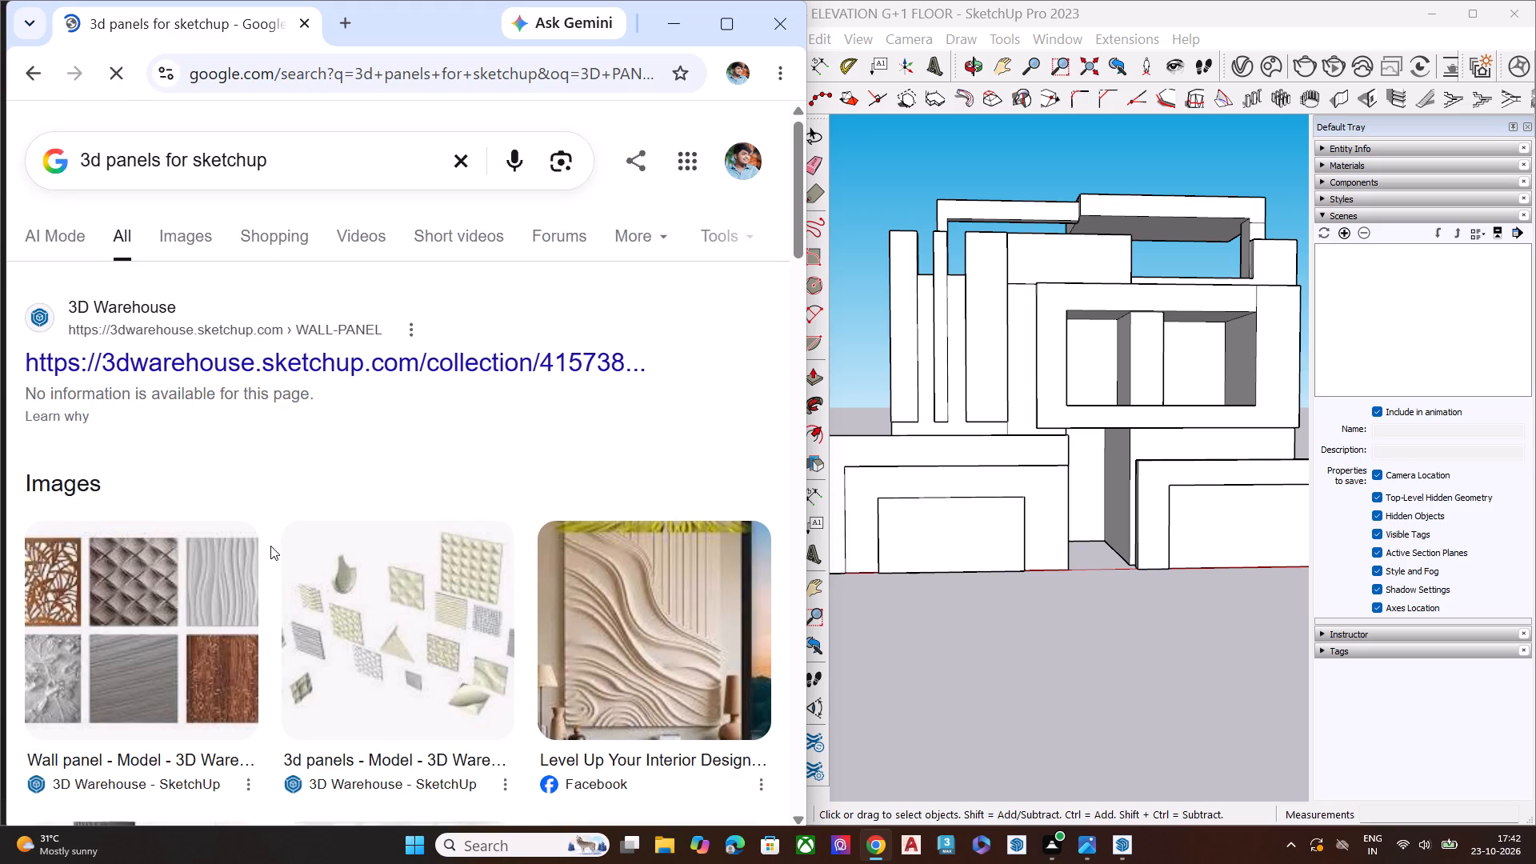
pyautogui.click(270, 546)
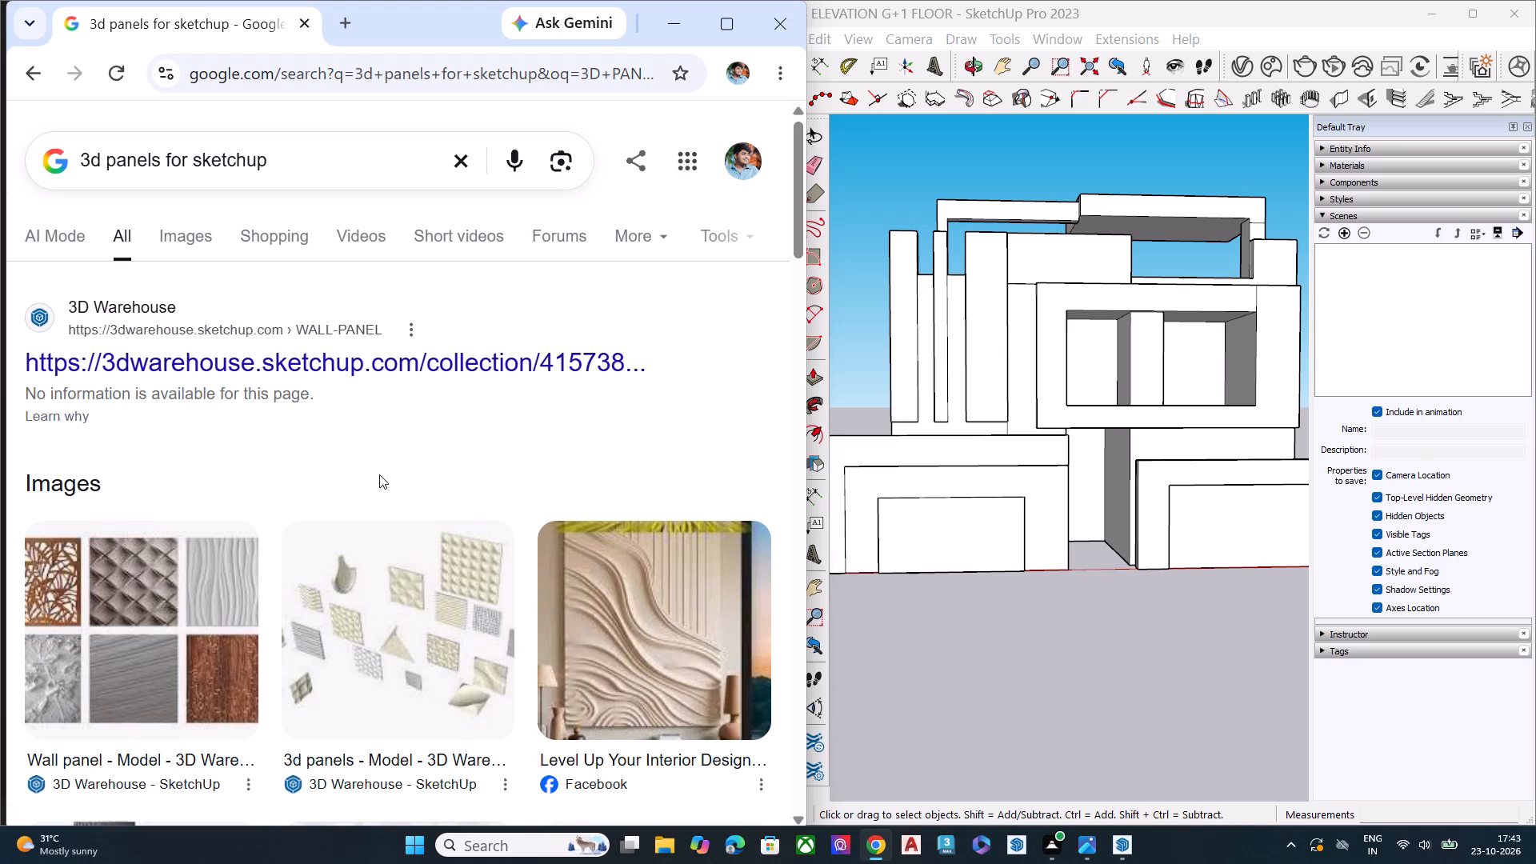
# Browse the search results and open cgtips.org's "3D panel Archives - Sketchup Models For Free" page.
pyautogui.scroll(-10, 409, 450)
pyautogui.scroll(1, 409, 450)
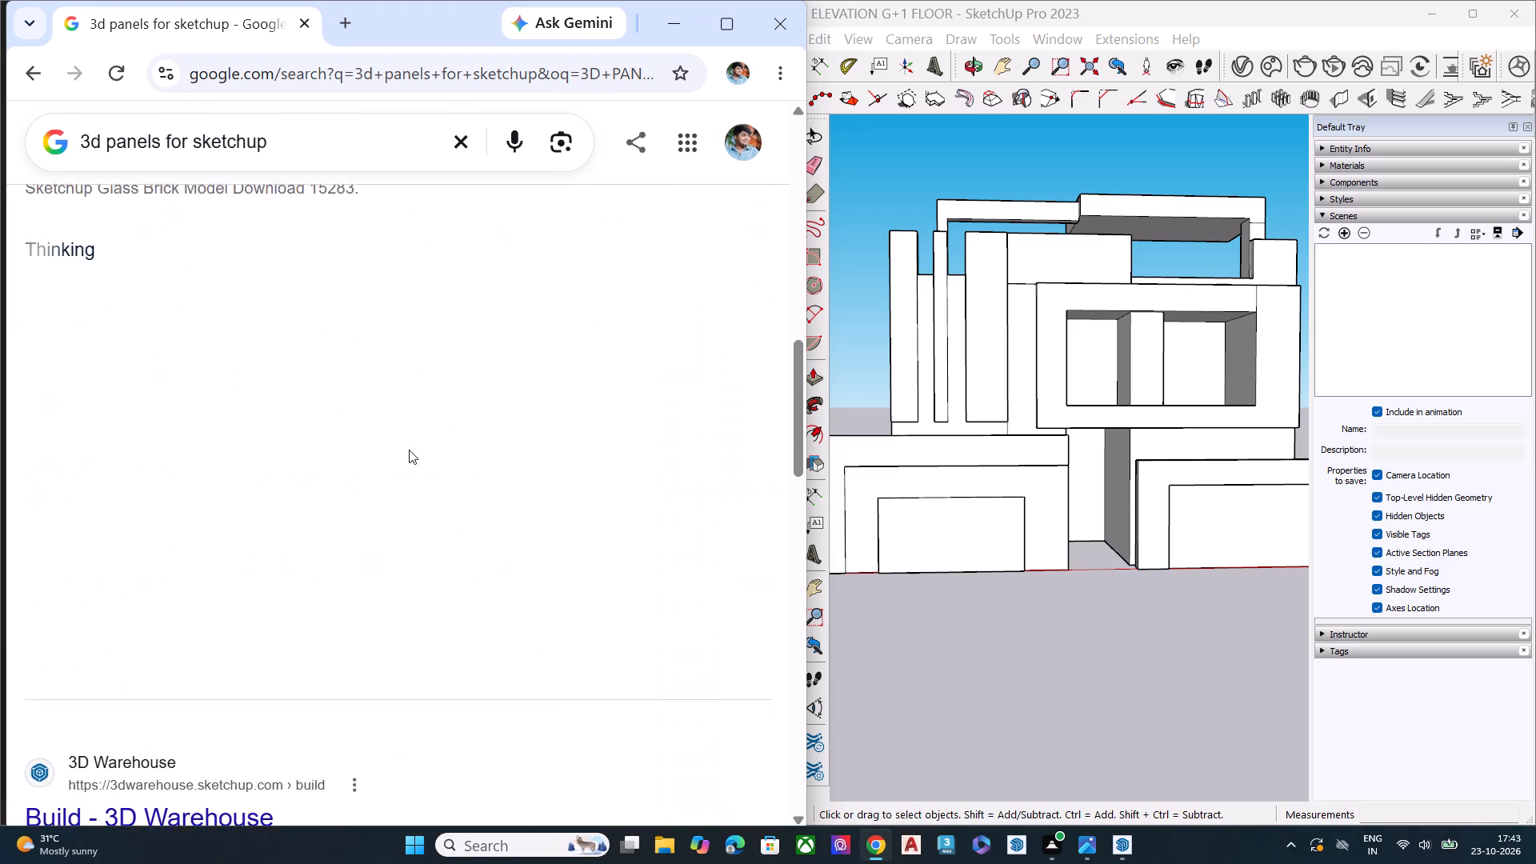
pyautogui.scroll(-2, 409, 450)
pyautogui.scroll(3, 409, 450)
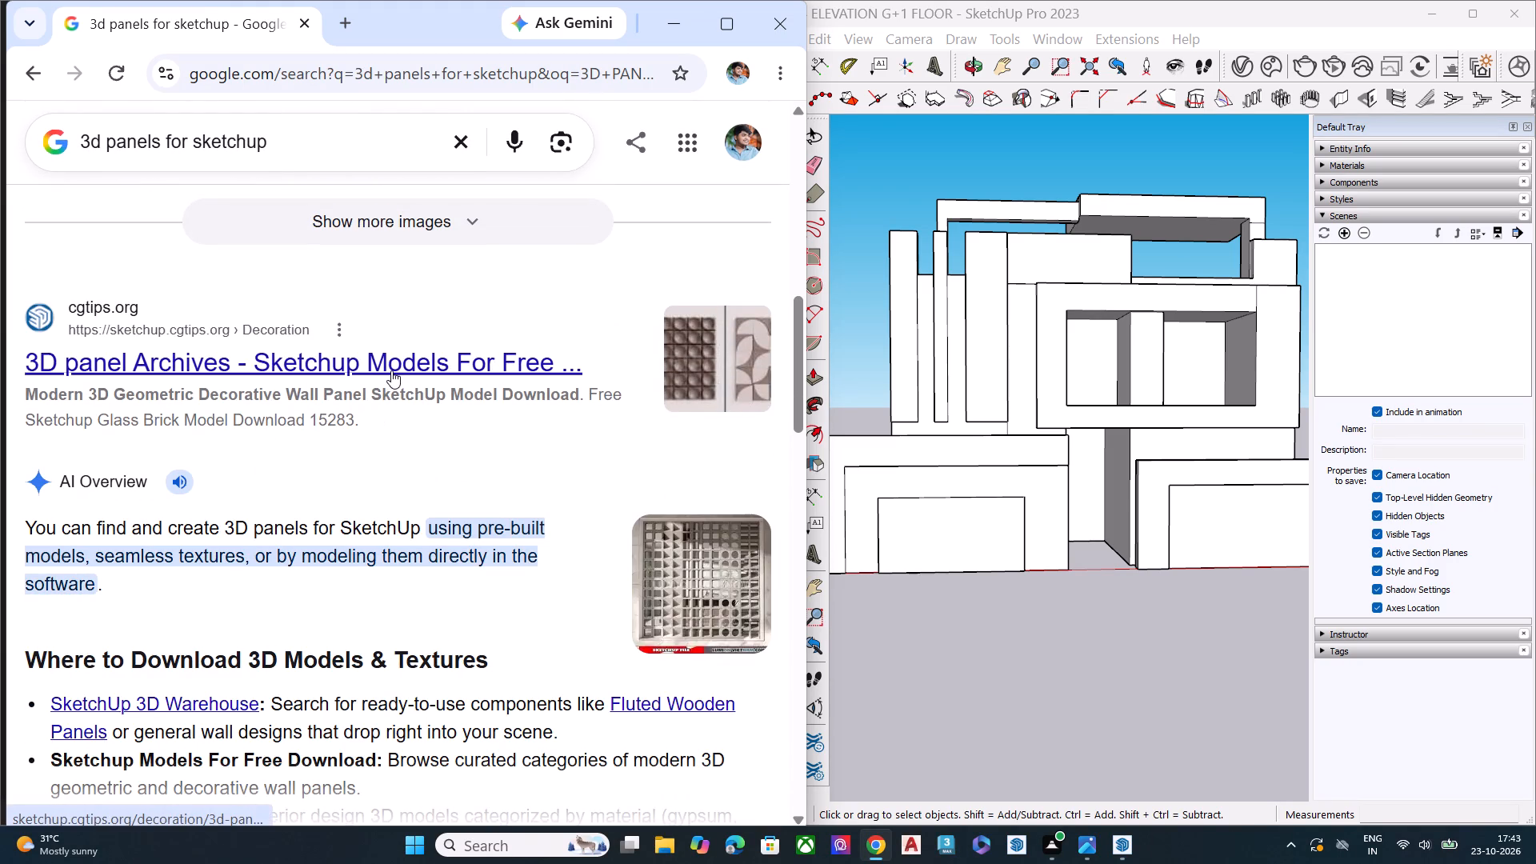
pyautogui.click(391, 370)
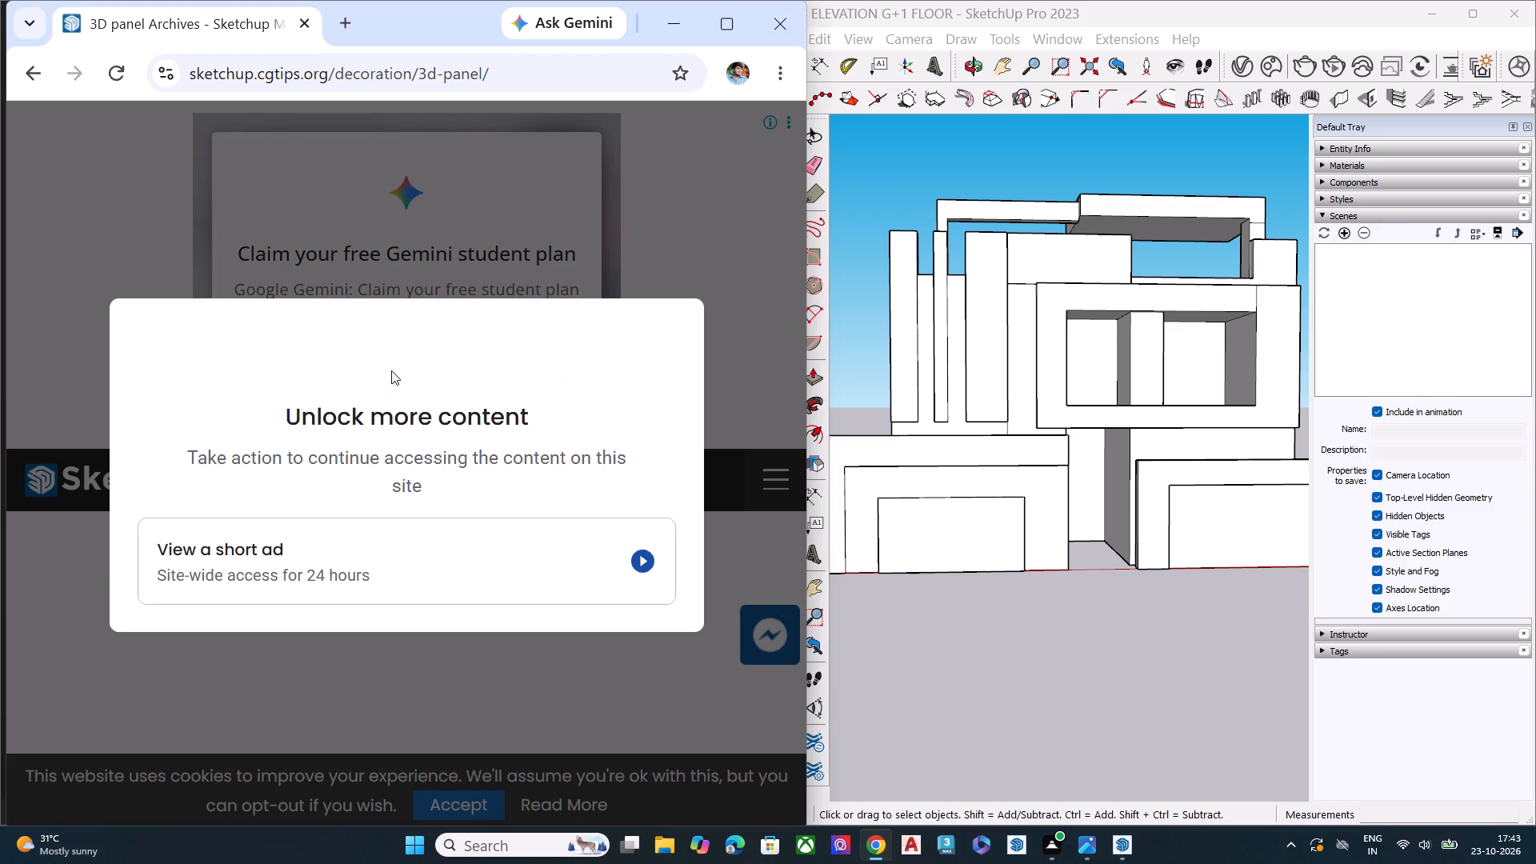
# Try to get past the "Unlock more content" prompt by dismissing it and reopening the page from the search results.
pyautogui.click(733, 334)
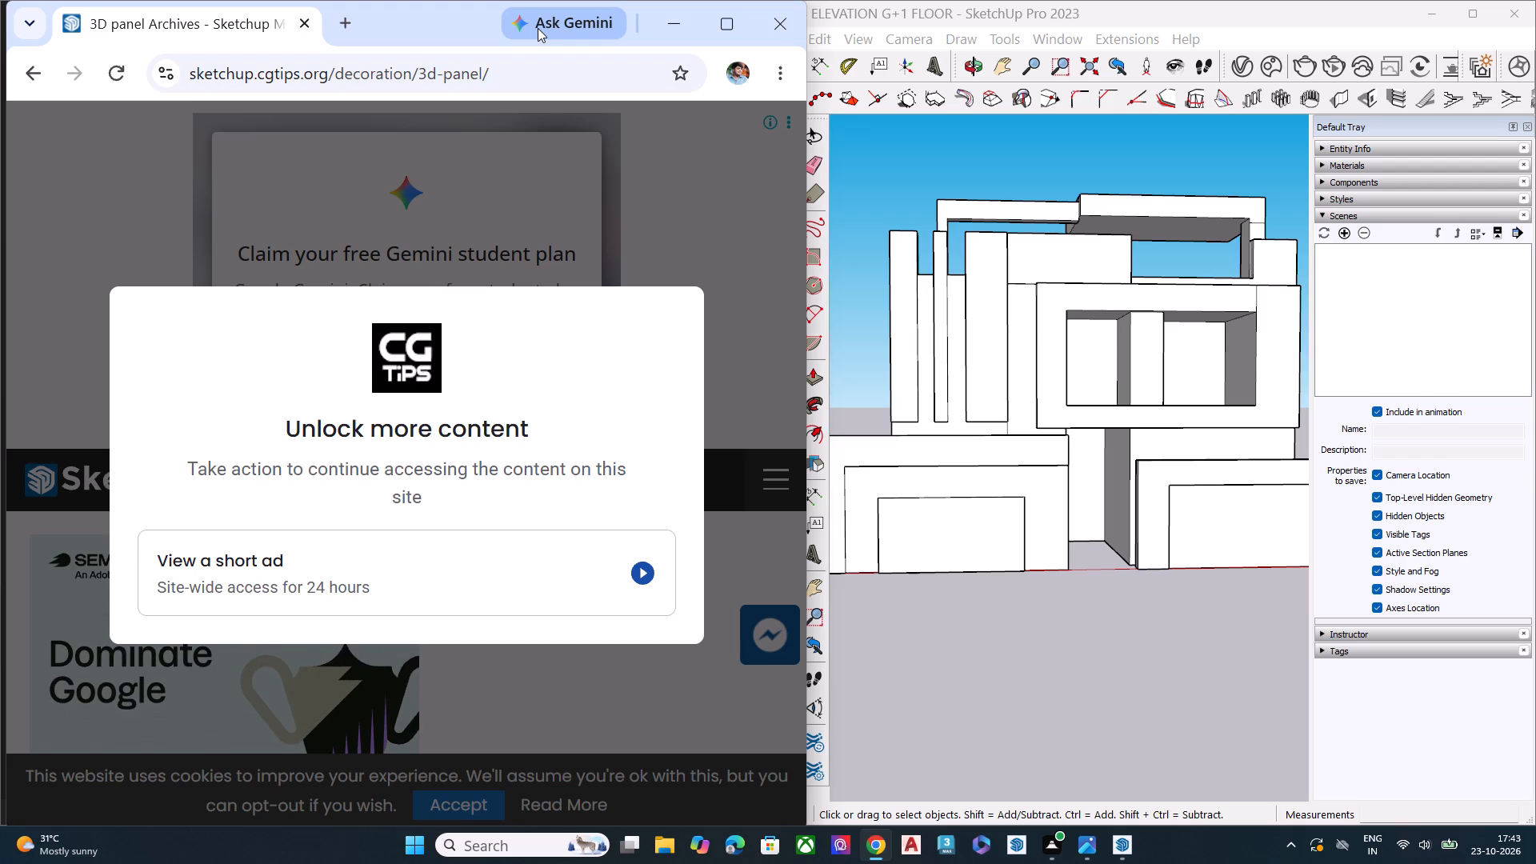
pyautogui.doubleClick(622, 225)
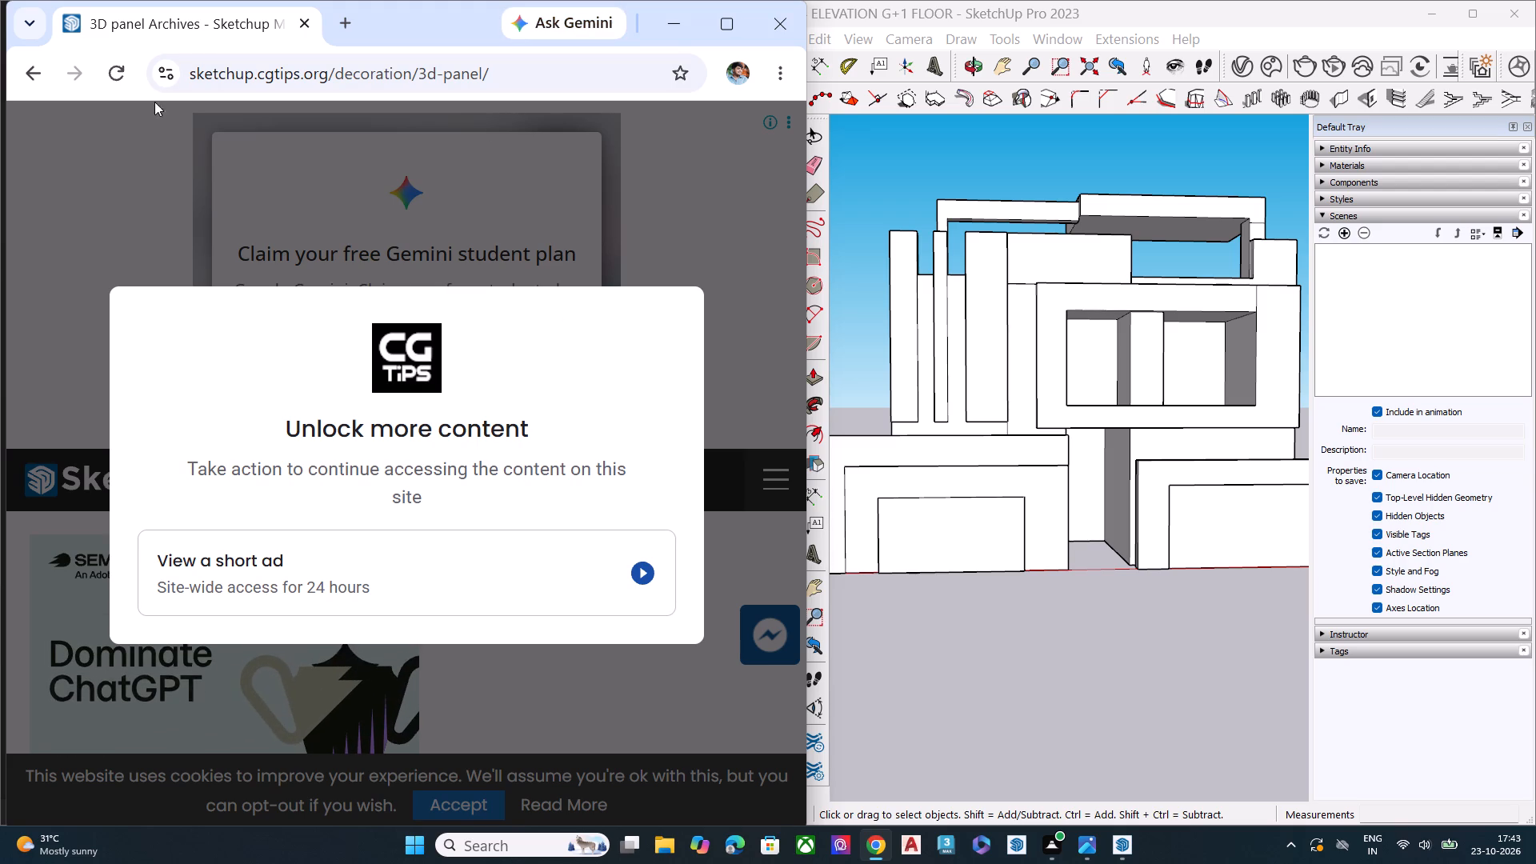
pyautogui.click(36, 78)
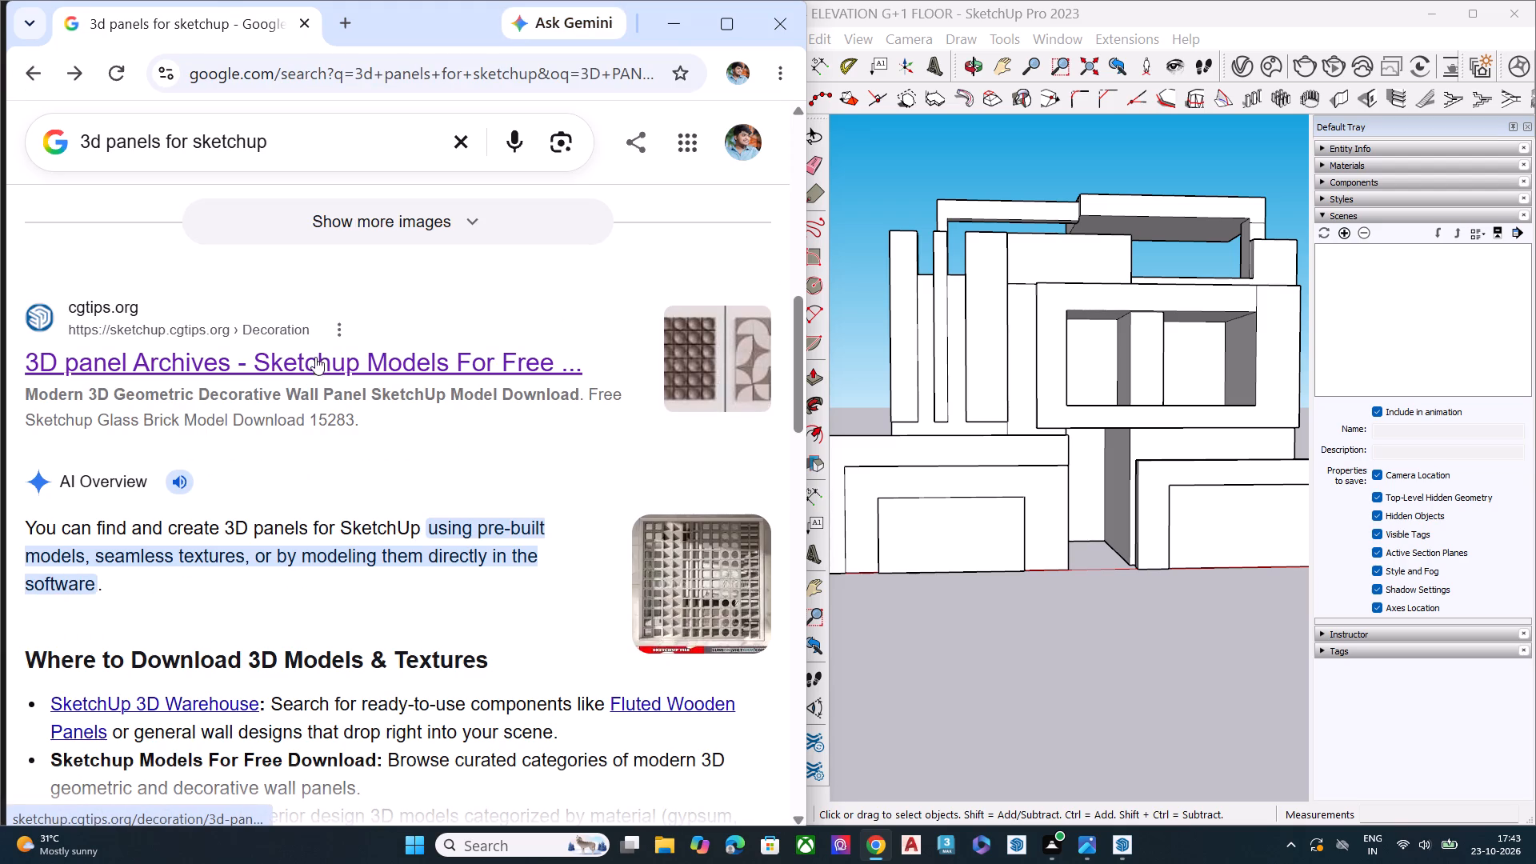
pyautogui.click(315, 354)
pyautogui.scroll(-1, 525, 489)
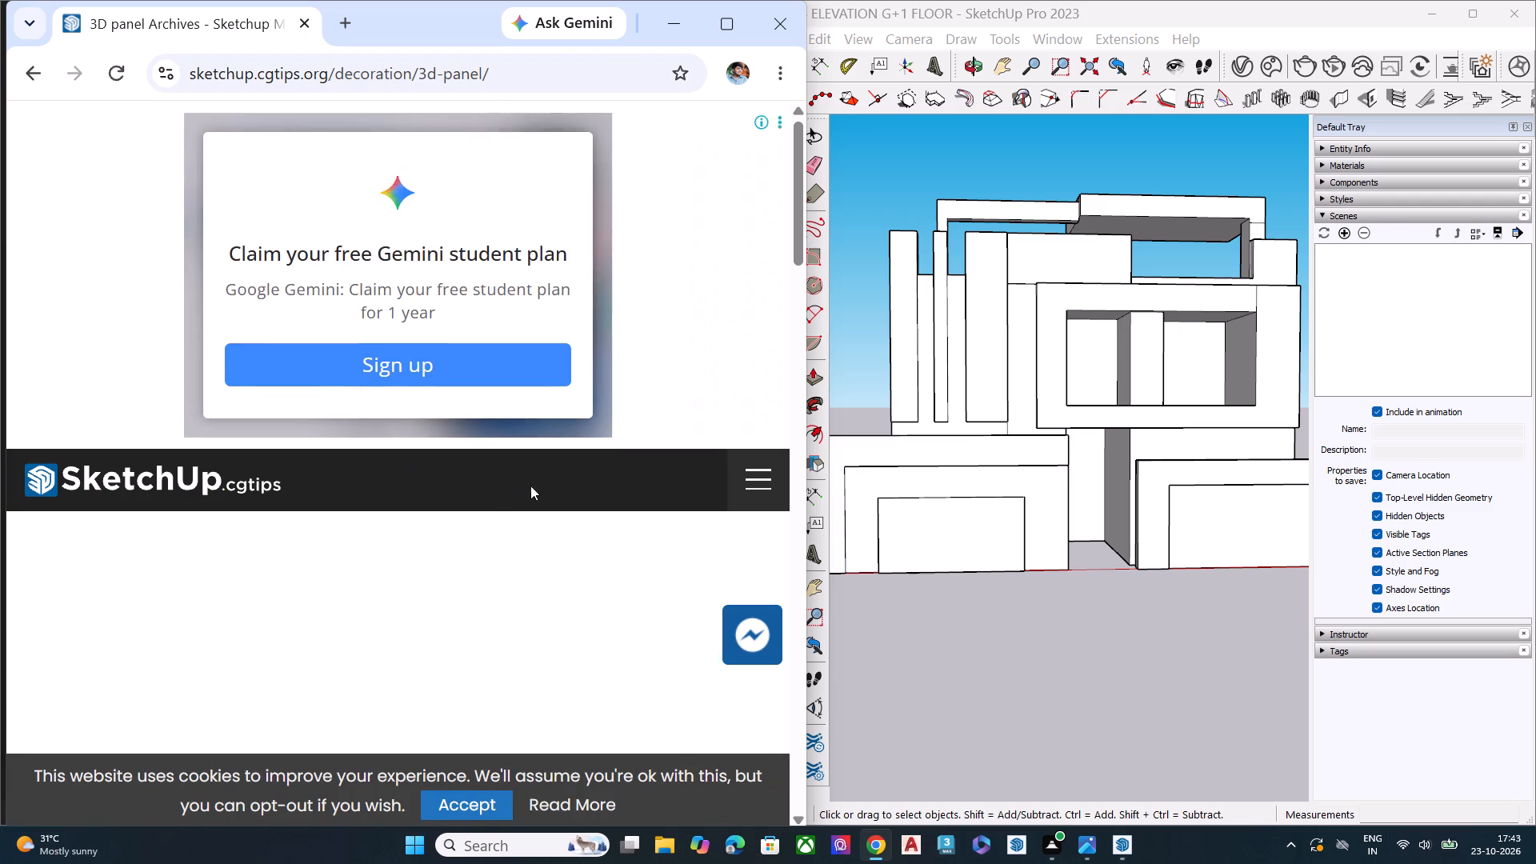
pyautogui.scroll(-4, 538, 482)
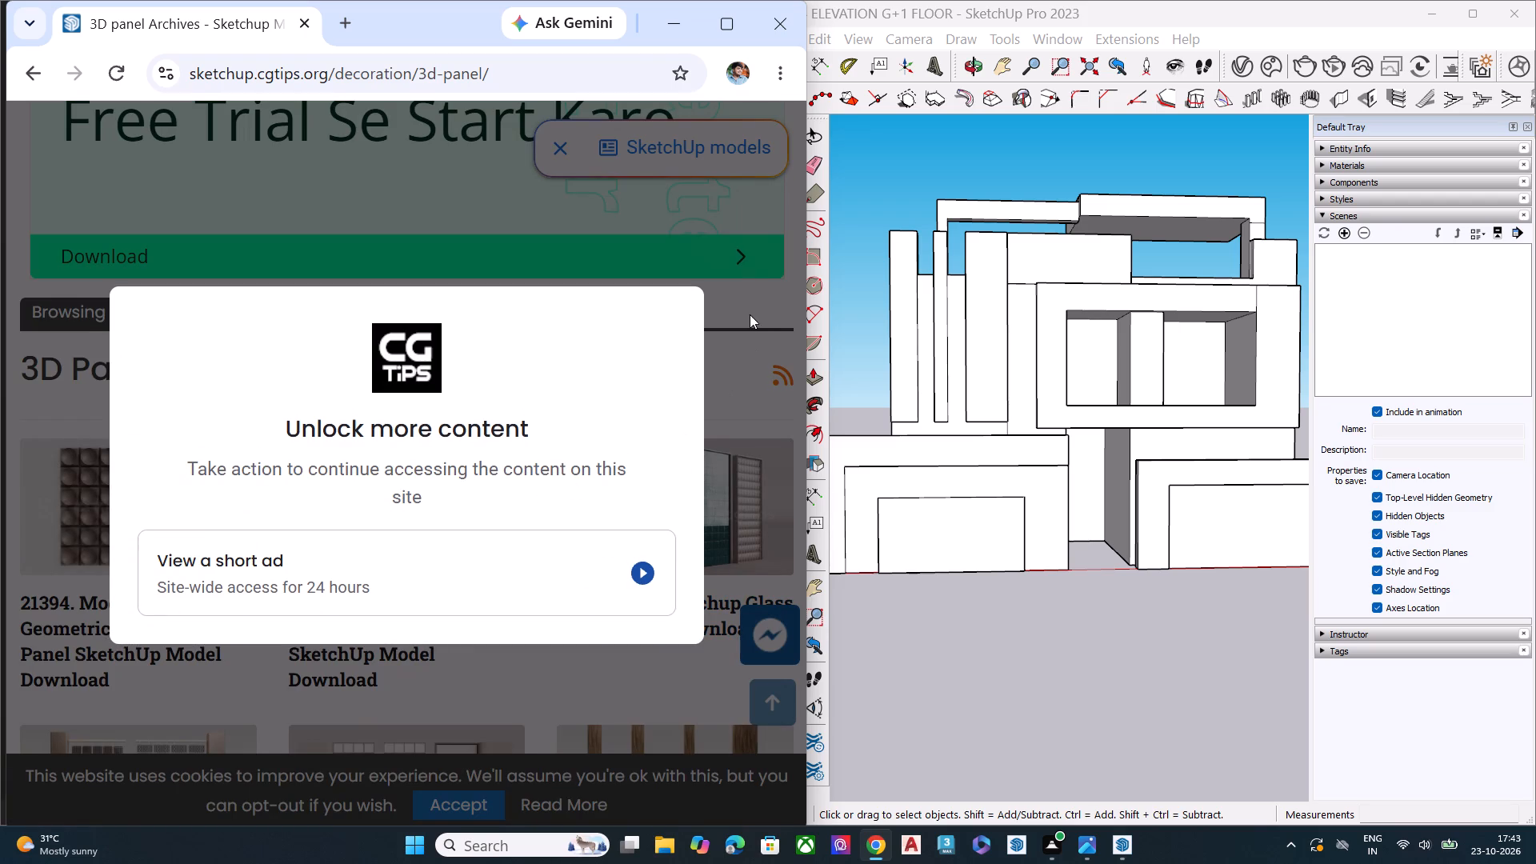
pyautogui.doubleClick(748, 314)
# Unlock the 3D Panel category by viewing the short ad through to its end and closing it.
pyautogui.click(644, 580)
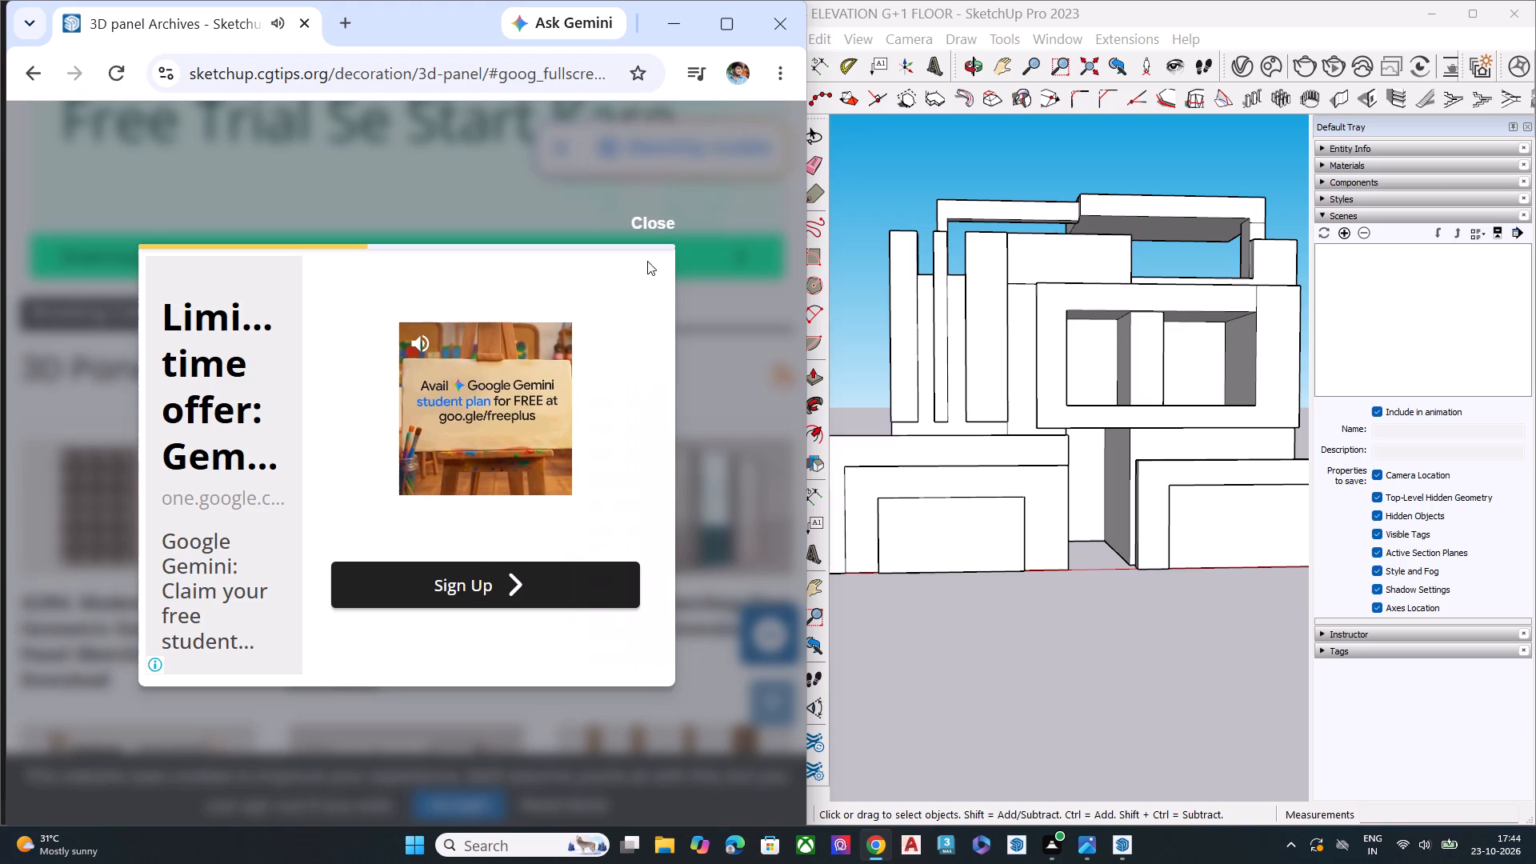
pyautogui.click(657, 223)
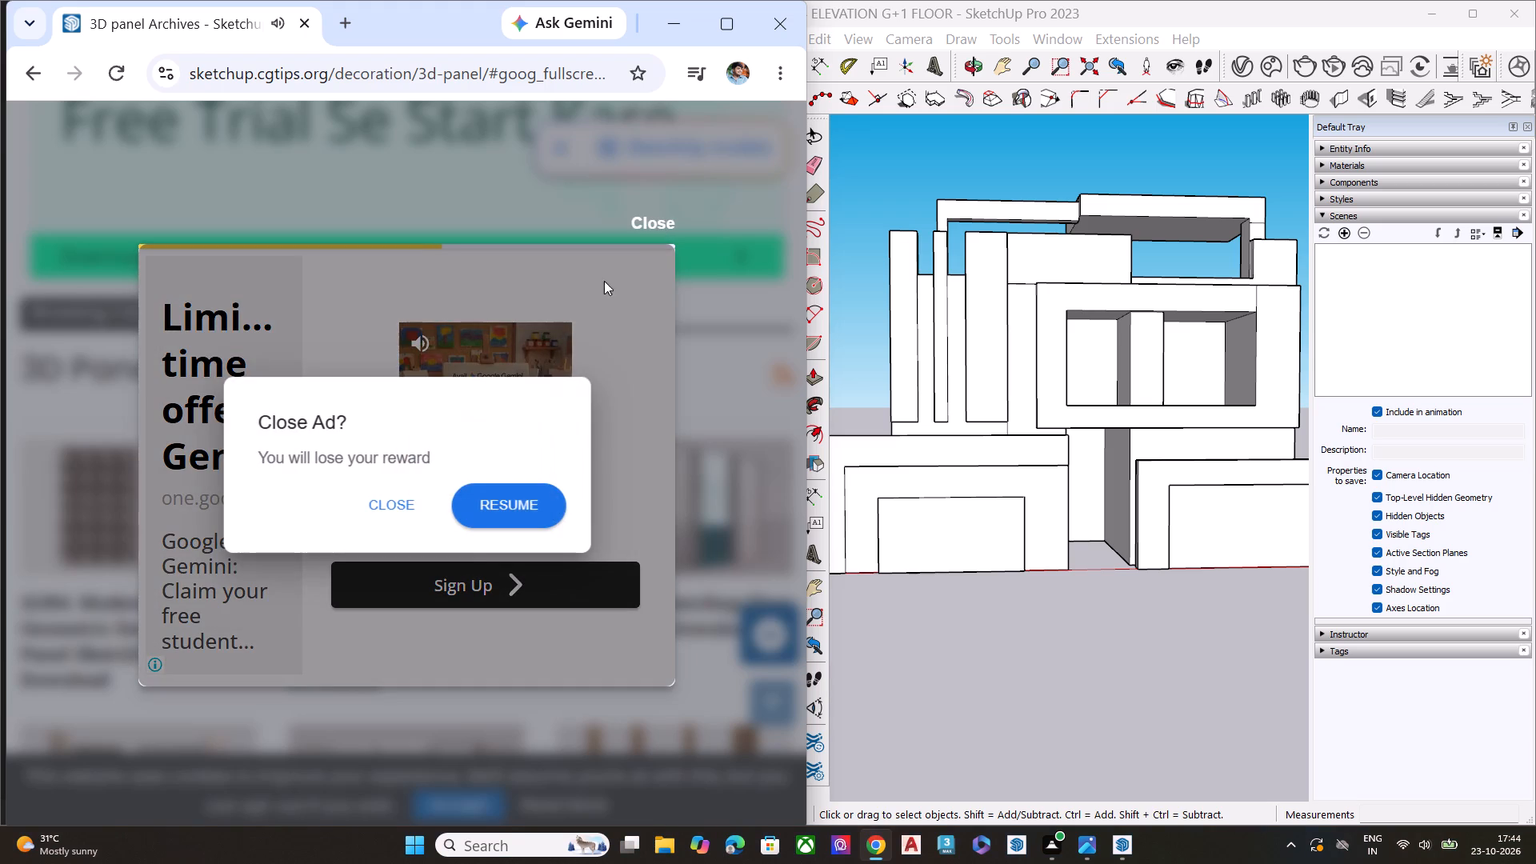
pyautogui.click(486, 508)
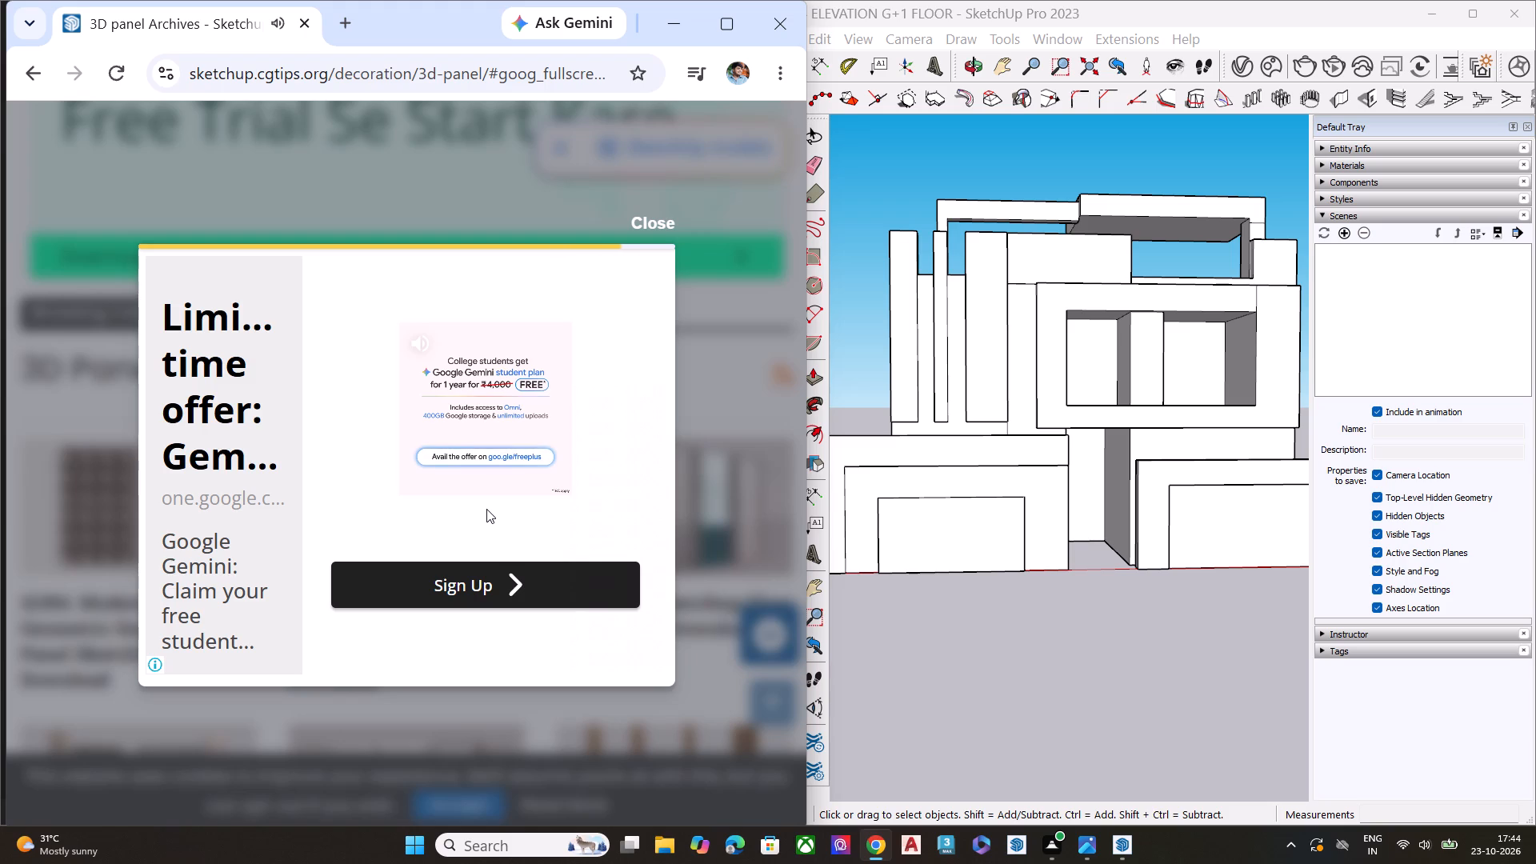
pyautogui.click(652, 226)
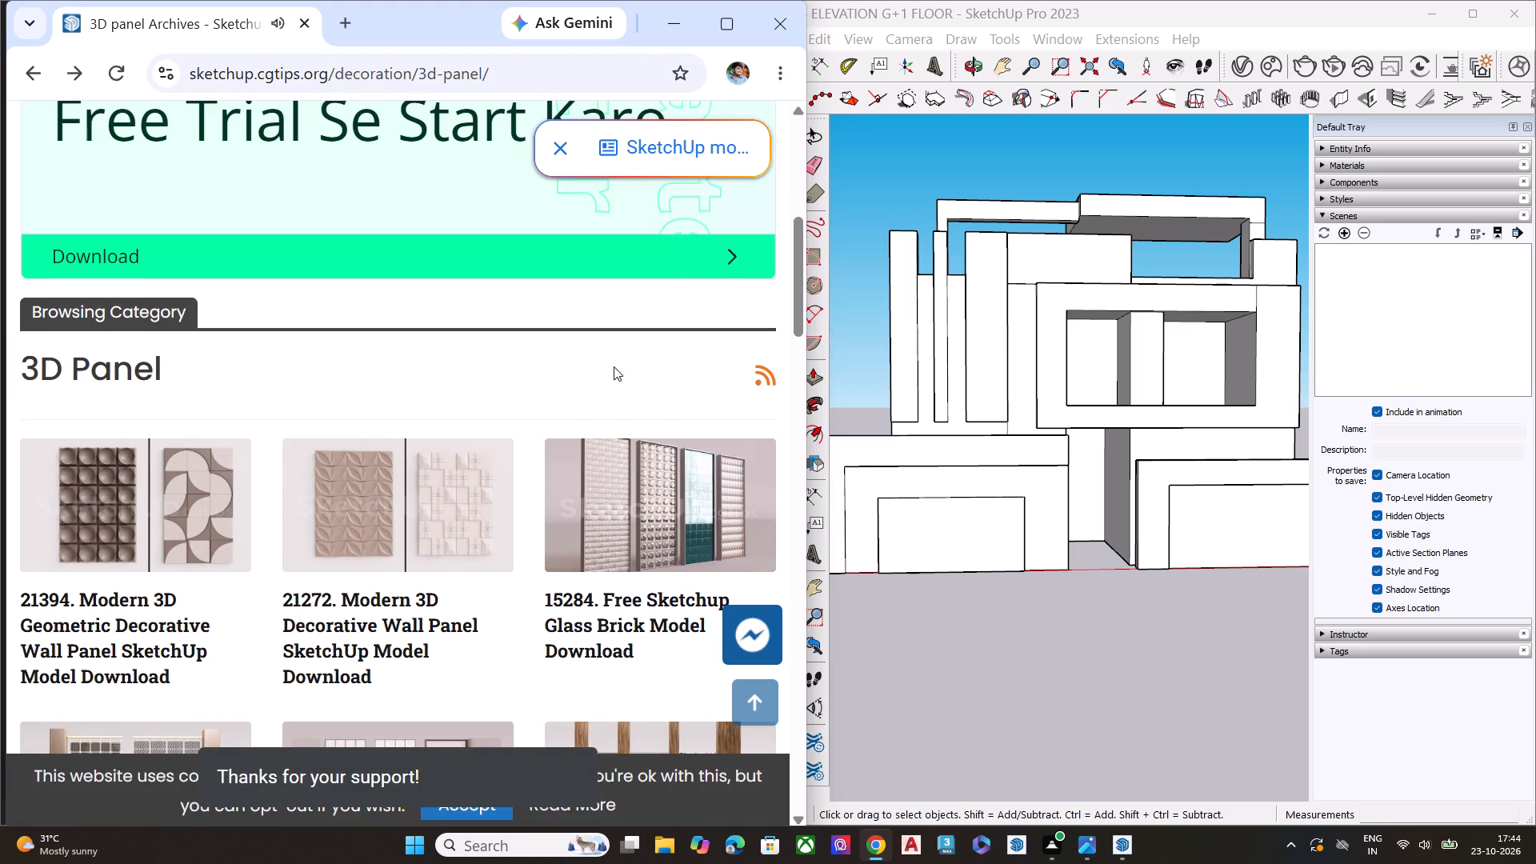
# Browse the 3D Panel models and open "21272. Modern 3D Decorative Wall Panel SketchUp Model Download", closing the interstitial ad.
pyautogui.scroll(-3, 575, 510)
pyautogui.scroll(2, 575, 510)
pyautogui.scroll(-2, 575, 510)
pyautogui.click(398, 218)
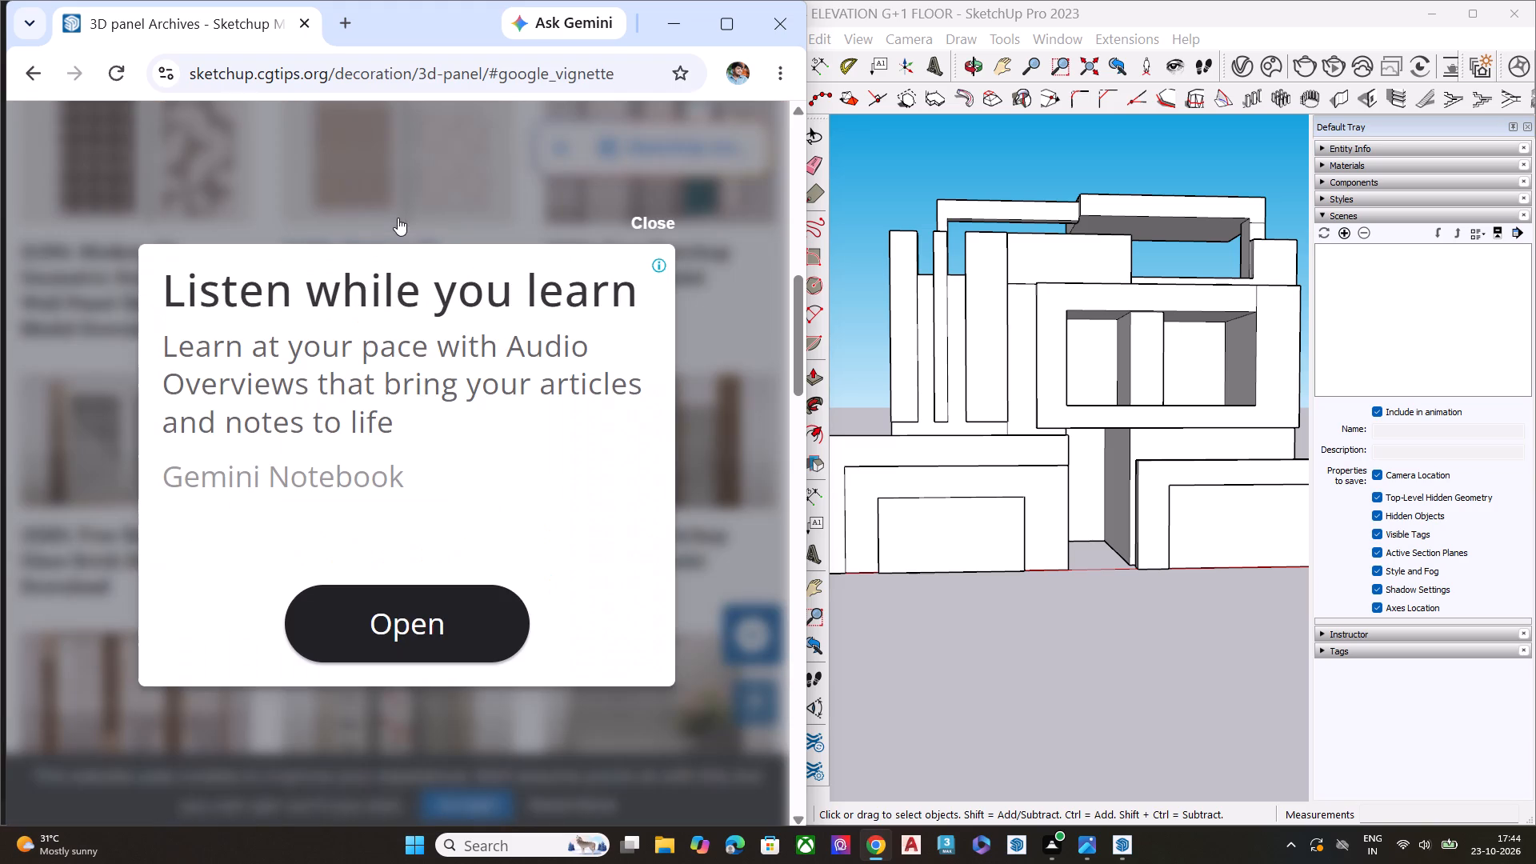
pyautogui.click(664, 223)
# Examine the Modern 3D Decorative Wall Panel page, dismissing the More Stories pop-up and returning from the PDF Hippo ad page.
pyautogui.scroll(-5, 462, 434)
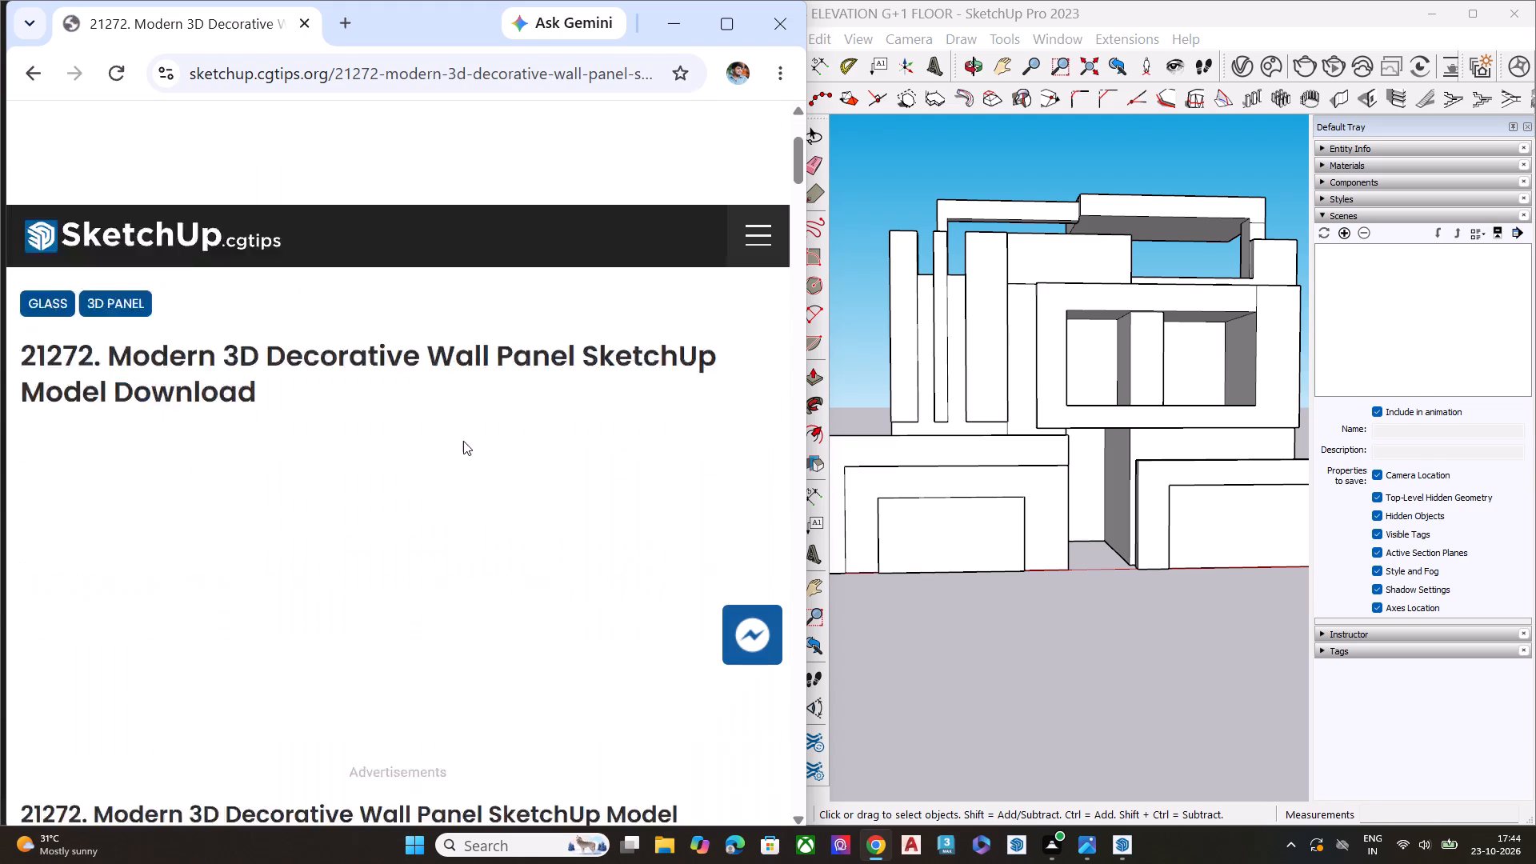
pyautogui.scroll(-4, 466, 439)
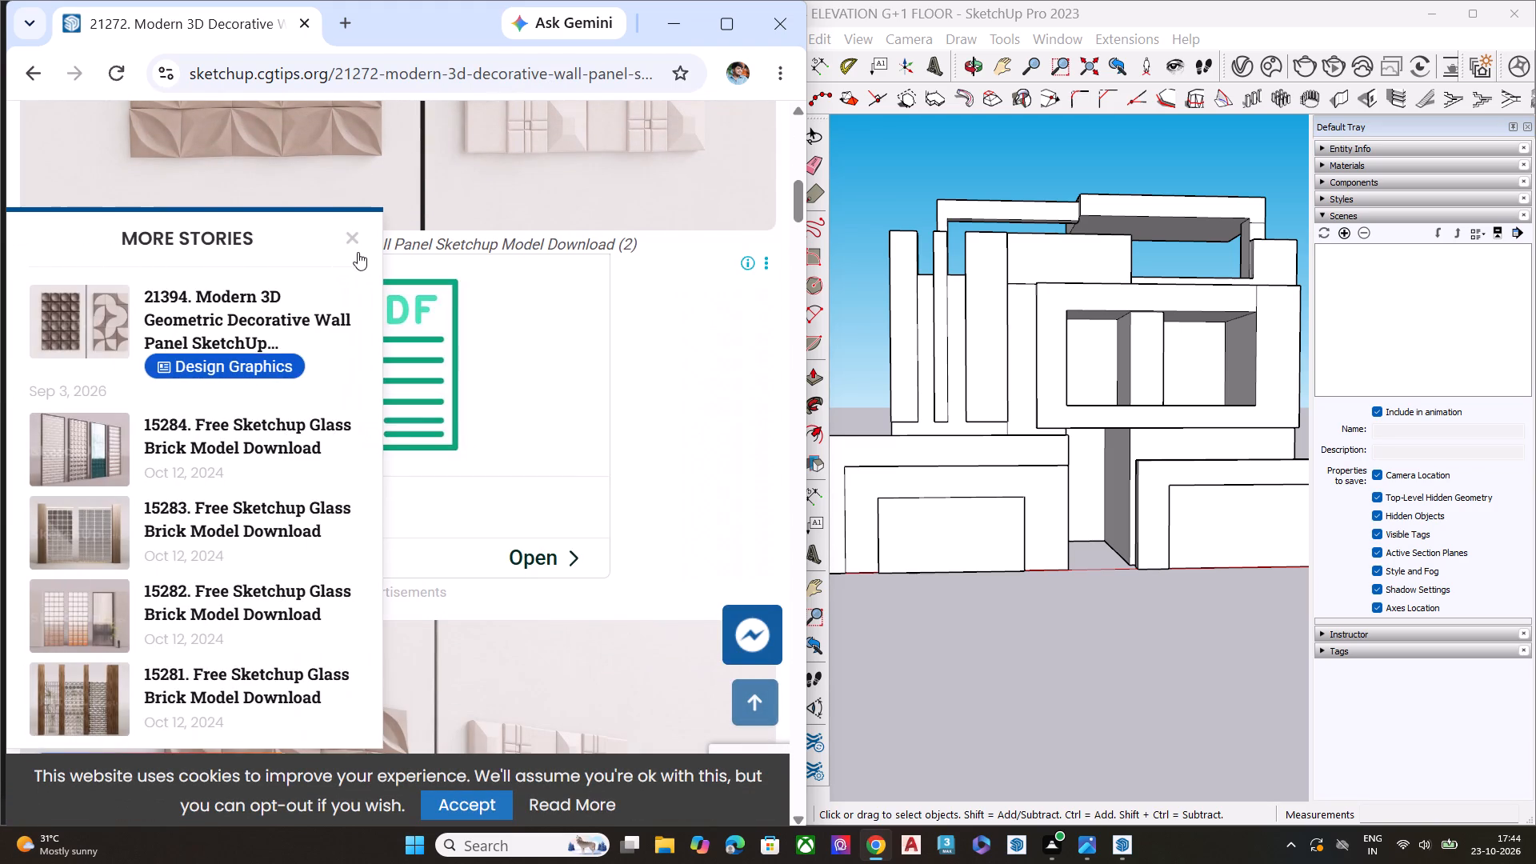
pyautogui.click(363, 238)
pyautogui.click(350, 245)
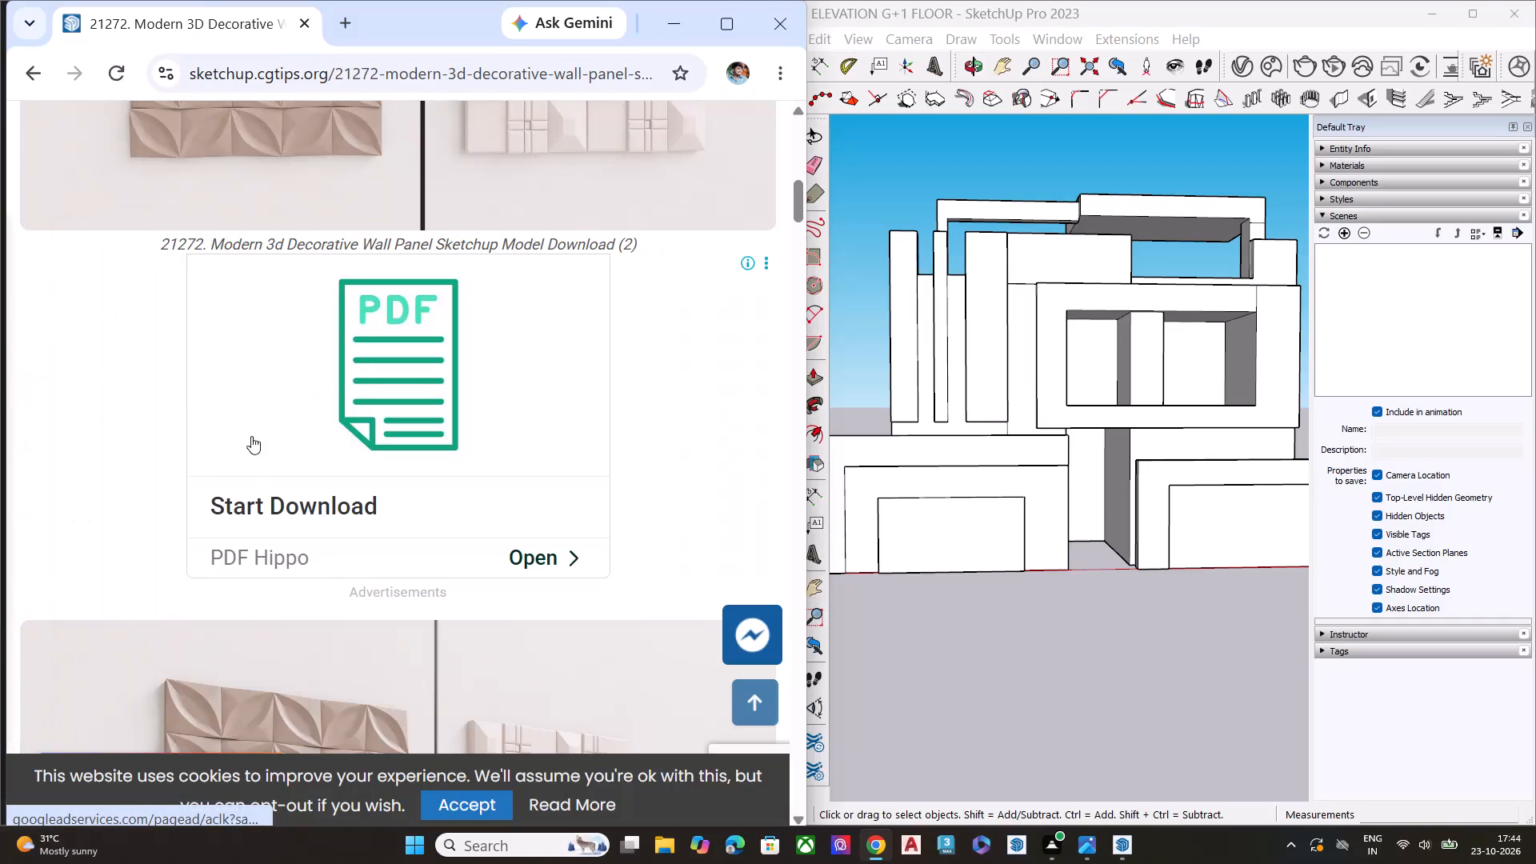
pyautogui.click(260, 510)
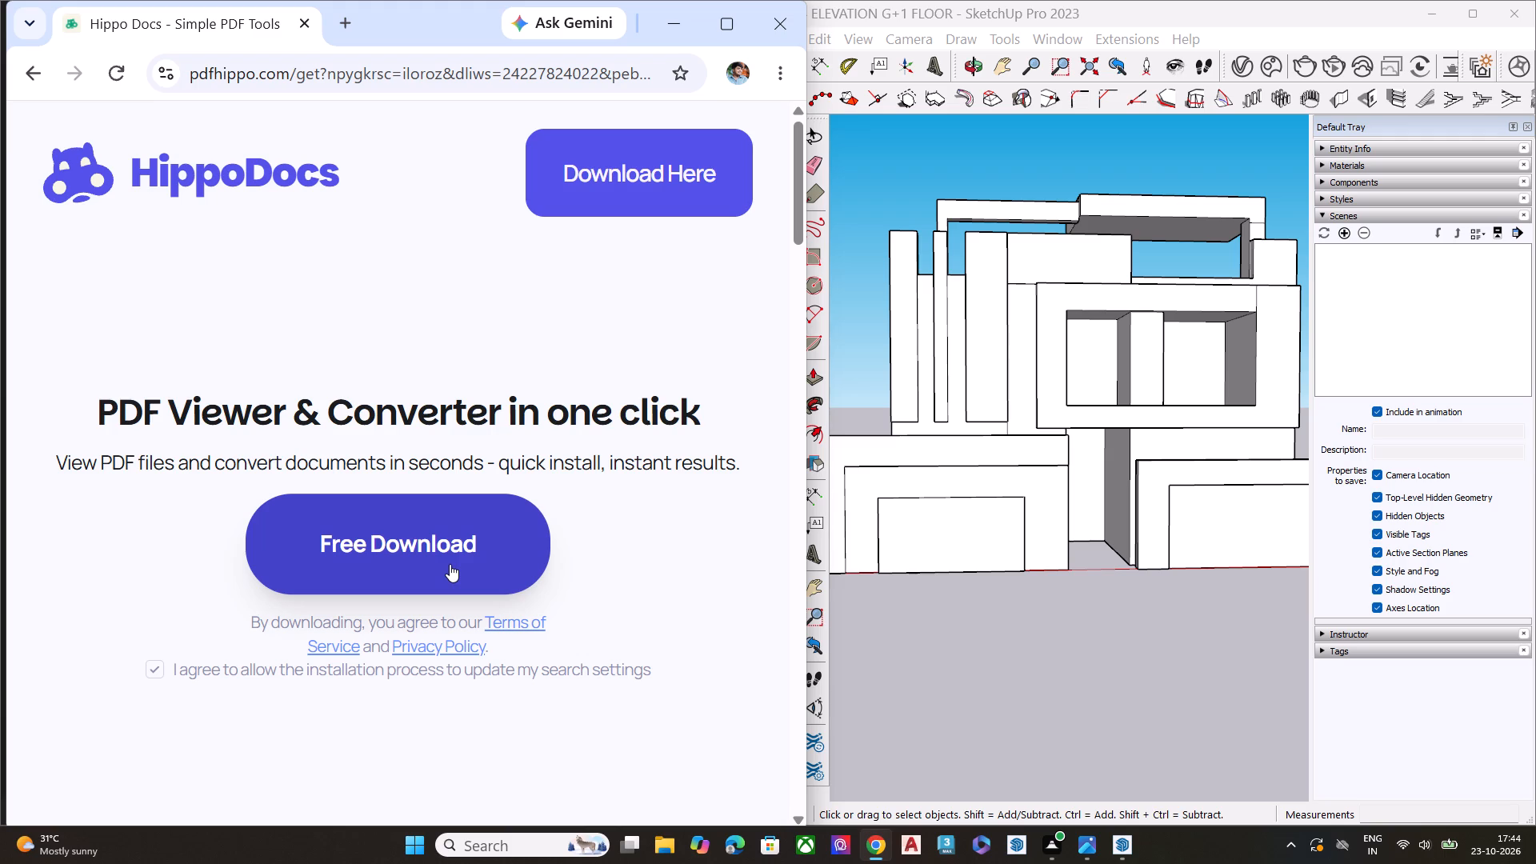
pyautogui.click(26, 76)
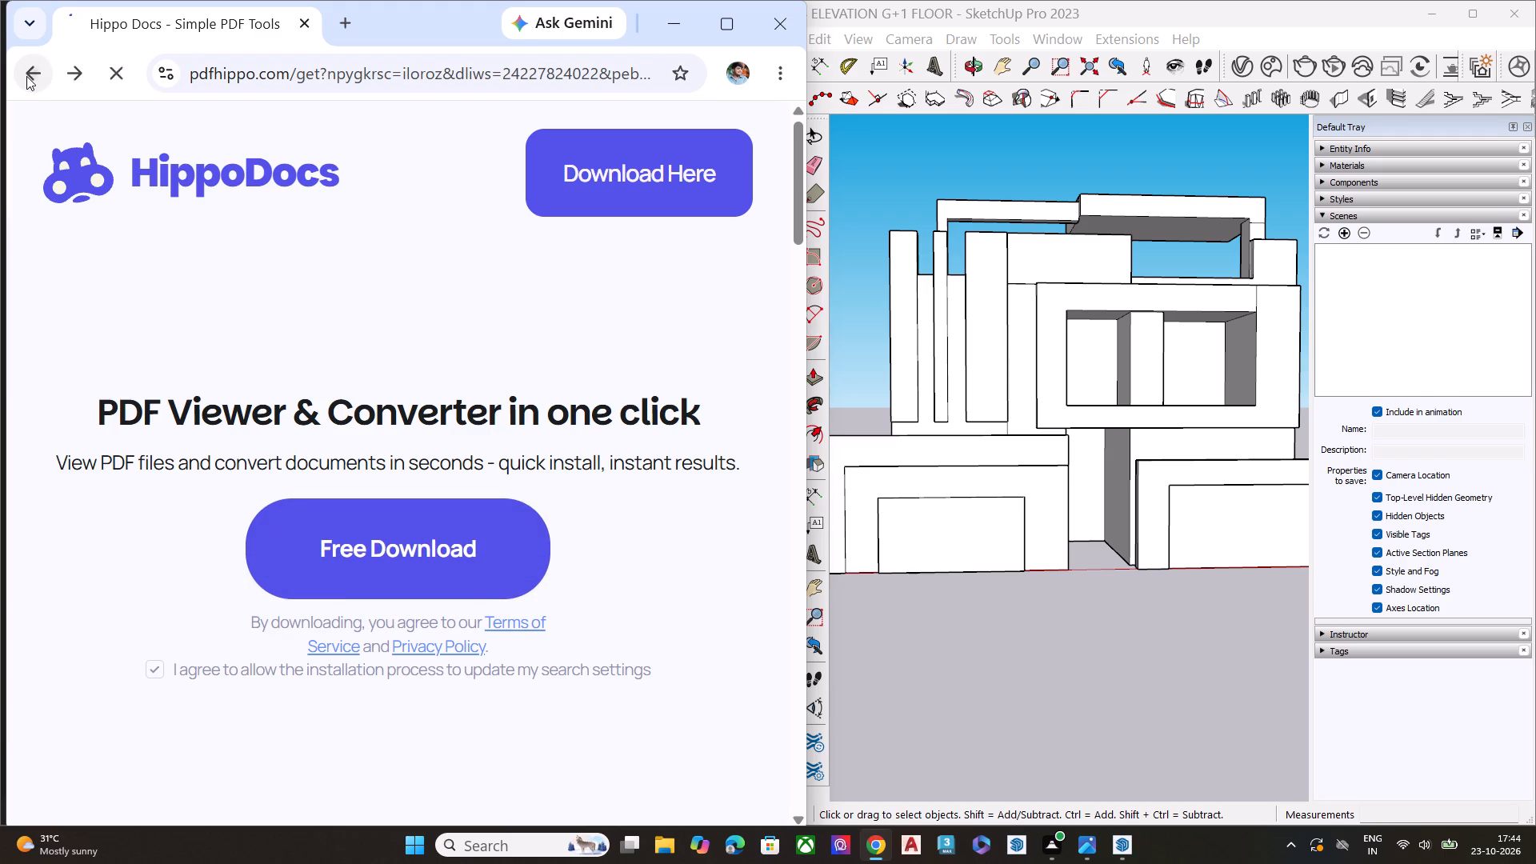
pyautogui.scroll(-6, 447, 397)
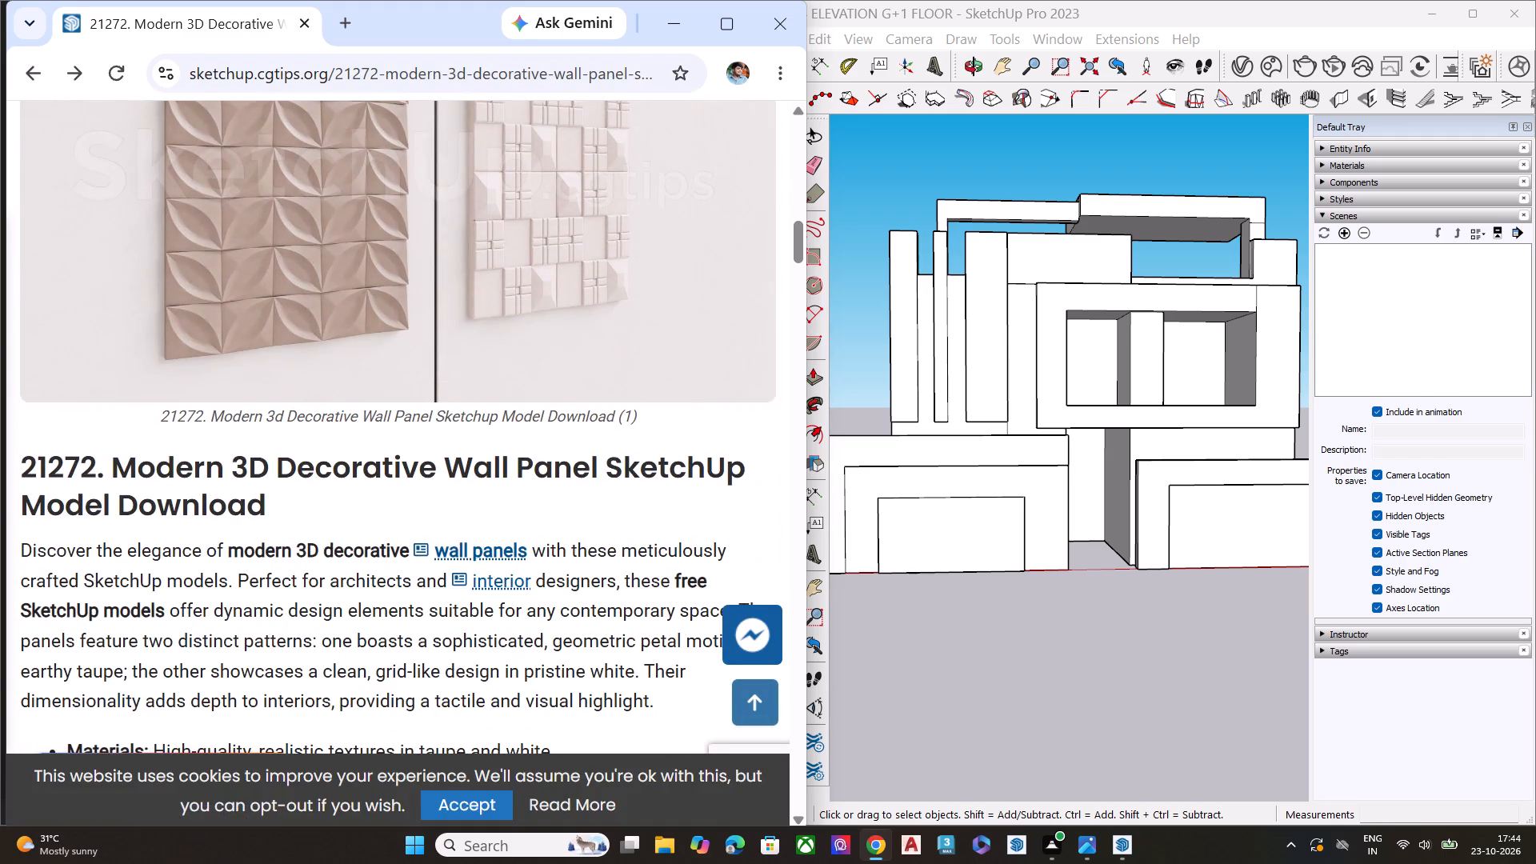
pyautogui.scroll(8, 462, 408)
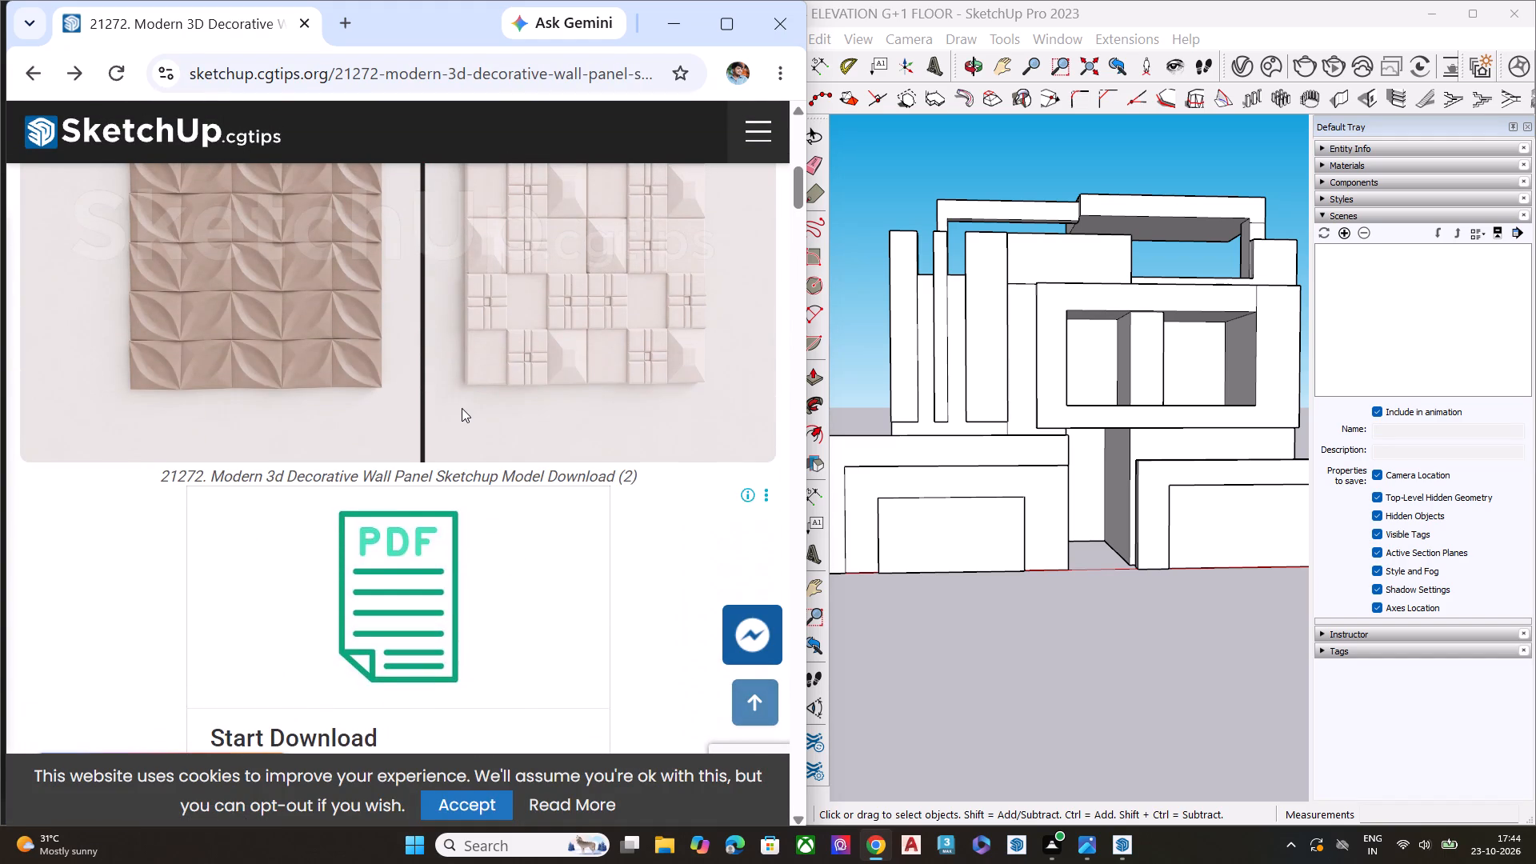
pyautogui.scroll(4, 462, 408)
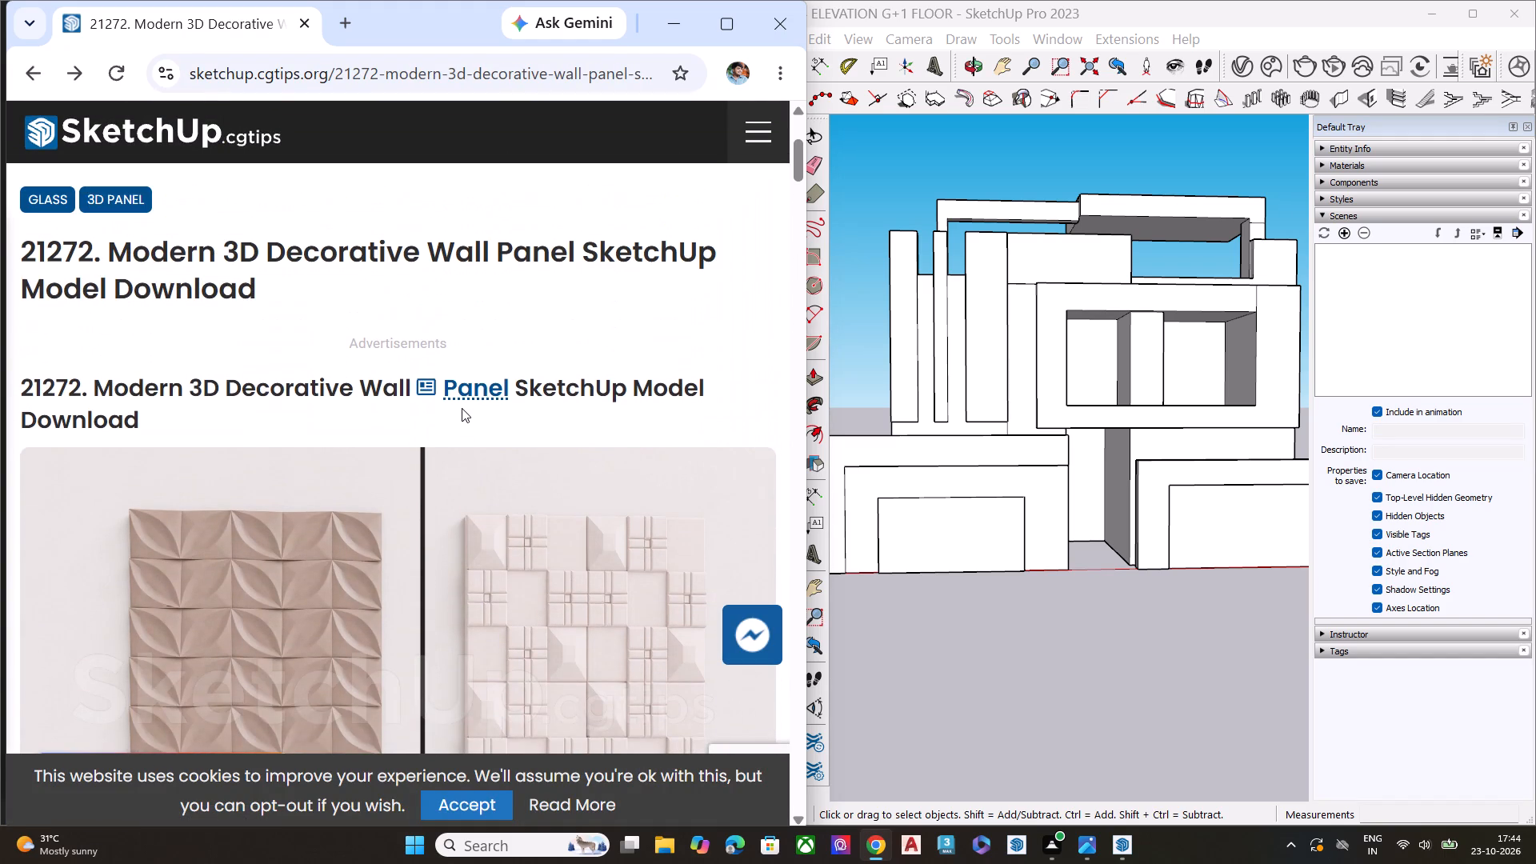
pyautogui.scroll(-7, 462, 408)
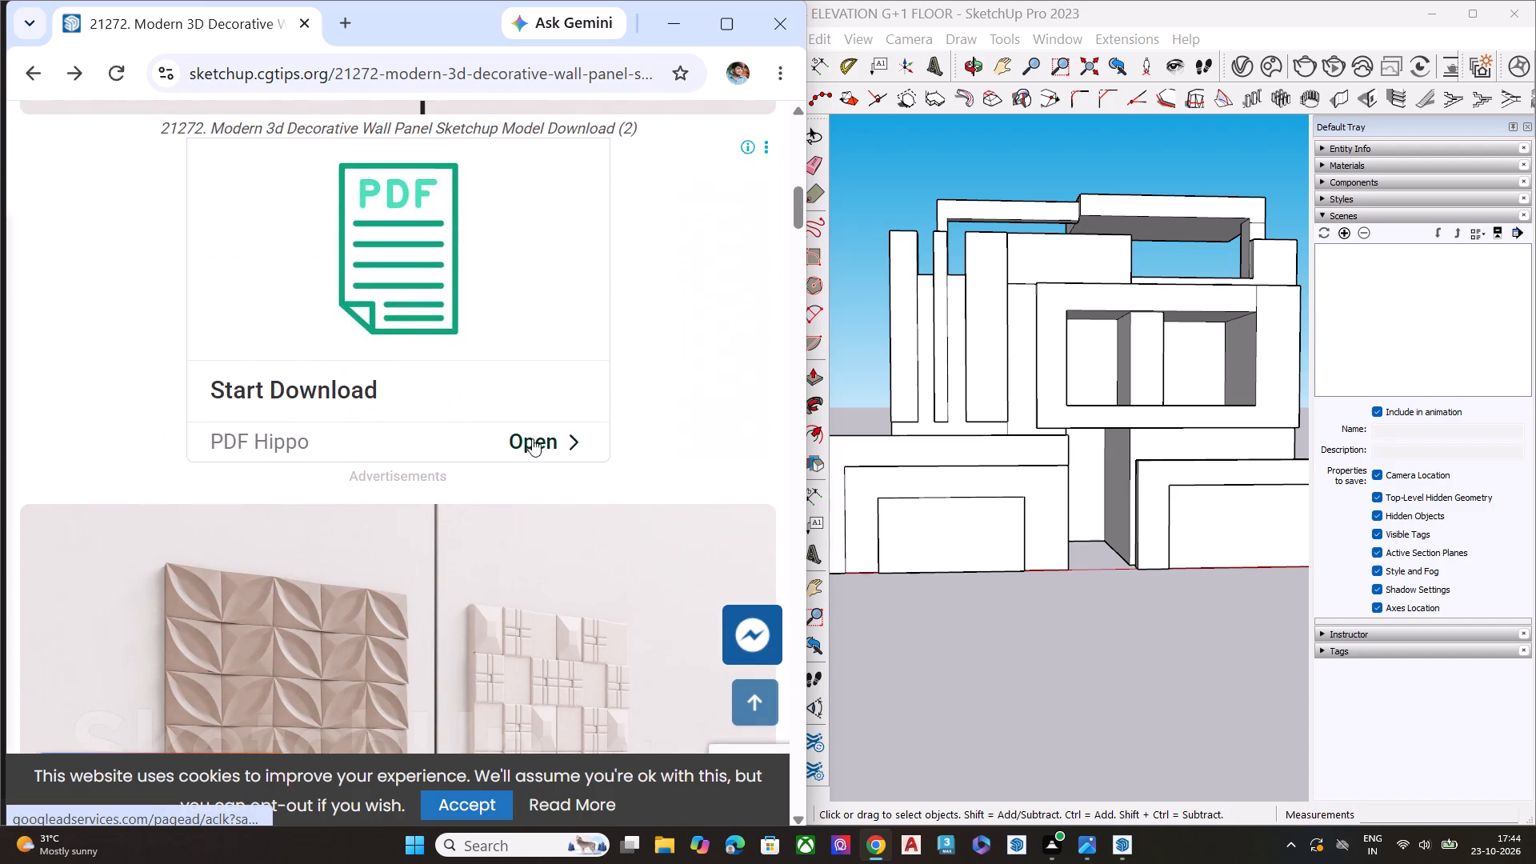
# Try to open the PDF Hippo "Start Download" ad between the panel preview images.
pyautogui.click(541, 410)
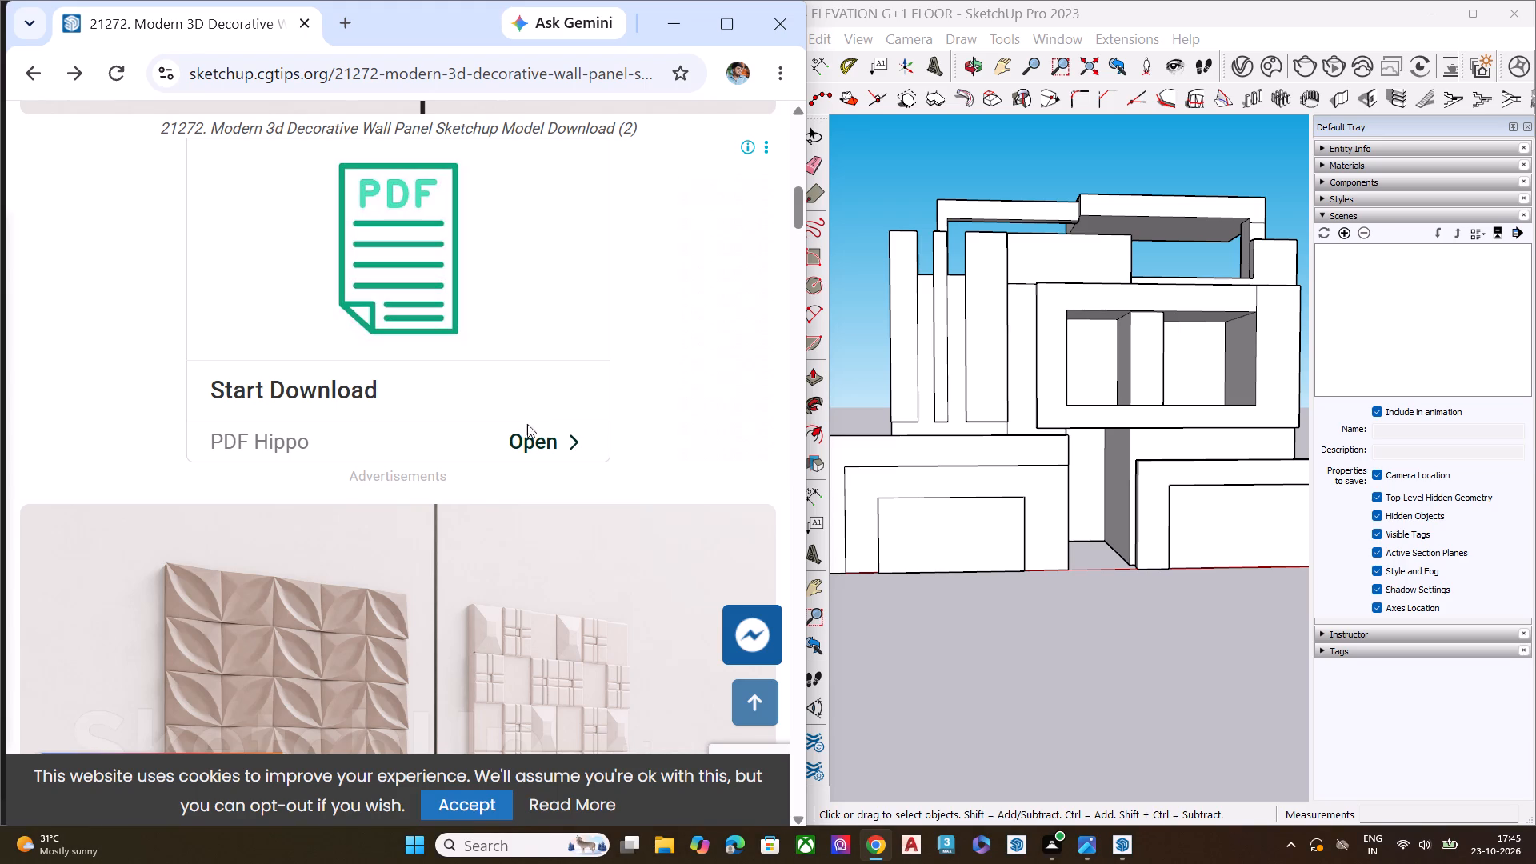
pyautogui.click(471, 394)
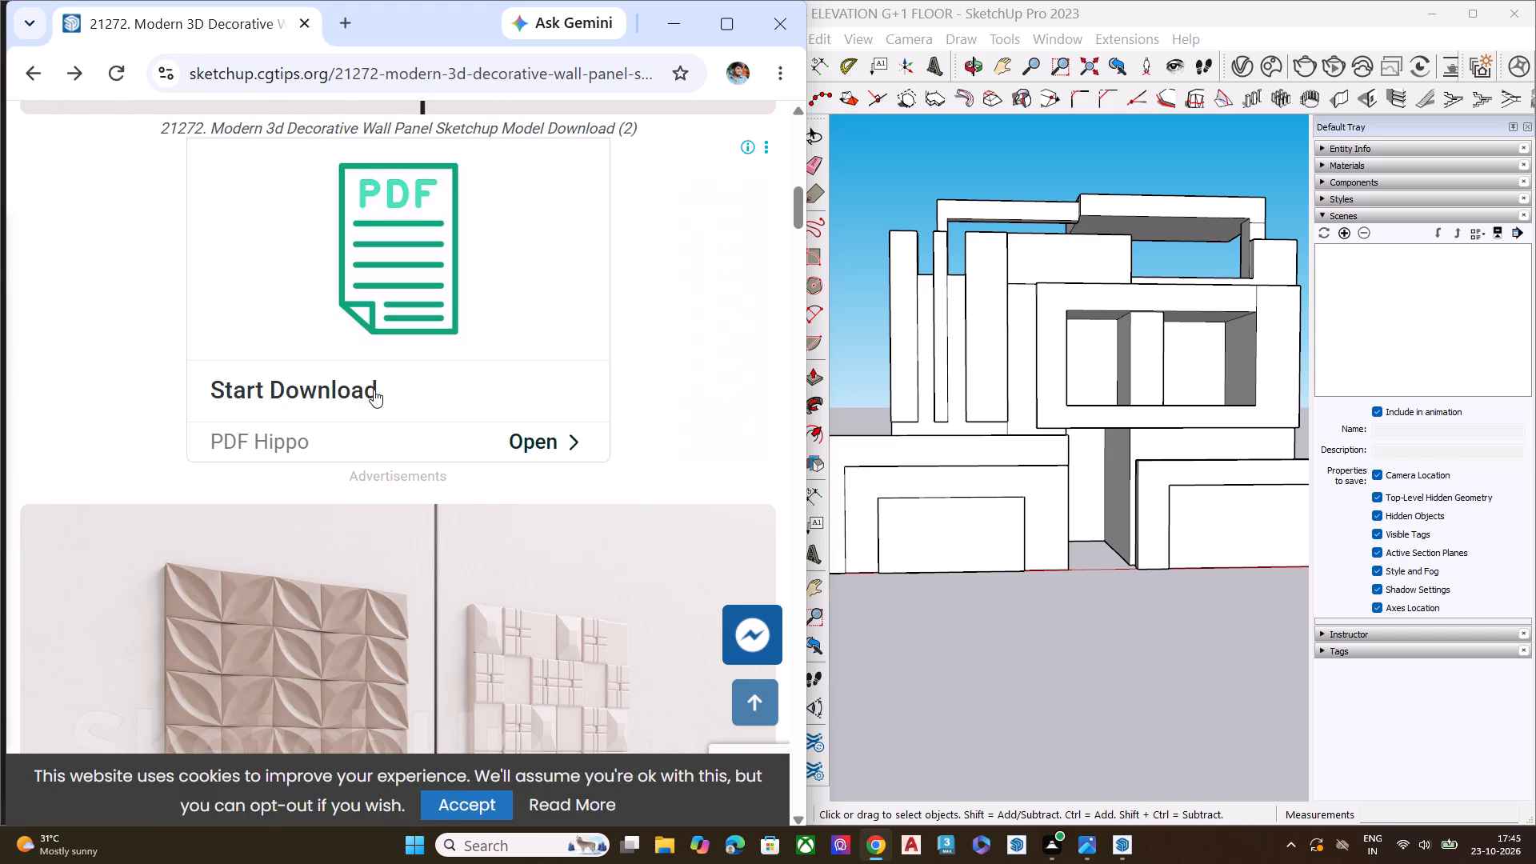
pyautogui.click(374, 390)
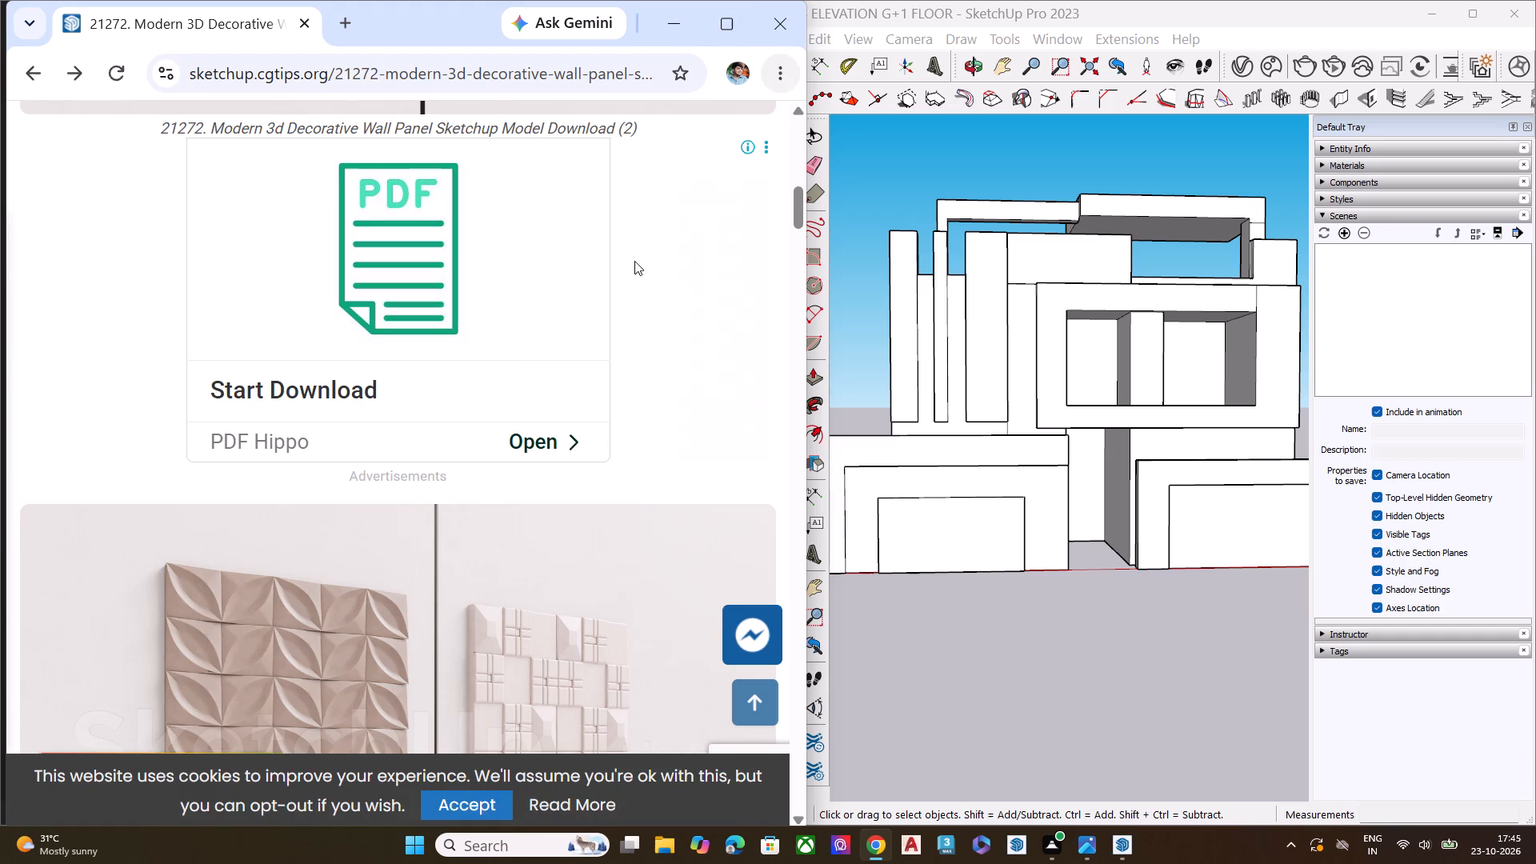
# Look through the wall panel model's description, specifications and preview images.
pyautogui.scroll(-6, 401, 395)
pyautogui.scroll(1, 422, 398)
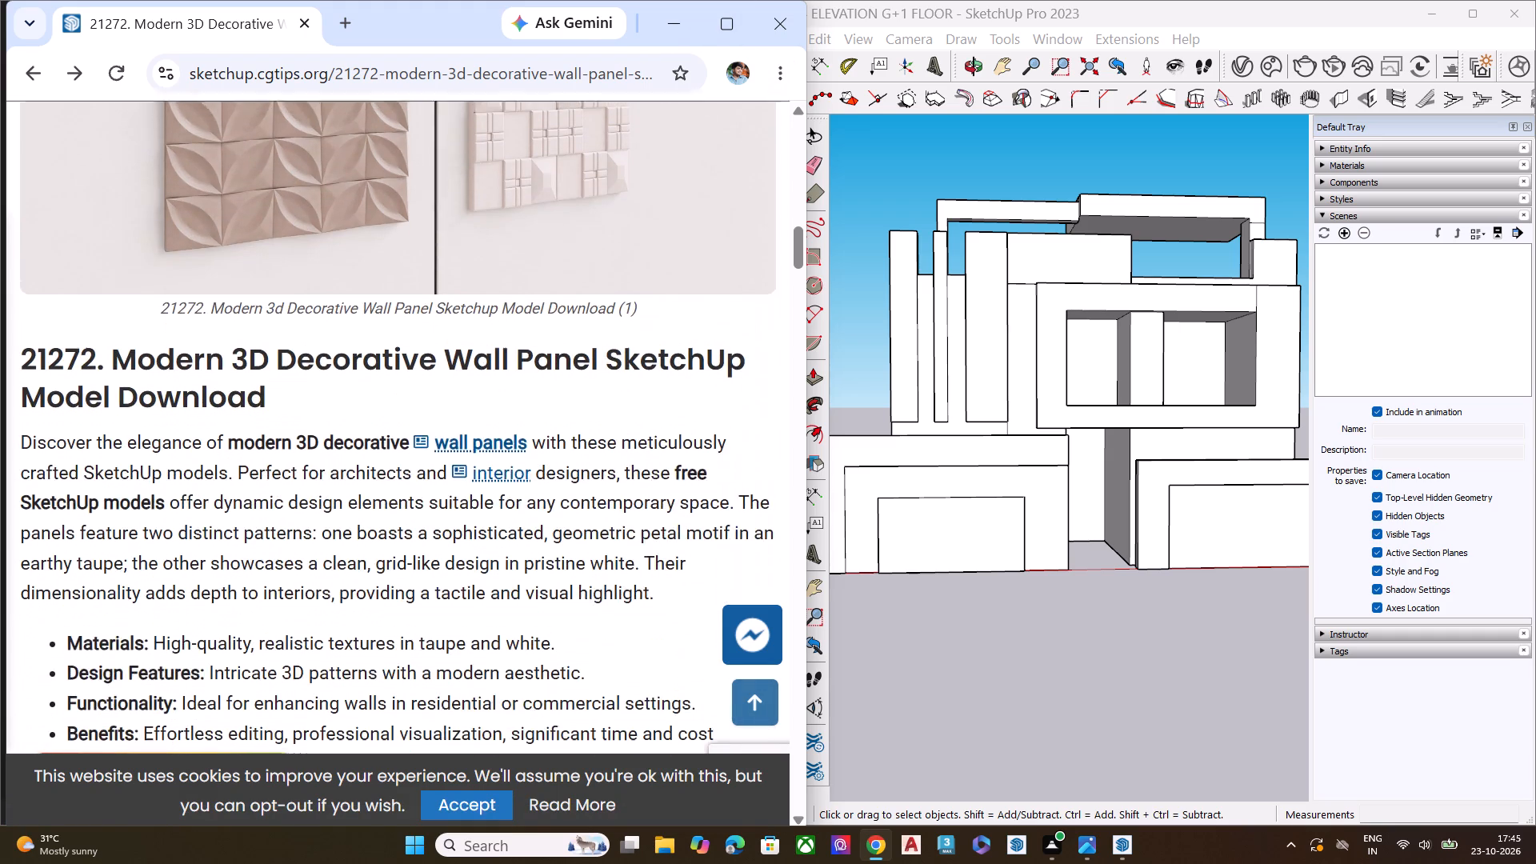
pyautogui.scroll(-2, 422, 398)
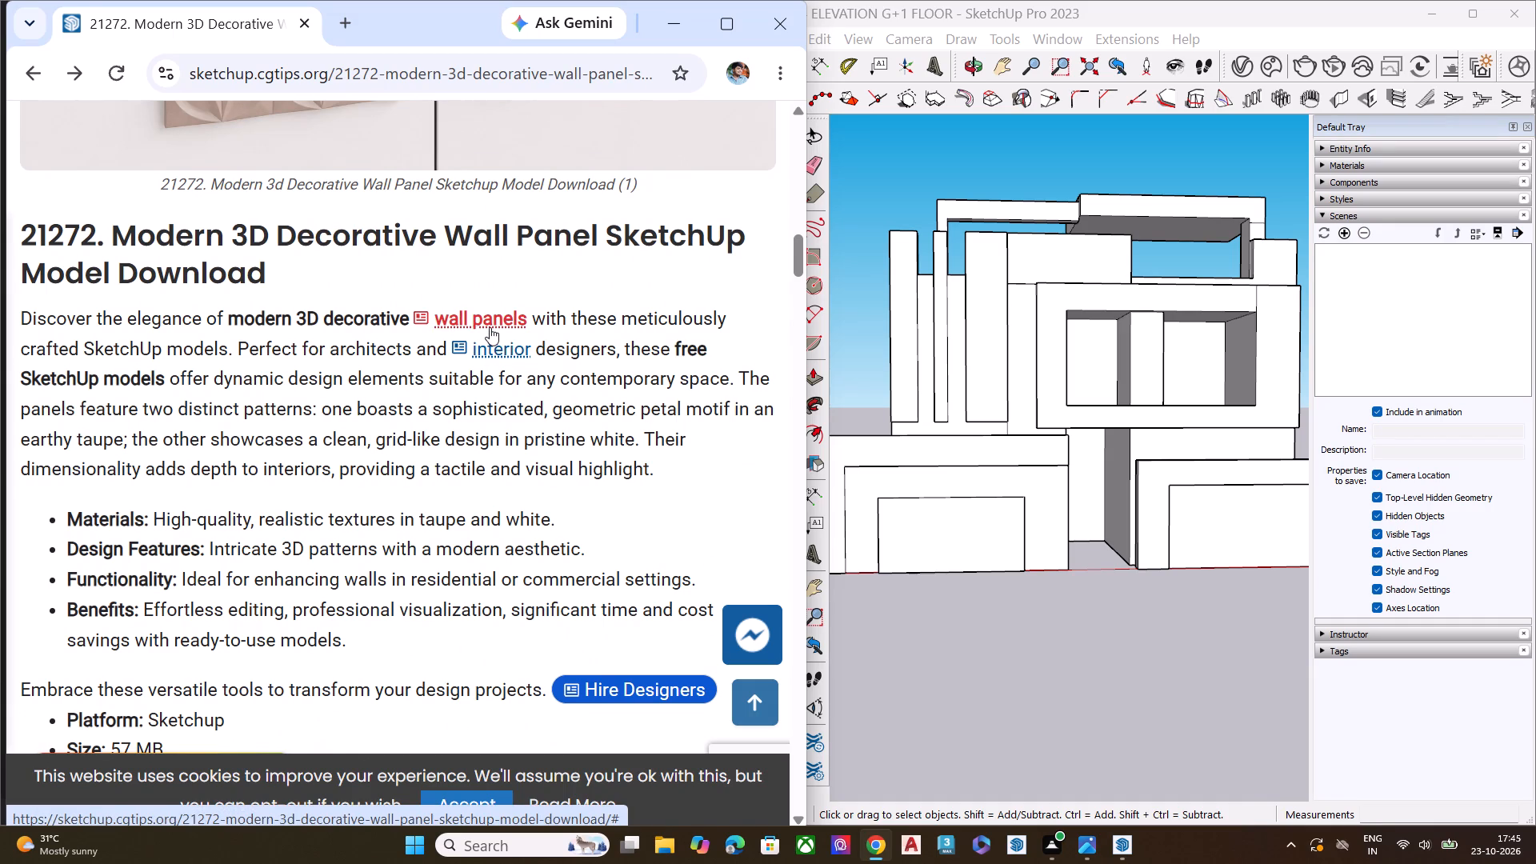
pyautogui.scroll(-1, 490, 327)
pyautogui.scroll(2, 490, 327)
pyautogui.scroll(-2, 490, 327)
pyautogui.scroll(2, 490, 327)
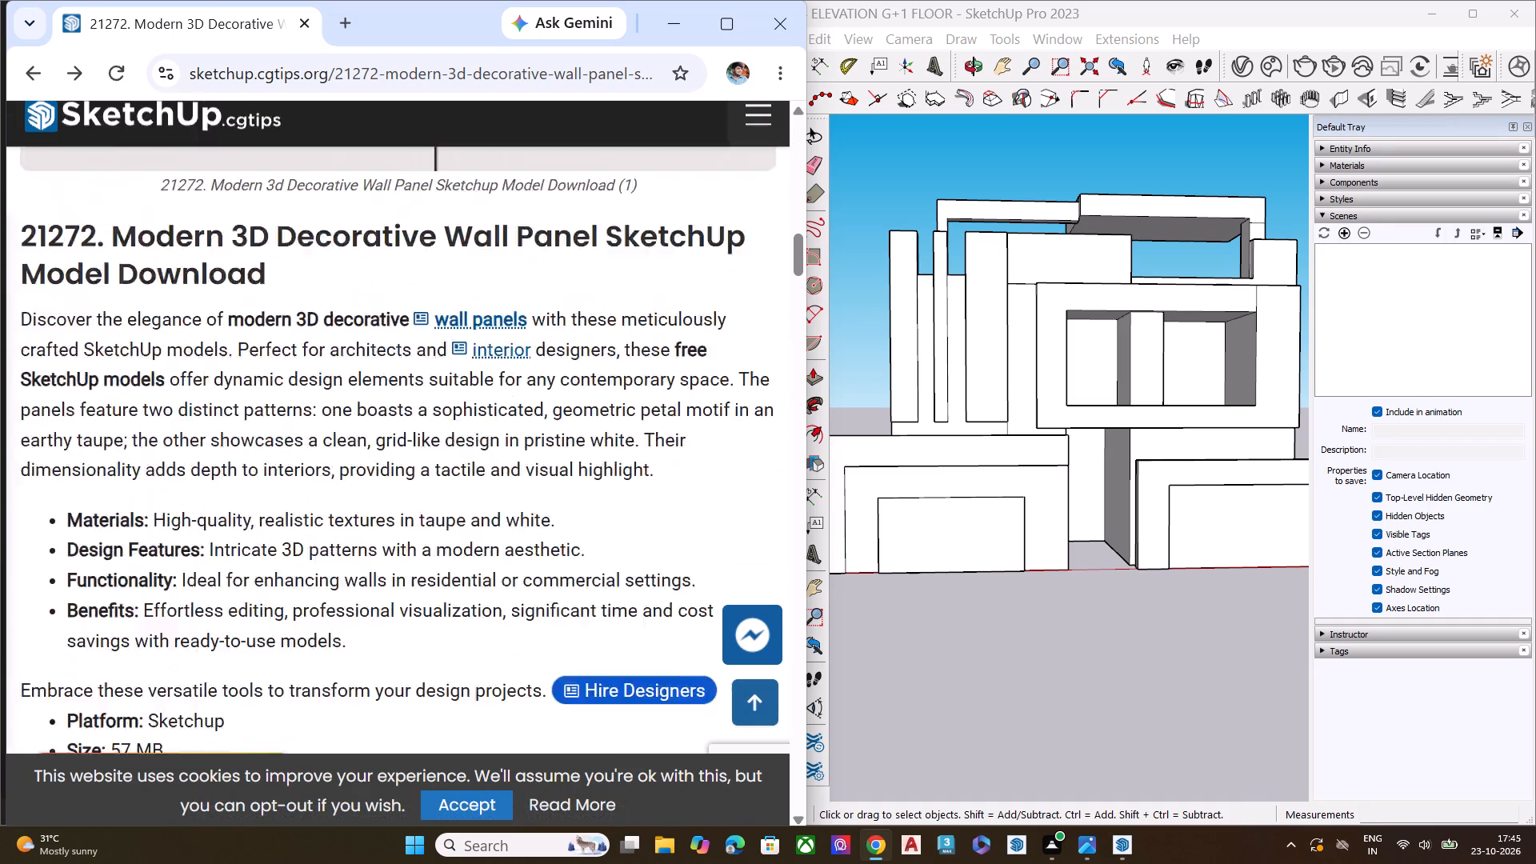
pyautogui.scroll(7, 490, 327)
pyautogui.scroll(-1, 490, 327)
pyautogui.scroll(3, 490, 327)
pyautogui.scroll(-5, 426, 522)
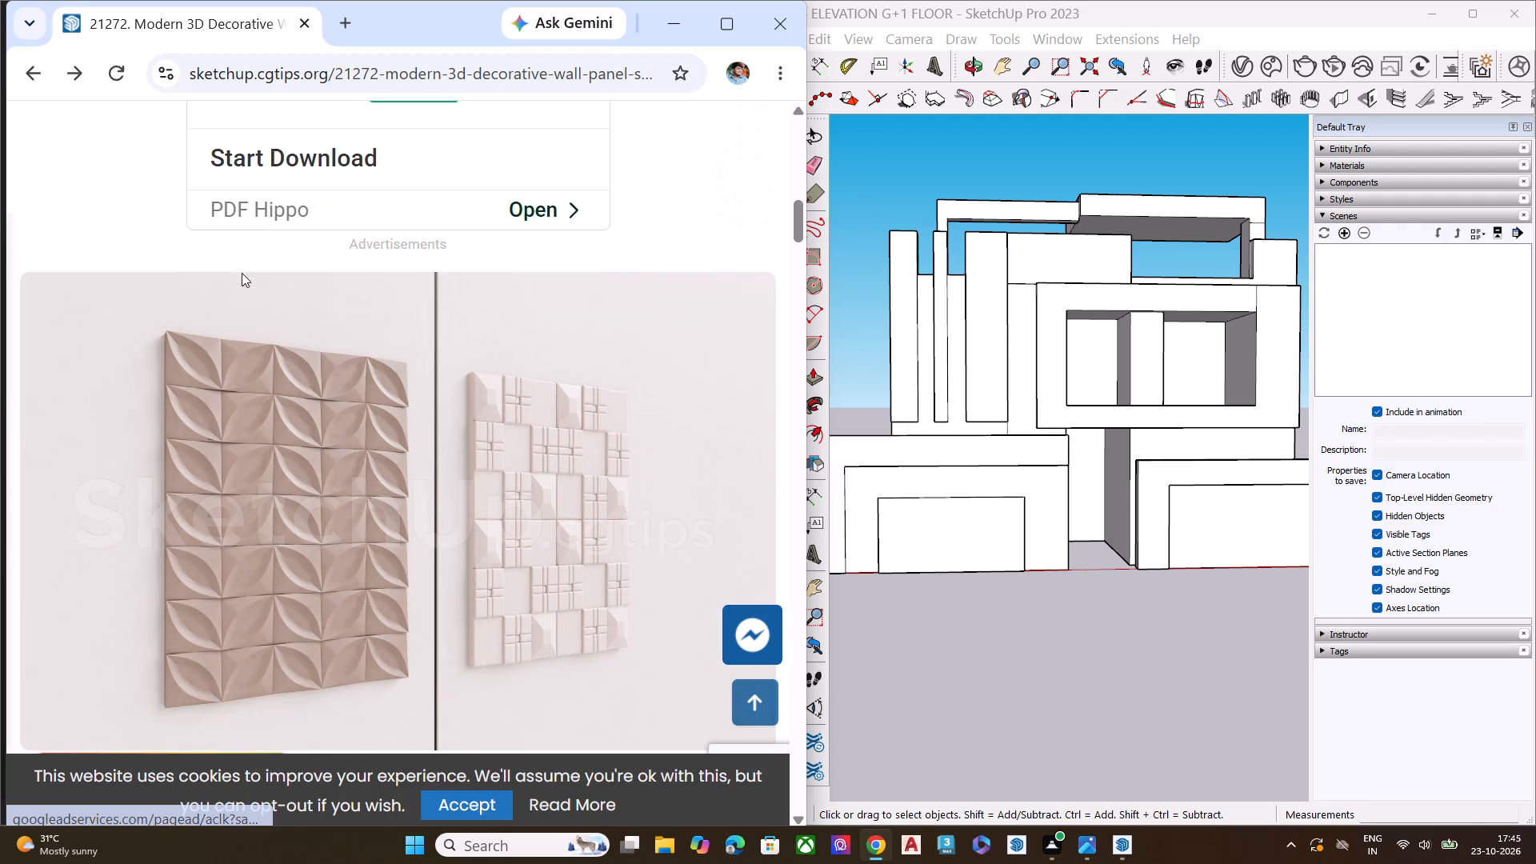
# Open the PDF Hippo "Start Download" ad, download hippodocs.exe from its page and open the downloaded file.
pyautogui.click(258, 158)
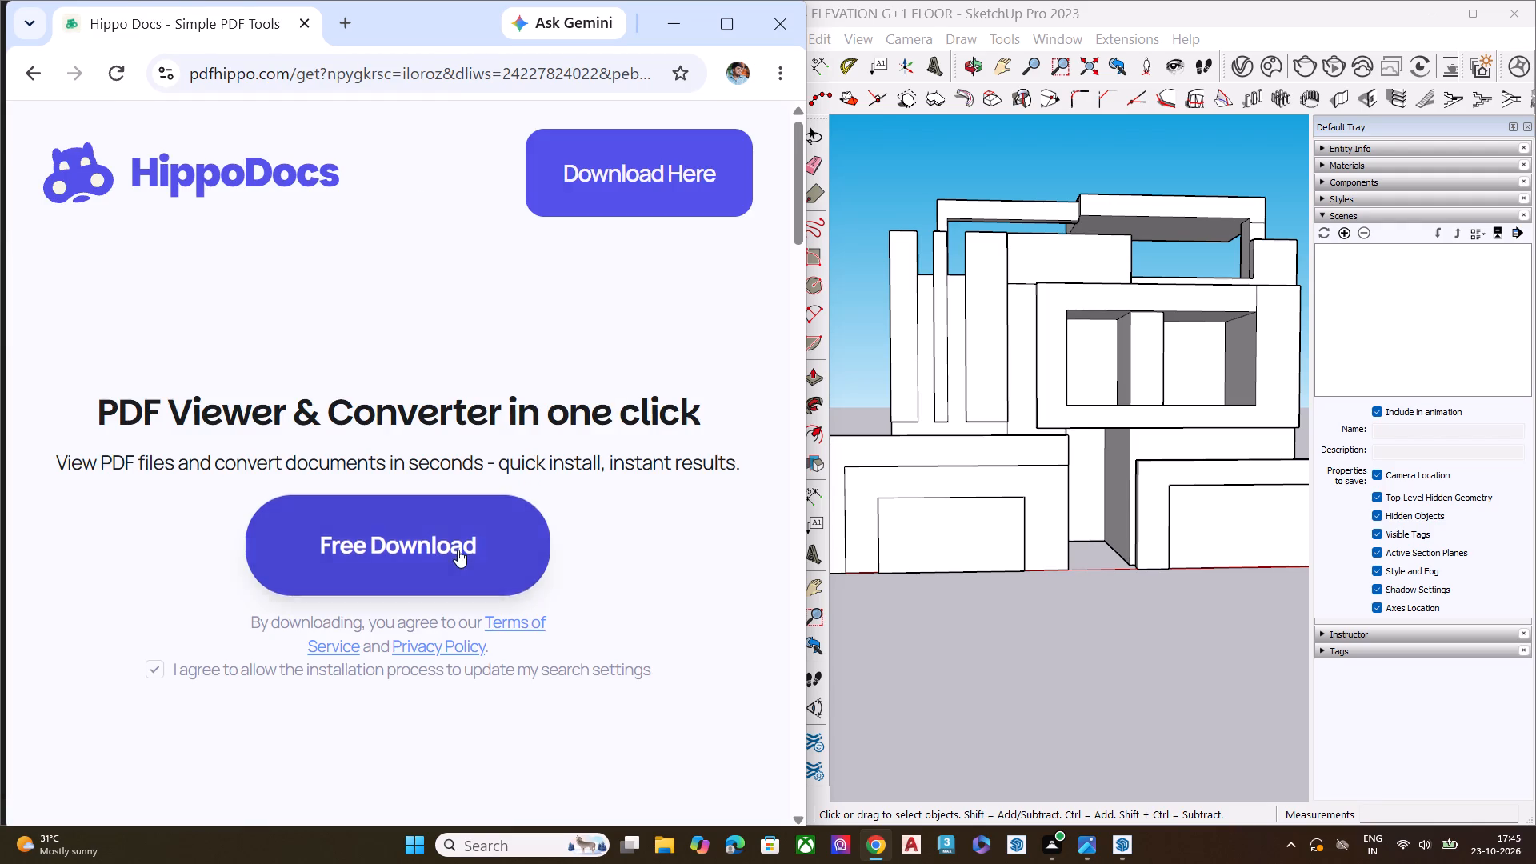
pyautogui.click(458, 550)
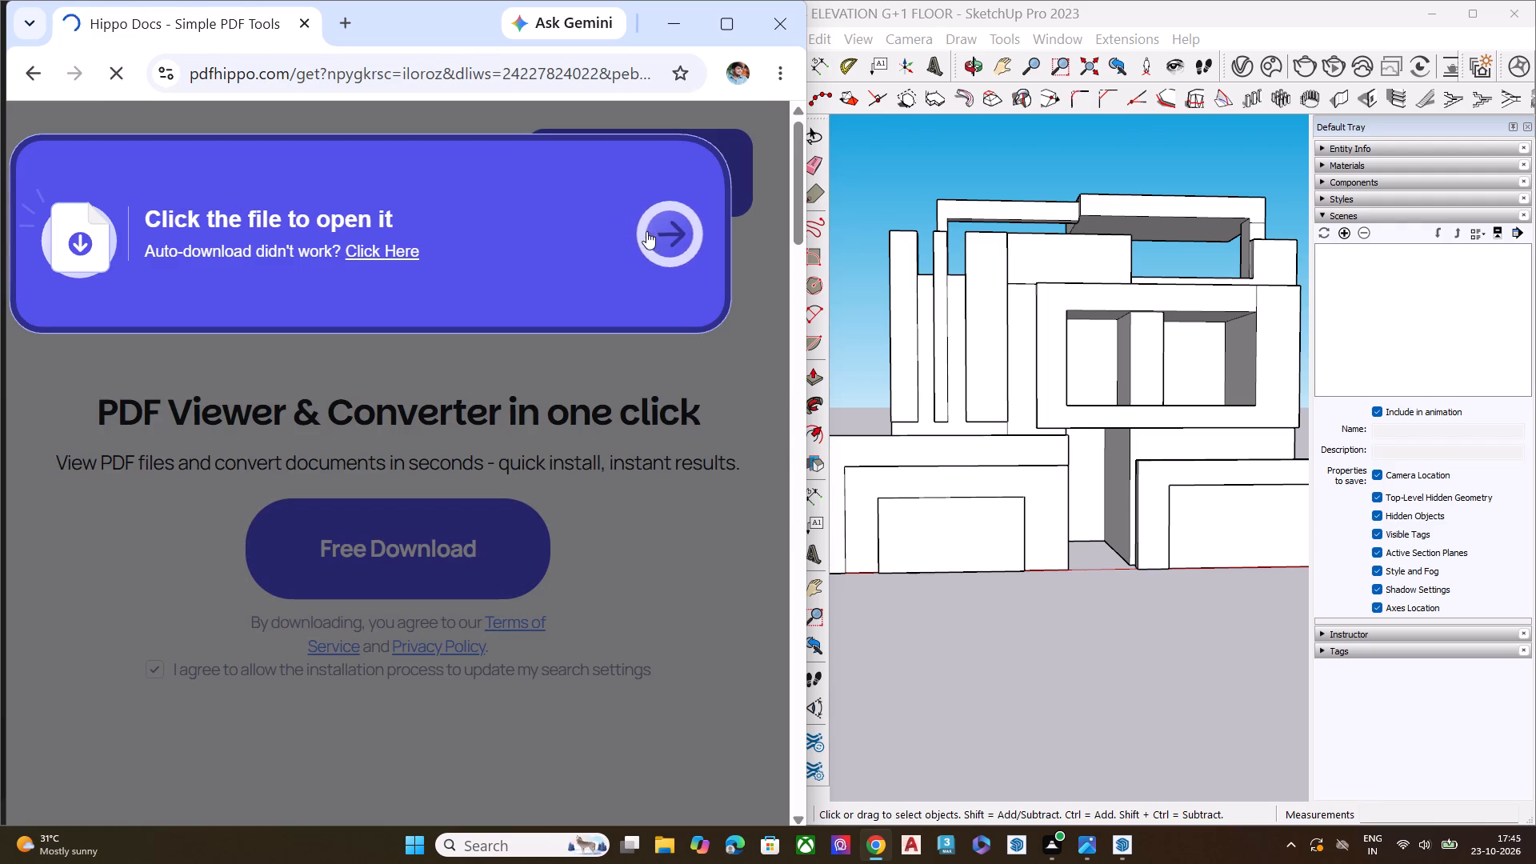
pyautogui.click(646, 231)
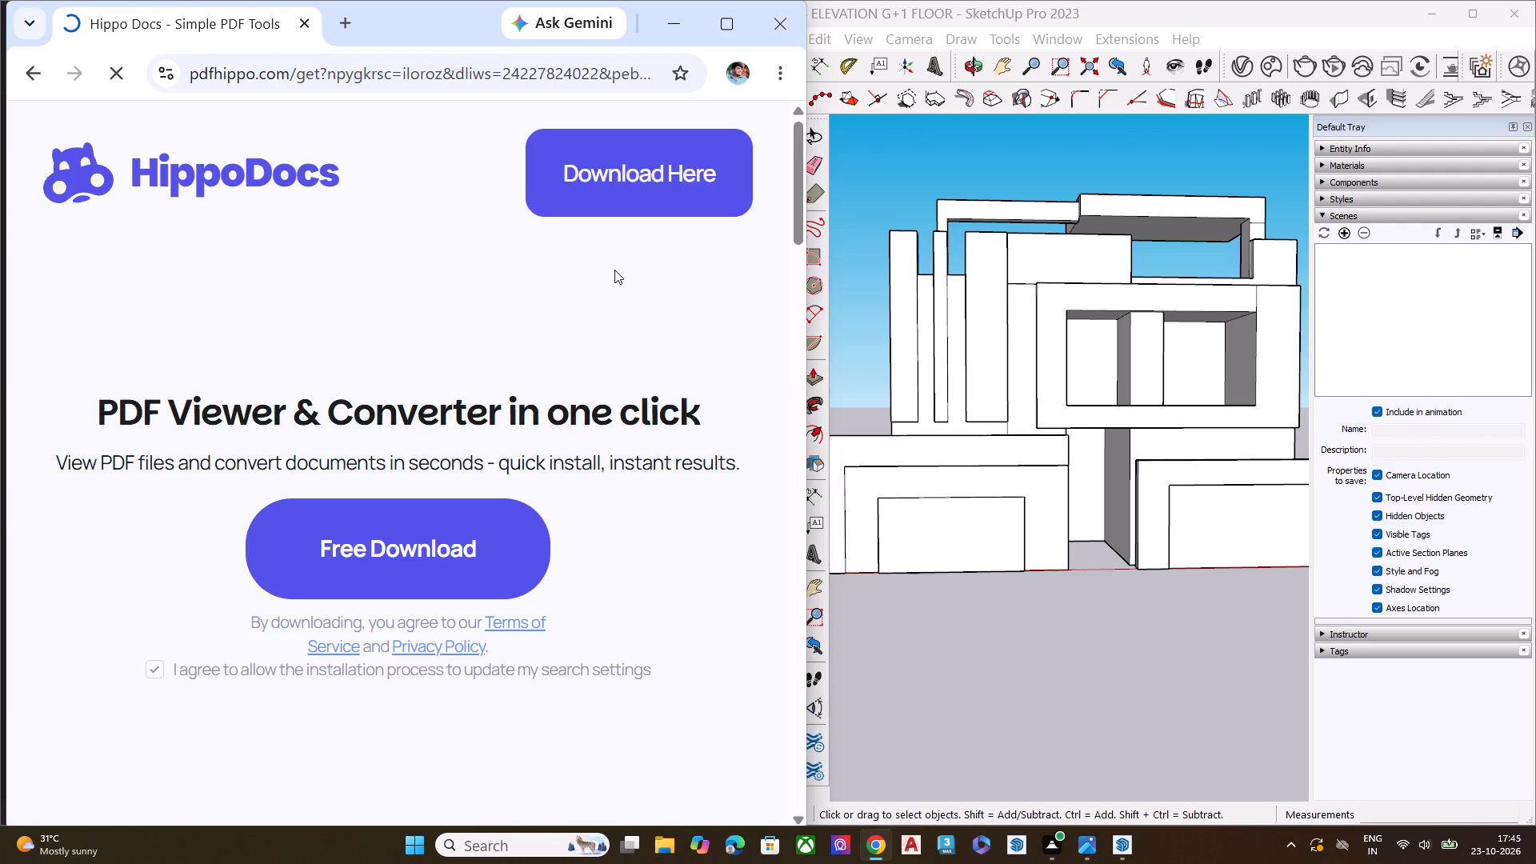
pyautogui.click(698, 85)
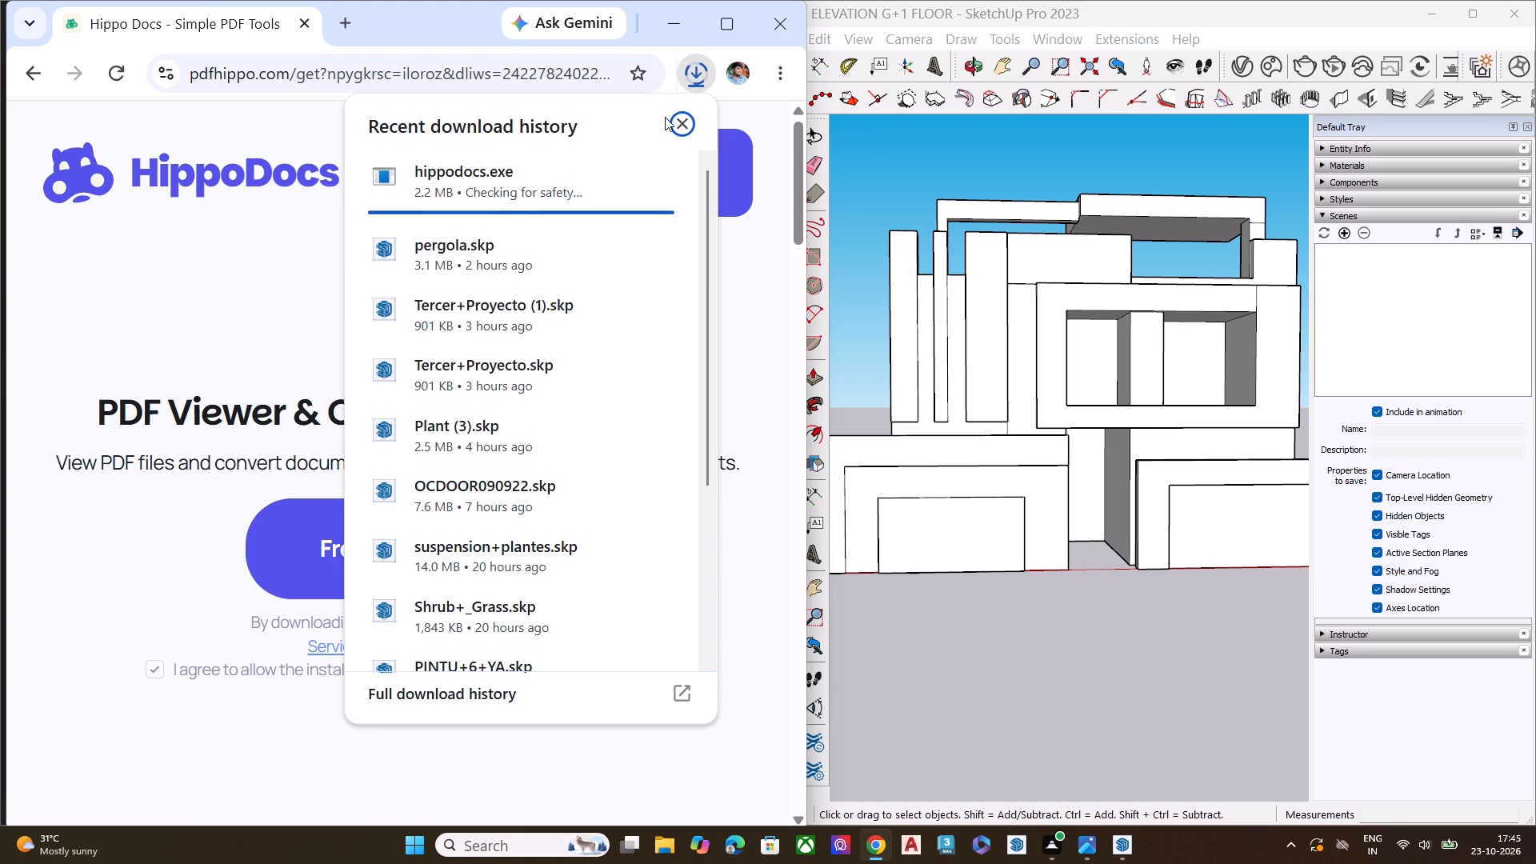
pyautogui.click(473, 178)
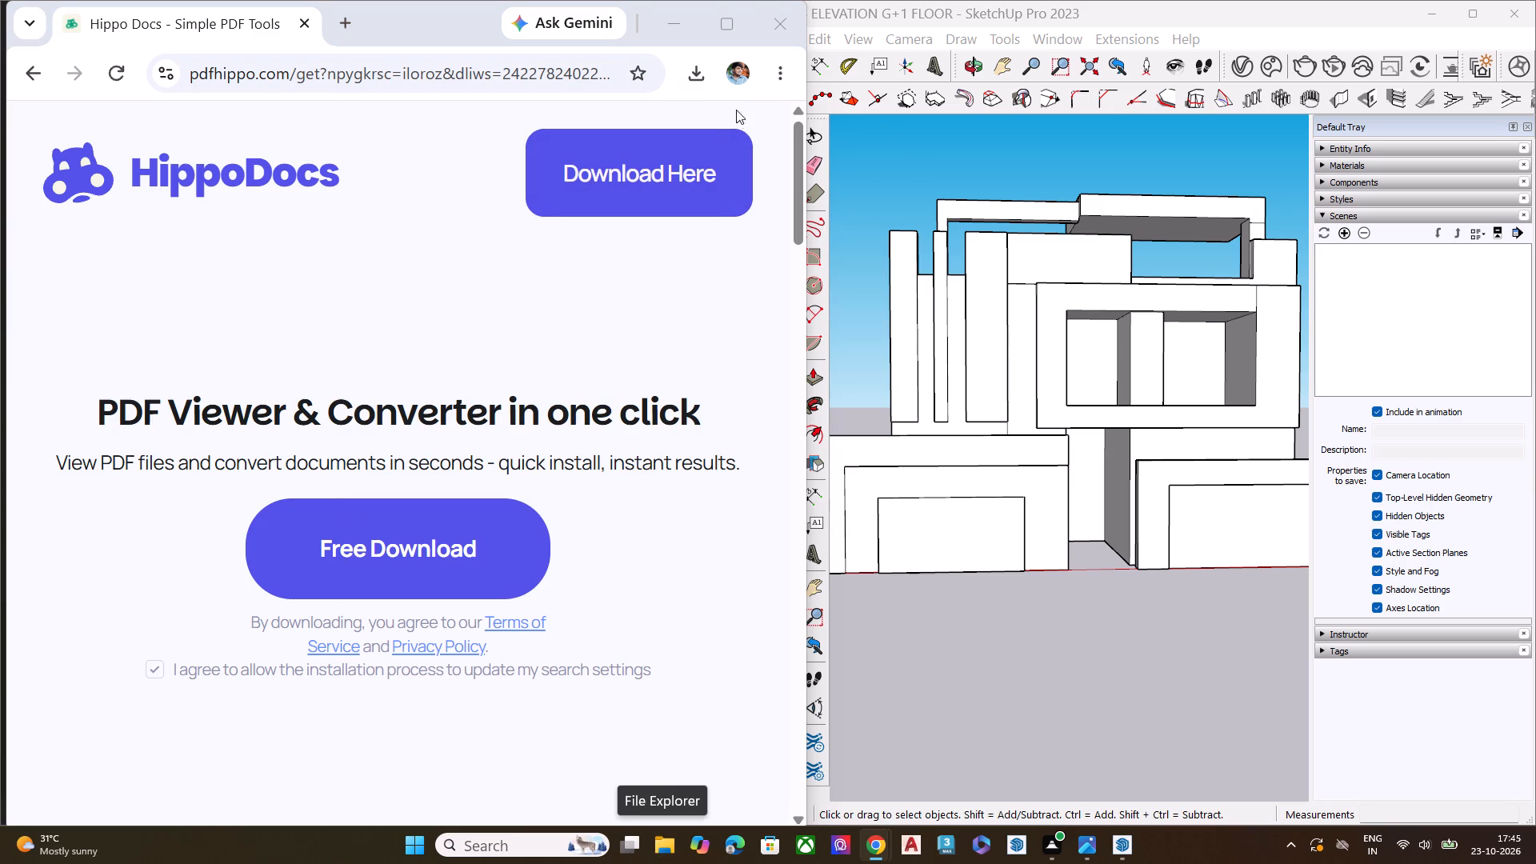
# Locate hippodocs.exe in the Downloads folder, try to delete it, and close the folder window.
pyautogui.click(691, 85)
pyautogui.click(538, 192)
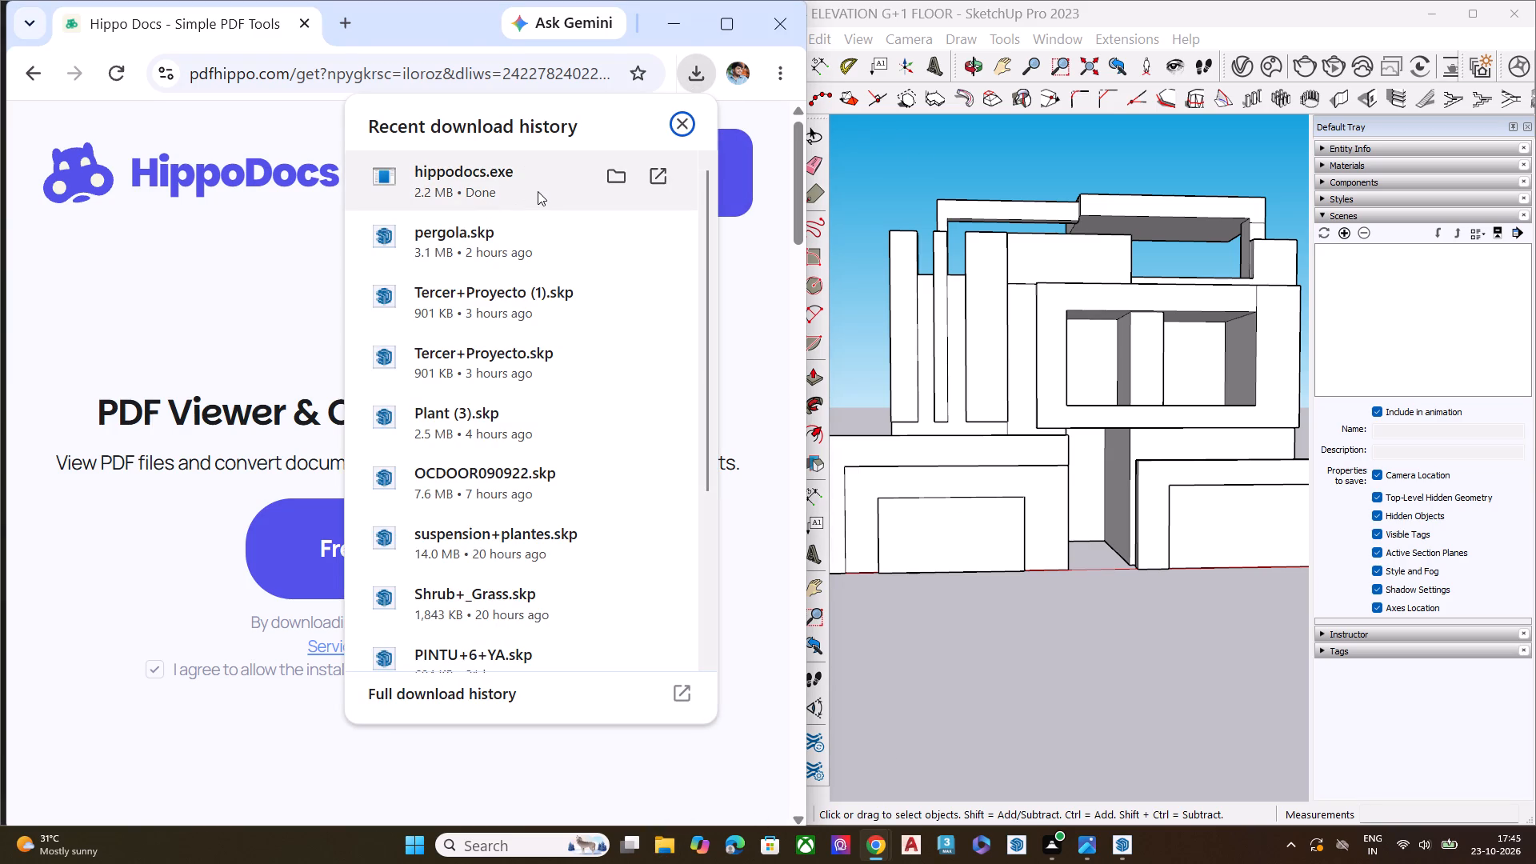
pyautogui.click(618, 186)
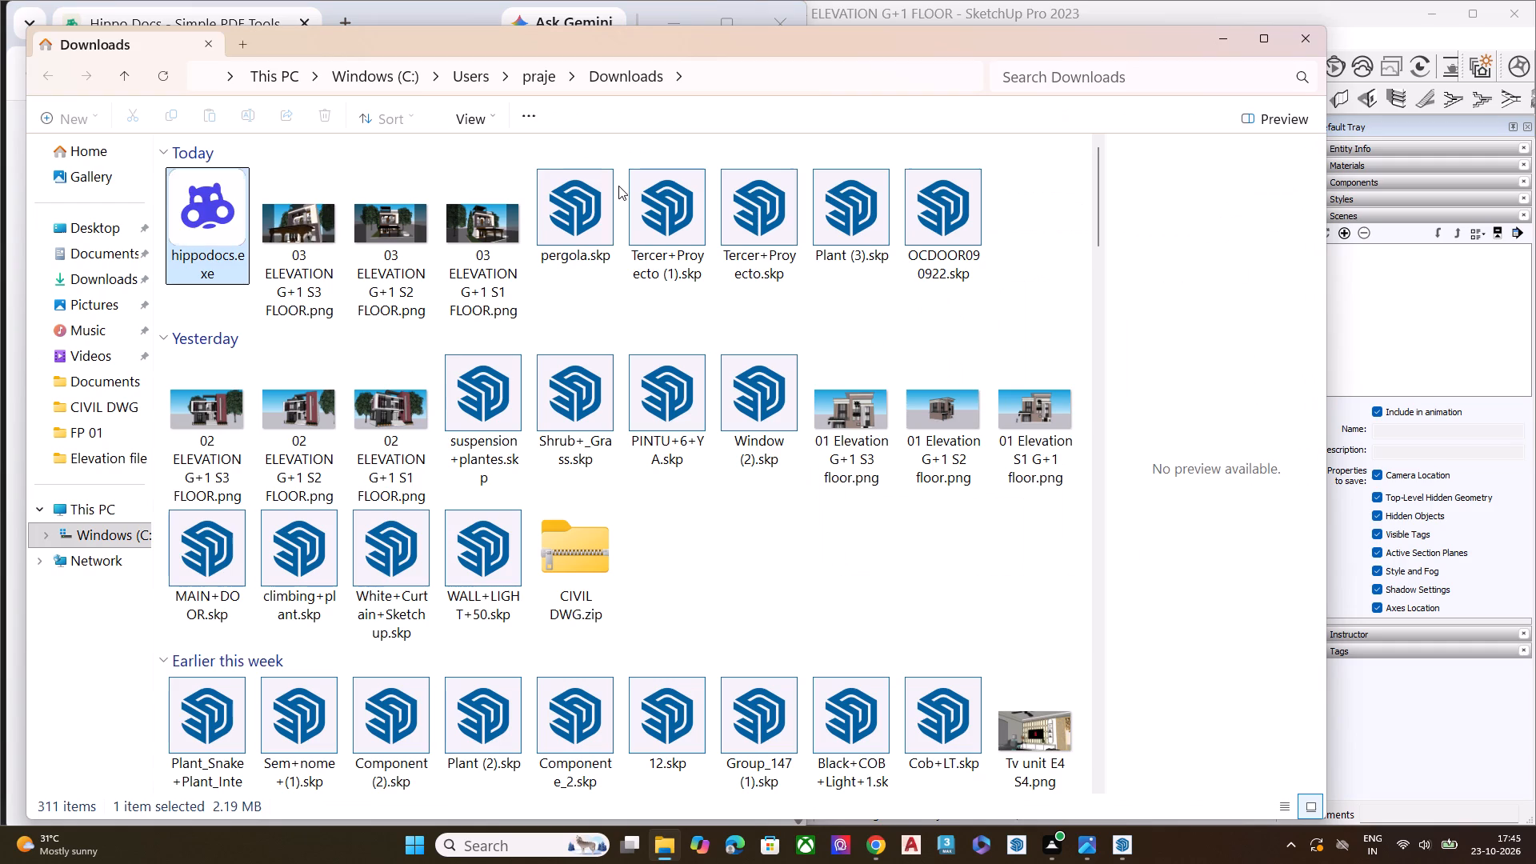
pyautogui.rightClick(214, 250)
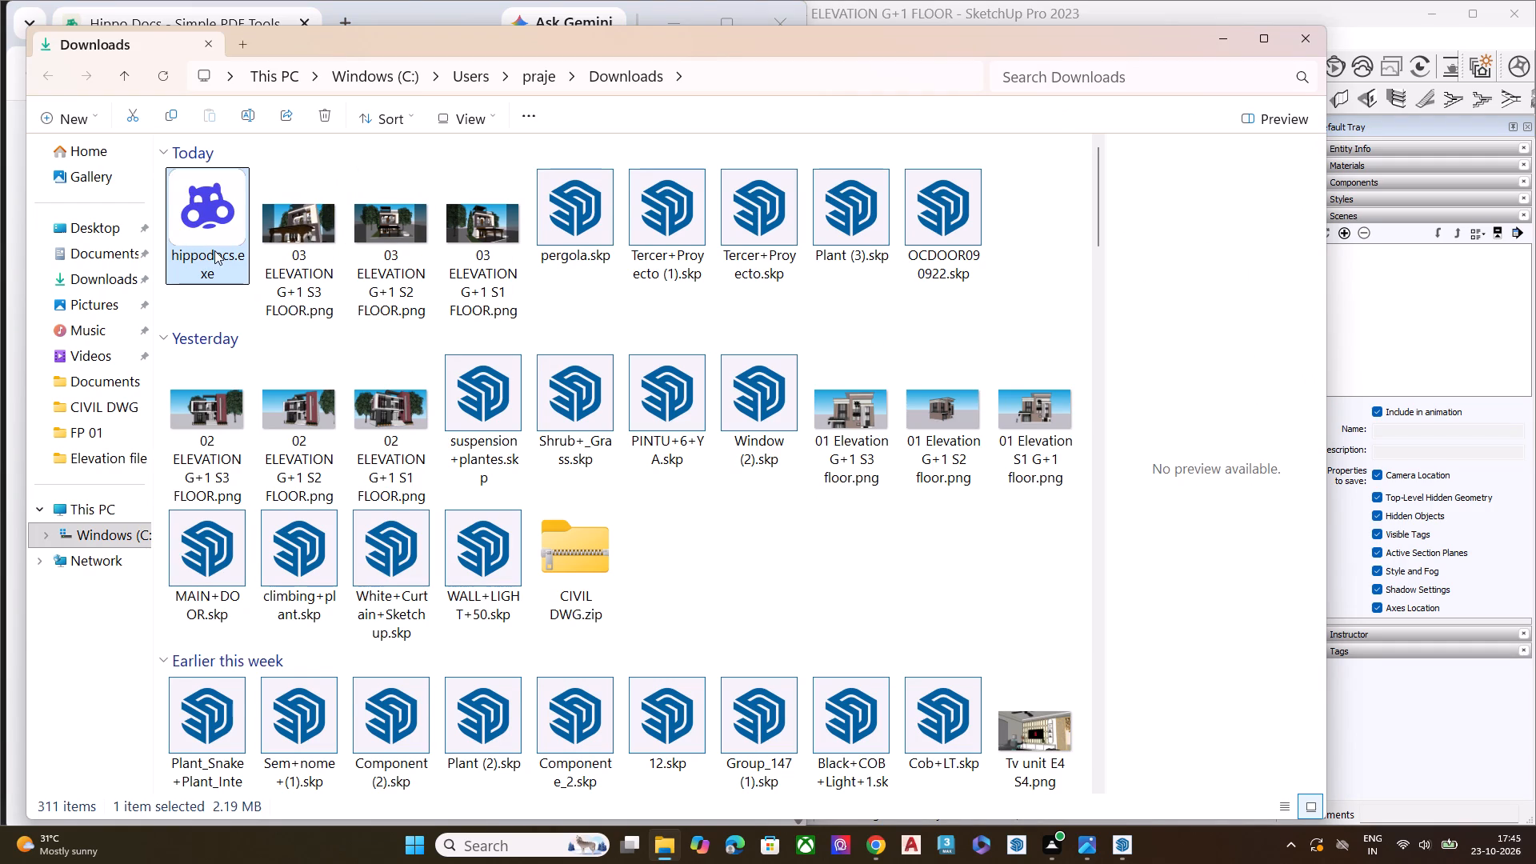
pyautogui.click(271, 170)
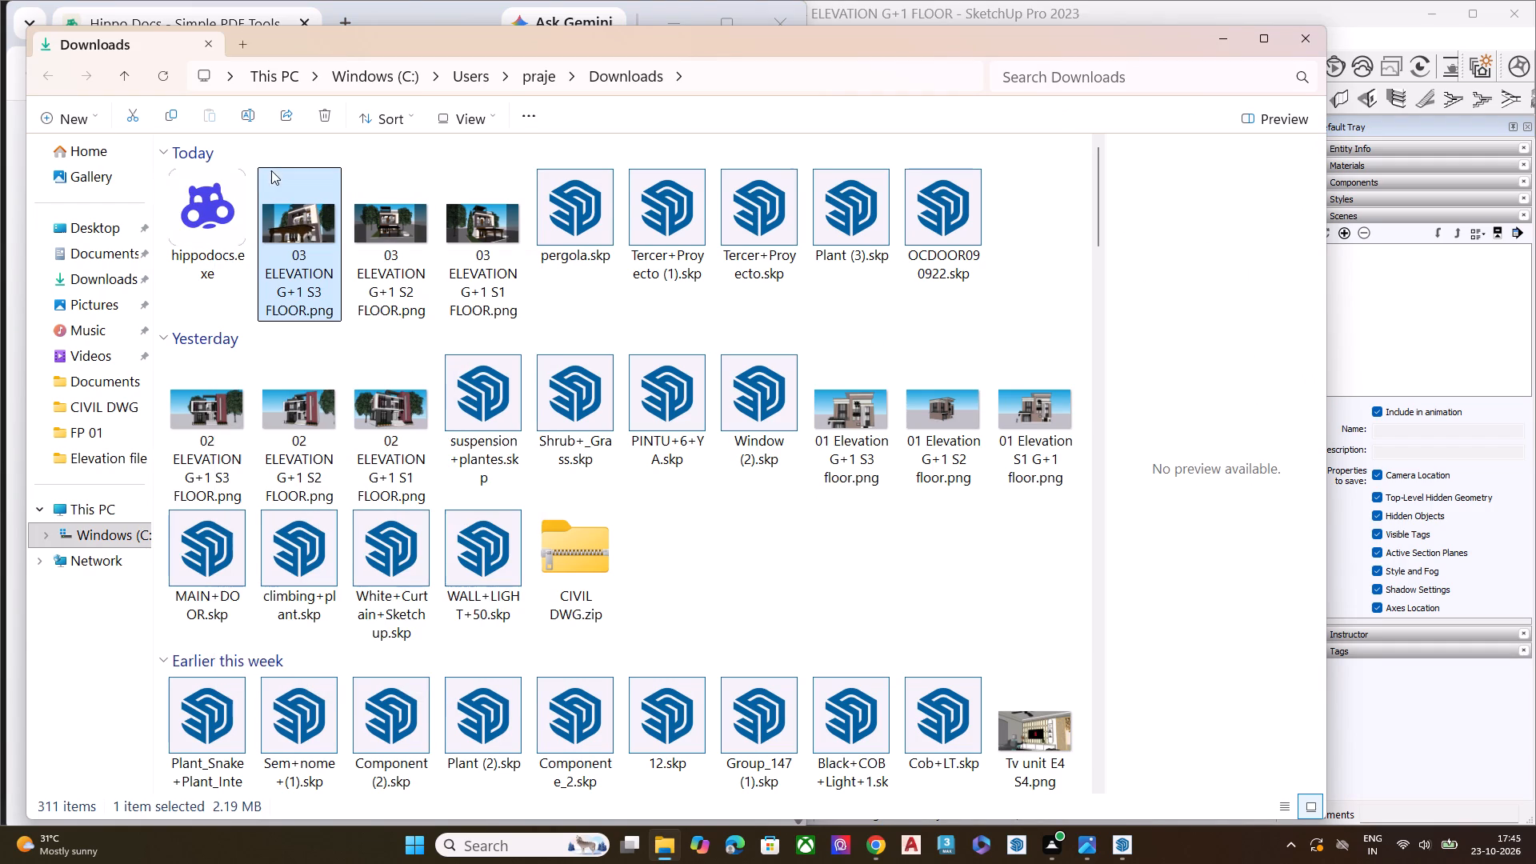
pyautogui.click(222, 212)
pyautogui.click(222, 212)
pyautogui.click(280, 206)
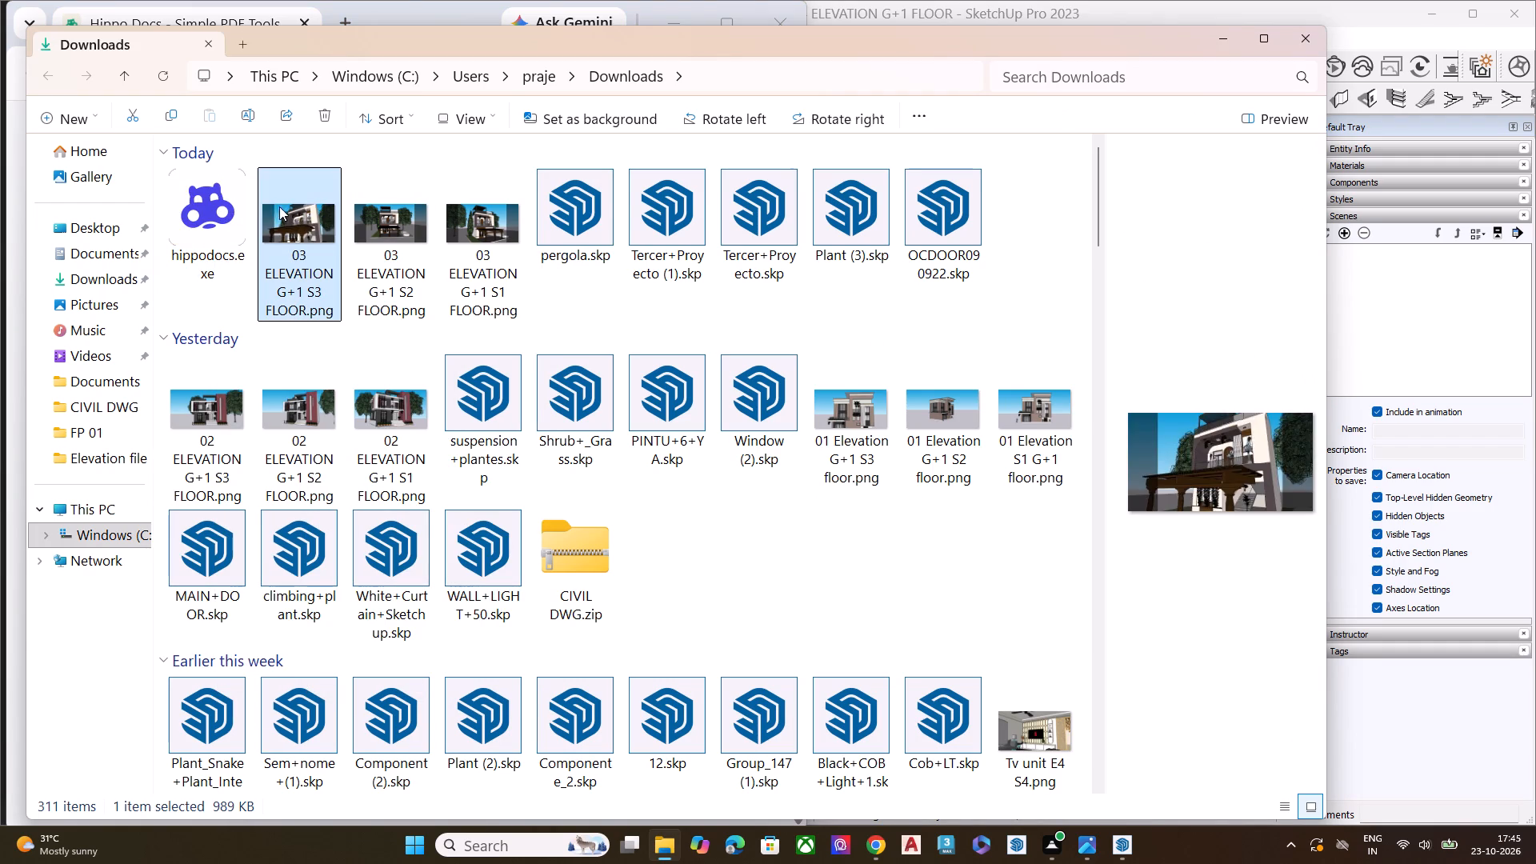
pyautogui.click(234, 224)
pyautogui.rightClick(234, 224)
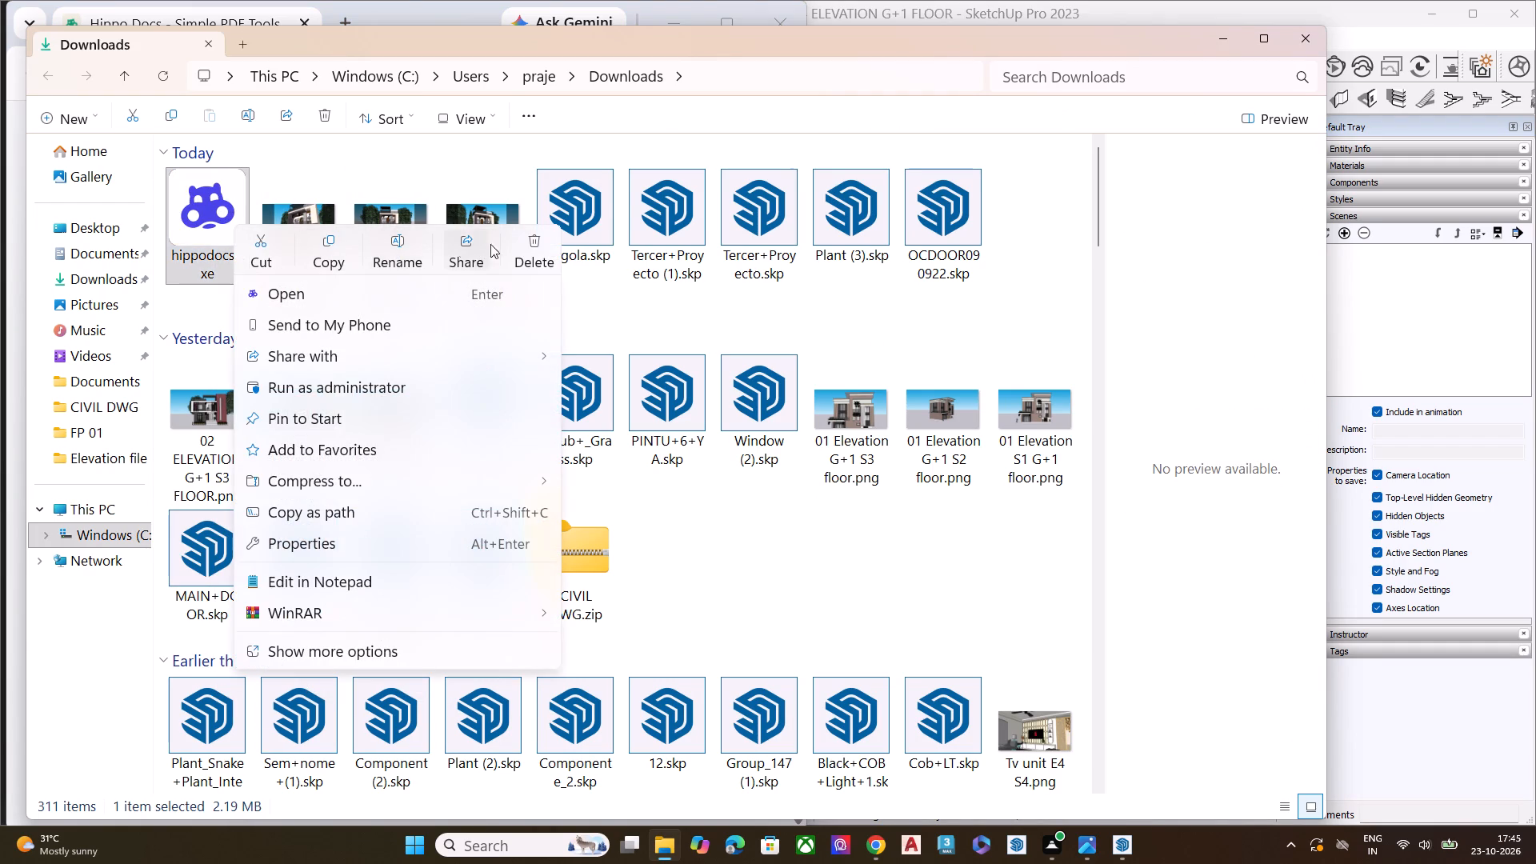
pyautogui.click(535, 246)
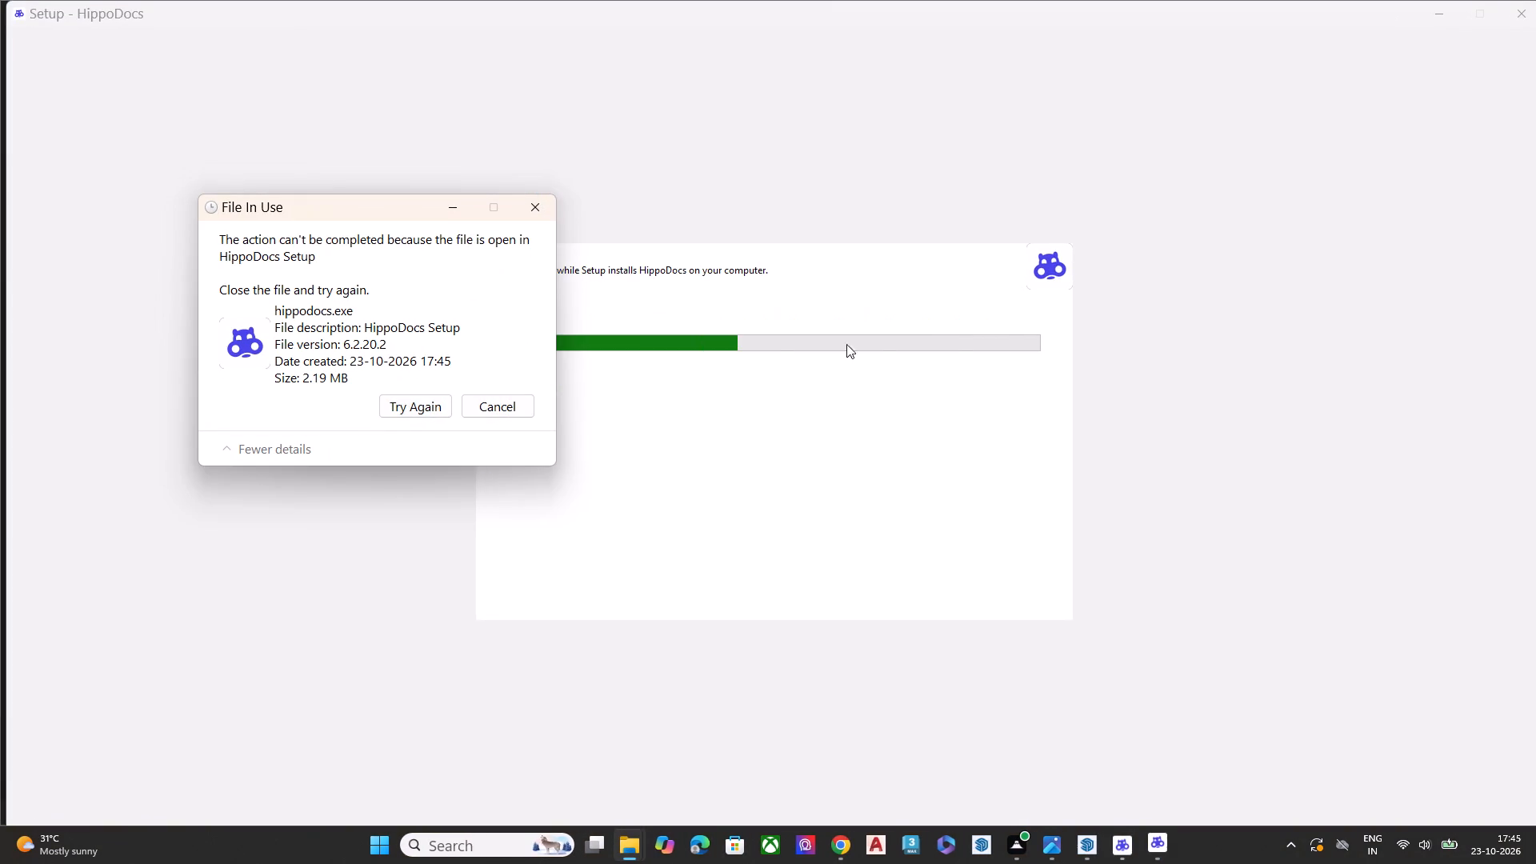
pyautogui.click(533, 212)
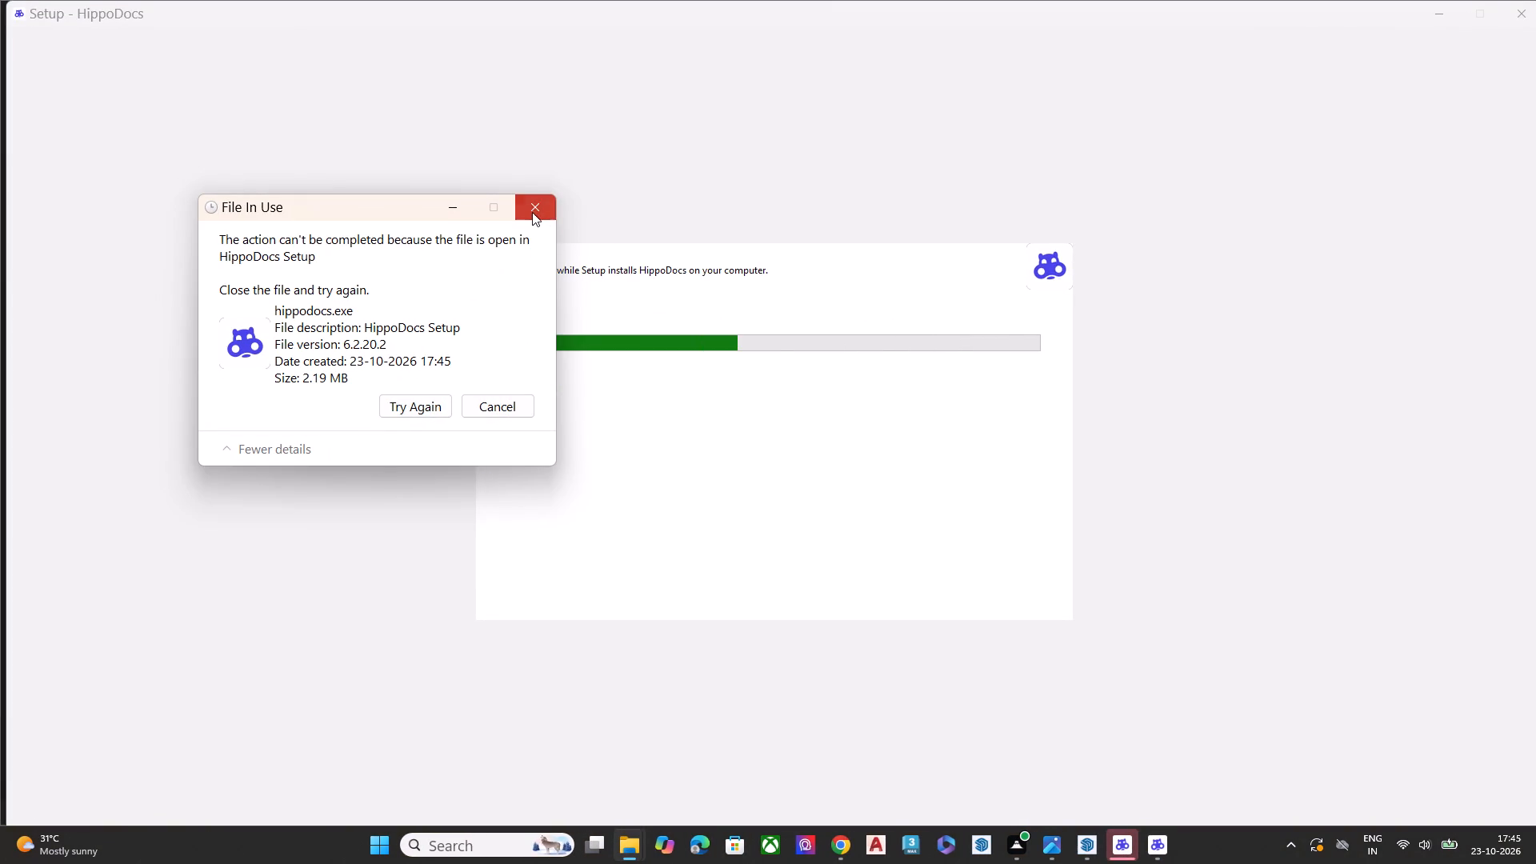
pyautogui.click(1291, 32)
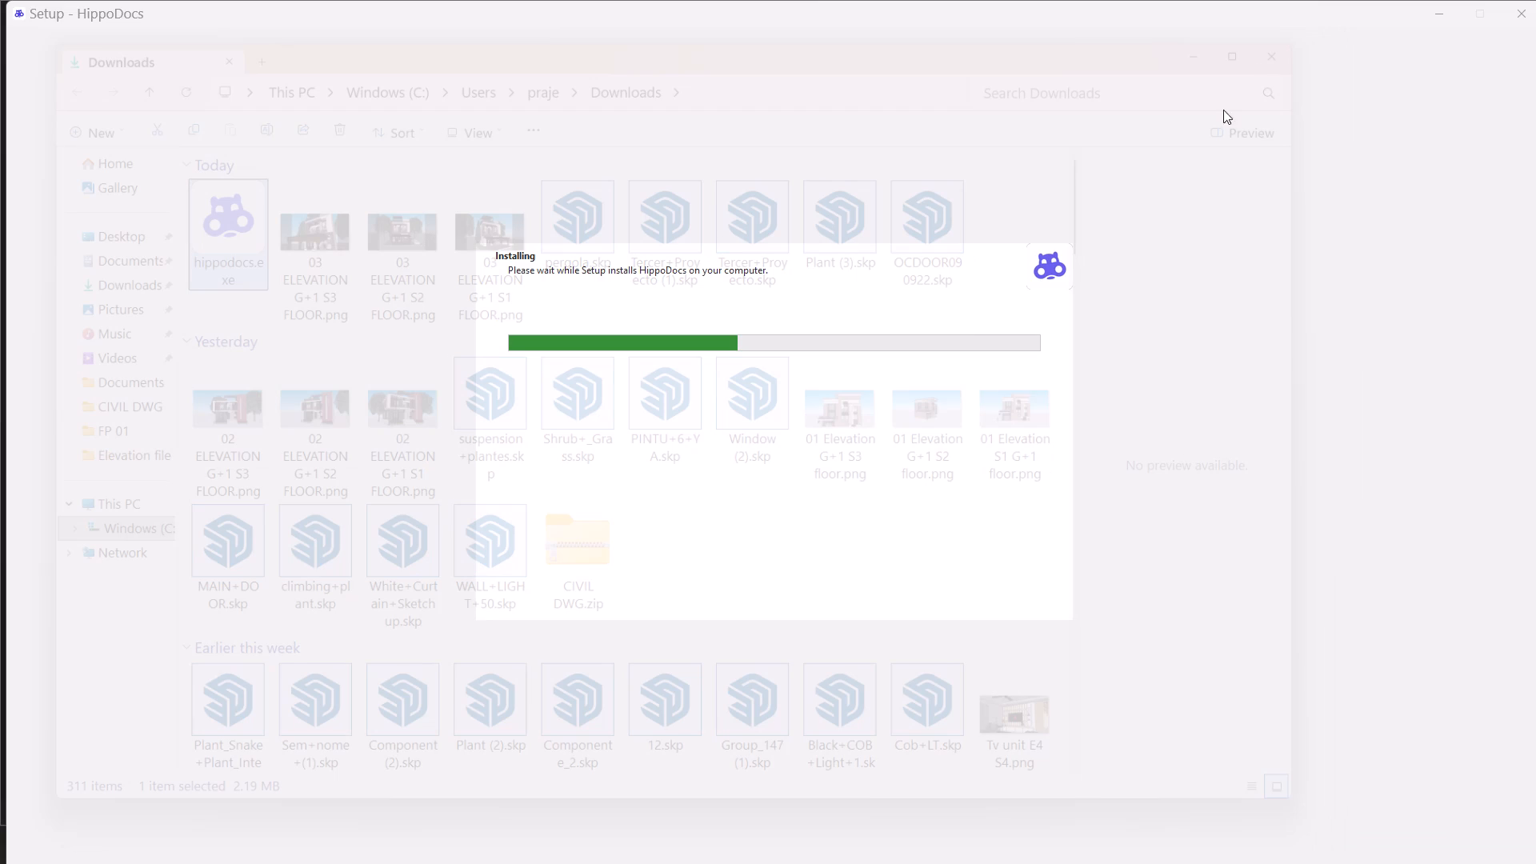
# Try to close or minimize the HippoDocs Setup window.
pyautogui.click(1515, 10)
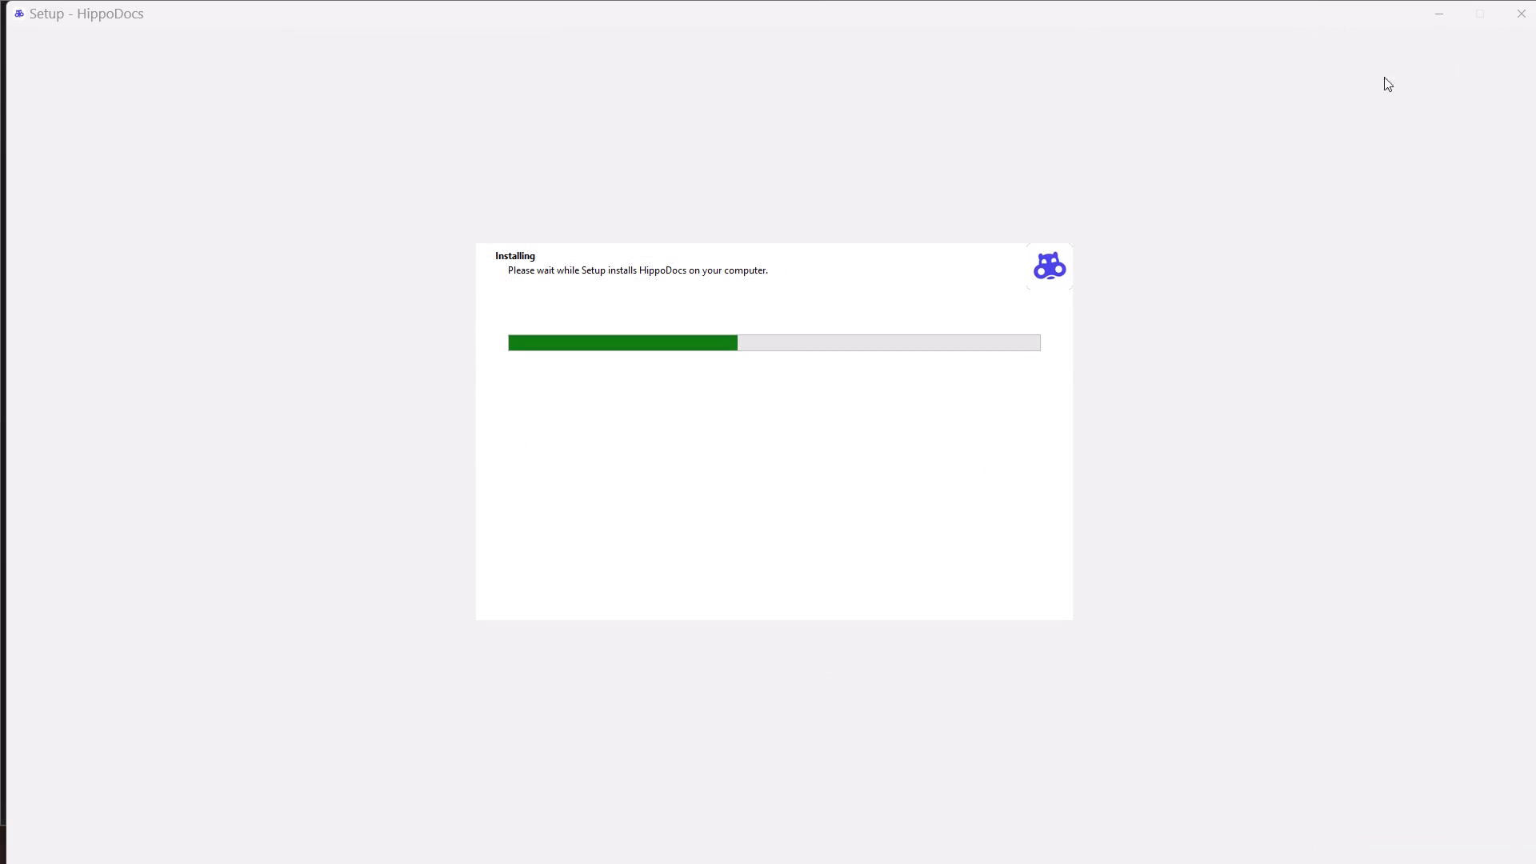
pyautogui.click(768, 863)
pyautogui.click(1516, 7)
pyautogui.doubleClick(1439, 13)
# Switch away from the full-screen installer, close the HippoDocs welcome window and cancel the Setup dialog about another running instance.
pyautogui.hotkey('ctrl', 'alt', 'Tab')
pyautogui.hotkey('ctrl', 'alt', 'Tab')
pyautogui.hotkey('ctrl', 'alt', 'Tab')
pyautogui.hotkey('ctrl', 'alt', 'Tab')
pyautogui.hotkey('ctrl', 'alt', 'Tab')
pyautogui.hotkey('ctrl', 'alt', 'Tab')
pyautogui.hotkey('ctrl', 'alt', 'Tab')
pyautogui.hotkey('ctrl', 'alt', 'Tab')
pyautogui.hotkey('ctrl', 'alt', 'Tab')
pyautogui.hotkey('ctrl', 'alt', 'Tab')
pyautogui.hotkey('ctrl', 'alt', 'Tab')
pyautogui.hotkey('ctrl', 'alt', 'Tab')
pyautogui.hotkey('ctrl', 'alt', 'Tab')
pyautogui.hotkey('ctrl', 'alt', 'Tab')
pyautogui.hotkey('ctrl', 'alt', 'Tab')
pyautogui.hotkey('ctrl', 'alt', 'Tab')
pyautogui.hotkey('ctrl', 'alt', 'Tab')
pyautogui.hotkey('ctrl', 'alt', 'Tab')
pyautogui.hotkey('ctrl', 'alt', 'Tab')
pyautogui.hotkey('ctrl', 'alt', 'Tab')
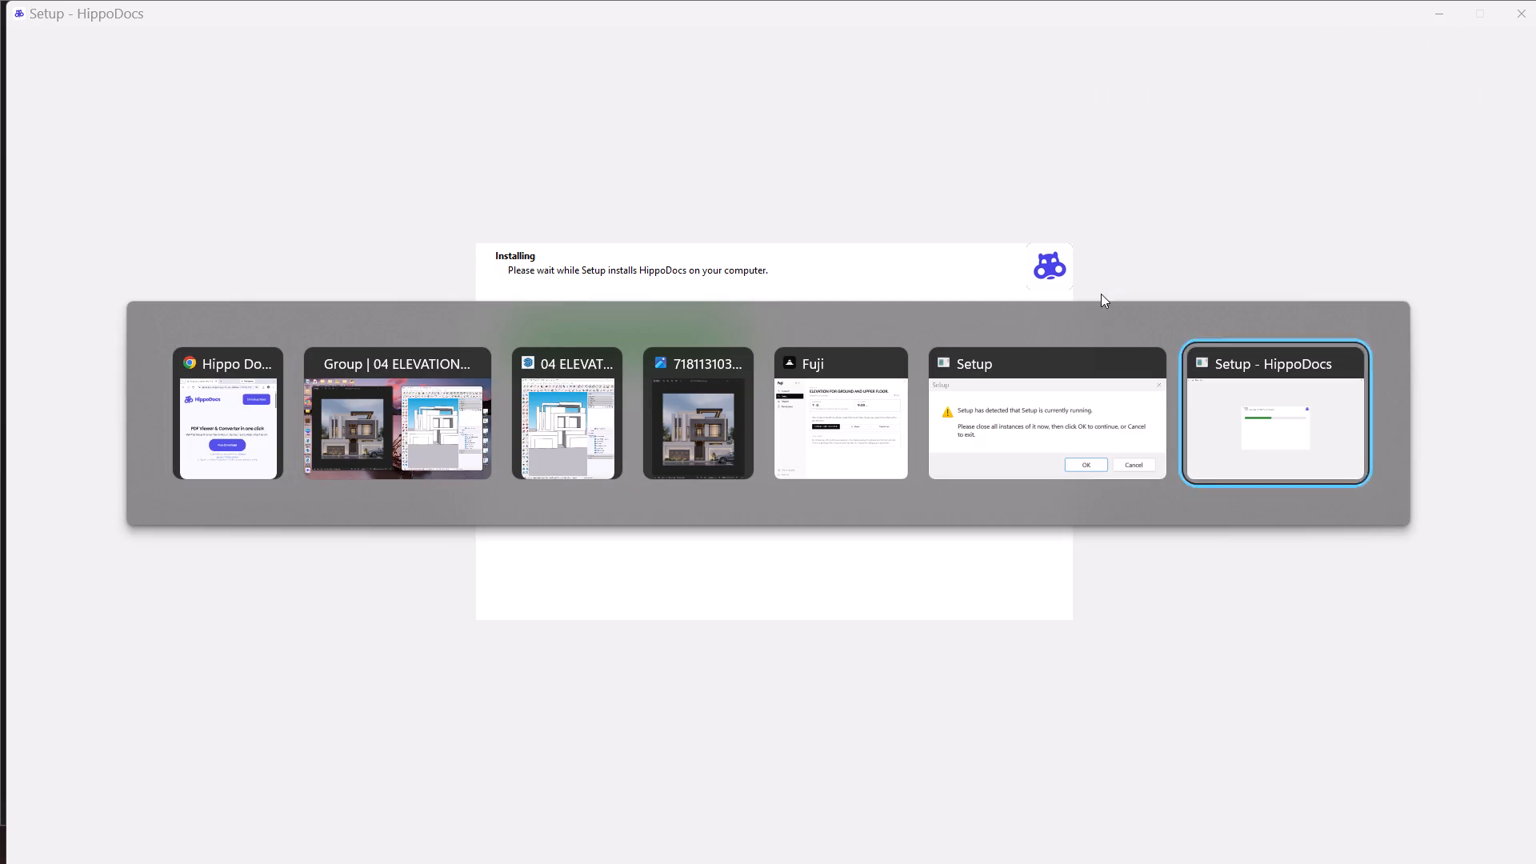
pyautogui.hotkey('alt', 'Tab')
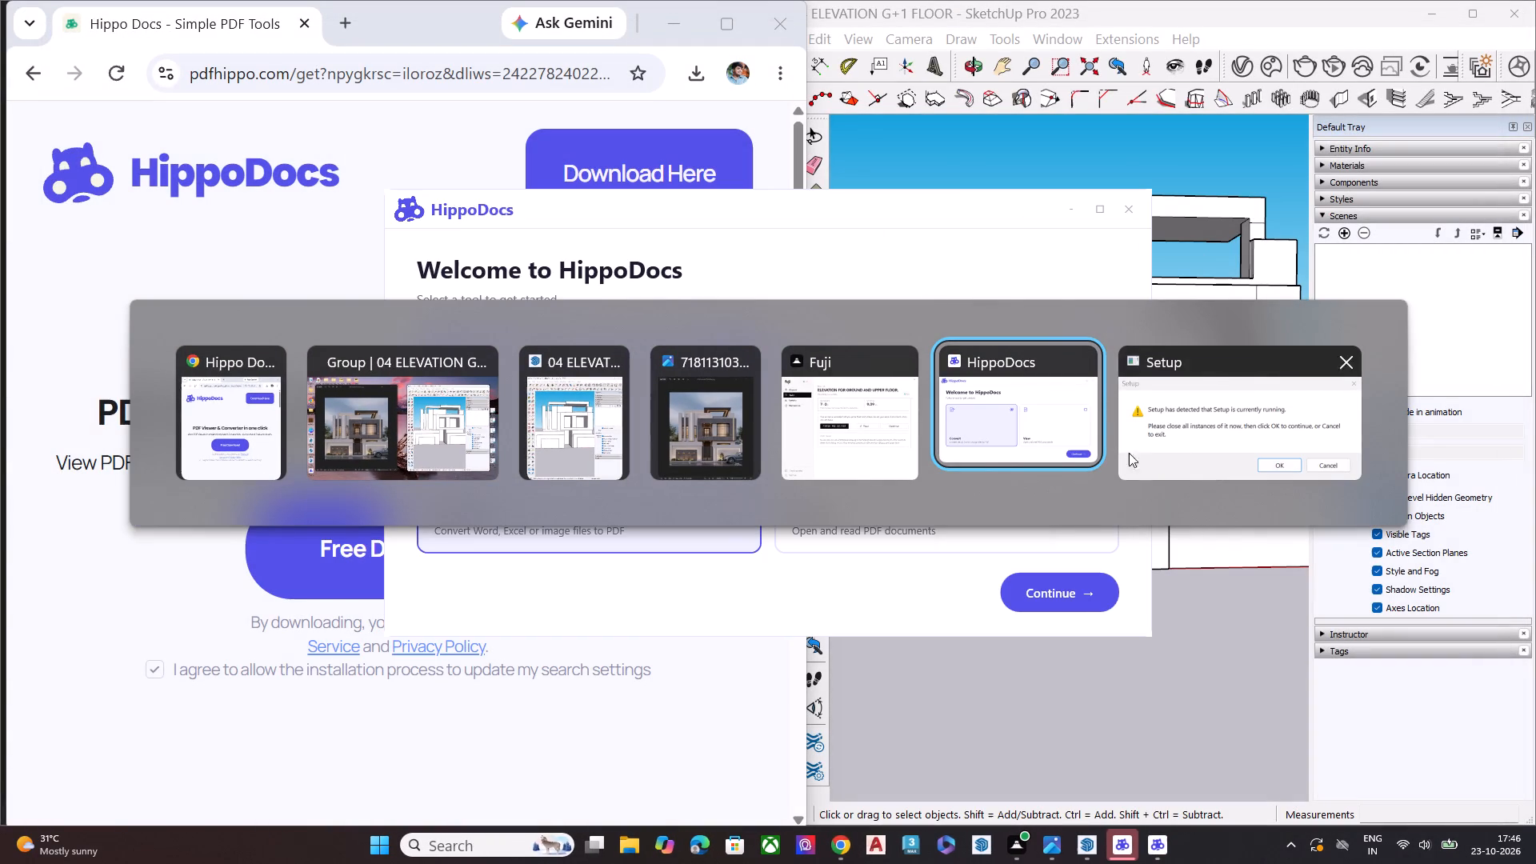
pyautogui.click(1210, 630)
pyautogui.click(1122, 212)
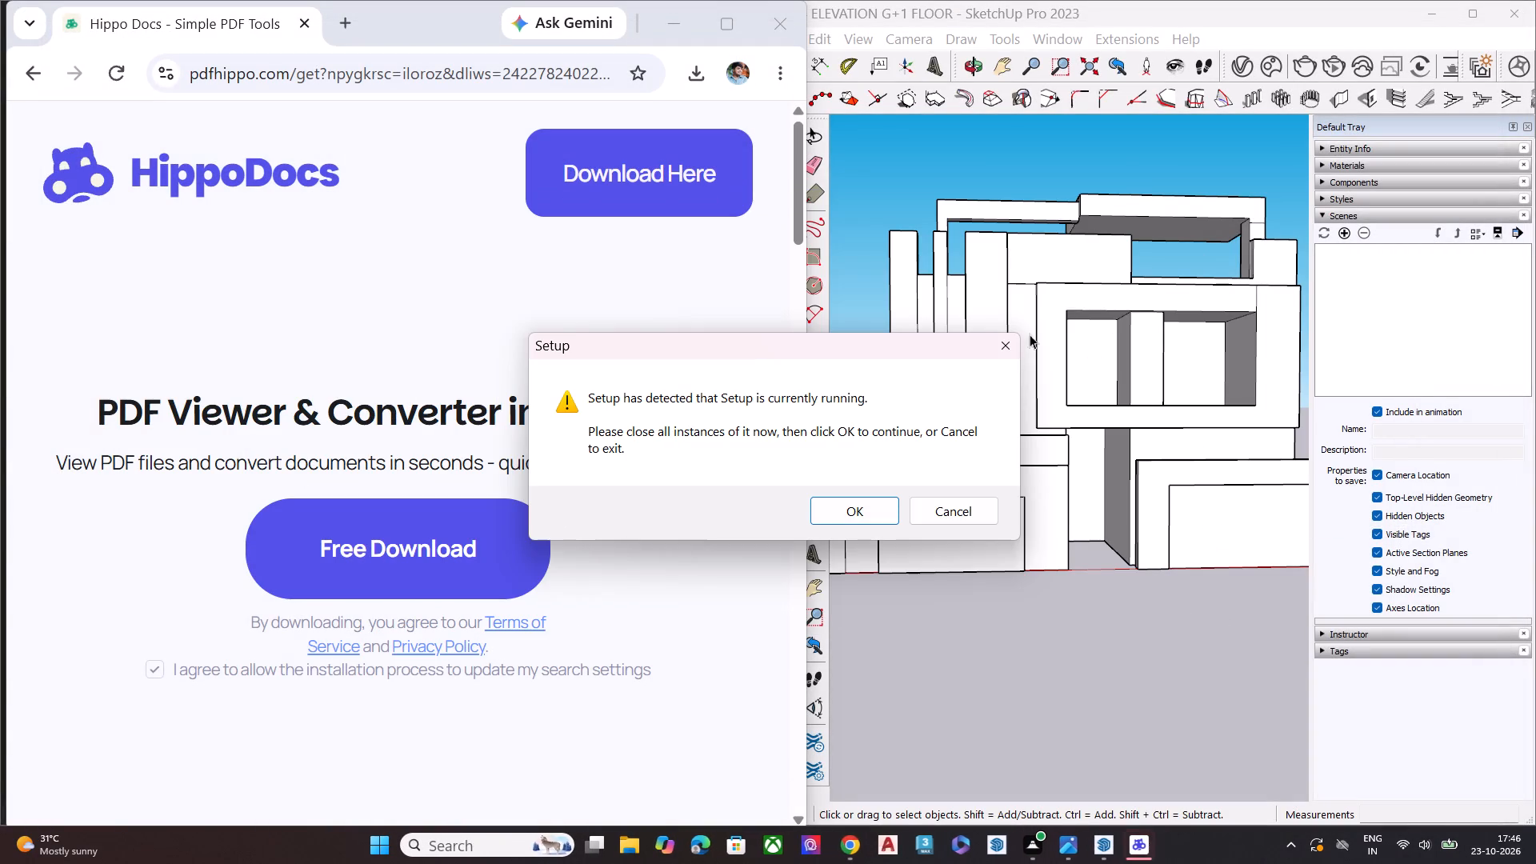
pyautogui.click(988, 347)
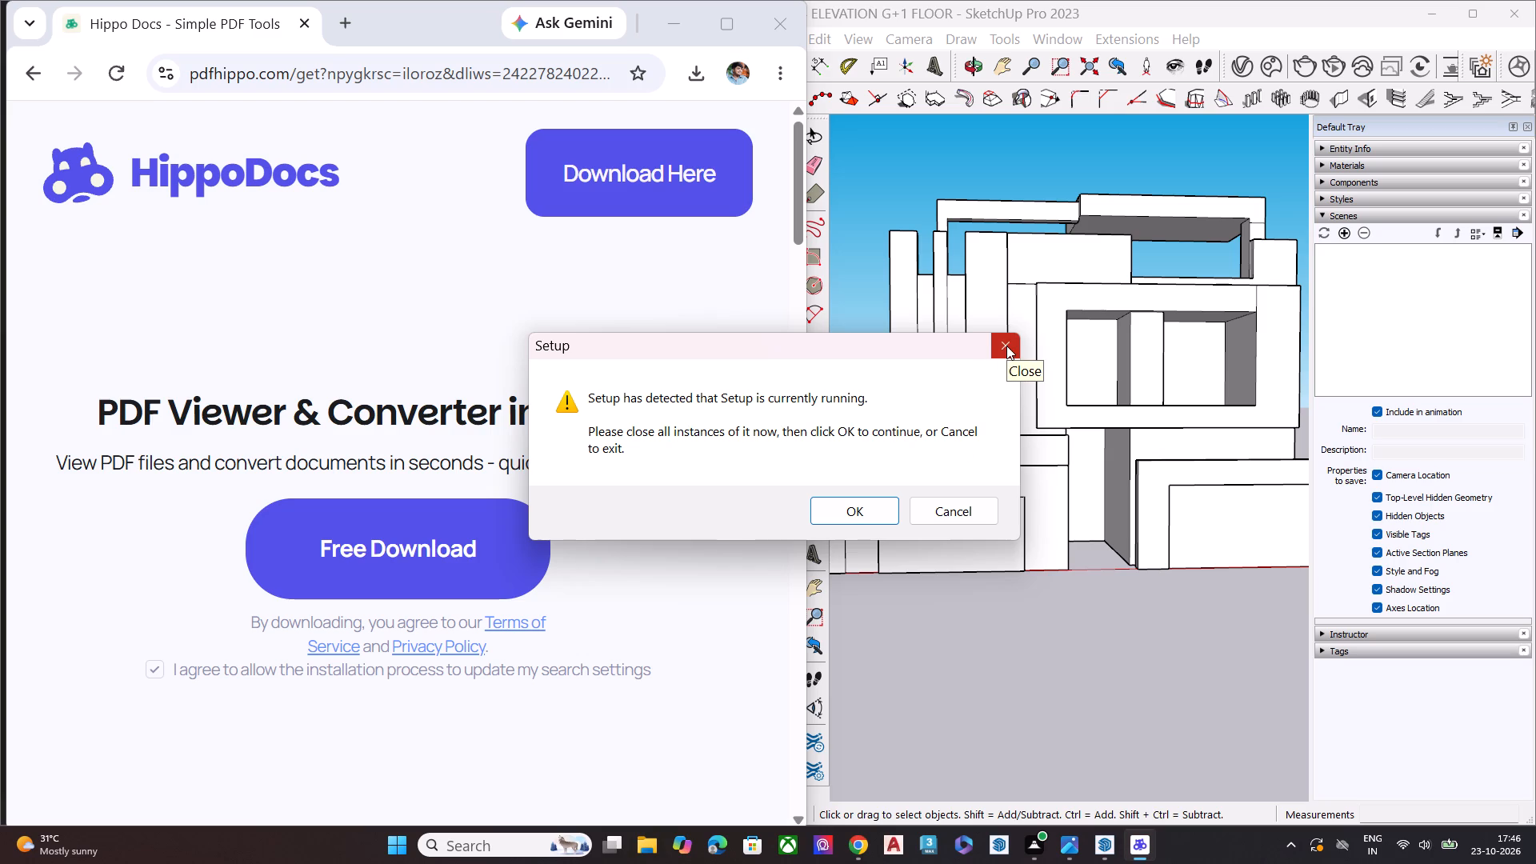
pyautogui.click(944, 510)
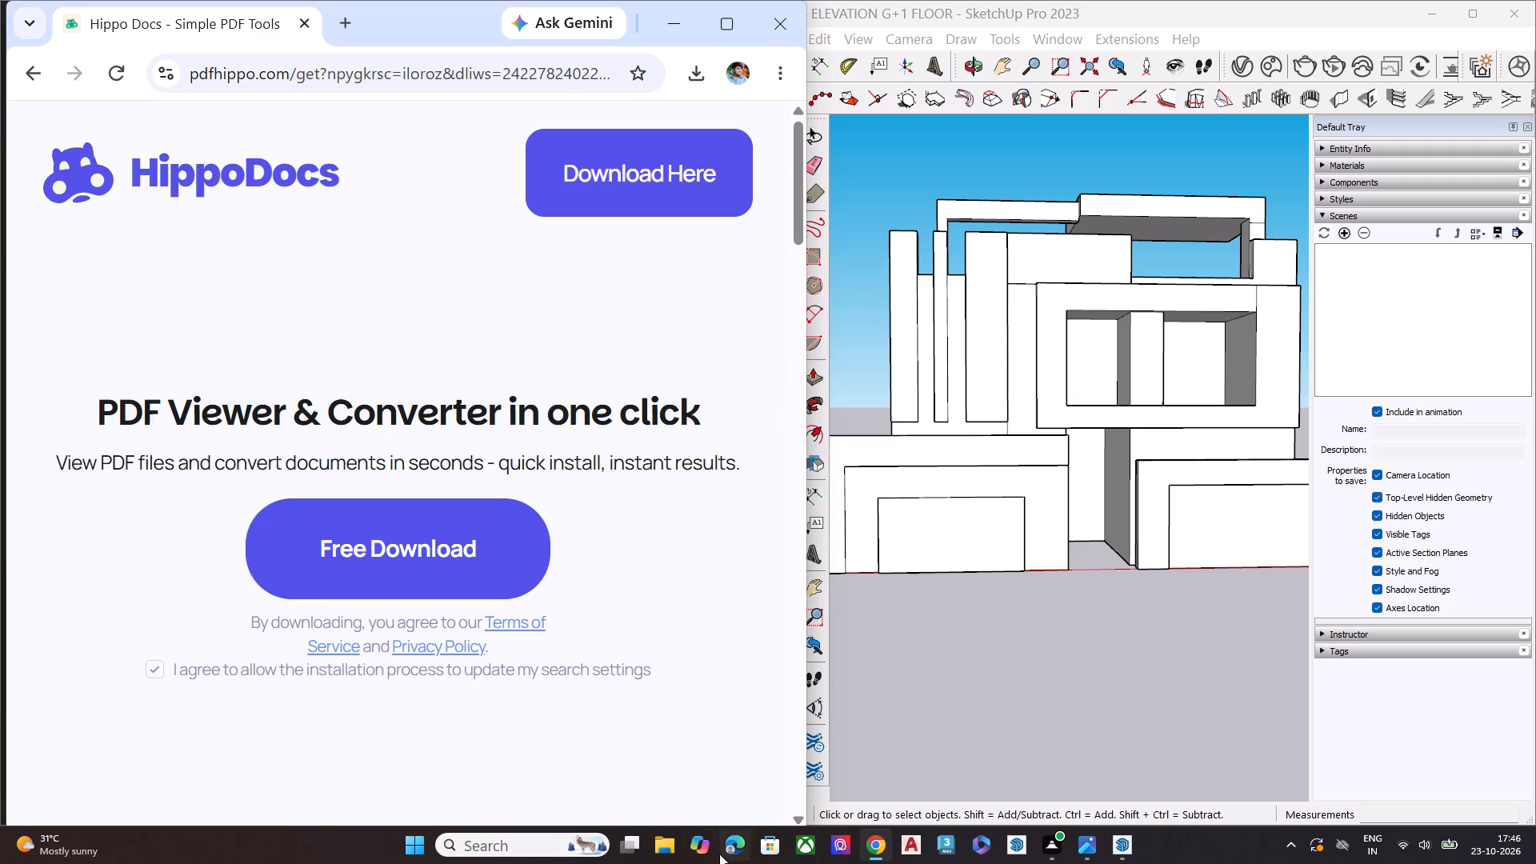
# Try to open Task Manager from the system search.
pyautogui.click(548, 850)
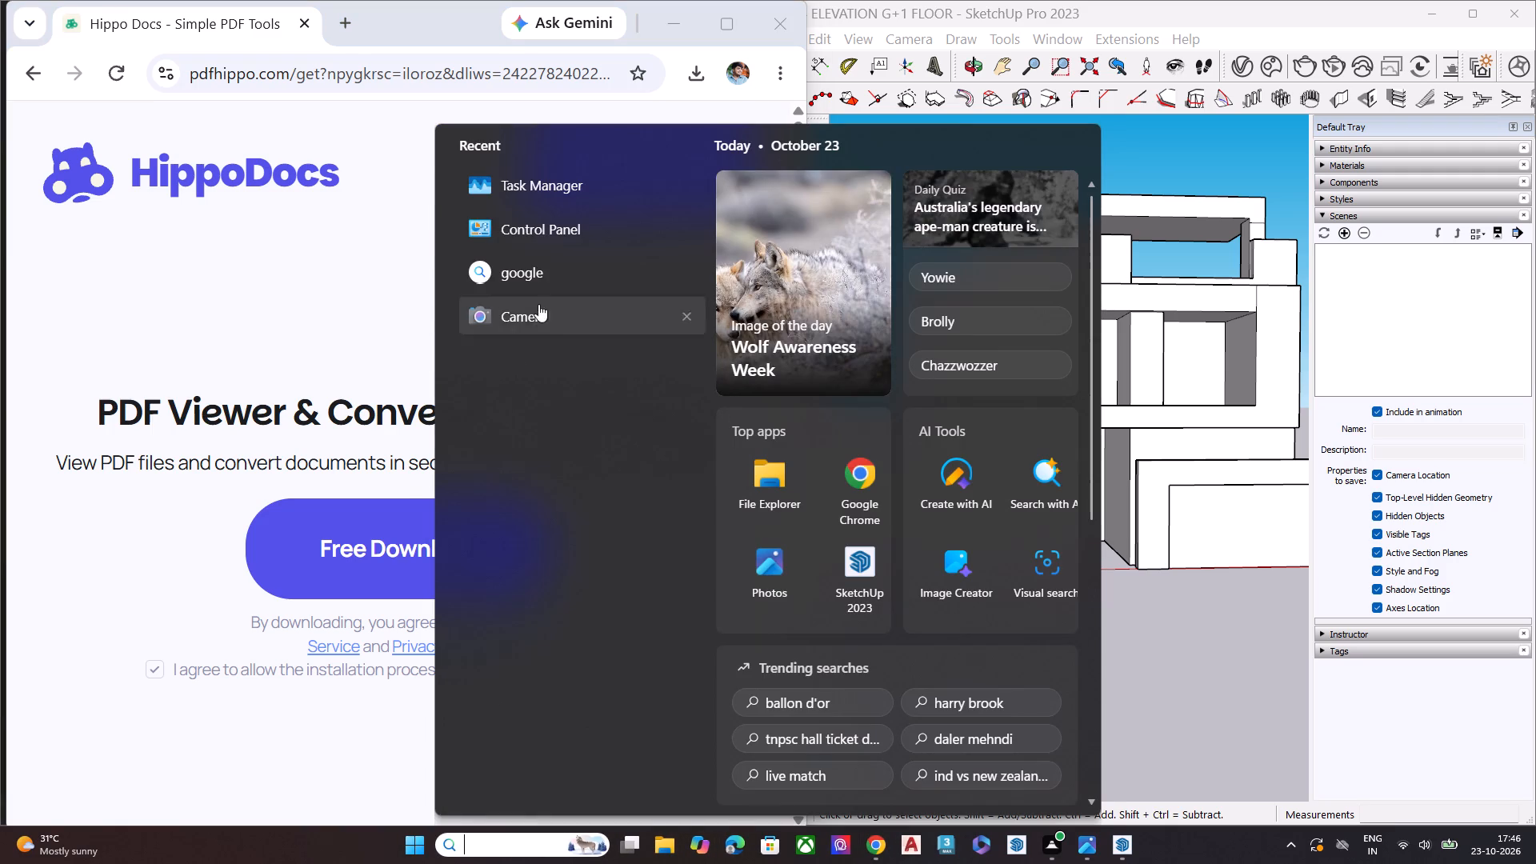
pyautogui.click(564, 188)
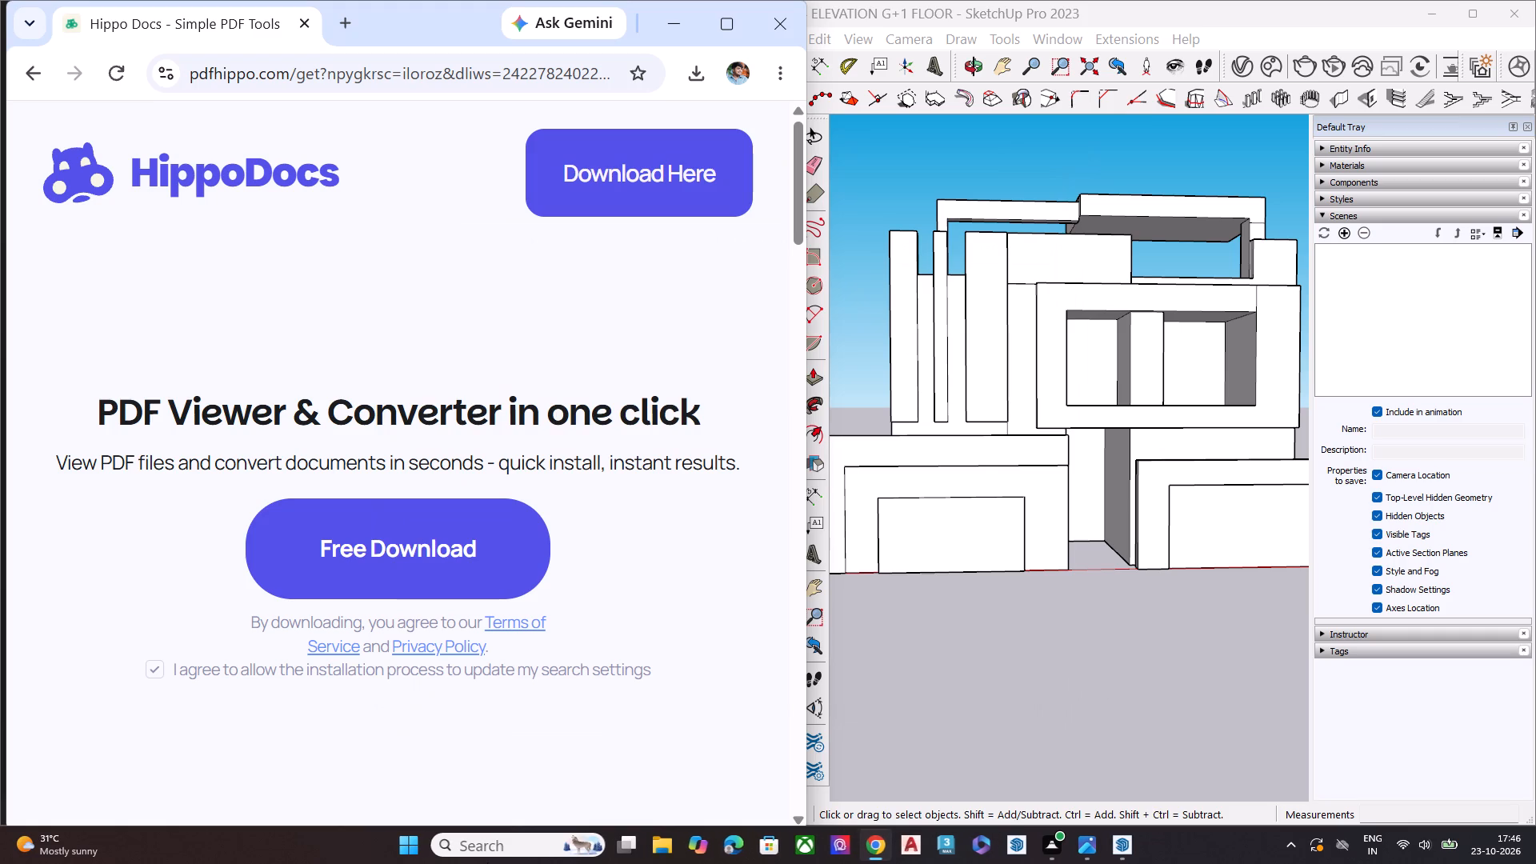
# Uninstall HippoDocs through Programs and Features in the Control Panel, and close the Control Panel window.
pyautogui.click(468, 843)
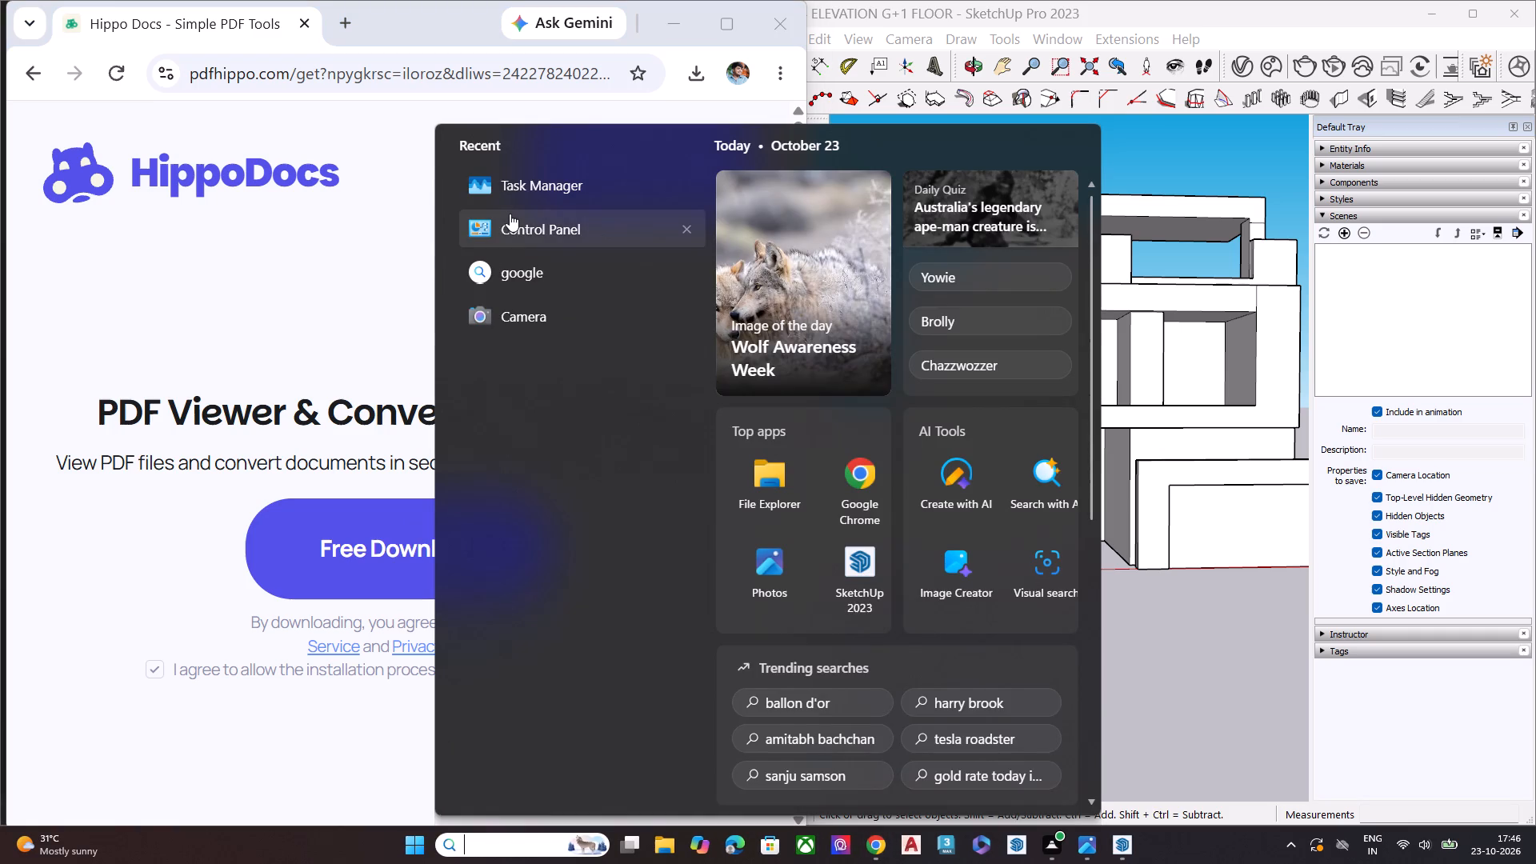
pyautogui.click(510, 214)
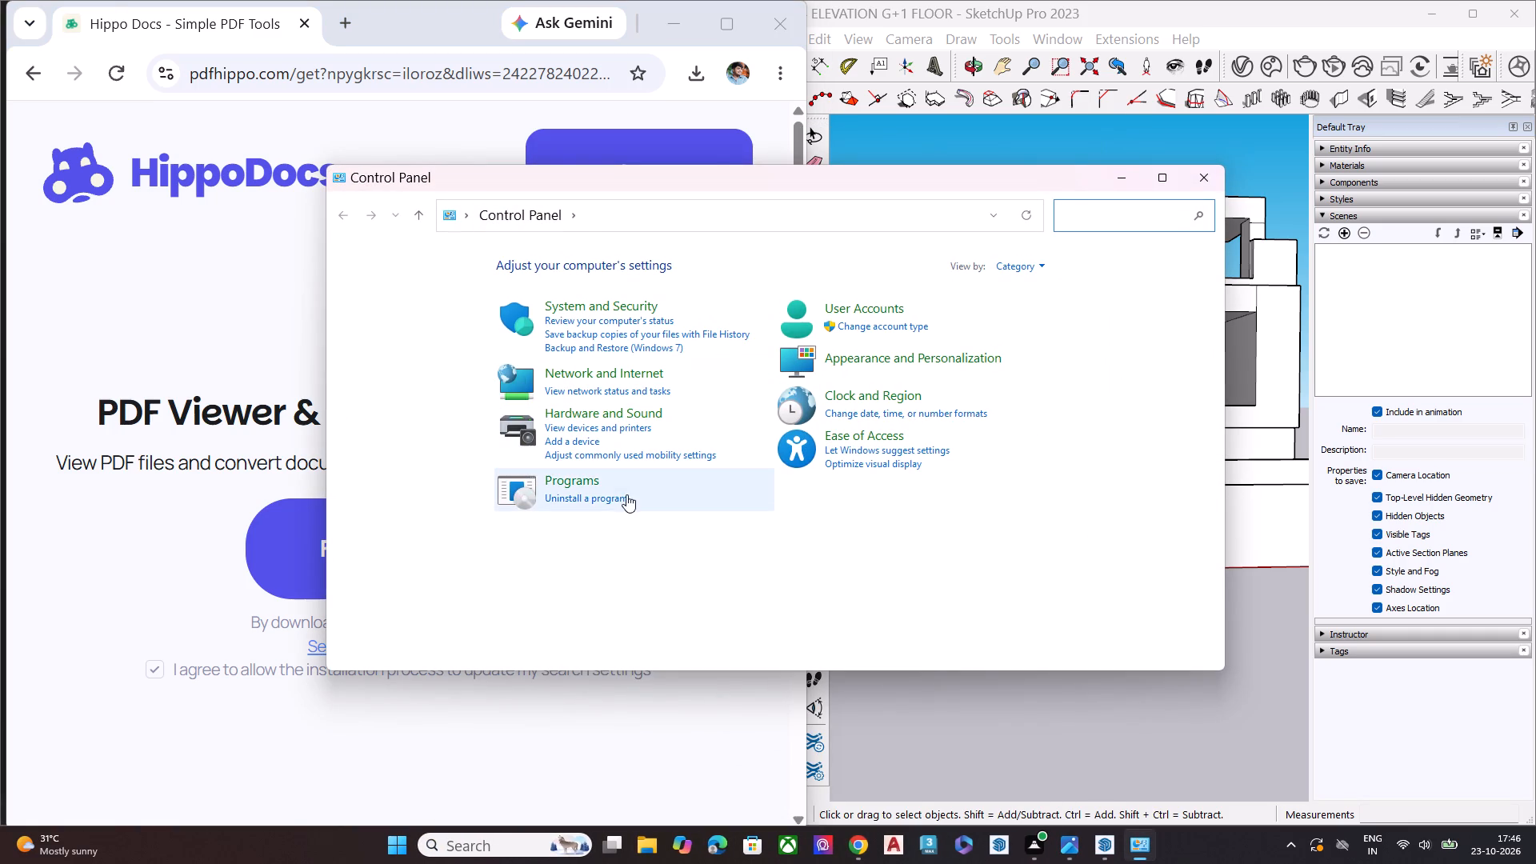
pyautogui.click(613, 310)
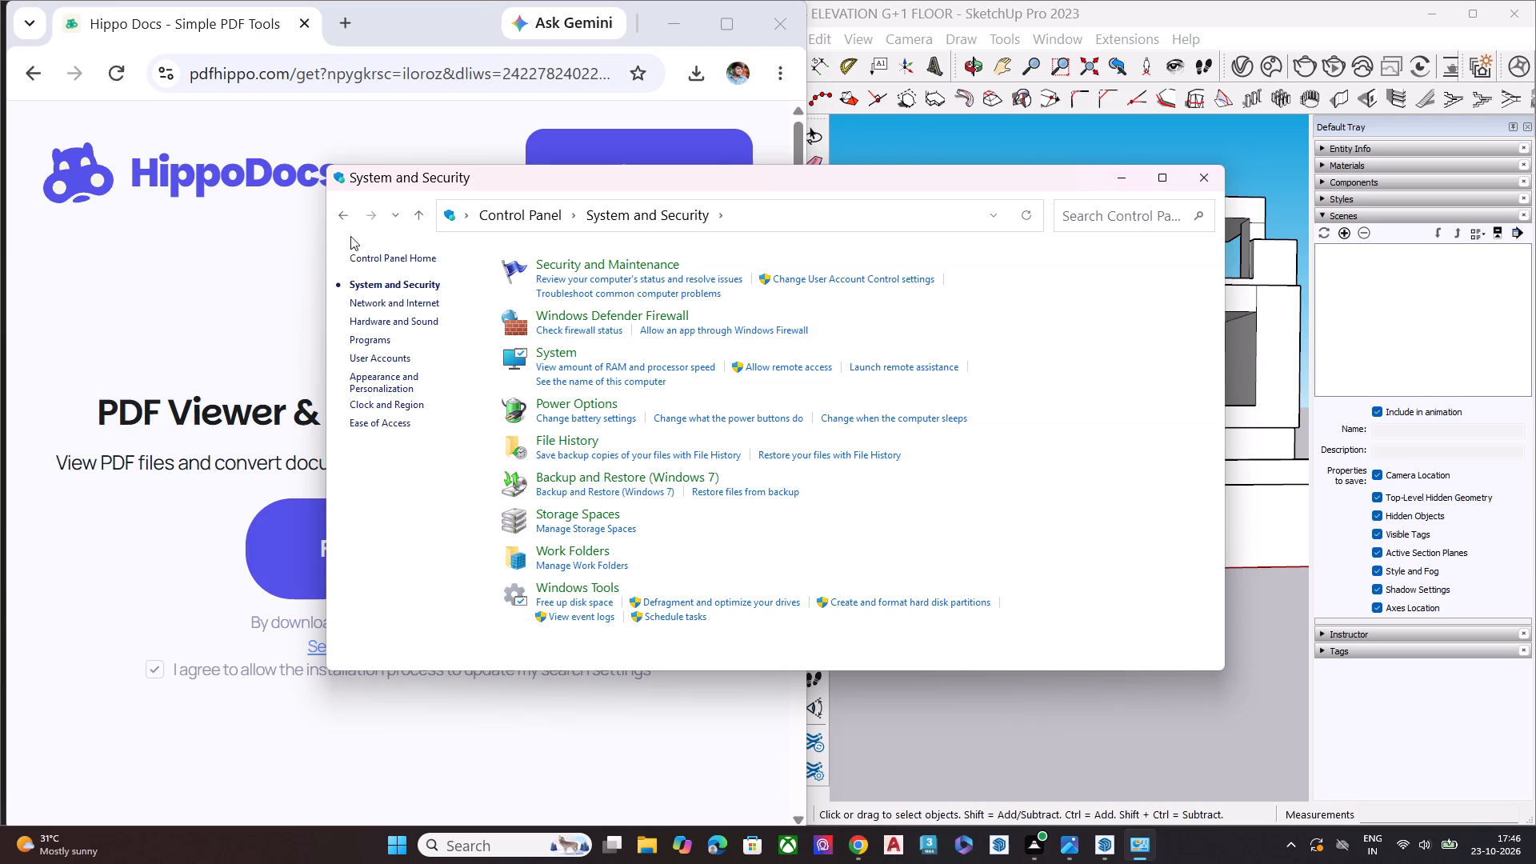
pyautogui.click(349, 214)
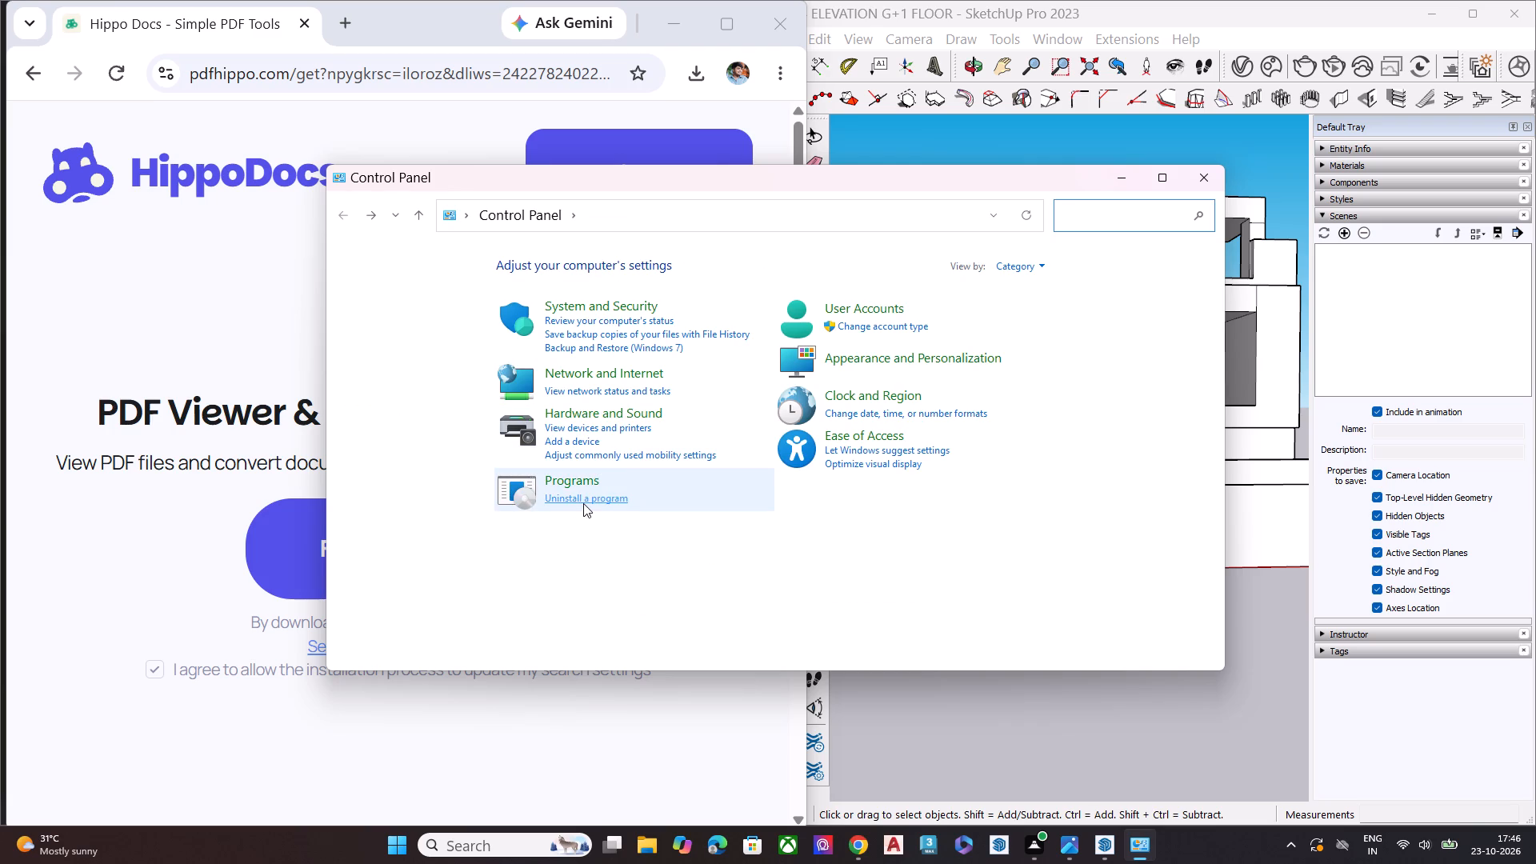
pyautogui.click(583, 503)
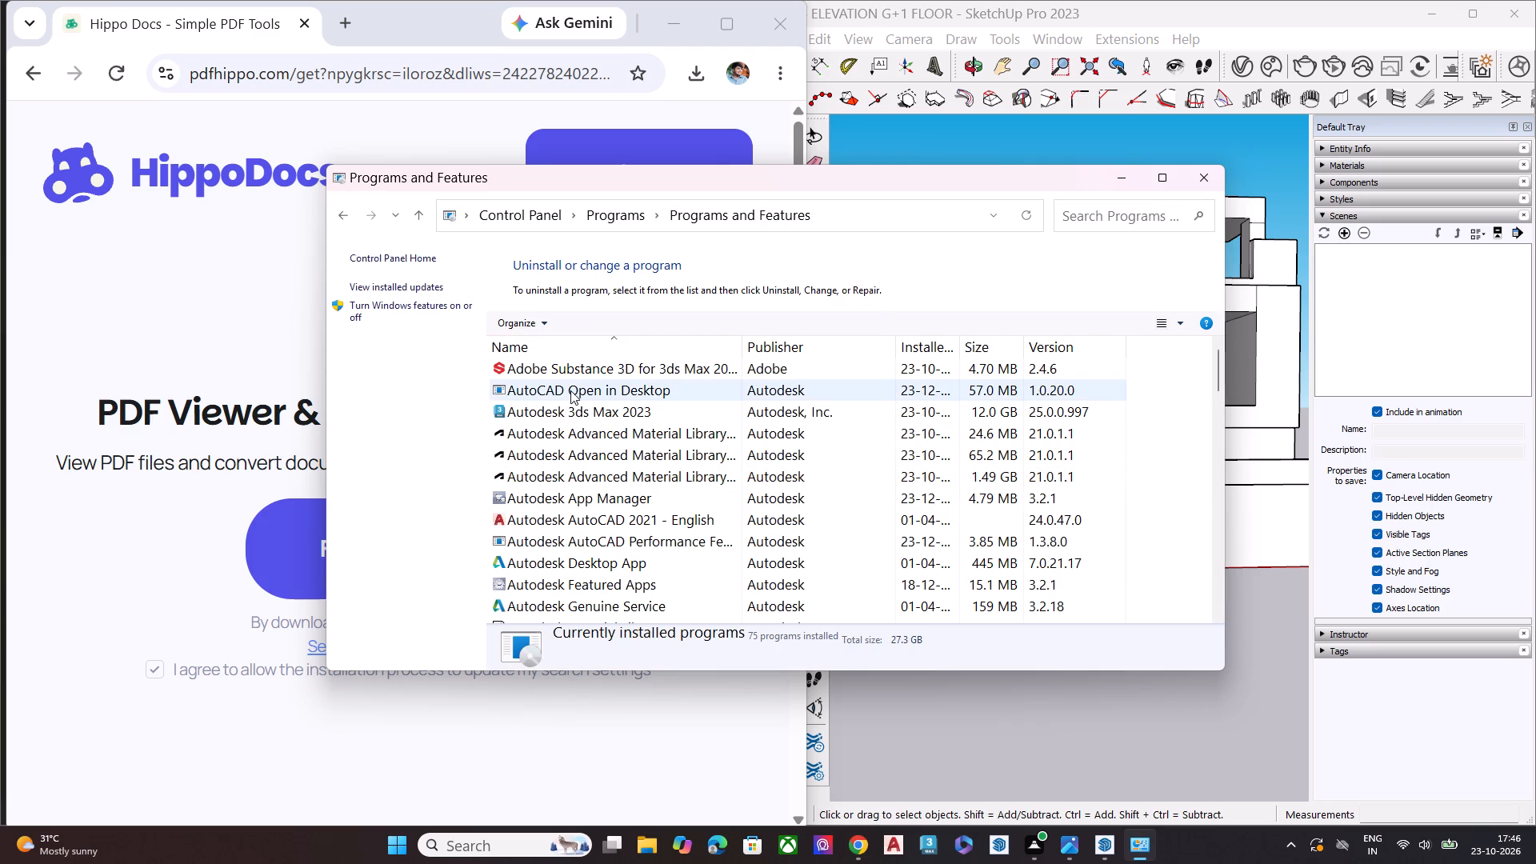
pyautogui.scroll(-3, 602, 391)
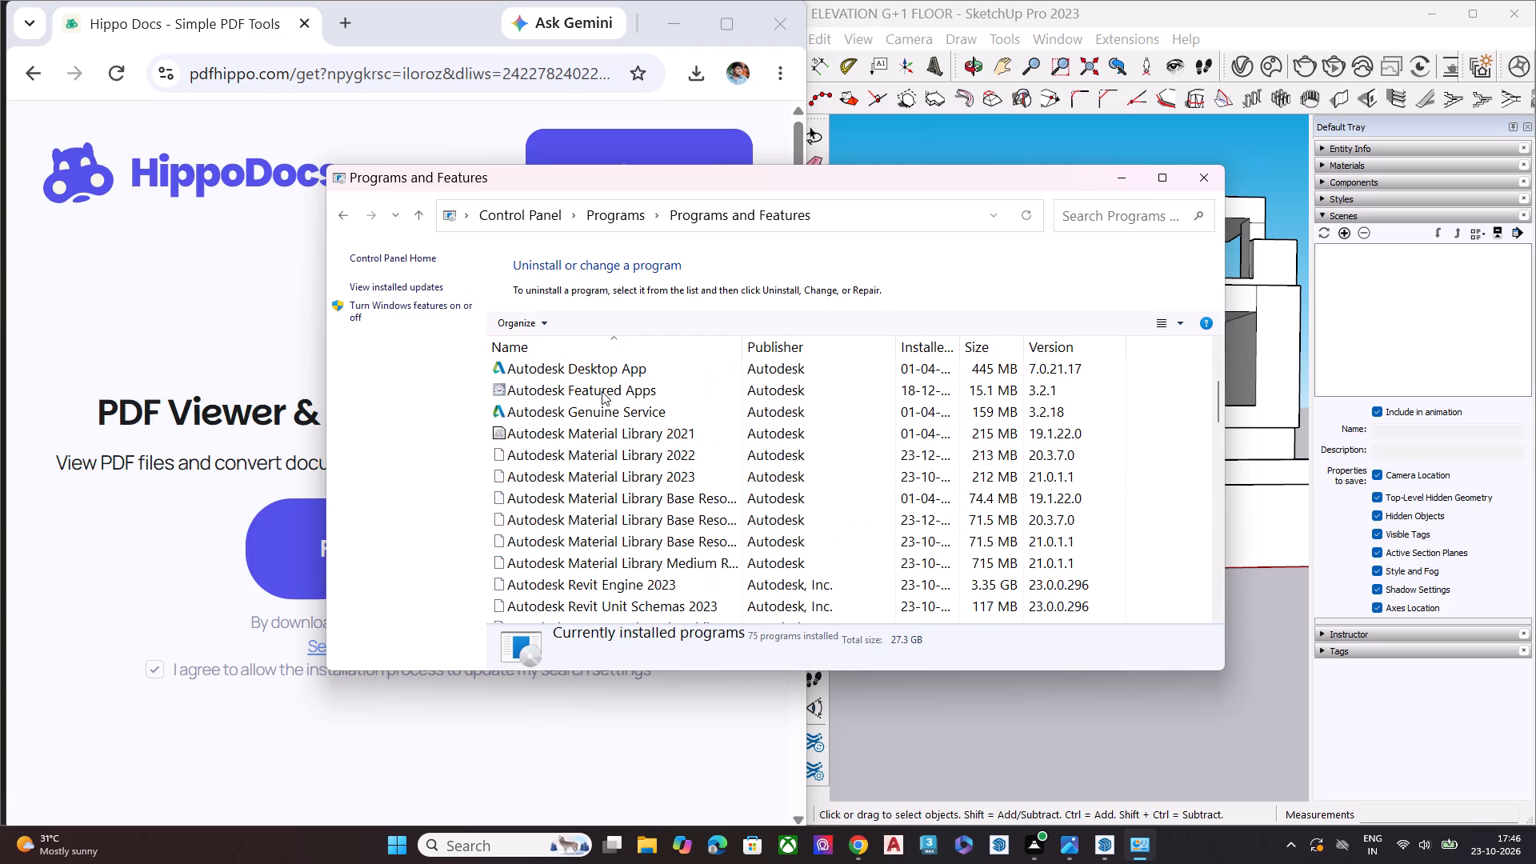
pyautogui.scroll(-9, 602, 391)
pyautogui.scroll(1, 602, 391)
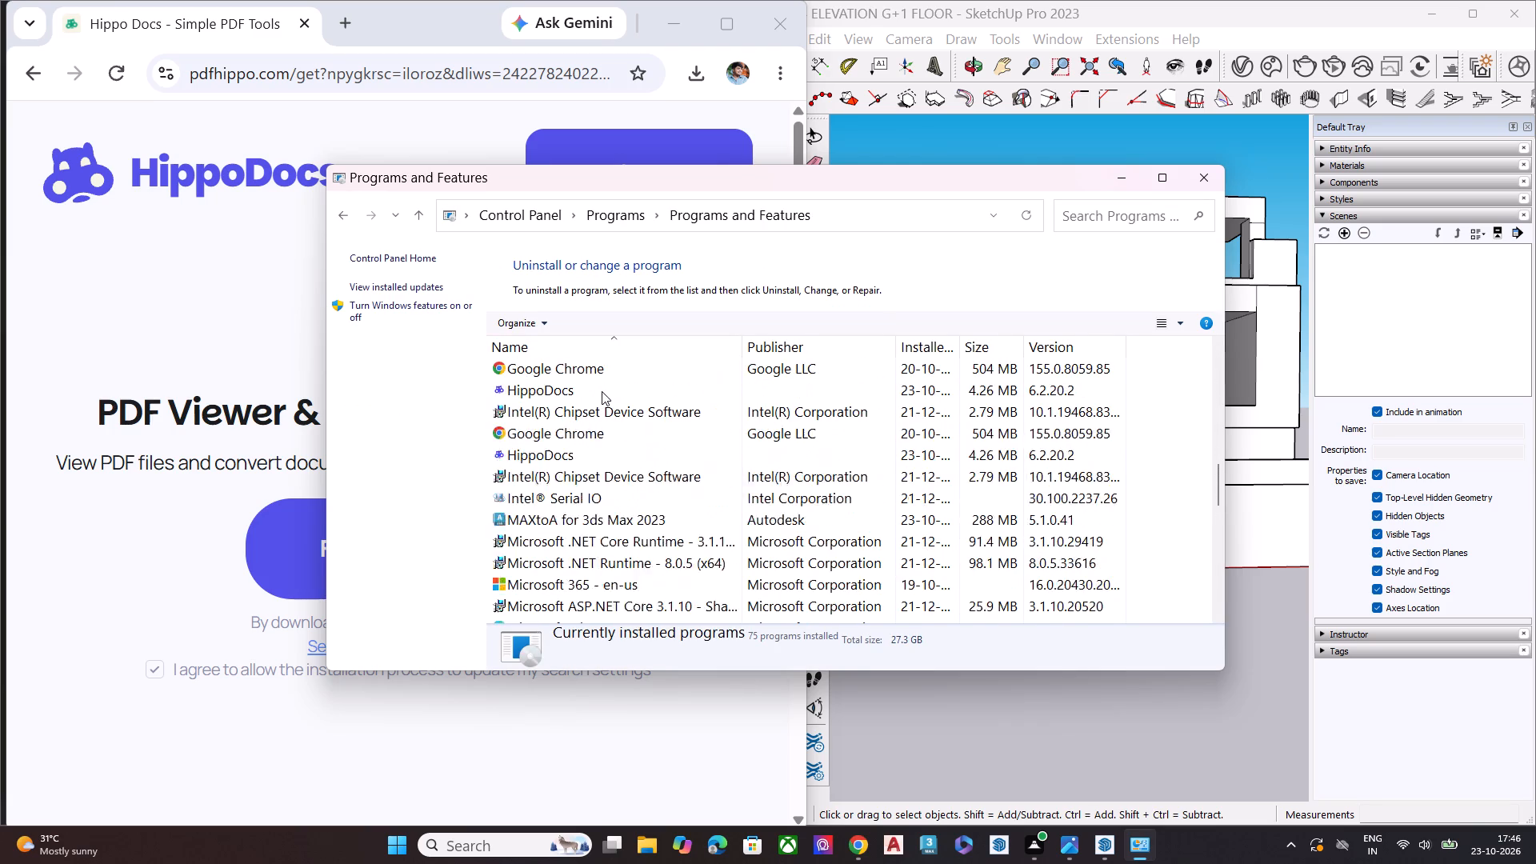
pyautogui.scroll(1, 602, 391)
pyautogui.rightClick(513, 530)
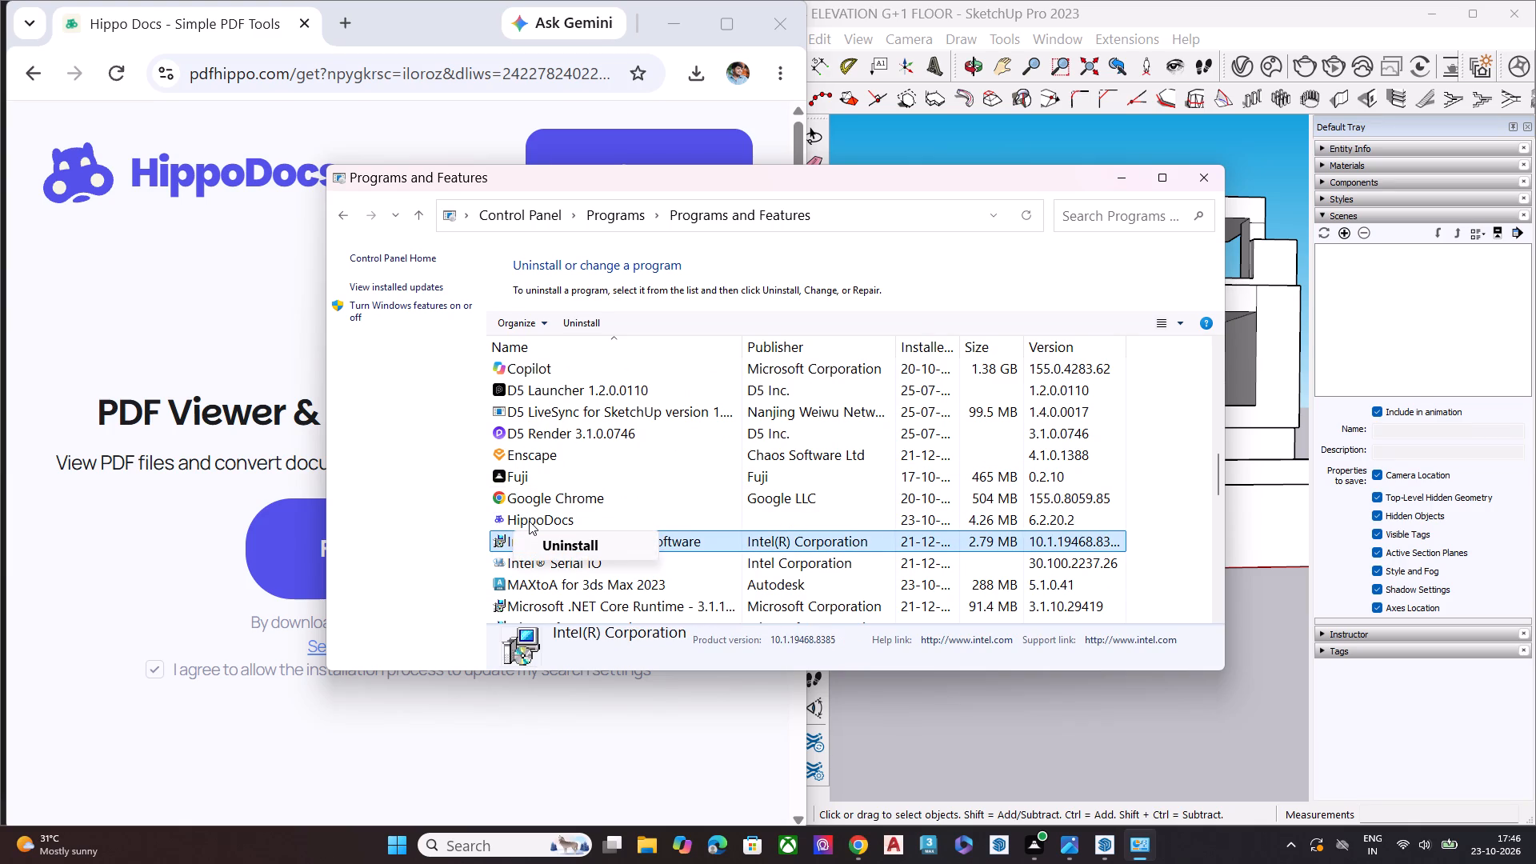
pyautogui.click(529, 521)
pyautogui.rightClick(529, 521)
pyautogui.click(586, 538)
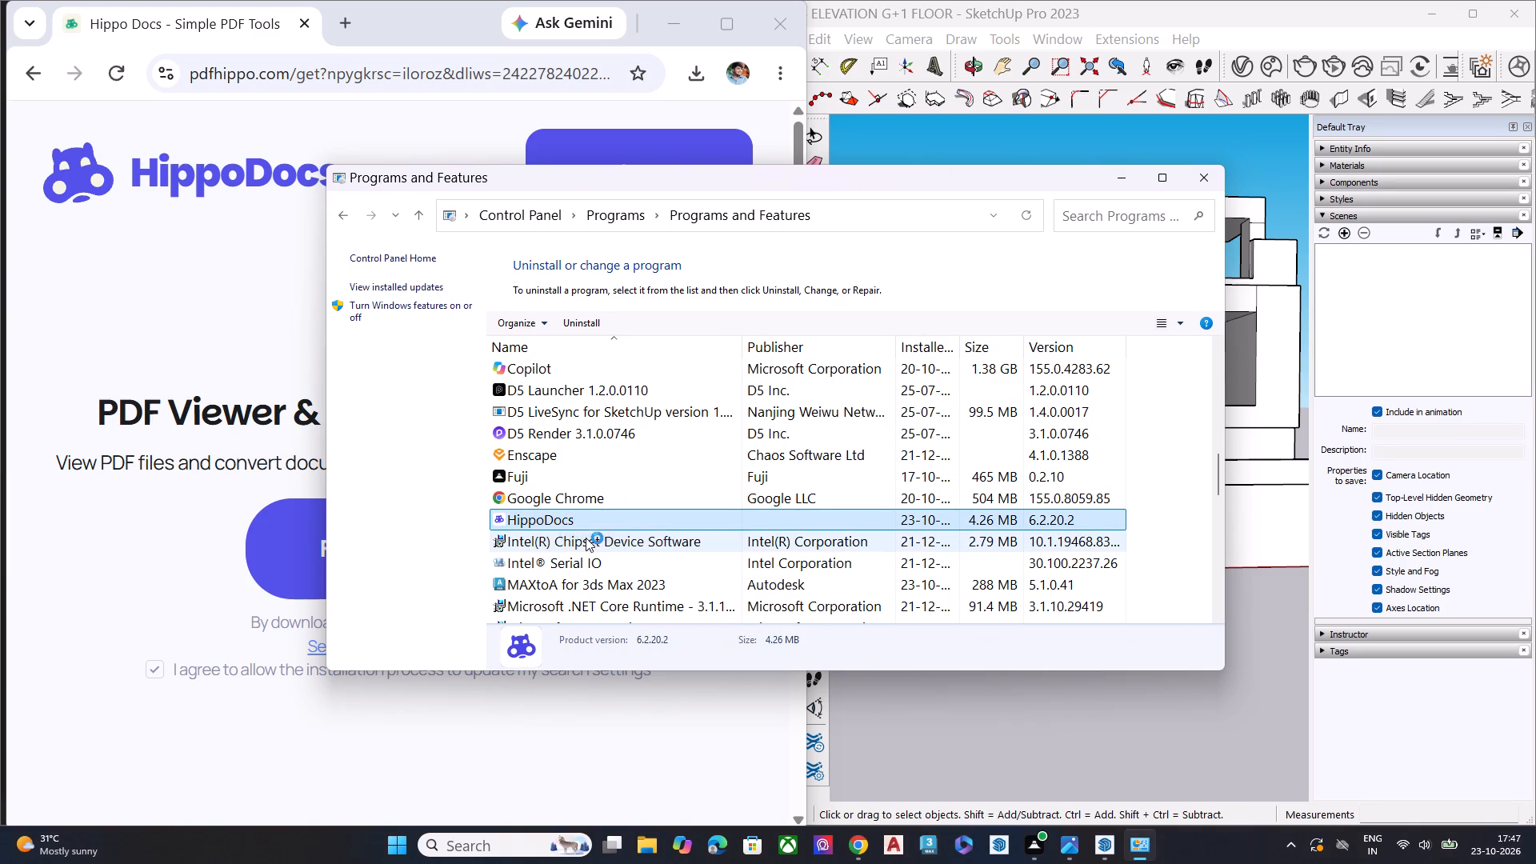
pyautogui.click(873, 496)
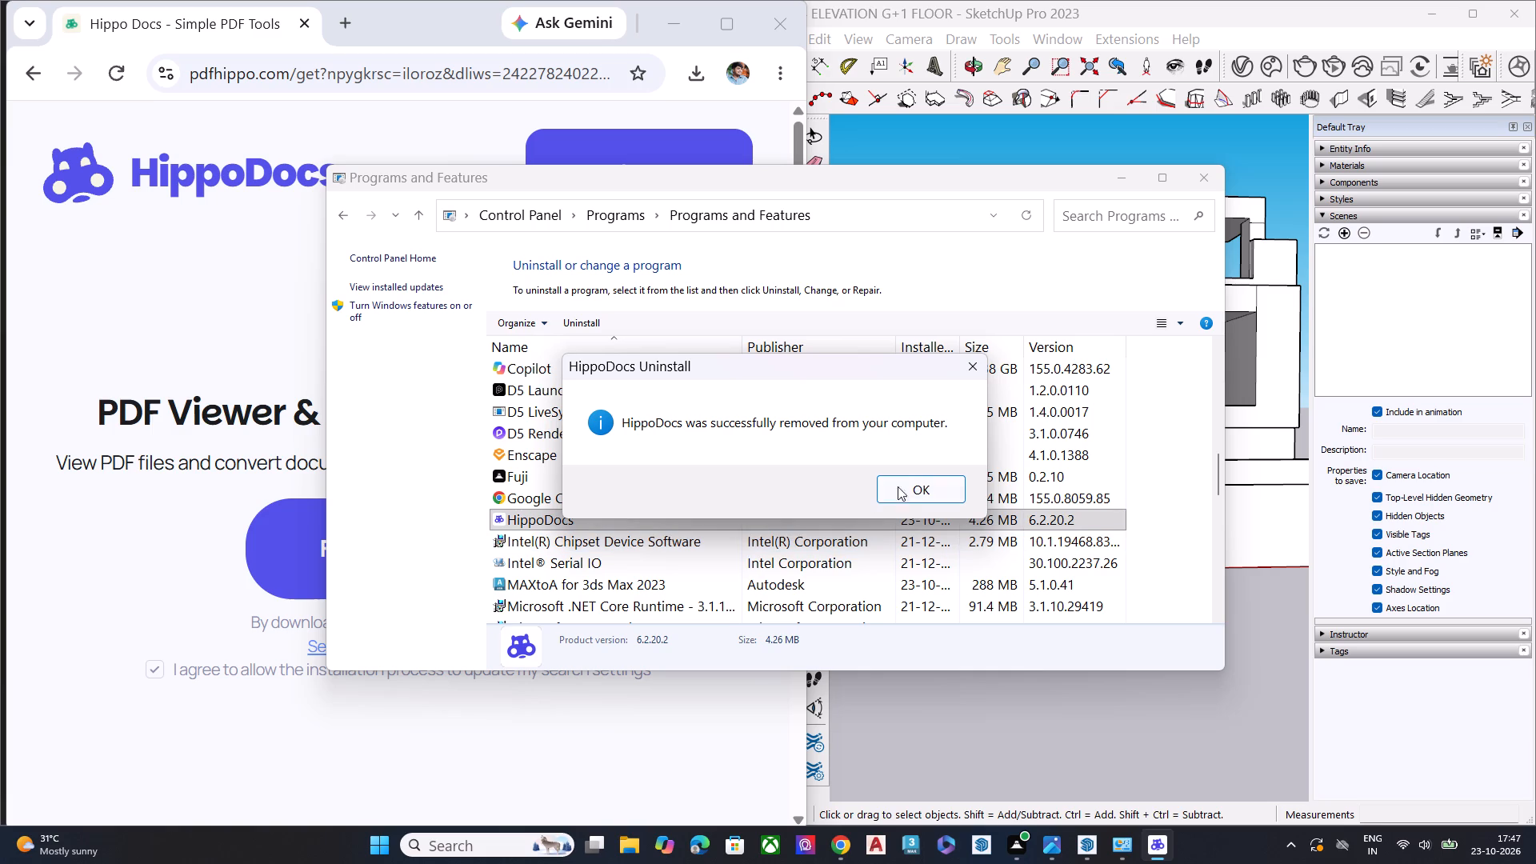
pyautogui.click(905, 486)
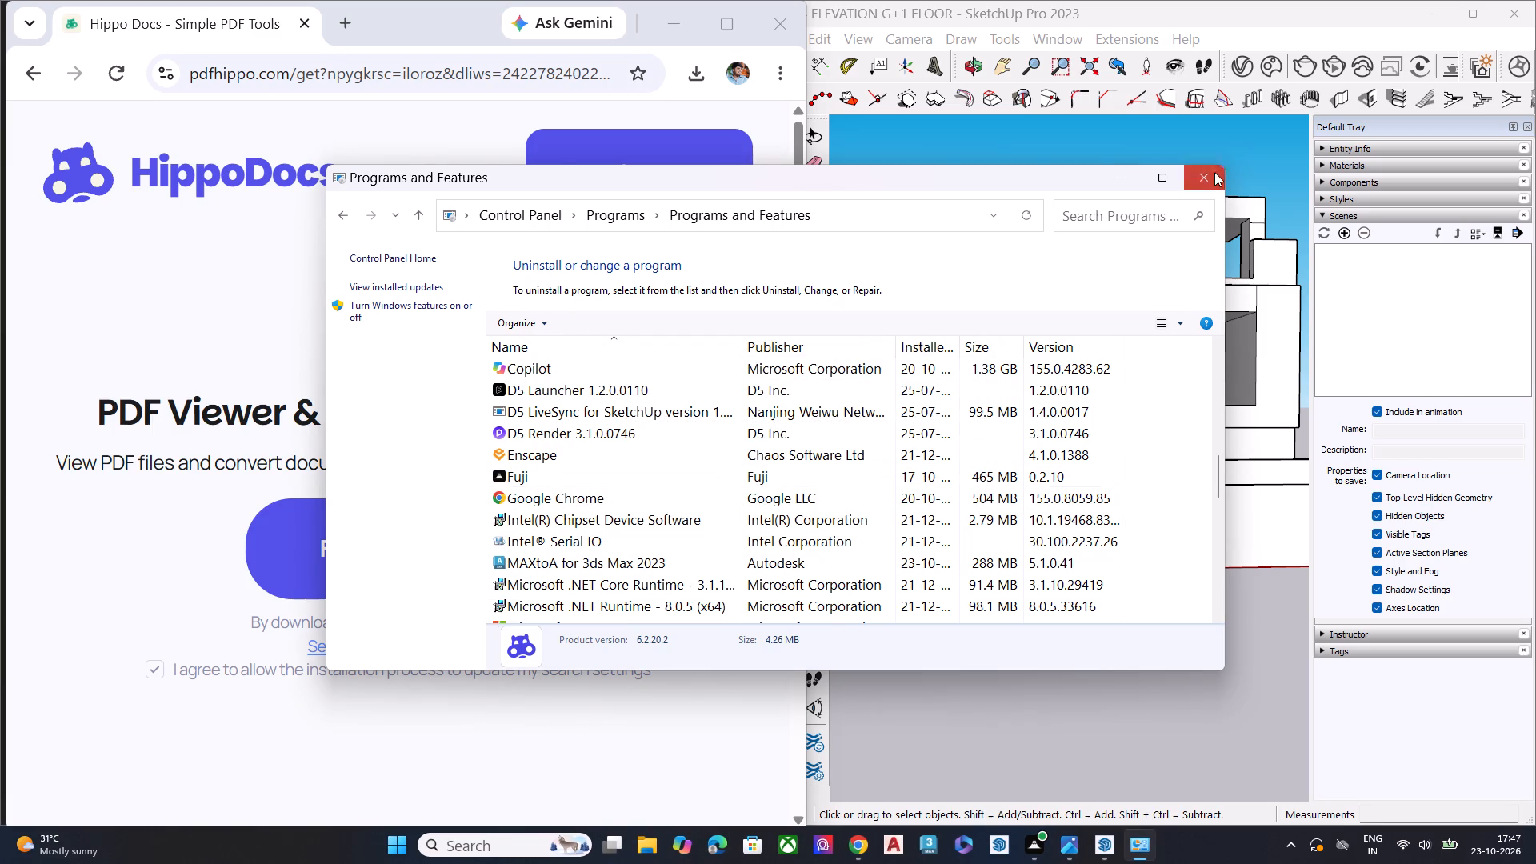
pyautogui.click(1214, 170)
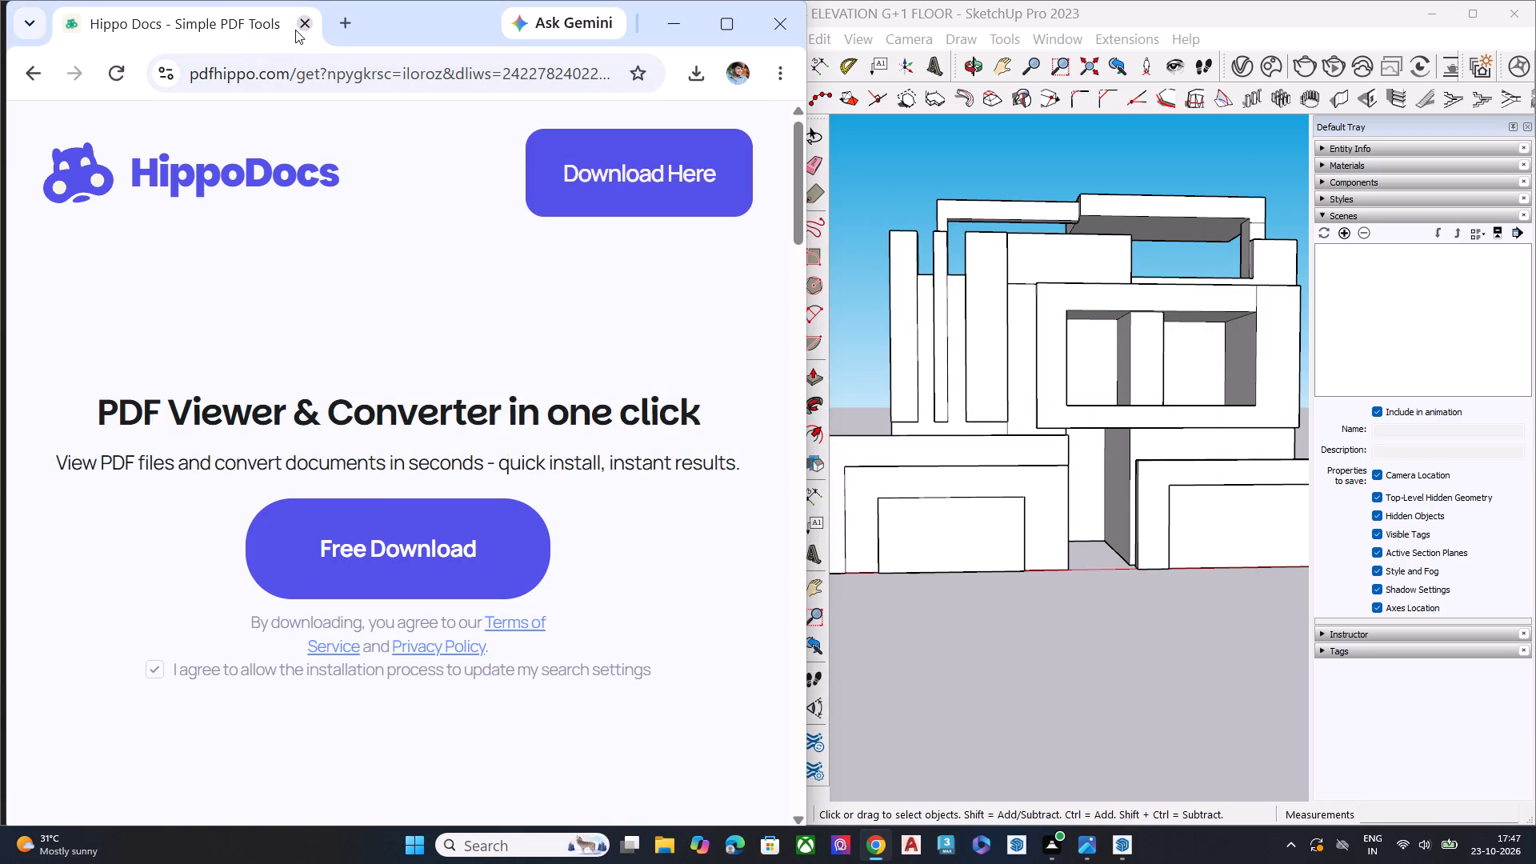
# Close the Hippo Docs download page in the browser.
pyautogui.click(295, 30)
pyautogui.click(310, 19)
# In the SketchUp model, erase the stray vertical edge on the house wall between the upper-floor vertical fins and the front boundary wall.
pyautogui.scroll(-4, 969, 434)
pyautogui.scroll(1, 1042, 486)
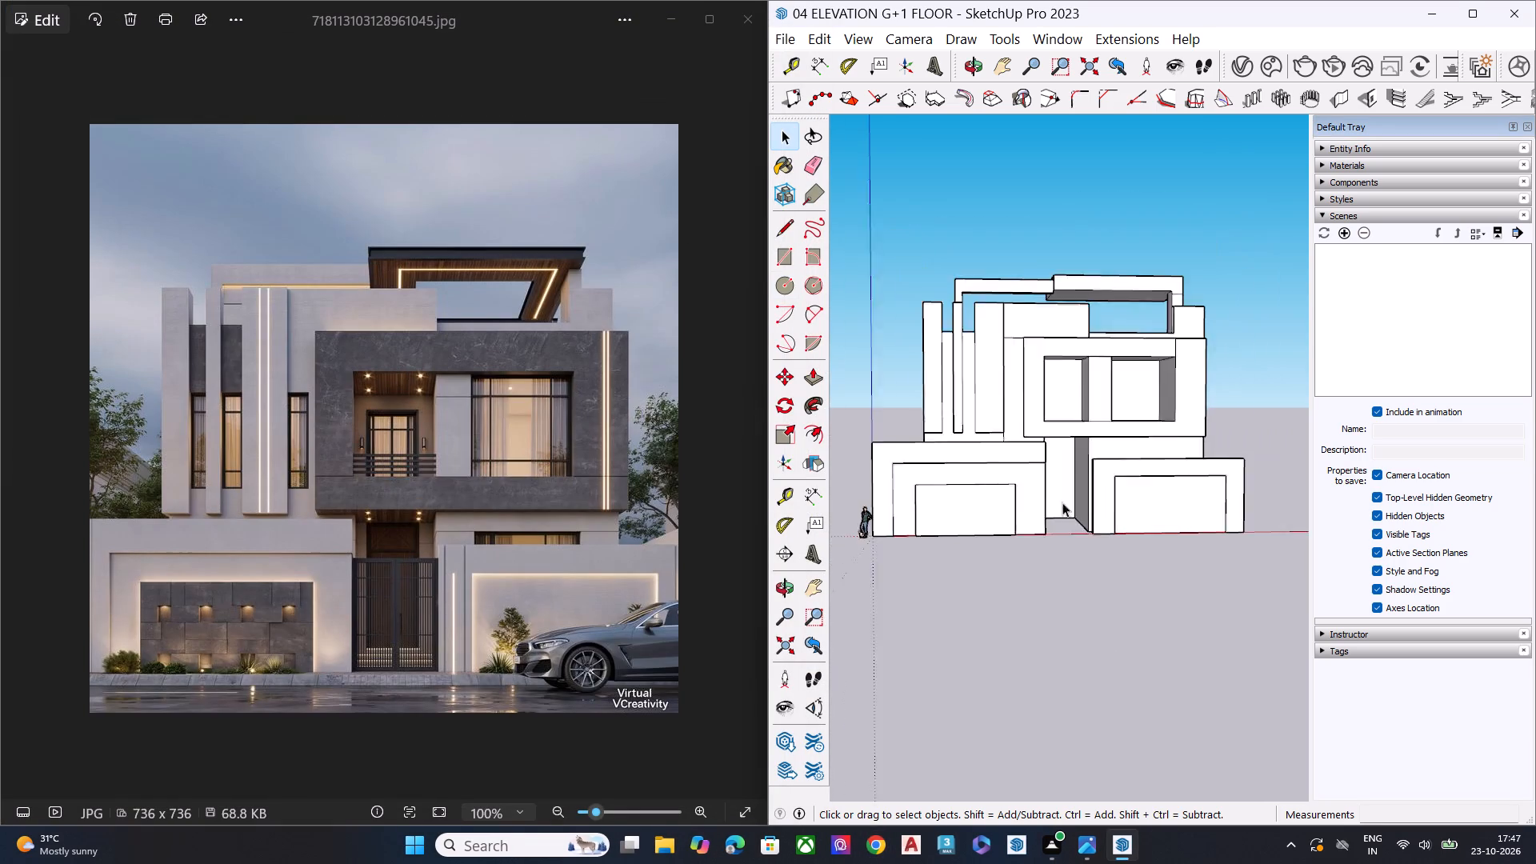
pyautogui.scroll(-3, 1074, 512)
pyautogui.moveTo(1142, 526); pyautogui.dragTo(1205, 473, button='middle')
pyautogui.middleClick(1202, 470)
pyautogui.scroll(6, 1186, 449)
pyautogui.moveTo(839, 450); pyautogui.dragTo(1134, 387, button='middle')
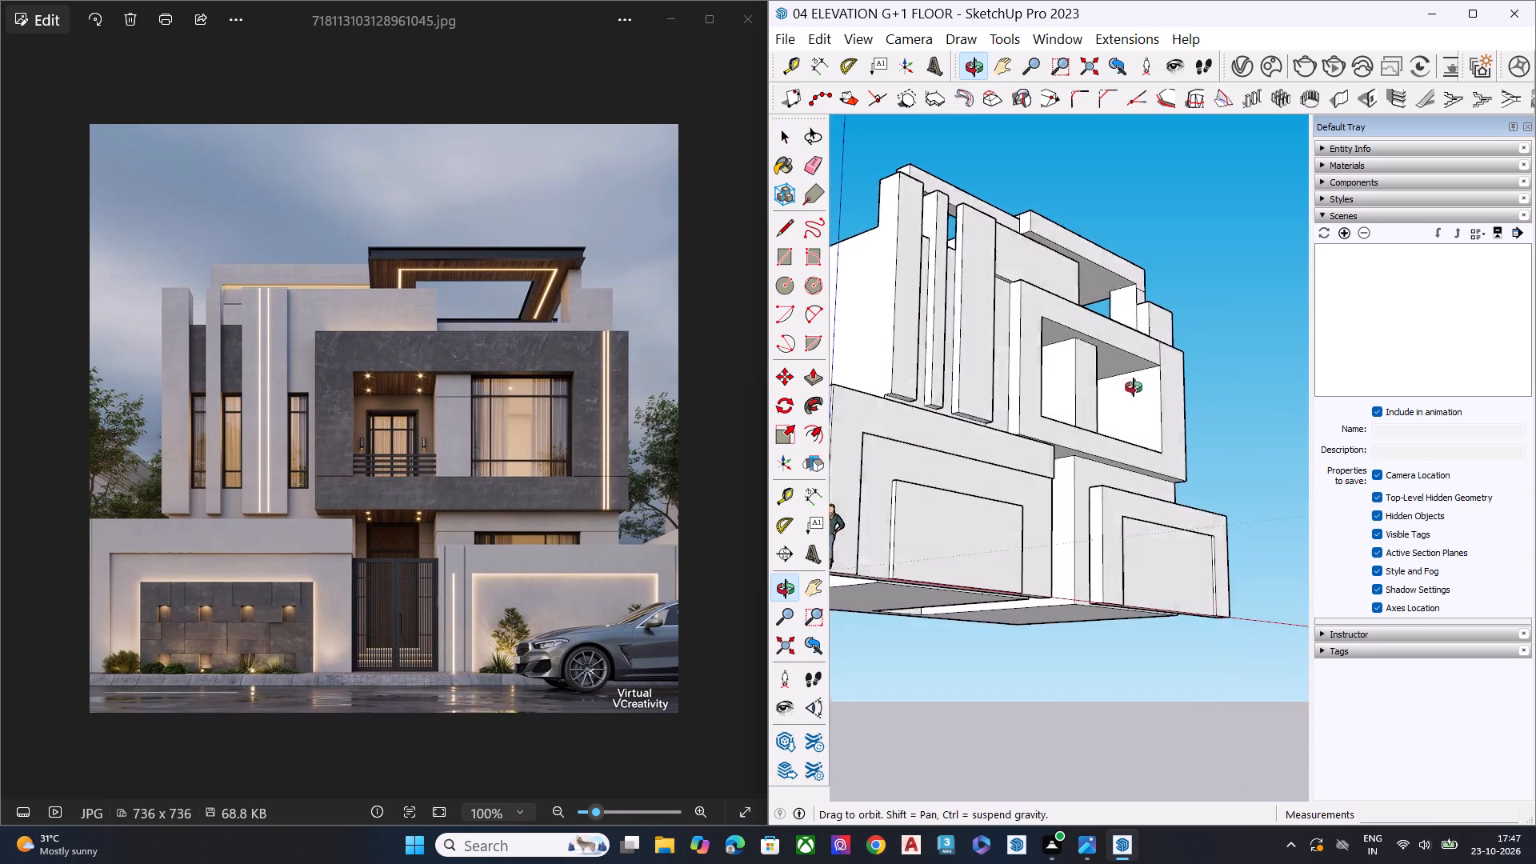
pyautogui.moveTo(1134, 387); pyautogui.dragTo(1149, 386, button='middle')
pyautogui.scroll(1, 1074, 397)
pyautogui.scroll(-1, 1048, 396)
pyautogui.scroll(4, 1021, 402)
pyautogui.moveTo(1026, 417); pyautogui.dragTo(1080, 536, button='middle')
pyautogui.scroll(1, 1034, 430)
pyautogui.scroll(3, 1078, 536)
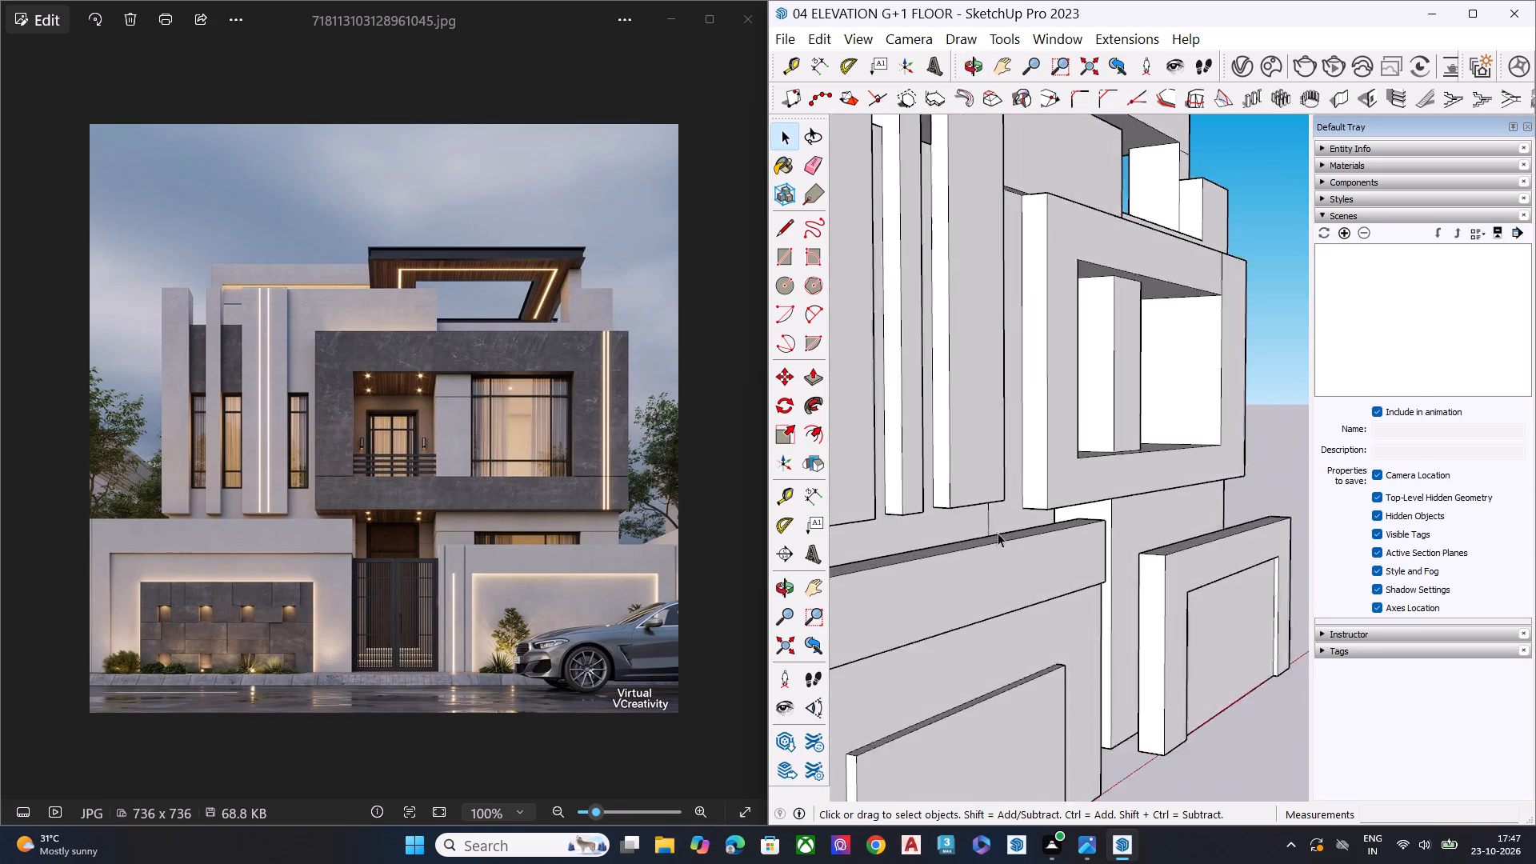
pyautogui.scroll(3, 998, 533)
pyautogui.write('EE')
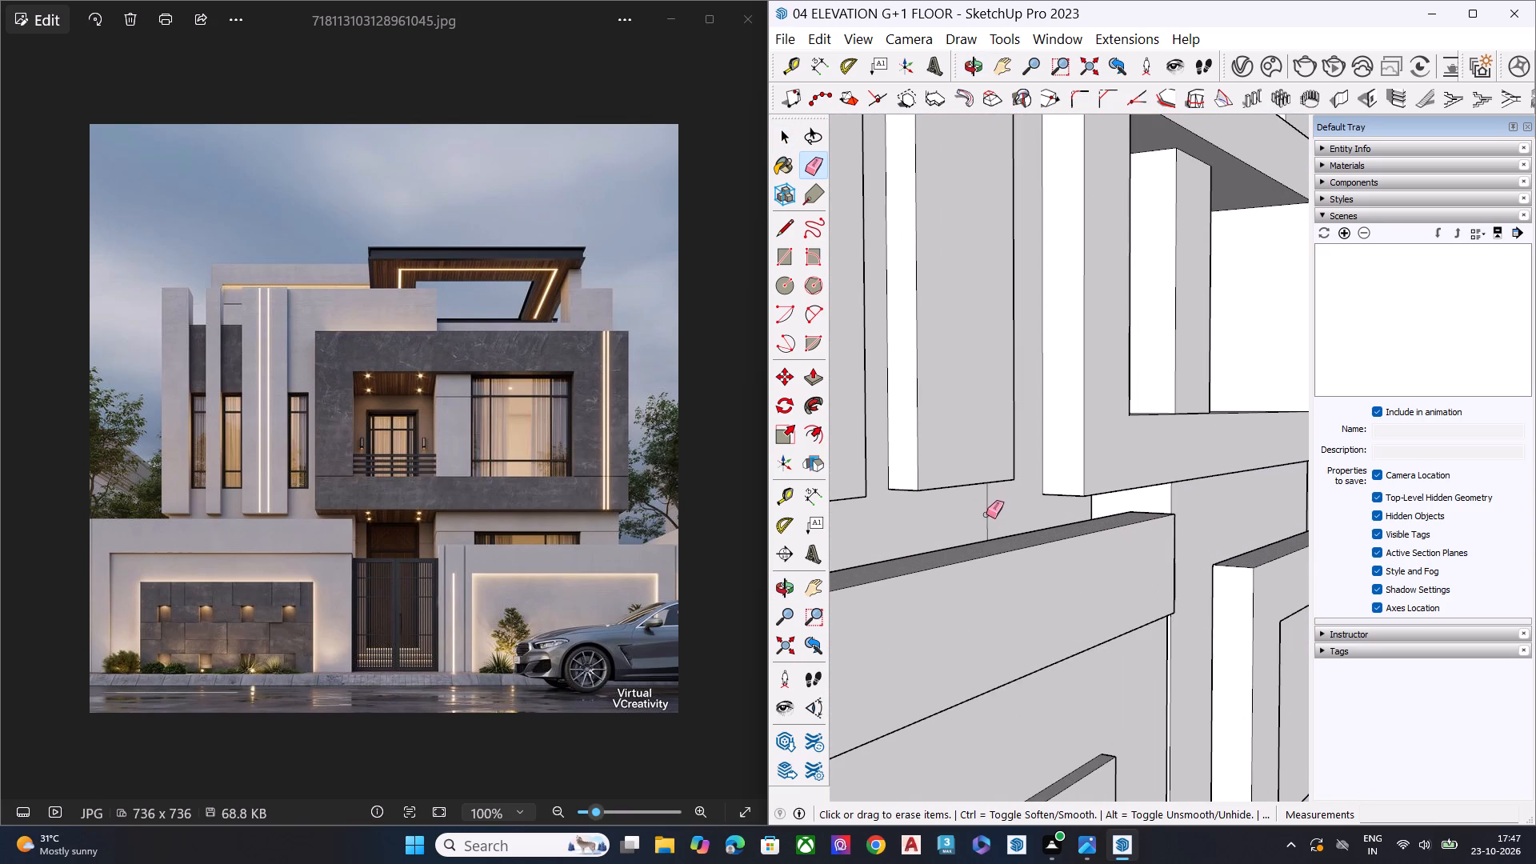
pyautogui.click(986, 514)
pyautogui.scroll(-1, 998, 518)
pyautogui.scroll(2, 998, 520)
pyautogui.scroll(-4, 1002, 526)
pyautogui.moveTo(1068, 564); pyautogui.dragTo(894, 522, button='middle')
pyautogui.press('space')
pyautogui.scroll(-6, 1006, 434)
pyautogui.moveTo(1082, 523); pyautogui.dragTo(967, 503, button='middle')
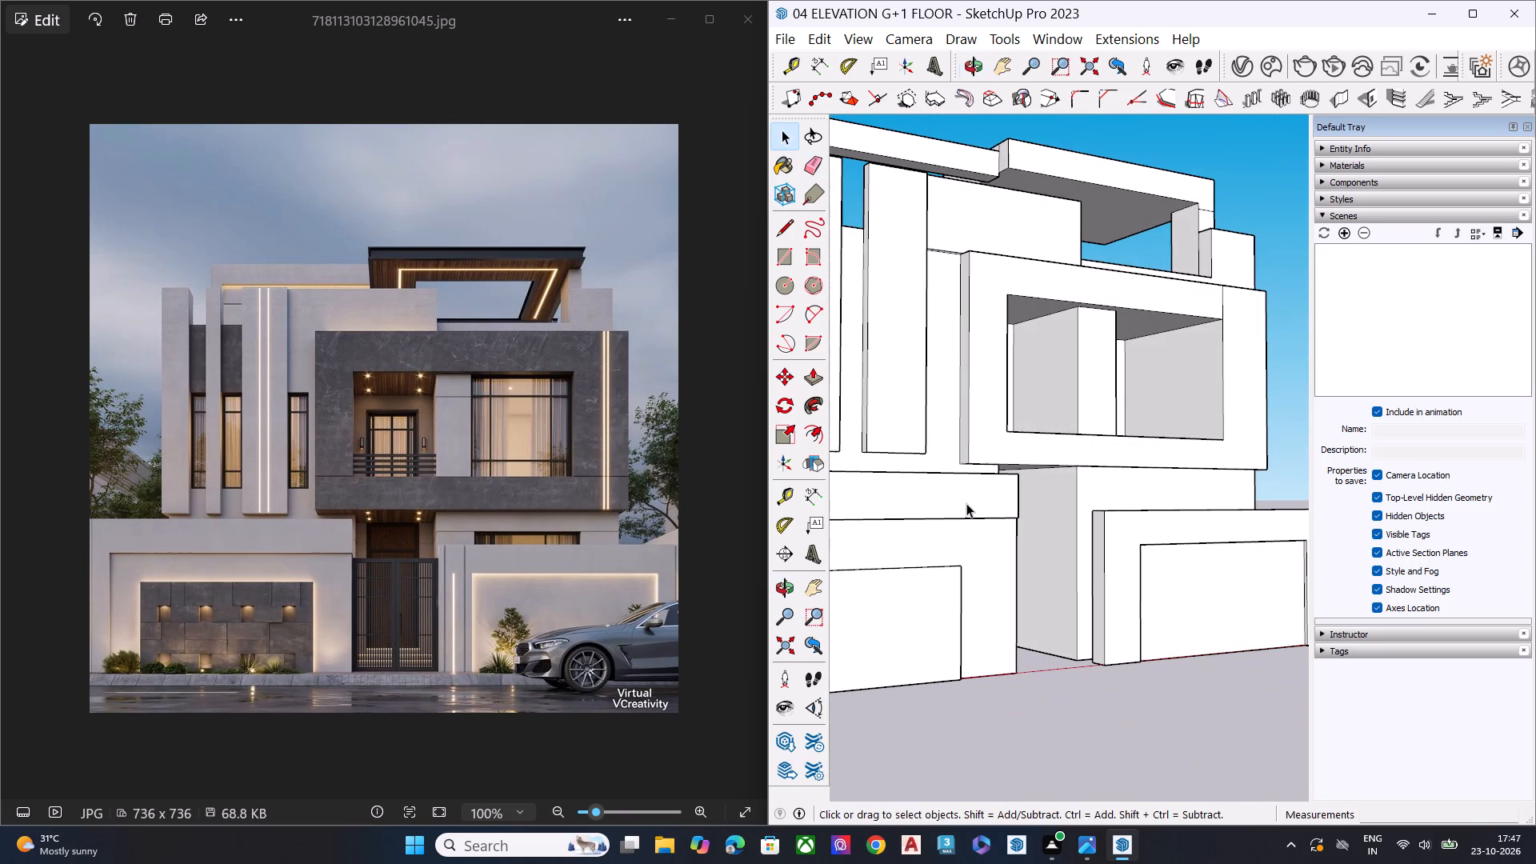
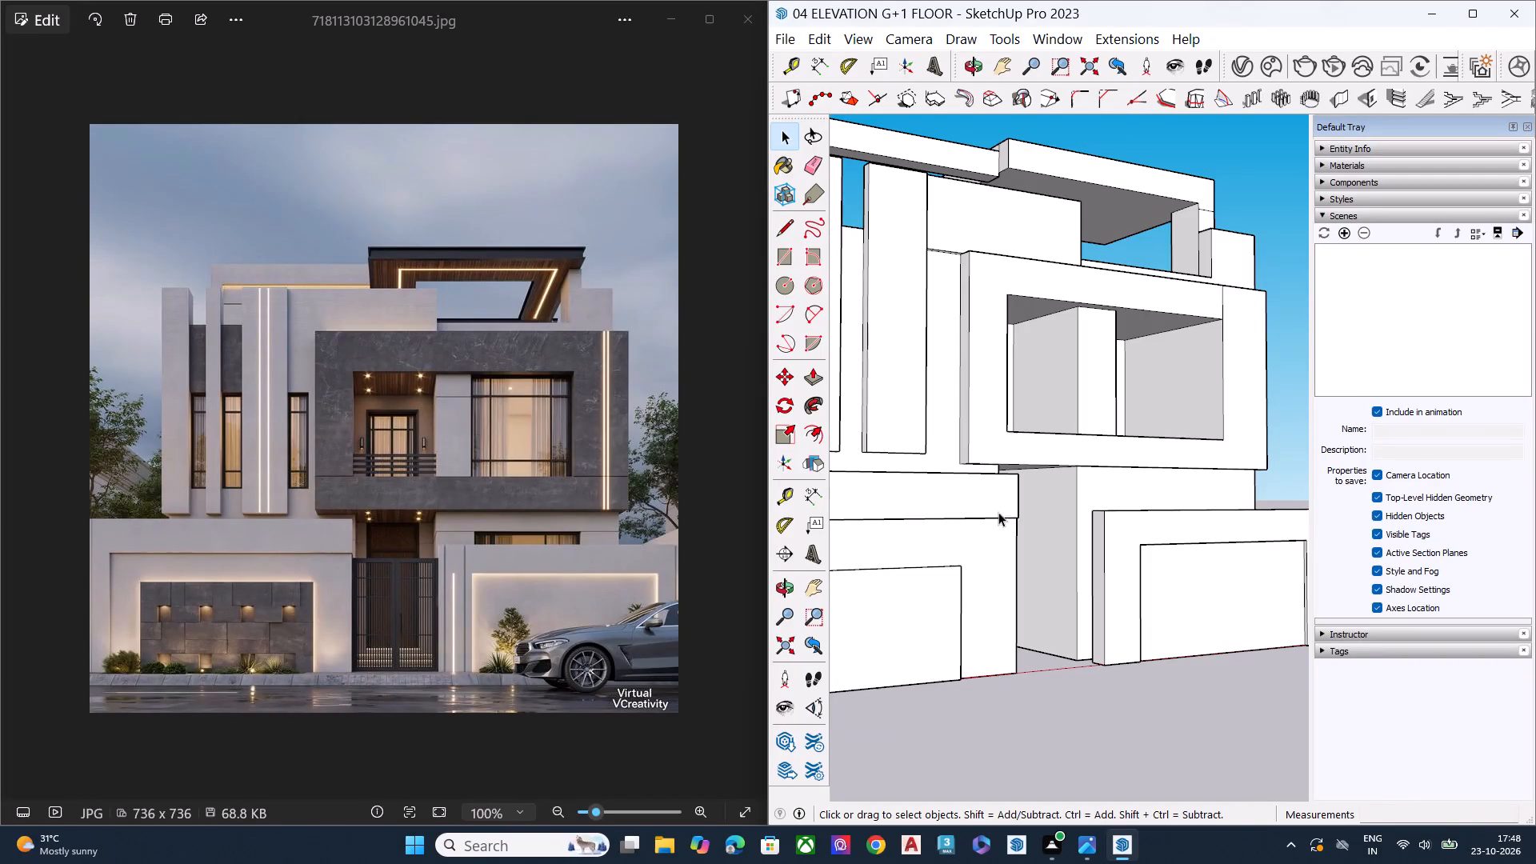
# Examine the house model's front facade, upper-floor openings, roof frame and entrance recess from the front, below and above against the reference photo.
pyautogui.scroll(-3, 498, 598)
pyautogui.scroll(-5, 1040, 594)
pyautogui.moveTo(992, 613); pyautogui.dragTo(850, 613, button='middle')
pyautogui.moveTo(1143, 558); pyautogui.dragTo(1030, 554, button='middle')
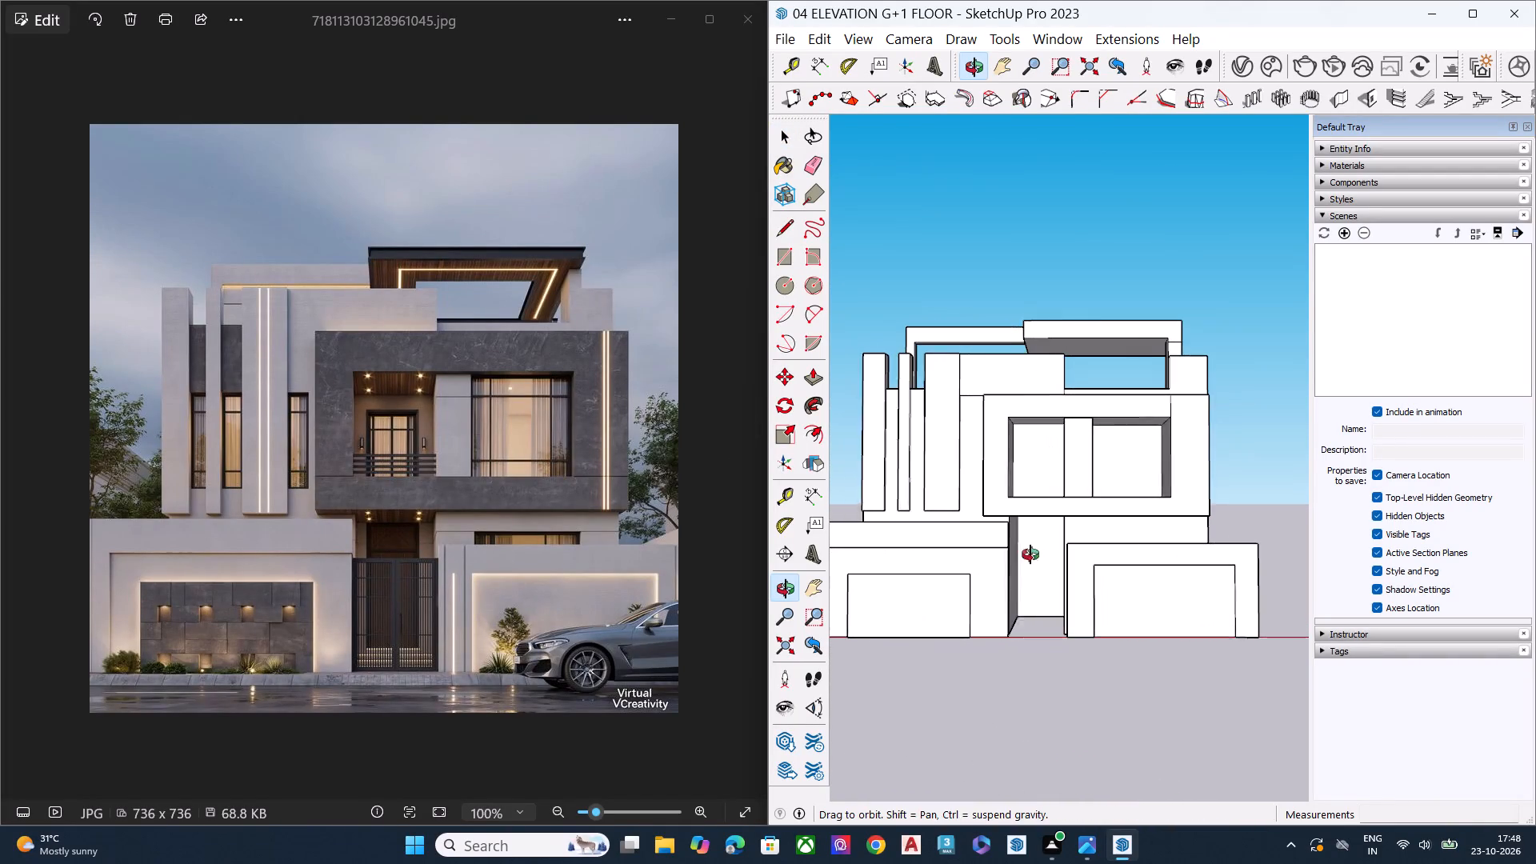
pyautogui.moveTo(1030, 554); pyautogui.dragTo(1017, 553, button='middle')
pyautogui.scroll(1, 1017, 553)
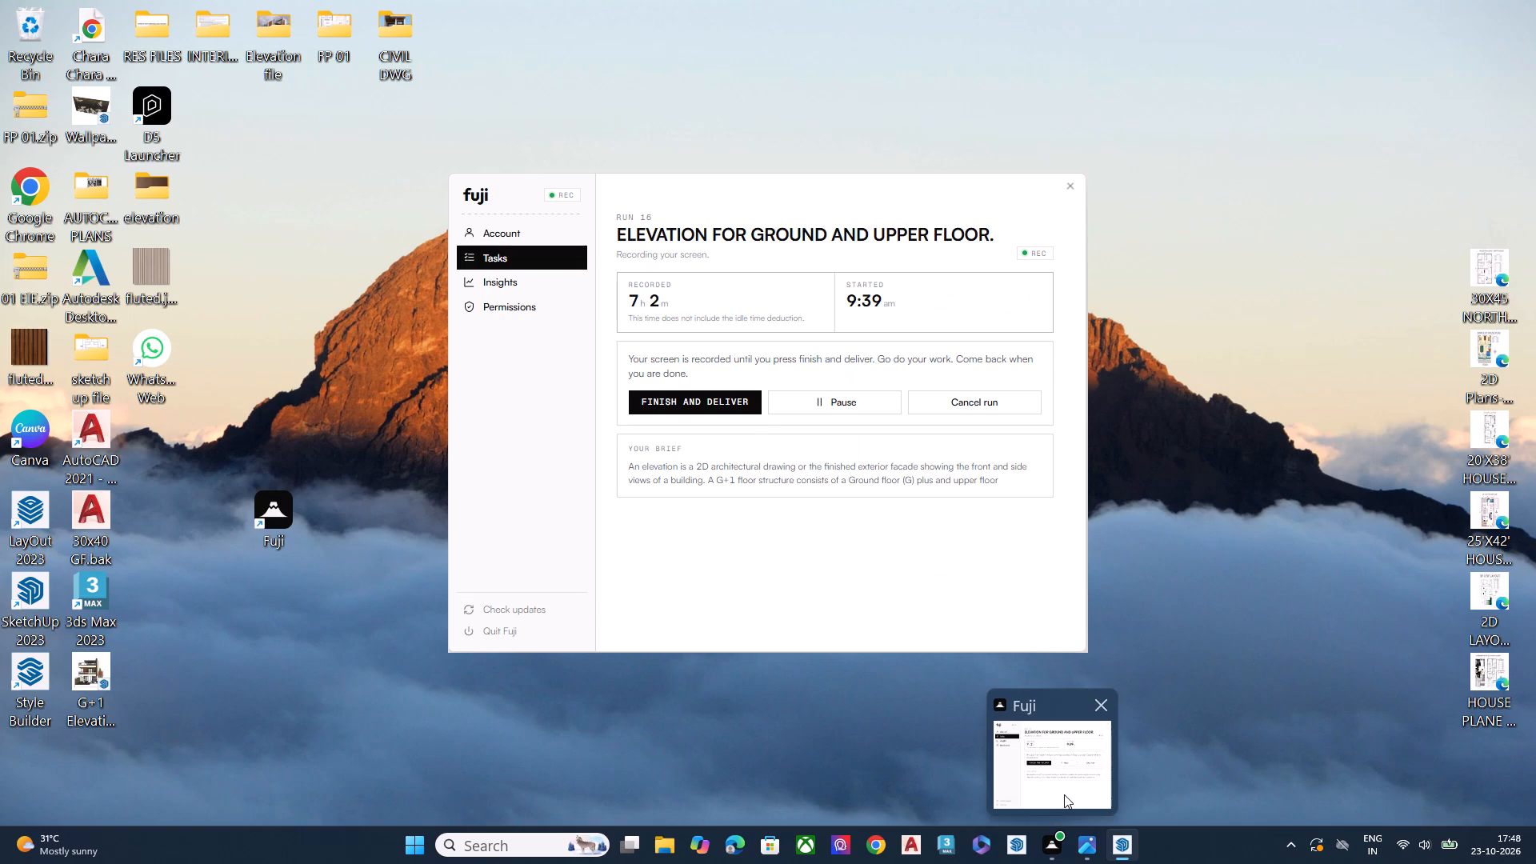
pyautogui.scroll(-7, 1122, 493)
pyautogui.moveTo(1106, 553); pyautogui.dragTo(1111, 534, button='middle')
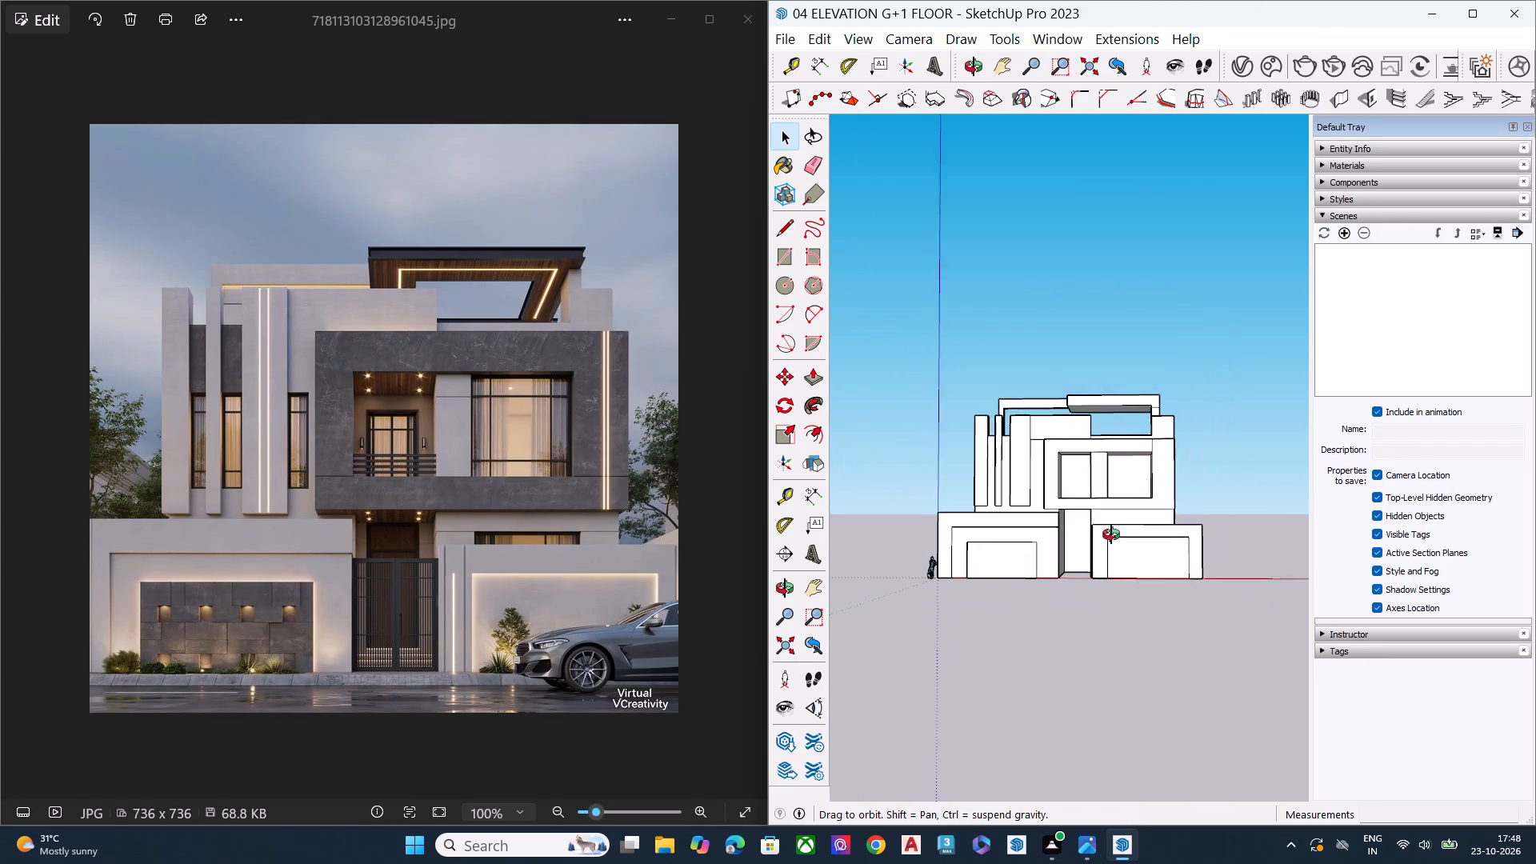
pyautogui.moveTo(1111, 534); pyautogui.dragTo(1149, 491, button='middle')
pyautogui.scroll(8, 1149, 491)
pyautogui.scroll(-6, 1142, 499)
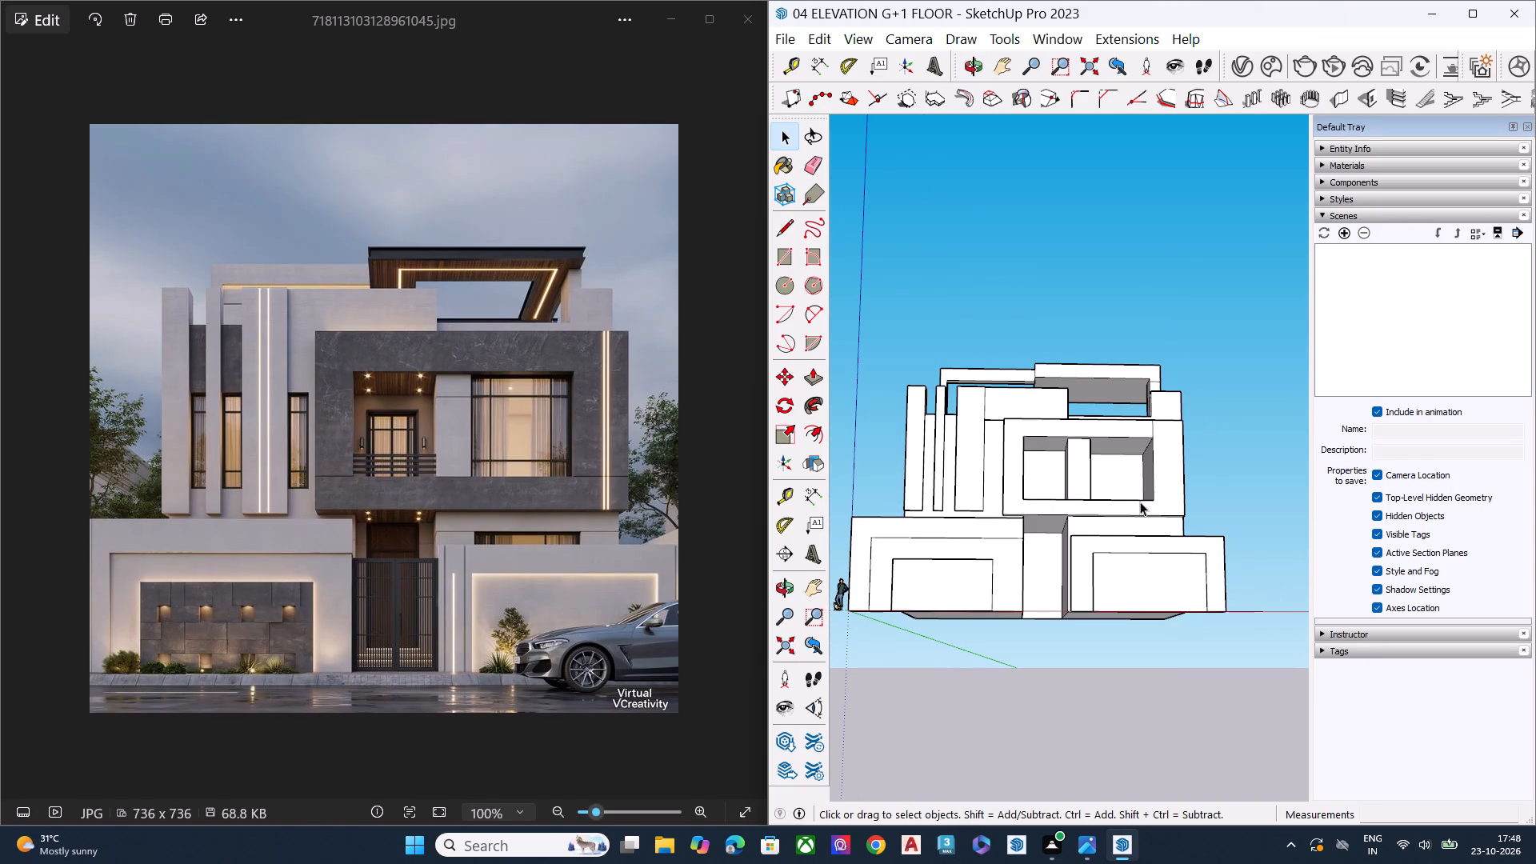
pyautogui.scroll(7, 1063, 490)
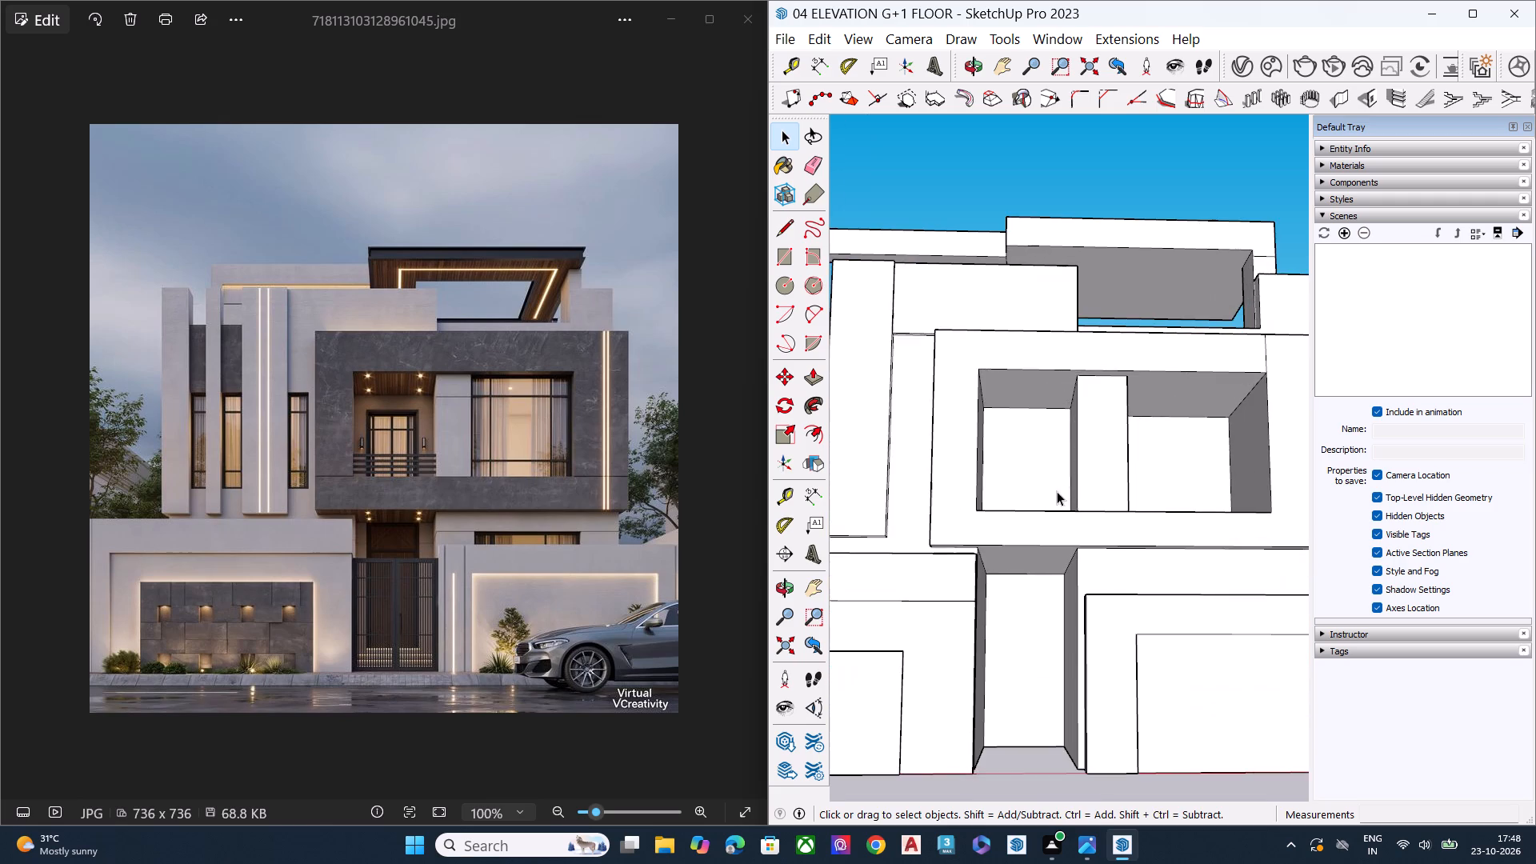
pyautogui.moveTo(1078, 466); pyautogui.dragTo(1080, 724, button='middle')
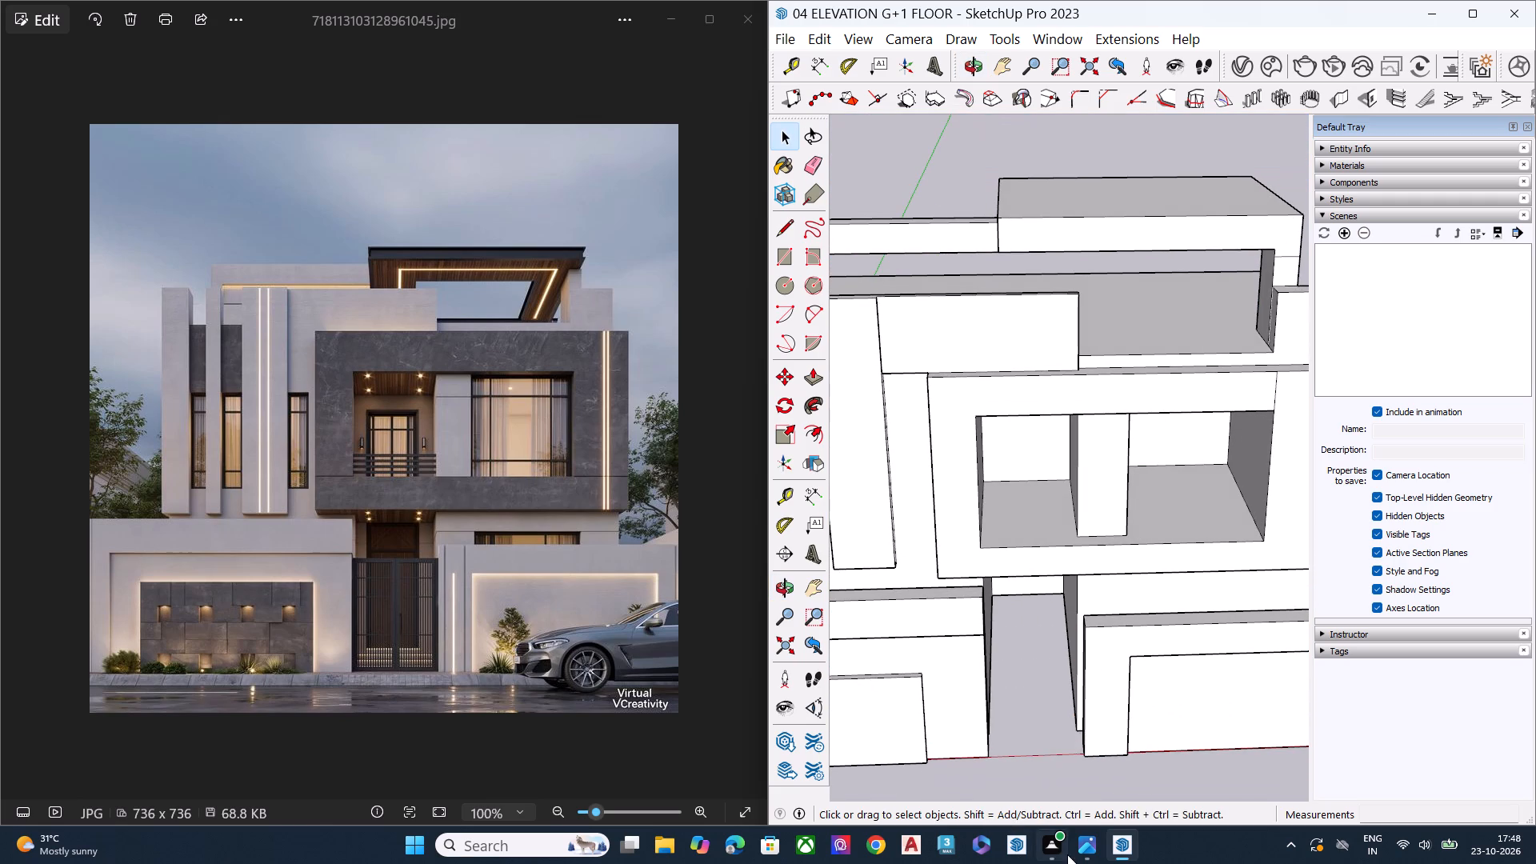
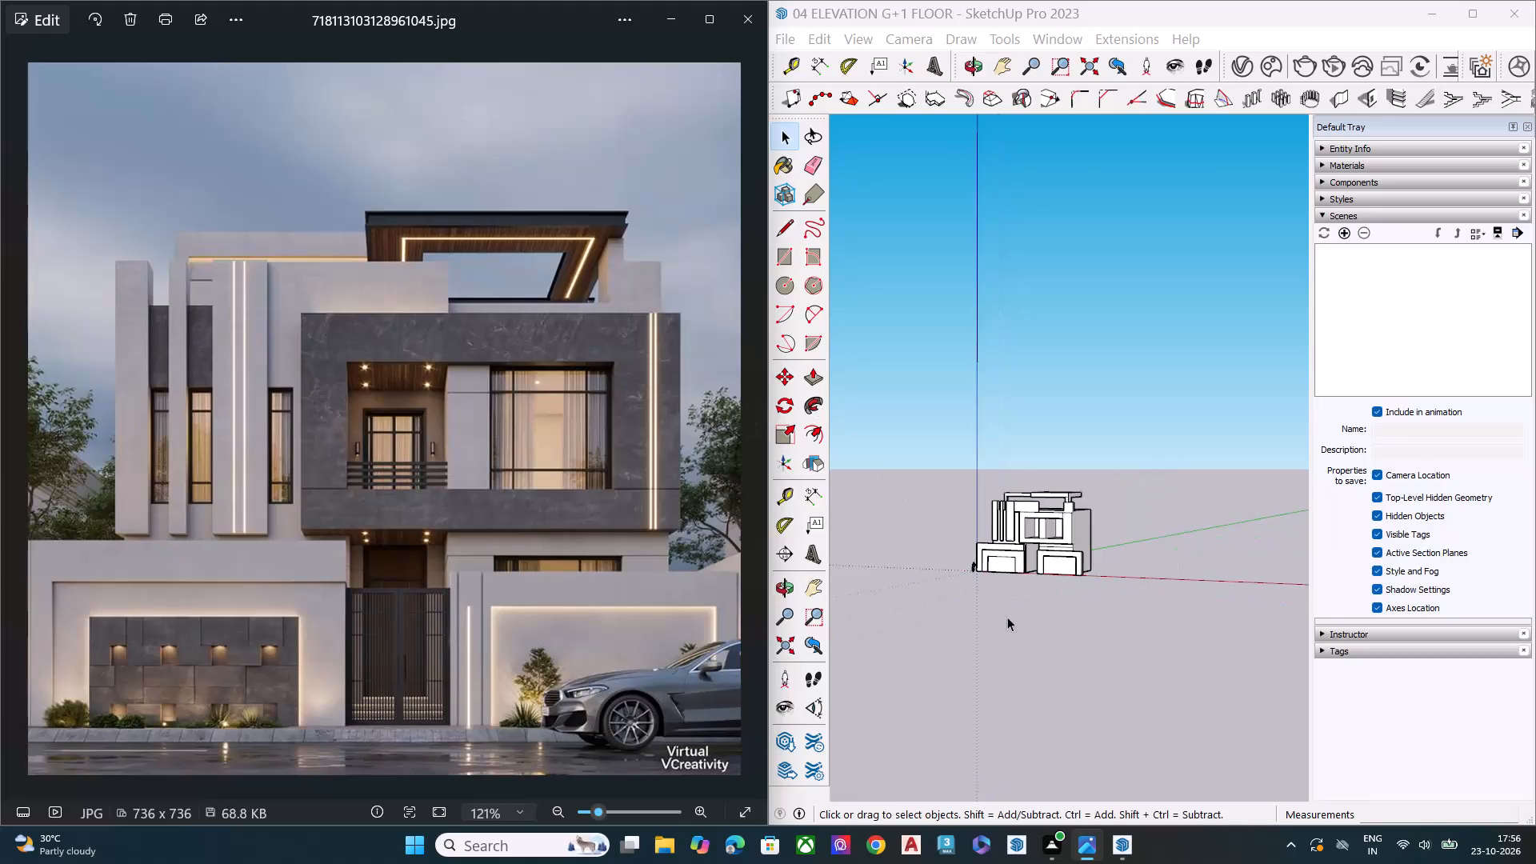
# Examine the house massing from the front, right side wall, rear and above, including the boundary walls and roof frame.
pyautogui.moveTo(1013, 618); pyautogui.dragTo(1130, 594, button='middle')
pyautogui.scroll(8, 1130, 594)
pyautogui.press('space')
pyautogui.press('space')
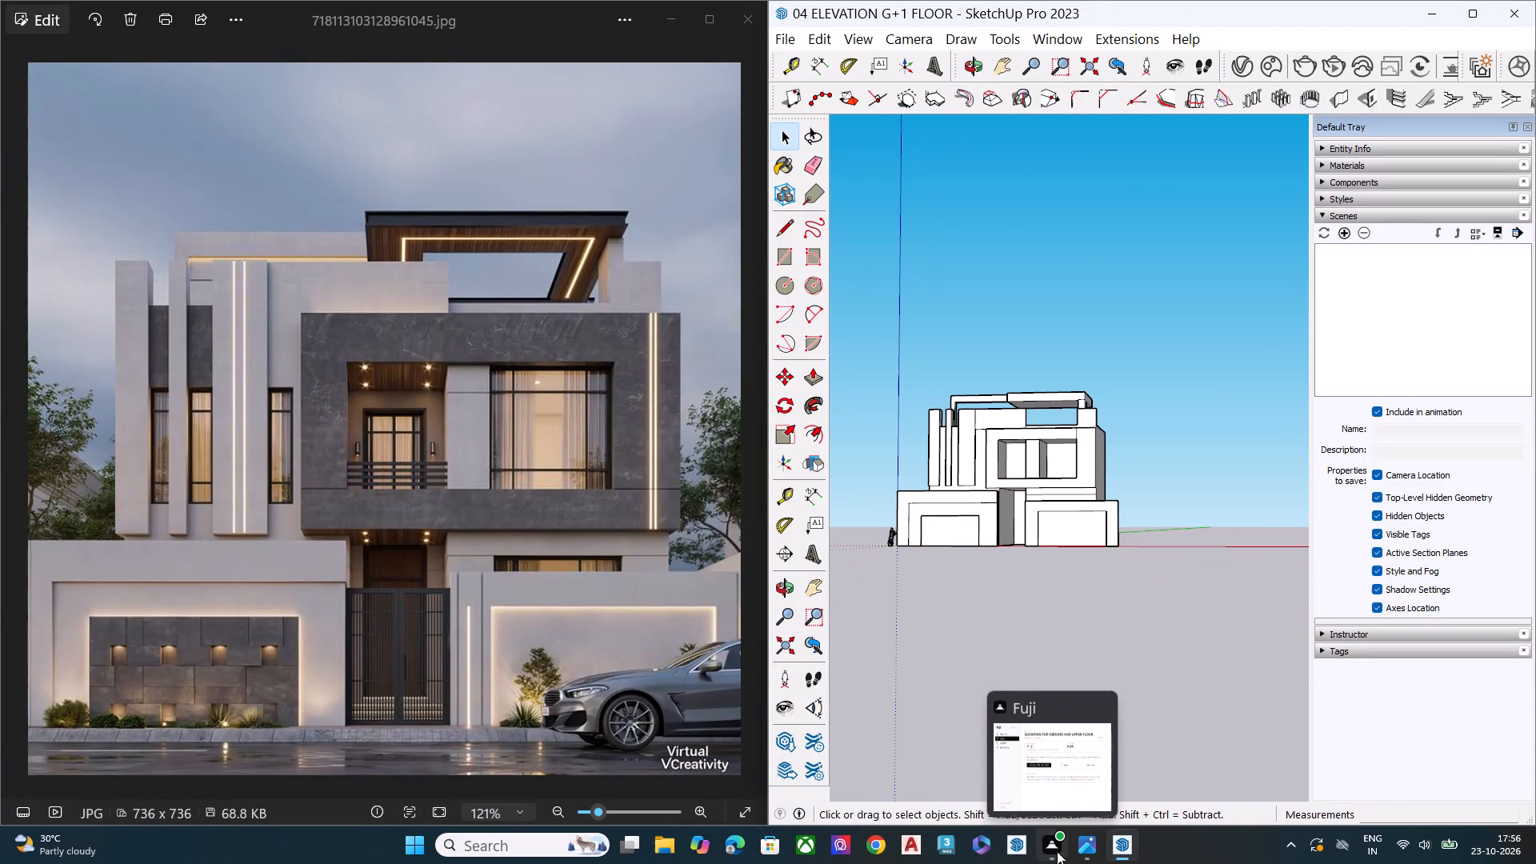
pyautogui.press('space')
pyautogui.click(1012, 603)
pyautogui.press('space')
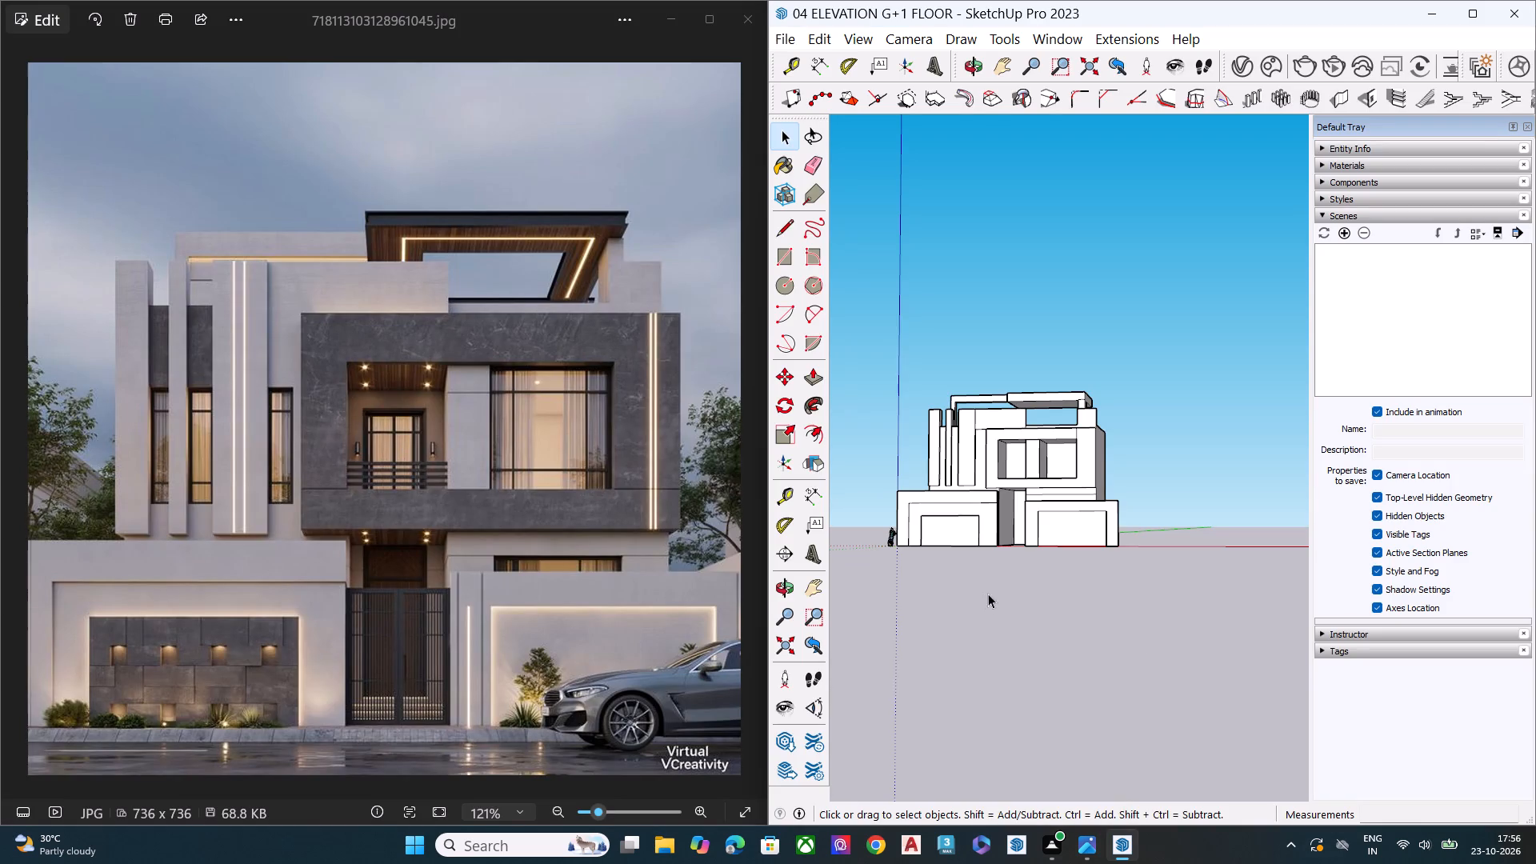
pyautogui.moveTo(1005, 582); pyautogui.dragTo(936, 732, button='middle')
pyautogui.scroll(1, 911, 498)
pyautogui.scroll(-1, 911, 497)
pyautogui.scroll(4, 912, 490)
pyautogui.press('space')
pyautogui.scroll(1, 1182, 578)
pyautogui.moveTo(1182, 578); pyautogui.dragTo(826, 658, button='middle')
pyautogui.scroll(5, 1011, 555)
pyautogui.scroll(-1, 1038, 547)
pyautogui.scroll(5, 1038, 546)
pyautogui.press('space')
pyautogui.moveTo(1097, 632); pyautogui.dragTo(1098, 514, button='middle')
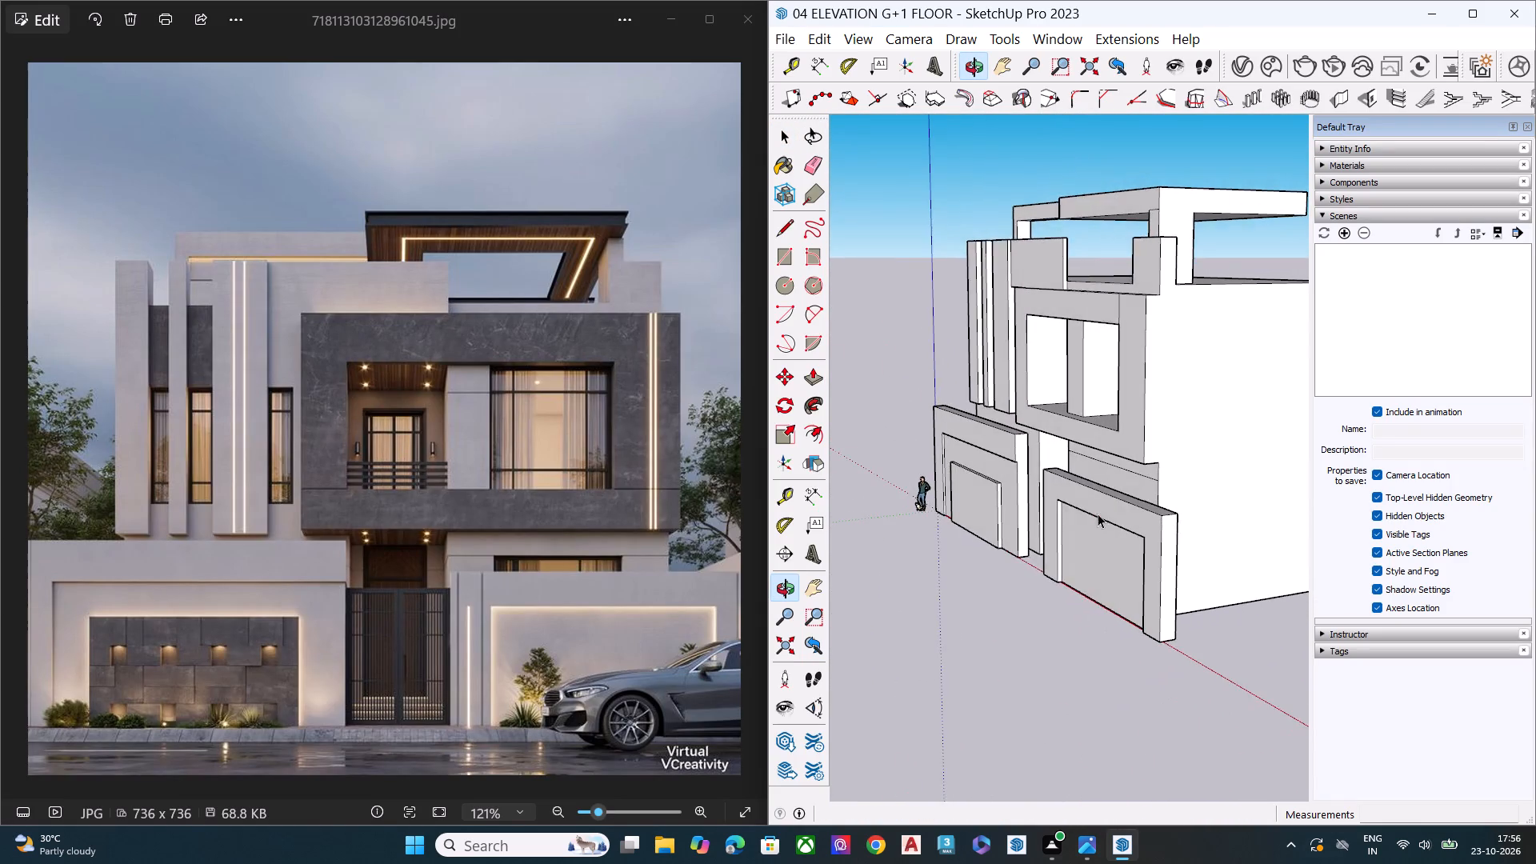
pyautogui.moveTo(1087, 522); pyautogui.dragTo(560, 630, button='middle')
pyautogui.scroll(7, 805, 545)
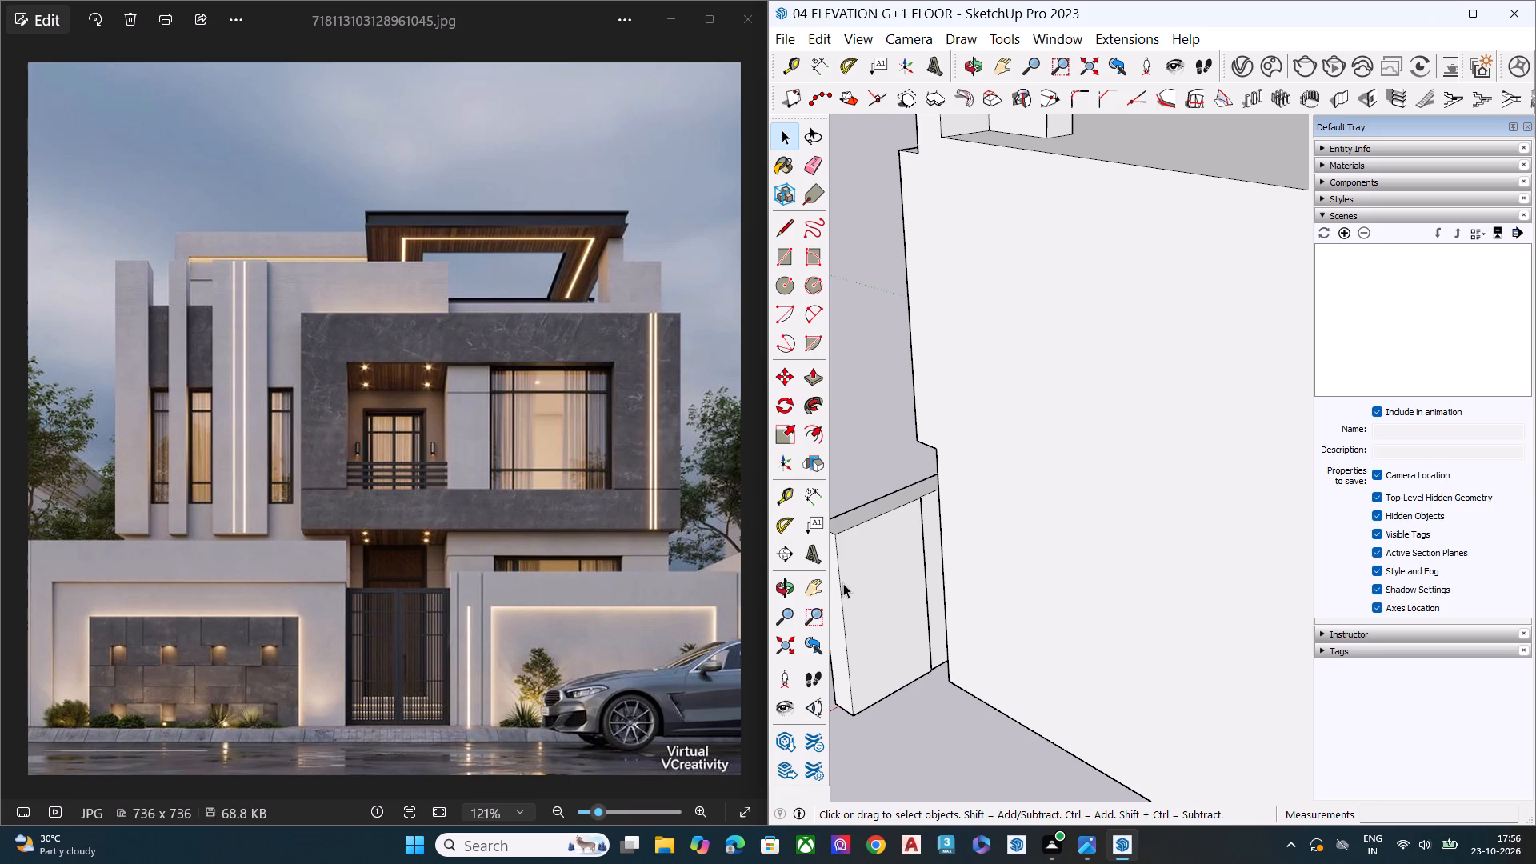
pyautogui.scroll(-7, 883, 583)
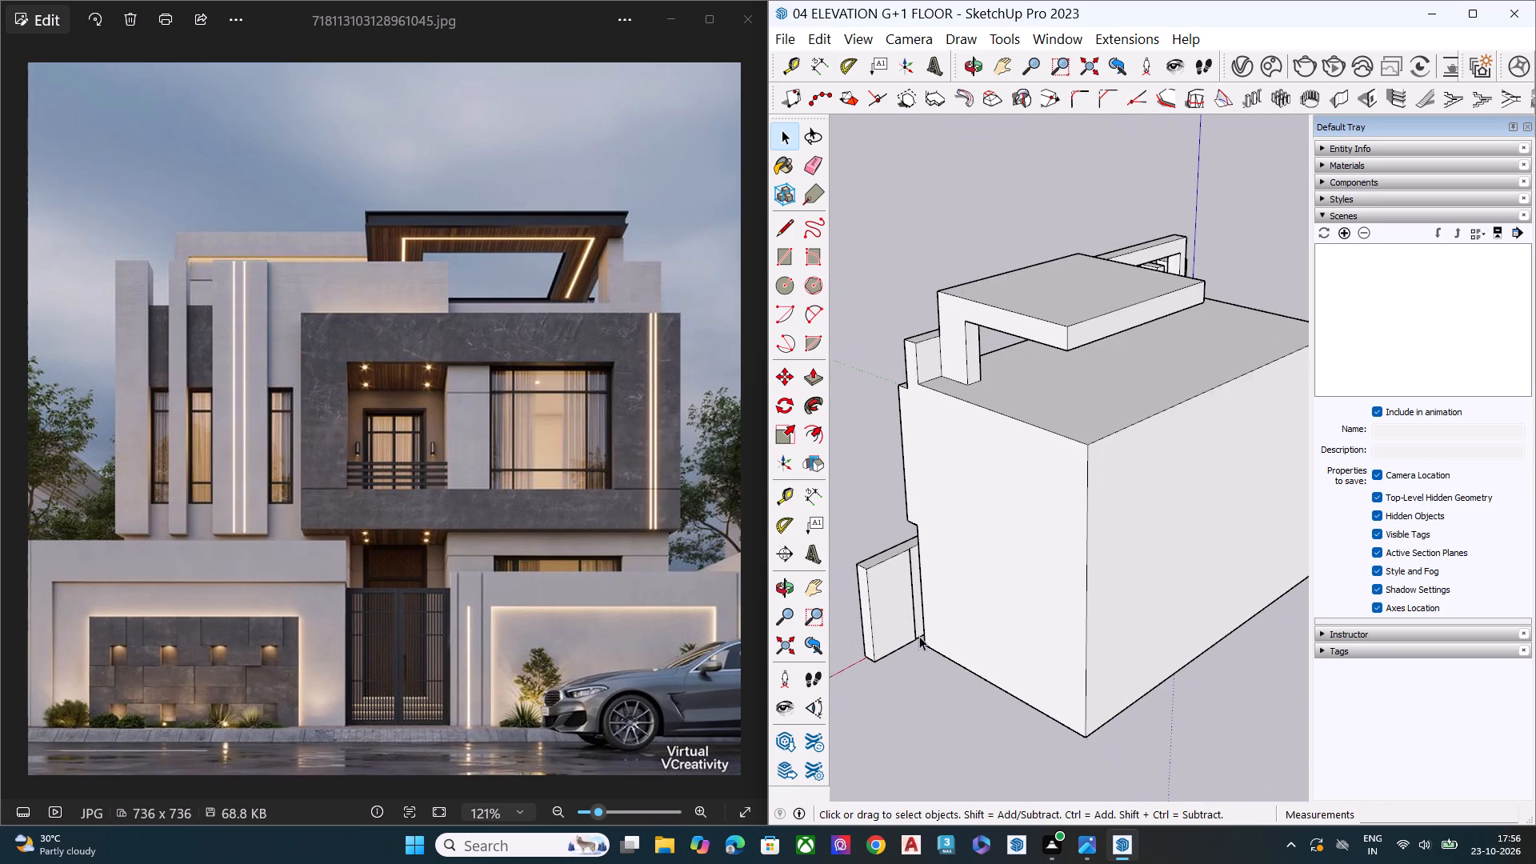
pyautogui.scroll(-3, 919, 636)
pyautogui.scroll(1, 923, 639)
pyautogui.scroll(-2, 923, 639)
pyautogui.moveTo(932, 645); pyautogui.dragTo(1314, 619, button='middle')
pyautogui.press('space')
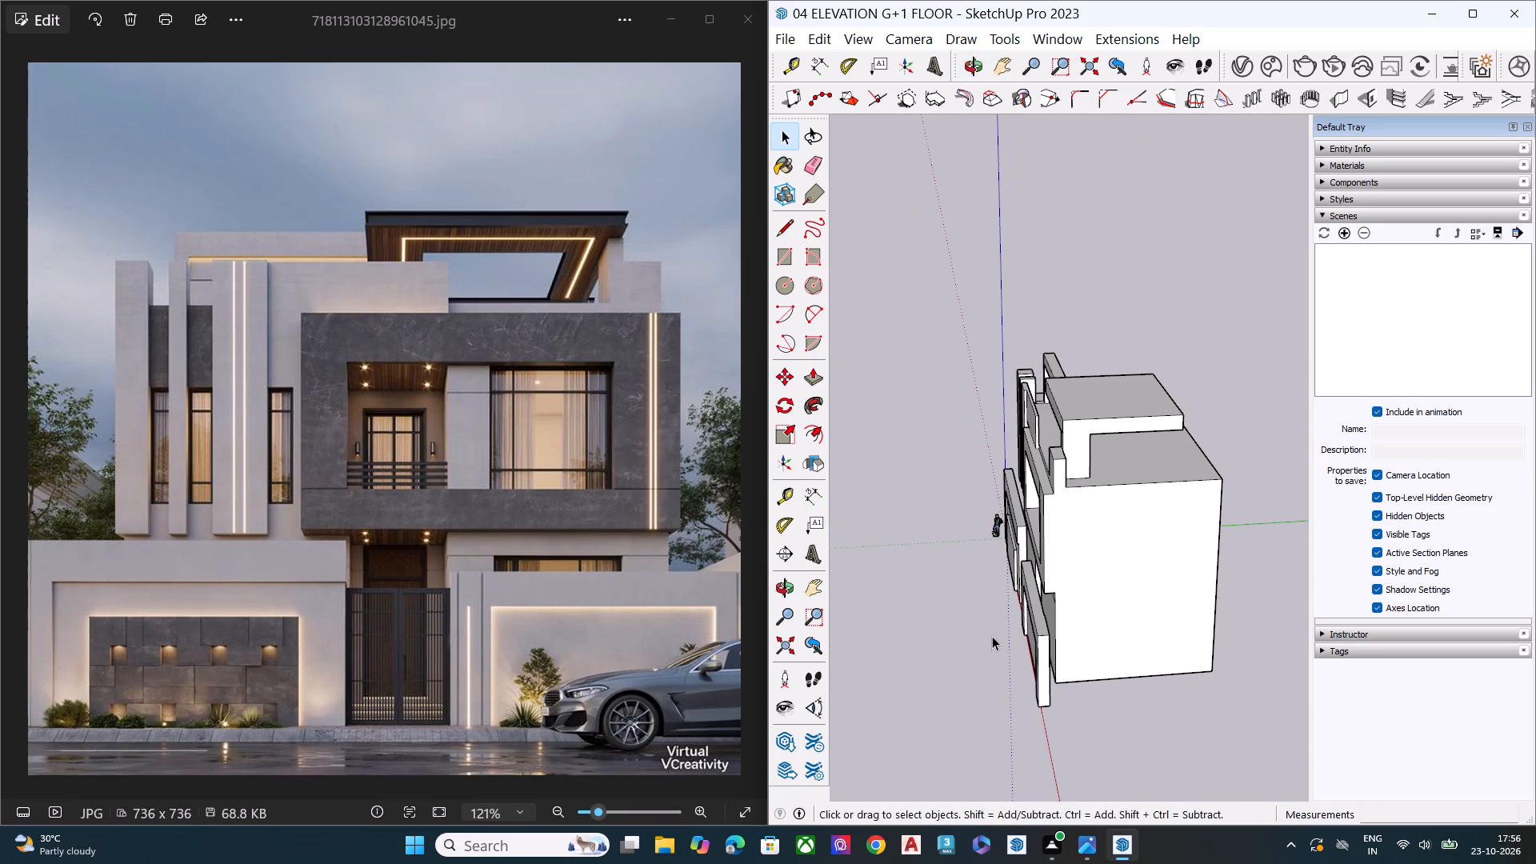
pyautogui.moveTo(990, 635); pyautogui.dragTo(1184, 614, button='middle')
pyautogui.moveTo(1038, 680); pyautogui.dragTo(1067, 632, button='middle')
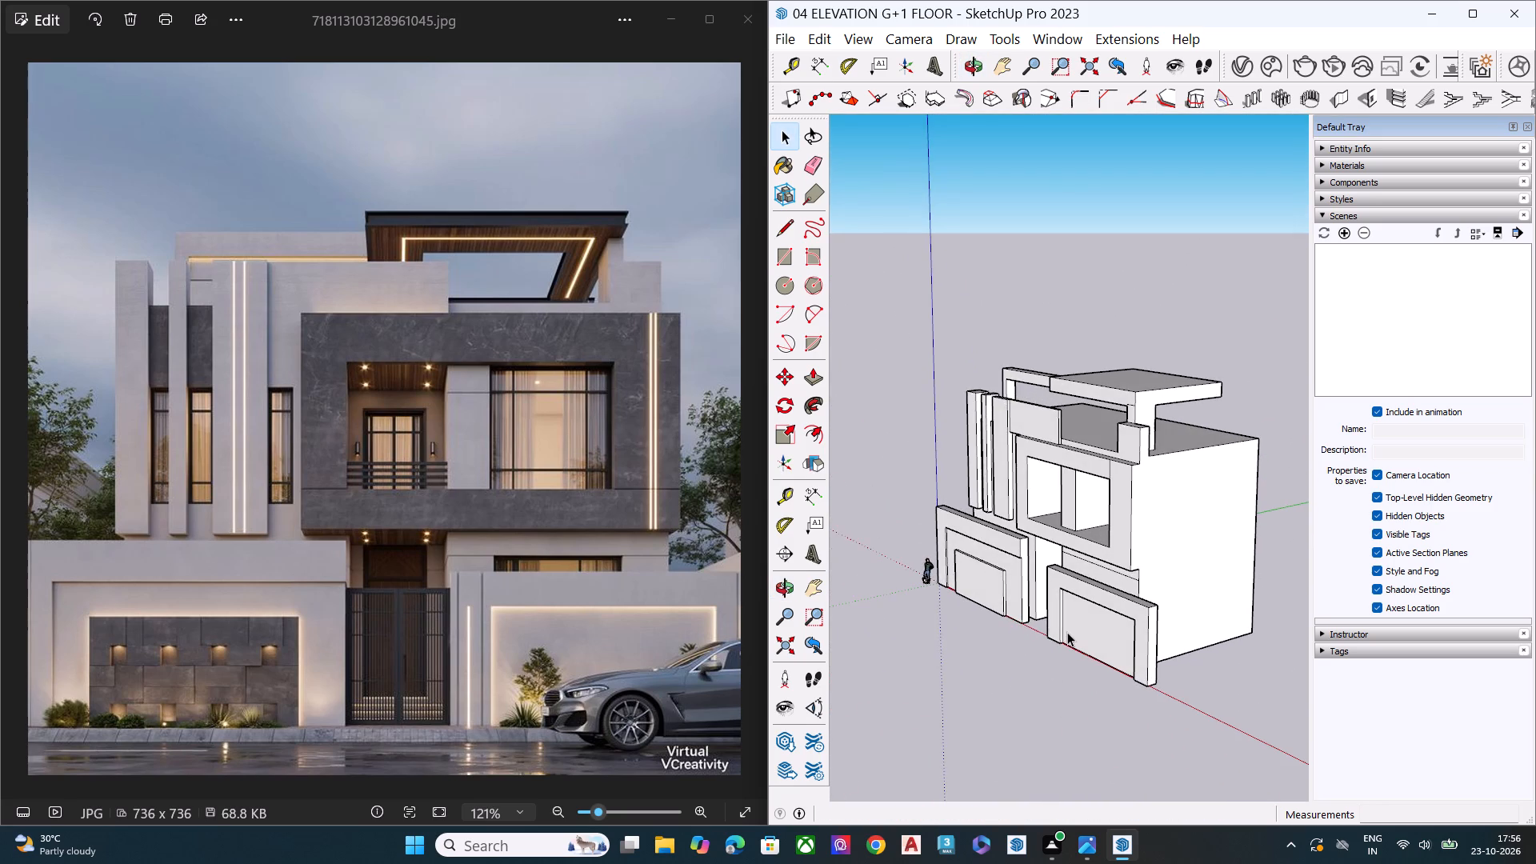
pyautogui.scroll(4, 1050, 611)
pyautogui.scroll(-2, 1048, 608)
pyautogui.scroll(1, 1048, 608)
pyautogui.scroll(-3, 1048, 608)
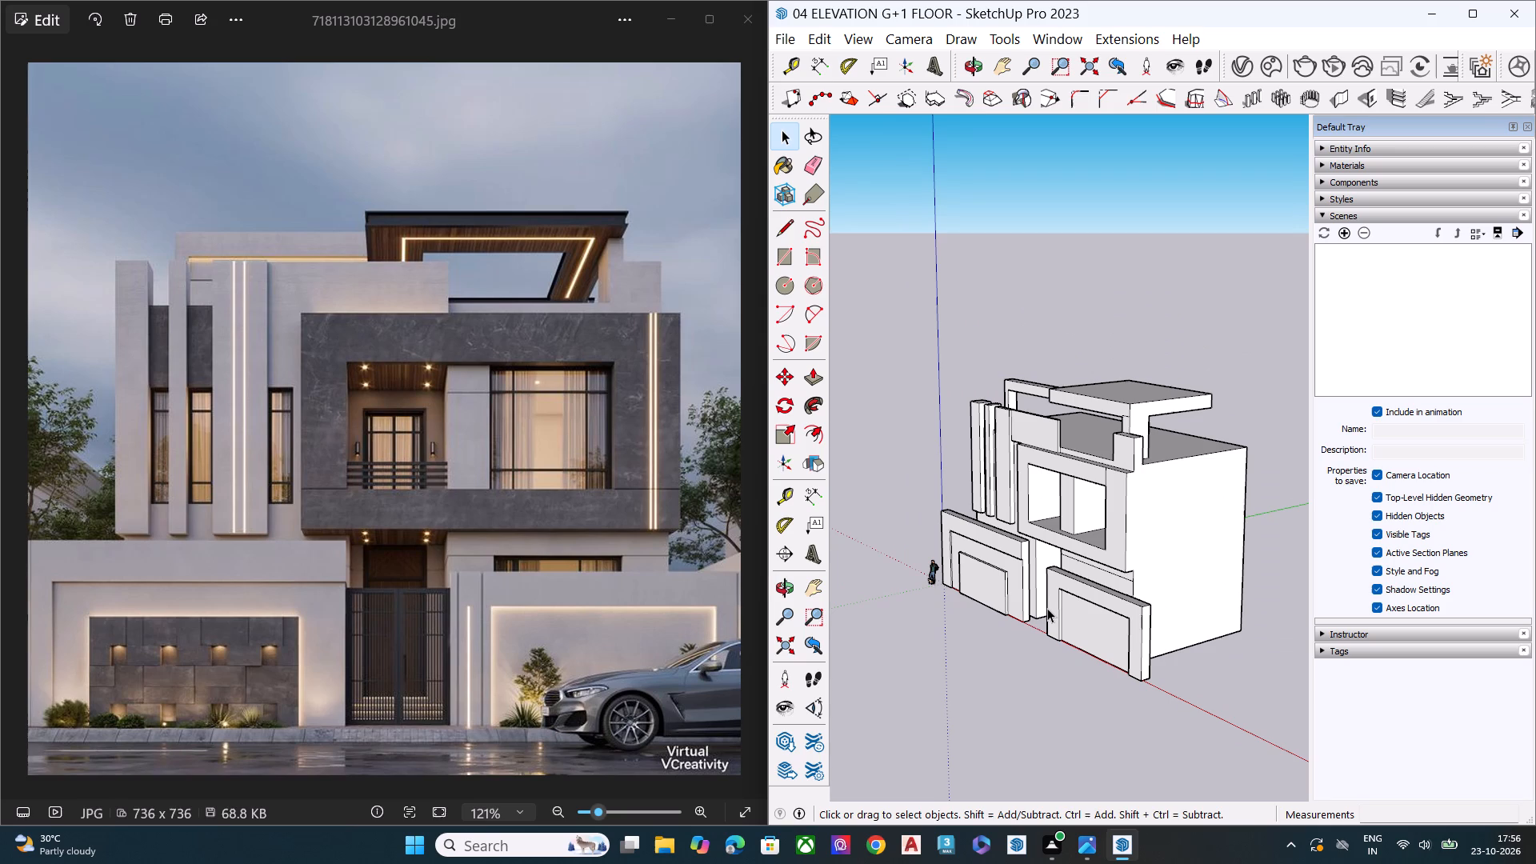
# Examine the front facade from a low angle, comparing the vertical fins, upper-floor openings and entrance recess with the reference photo.
pyautogui.press('space')
pyautogui.moveTo(1110, 721); pyautogui.dragTo(1126, 566, button='middle')
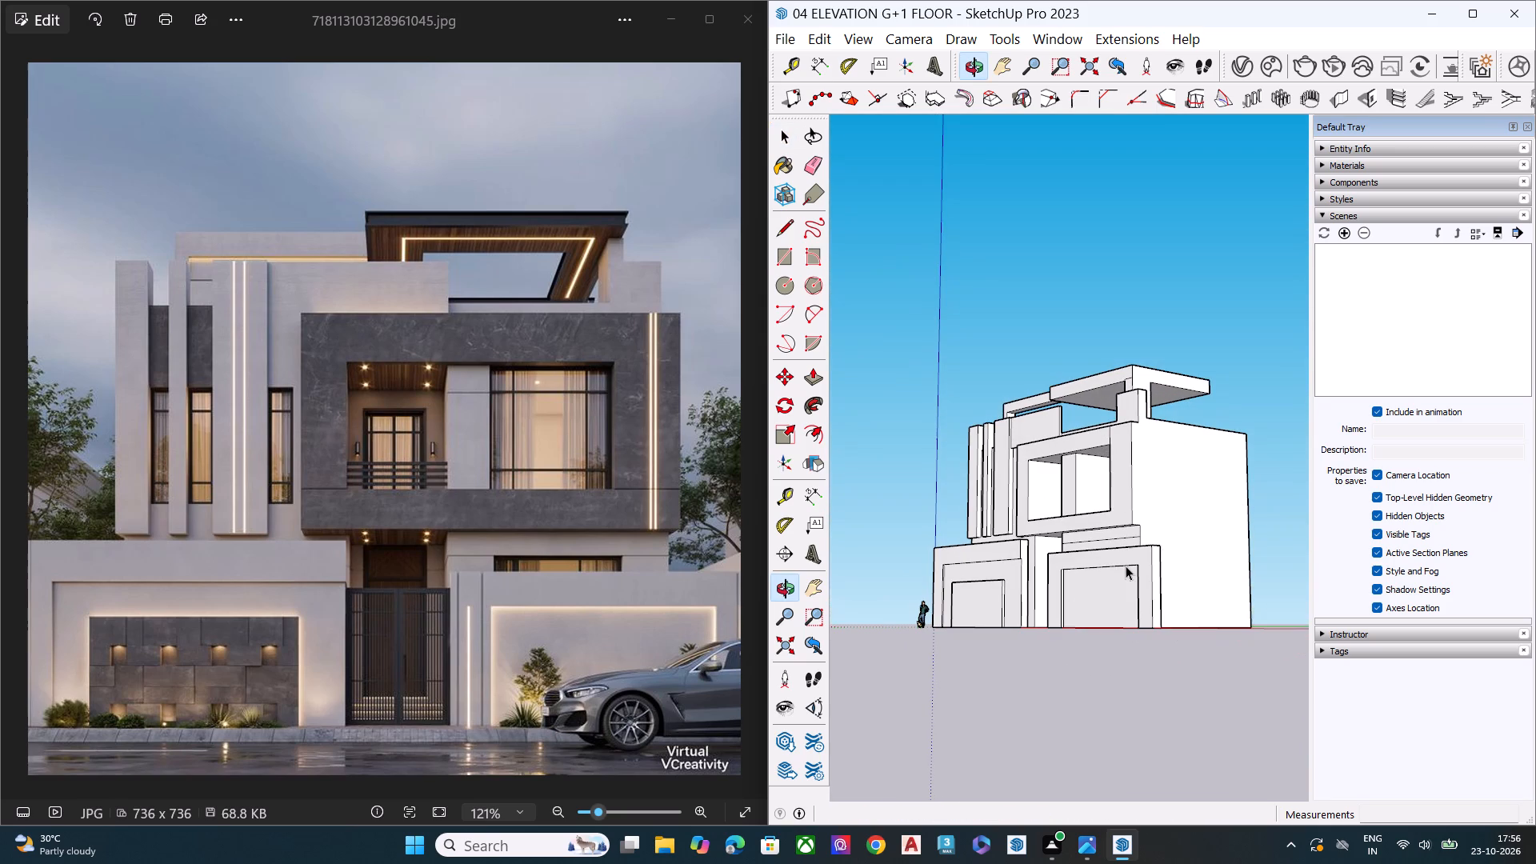
pyautogui.scroll(1, 1126, 566)
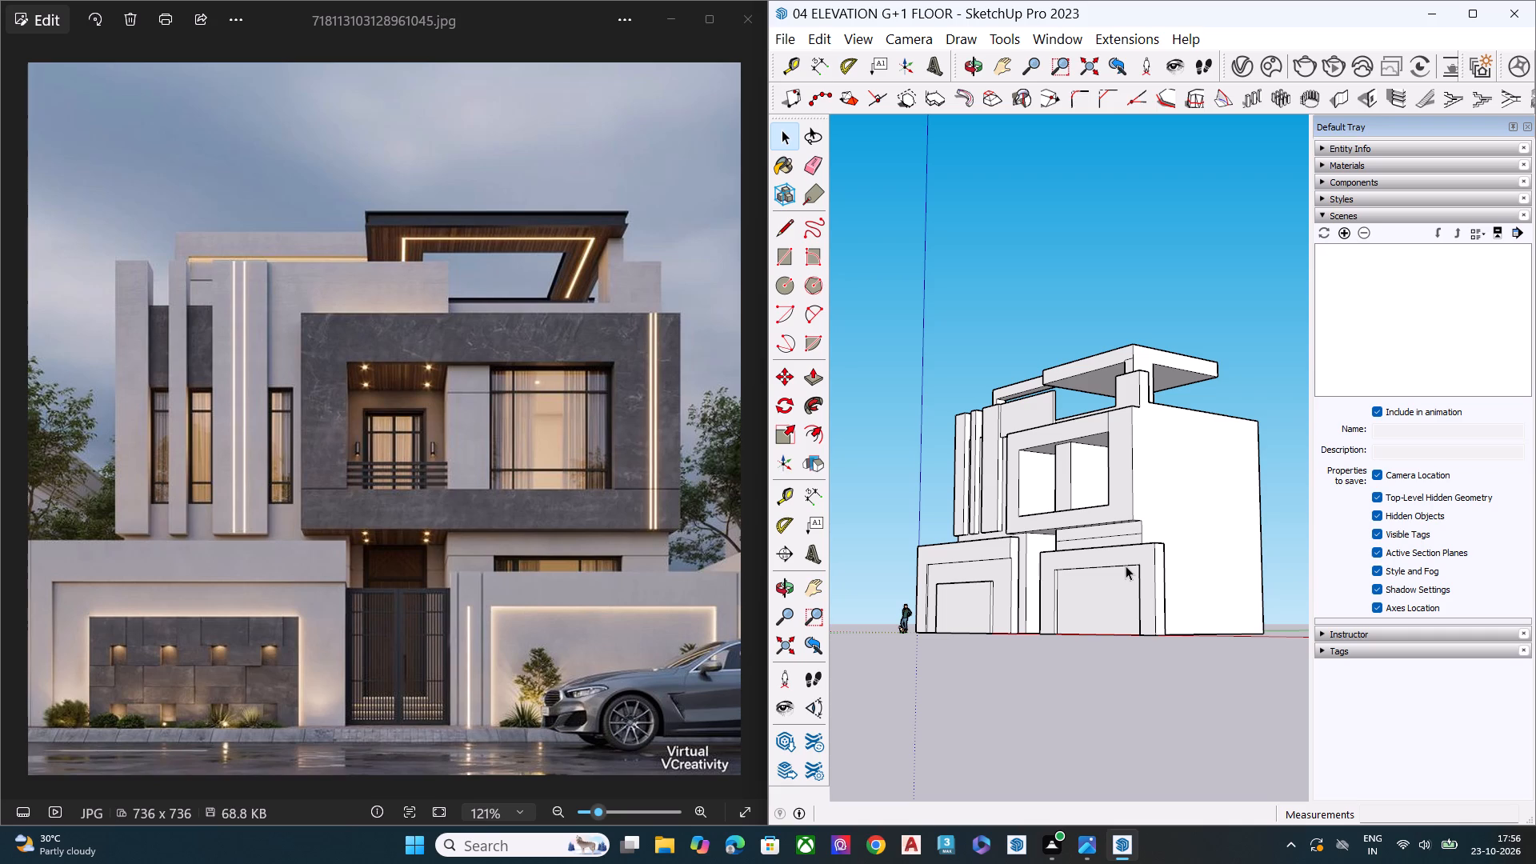
pyautogui.scroll(7, 1126, 566)
pyautogui.scroll(-3, 1117, 575)
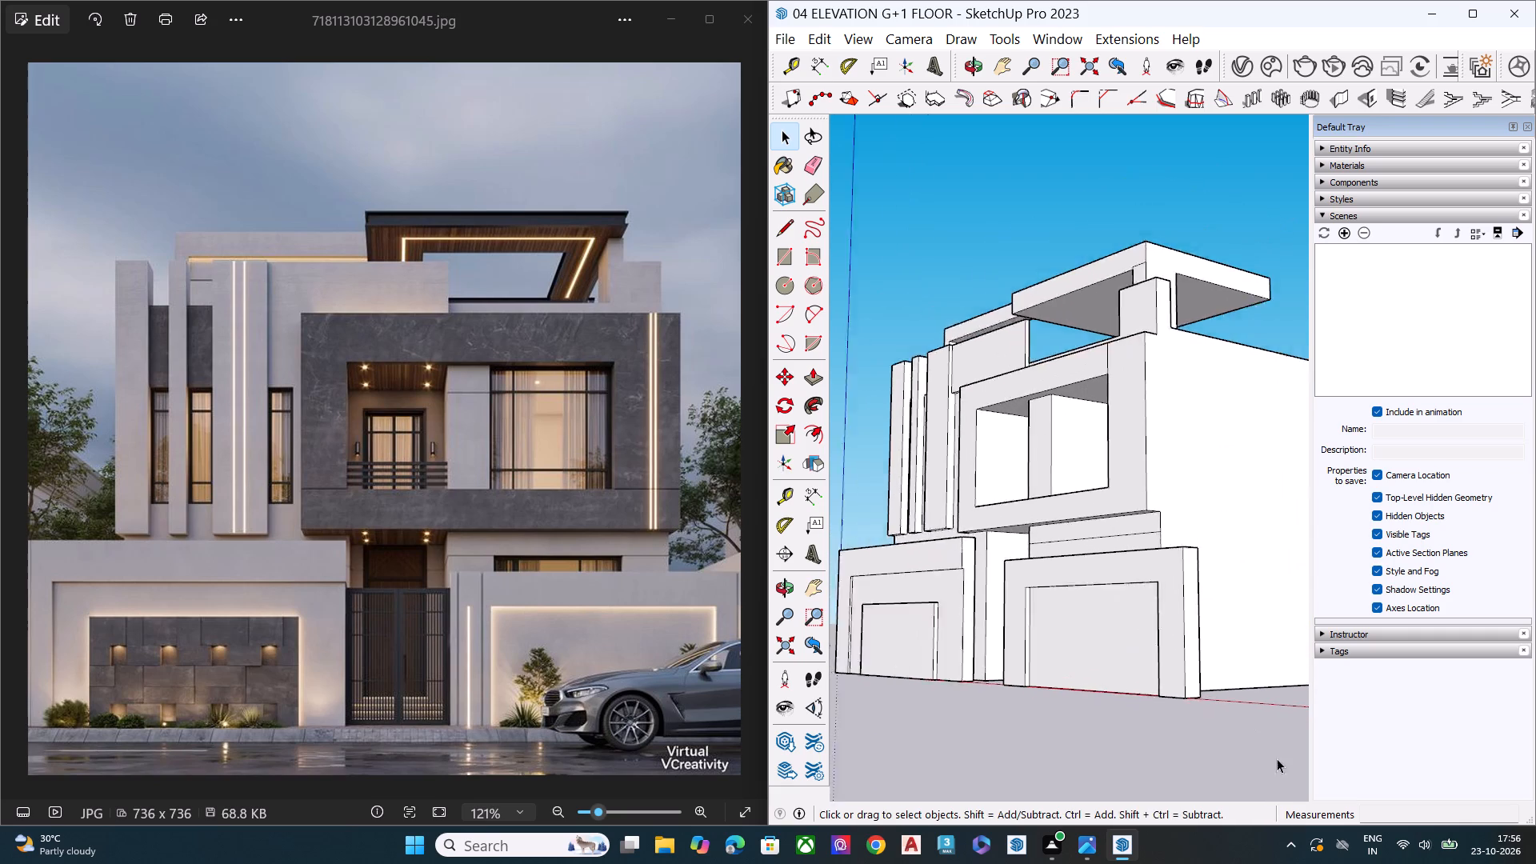
pyautogui.scroll(-2, 1277, 758)
pyautogui.moveTo(1144, 748); pyautogui.dragTo(1374, 769, button='middle')
pyautogui.scroll(6, 1292, 663)
pyautogui.scroll(-7, 1082, 572)
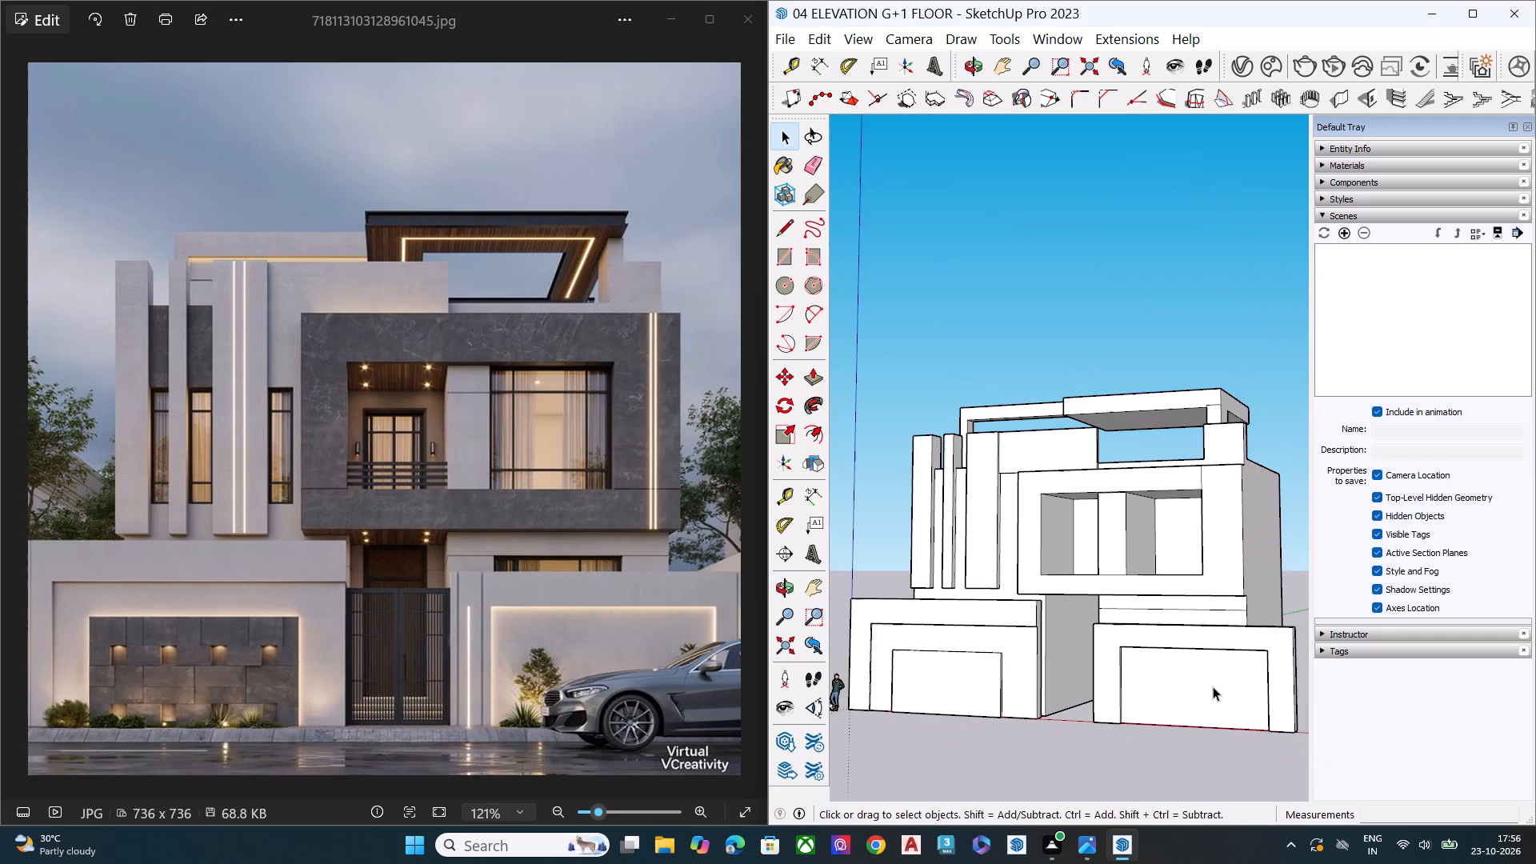
pyautogui.scroll(-5, 1213, 686)
pyautogui.moveTo(1142, 715); pyautogui.dragTo(1229, 606, button='middle')
pyautogui.press('space')
pyautogui.scroll(4, 1226, 603)
pyautogui.scroll(-1, 1042, 548)
pyautogui.scroll(5, 1042, 548)
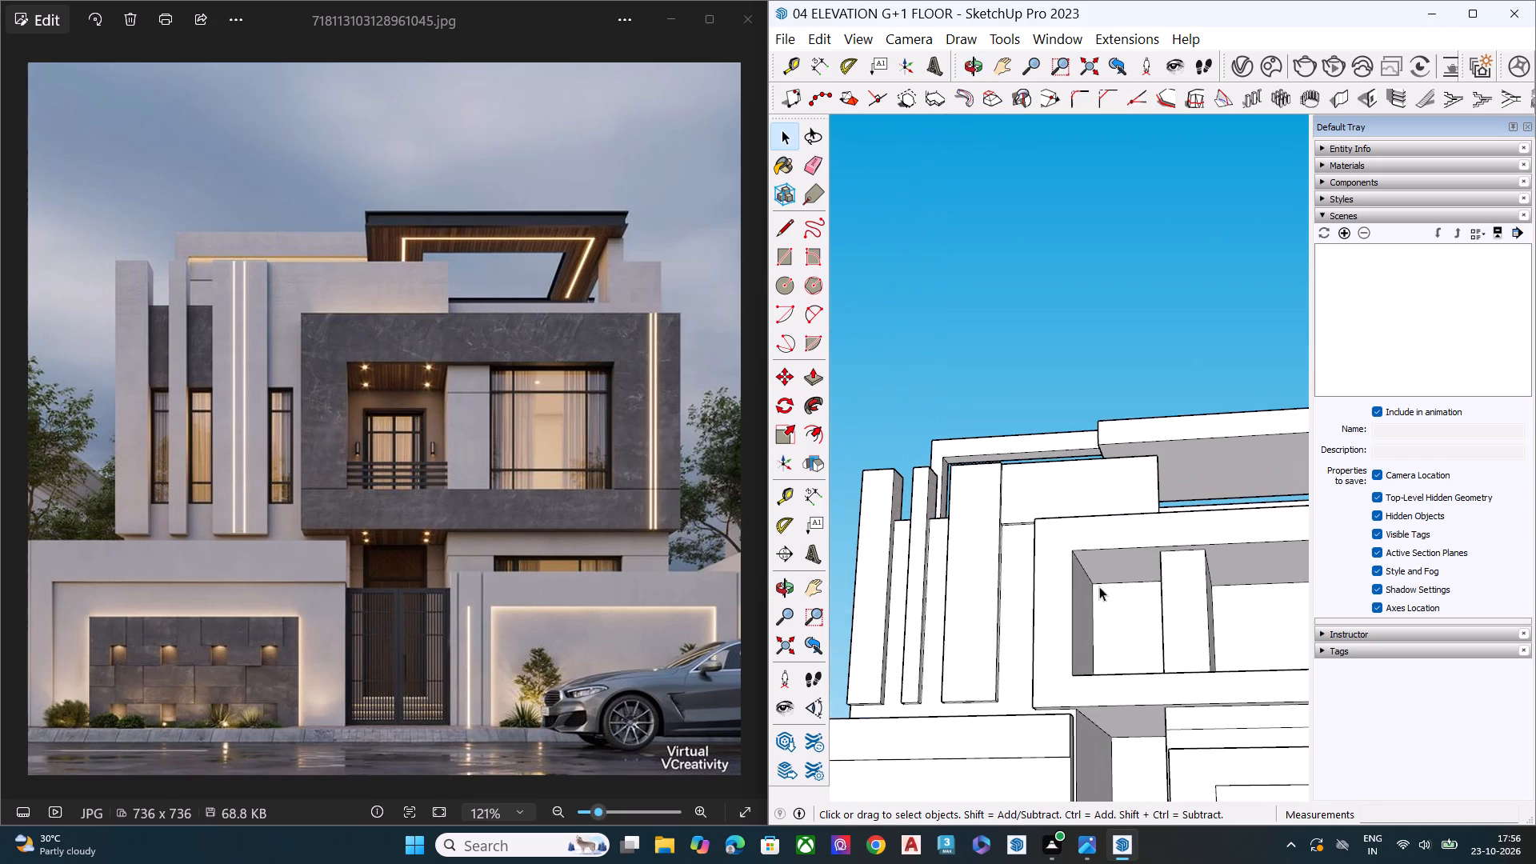
pyautogui.scroll(-8, 1018, 562)
pyautogui.moveTo(1133, 623); pyautogui.dragTo(1233, 698, button='middle')
pyautogui.scroll(5, 880, 503)
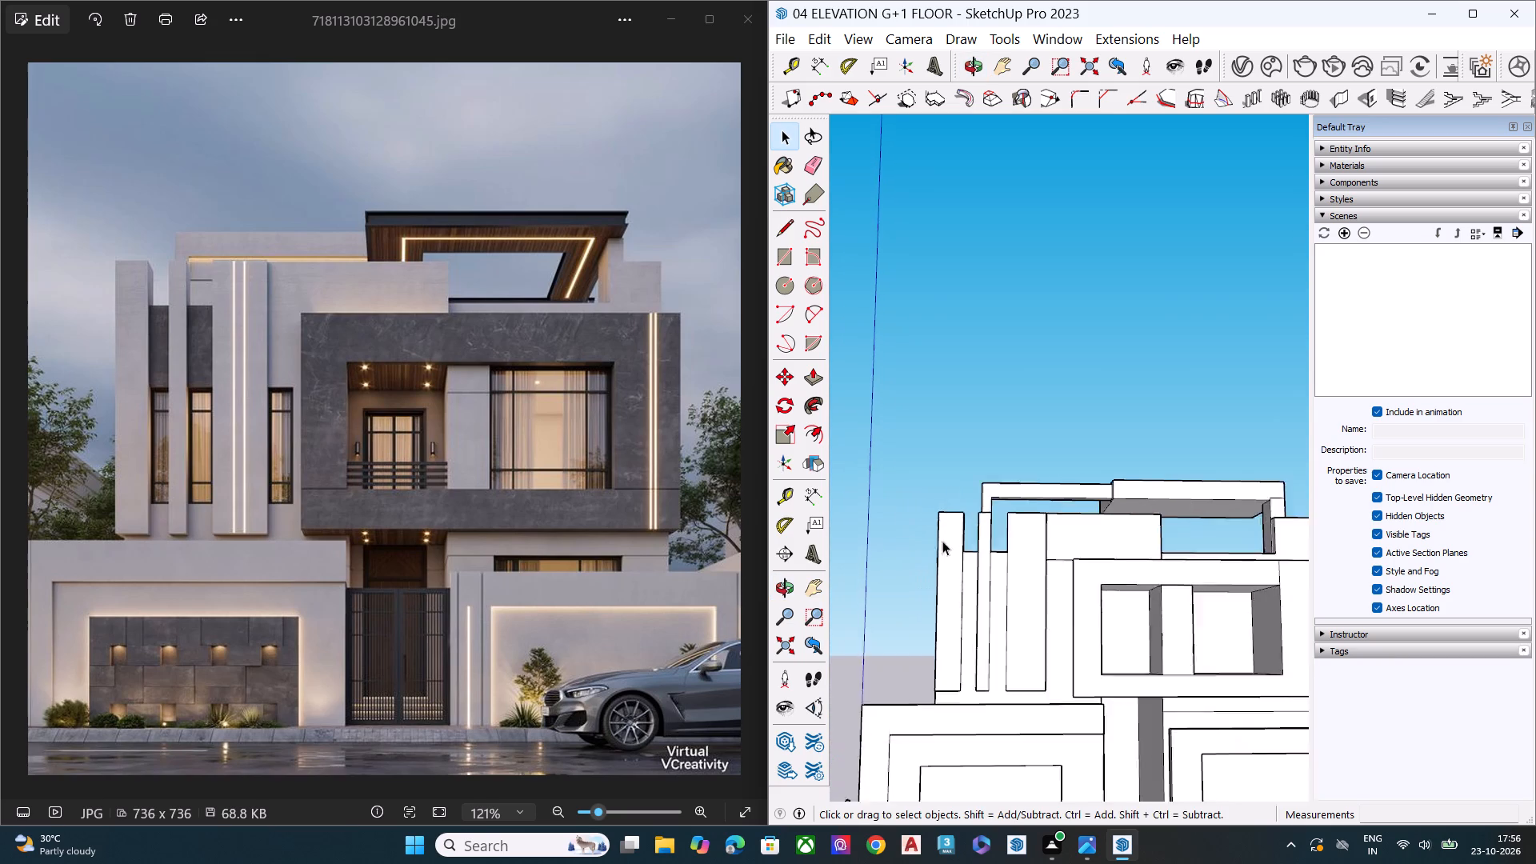
pyautogui.scroll(4, 942, 541)
pyautogui.moveTo(1068, 642); pyautogui.dragTo(1031, 674, button='middle')
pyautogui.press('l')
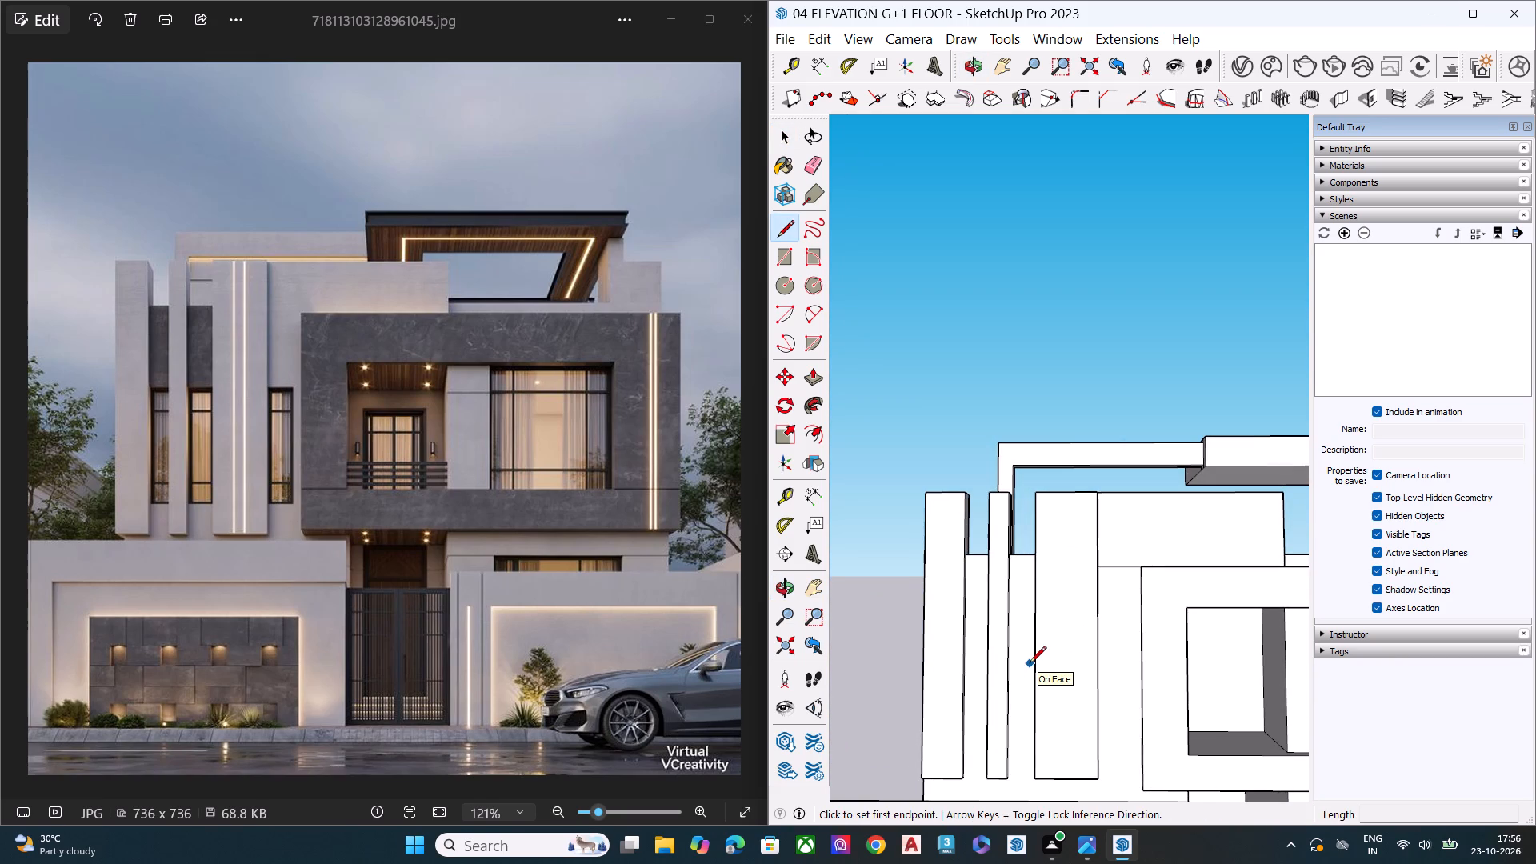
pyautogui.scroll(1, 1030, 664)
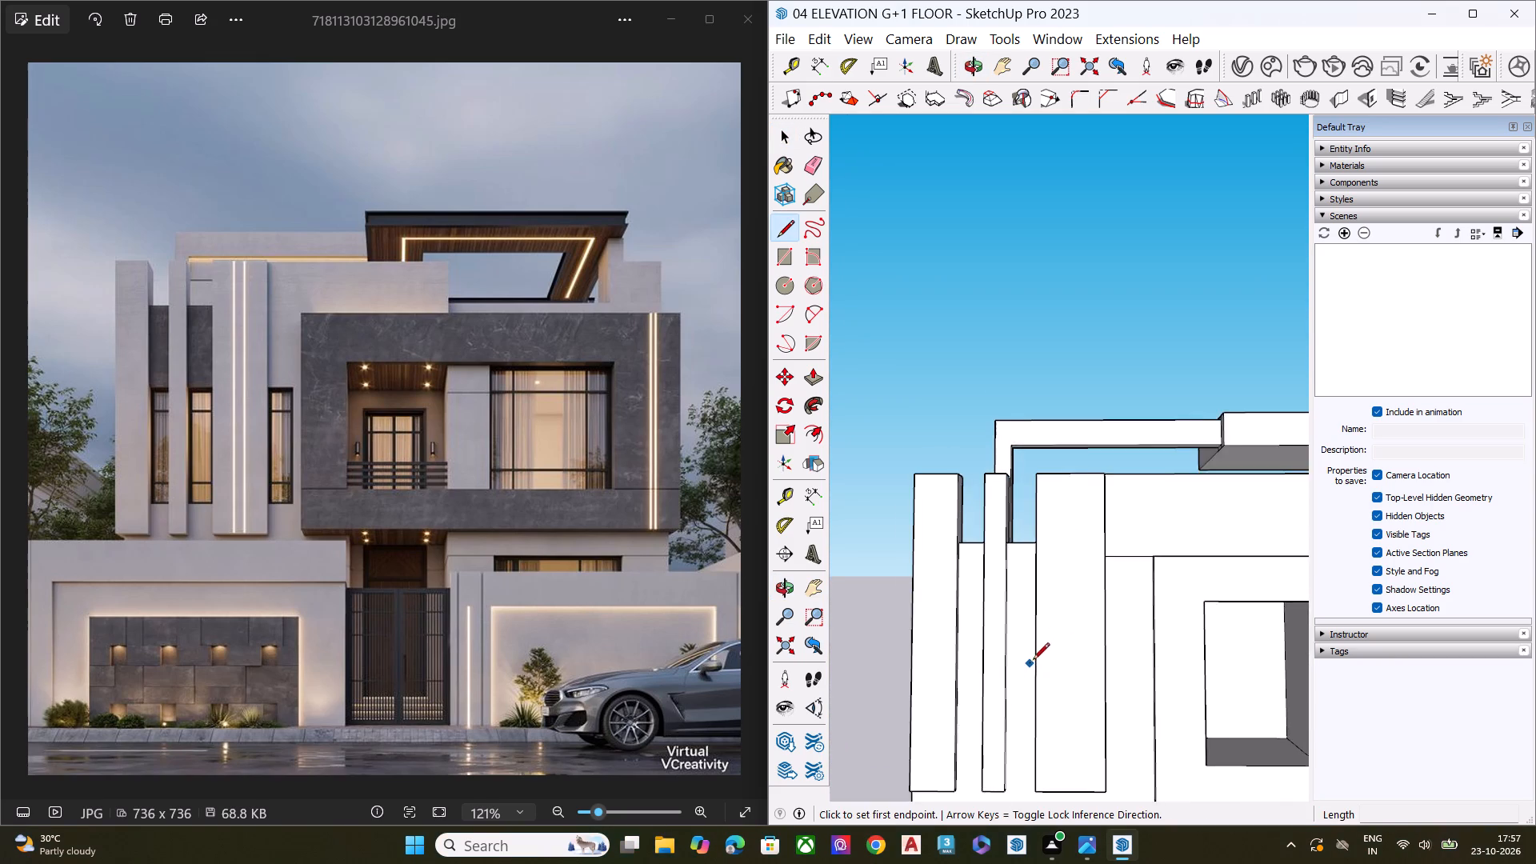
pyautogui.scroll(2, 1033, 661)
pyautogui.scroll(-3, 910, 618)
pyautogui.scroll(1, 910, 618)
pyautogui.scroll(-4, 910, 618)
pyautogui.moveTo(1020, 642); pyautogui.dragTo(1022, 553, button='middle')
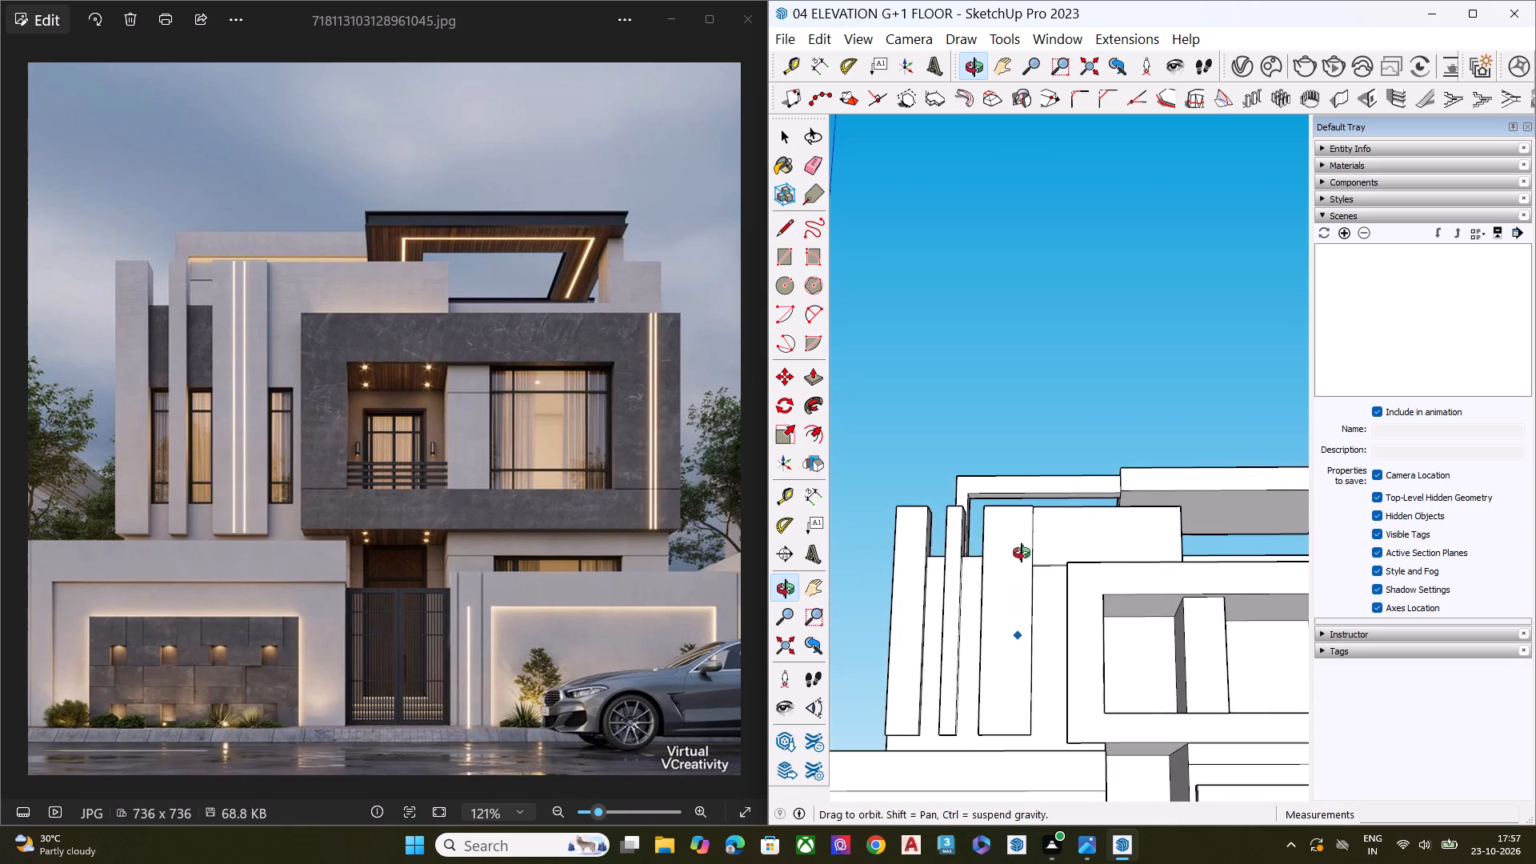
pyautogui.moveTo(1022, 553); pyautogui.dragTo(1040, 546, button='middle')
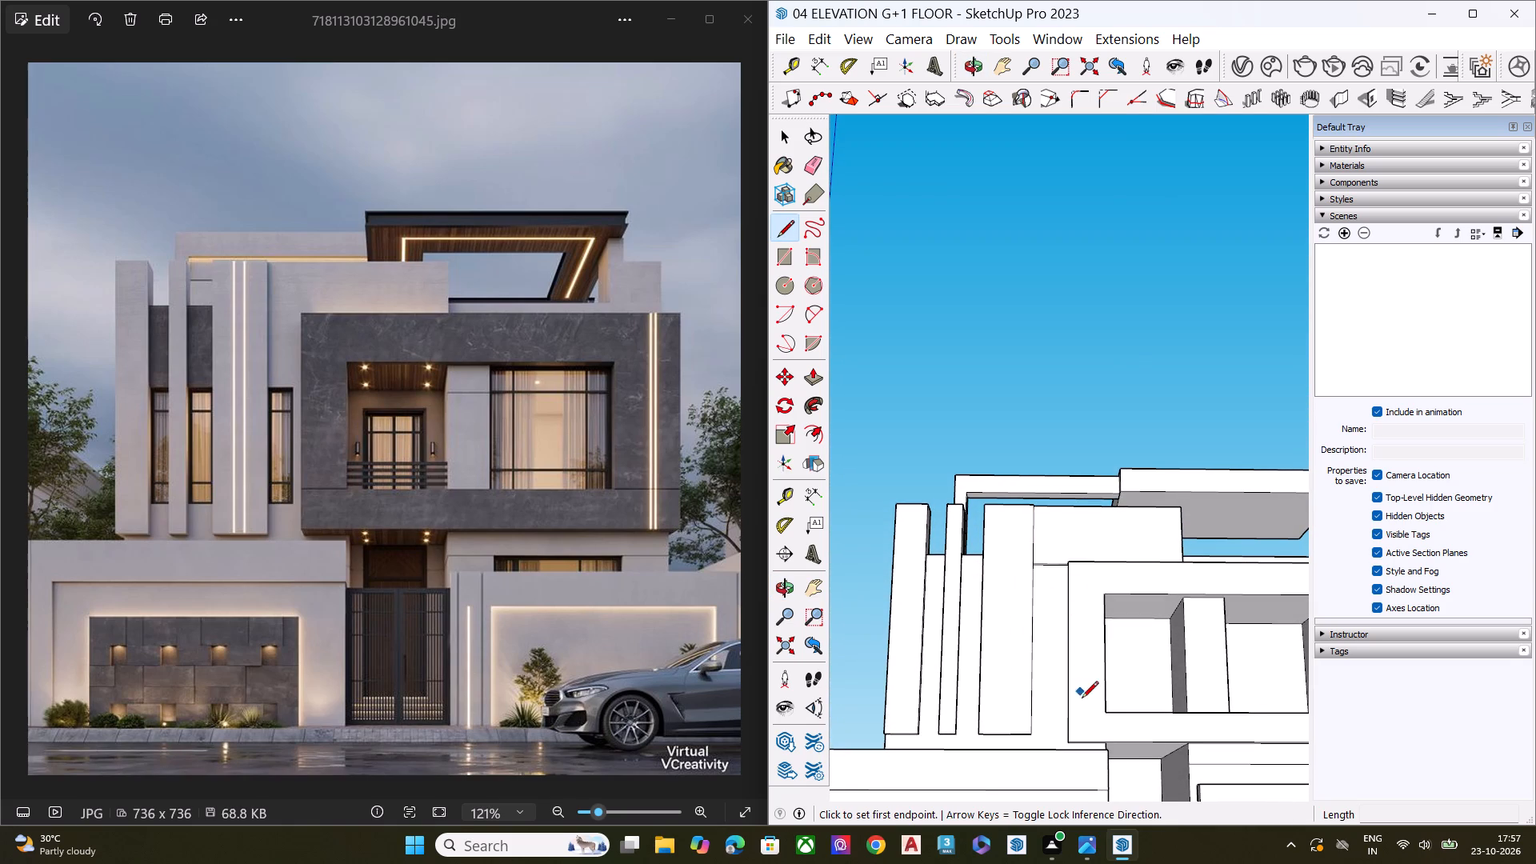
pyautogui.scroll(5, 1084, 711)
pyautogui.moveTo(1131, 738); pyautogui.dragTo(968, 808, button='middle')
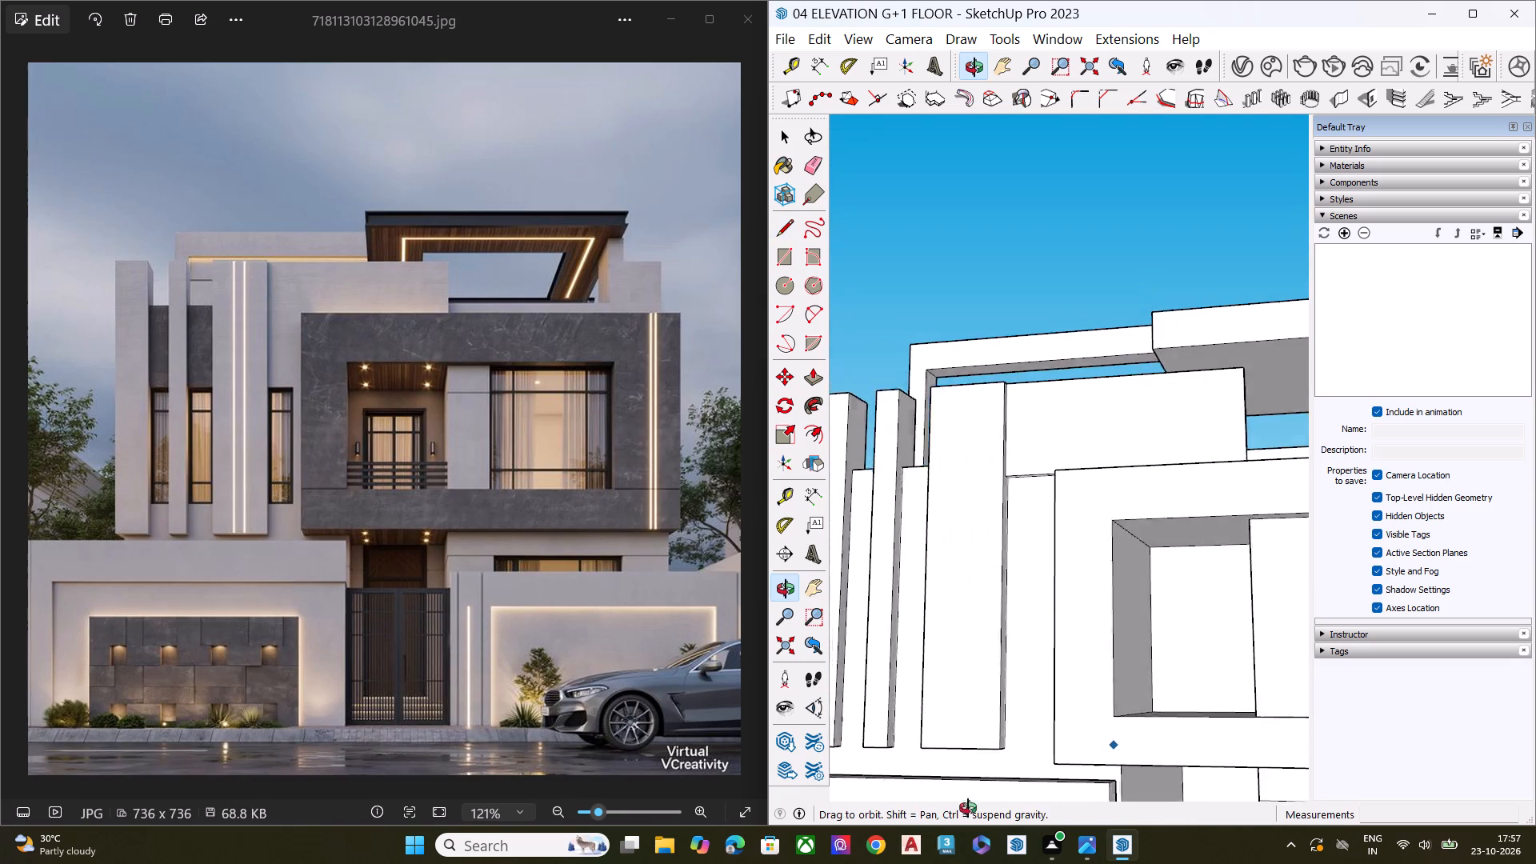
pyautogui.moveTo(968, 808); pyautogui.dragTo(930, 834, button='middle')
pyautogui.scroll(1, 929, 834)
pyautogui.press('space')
# Push/Pull the balcony floor face inside the left upper-floor opening slightly upward.
pyautogui.click(1190, 718)
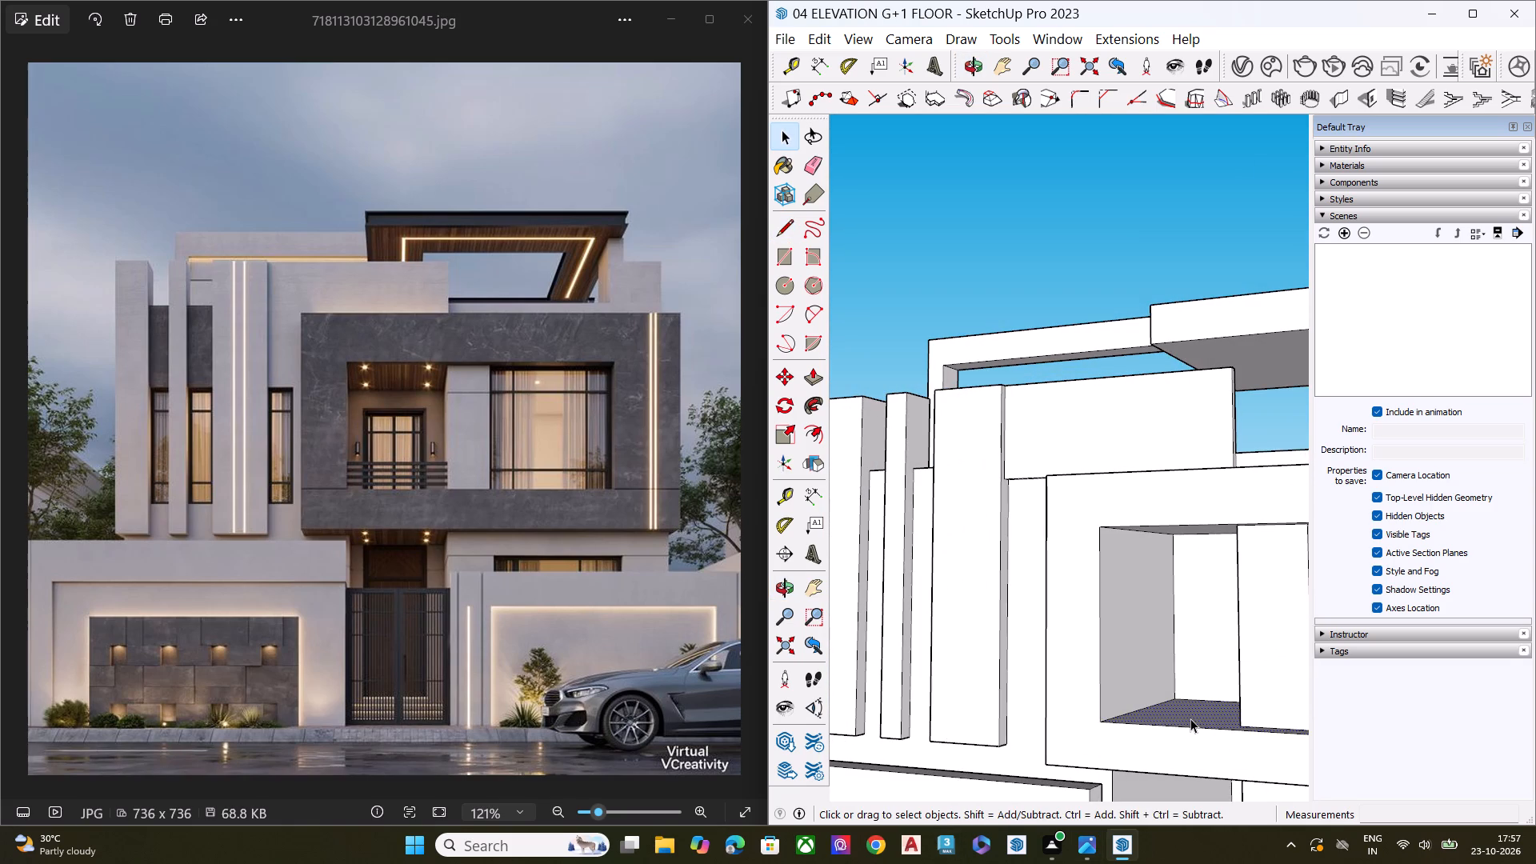
pyautogui.press('p')
pyautogui.click(1190, 718)
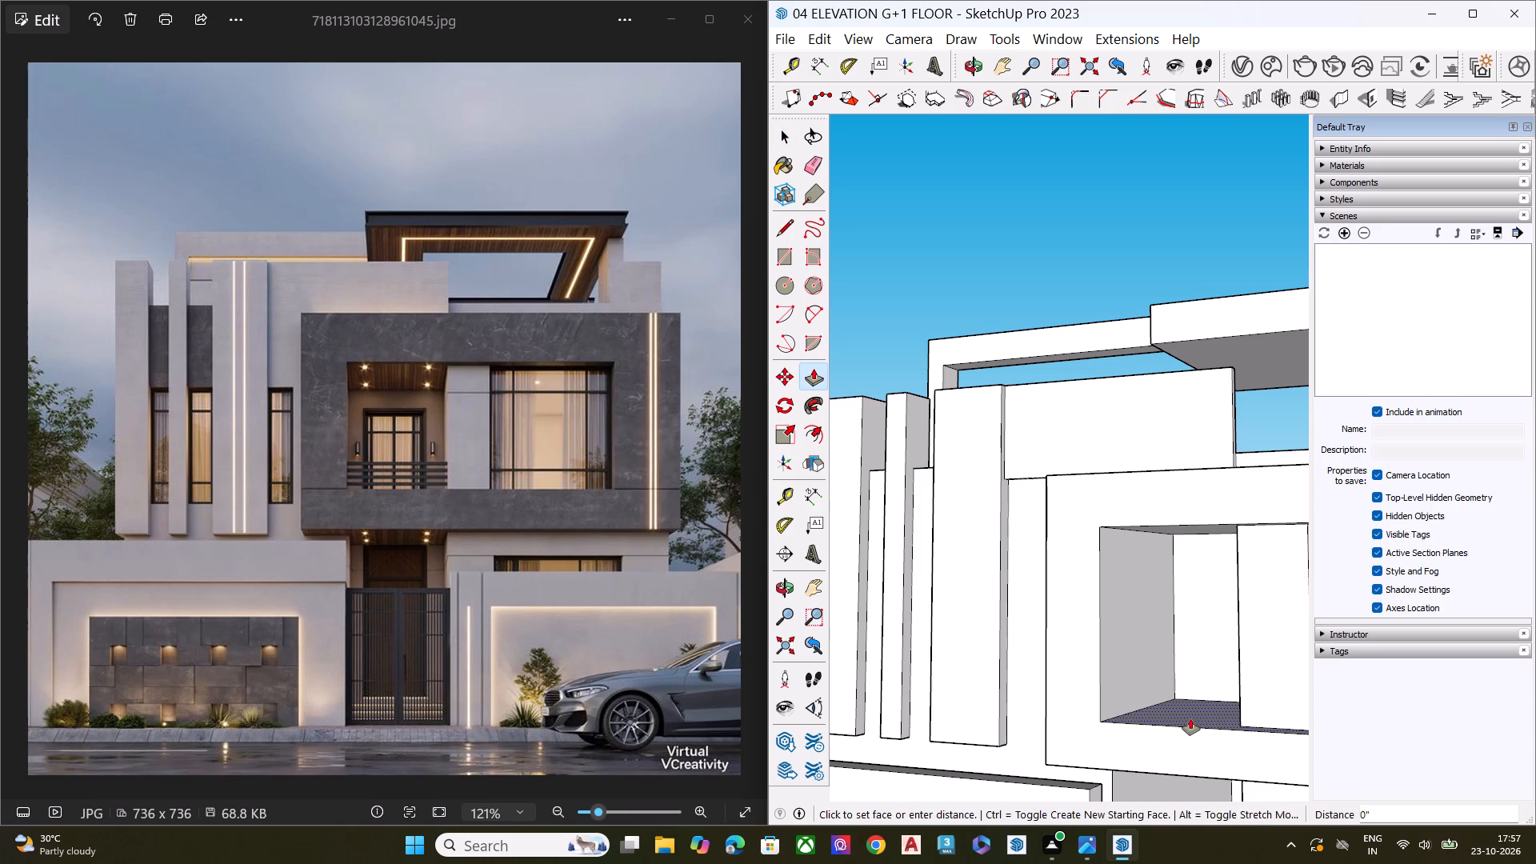
pyautogui.click(1193, 714)
pyautogui.press('space')
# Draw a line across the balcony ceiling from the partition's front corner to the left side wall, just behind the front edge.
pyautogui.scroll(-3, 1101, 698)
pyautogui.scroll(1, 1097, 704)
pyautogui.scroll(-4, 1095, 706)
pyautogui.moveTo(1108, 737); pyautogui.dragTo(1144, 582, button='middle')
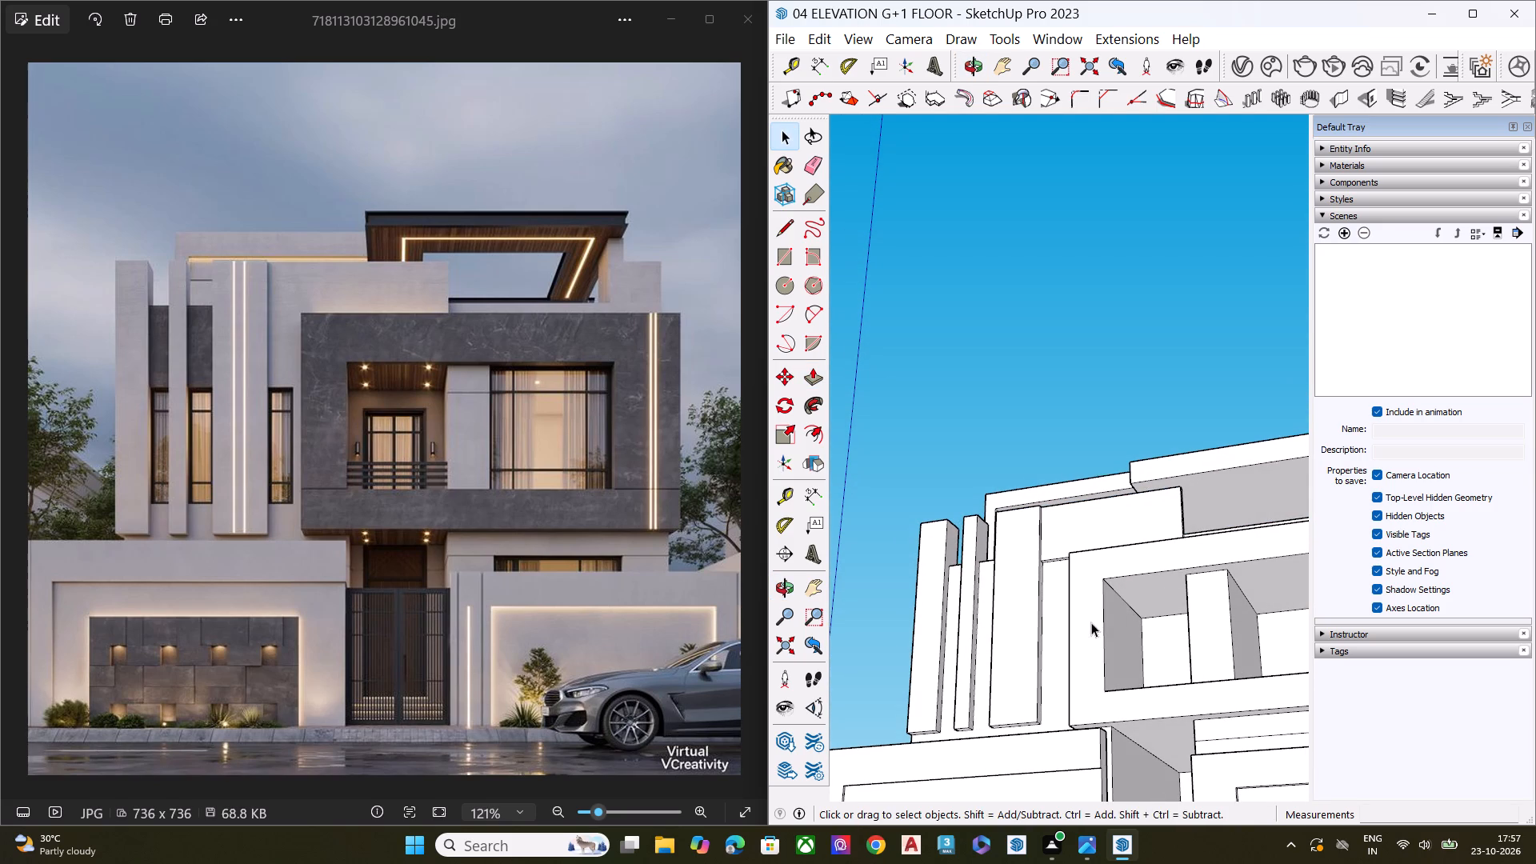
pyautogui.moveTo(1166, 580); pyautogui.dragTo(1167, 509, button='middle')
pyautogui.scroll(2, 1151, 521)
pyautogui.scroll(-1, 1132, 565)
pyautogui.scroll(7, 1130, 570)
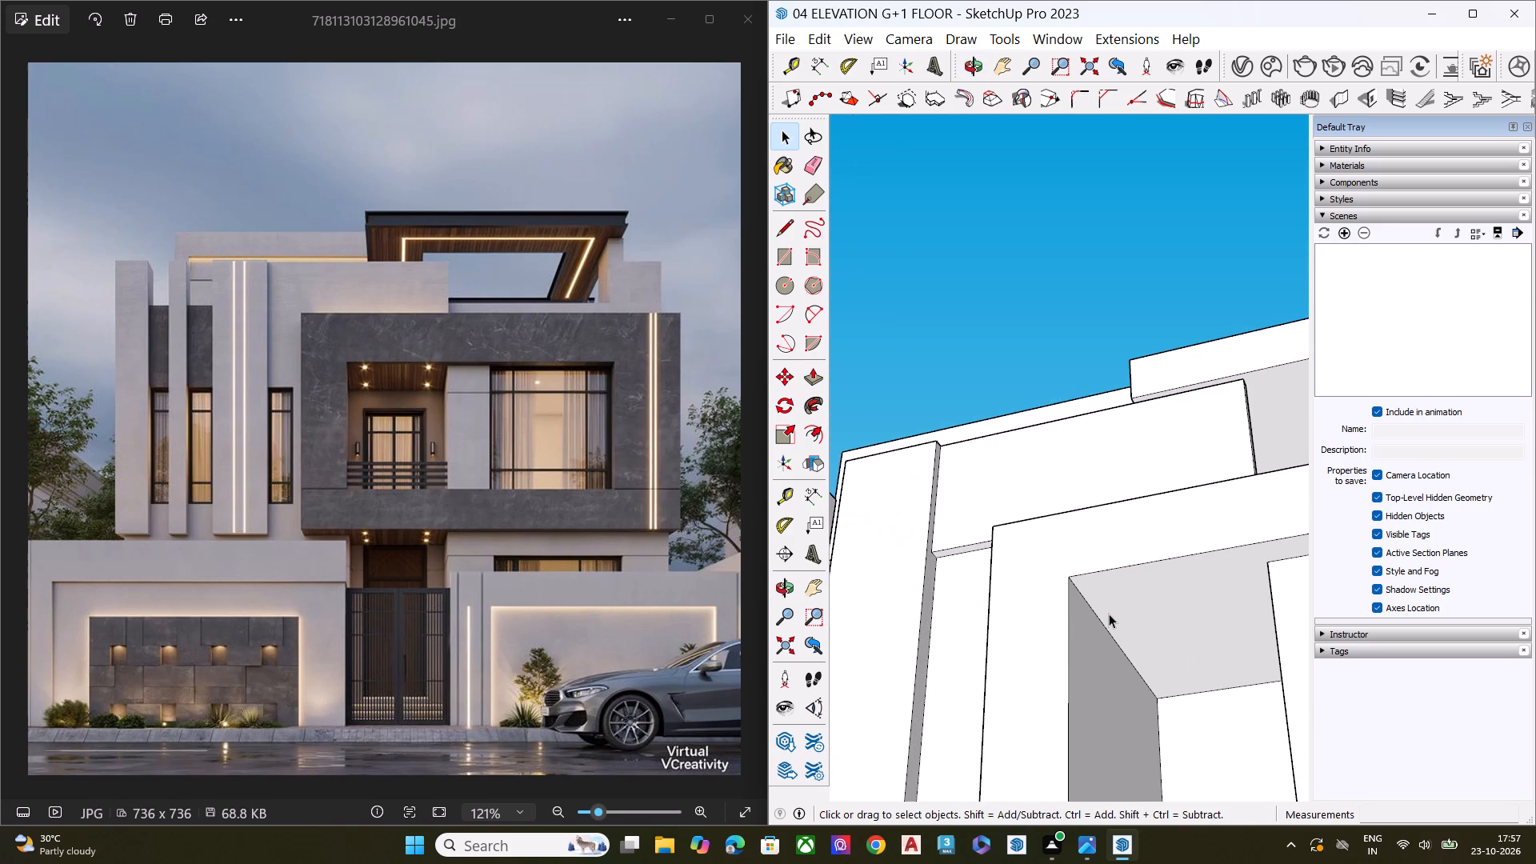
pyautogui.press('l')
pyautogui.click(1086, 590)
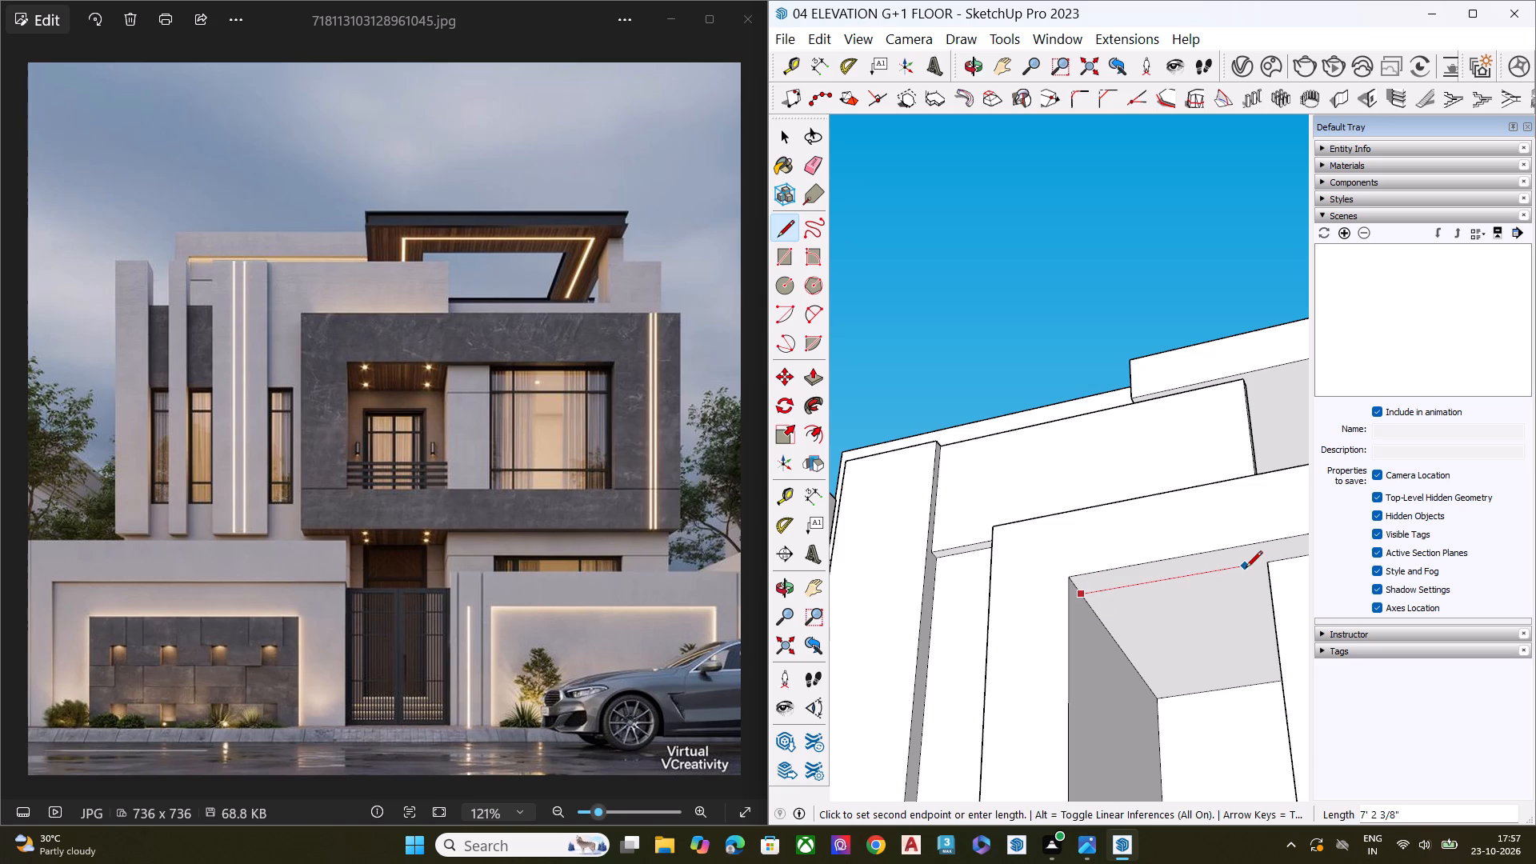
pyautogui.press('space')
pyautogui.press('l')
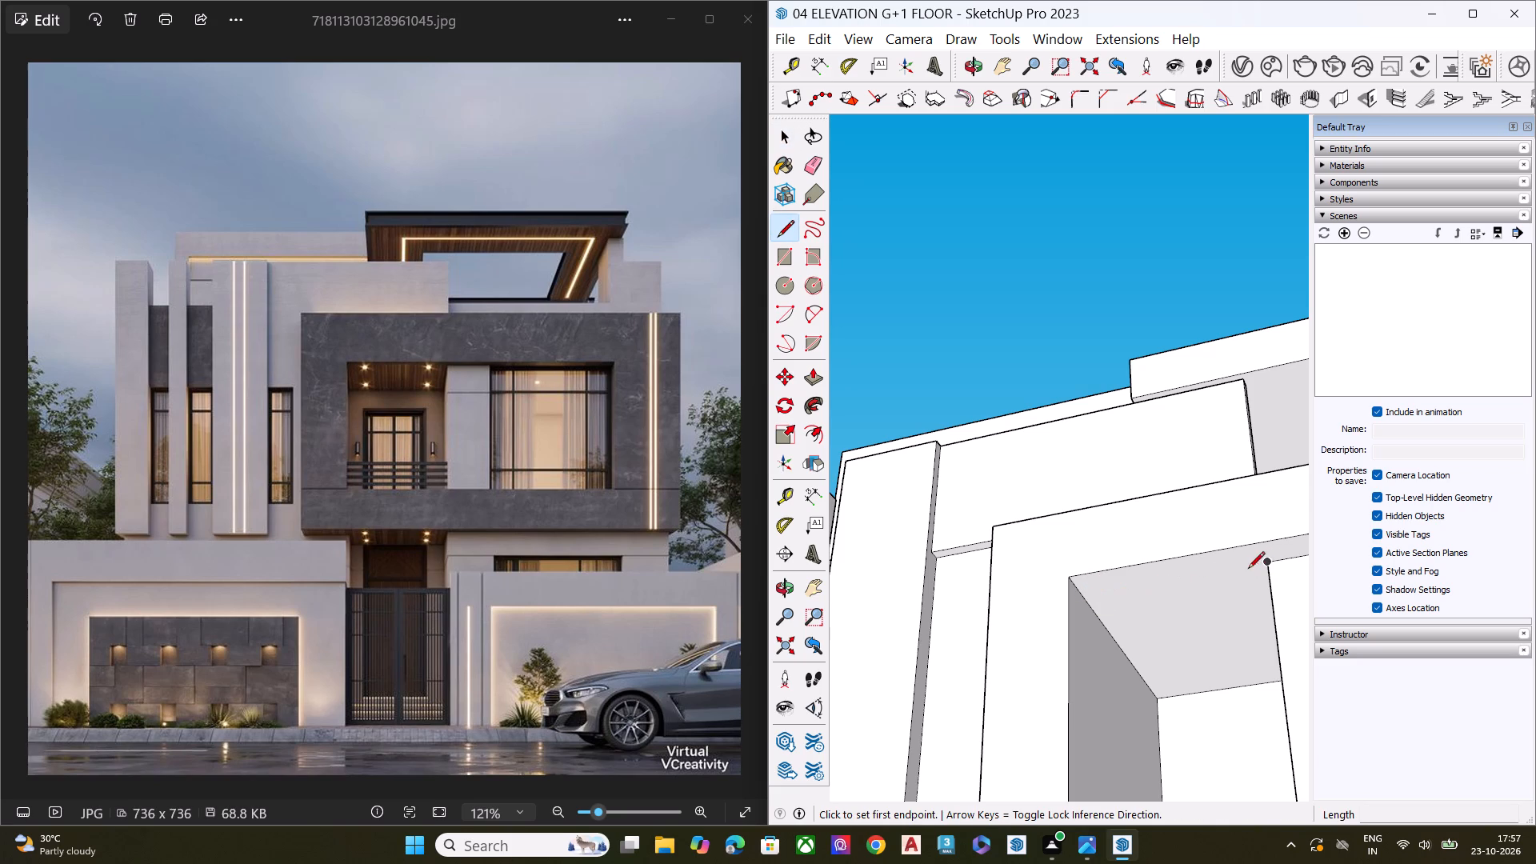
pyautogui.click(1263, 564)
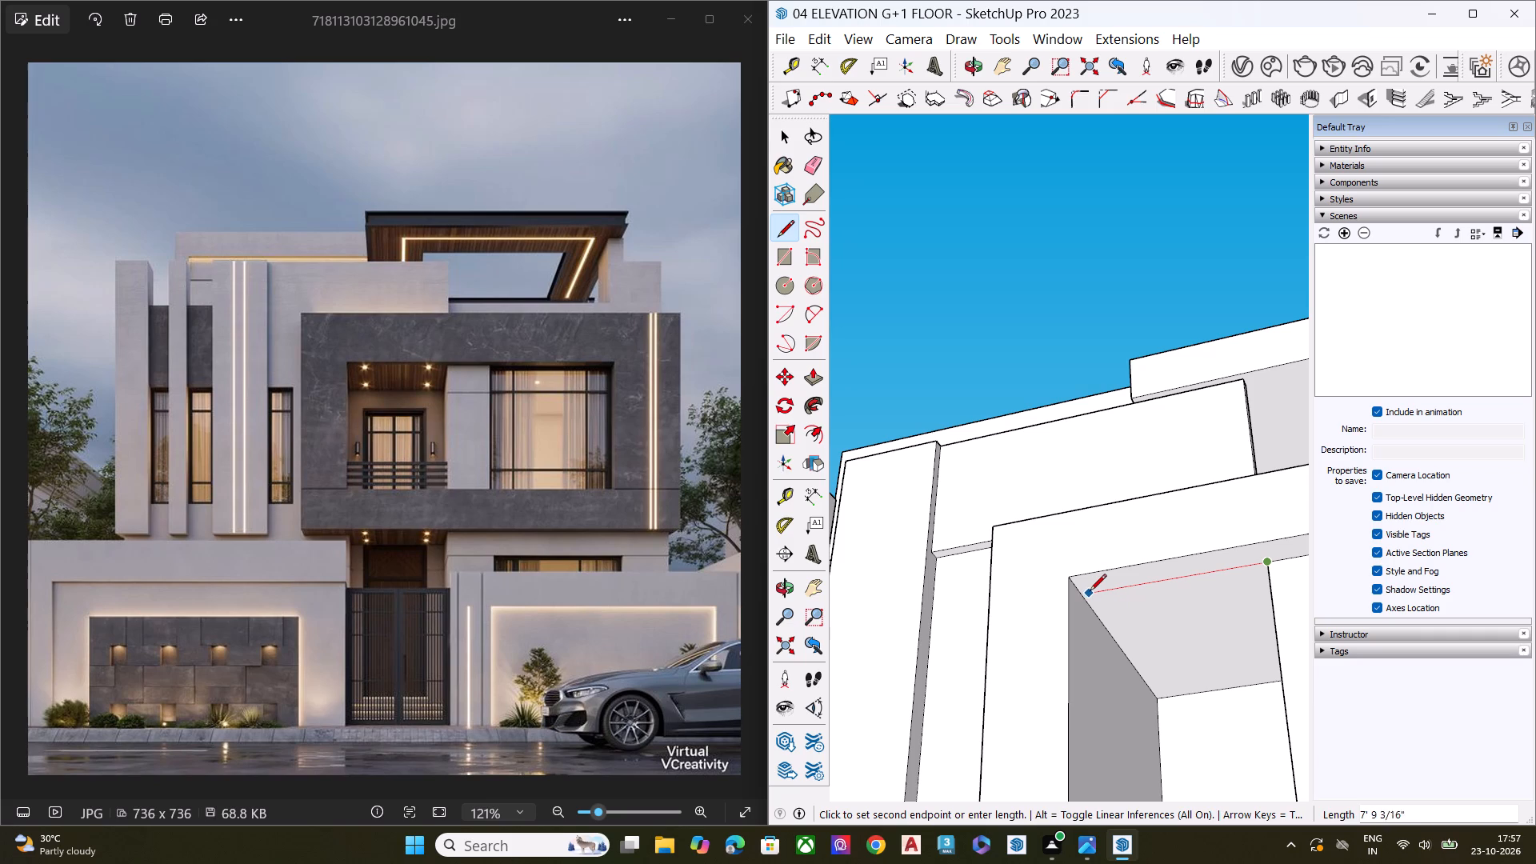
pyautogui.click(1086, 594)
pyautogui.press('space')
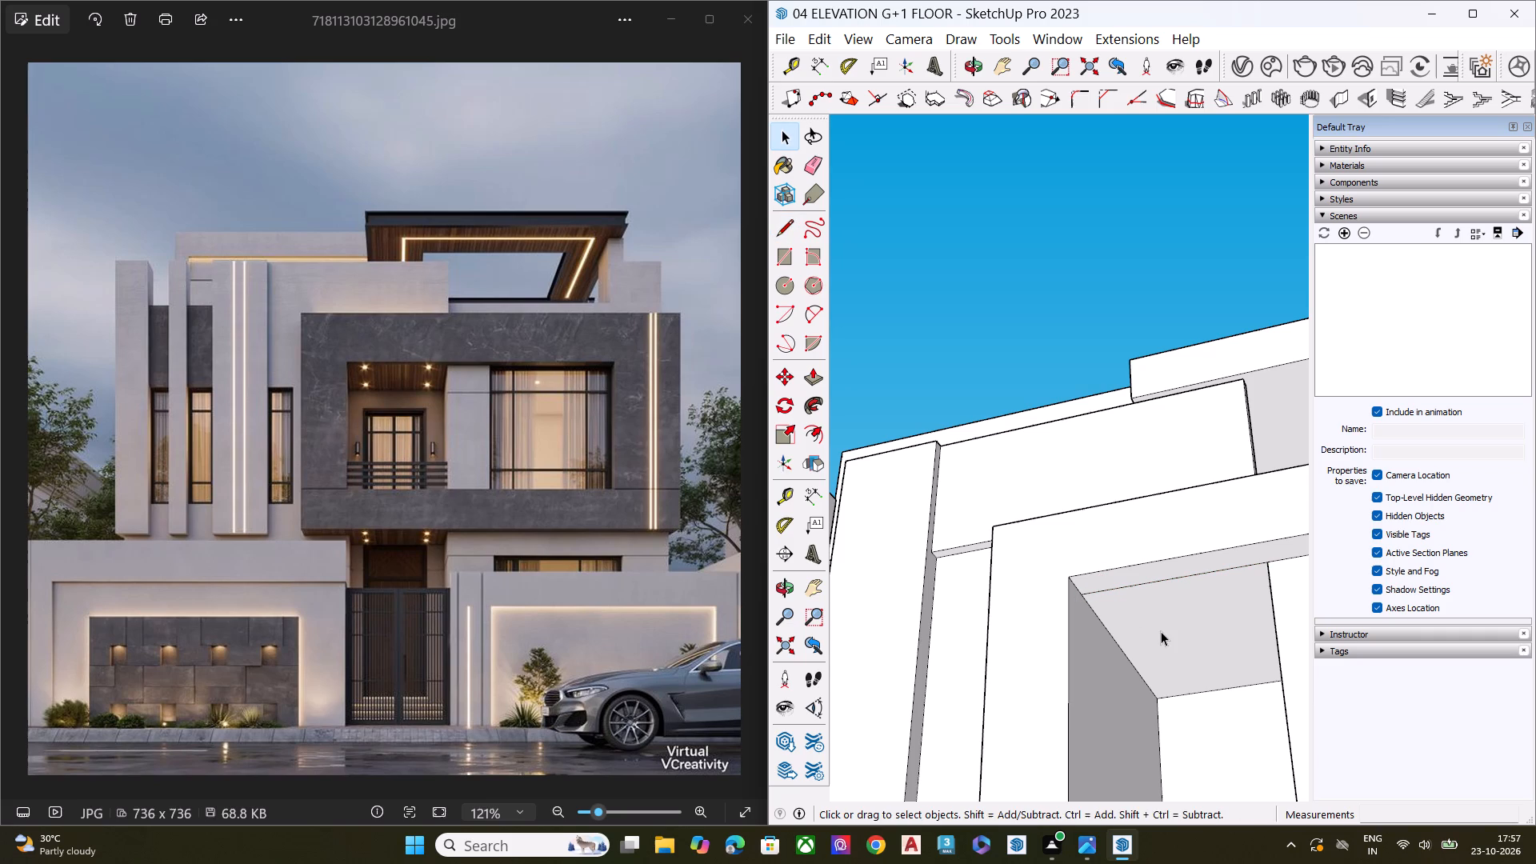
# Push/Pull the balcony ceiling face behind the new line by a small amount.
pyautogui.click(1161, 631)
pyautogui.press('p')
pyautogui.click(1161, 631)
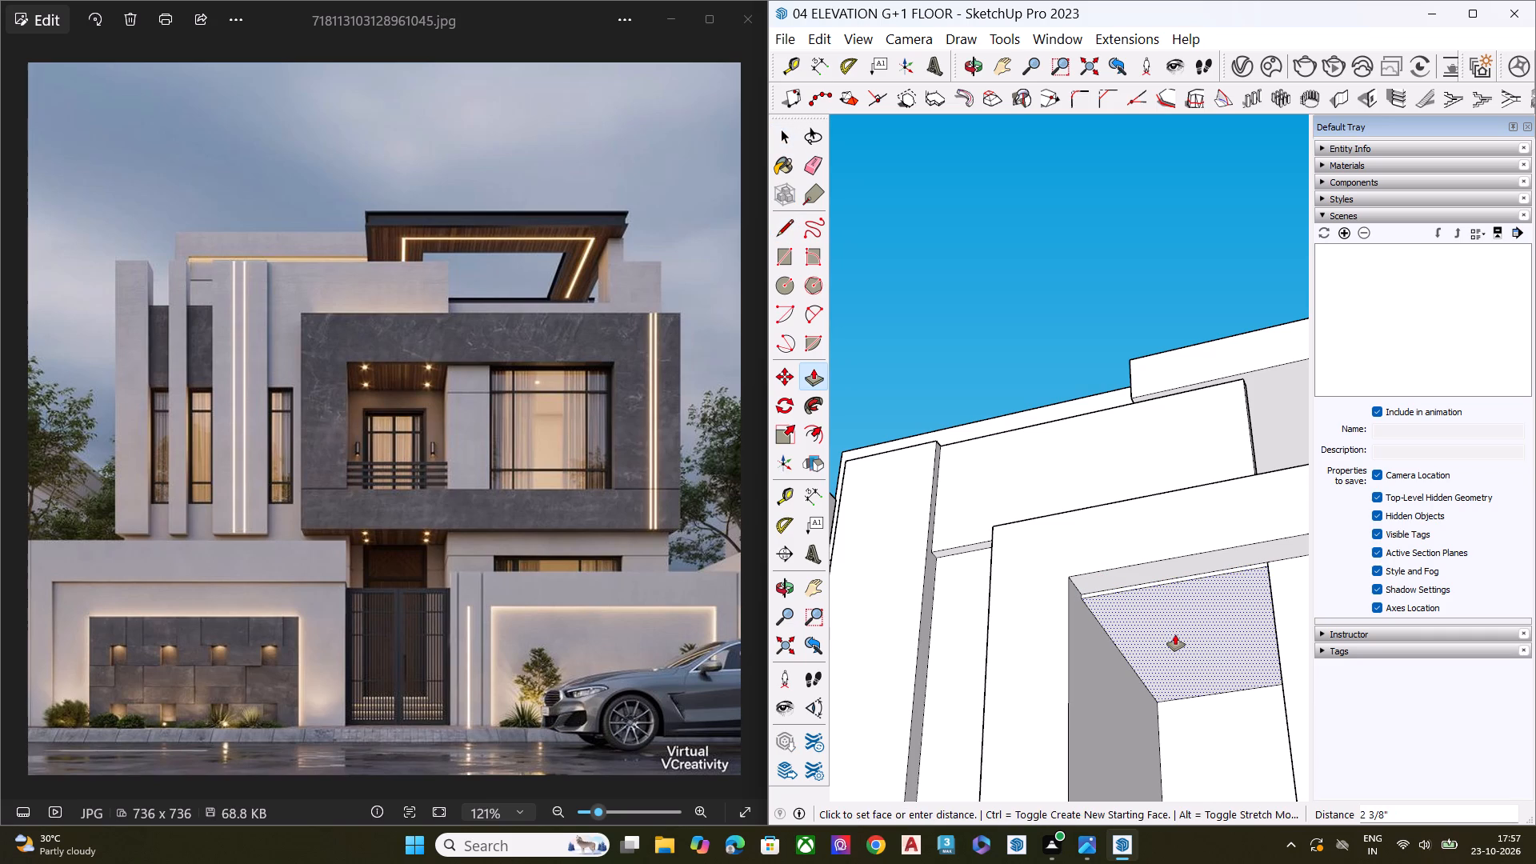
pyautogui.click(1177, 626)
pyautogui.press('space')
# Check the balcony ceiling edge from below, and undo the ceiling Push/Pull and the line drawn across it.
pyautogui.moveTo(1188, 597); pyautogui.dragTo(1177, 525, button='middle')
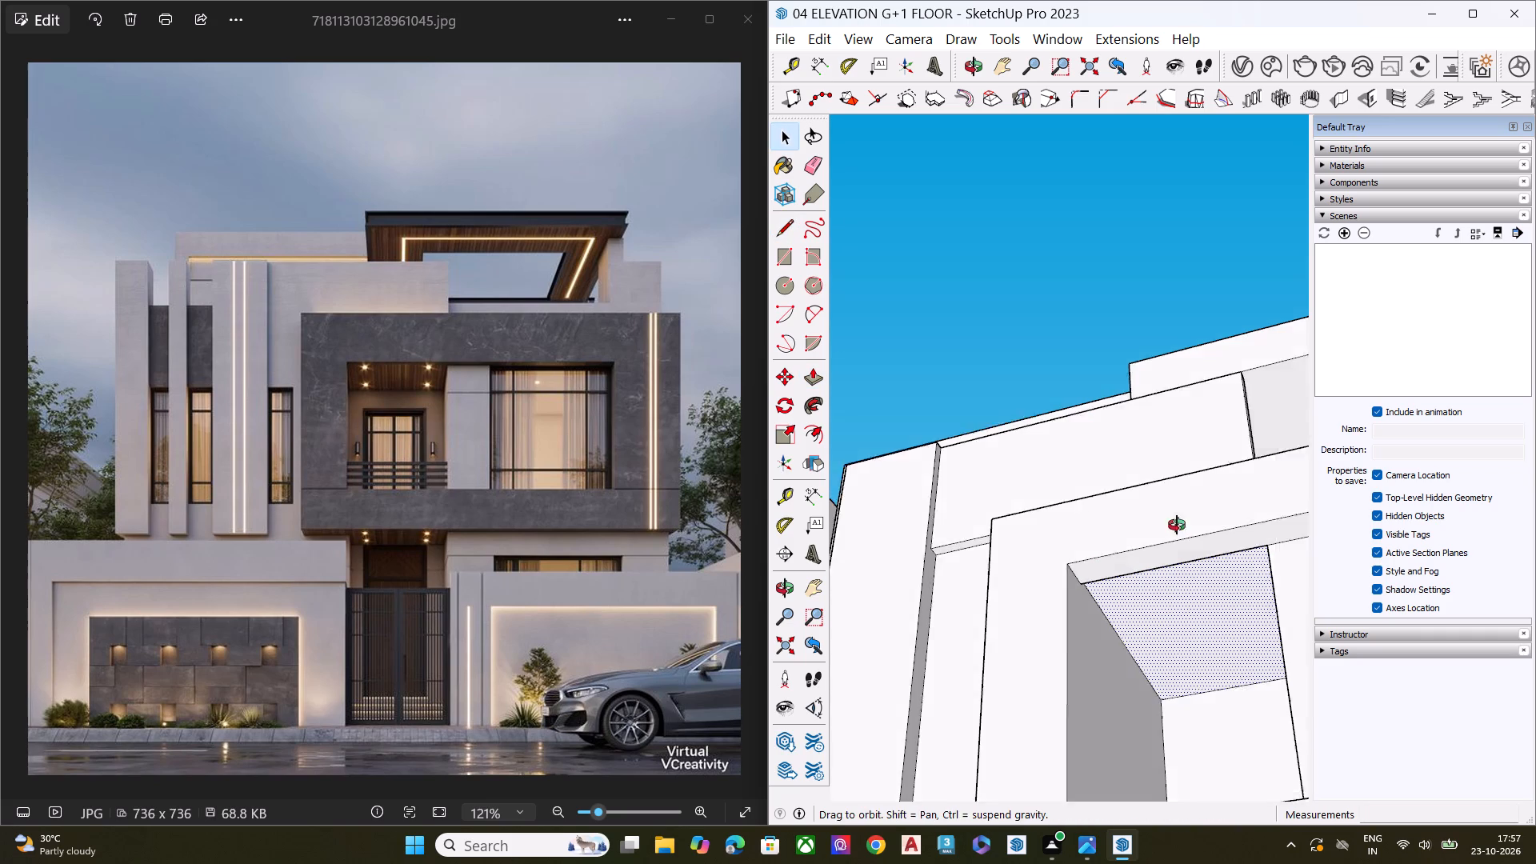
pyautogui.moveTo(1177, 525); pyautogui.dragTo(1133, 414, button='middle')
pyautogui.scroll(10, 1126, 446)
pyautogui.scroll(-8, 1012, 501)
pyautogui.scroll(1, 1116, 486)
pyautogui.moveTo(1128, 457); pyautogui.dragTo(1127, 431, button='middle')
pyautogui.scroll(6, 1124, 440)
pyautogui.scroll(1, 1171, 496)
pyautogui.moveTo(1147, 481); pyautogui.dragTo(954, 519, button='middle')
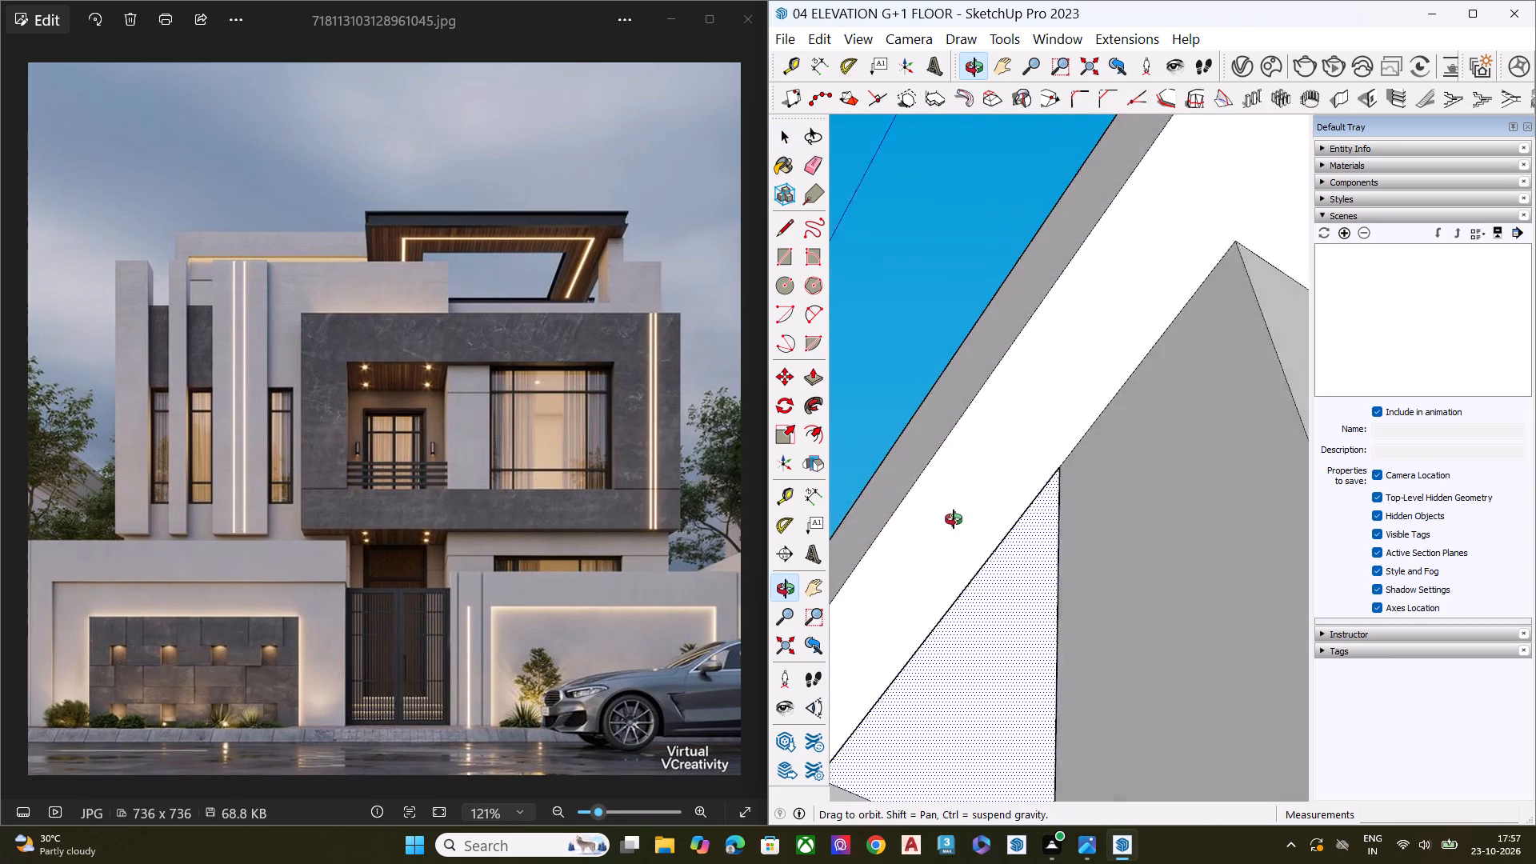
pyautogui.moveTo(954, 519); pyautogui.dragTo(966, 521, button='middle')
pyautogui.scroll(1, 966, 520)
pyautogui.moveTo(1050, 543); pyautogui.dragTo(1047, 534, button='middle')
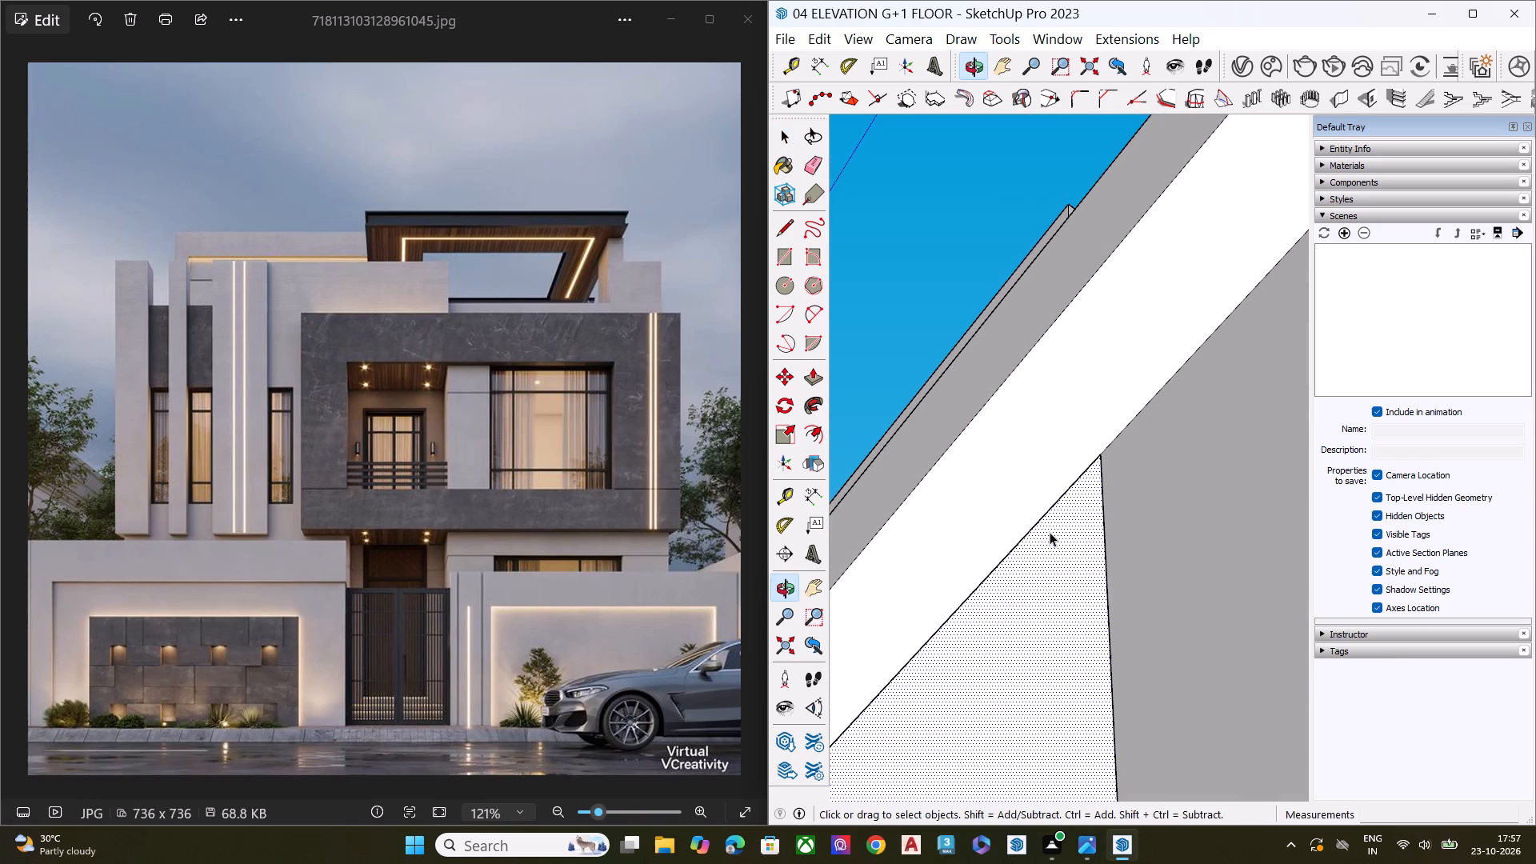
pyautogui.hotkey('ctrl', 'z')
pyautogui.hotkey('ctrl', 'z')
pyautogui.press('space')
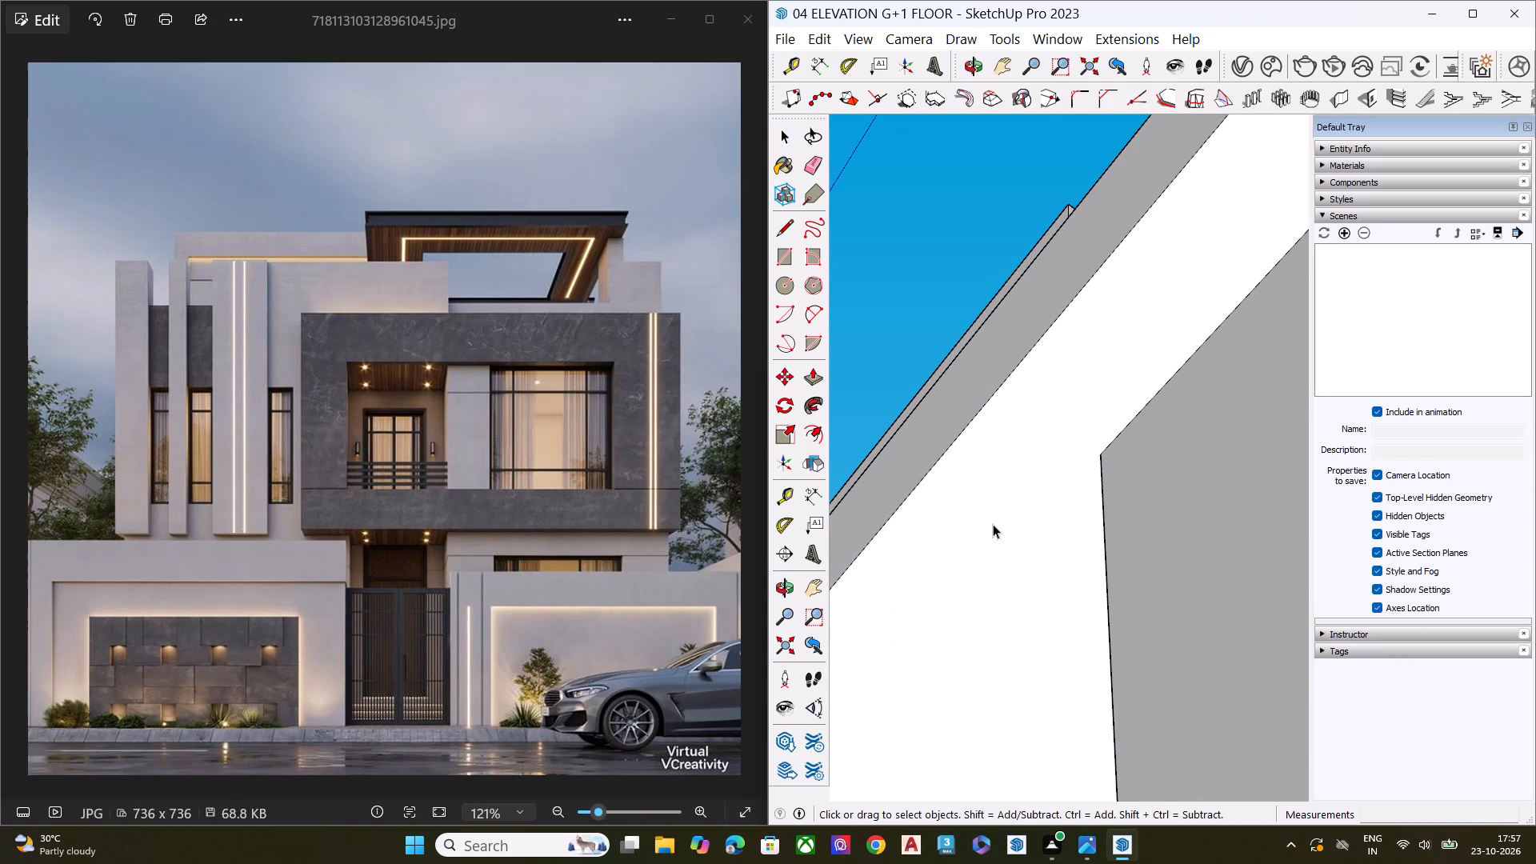
# Push/Pull the front face of the partition between the two upper-floor openings forward, stopping just behind the openings' front edge.
pyautogui.scroll(-5, 992, 524)
pyautogui.scroll(1, 1013, 544)
pyautogui.scroll(-2, 1014, 546)
pyautogui.moveTo(1018, 537); pyautogui.dragTo(1066, 487, button='middle')
pyautogui.scroll(-6, 1102, 553)
pyautogui.scroll(1, 1117, 573)
pyautogui.scroll(-2, 1118, 574)
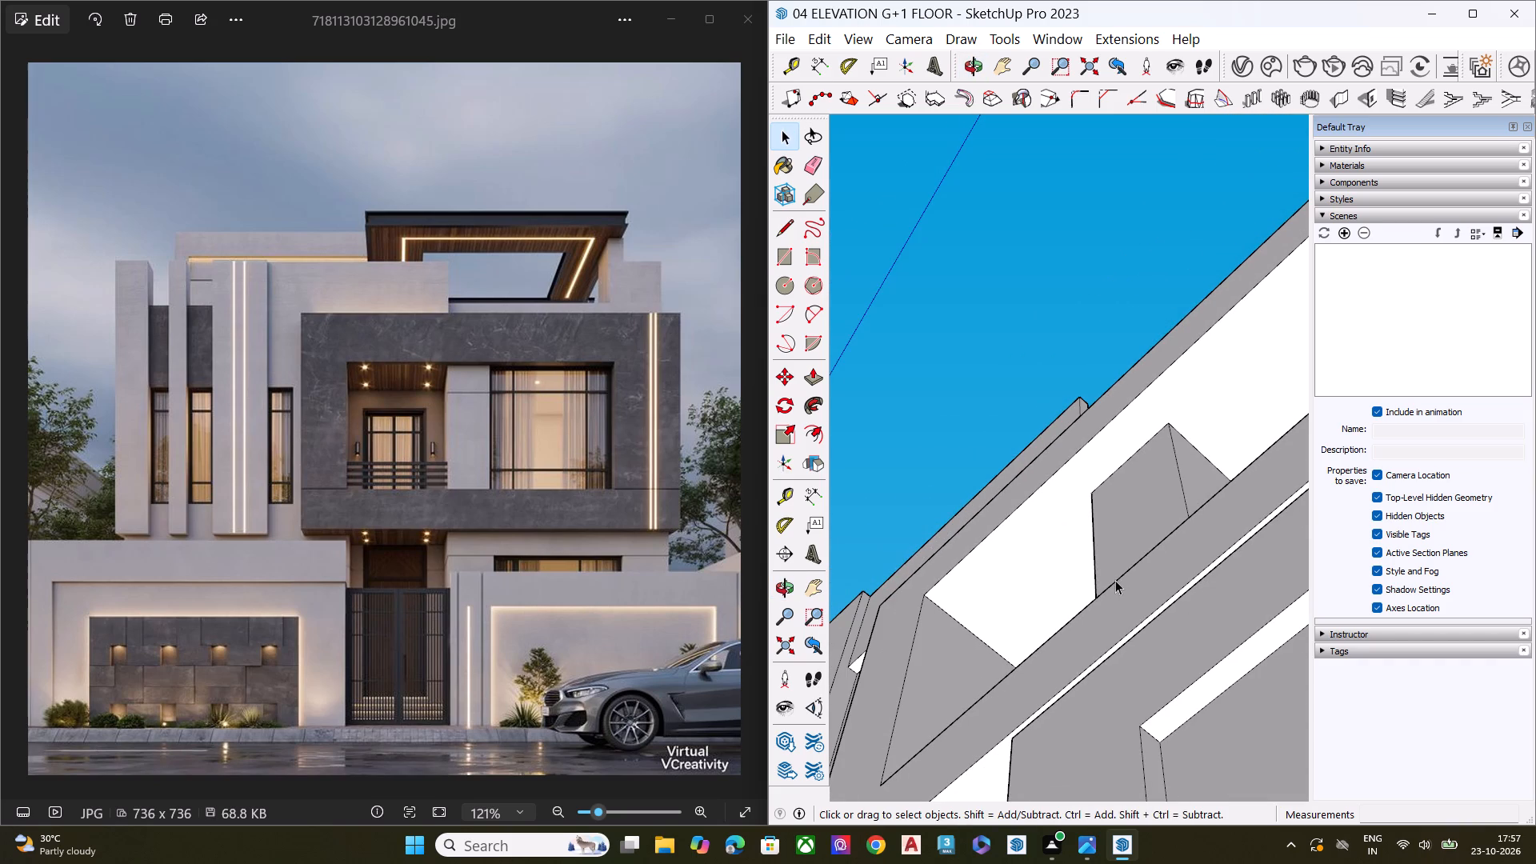
pyautogui.moveTo(974, 593); pyautogui.dragTo(973, 645, button='middle')
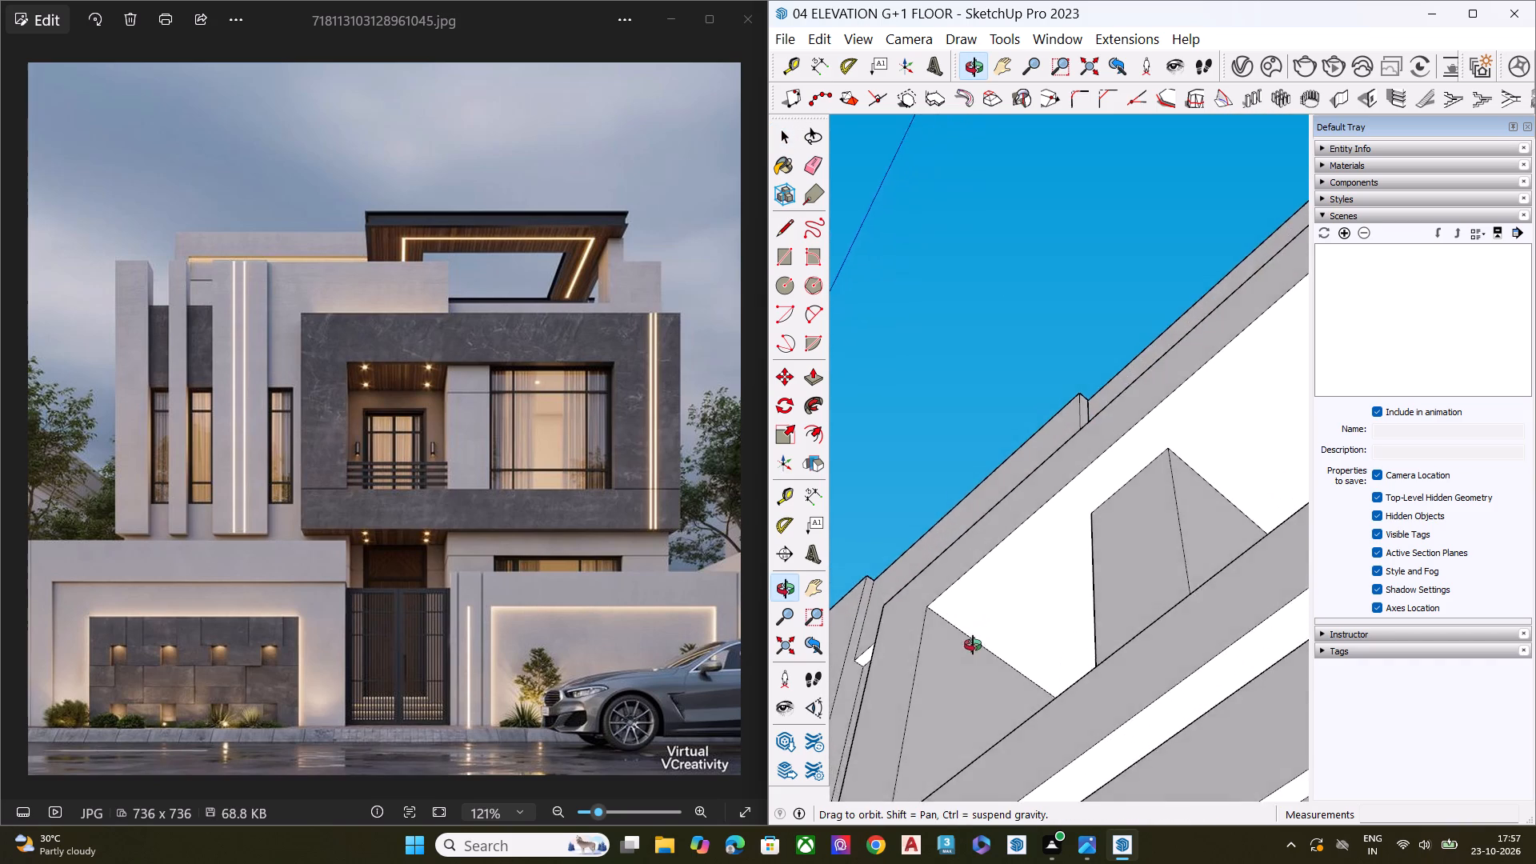
pyautogui.moveTo(973, 645); pyautogui.dragTo(1456, 578, button='middle')
pyautogui.moveTo(1032, 542); pyautogui.dragTo(1291, 577, button='middle')
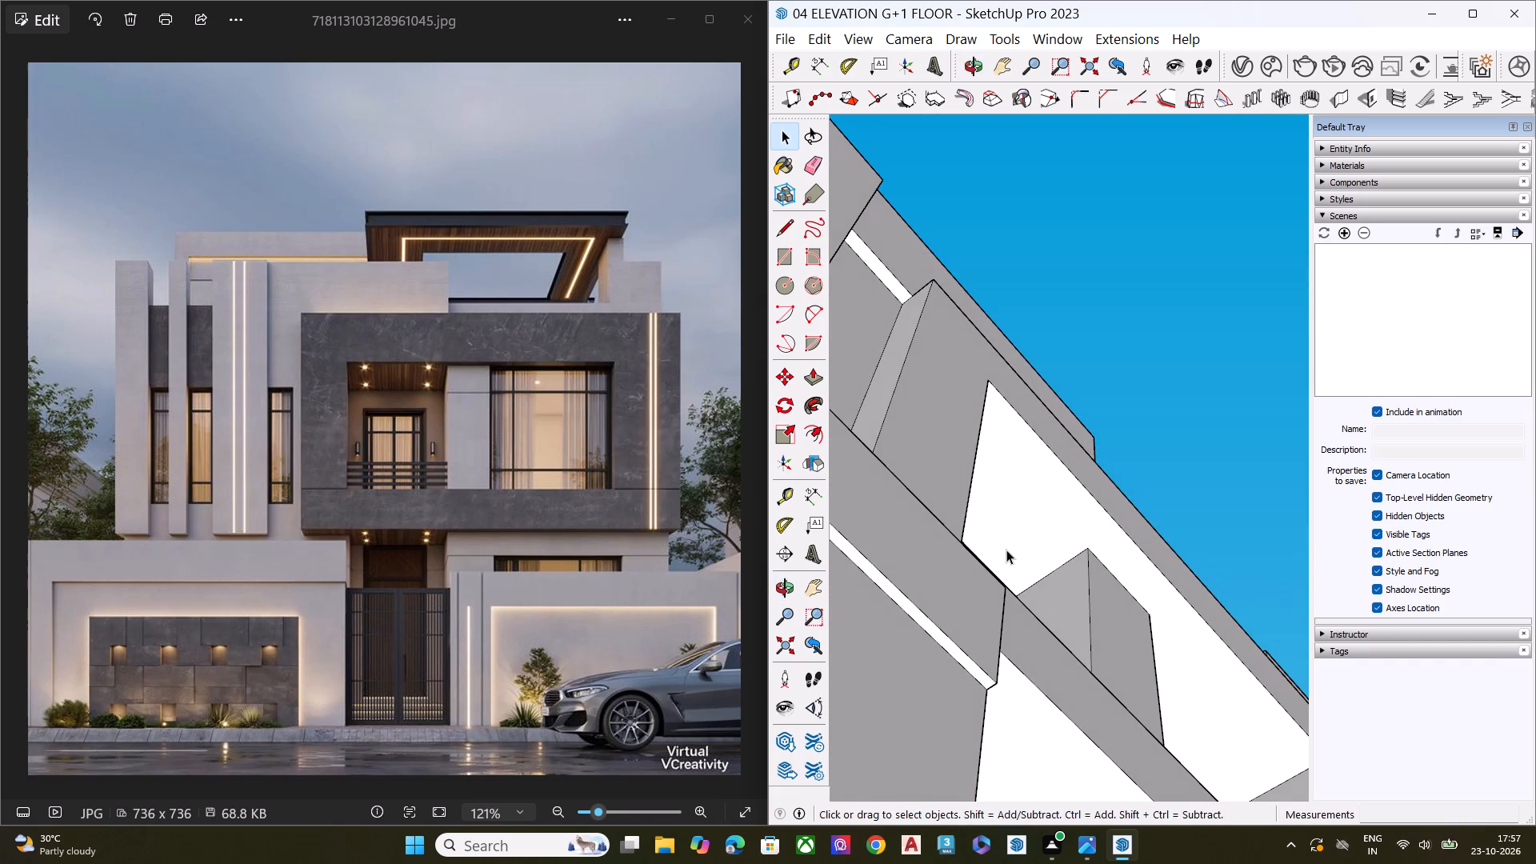
pyautogui.moveTo(1006, 549); pyautogui.dragTo(1157, 722, button='middle')
pyautogui.scroll(-8, 1129, 662)
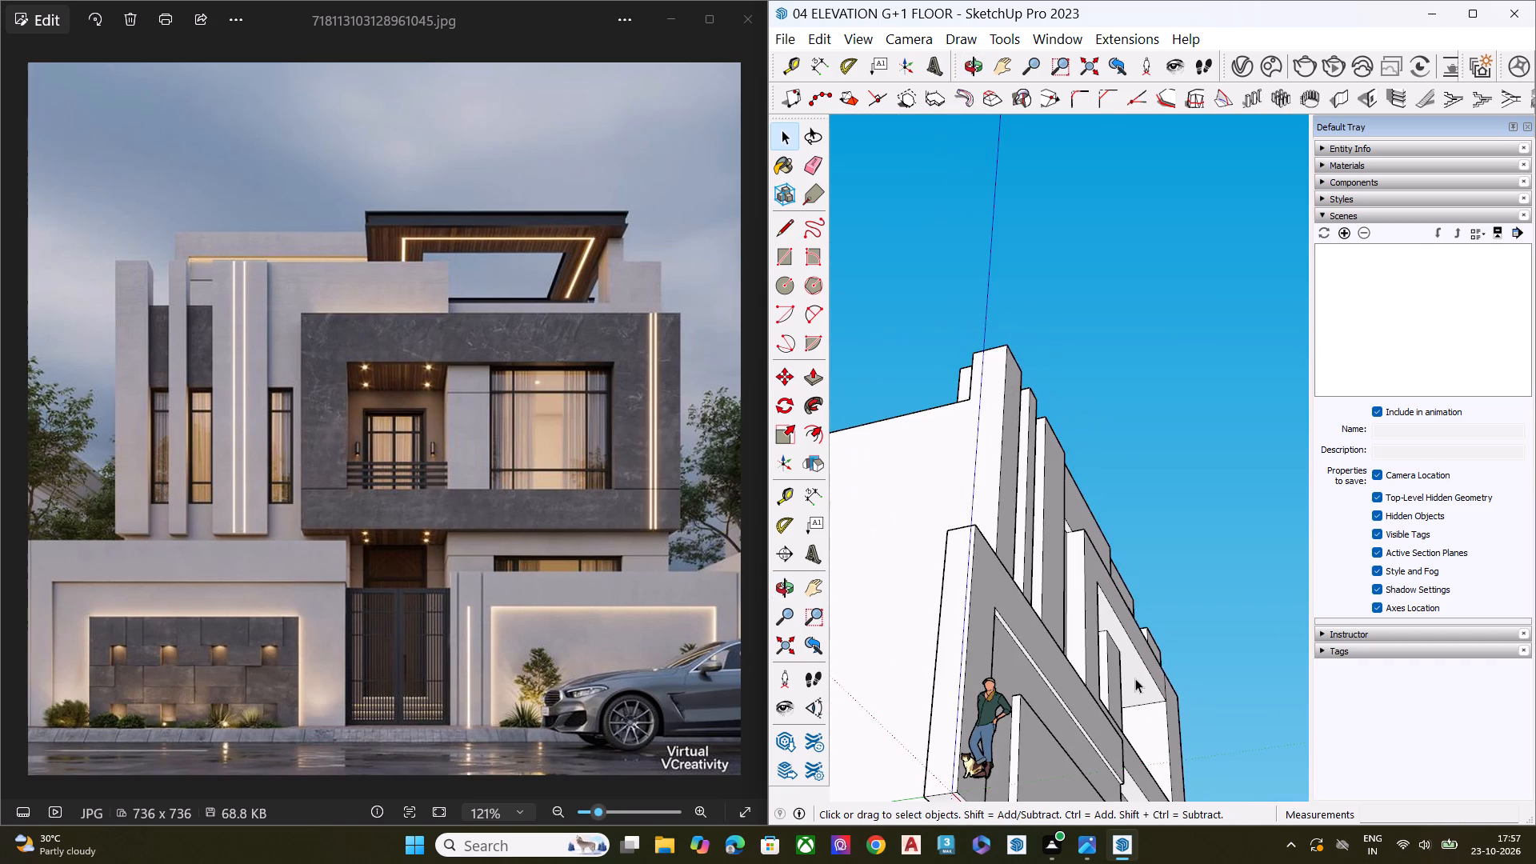
pyautogui.moveTo(1139, 703); pyautogui.dragTo(1145, 863, button='middle')
pyautogui.scroll(1, 1145, 863)
pyautogui.moveTo(1118, 581); pyautogui.dragTo(1090, 565, button='middle')
pyautogui.scroll(2, 1090, 565)
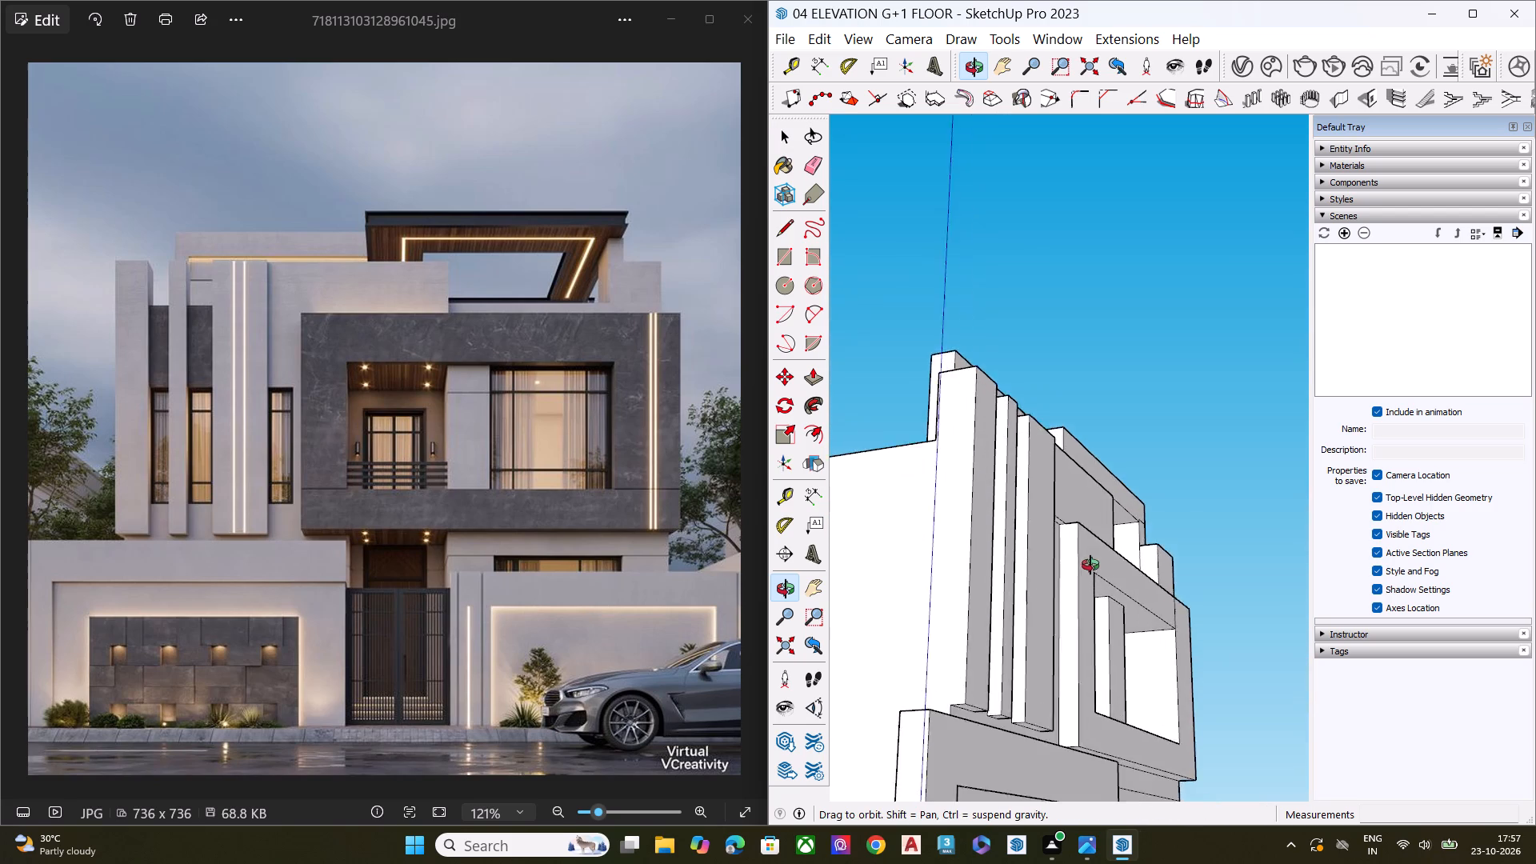
pyautogui.moveTo(1090, 565); pyautogui.dragTo(1118, 610, button='middle')
pyautogui.scroll(6, 1090, 565)
pyautogui.moveTo(1118, 596); pyautogui.dragTo(1138, 531, button='middle')
pyautogui.scroll(4, 1122, 577)
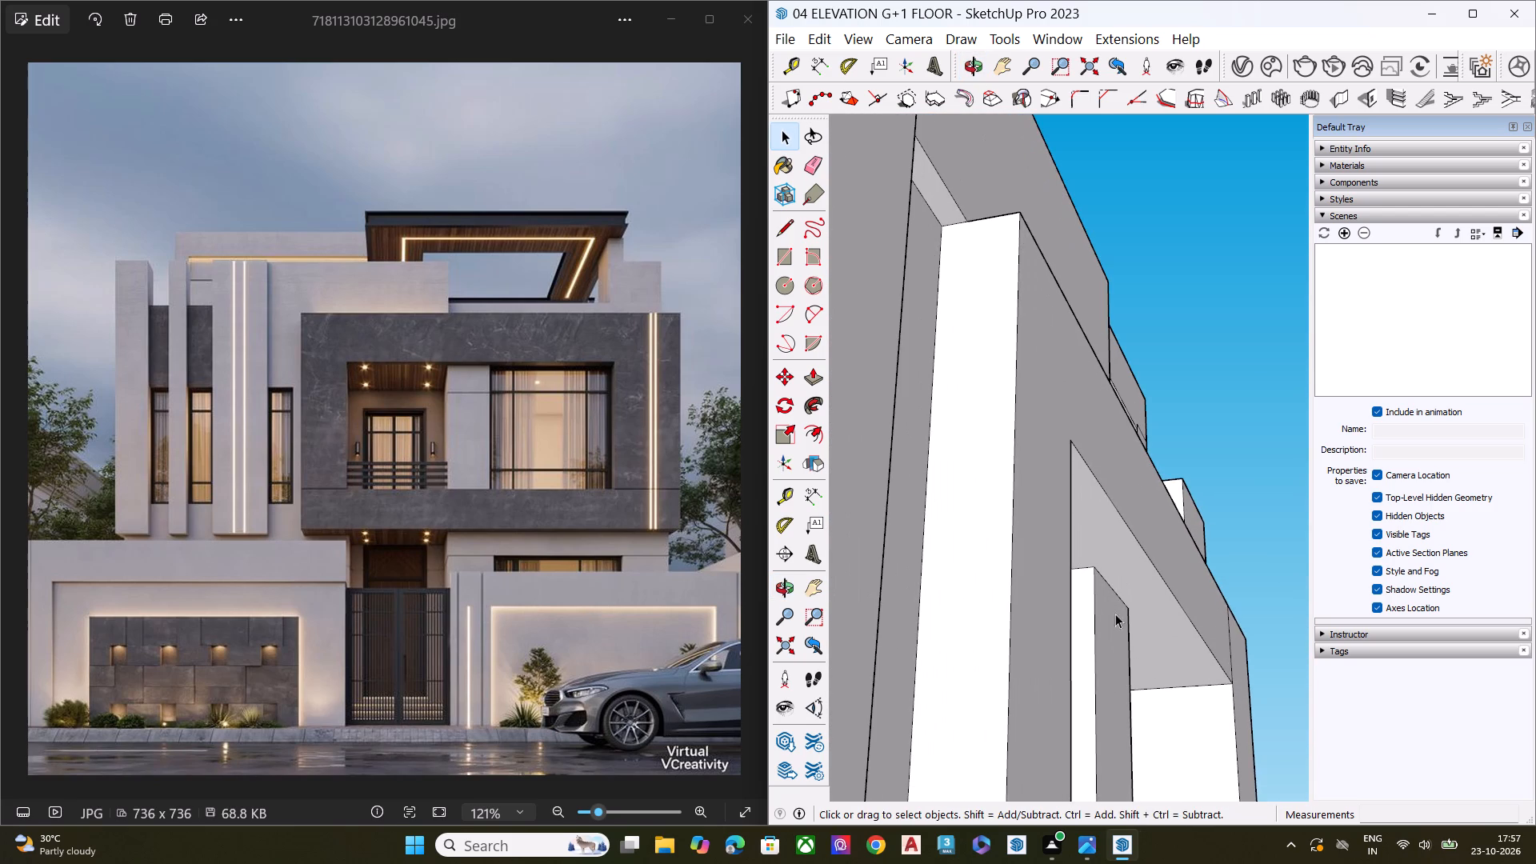
pyautogui.click(1114, 638)
pyautogui.press('p')
pyautogui.click(1114, 638)
pyautogui.press('F8')
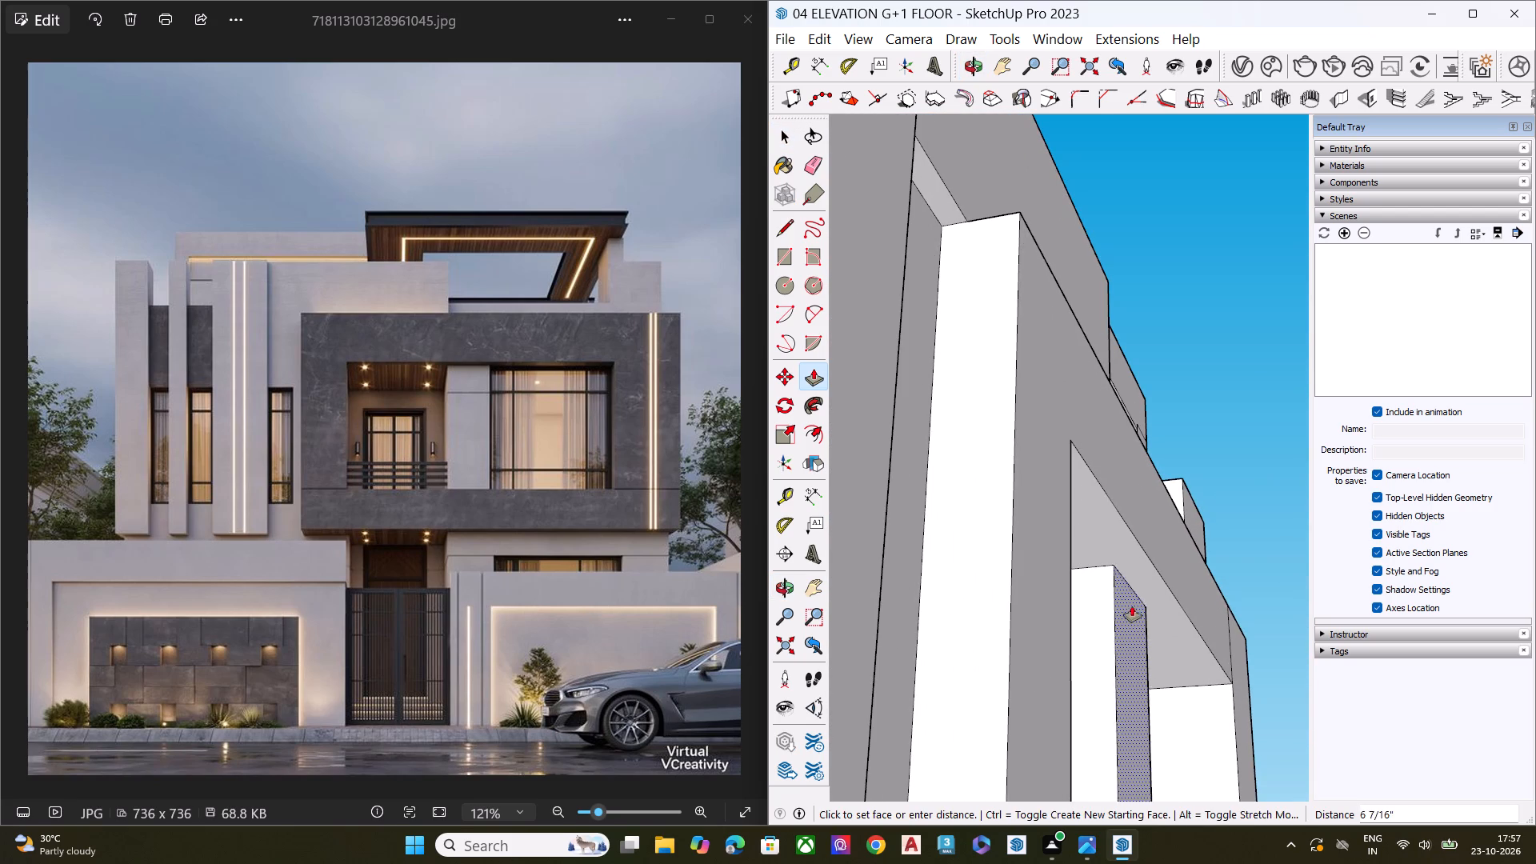
pyautogui.click(1142, 594)
pyautogui.press('space')
# Draw a floor line about 11' 4 3/16" long from the partition's front corner to the right side wall of the right upper-floor opening.
pyautogui.scroll(-5, 1097, 494)
pyautogui.scroll(1, 1090, 498)
pyautogui.scroll(-1, 1091, 503)
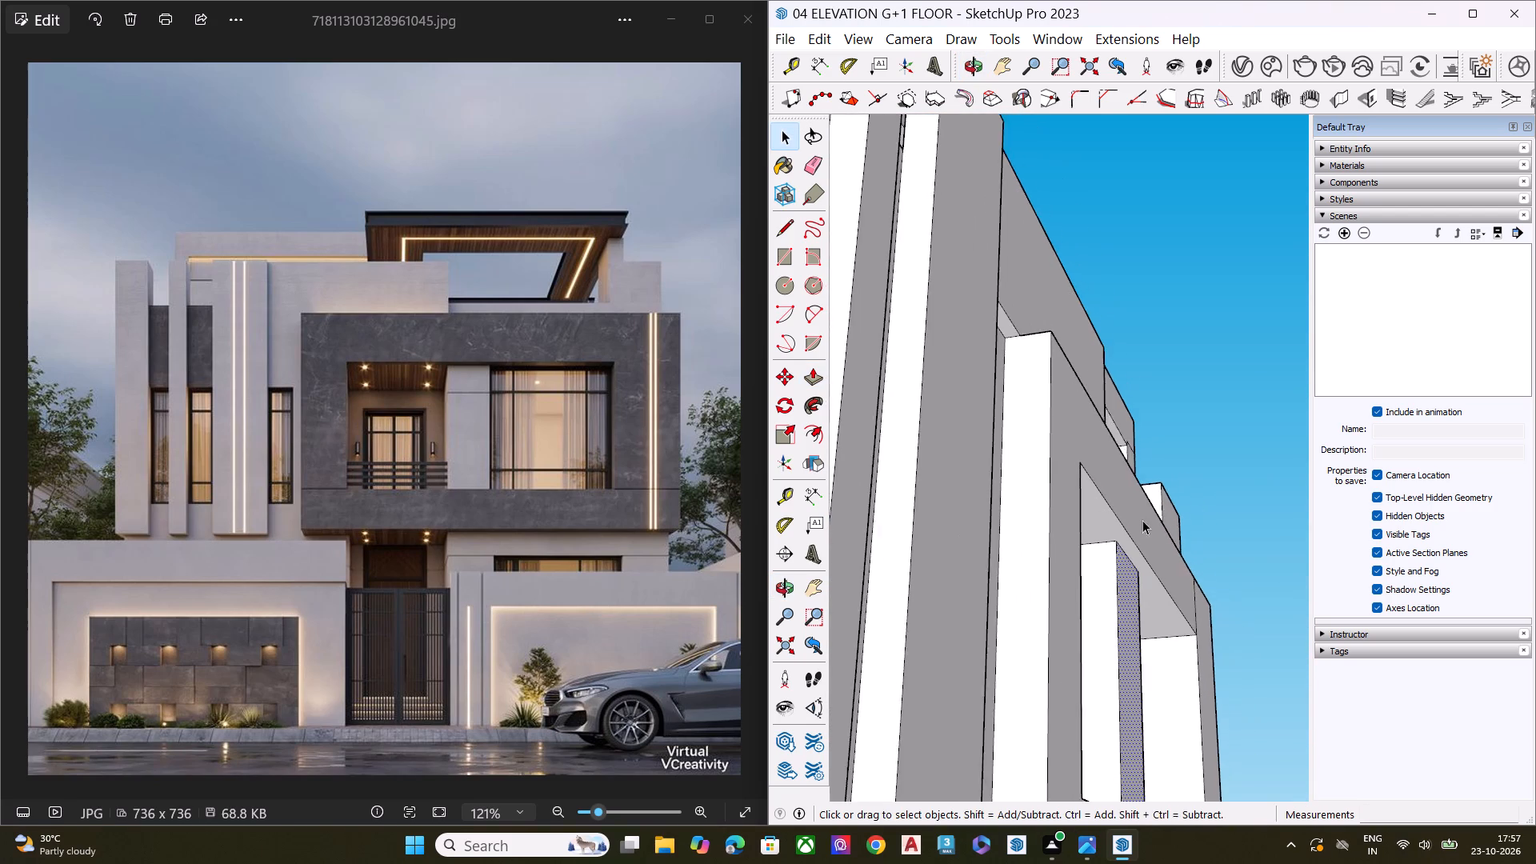
pyautogui.moveTo(1139, 546); pyautogui.dragTo(996, 863, button='middle')
pyautogui.scroll(1, 1128, 685)
pyautogui.scroll(1, 945, 622)
pyautogui.scroll(-8, 980, 420)
pyautogui.moveTo(994, 592); pyautogui.dragTo(985, 670, button='middle')
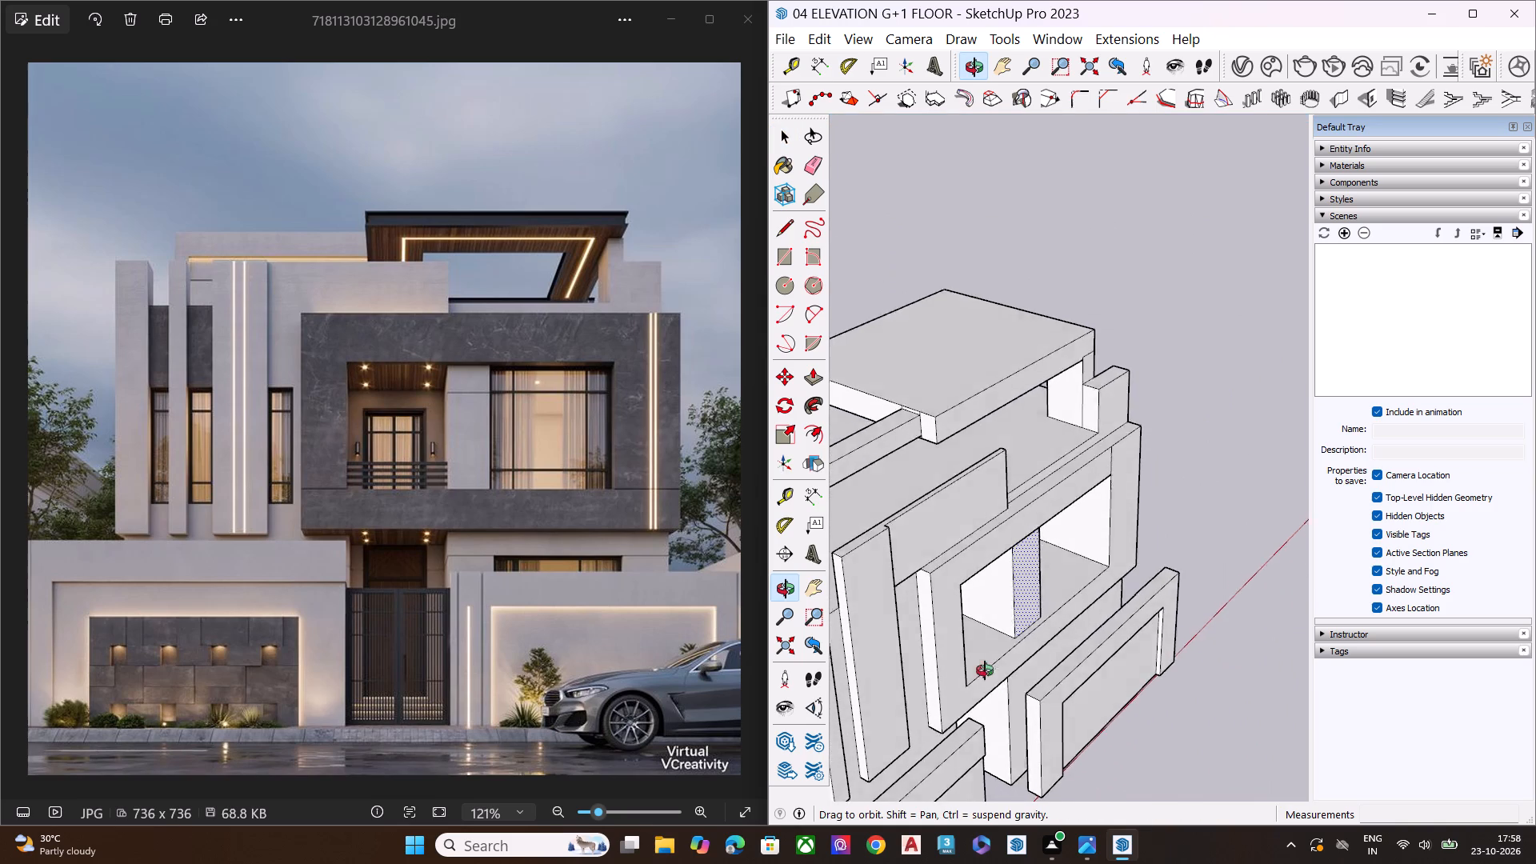
pyautogui.moveTo(985, 670); pyautogui.dragTo(1062, 782, button='middle')
pyautogui.scroll(4, 1022, 650)
pyautogui.scroll(-1, 1009, 633)
pyautogui.scroll(8, 1009, 633)
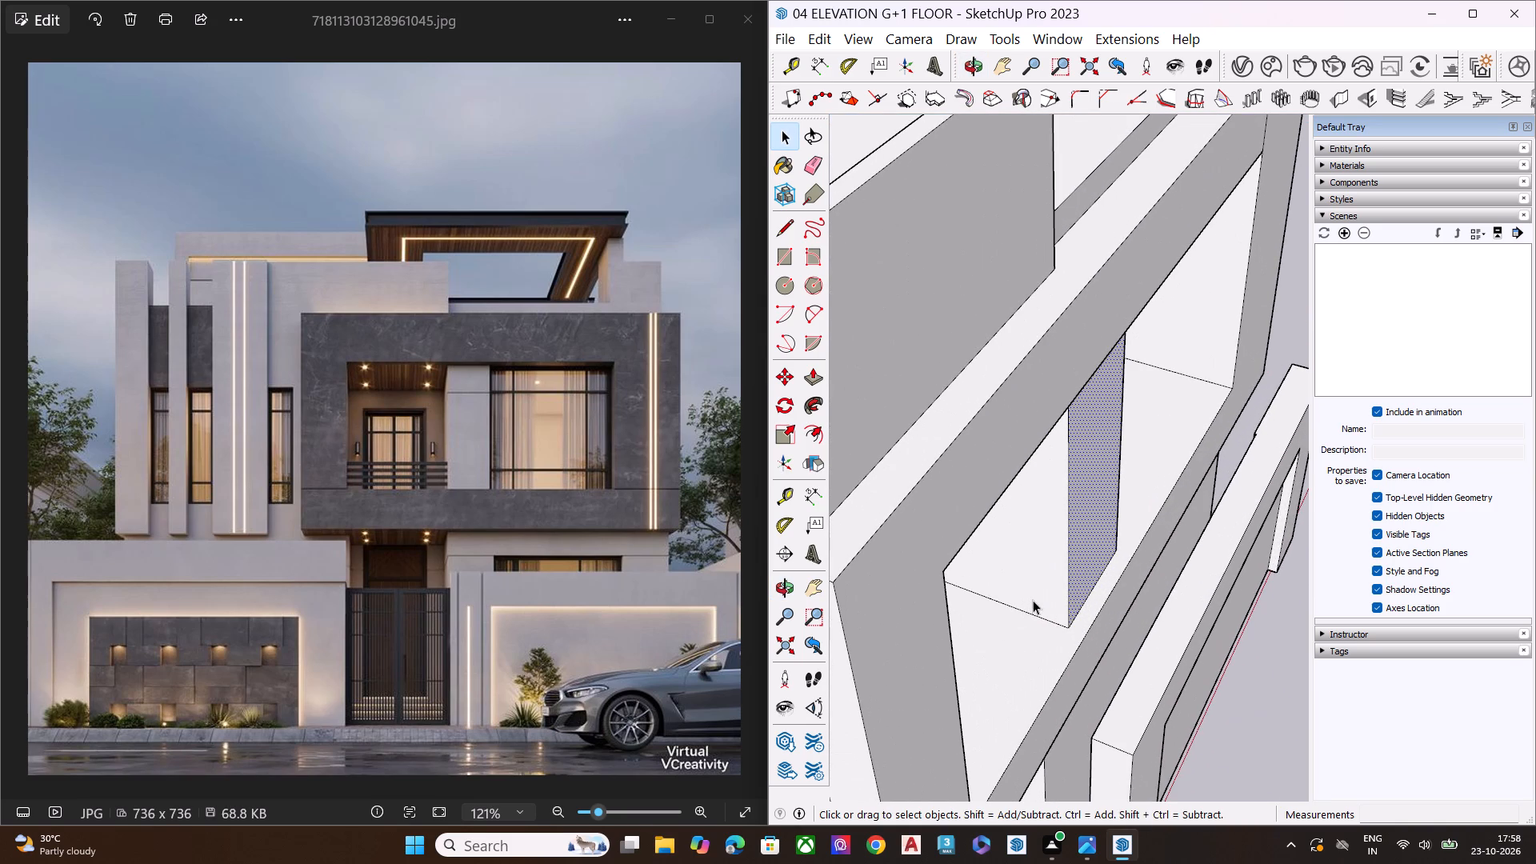
pyautogui.press('l')
pyautogui.click(1119, 547)
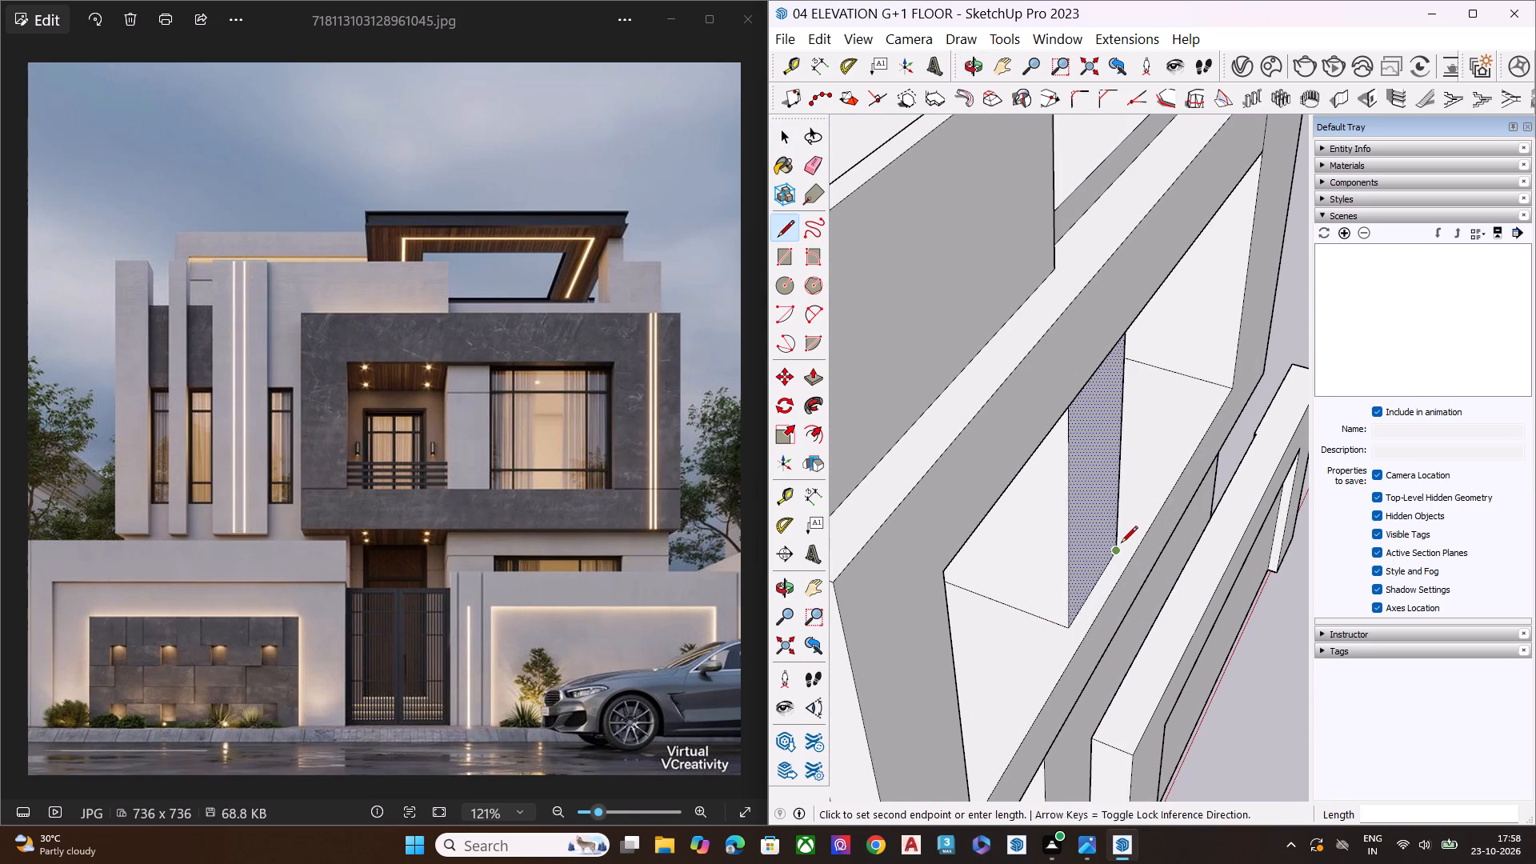
pyautogui.click(1222, 387)
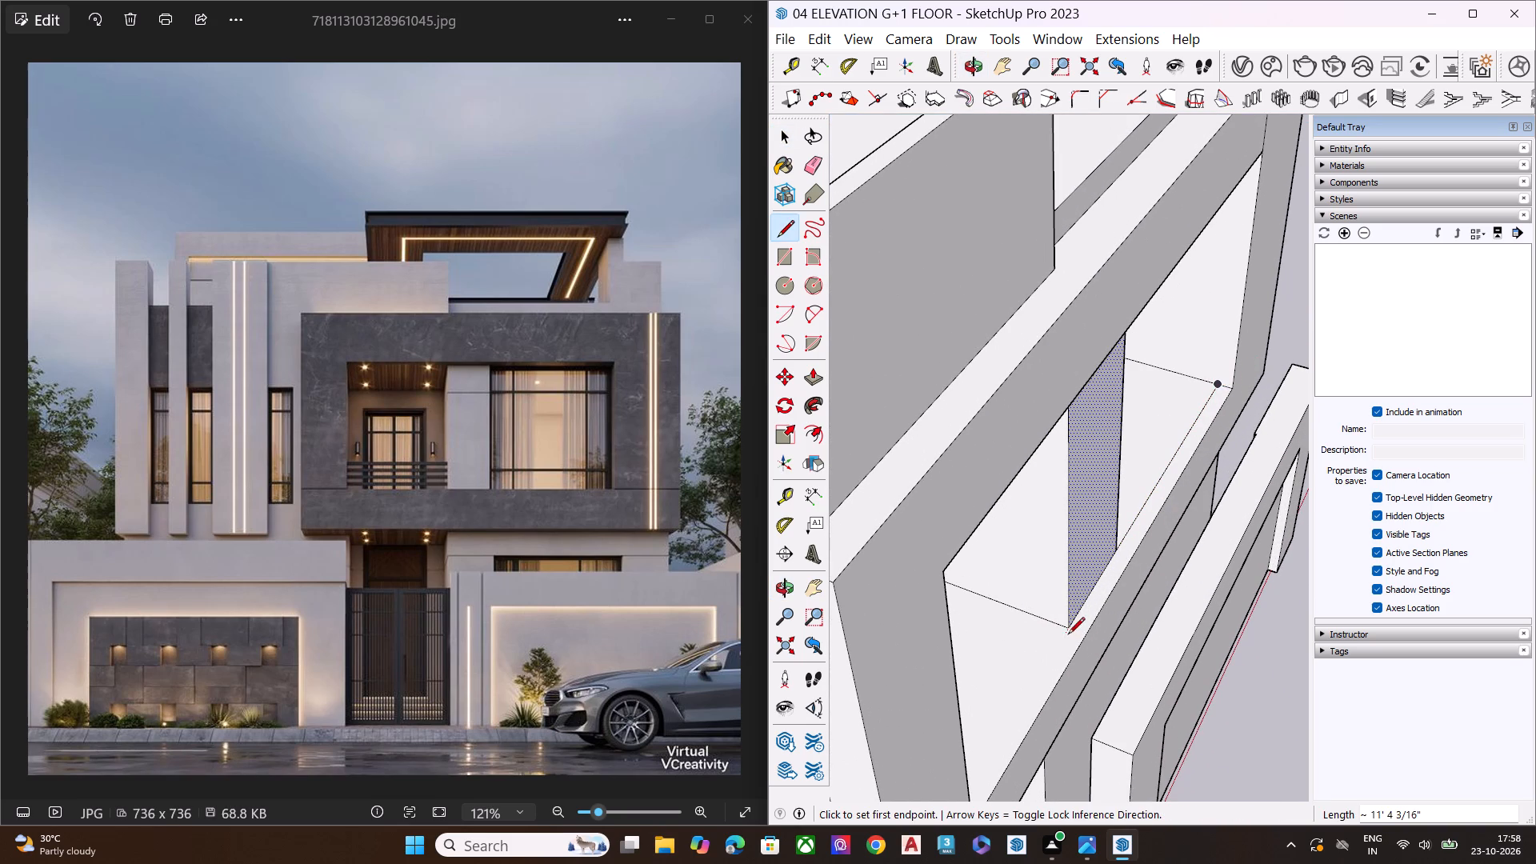
# Draw a floor line about 8' 1 9/16" long from the partition's other front corner to the balcony's left side wall.
pyautogui.click(1069, 632)
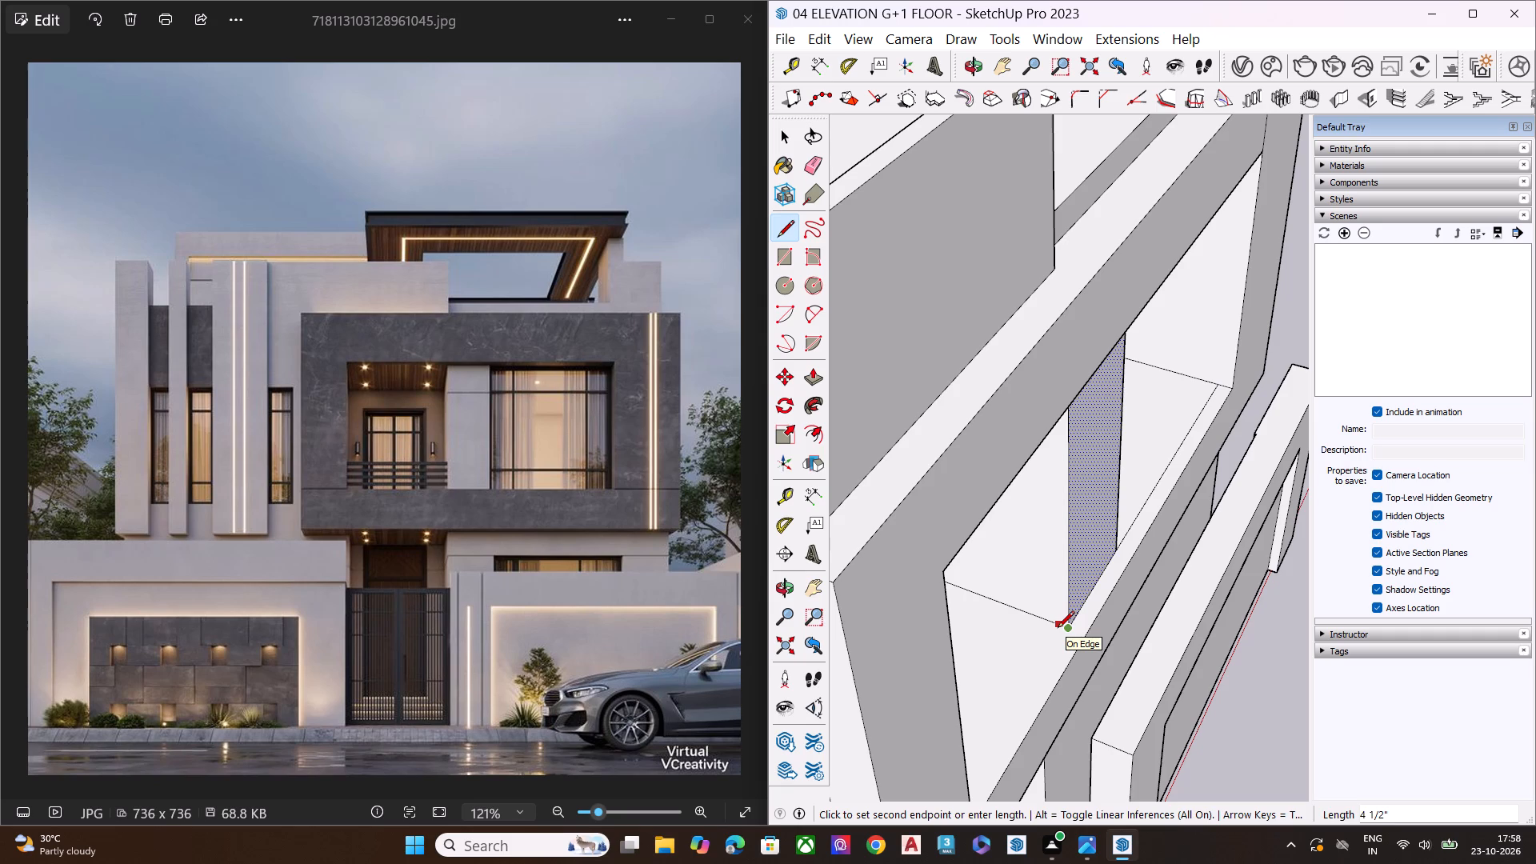
pyautogui.scroll(-8, 769, 288)
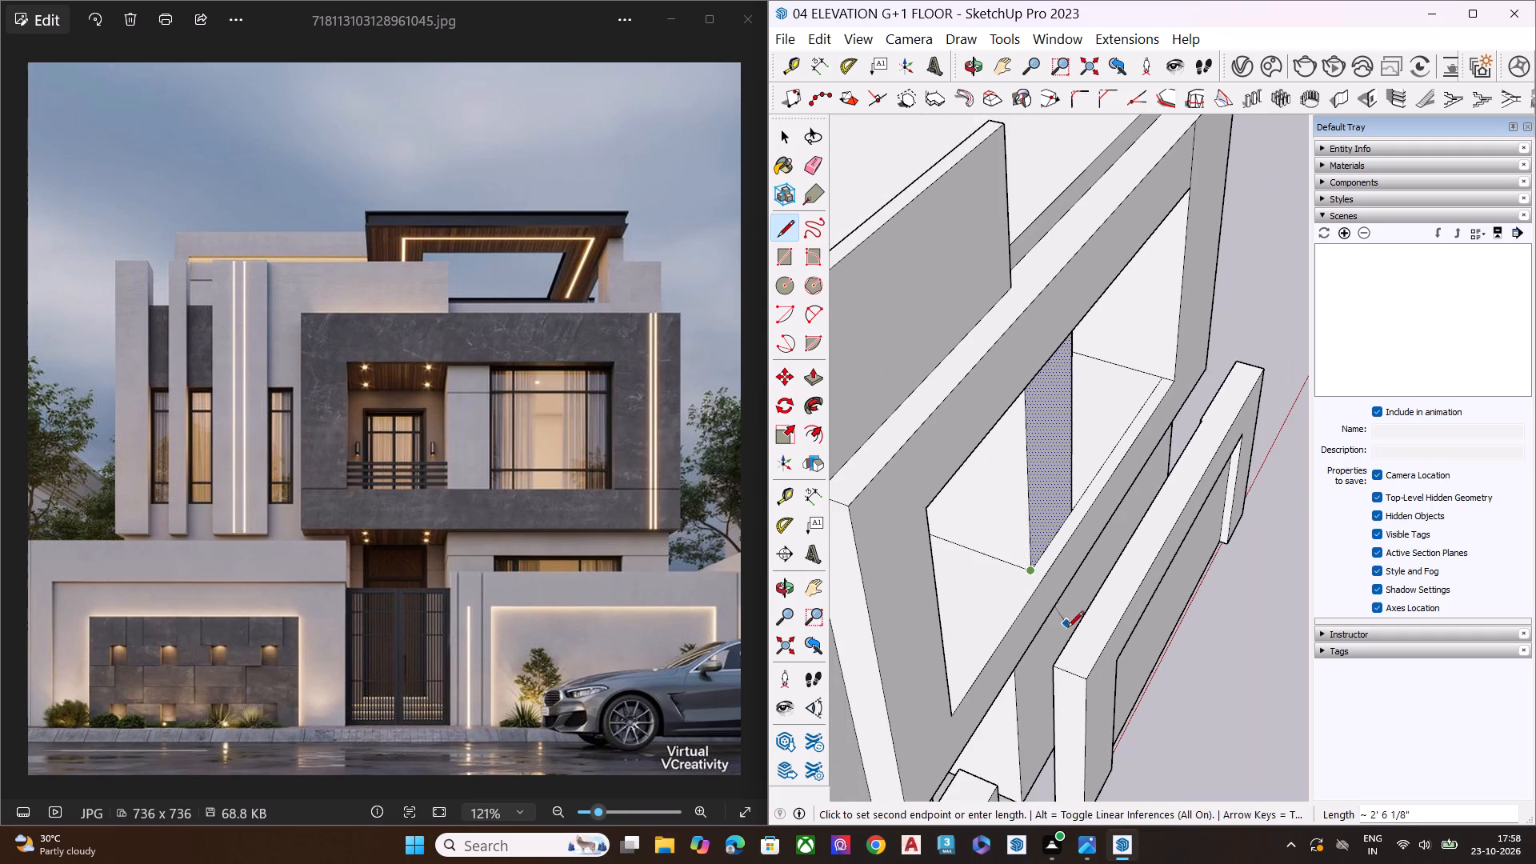
pyautogui.scroll(-7, 1067, 634)
pyautogui.moveTo(1074, 667); pyautogui.dragTo(685, 647, button='middle')
pyautogui.scroll(7, 841, 614)
pyautogui.moveTo(922, 606); pyautogui.dragTo(634, 608, button='middle')
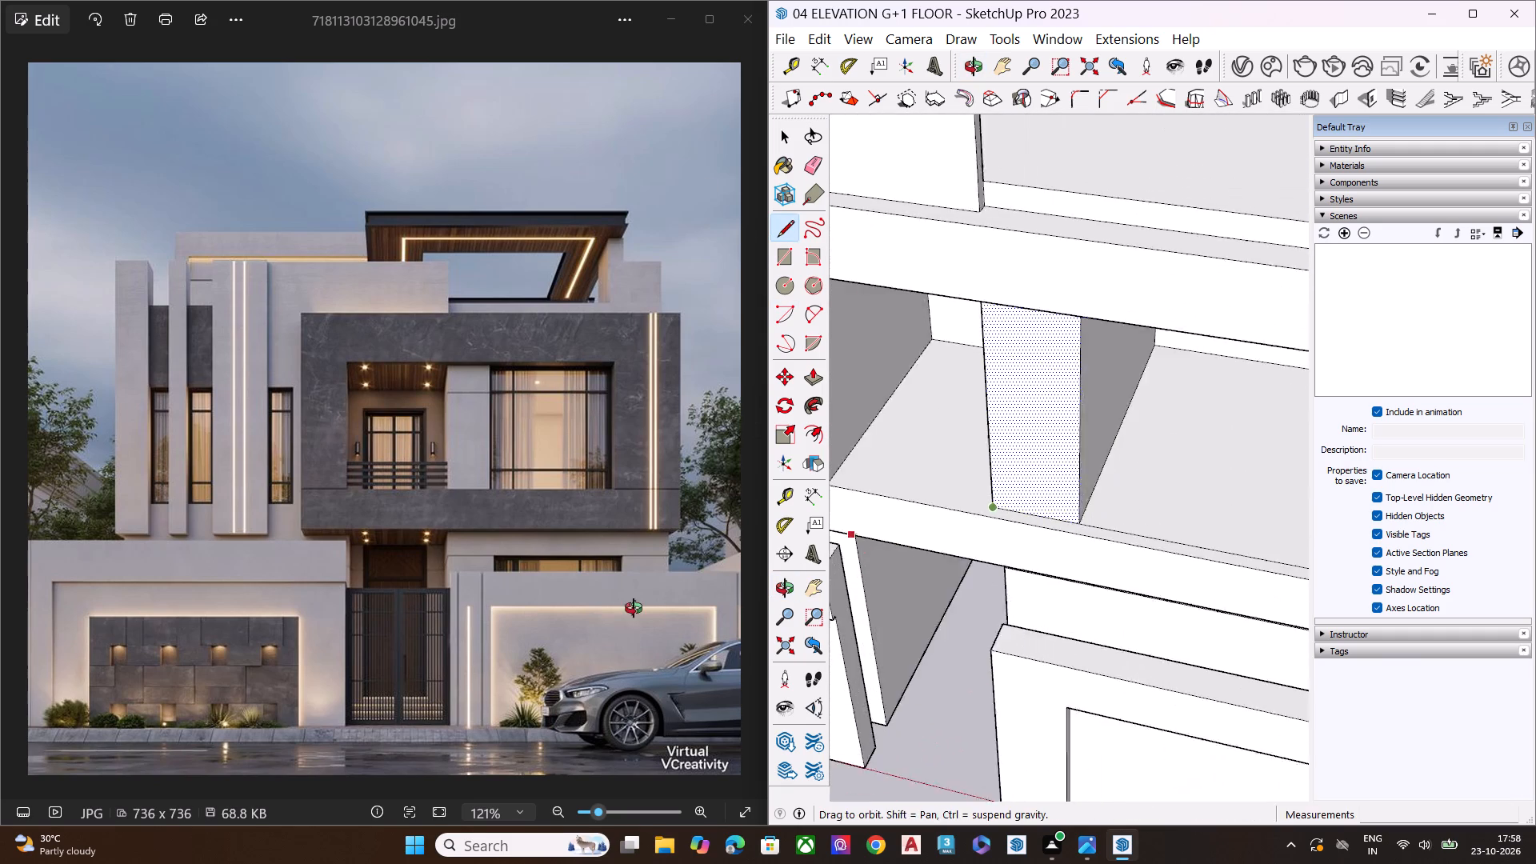
pyautogui.moveTo(634, 608); pyautogui.dragTo(630, 608, button='middle')
pyautogui.scroll(1, 949, 431)
pyautogui.scroll(-3, 1054, 493)
pyautogui.scroll(3, 1056, 497)
pyautogui.scroll(-3, 1059, 508)
pyautogui.scroll(1, 1058, 521)
pyautogui.scroll(-2, 1058, 522)
pyautogui.scroll(2, 894, 454)
pyautogui.scroll(-1, 894, 454)
pyautogui.scroll(4, 894, 454)
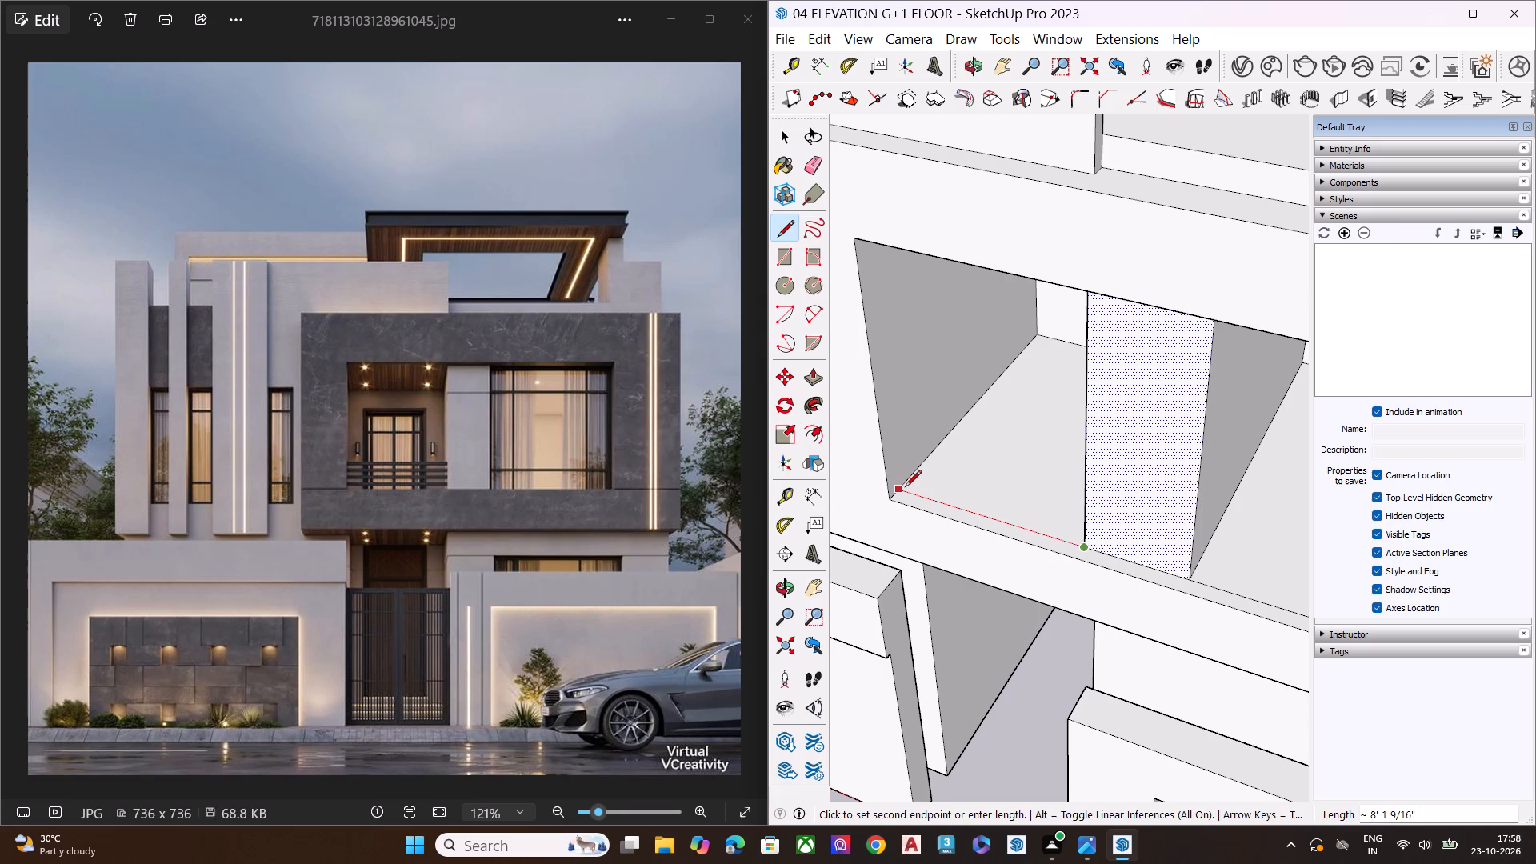
pyautogui.click(903, 489)
pyautogui.press('space')
# Push/Pull the balcony floor face behind the new line, left of the partition, down by about 5 3/16".
pyautogui.click(916, 504)
pyautogui.scroll(-1, 897, 504)
pyautogui.scroll(2, 895, 505)
pyautogui.scroll(-4, 894, 506)
pyautogui.moveTo(1015, 546); pyautogui.dragTo(798, 503, button='middle')
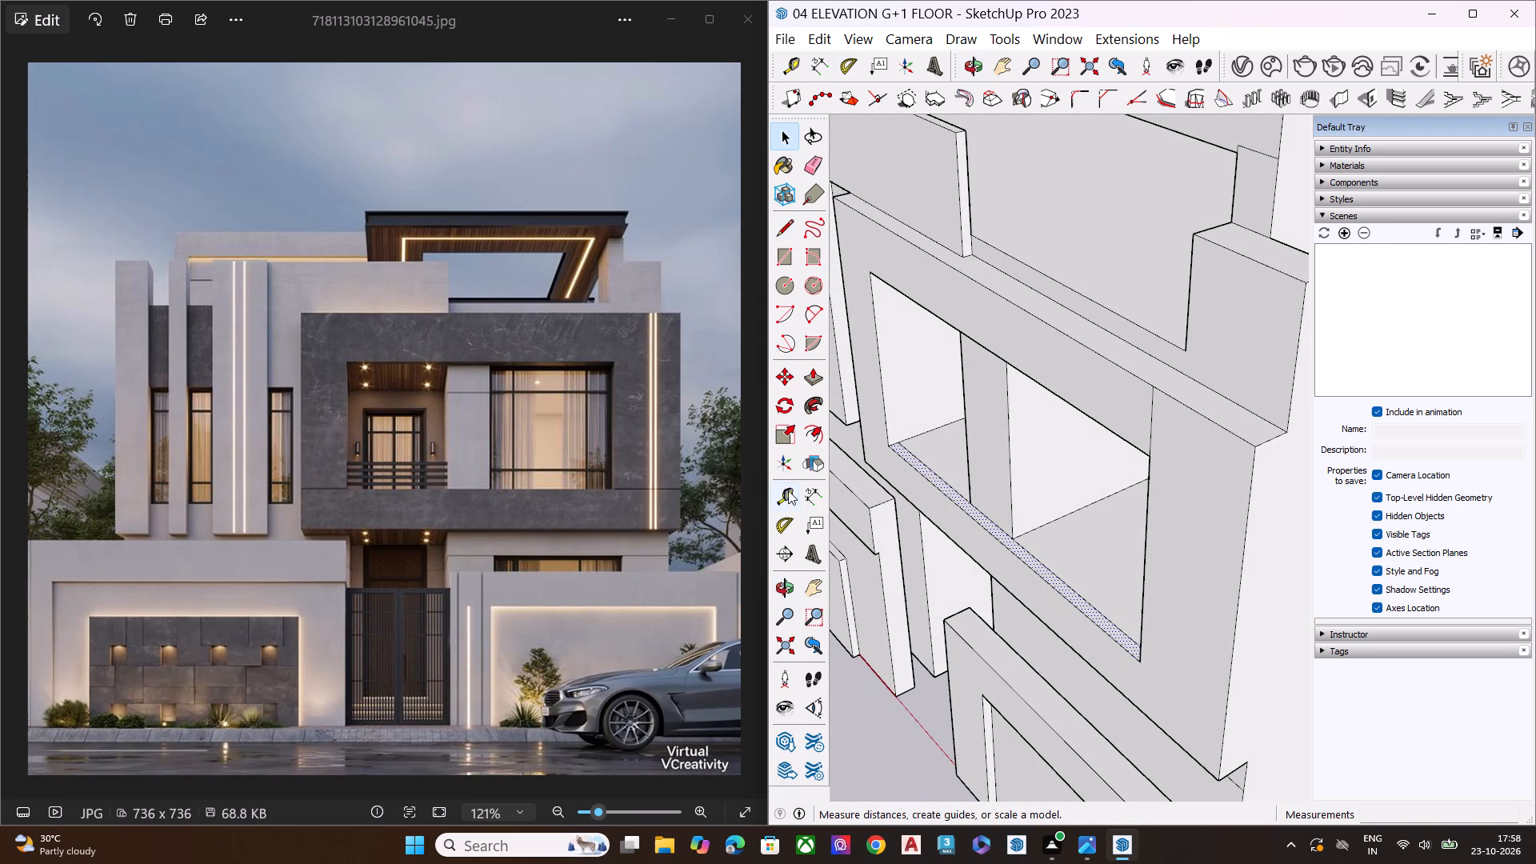
pyautogui.moveTo(890, 492); pyautogui.dragTo(1170, 430, button='middle')
pyautogui.click(924, 474)
pyautogui.scroll(-1, 957, 501)
pyautogui.moveTo(958, 501); pyautogui.dragTo(1055, 522, button='middle')
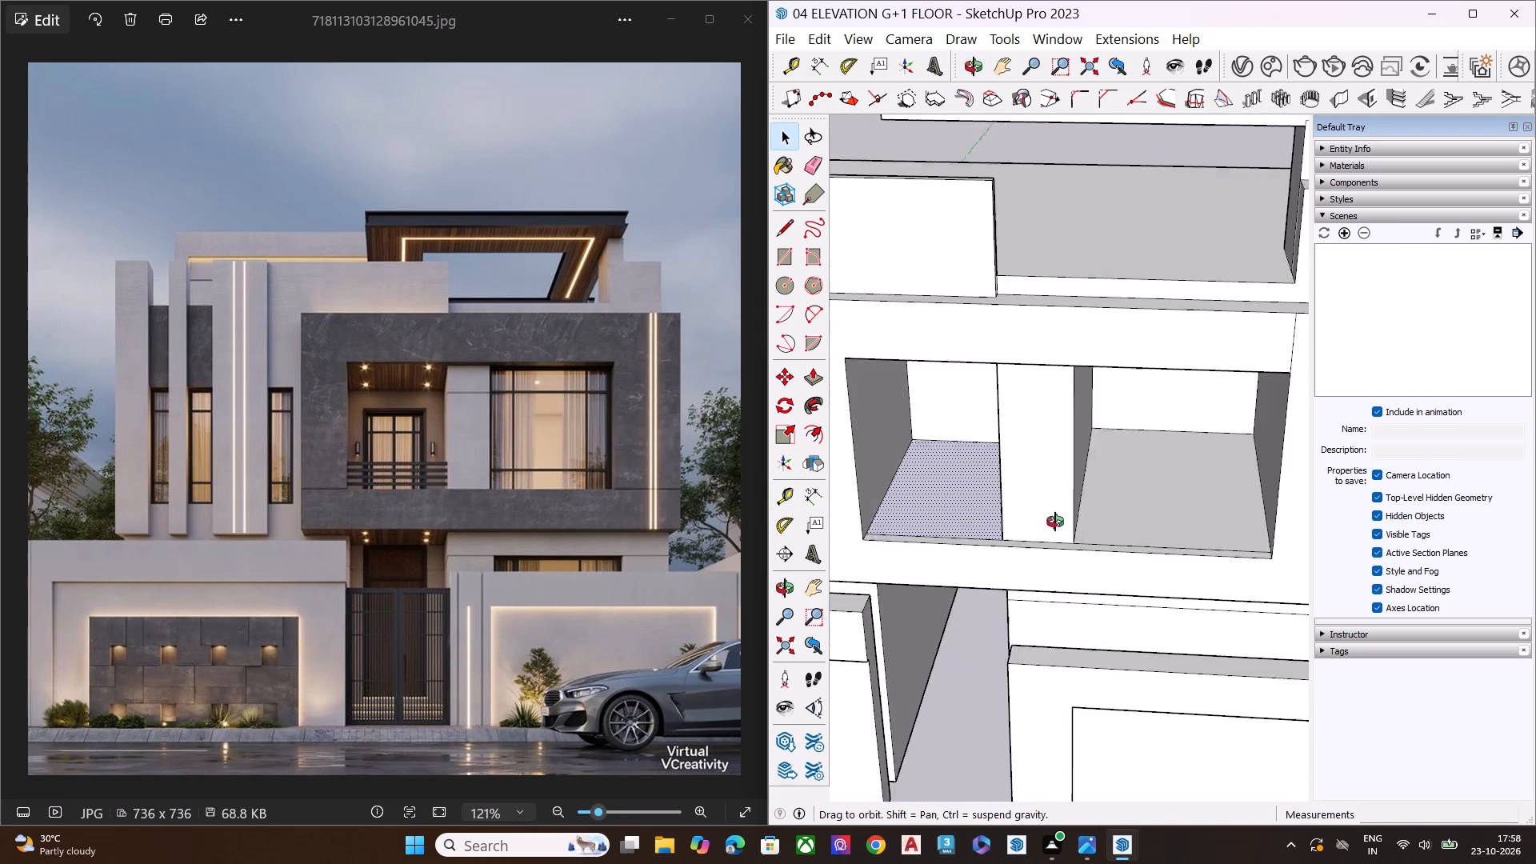
pyautogui.moveTo(1055, 522); pyautogui.dragTo(1082, 521, button='middle')
pyautogui.middleClick(1122, 519)
pyautogui.press('p')
pyautogui.click(945, 468)
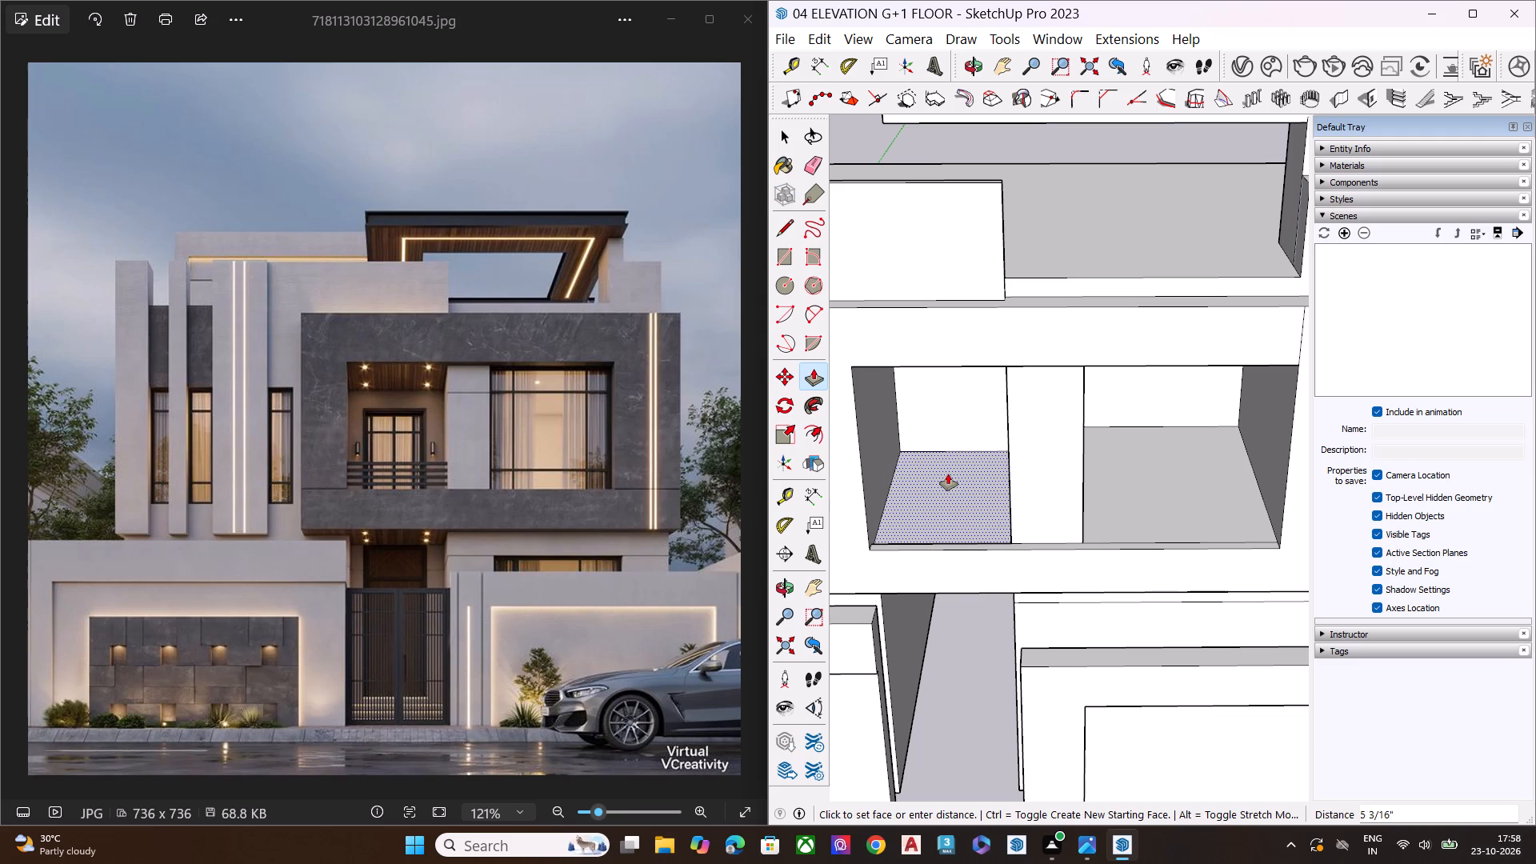
pyautogui.click(949, 478)
pyautogui.press('space')
# Draw a ceiling line about 11' 4 3/16" long from the partition's front corner to the right side wall of the right opening.
pyautogui.moveTo(952, 519); pyautogui.dragTo(959, 408, button='middle')
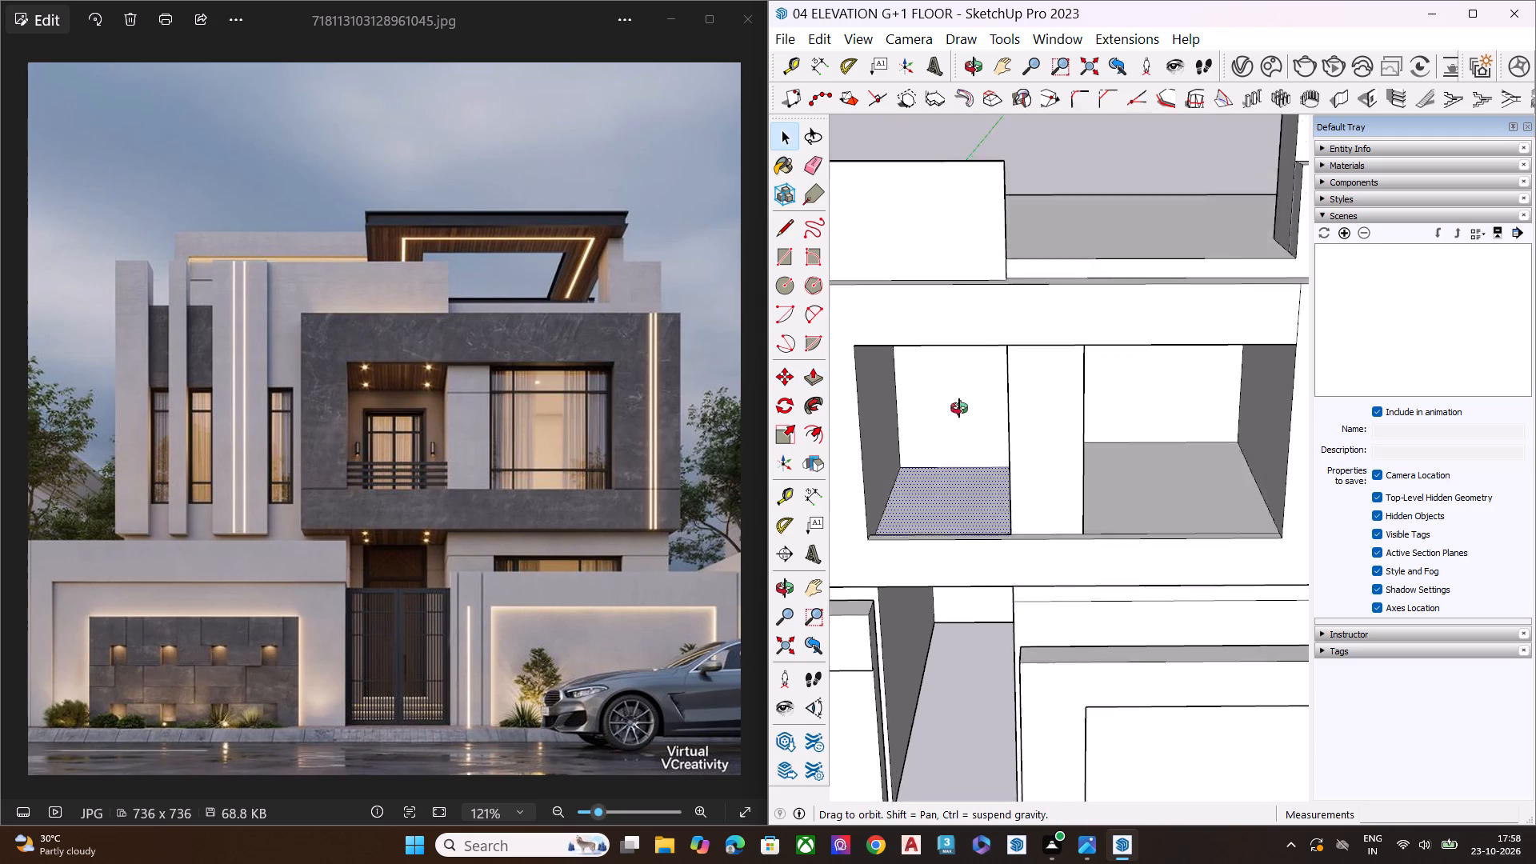
pyautogui.moveTo(959, 408); pyautogui.dragTo(979, 164, button='middle')
pyautogui.moveTo(958, 324); pyautogui.dragTo(1299, 239, button='middle')
pyautogui.scroll(1, 1154, 367)
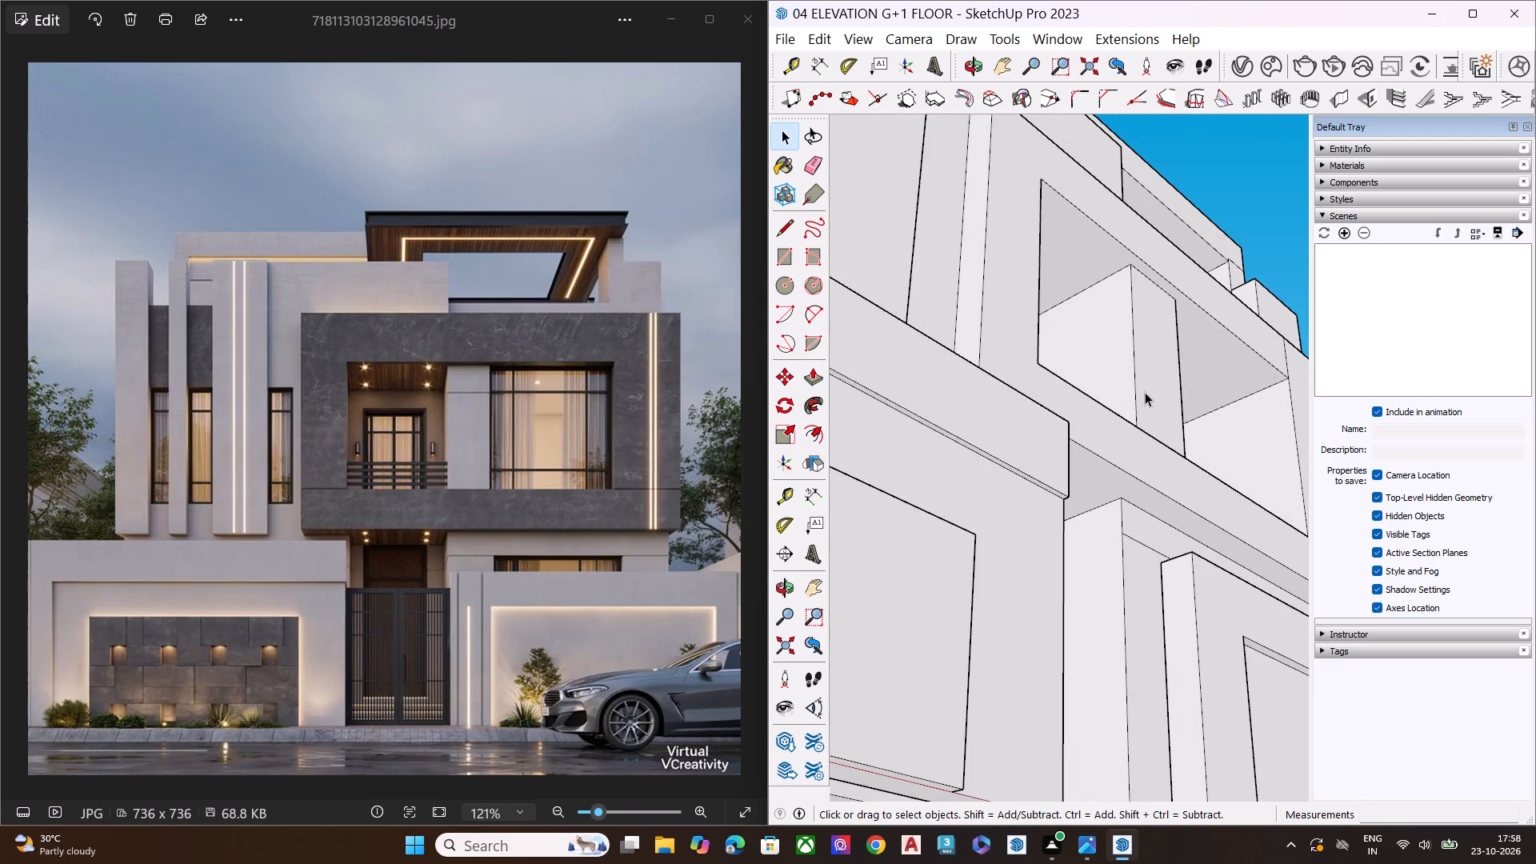
pyautogui.press('l')
pyautogui.click(1177, 302)
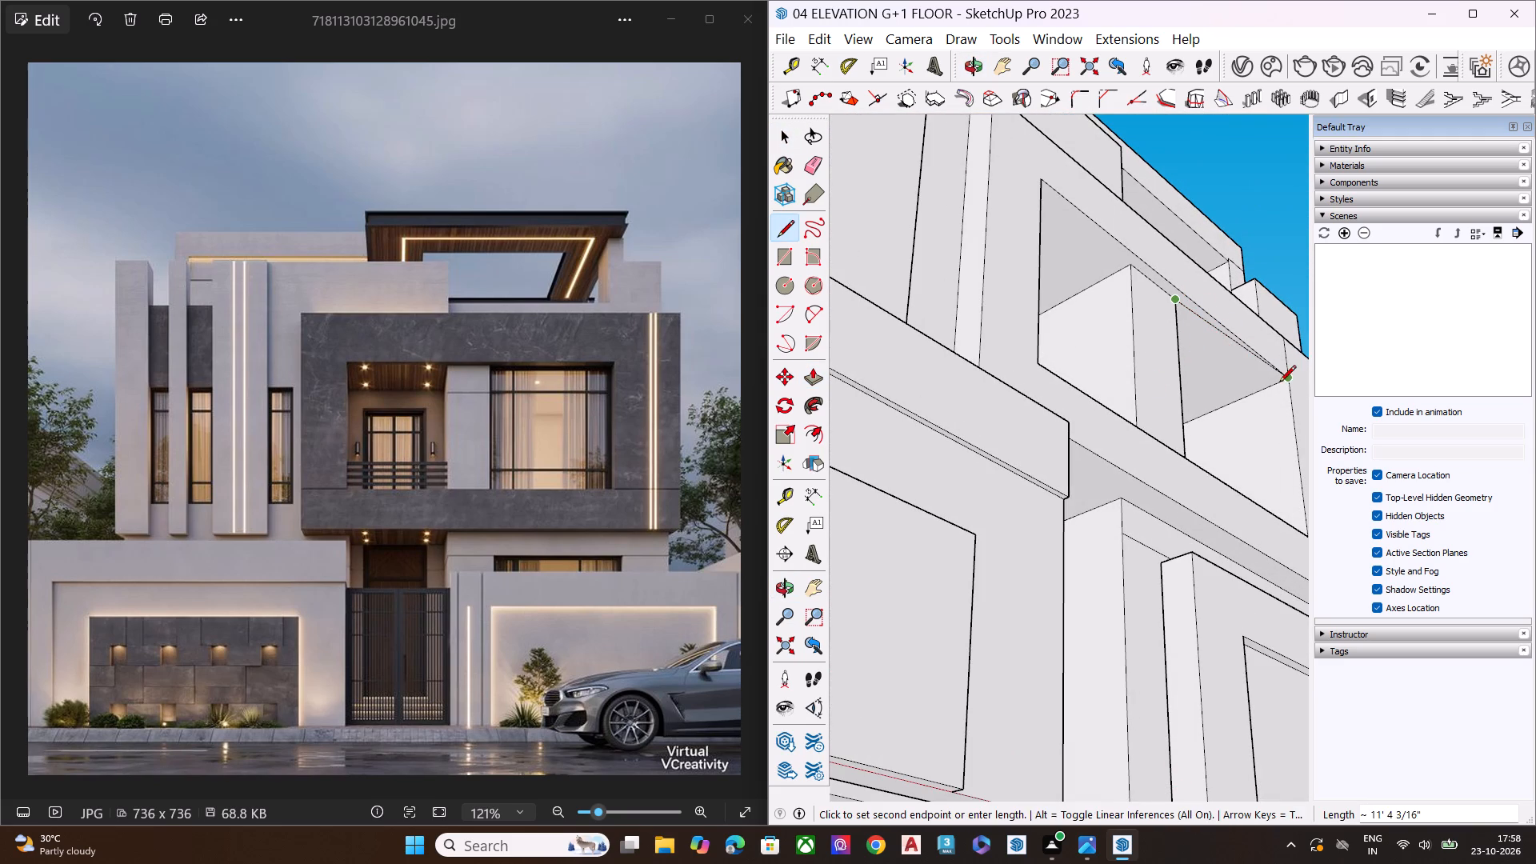
pyautogui.click(1273, 386)
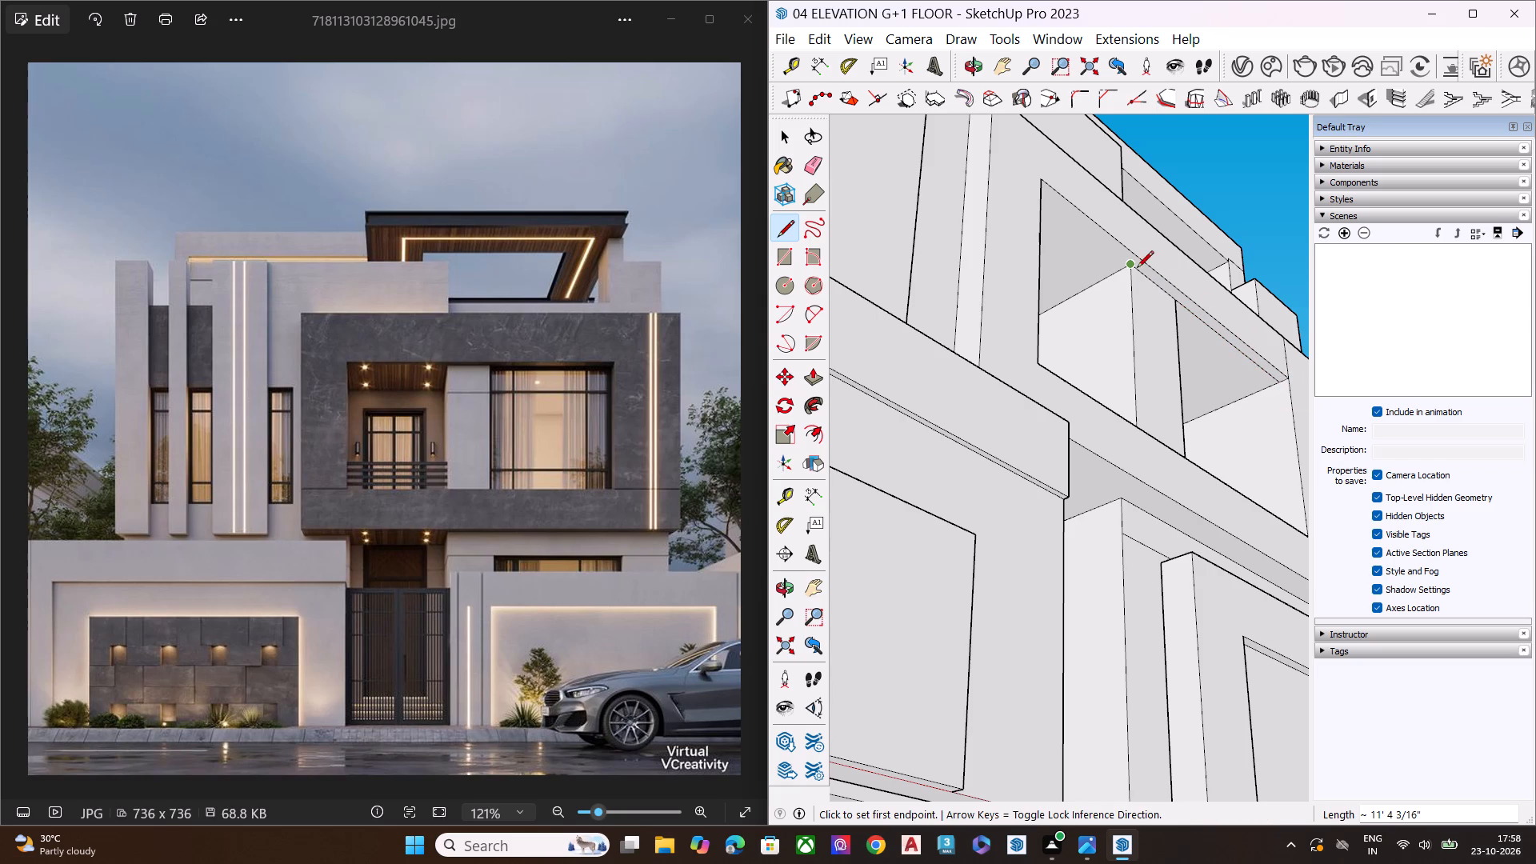
# Draw a ceiling line about 8' 1 9/16" long from the partition's front corner to the balcony's left side wall.
pyautogui.click(1132, 269)
pyautogui.scroll(-1, 1180, 310)
pyautogui.scroll(1, 1180, 310)
pyautogui.scroll(-2, 1181, 311)
pyautogui.moveTo(1216, 363); pyautogui.dragTo(800, 295, button='middle')
pyautogui.scroll(4, 982, 280)
pyautogui.scroll(-1, 972, 280)
pyautogui.scroll(1, 970, 280)
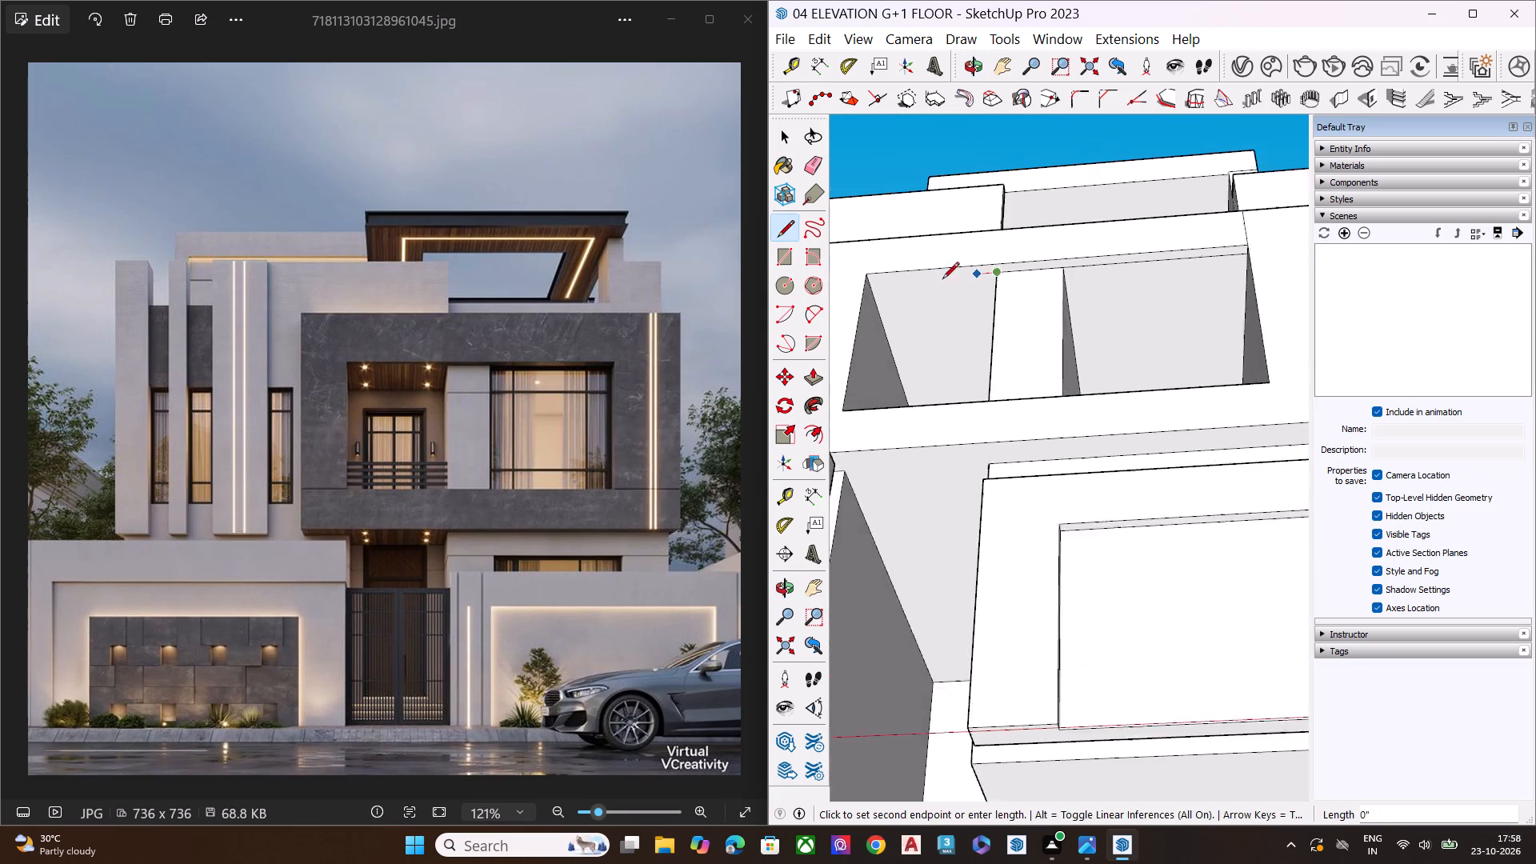
pyautogui.scroll(4, 942, 280)
pyautogui.scroll(-4, 939, 314)
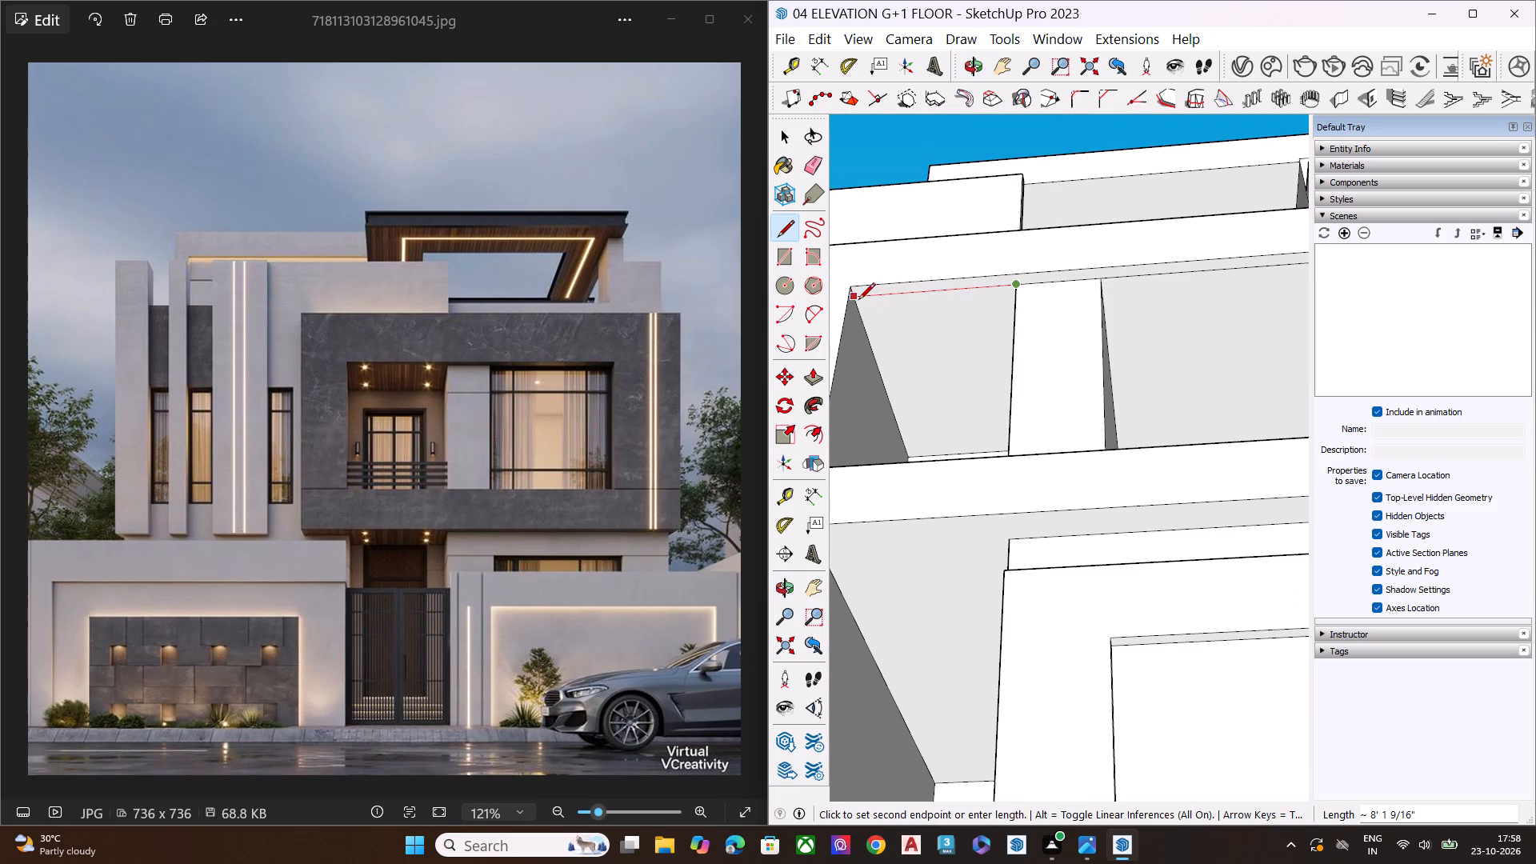
pyautogui.click(858, 301)
pyautogui.press('space')
# Push/Pull the balcony ceiling face behind the new line slightly upward.
pyautogui.click(910, 331)
pyautogui.press('p')
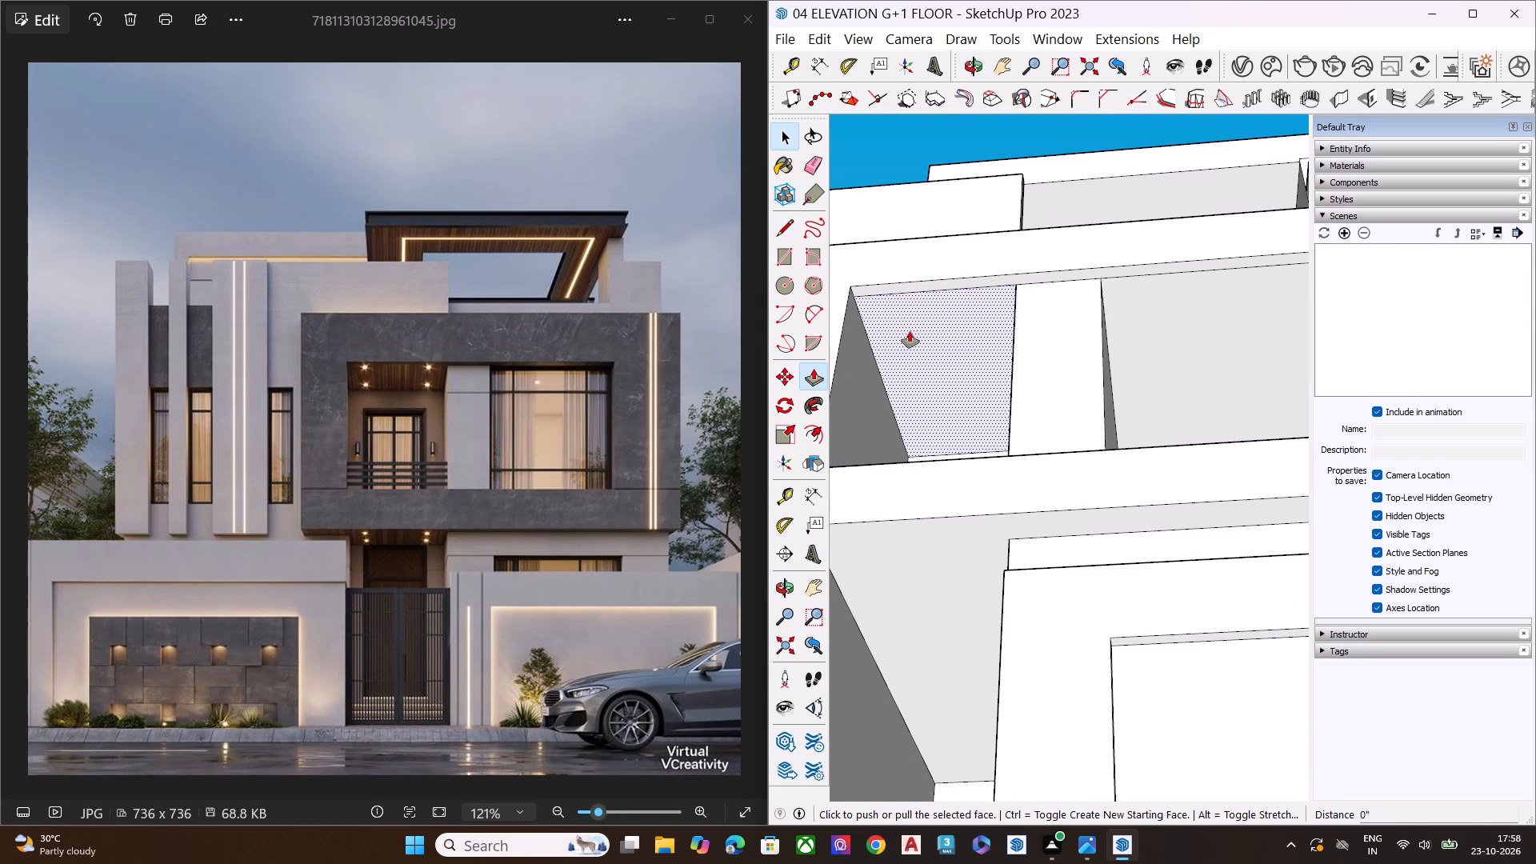
pyautogui.click(910, 331)
pyautogui.click(910, 326)
pyautogui.press('space')
# Examine the balcony recess and right opening from below, and compare the whole front elevation with the reference photo.
pyautogui.scroll(-7, 870, 338)
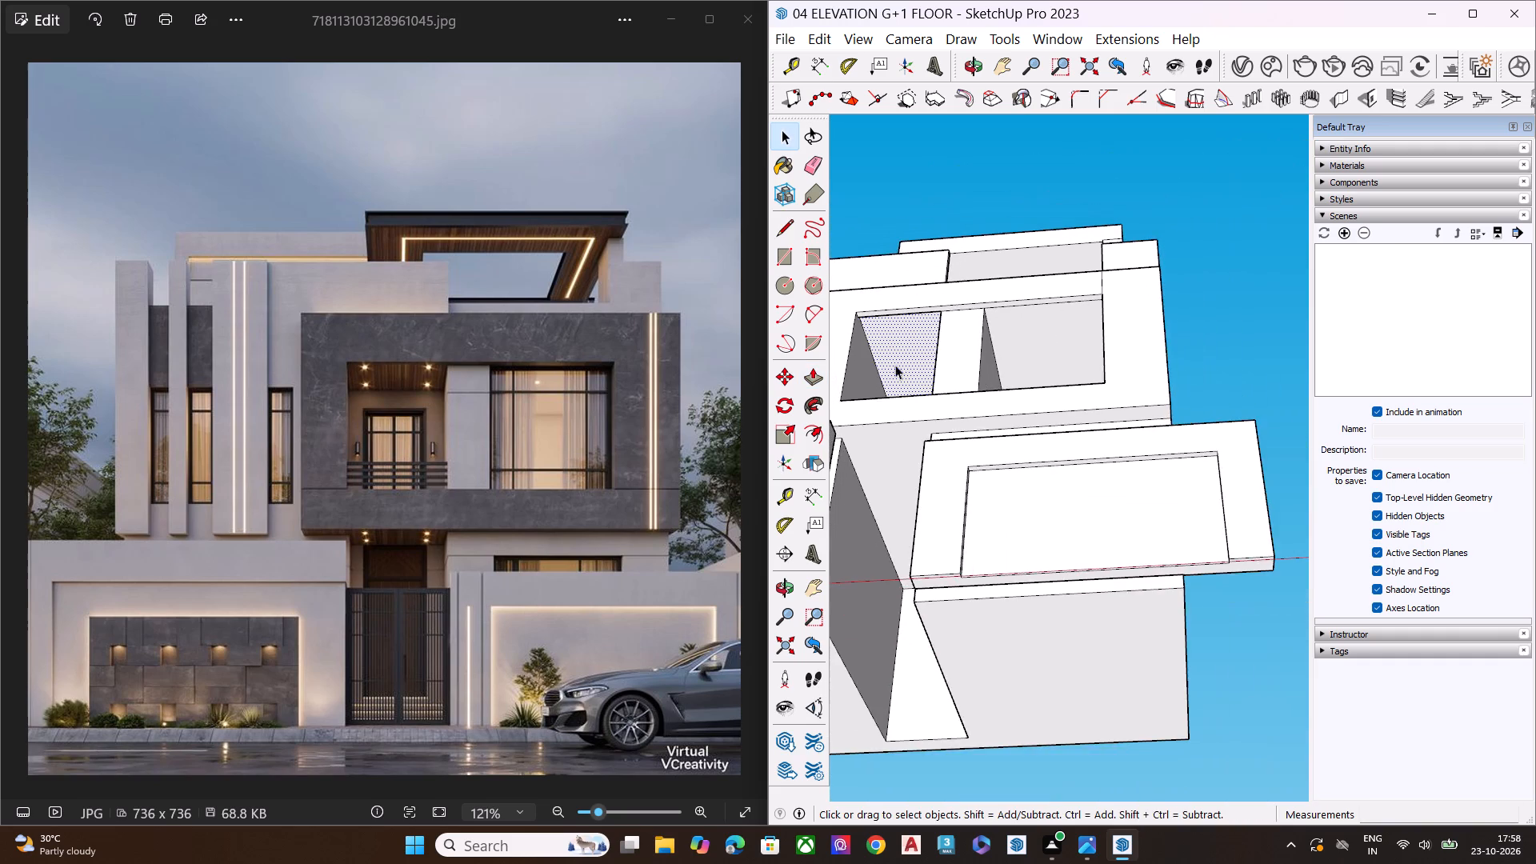
pyautogui.moveTo(964, 379); pyautogui.dragTo(995, 251, button='middle')
pyautogui.scroll(8, 994, 278)
pyautogui.moveTo(1010, 344); pyautogui.dragTo(885, 302, button='middle')
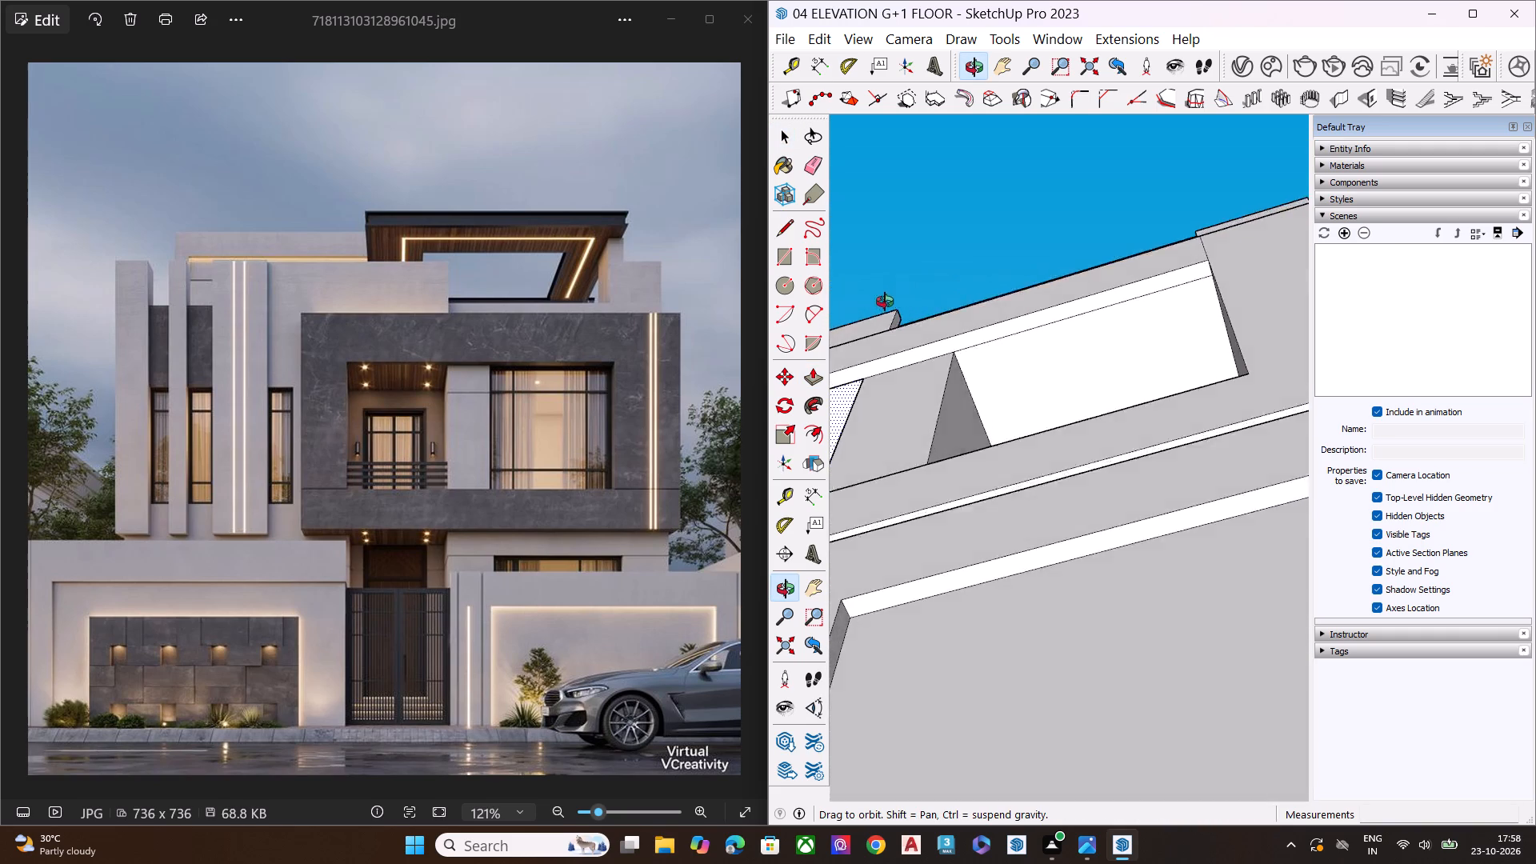
pyautogui.moveTo(885, 302); pyautogui.dragTo(807, 350, button='middle')
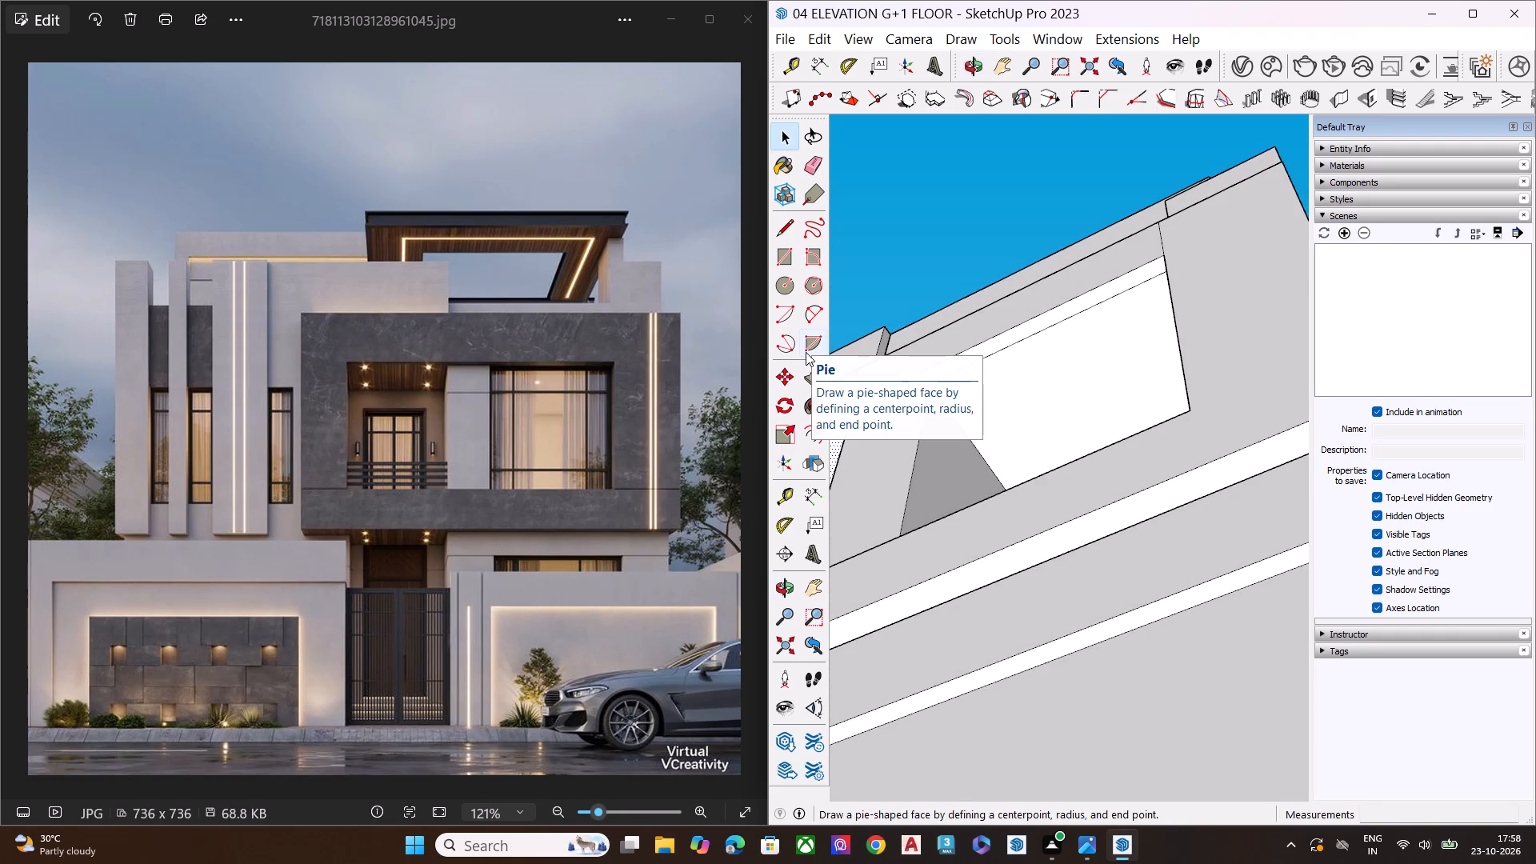
pyautogui.scroll(-7, 1023, 360)
pyautogui.moveTo(1019, 392); pyautogui.dragTo(986, 385, button='middle')
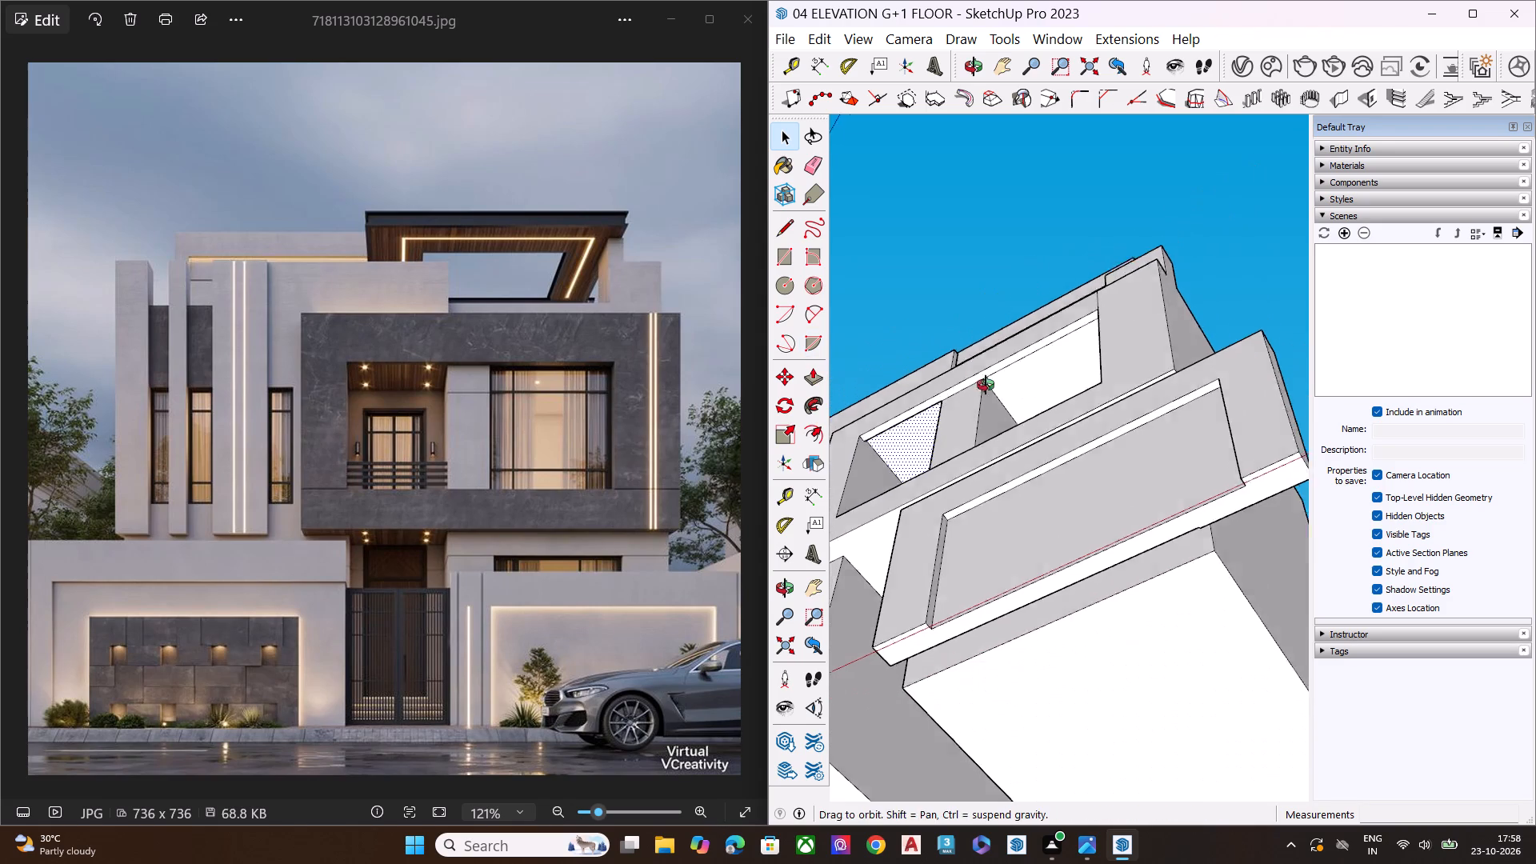
pyautogui.moveTo(986, 385); pyautogui.dragTo(970, 378, button='middle')
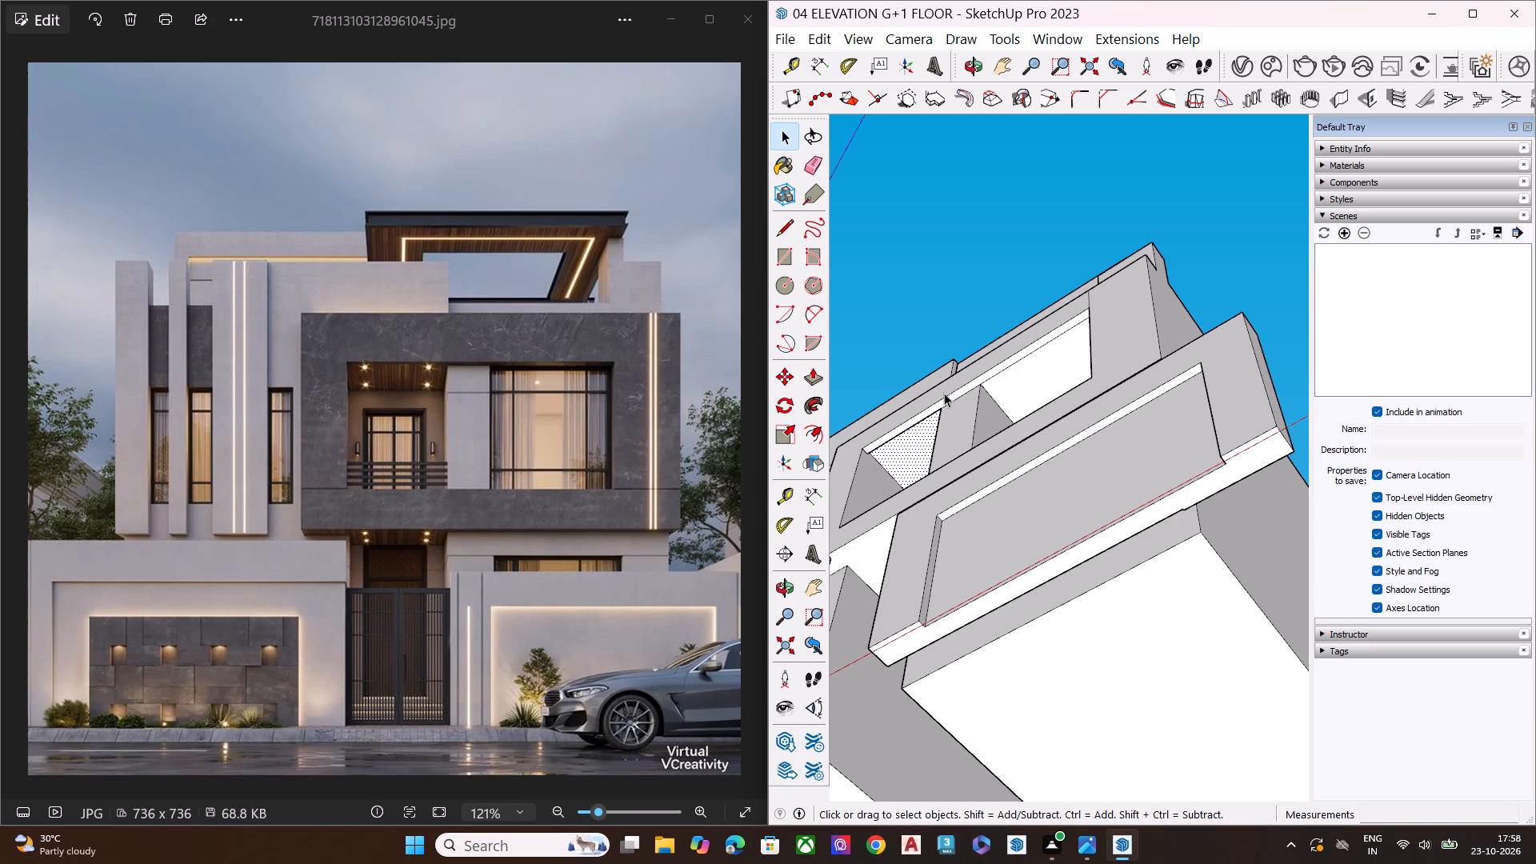
pyautogui.click(1210, 282)
pyautogui.scroll(-1, 1063, 406)
pyautogui.scroll(4, 1075, 413)
pyautogui.scroll(-1, 1097, 426)
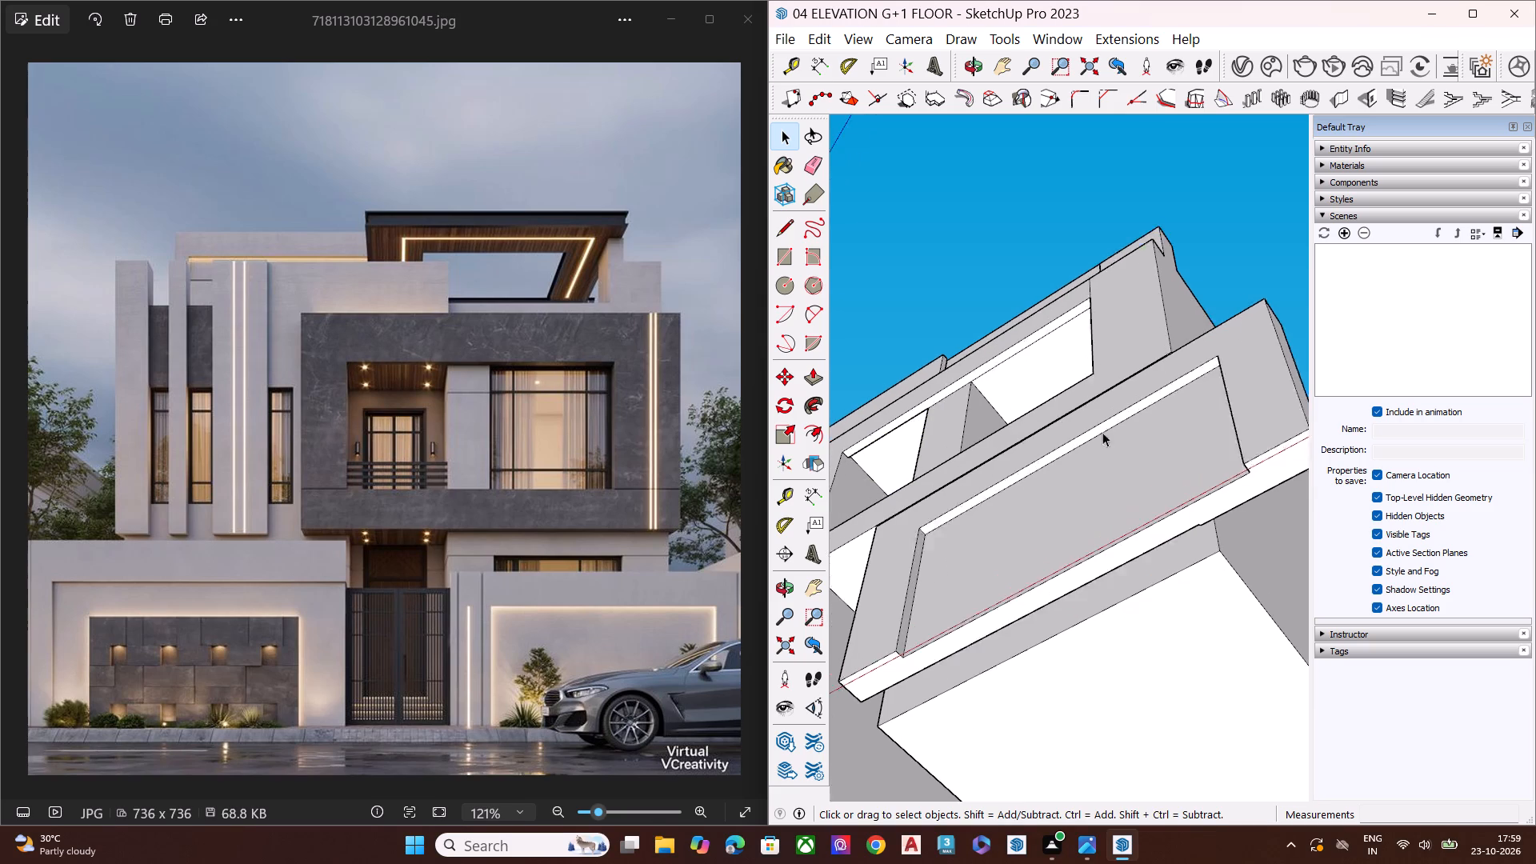
pyautogui.scroll(-2, 1102, 432)
pyautogui.moveTo(970, 461); pyautogui.dragTo(977, 540, button='middle')
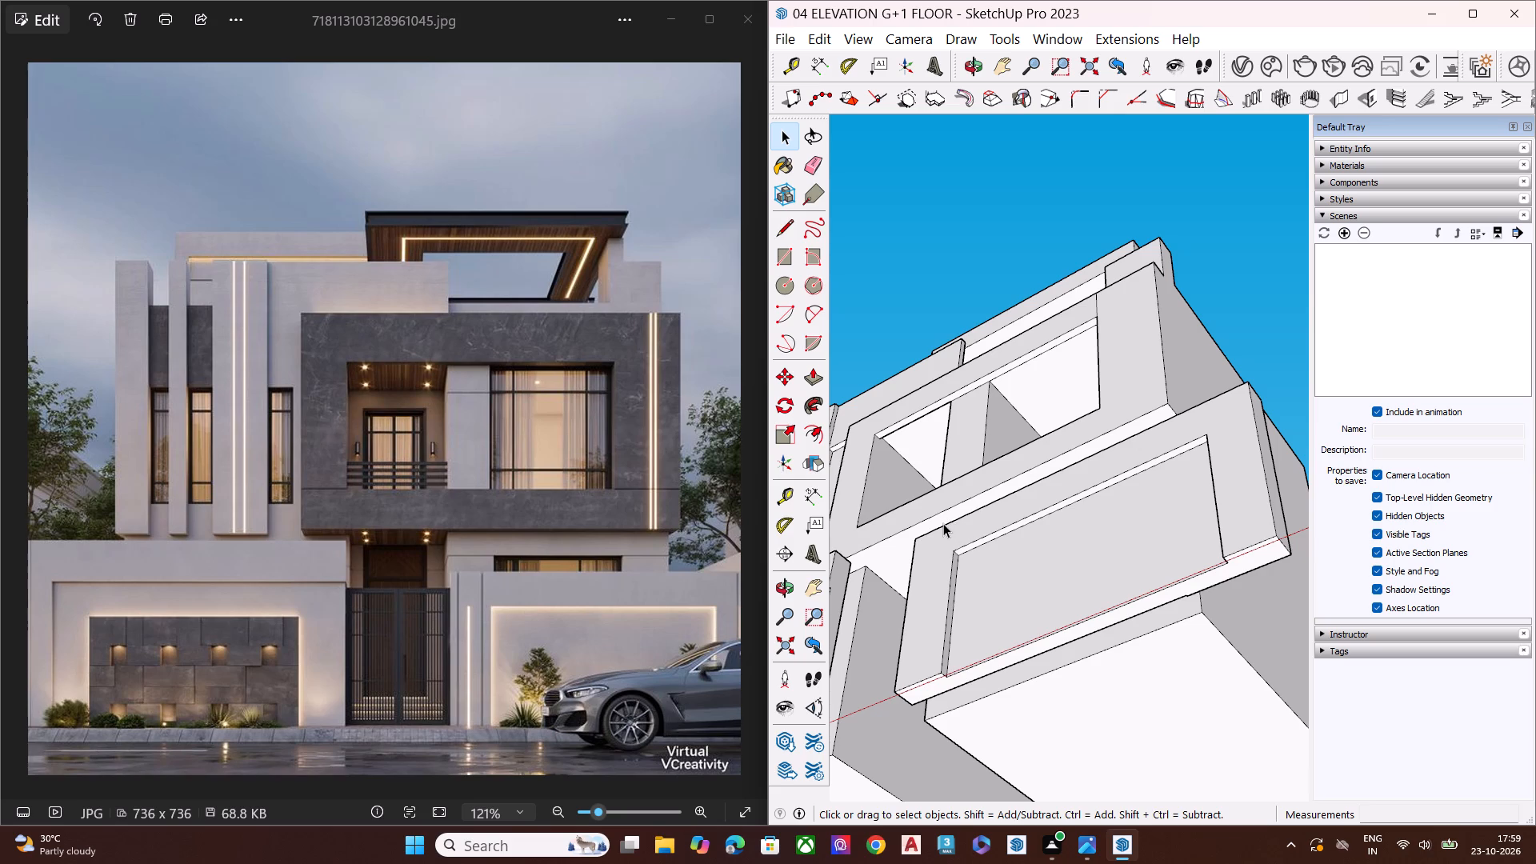
pyautogui.scroll(-3, 893, 518)
pyautogui.scroll(3, 893, 518)
pyautogui.scroll(-1, 893, 518)
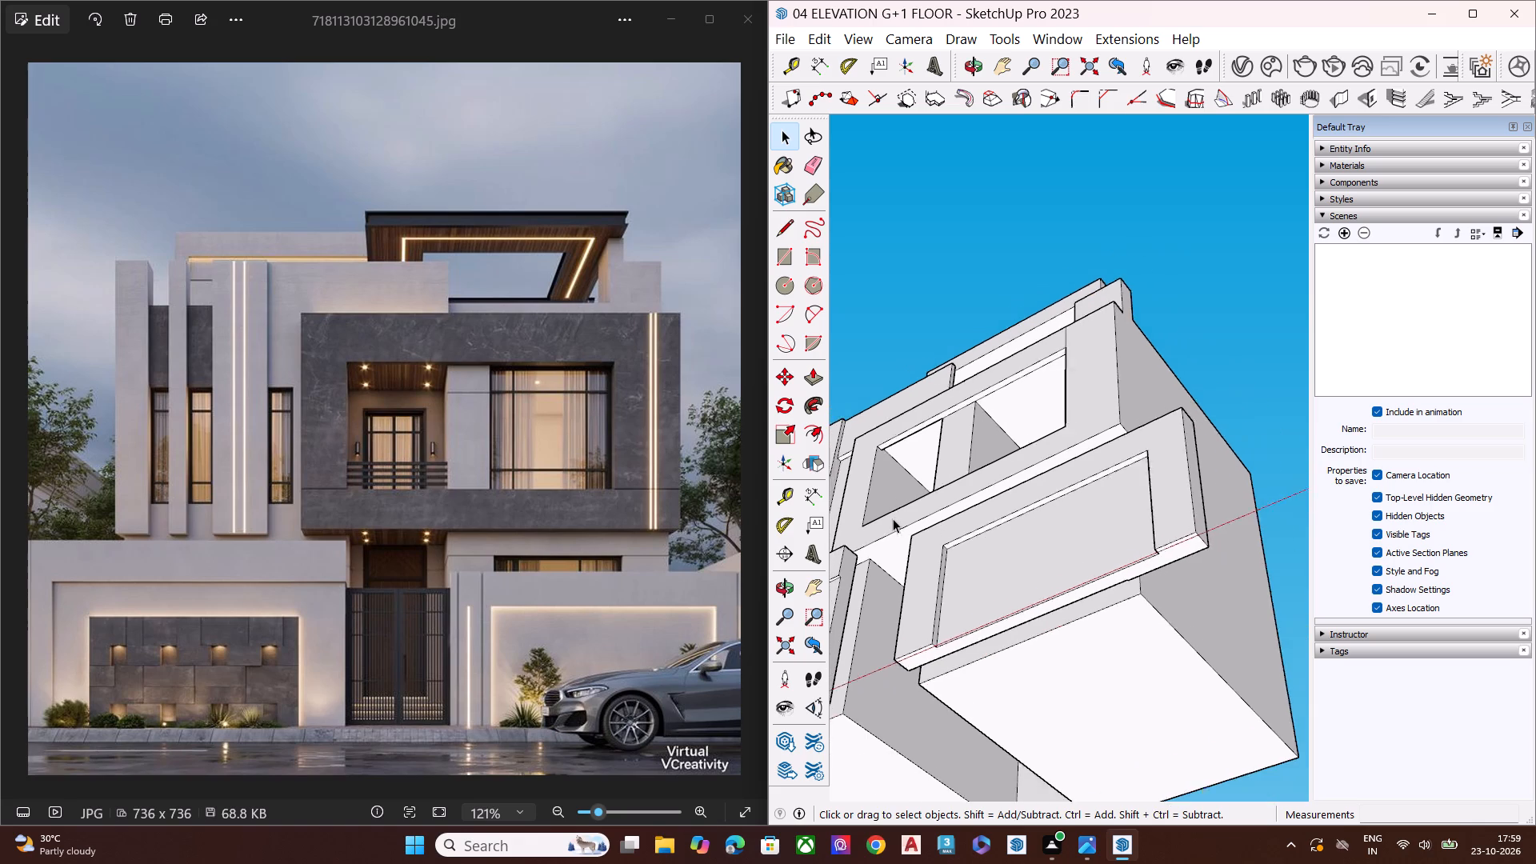
pyautogui.scroll(-2, 893, 518)
pyautogui.moveTo(906, 573); pyautogui.dragTo(1062, 702, button='middle')
pyautogui.scroll(-4, 1010, 370)
pyautogui.scroll(2, 1044, 398)
pyautogui.scroll(-2, 1062, 420)
pyautogui.moveTo(937, 417); pyautogui.dragTo(993, 705, button='middle')
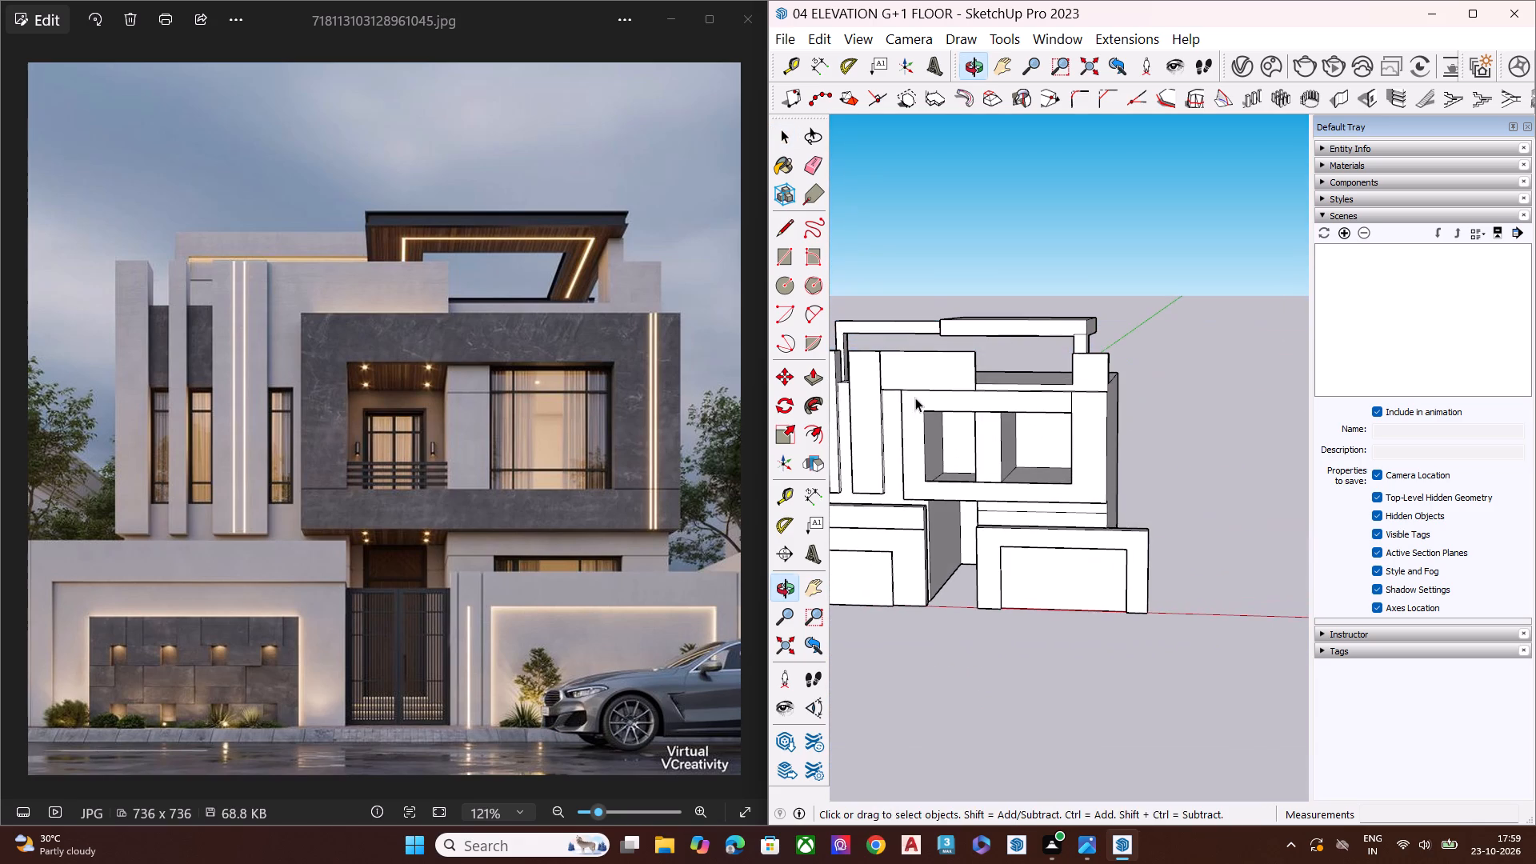
# Draw a horizontal line about 12' 7" long across the upper-floor wall, from the outer fin past the wide fin toward the balcony frame.
pyautogui.moveTo(902, 370); pyautogui.dragTo(1012, 518, button='middle')
pyautogui.moveTo(1012, 518); pyautogui.dragTo(914, 516, button='middle')
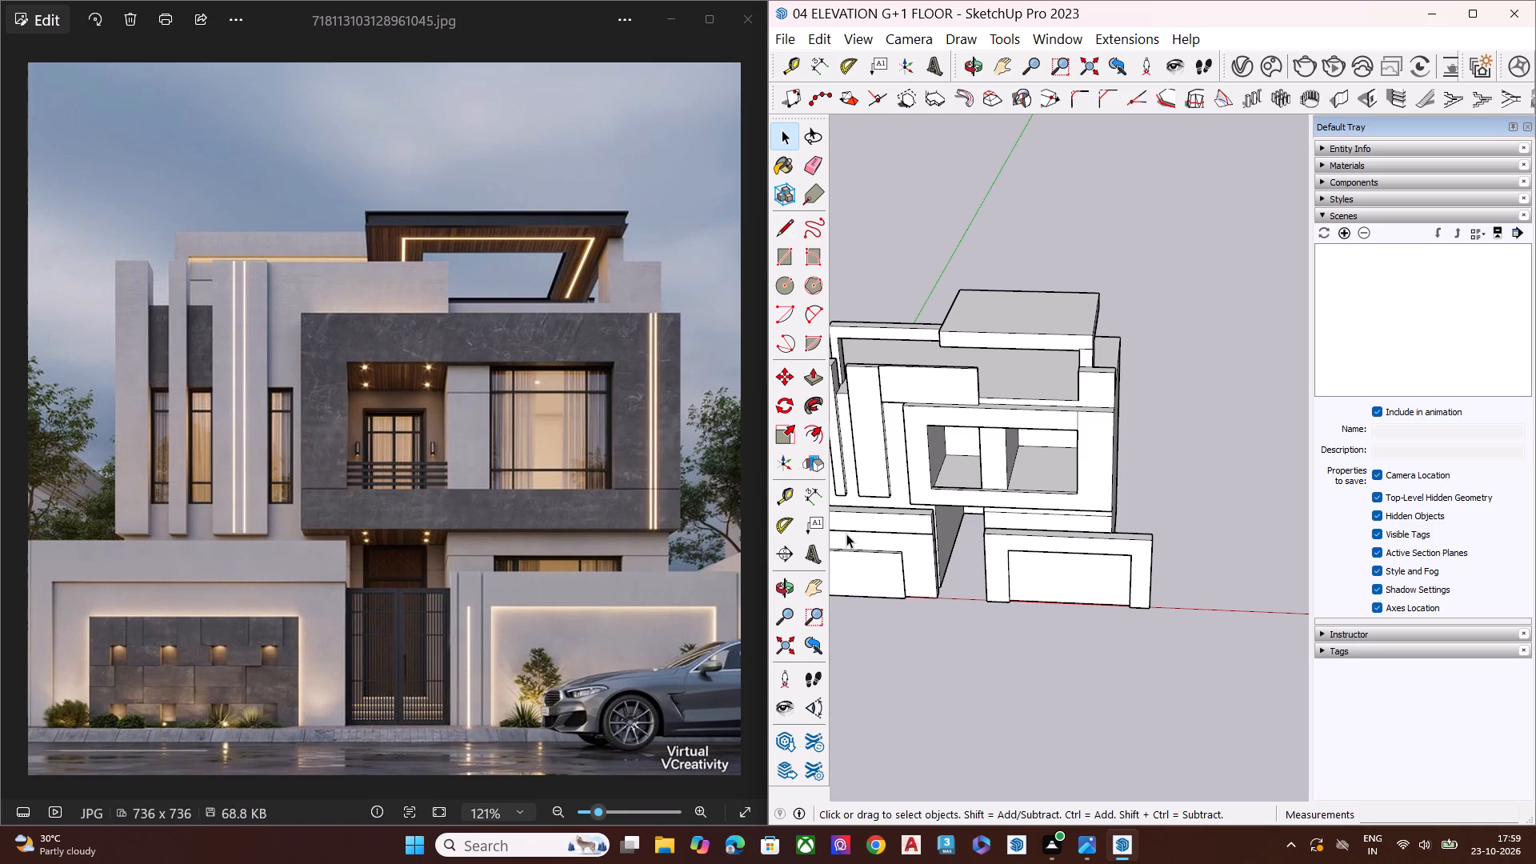
pyautogui.scroll(-7, 943, 422)
pyautogui.moveTo(902, 527); pyautogui.dragTo(934, 376, button='middle')
pyautogui.scroll(4, 897, 454)
pyautogui.scroll(-1, 888, 480)
pyautogui.scroll(2, 888, 481)
pyautogui.scroll(-2, 890, 498)
pyautogui.scroll(9, 866, 442)
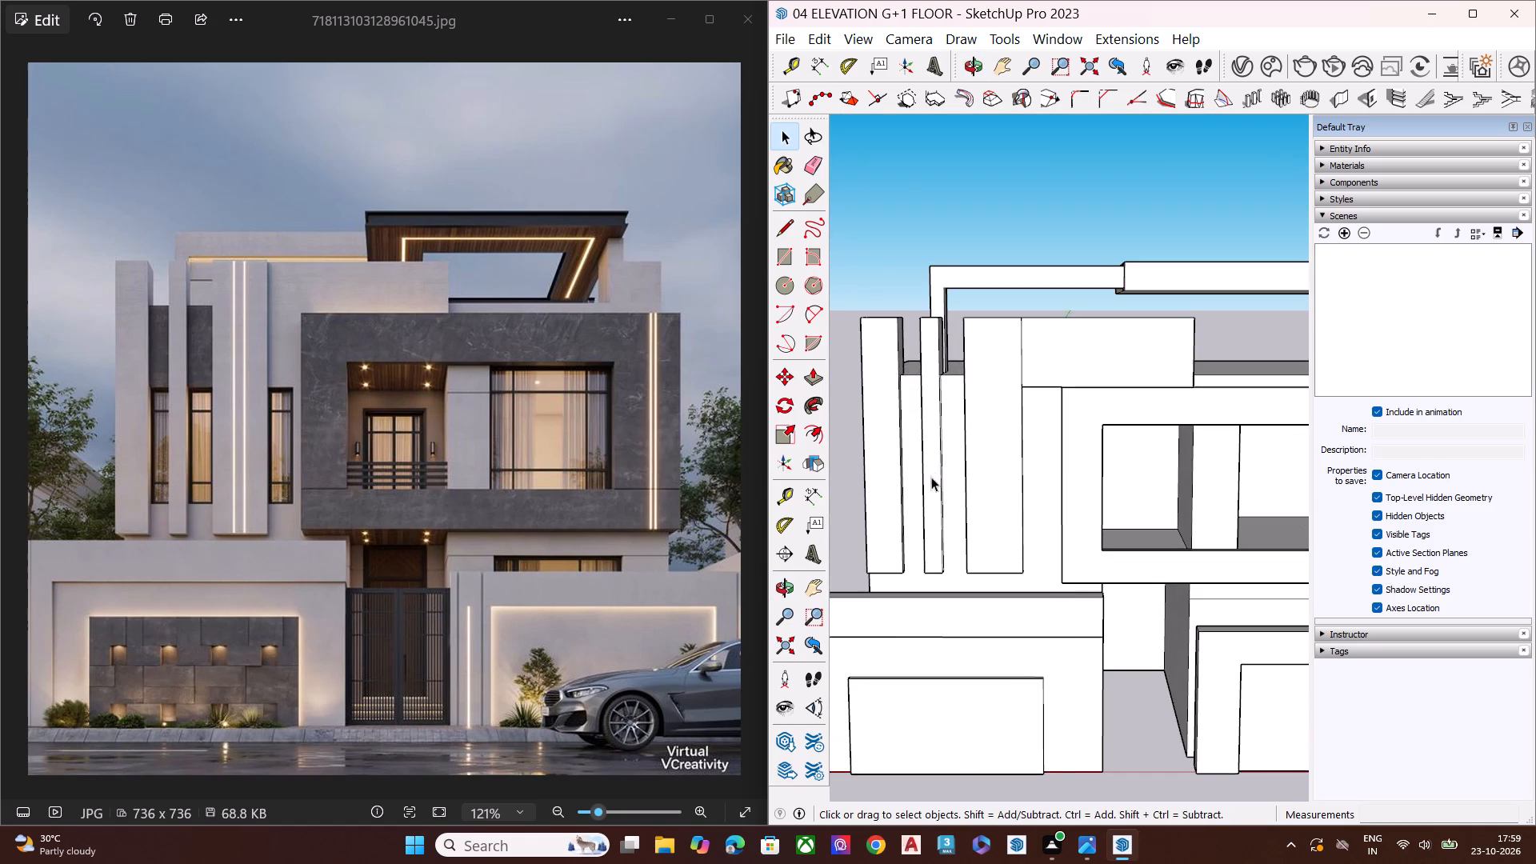
pyautogui.moveTo(931, 477); pyautogui.dragTo(939, 441, button='middle')
pyautogui.scroll(2, 938, 454)
pyautogui.scroll(-1, 931, 472)
pyautogui.scroll(4, 930, 474)
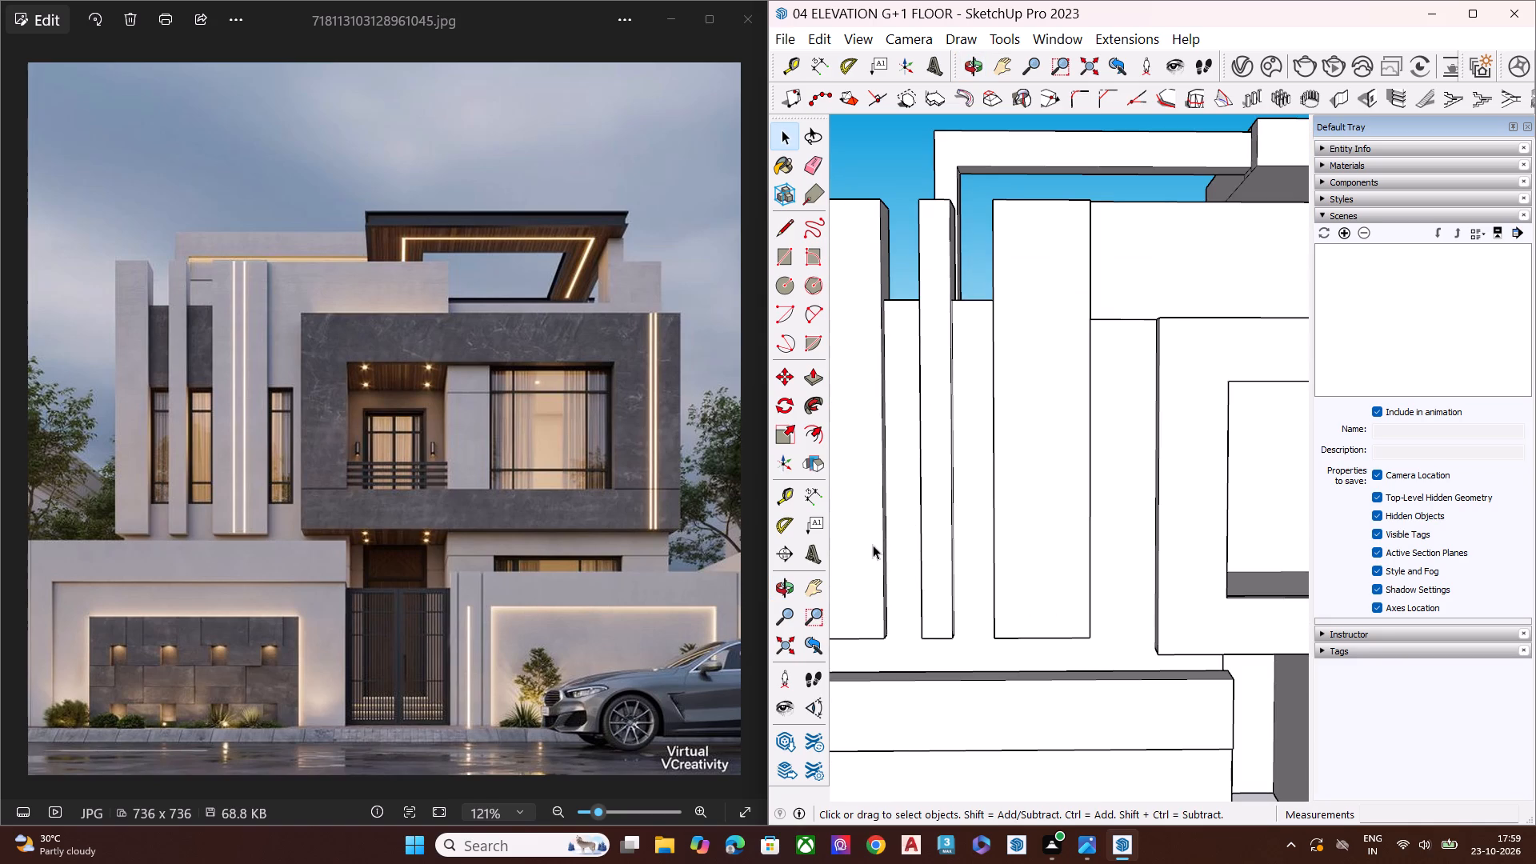
pyautogui.press('l')
pyautogui.moveTo(899, 582); pyautogui.dragTo(820, 574, button='middle')
pyautogui.scroll(2, 834, 568)
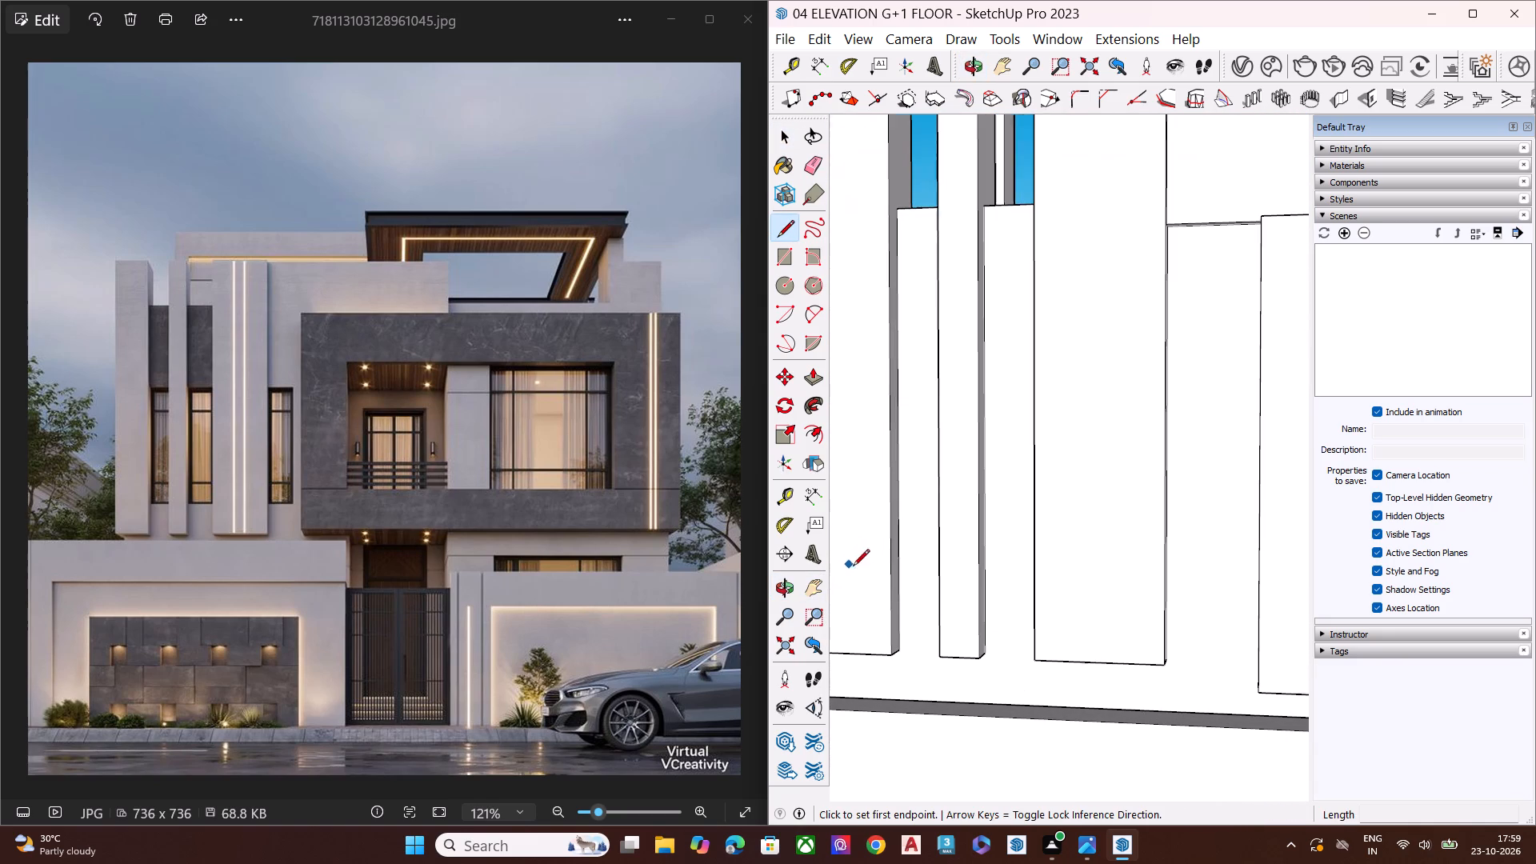
pyautogui.scroll(1, 853, 567)
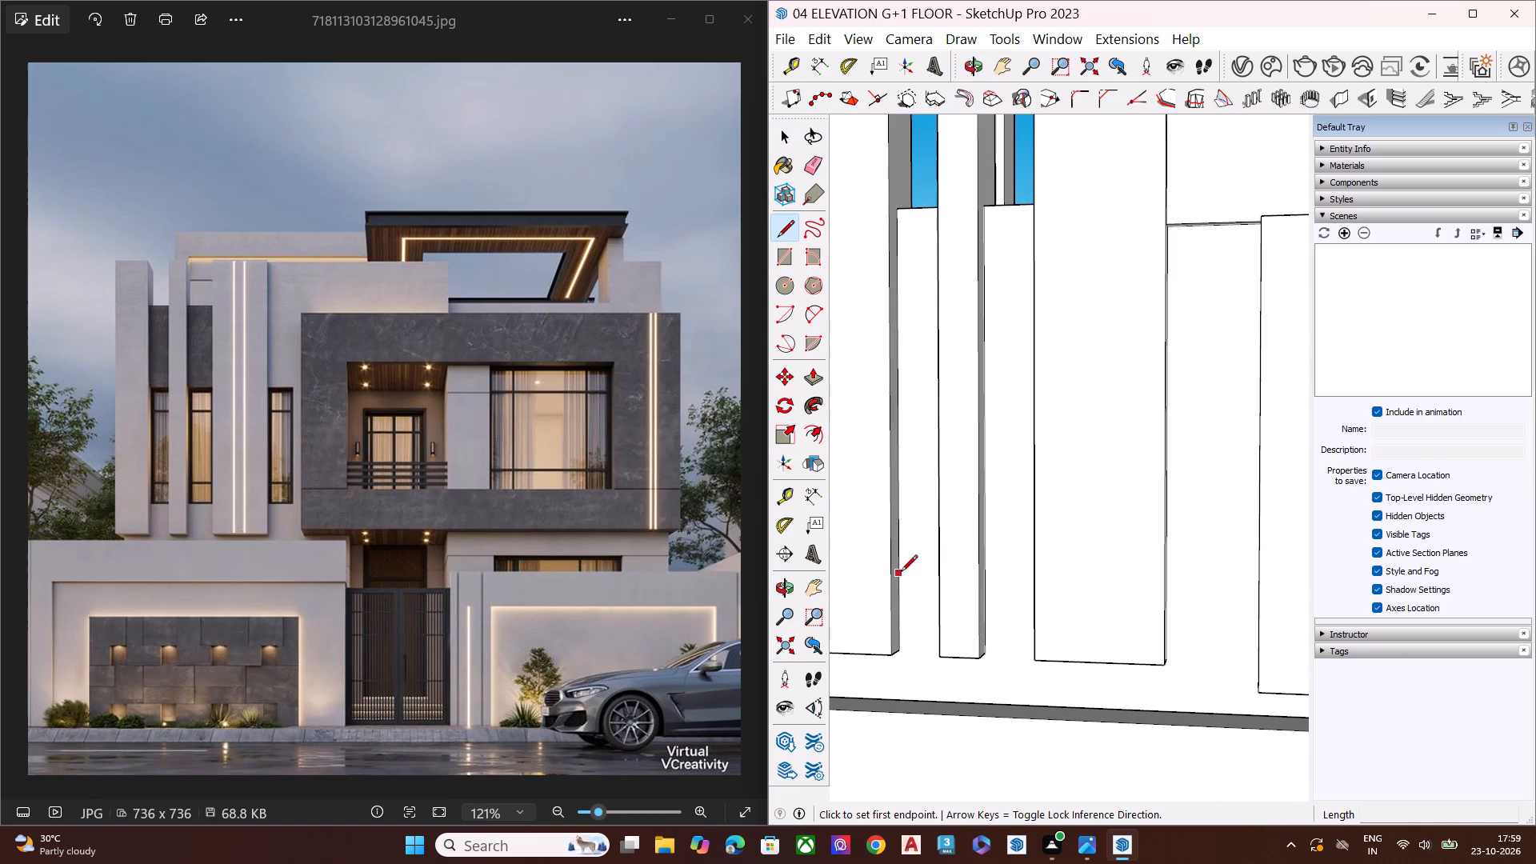
pyautogui.click(901, 573)
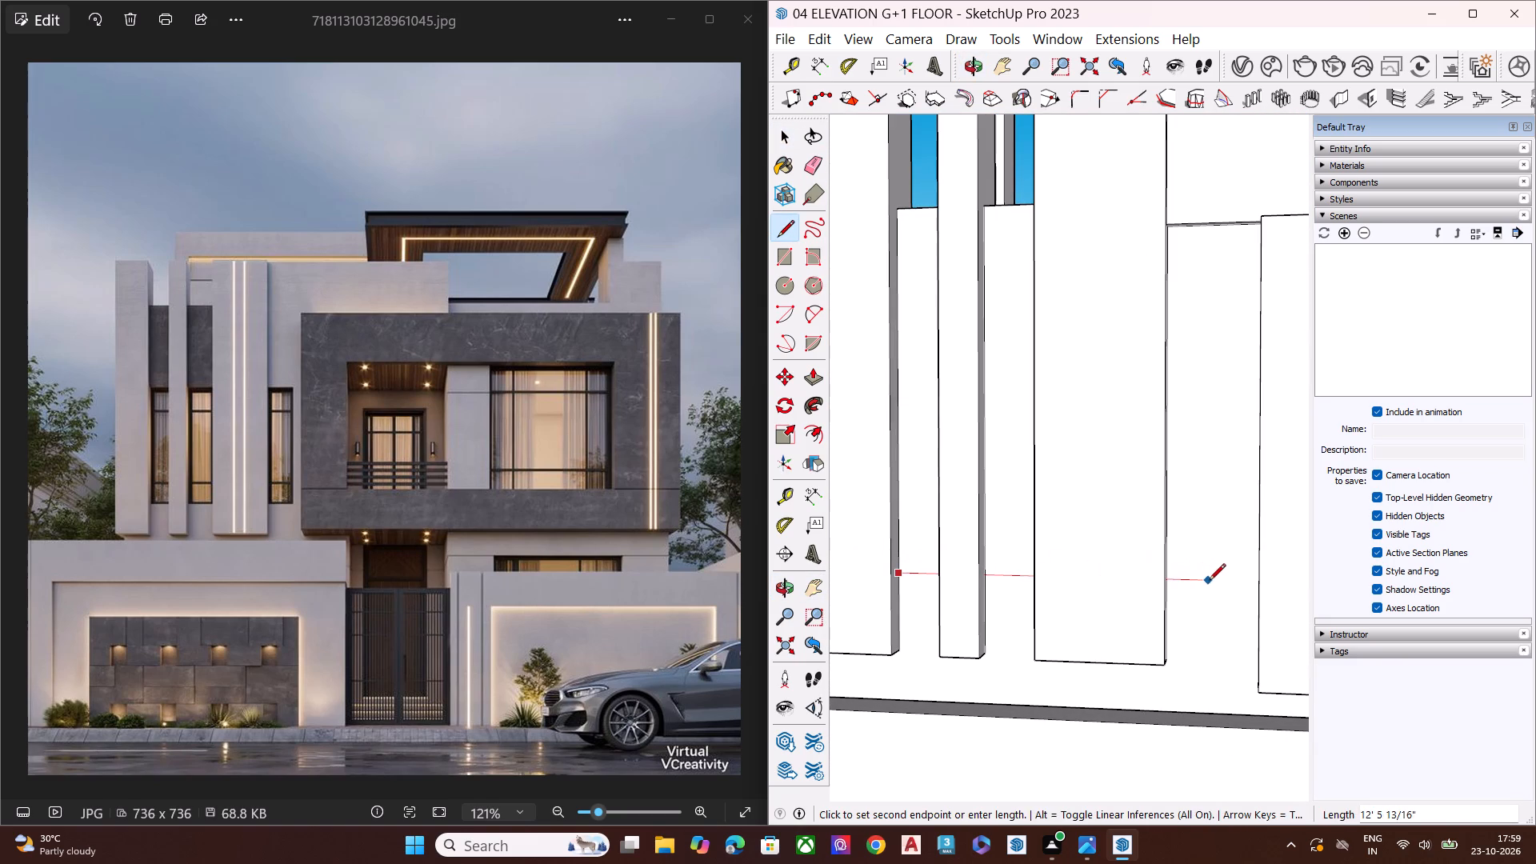
pyautogui.moveTo(1210, 582); pyautogui.dragTo(1328, 552, button='middle')
pyautogui.scroll(1, 1328, 552)
pyautogui.scroll(-2, 1296, 566)
pyautogui.scroll(2, 1259, 566)
pyautogui.scroll(-7, 1234, 566)
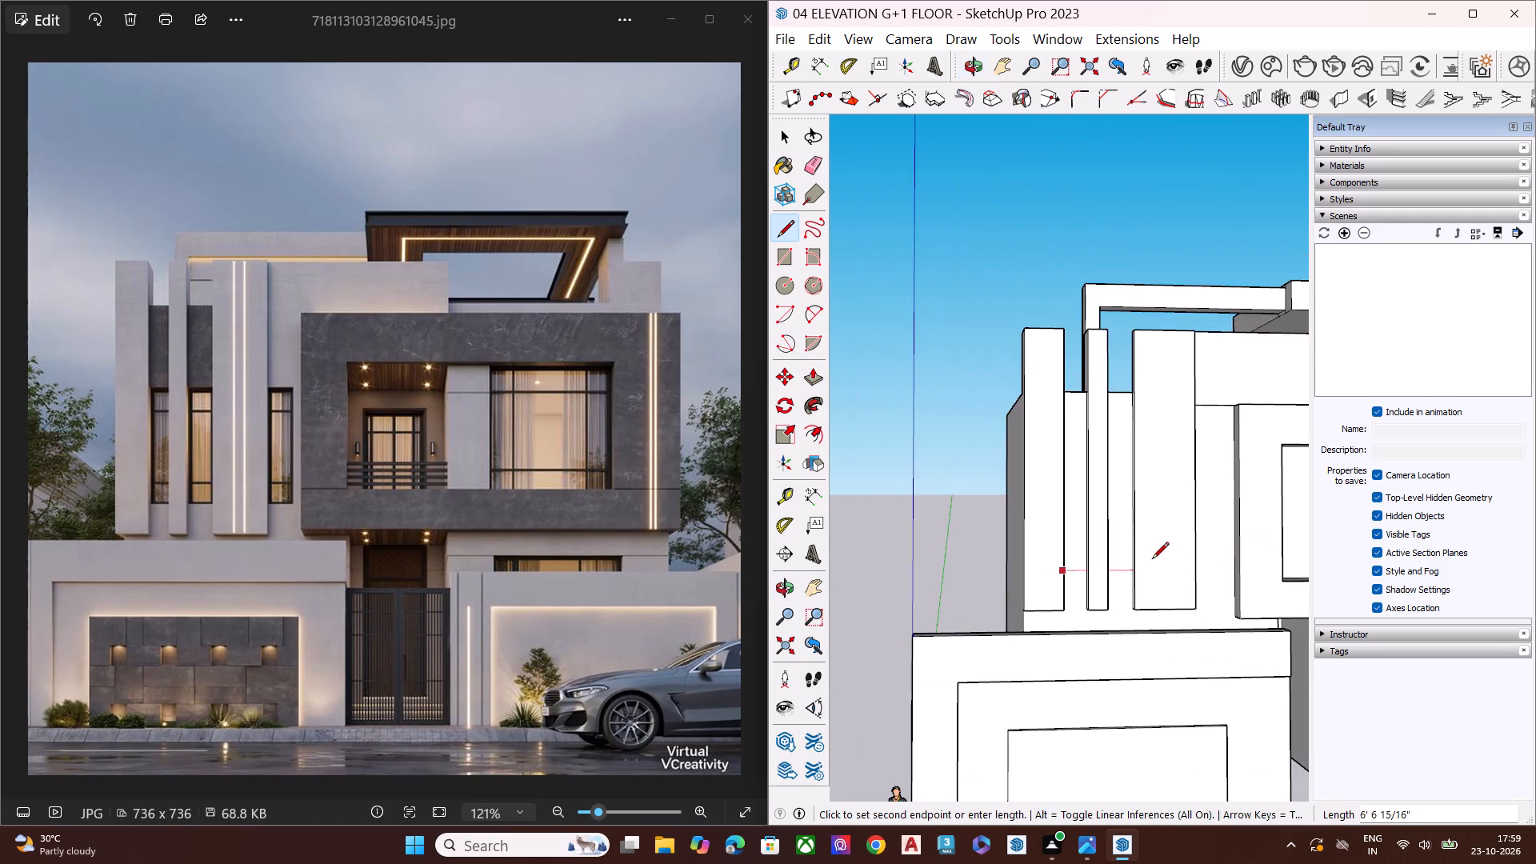
pyautogui.scroll(-6, 1165, 552)
pyautogui.moveTo(1231, 569); pyautogui.dragTo(1203, 560, button='middle')
pyautogui.scroll(6, 1203, 560)
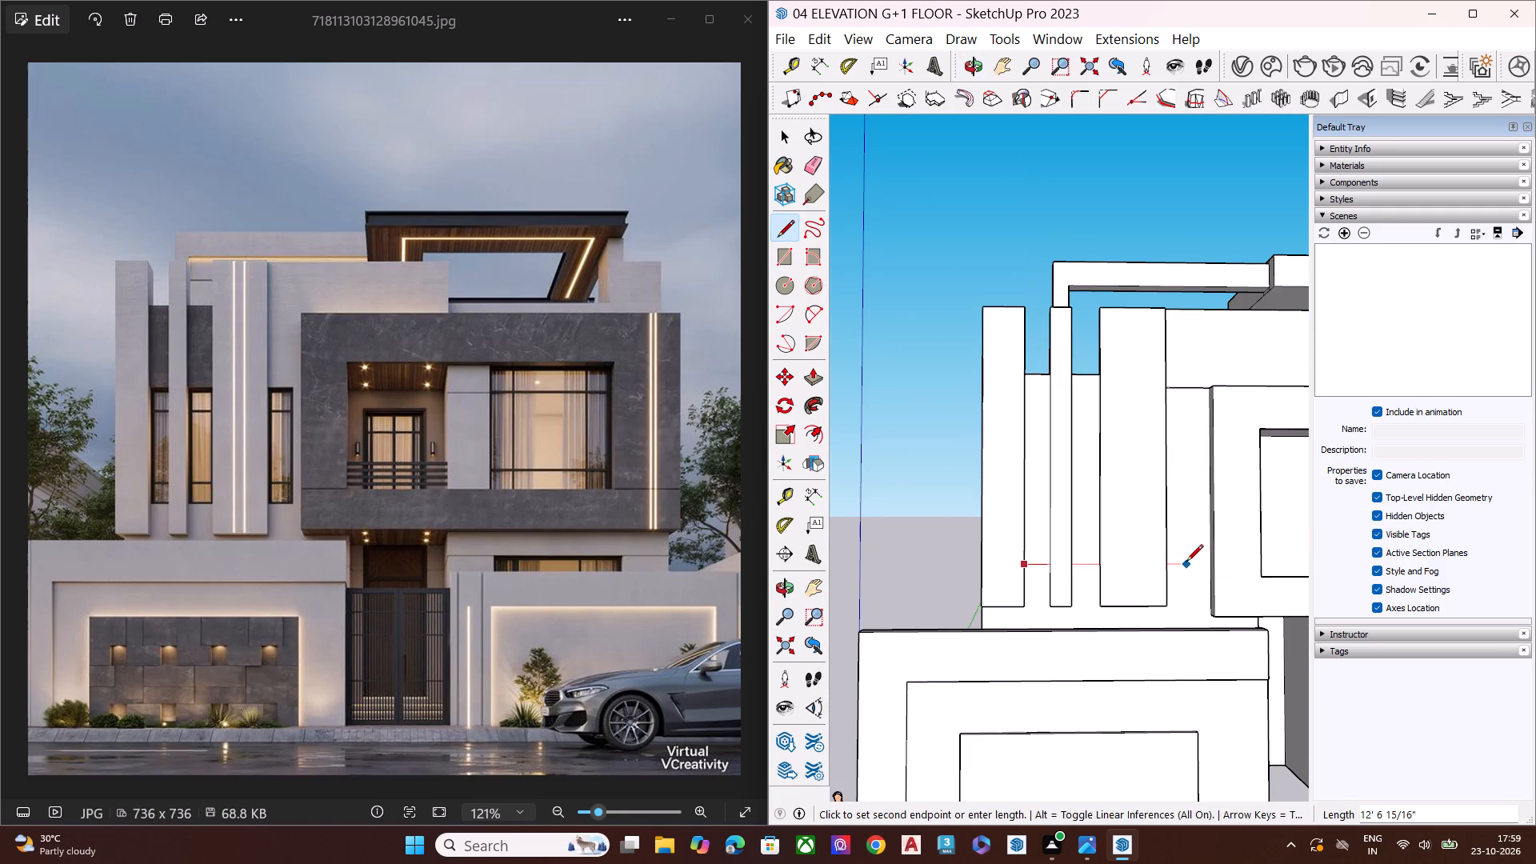
pyautogui.click(1192, 562)
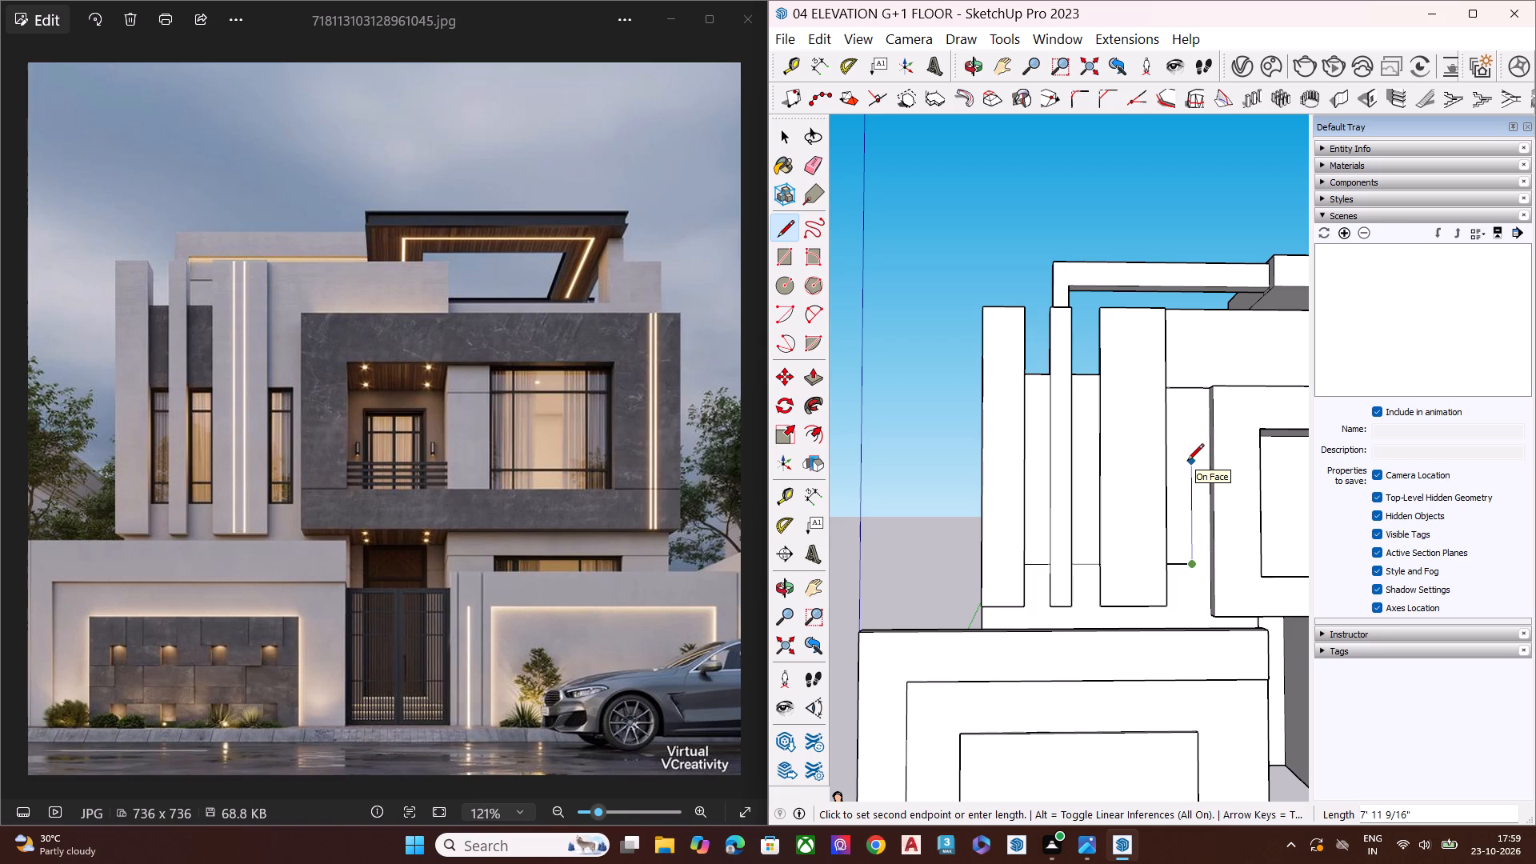
pyautogui.press('space')
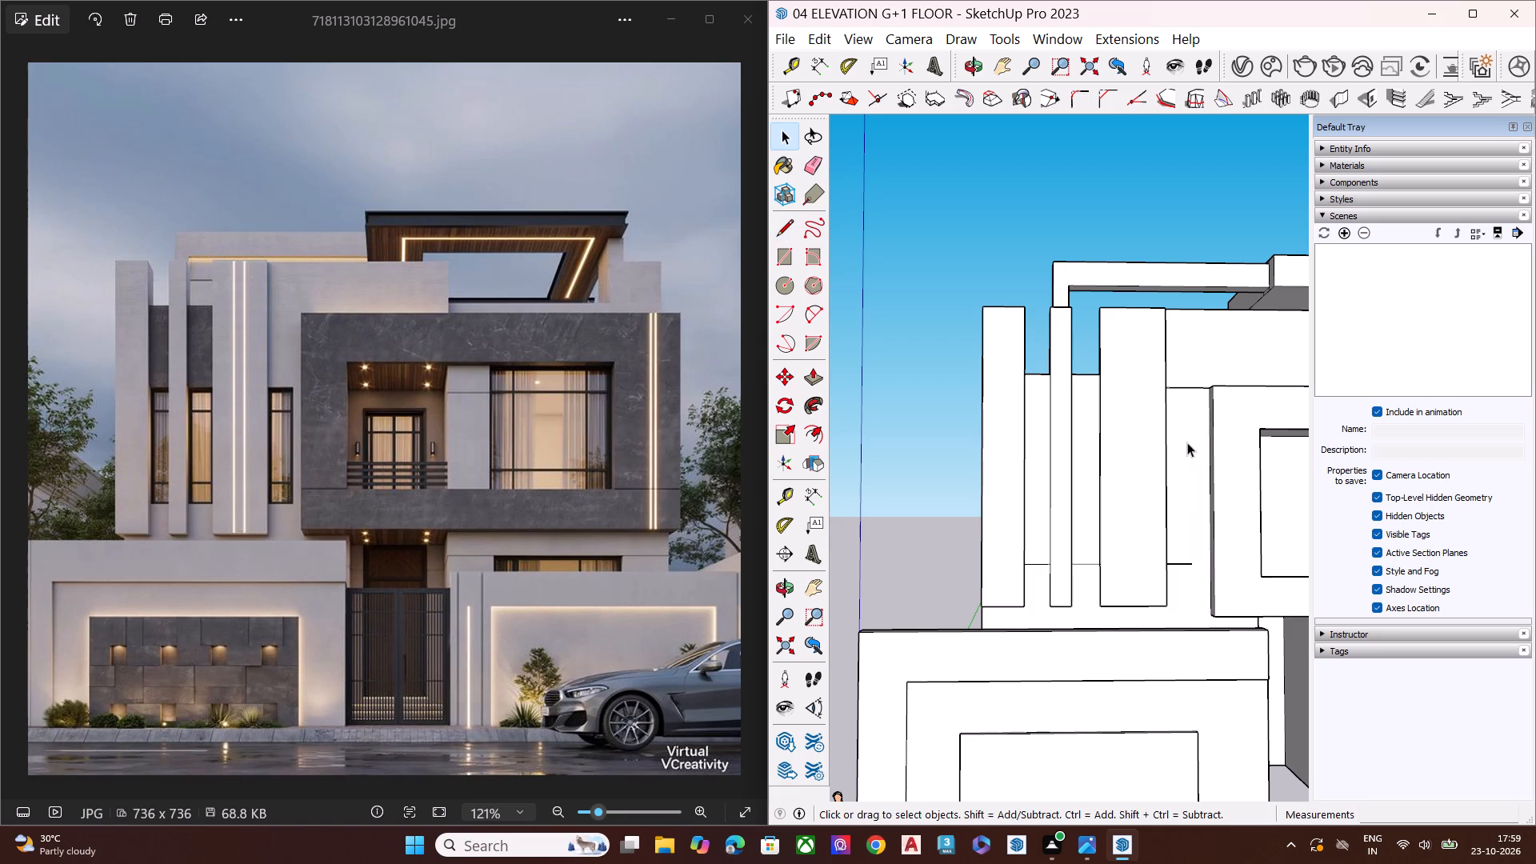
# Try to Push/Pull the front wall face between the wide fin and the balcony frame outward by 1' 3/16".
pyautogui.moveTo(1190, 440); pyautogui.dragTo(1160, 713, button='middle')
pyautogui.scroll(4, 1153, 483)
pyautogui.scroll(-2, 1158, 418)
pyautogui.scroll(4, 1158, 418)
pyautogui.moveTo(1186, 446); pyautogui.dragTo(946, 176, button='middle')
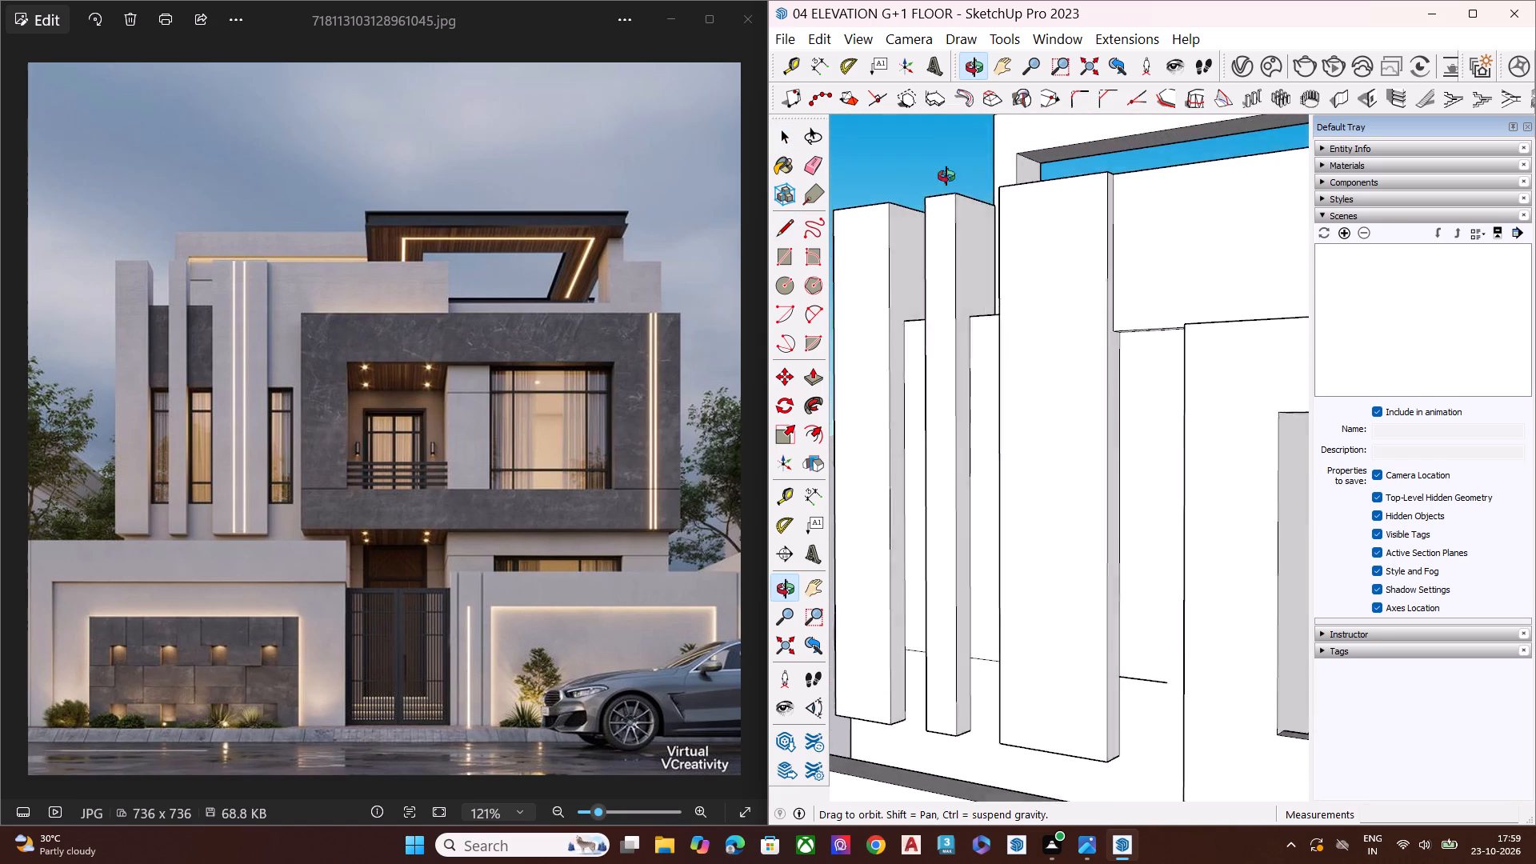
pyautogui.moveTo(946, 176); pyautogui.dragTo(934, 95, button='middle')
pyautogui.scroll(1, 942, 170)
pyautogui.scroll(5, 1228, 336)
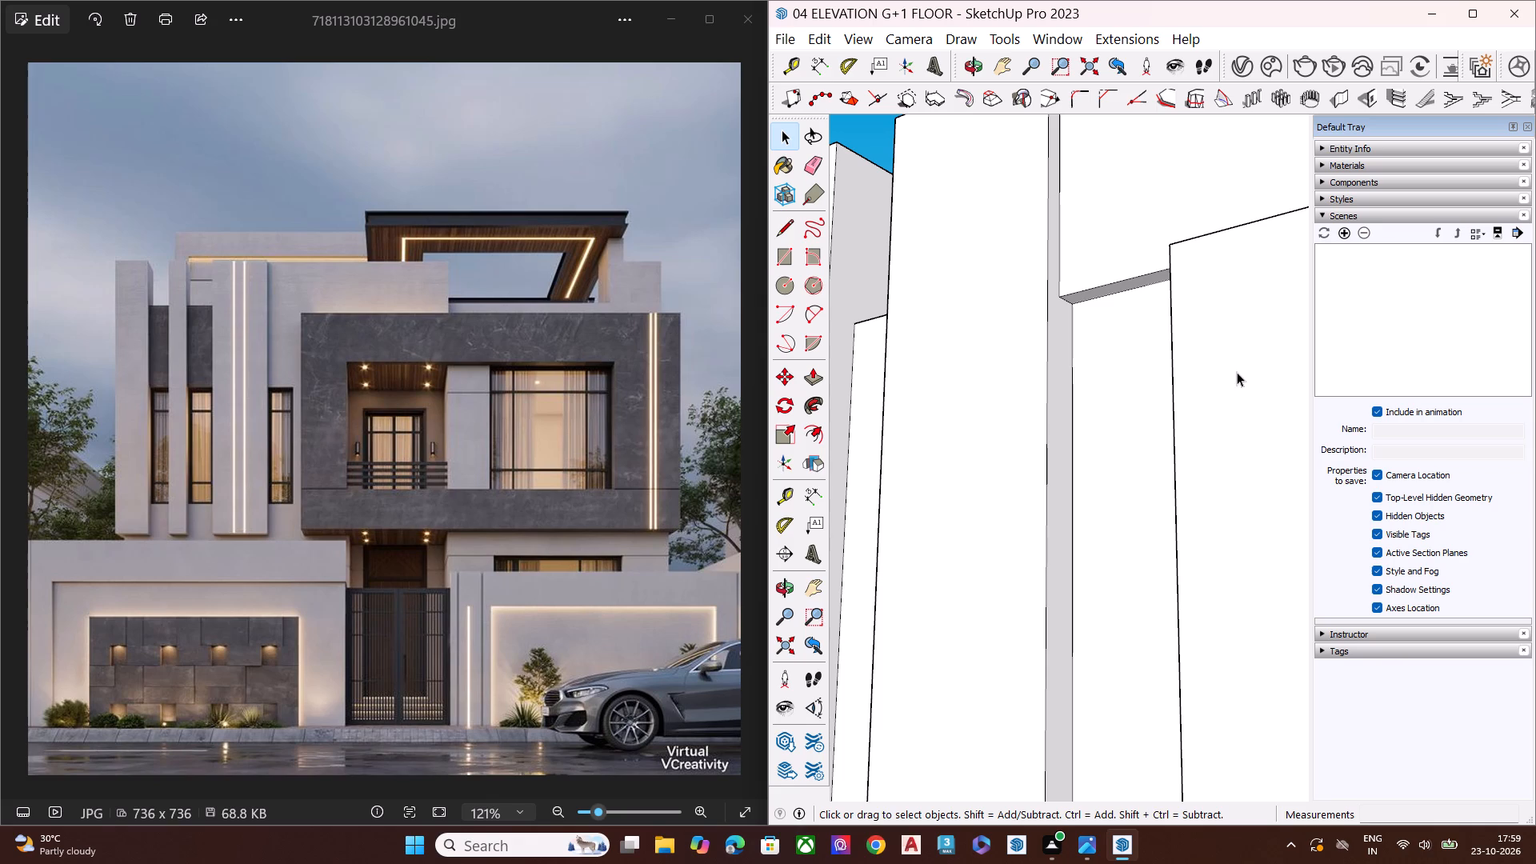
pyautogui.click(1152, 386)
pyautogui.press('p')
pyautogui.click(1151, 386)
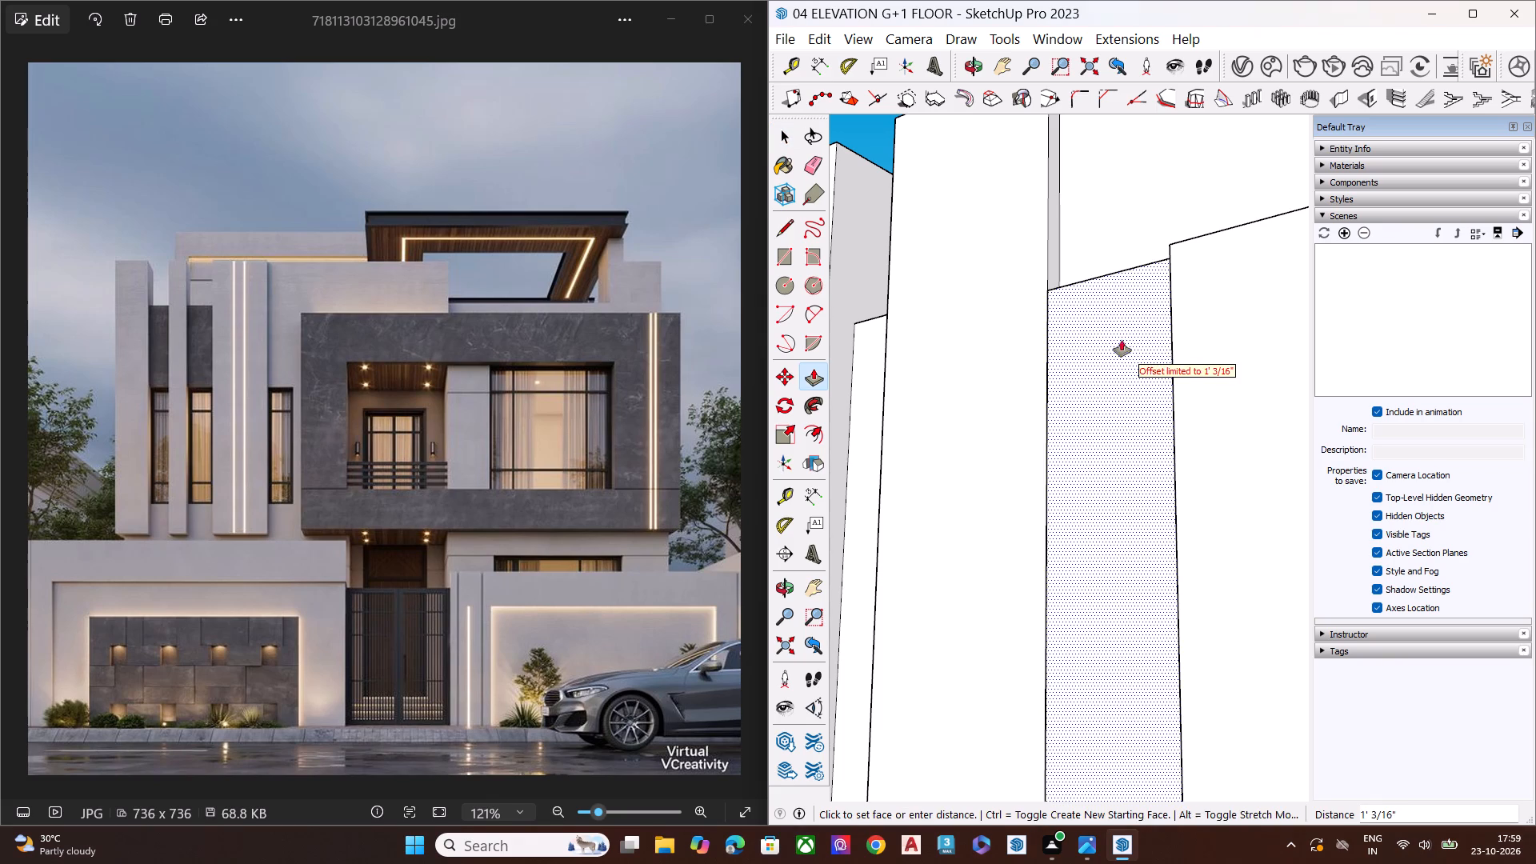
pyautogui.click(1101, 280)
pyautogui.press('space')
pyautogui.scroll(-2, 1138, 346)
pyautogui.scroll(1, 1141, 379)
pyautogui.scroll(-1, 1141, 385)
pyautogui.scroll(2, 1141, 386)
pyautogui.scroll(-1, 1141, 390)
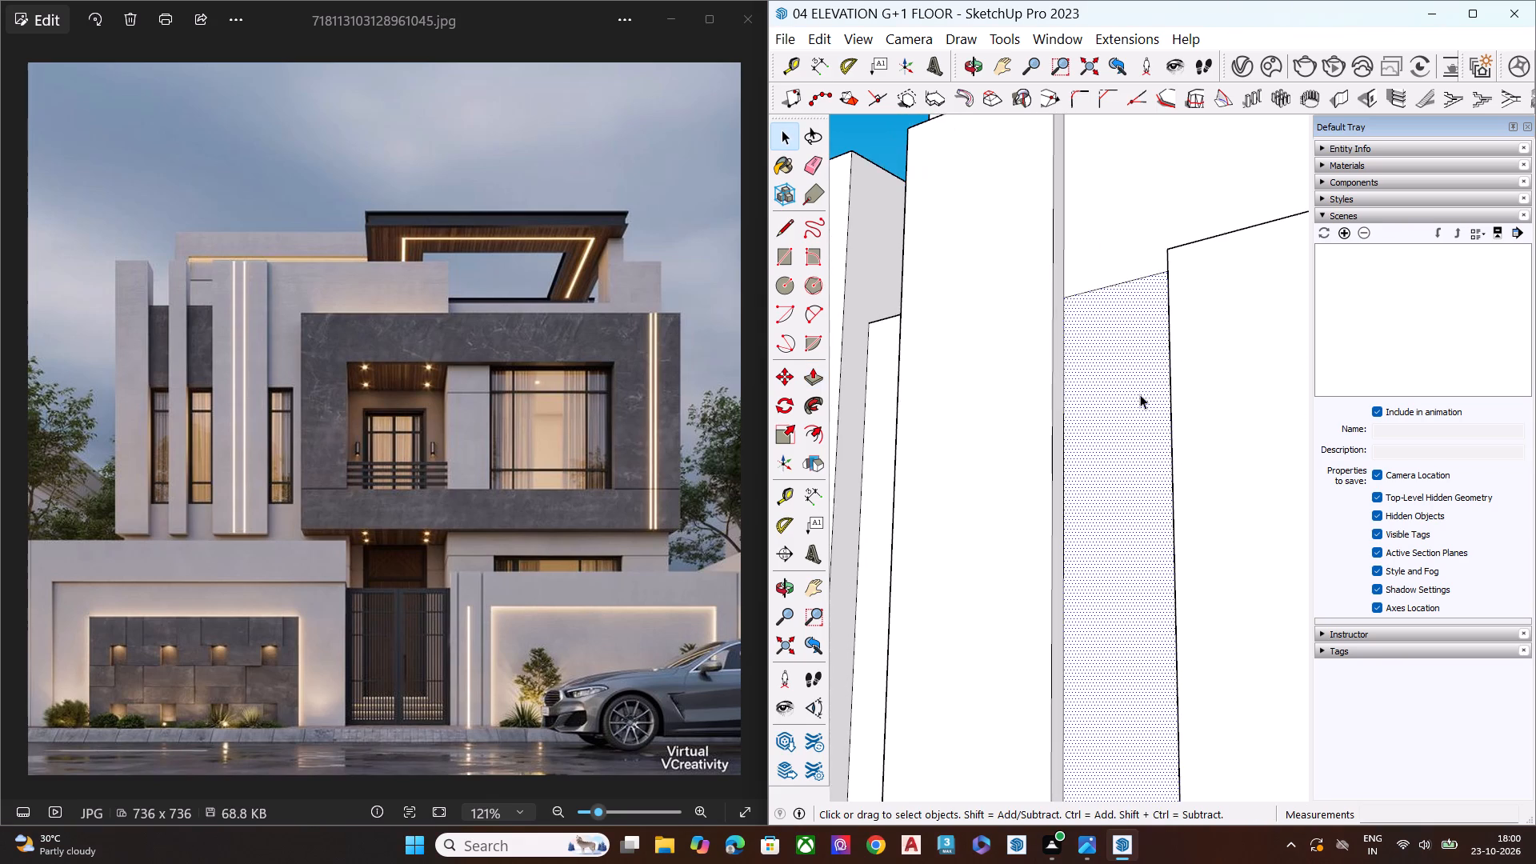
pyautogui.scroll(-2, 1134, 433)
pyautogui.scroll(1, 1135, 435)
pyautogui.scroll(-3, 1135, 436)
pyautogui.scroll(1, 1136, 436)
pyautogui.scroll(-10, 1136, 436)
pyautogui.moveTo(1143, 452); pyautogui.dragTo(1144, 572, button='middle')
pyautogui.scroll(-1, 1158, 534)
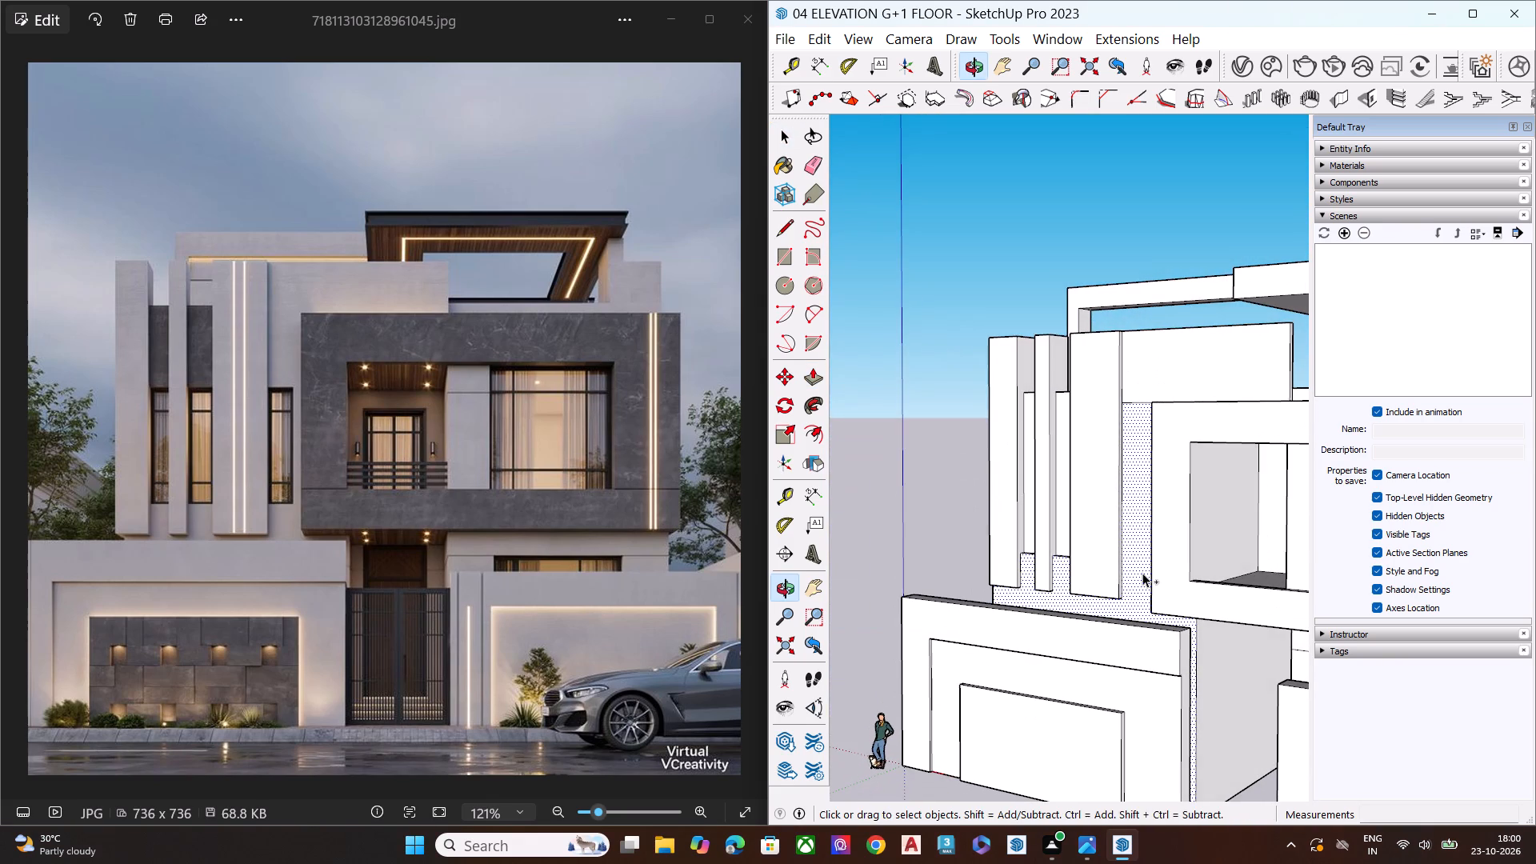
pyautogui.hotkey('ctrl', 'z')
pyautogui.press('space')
# Push/Pull the front face of the roof parapet beside the wide fin back by about 6 1/2".
pyautogui.moveTo(1147, 555); pyautogui.dragTo(1166, 560, button='middle')
pyautogui.scroll(10, 1156, 566)
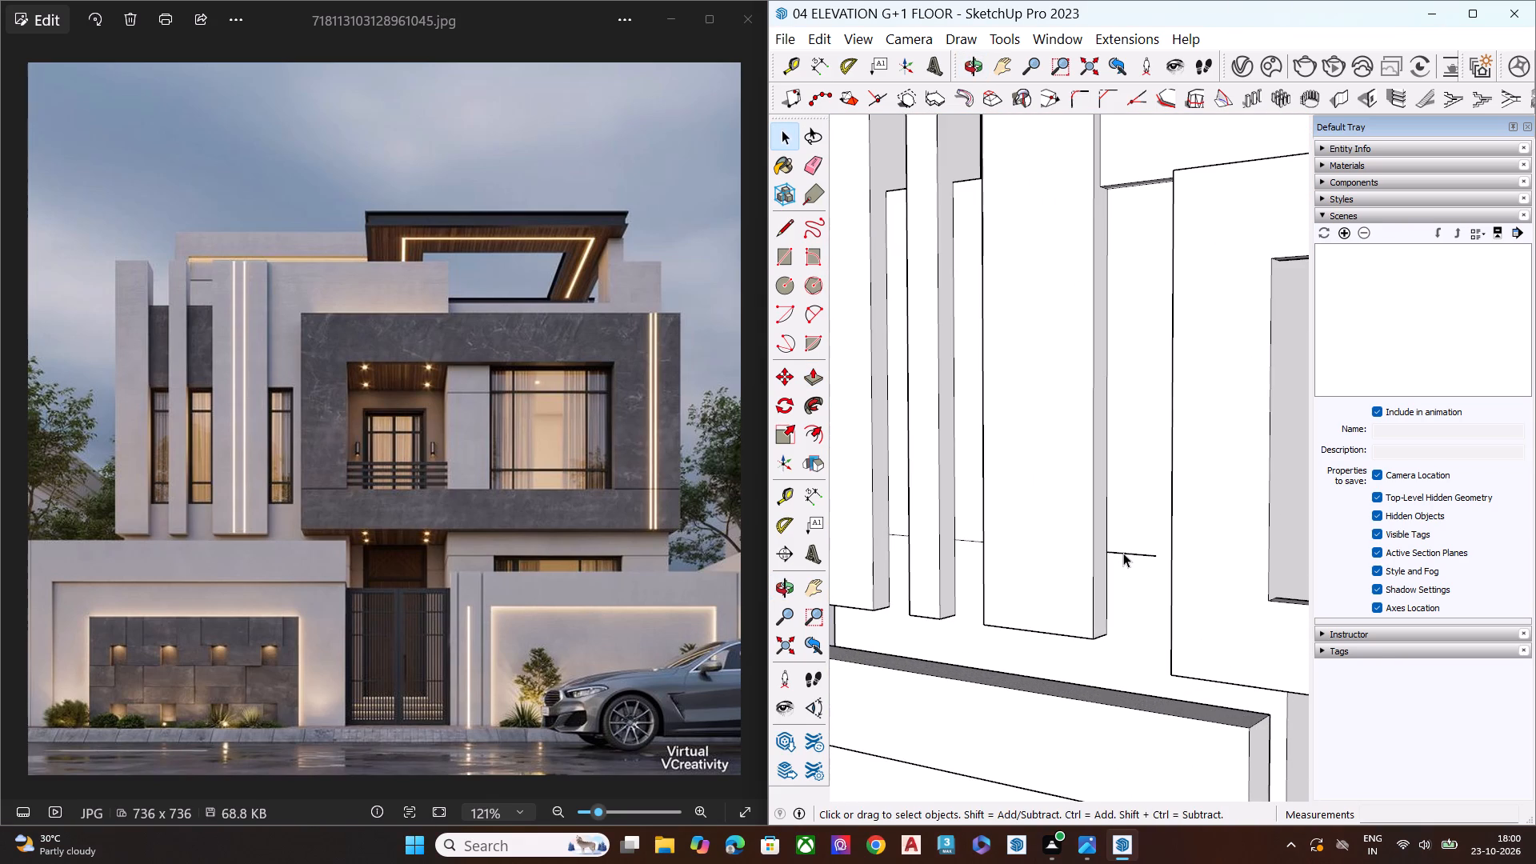
pyautogui.click(1123, 553)
pyautogui.scroll(-6, 1123, 561)
pyautogui.press('space')
pyautogui.click(1138, 342)
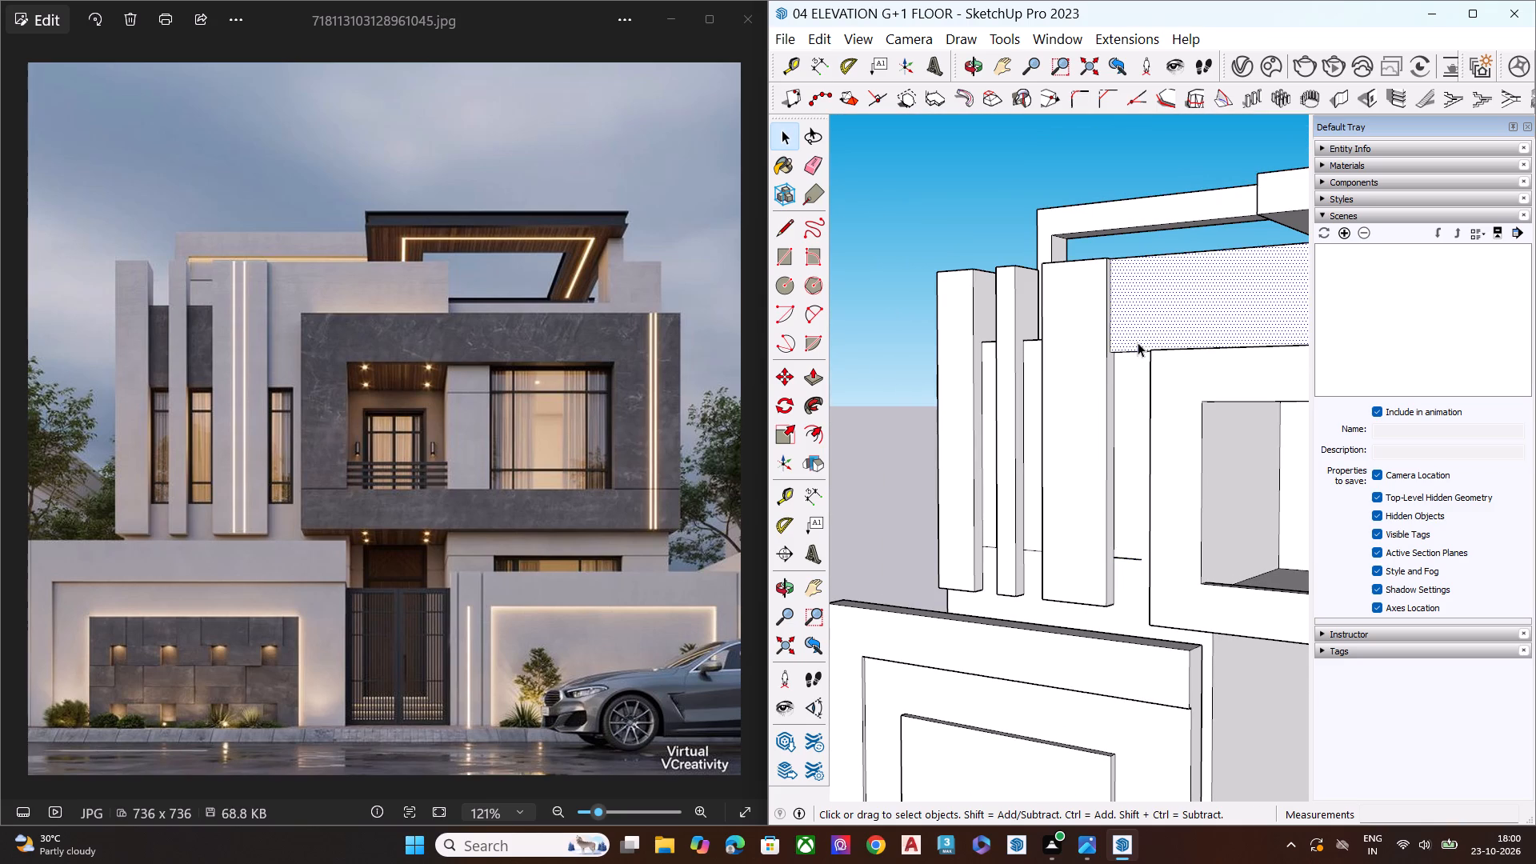
pyautogui.moveTo(1139, 406); pyautogui.dragTo(1086, 210, button='middle')
pyautogui.scroll(6, 1095, 267)
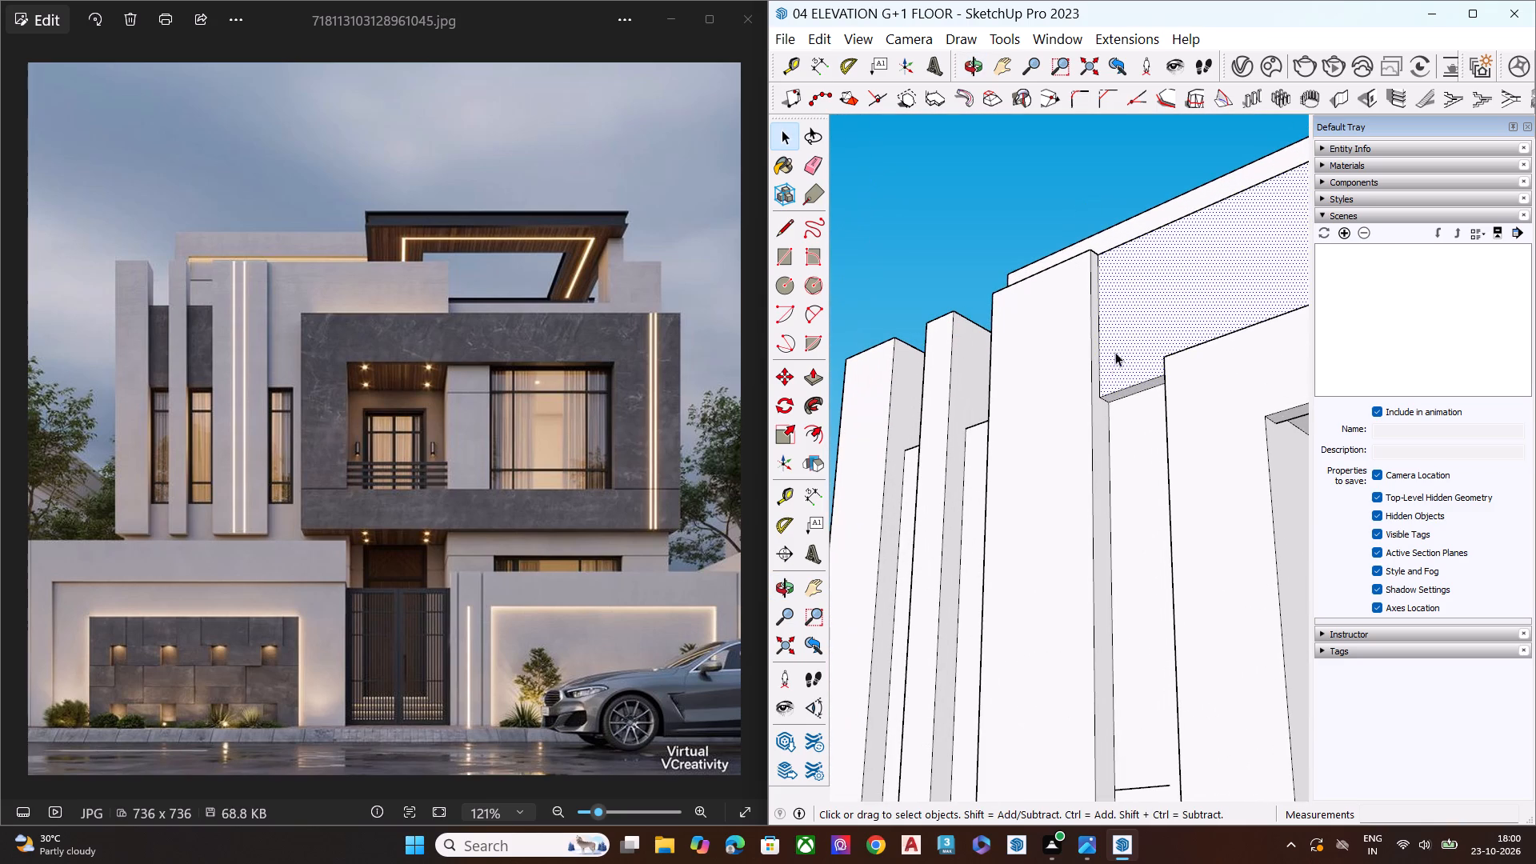
pyautogui.press('p')
pyautogui.click(1111, 367)
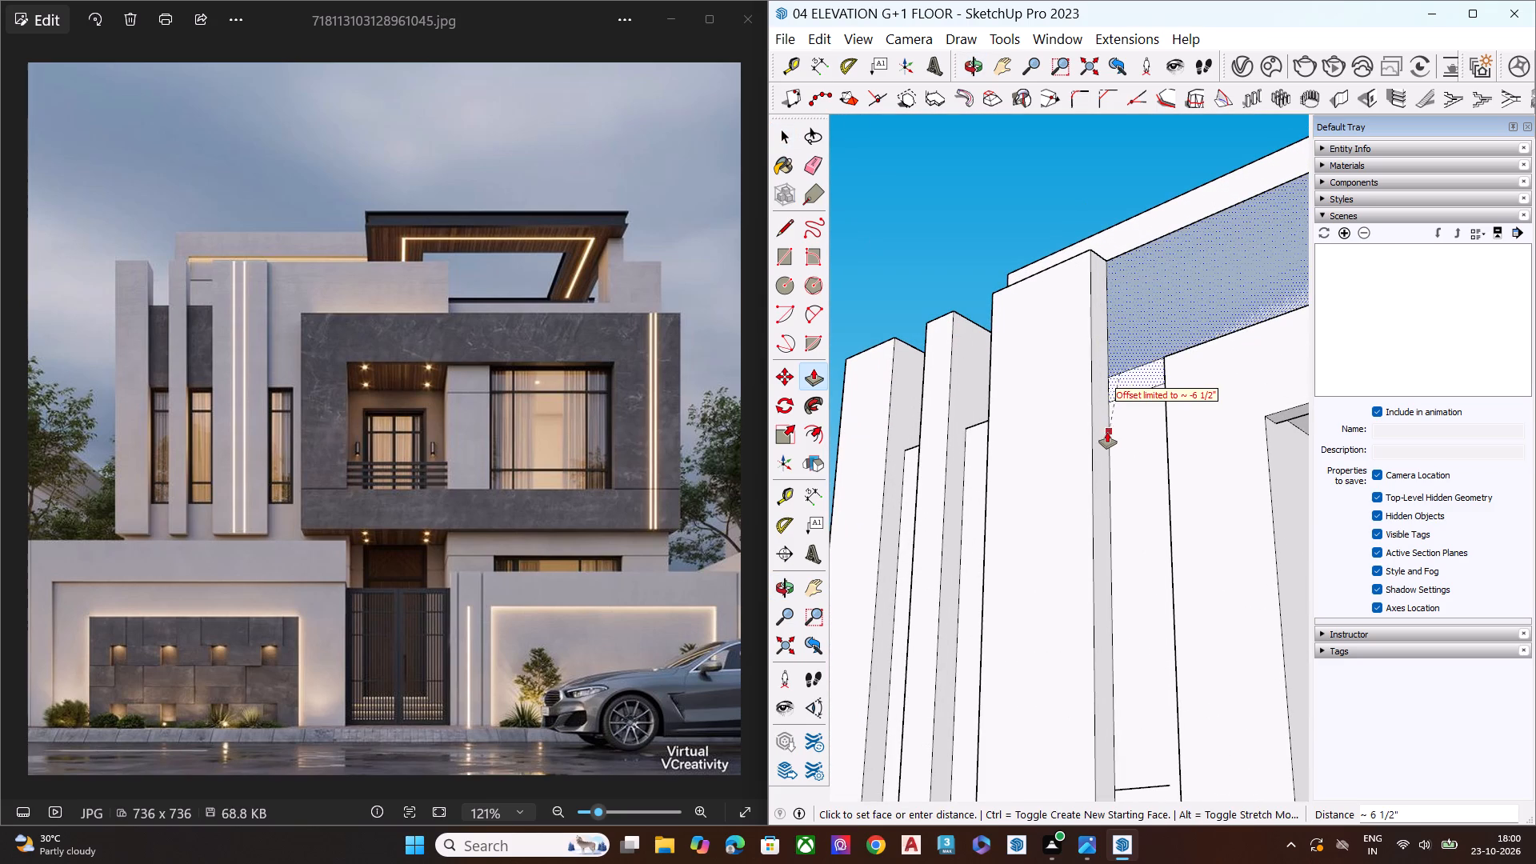
pyautogui.click(1107, 432)
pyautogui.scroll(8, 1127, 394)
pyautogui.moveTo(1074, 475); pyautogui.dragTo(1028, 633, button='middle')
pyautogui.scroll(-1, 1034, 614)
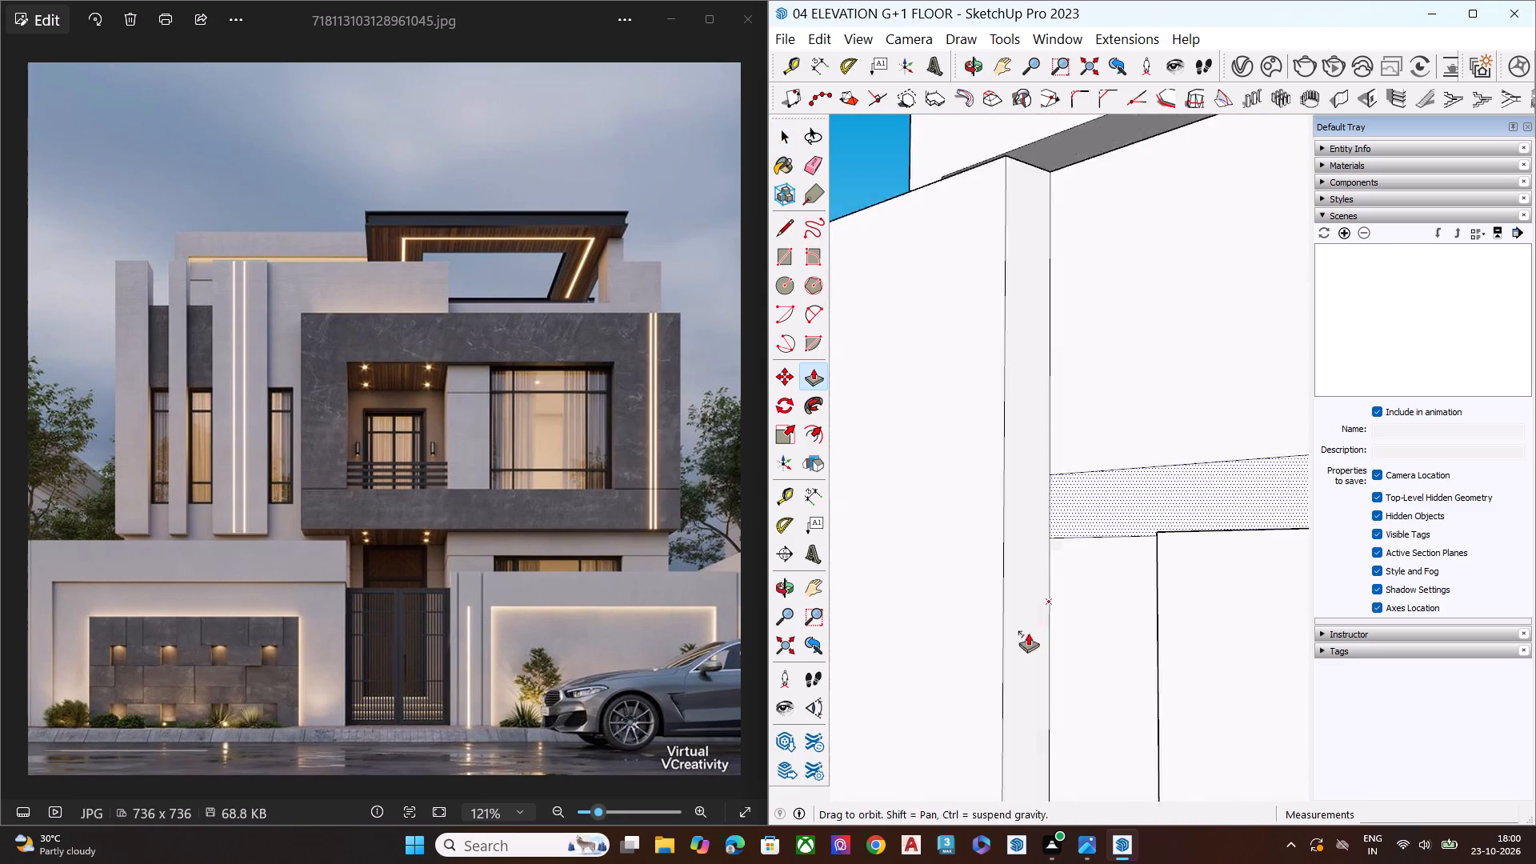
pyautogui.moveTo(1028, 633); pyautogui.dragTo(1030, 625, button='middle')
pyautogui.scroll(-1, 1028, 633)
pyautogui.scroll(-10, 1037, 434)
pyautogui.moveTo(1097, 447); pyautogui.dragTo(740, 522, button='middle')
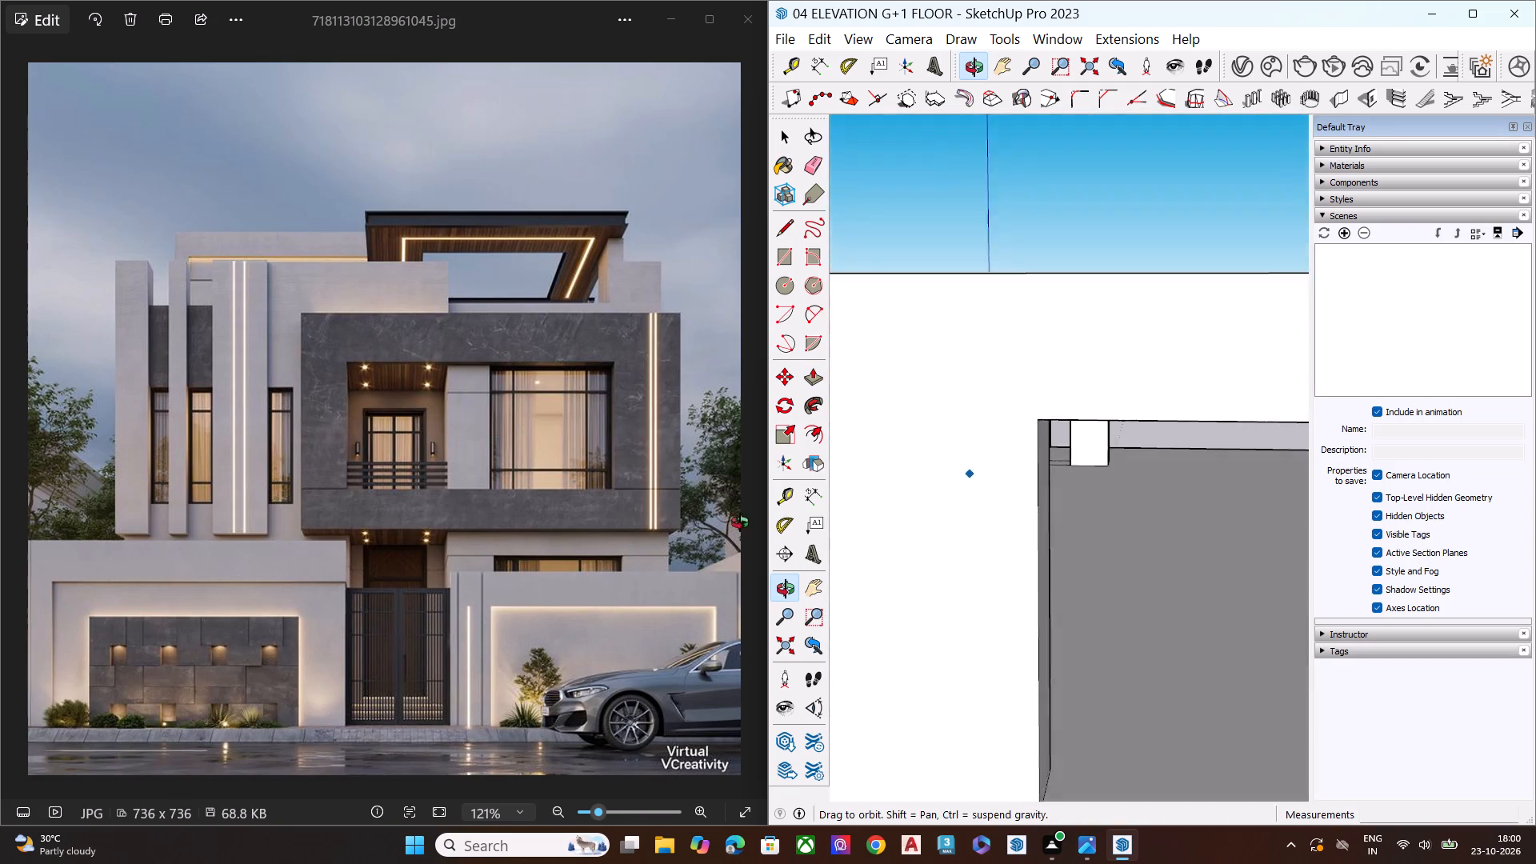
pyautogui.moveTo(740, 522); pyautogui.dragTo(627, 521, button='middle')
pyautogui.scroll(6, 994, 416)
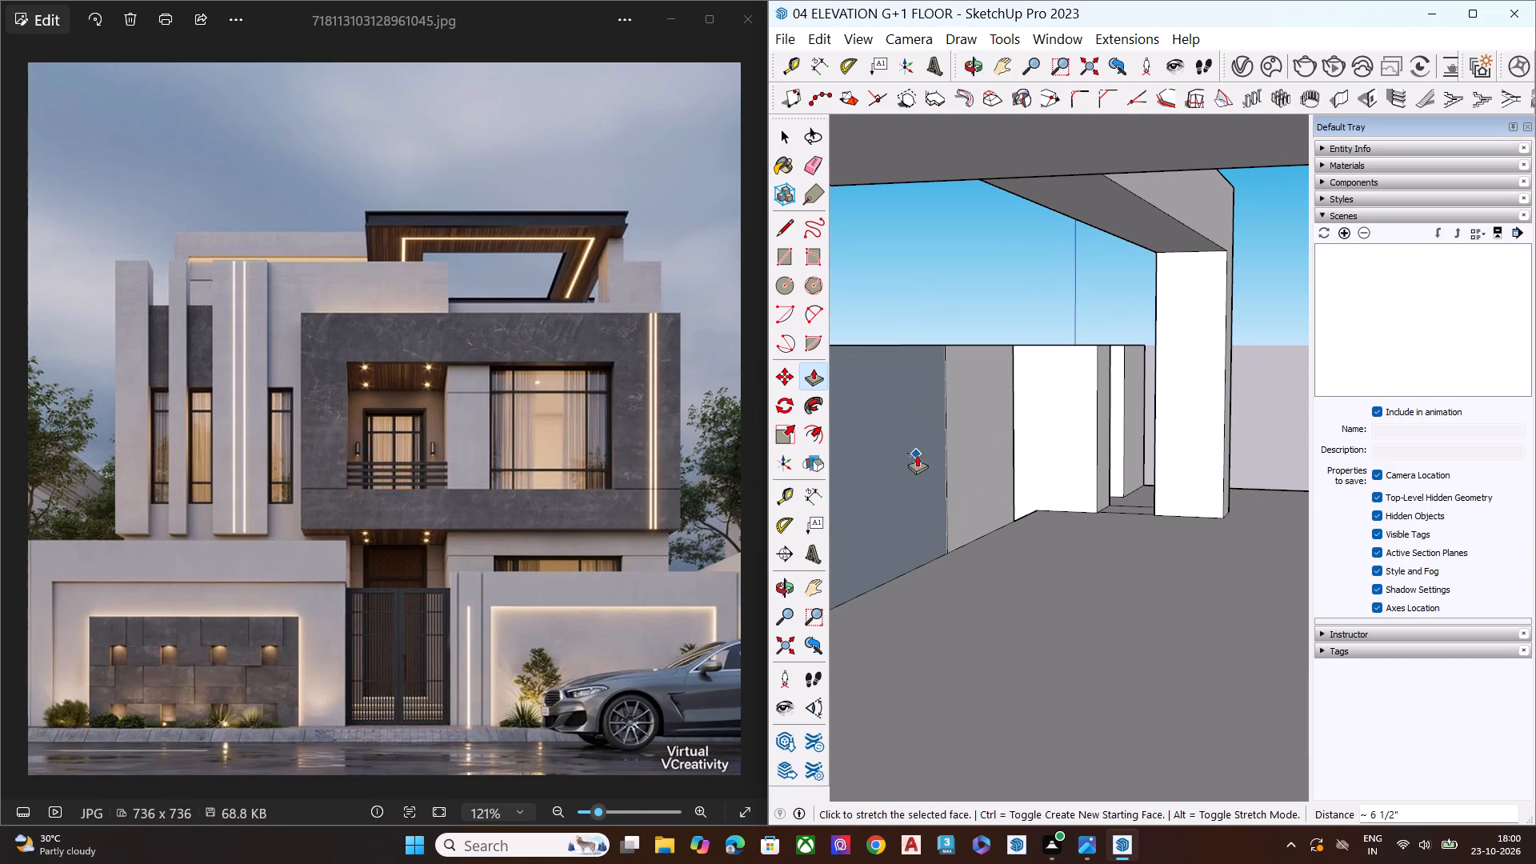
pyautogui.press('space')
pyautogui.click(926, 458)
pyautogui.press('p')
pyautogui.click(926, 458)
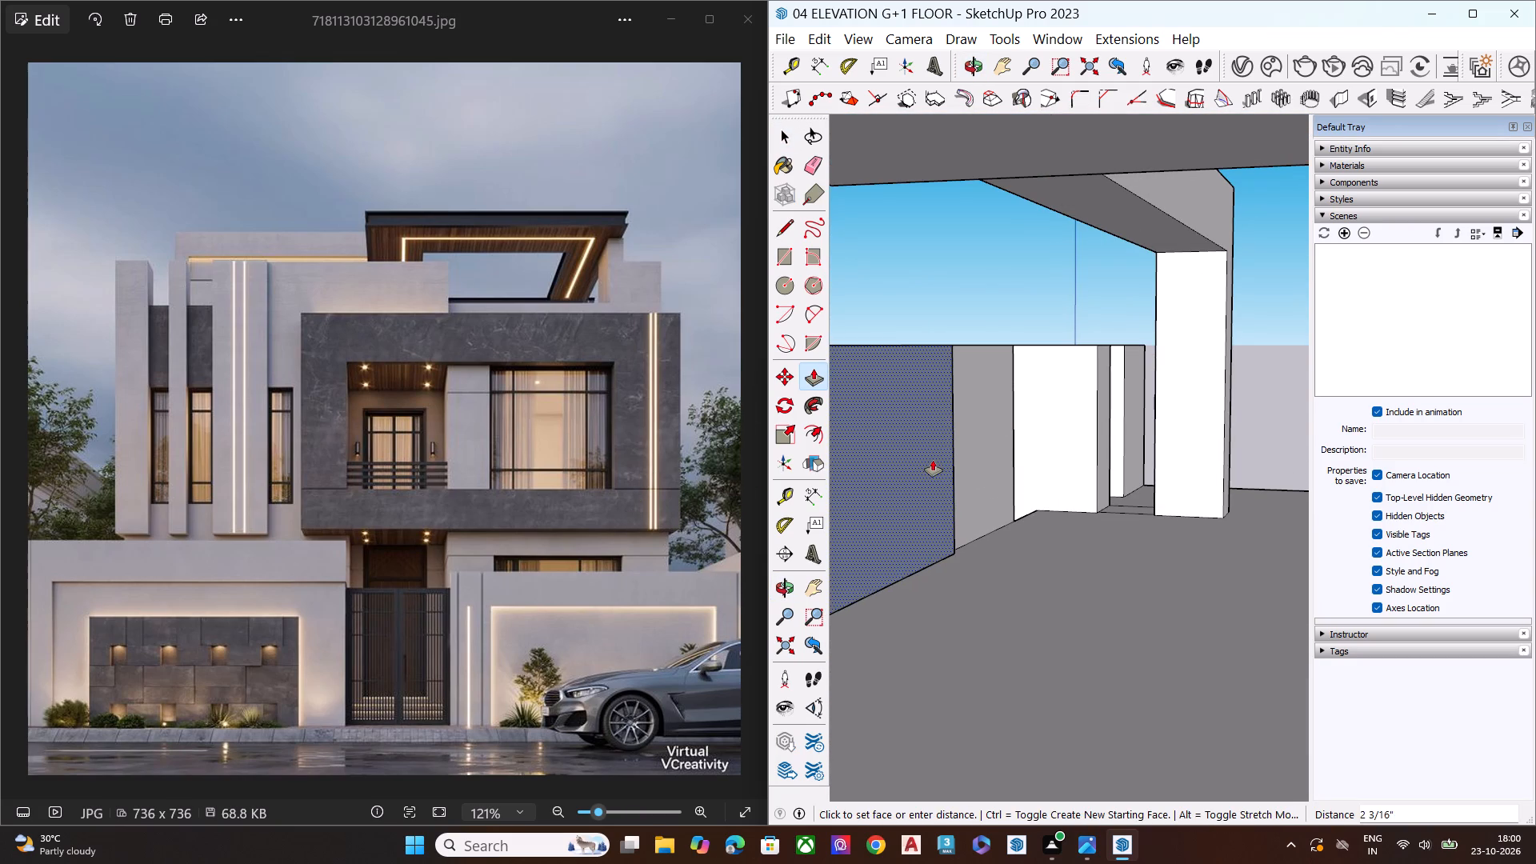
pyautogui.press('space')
# Push/Pull the back face of the wide fin 3 1/2" toward the roof terrace.
pyautogui.scroll(-7, 990, 484)
pyautogui.moveTo(933, 520); pyautogui.dragTo(1001, 492, button='middle')
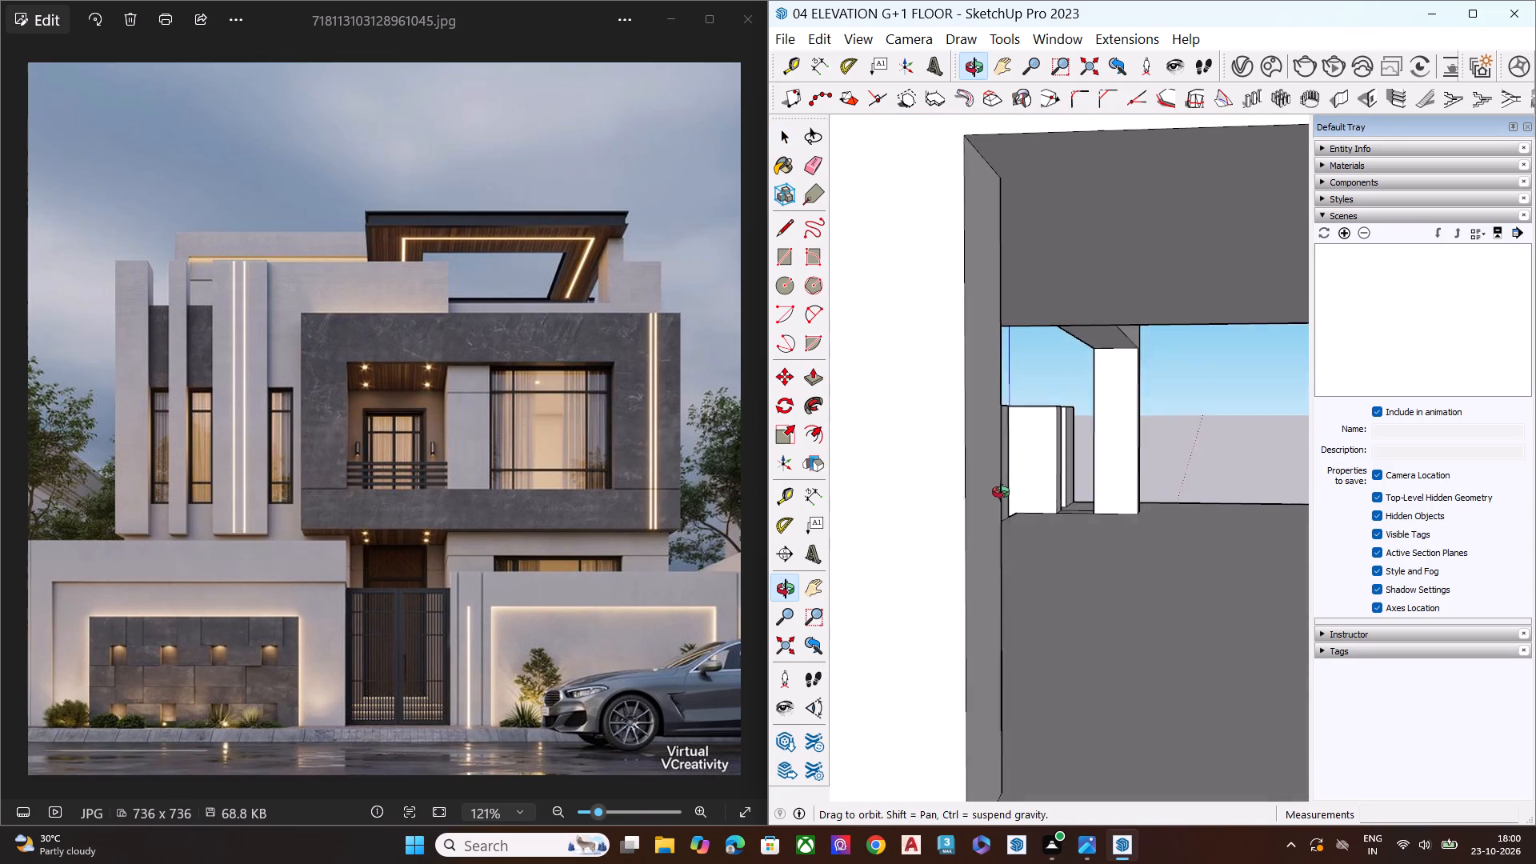
pyautogui.moveTo(1001, 492); pyautogui.dragTo(976, 498, button='middle')
pyautogui.click(1000, 446)
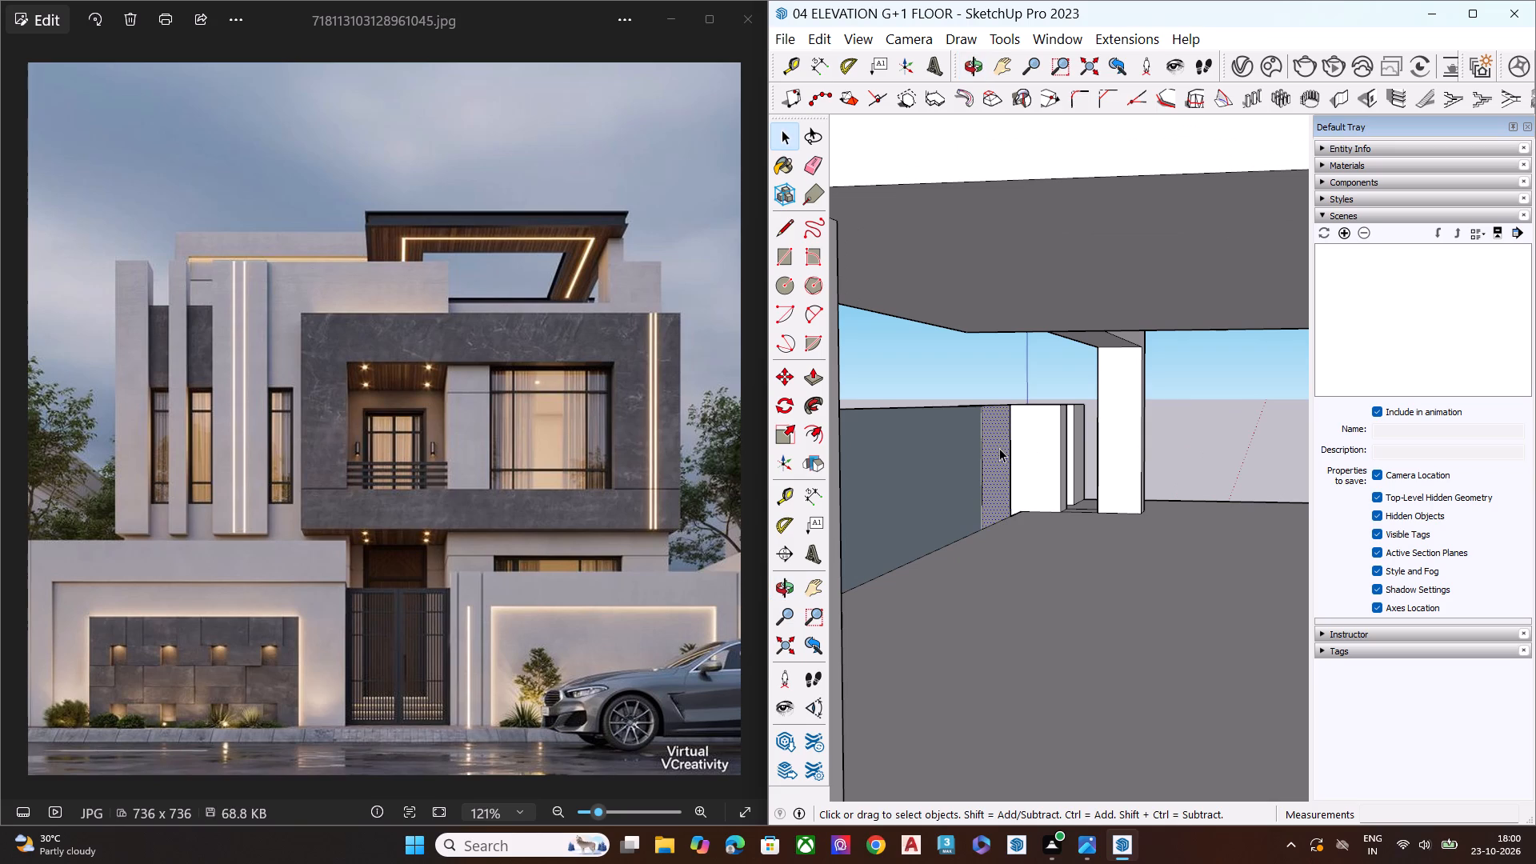
pyautogui.click(999, 448)
pyautogui.press('p')
pyautogui.click(999, 448)
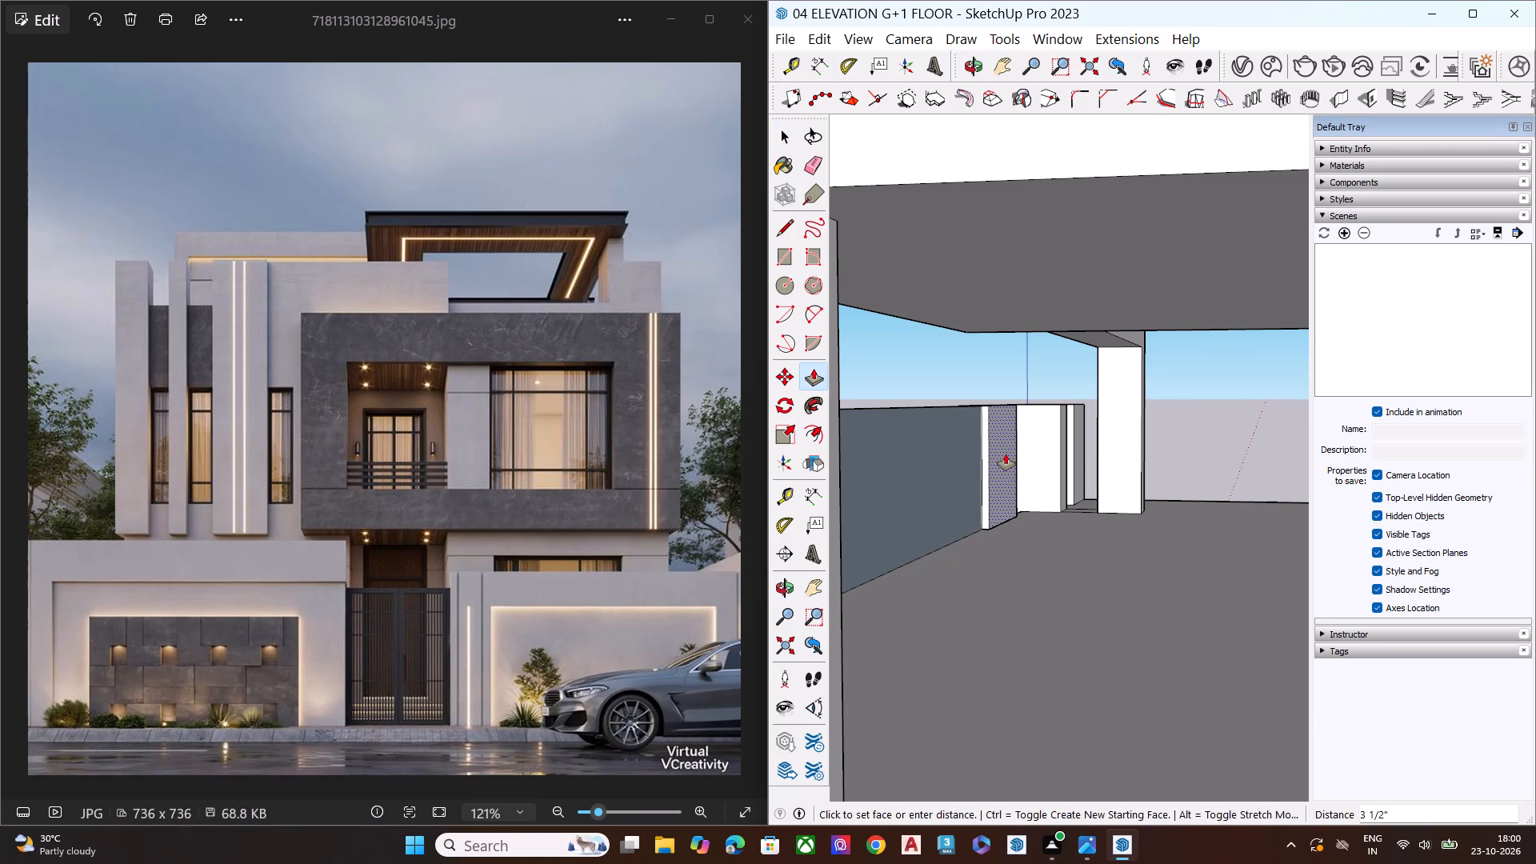
pyautogui.click(1006, 454)
pyautogui.press('space')
pyautogui.press('space')
# Delete the parapet face beside the wide fin along with its top edge and its free vertical edge.
pyautogui.scroll(-2, 1129, 498)
pyautogui.scroll(1, 1146, 507)
pyautogui.scroll(-1, 1150, 510)
pyautogui.scroll(1, 1150, 510)
pyautogui.scroll(-4, 1150, 510)
pyautogui.moveTo(939, 534); pyautogui.dragTo(966, 534, button='middle')
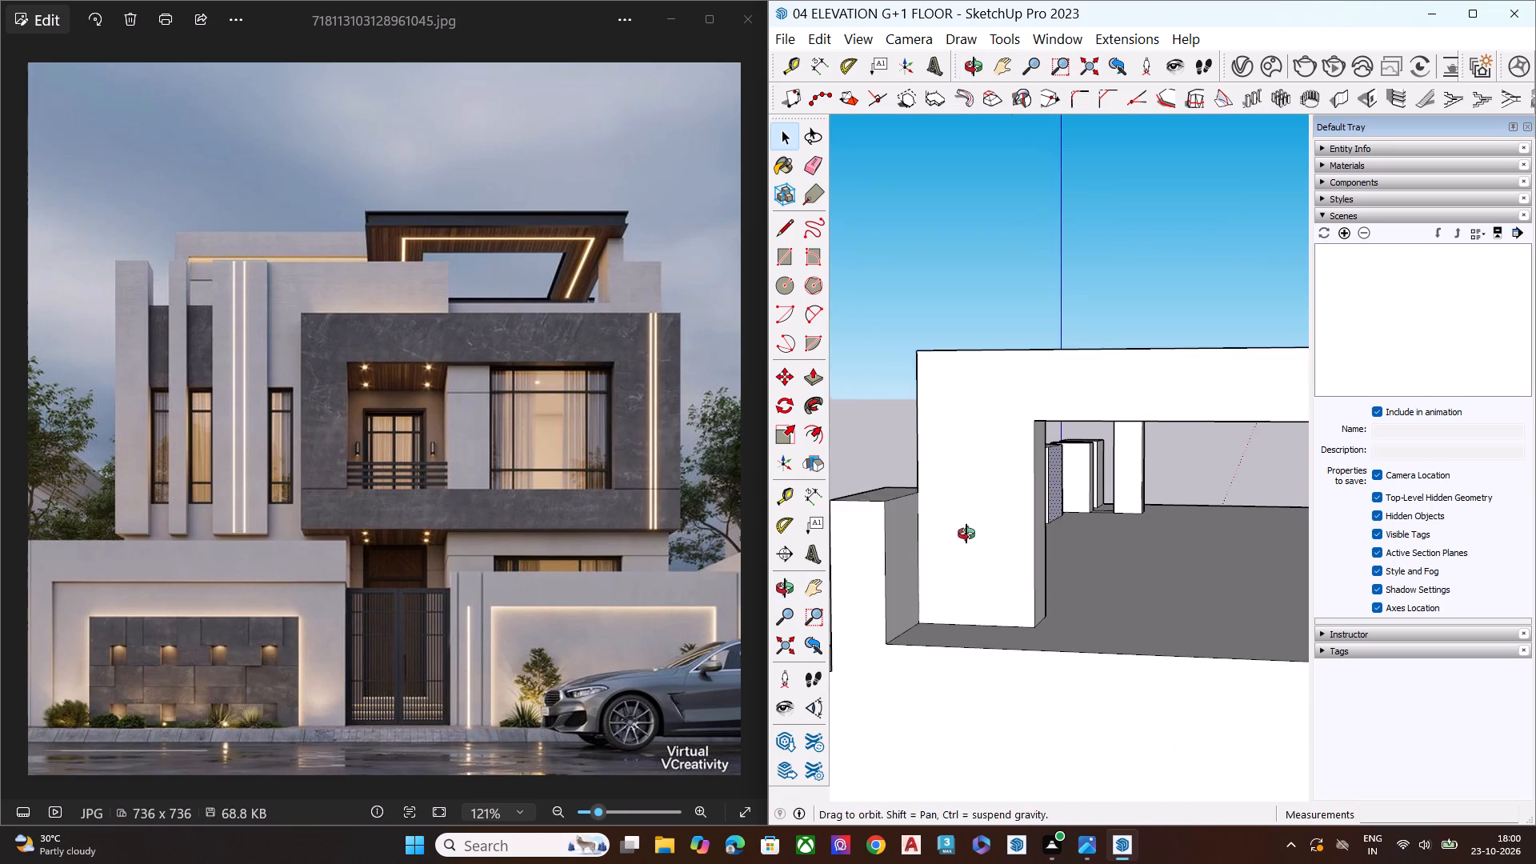
pyautogui.moveTo(966, 534); pyautogui.dragTo(1394, 595, button='middle')
pyautogui.scroll(5, 1078, 544)
pyautogui.scroll(-1, 1115, 542)
pyautogui.scroll(1, 1117, 544)
pyautogui.scroll(-1, 1122, 546)
pyautogui.scroll(4, 1122, 547)
pyautogui.scroll(-3, 1129, 552)
pyautogui.moveTo(1033, 575); pyautogui.dragTo(1028, 614, button='middle')
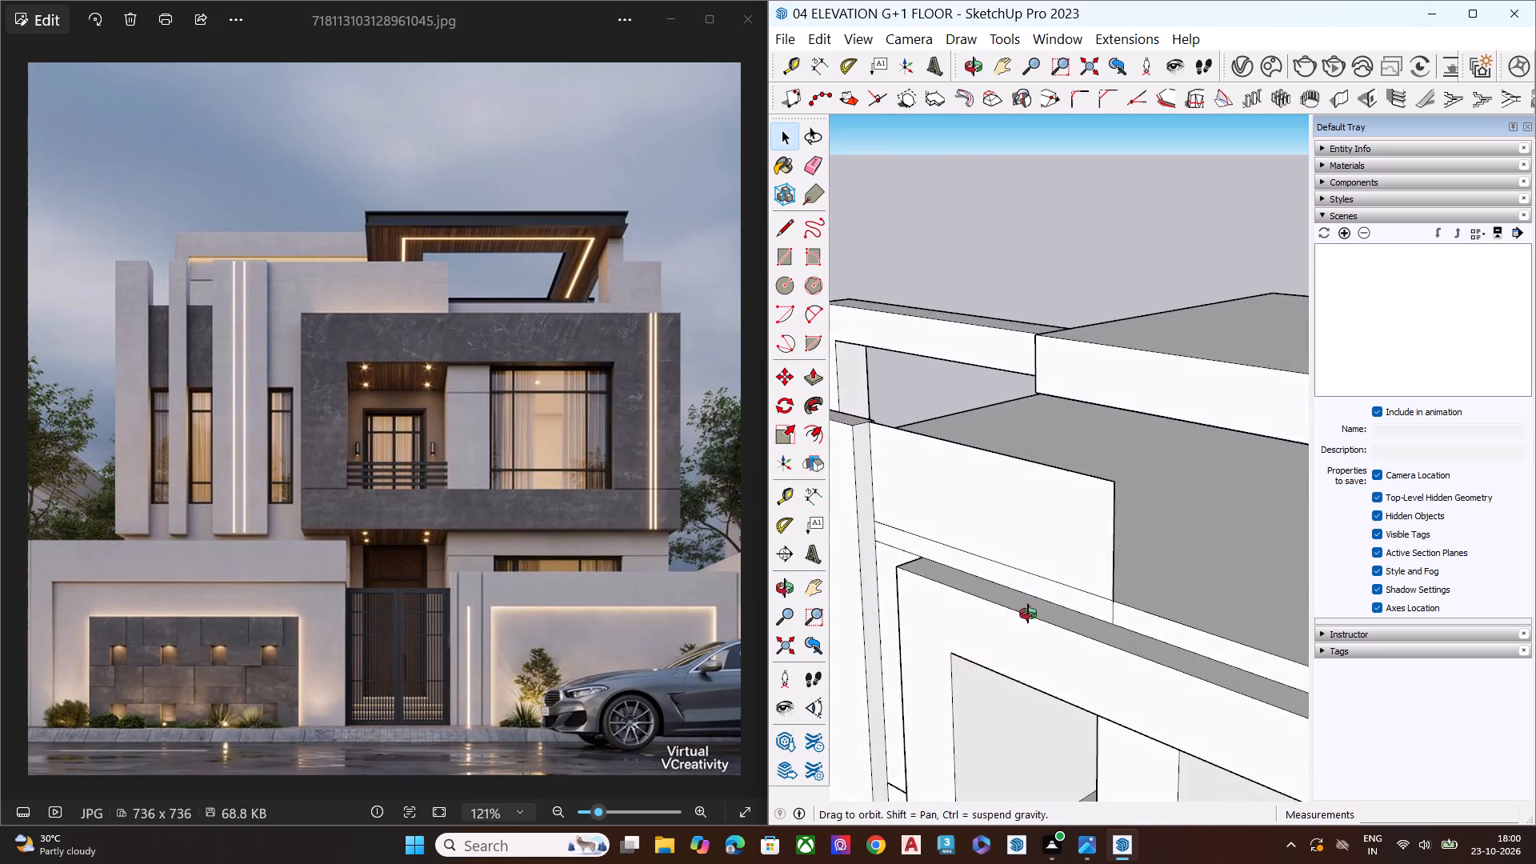
pyautogui.moveTo(1028, 614); pyautogui.dragTo(1025, 630, button='middle')
pyautogui.scroll(3, 1007, 543)
pyautogui.moveTo(1106, 519); pyautogui.dragTo(1017, 546, button='middle')
pyautogui.click(1022, 535)
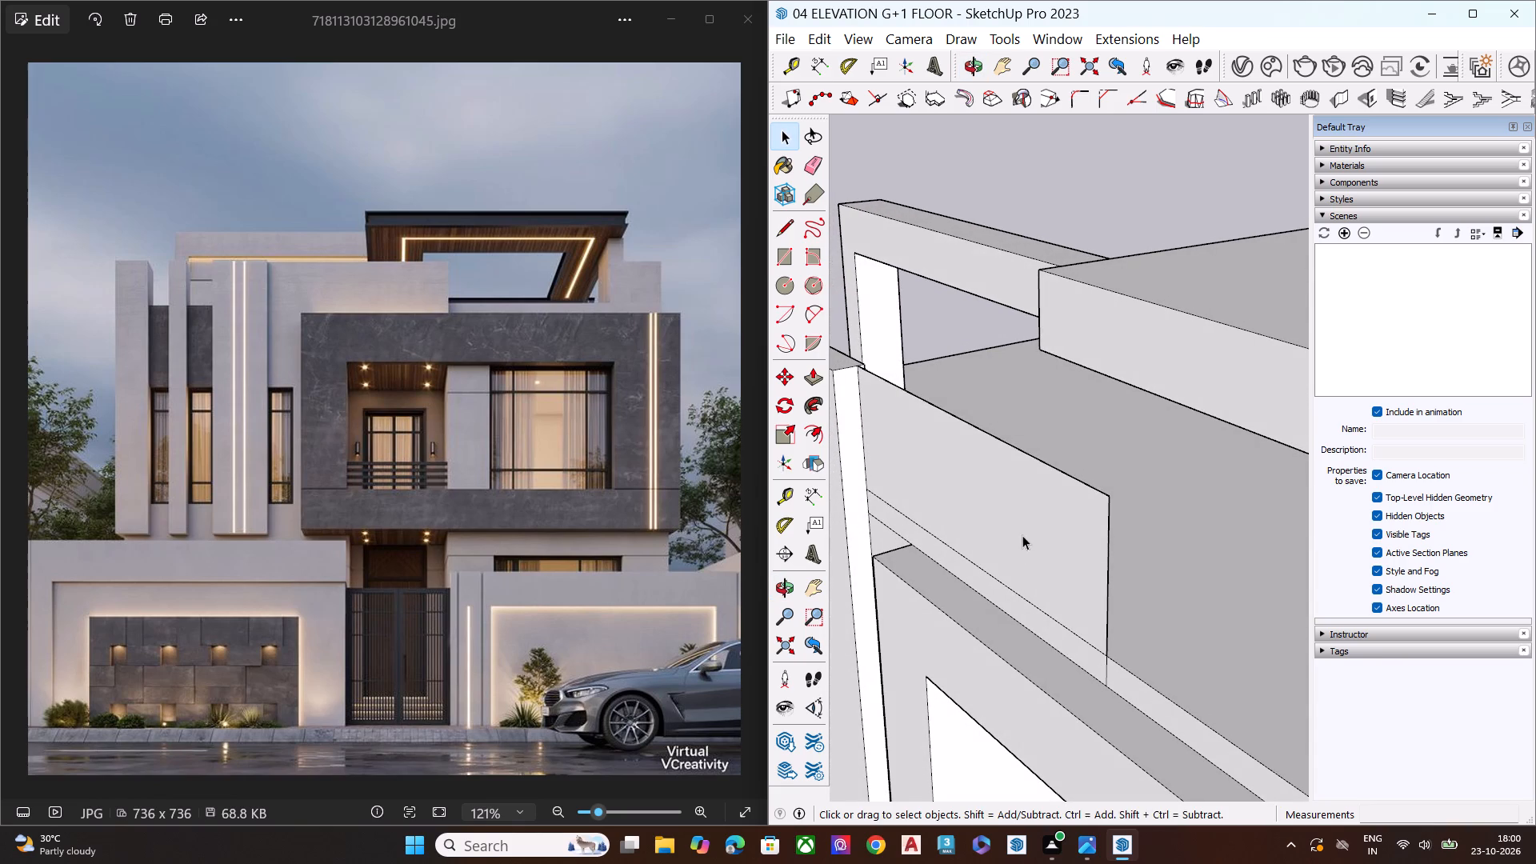
pyautogui.press('Delete')
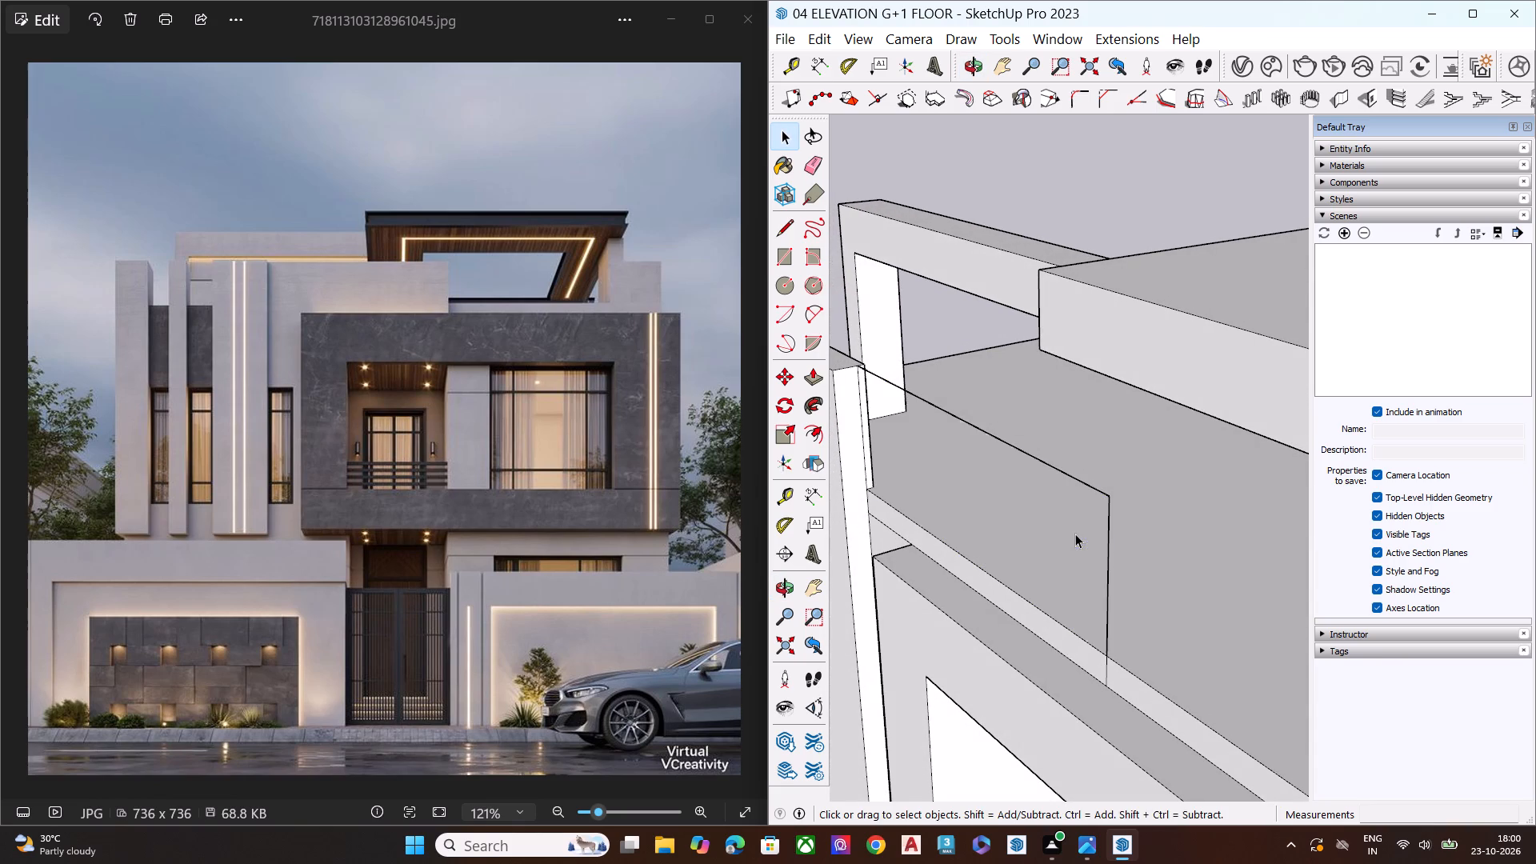
pyautogui.click(1105, 494)
pyautogui.press('Delete')
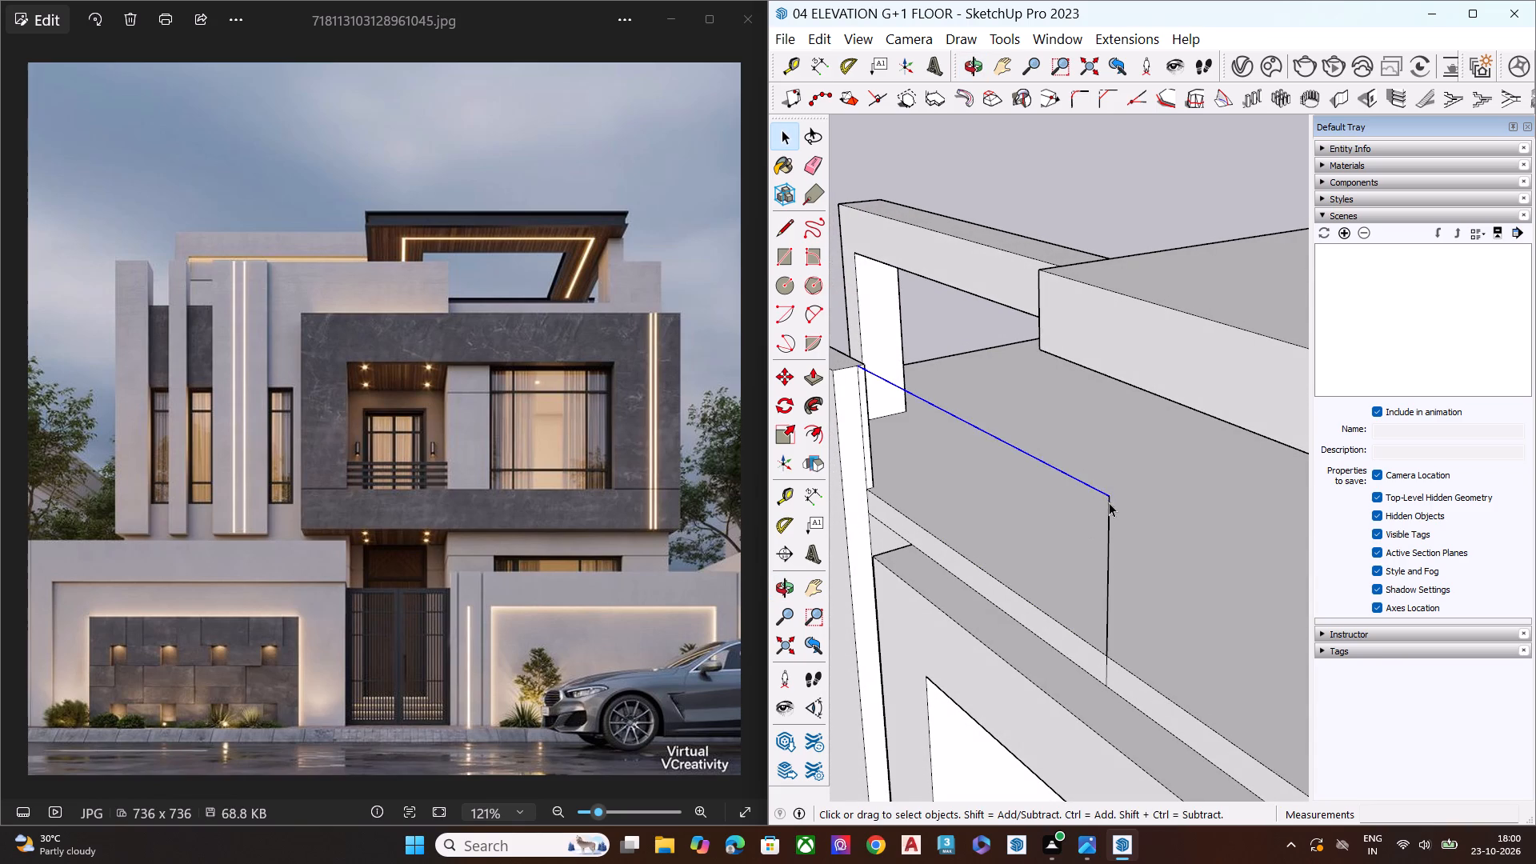
pyautogui.click(1110, 508)
pyautogui.press('Delete')
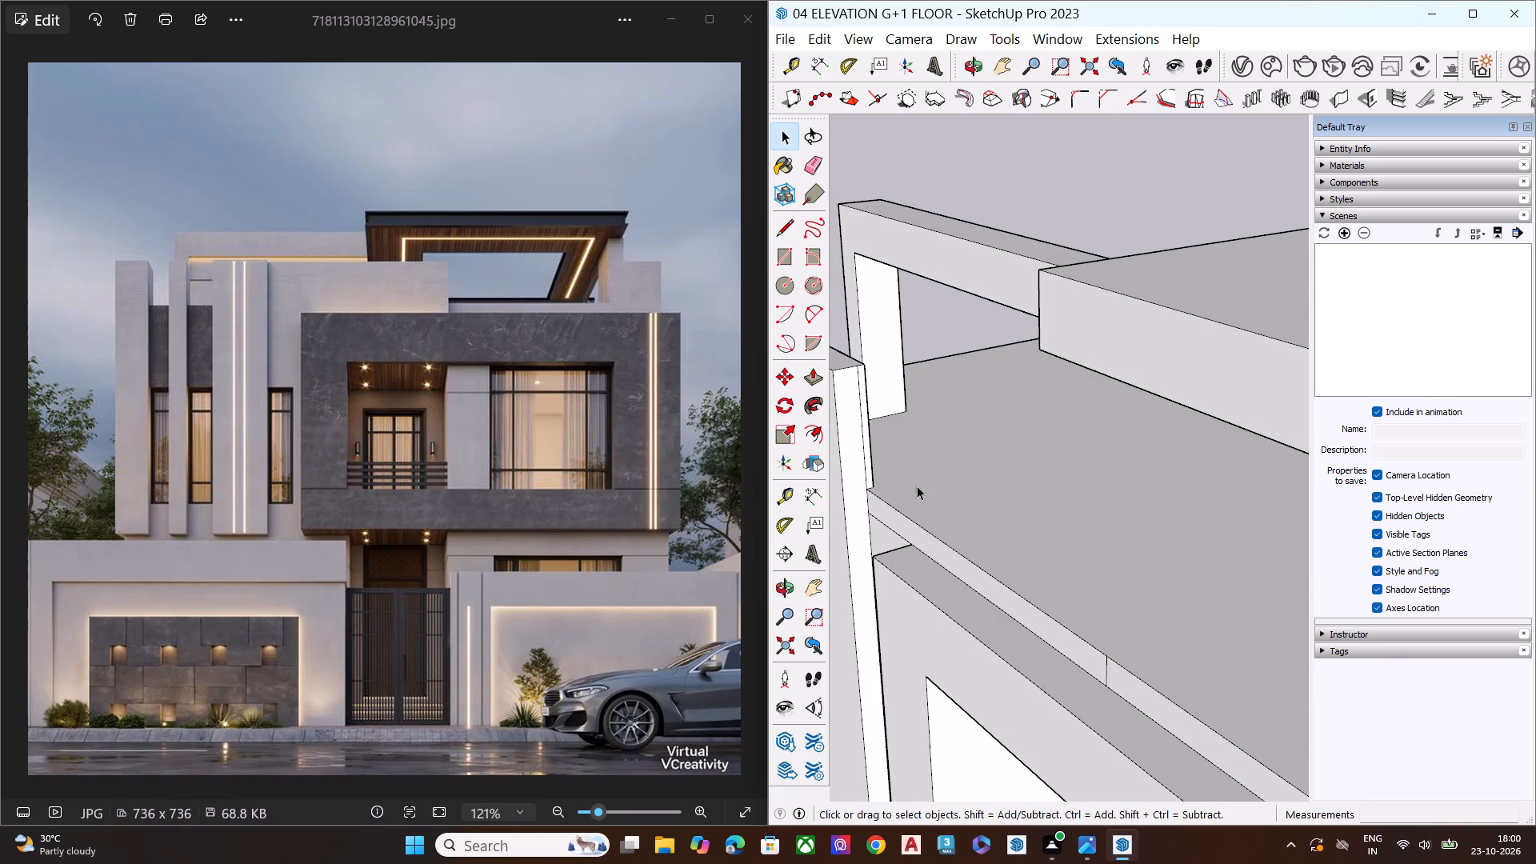
# Push/Pull the narrow strip on the wide fin's inner side above the roof edge 15' 3 9/16" across the front as a parapet panel.
pyautogui.scroll(1, 866, 410)
pyautogui.scroll(-1, 866, 409)
pyautogui.scroll(2, 864, 404)
pyautogui.scroll(-2, 862, 402)
pyautogui.scroll(7, 862, 402)
pyautogui.click(865, 399)
pyautogui.press('p')
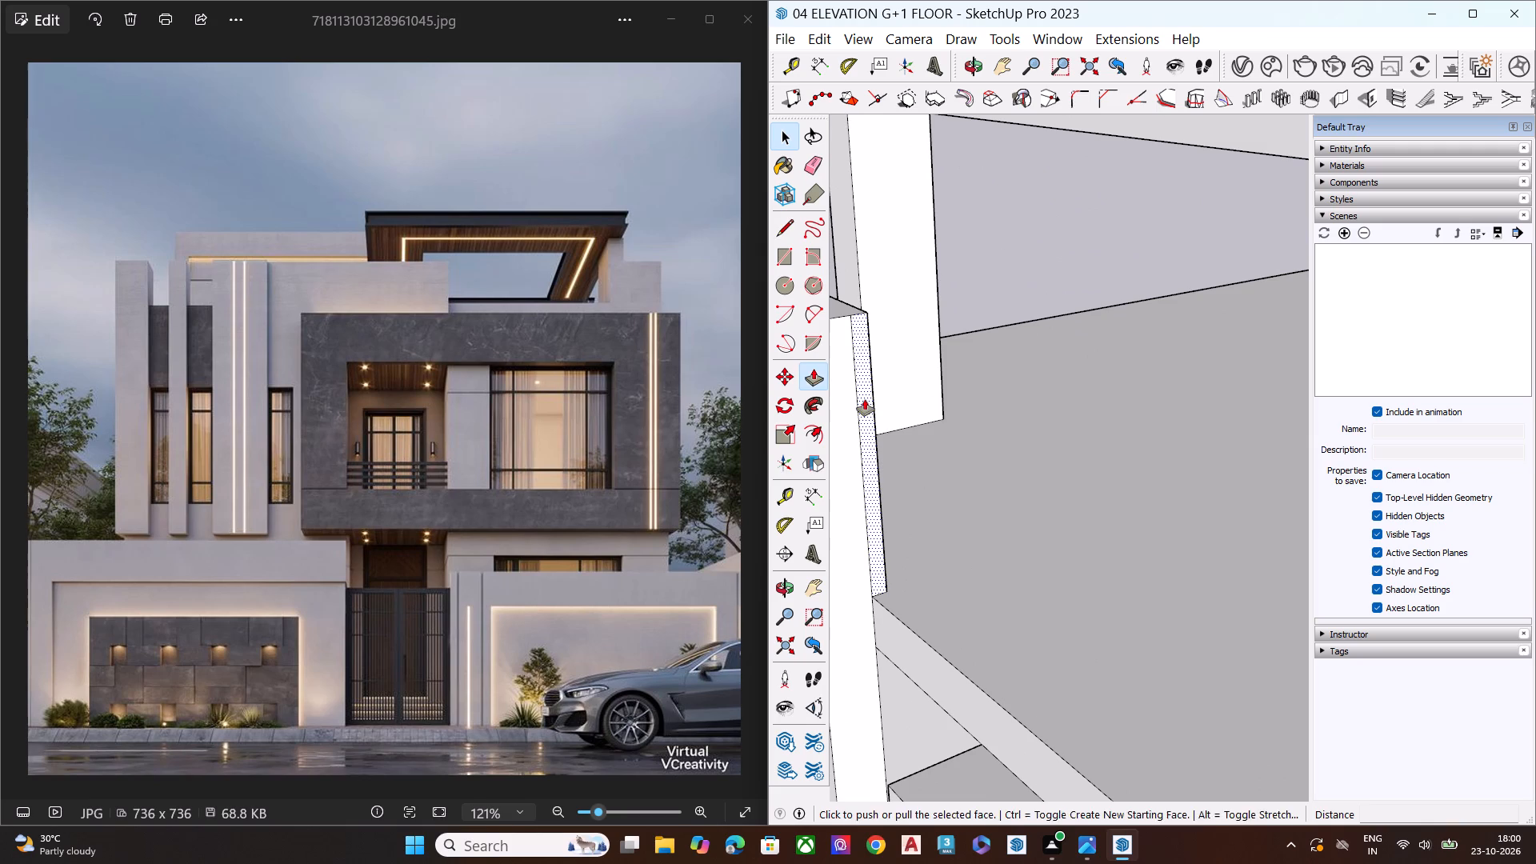
pyautogui.click(865, 399)
pyautogui.scroll(-7, 924, 470)
pyautogui.scroll(-10, 1016, 575)
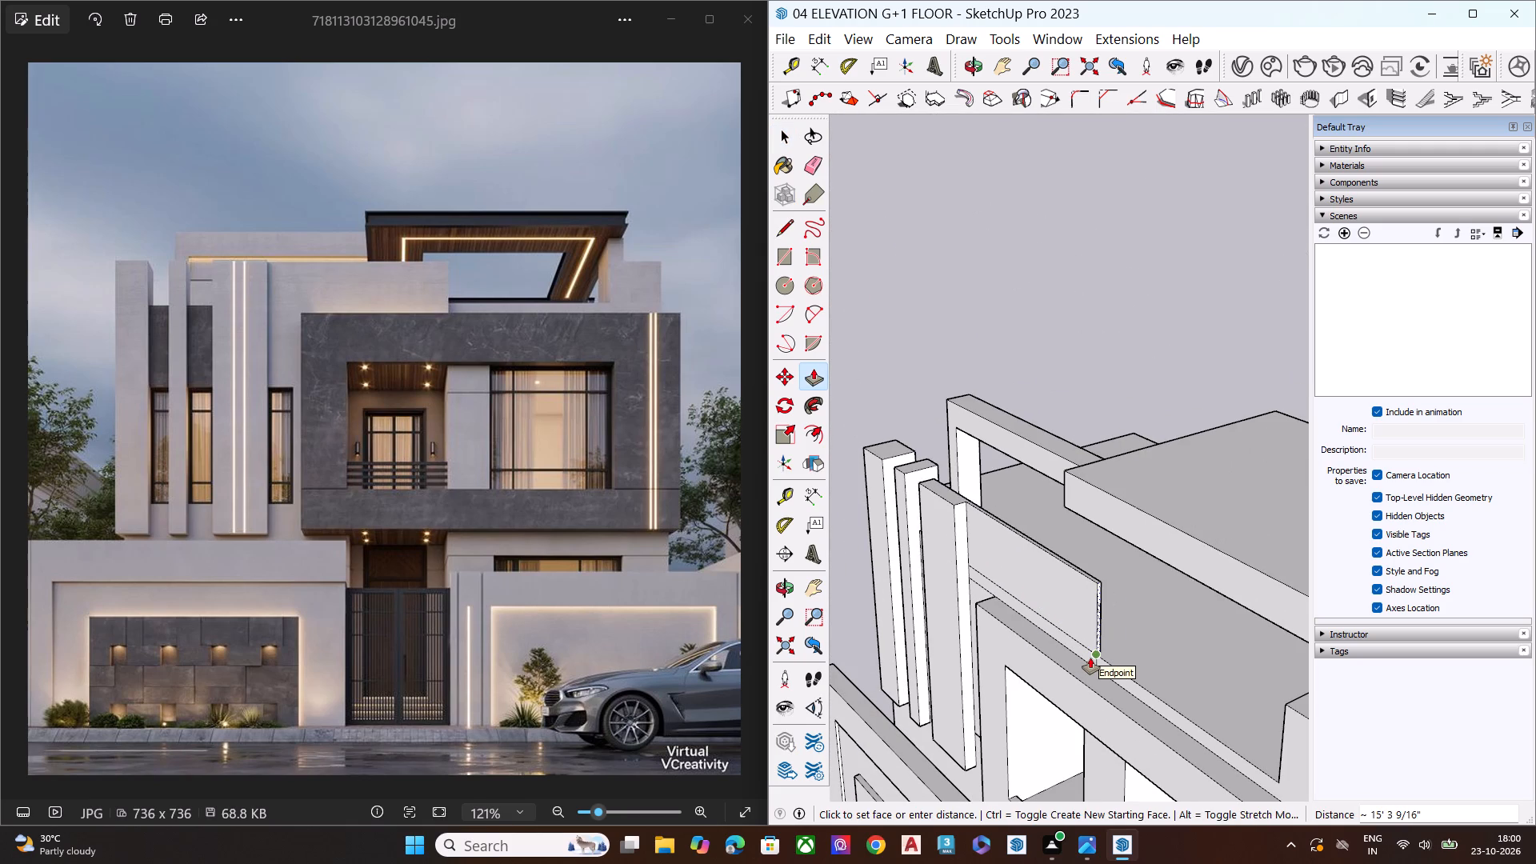
pyautogui.moveTo(1091, 658); pyautogui.dragTo(1310, 566, button='middle')
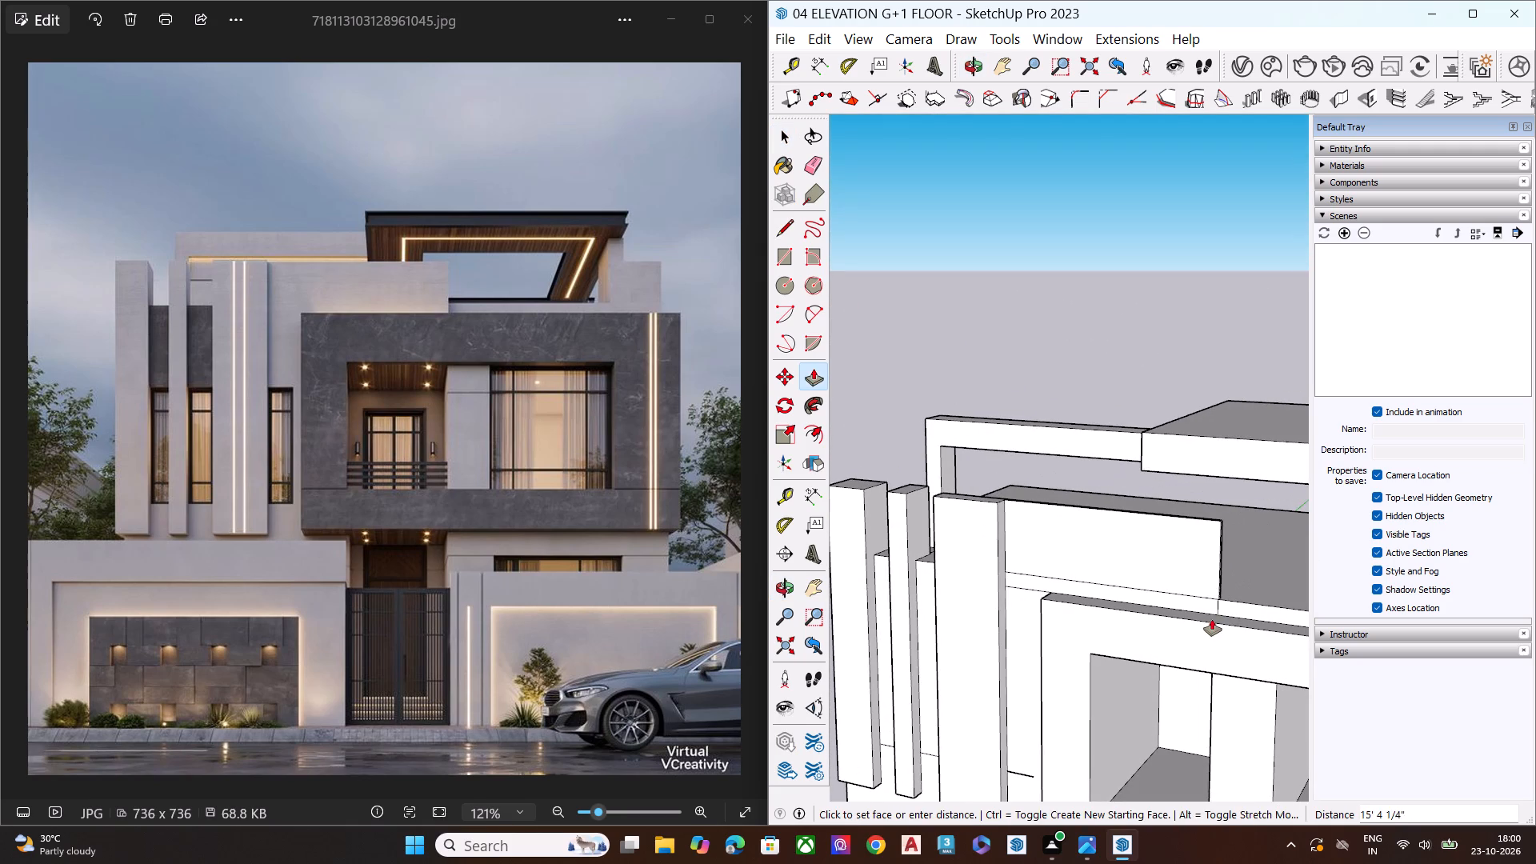
pyautogui.scroll(6, 1214, 614)
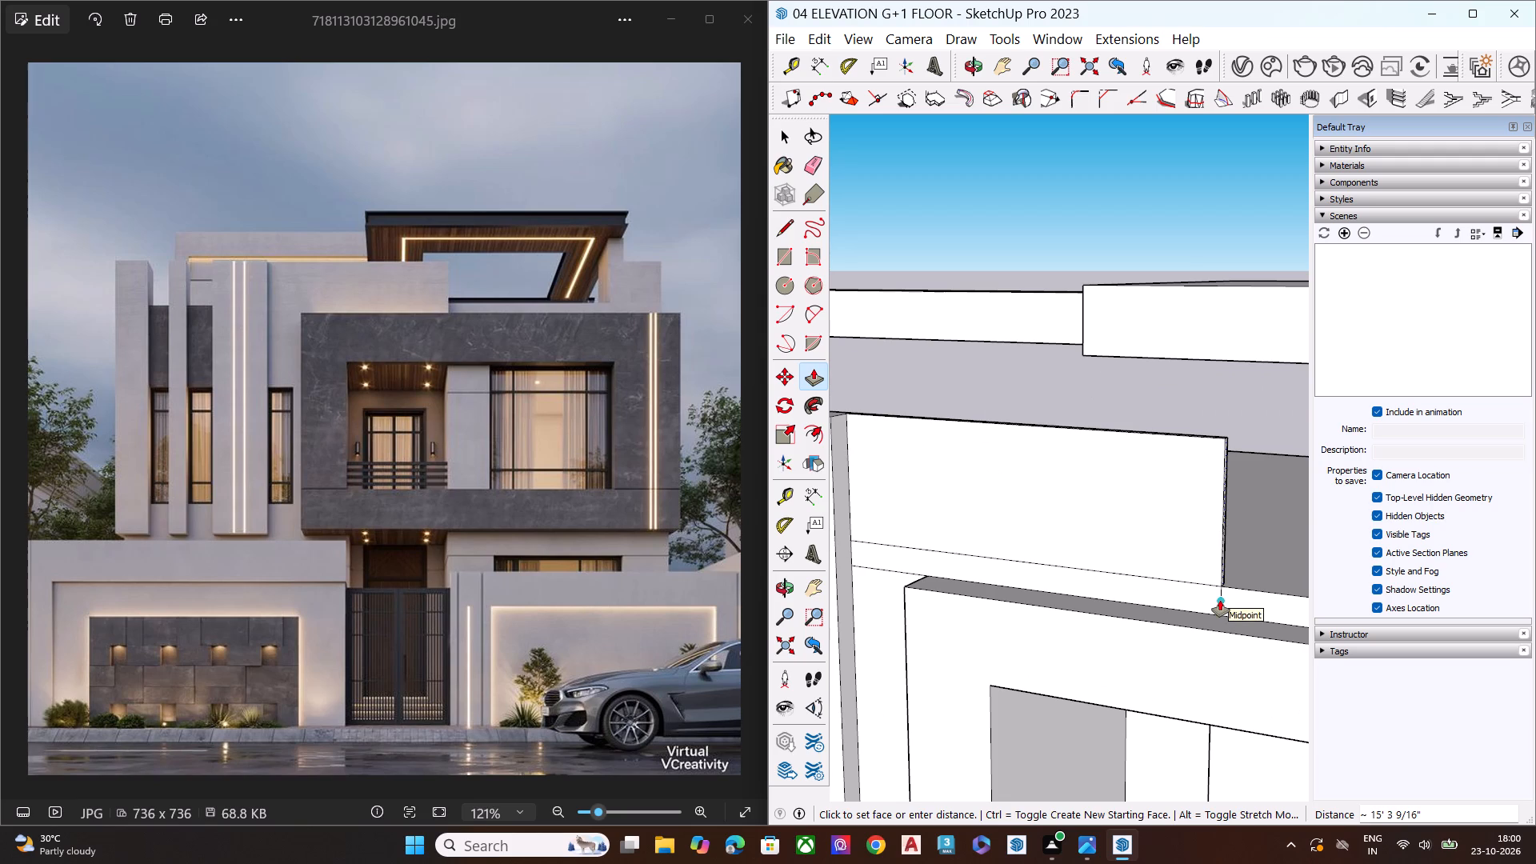
pyautogui.click(1220, 600)
pyautogui.press('space')
# Delete the horizontal edge along the bottom of the new parapet panel so its front joins the strip below.
pyautogui.scroll(-6, 1207, 600)
pyautogui.moveTo(1167, 607); pyautogui.dragTo(1153, 609, button='middle')
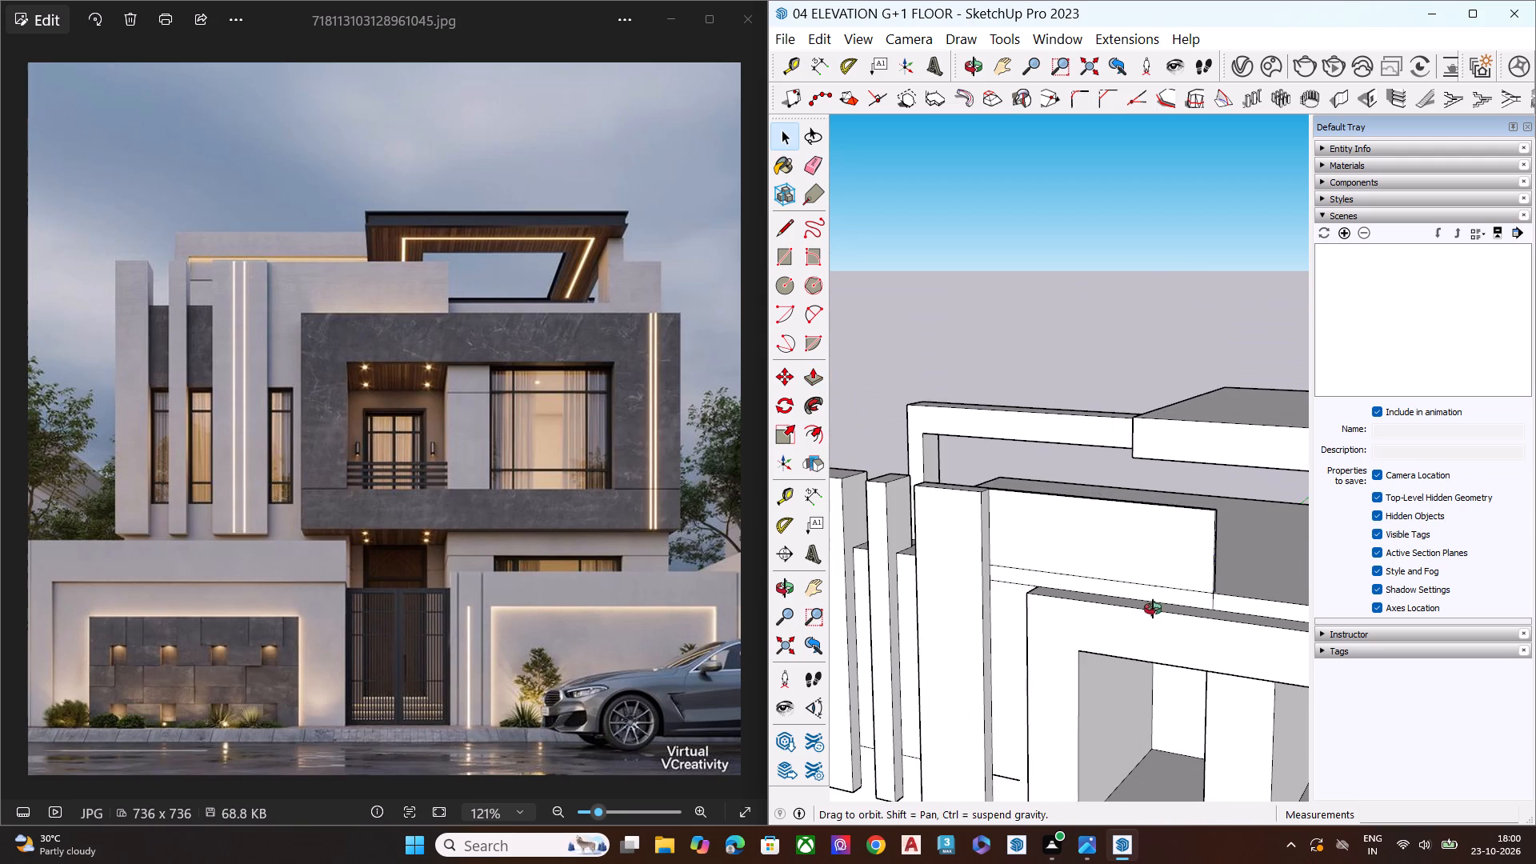
pyautogui.moveTo(1153, 609); pyautogui.dragTo(996, 610, button='middle')
pyautogui.scroll(6, 1060, 566)
pyautogui.click(1112, 580)
pyautogui.click(1114, 616)
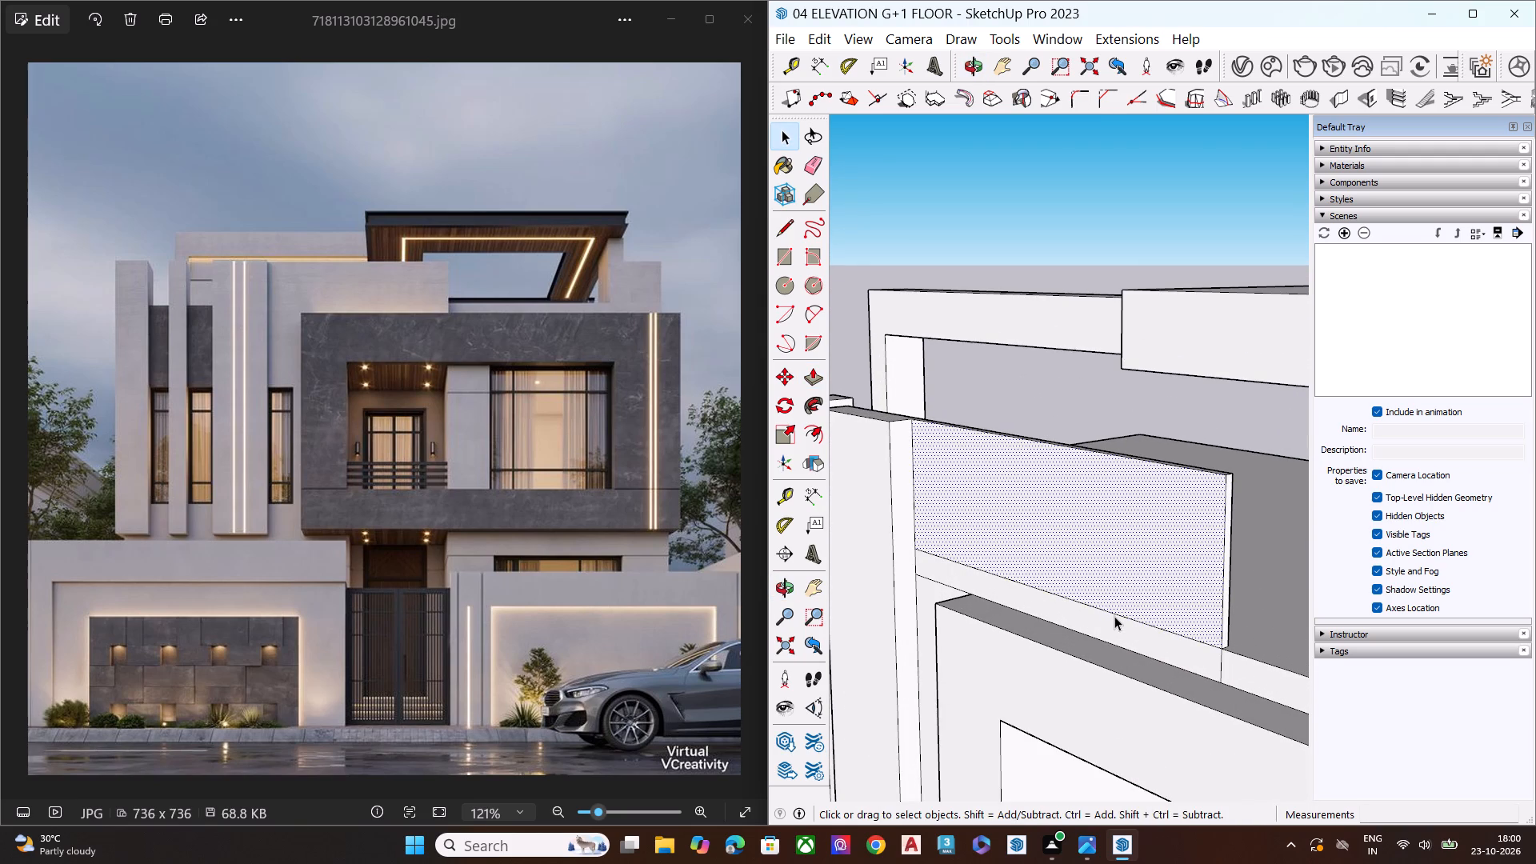
pyautogui.press('Delete')
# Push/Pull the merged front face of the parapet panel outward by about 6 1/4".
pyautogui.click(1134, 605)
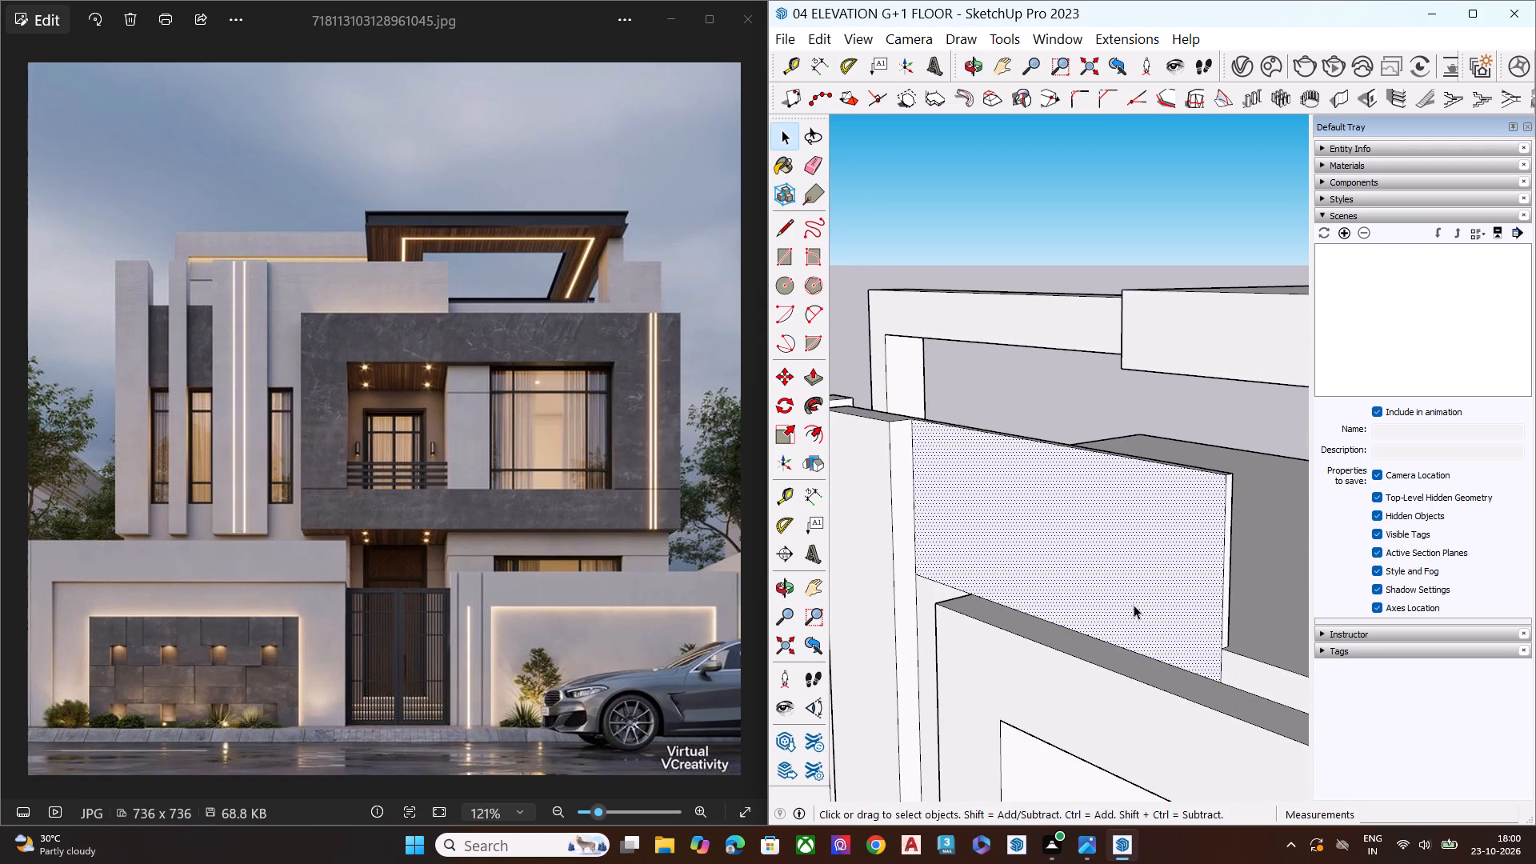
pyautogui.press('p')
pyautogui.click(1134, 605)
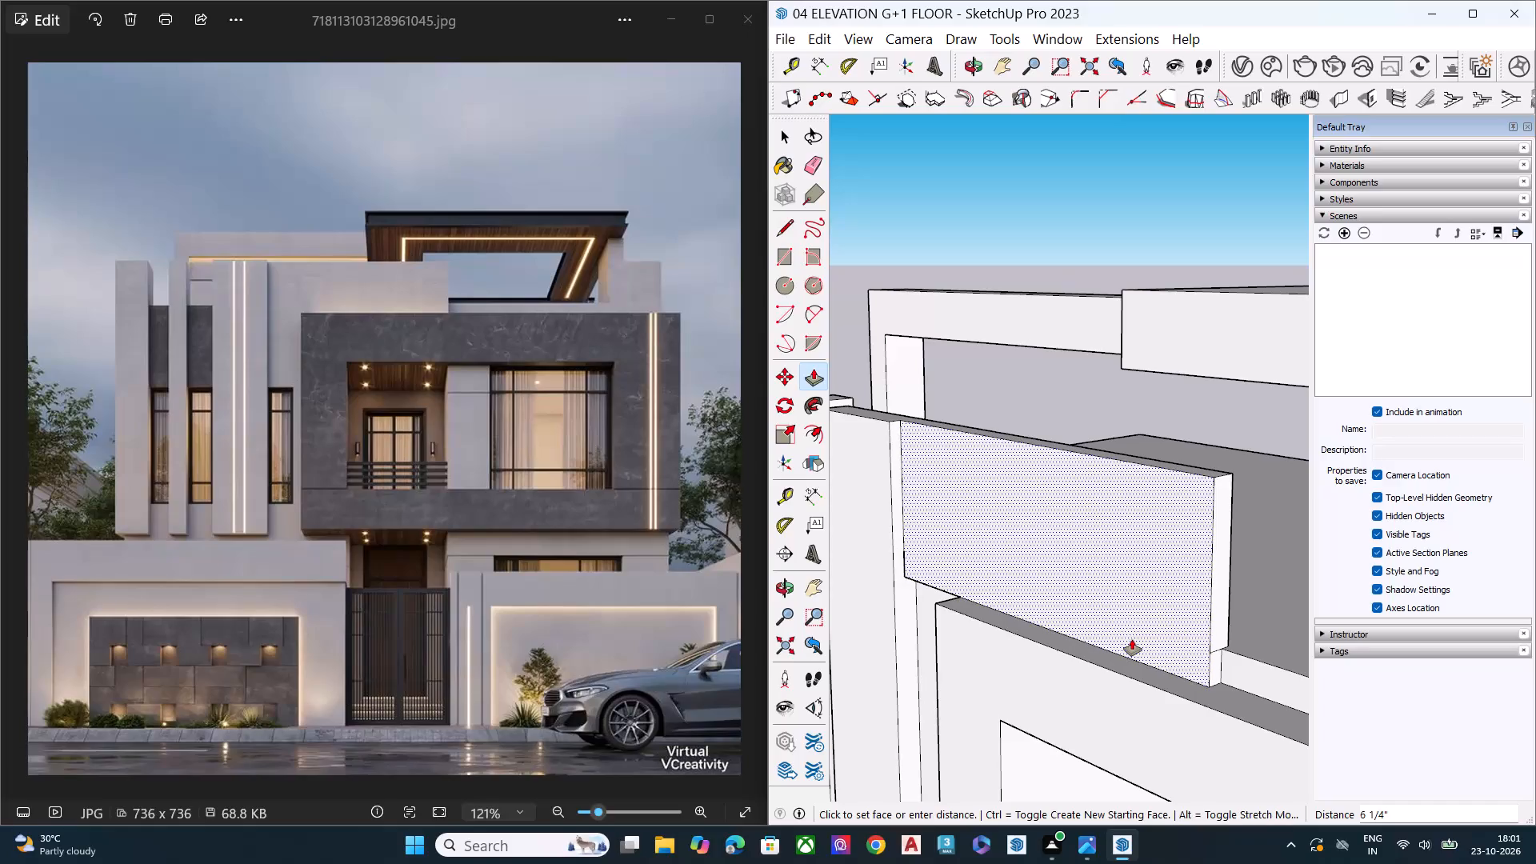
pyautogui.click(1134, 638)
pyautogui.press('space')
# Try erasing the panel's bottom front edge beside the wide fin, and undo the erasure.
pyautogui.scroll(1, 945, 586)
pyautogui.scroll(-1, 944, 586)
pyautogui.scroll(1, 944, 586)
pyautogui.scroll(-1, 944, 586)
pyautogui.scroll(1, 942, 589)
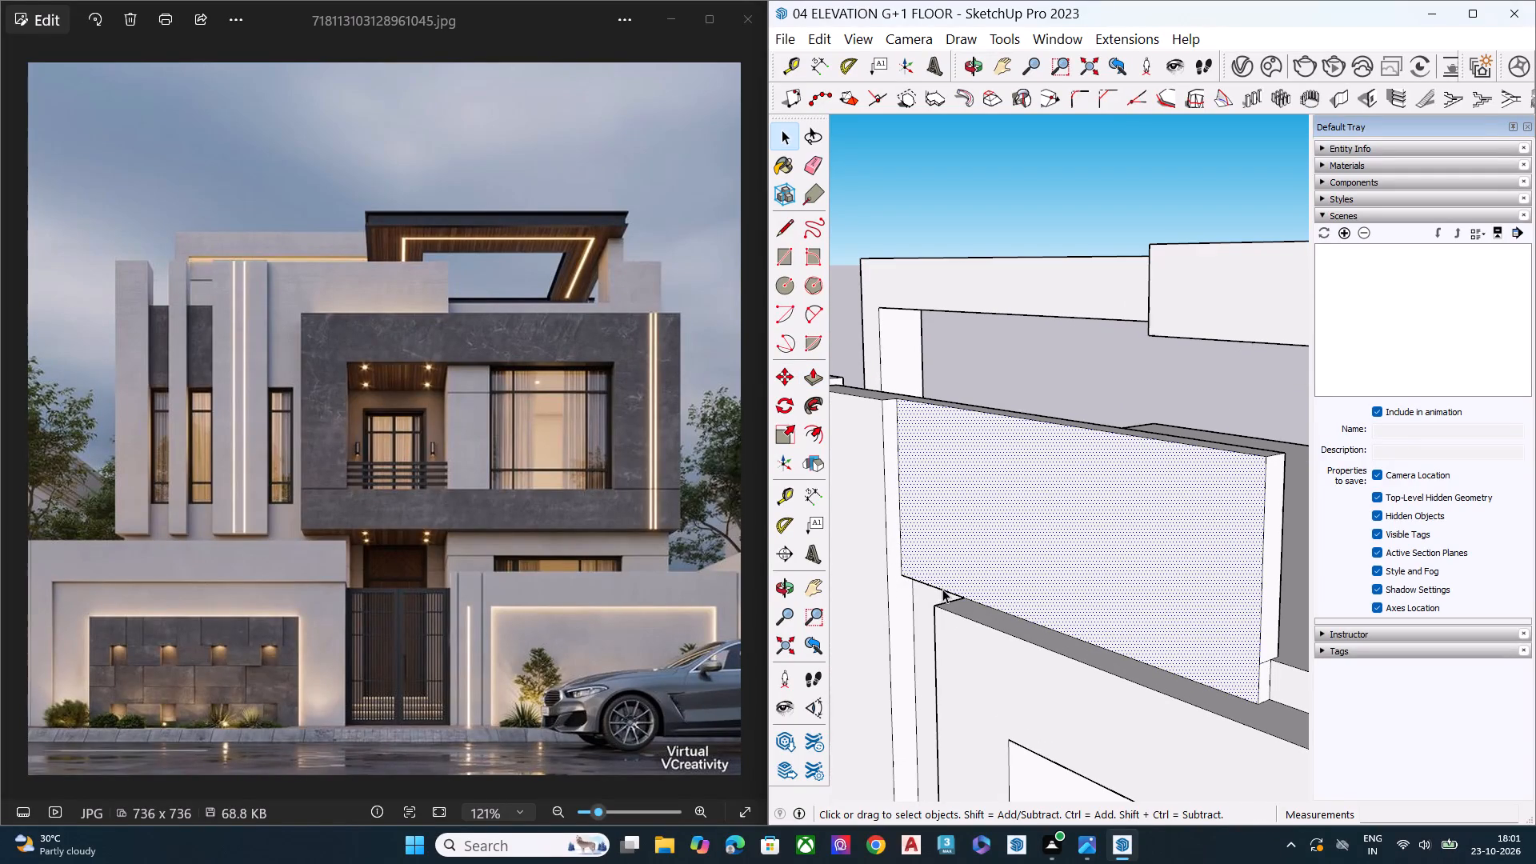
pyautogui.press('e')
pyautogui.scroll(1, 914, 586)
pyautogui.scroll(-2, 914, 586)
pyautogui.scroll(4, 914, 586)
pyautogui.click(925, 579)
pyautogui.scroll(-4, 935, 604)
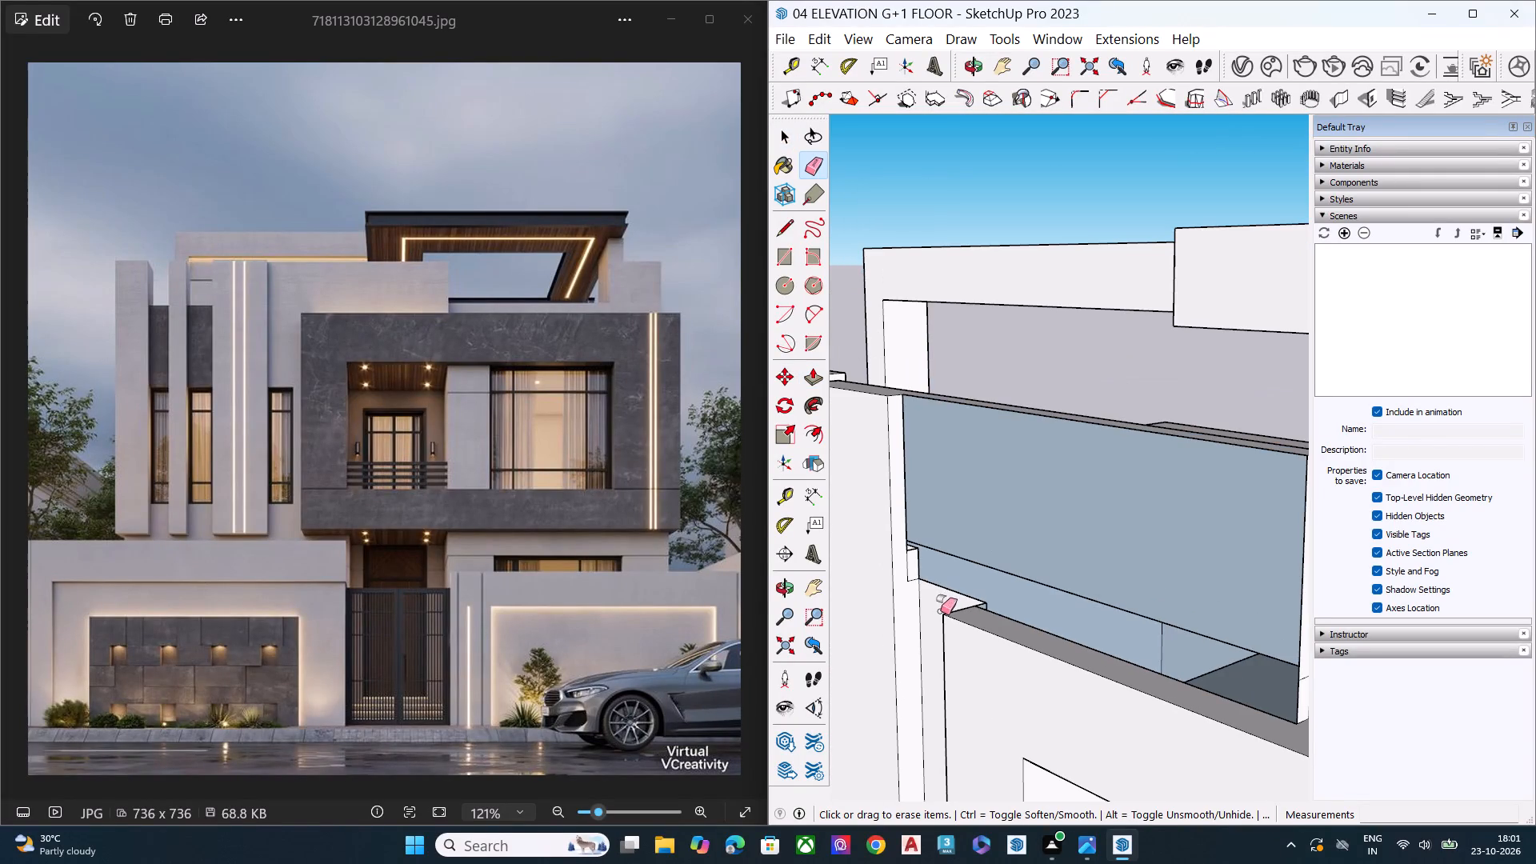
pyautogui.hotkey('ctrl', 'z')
# Examine the projecting parapet panel against the wide fin and balcony frame from below and above.
pyautogui.moveTo(979, 613); pyautogui.dragTo(1222, 450, button='middle')
pyautogui.press('space')
pyautogui.scroll(-8, 1064, 496)
pyautogui.moveTo(1095, 463); pyautogui.dragTo(1152, 275, button='middle')
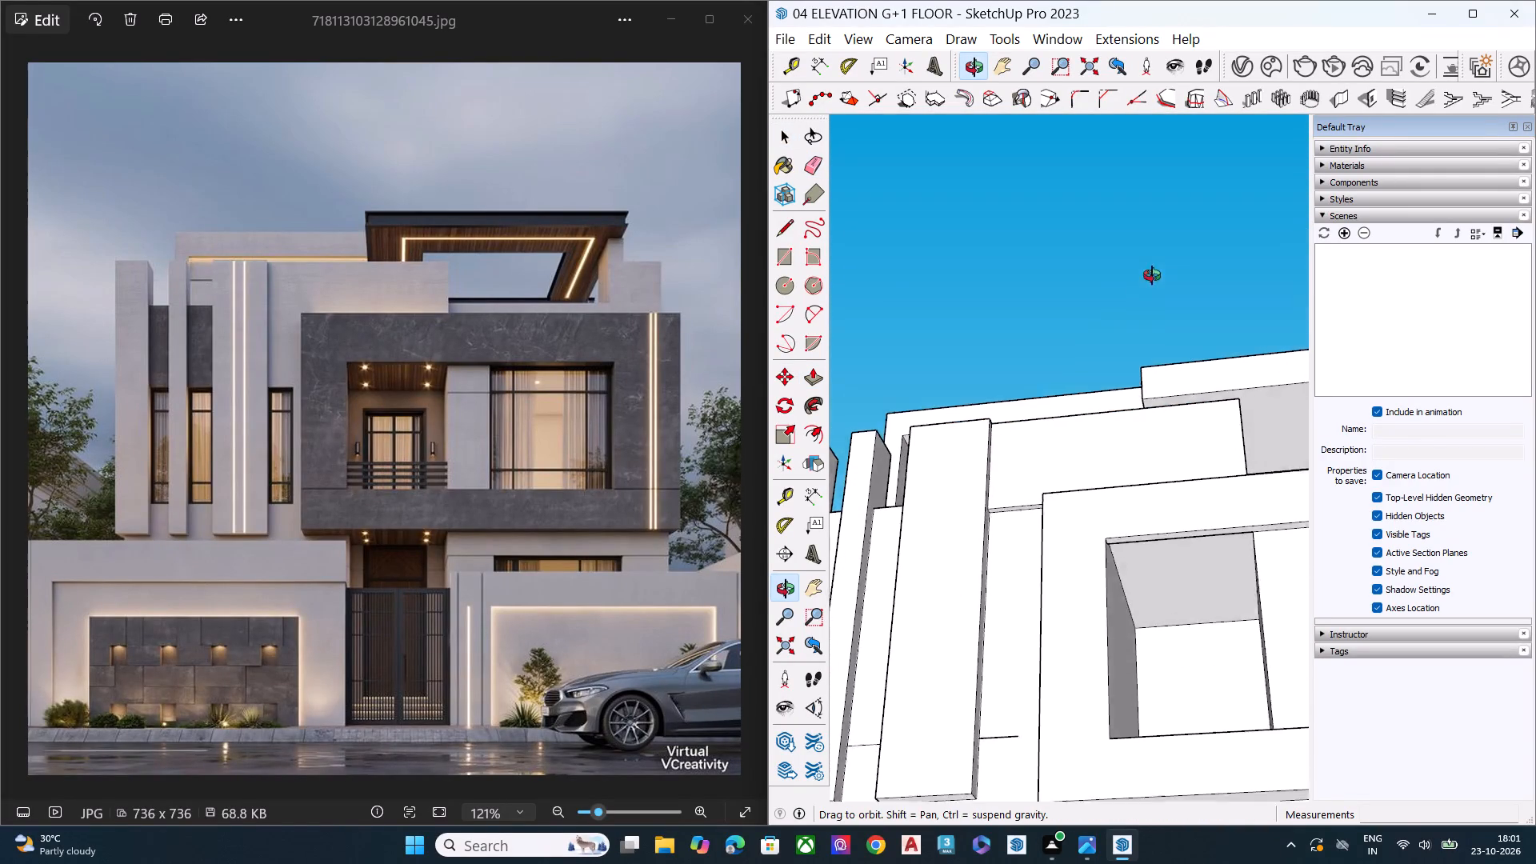
pyautogui.moveTo(1152, 275); pyautogui.dragTo(1166, 248, button='middle')
pyautogui.moveTo(1052, 460); pyautogui.dragTo(1162, 470, button='middle')
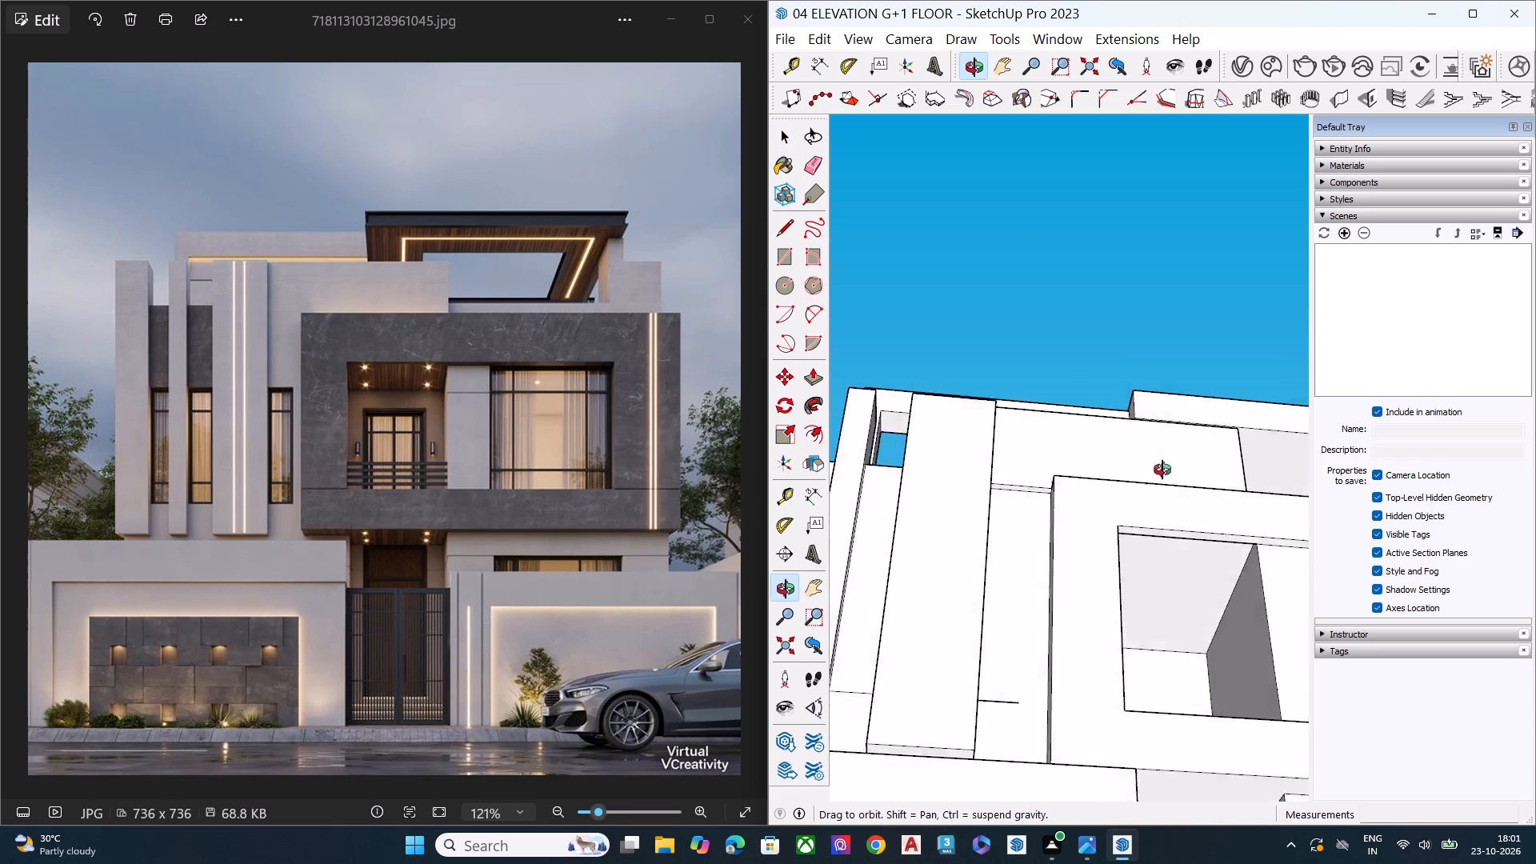
pyautogui.moveTo(1162, 470); pyautogui.dragTo(783, 580, button='middle')
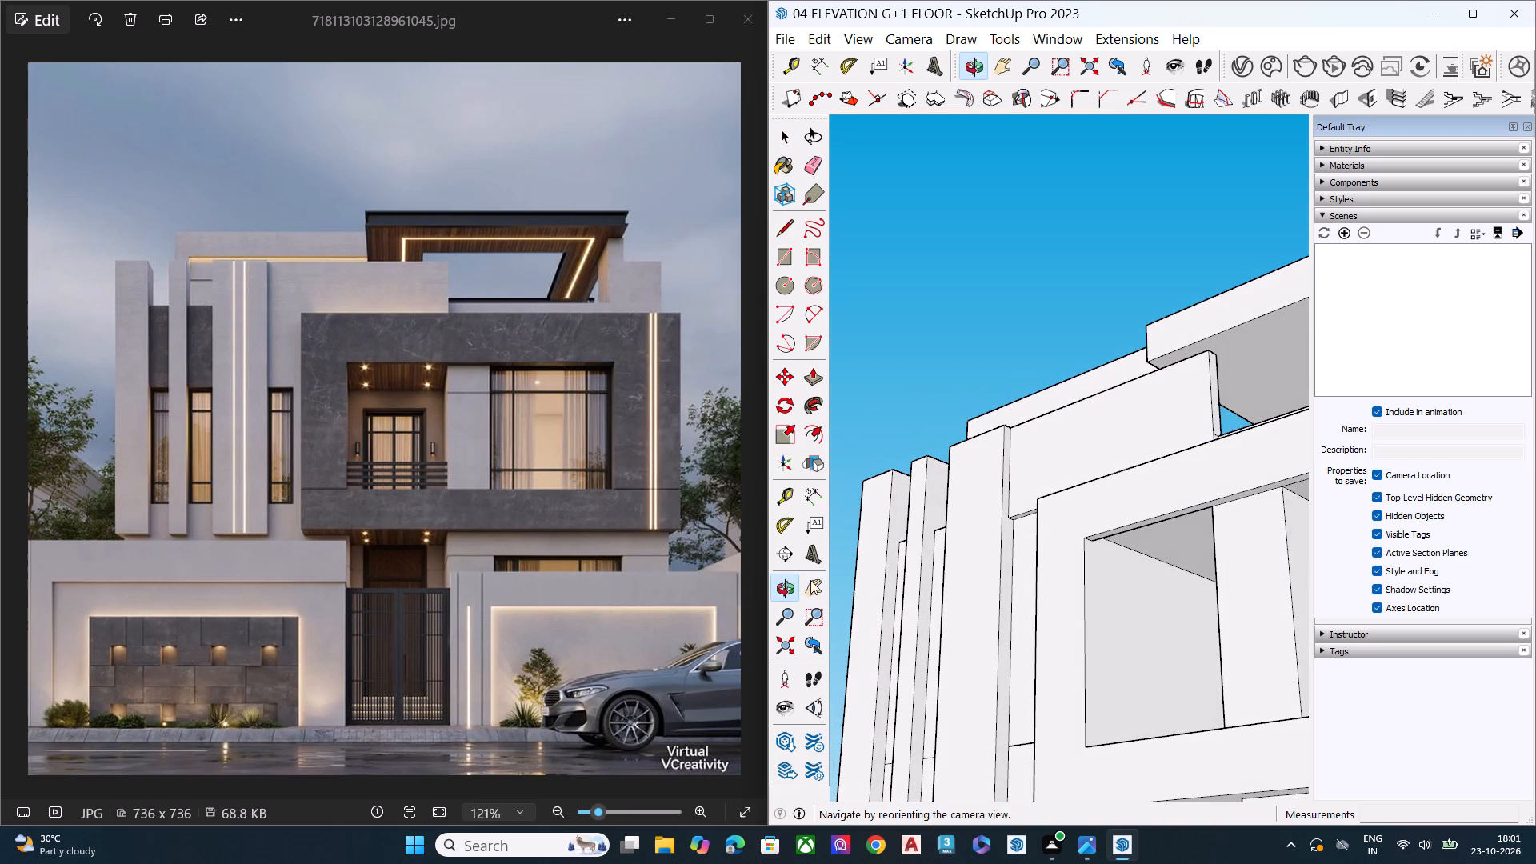
pyautogui.scroll(2, 965, 555)
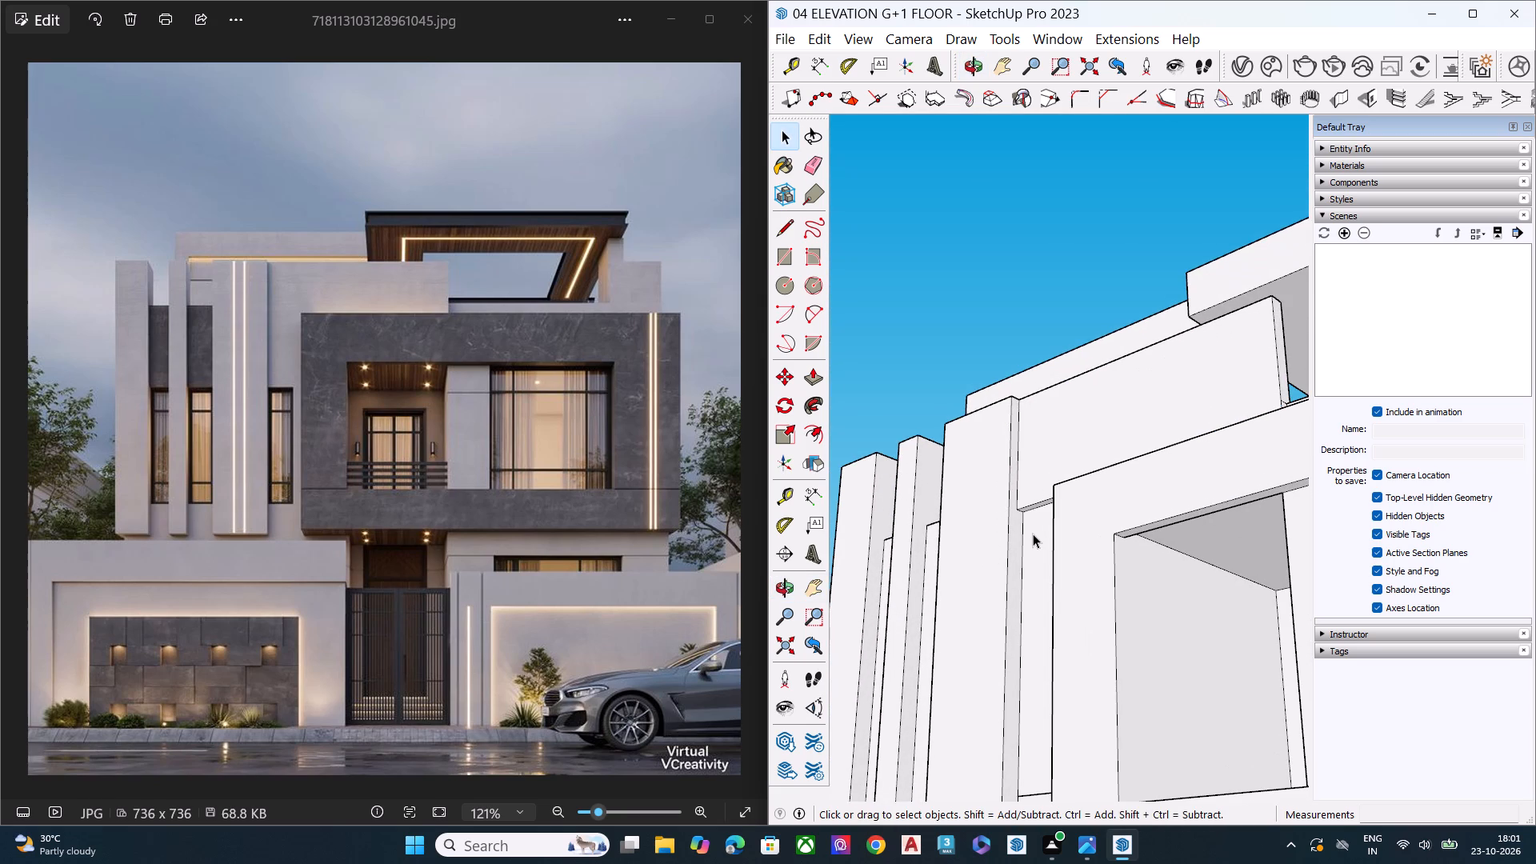
pyautogui.scroll(-7, 1033, 534)
pyautogui.moveTo(1033, 534); pyautogui.dragTo(1026, 682, button='middle')
pyautogui.moveTo(1089, 619); pyautogui.dragTo(1014, 762, button='middle')
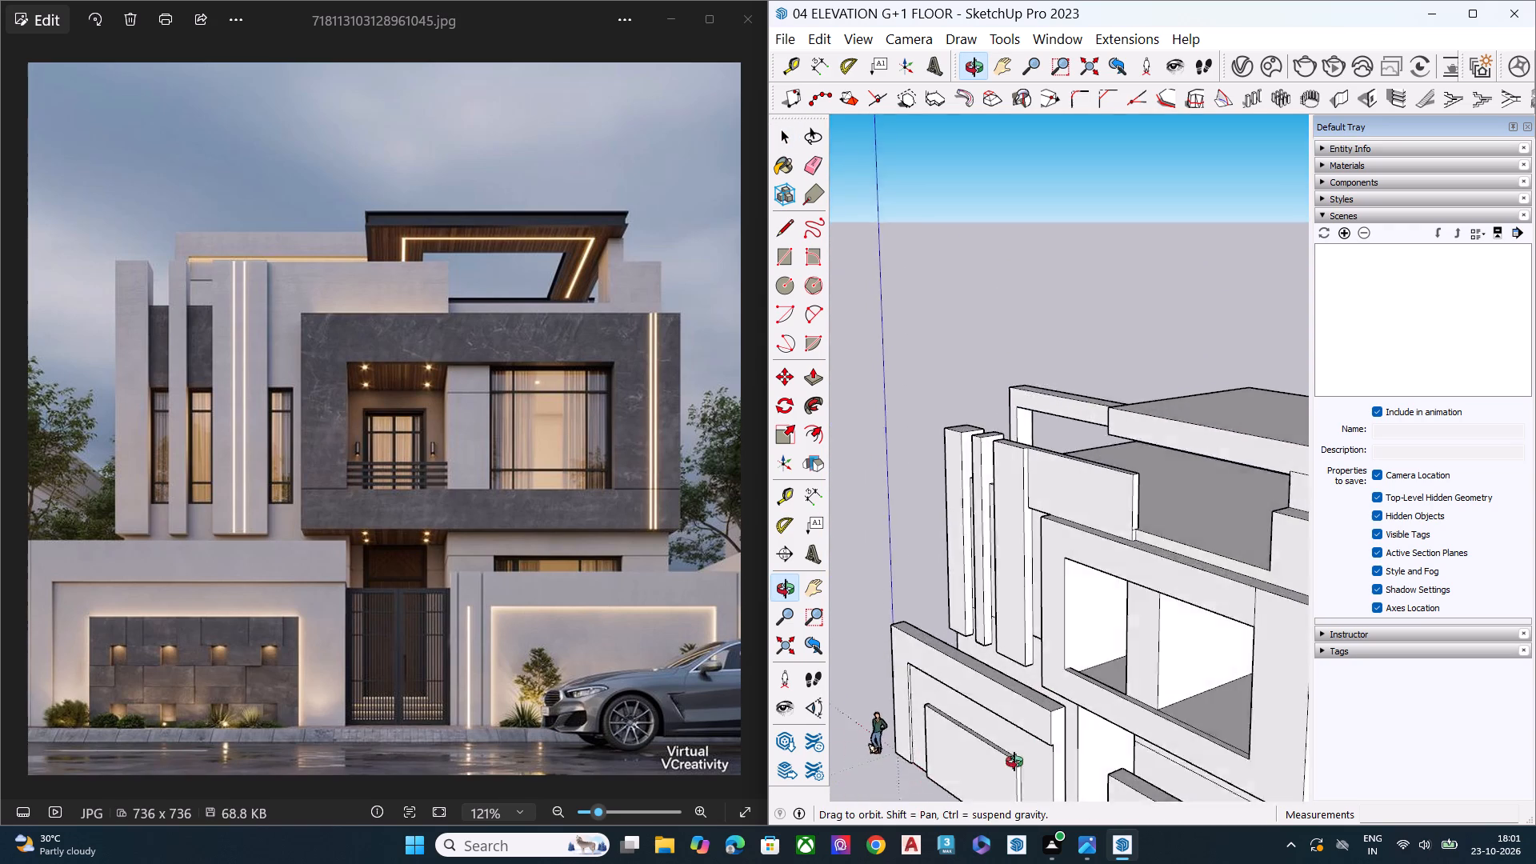
pyautogui.moveTo(1014, 762); pyautogui.dragTo(990, 792, button='middle')
pyautogui.scroll(11, 990, 792)
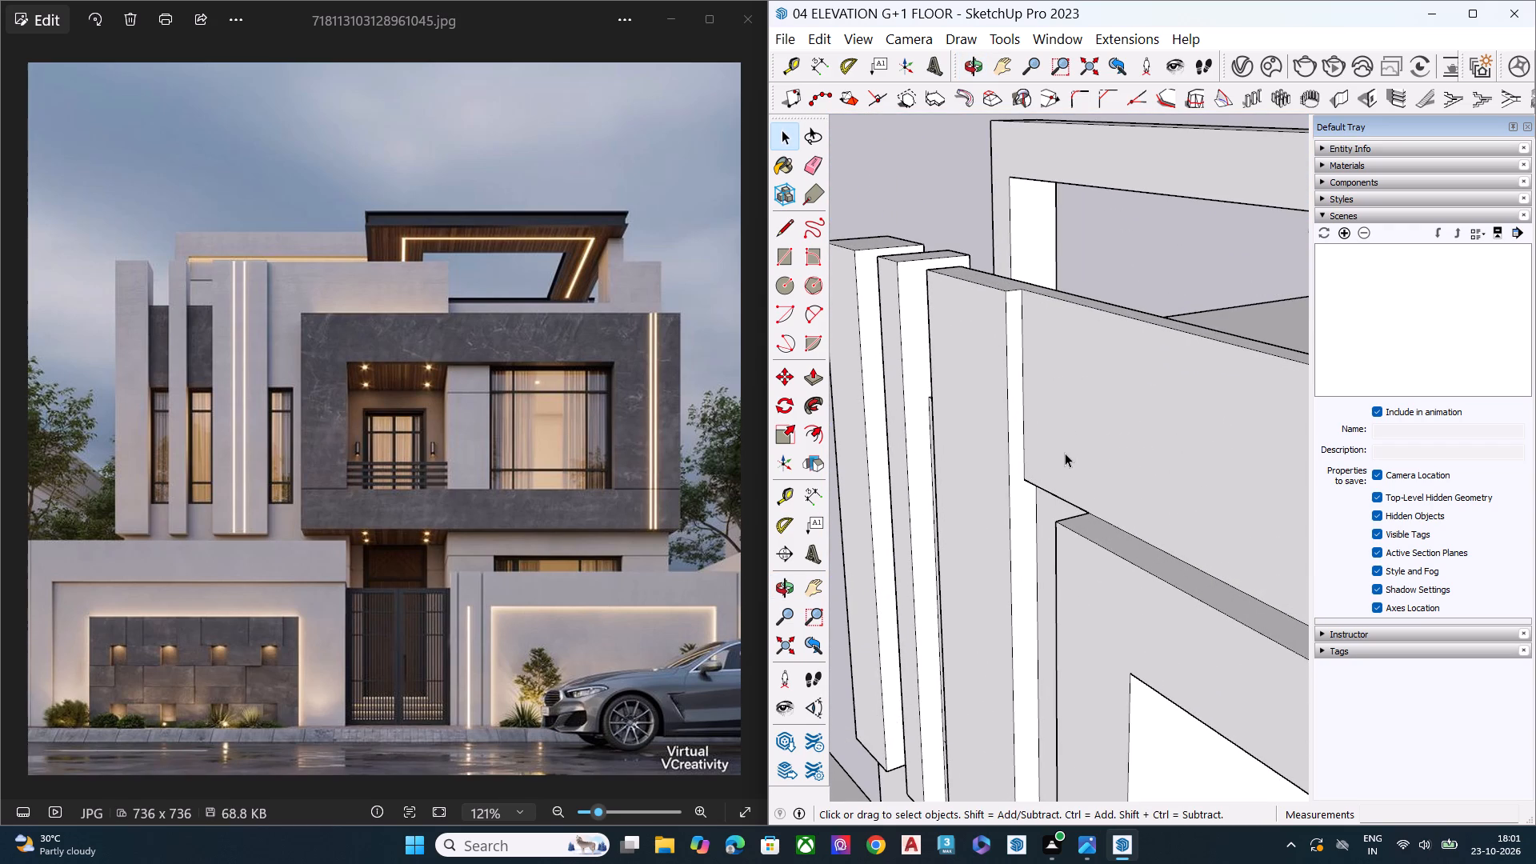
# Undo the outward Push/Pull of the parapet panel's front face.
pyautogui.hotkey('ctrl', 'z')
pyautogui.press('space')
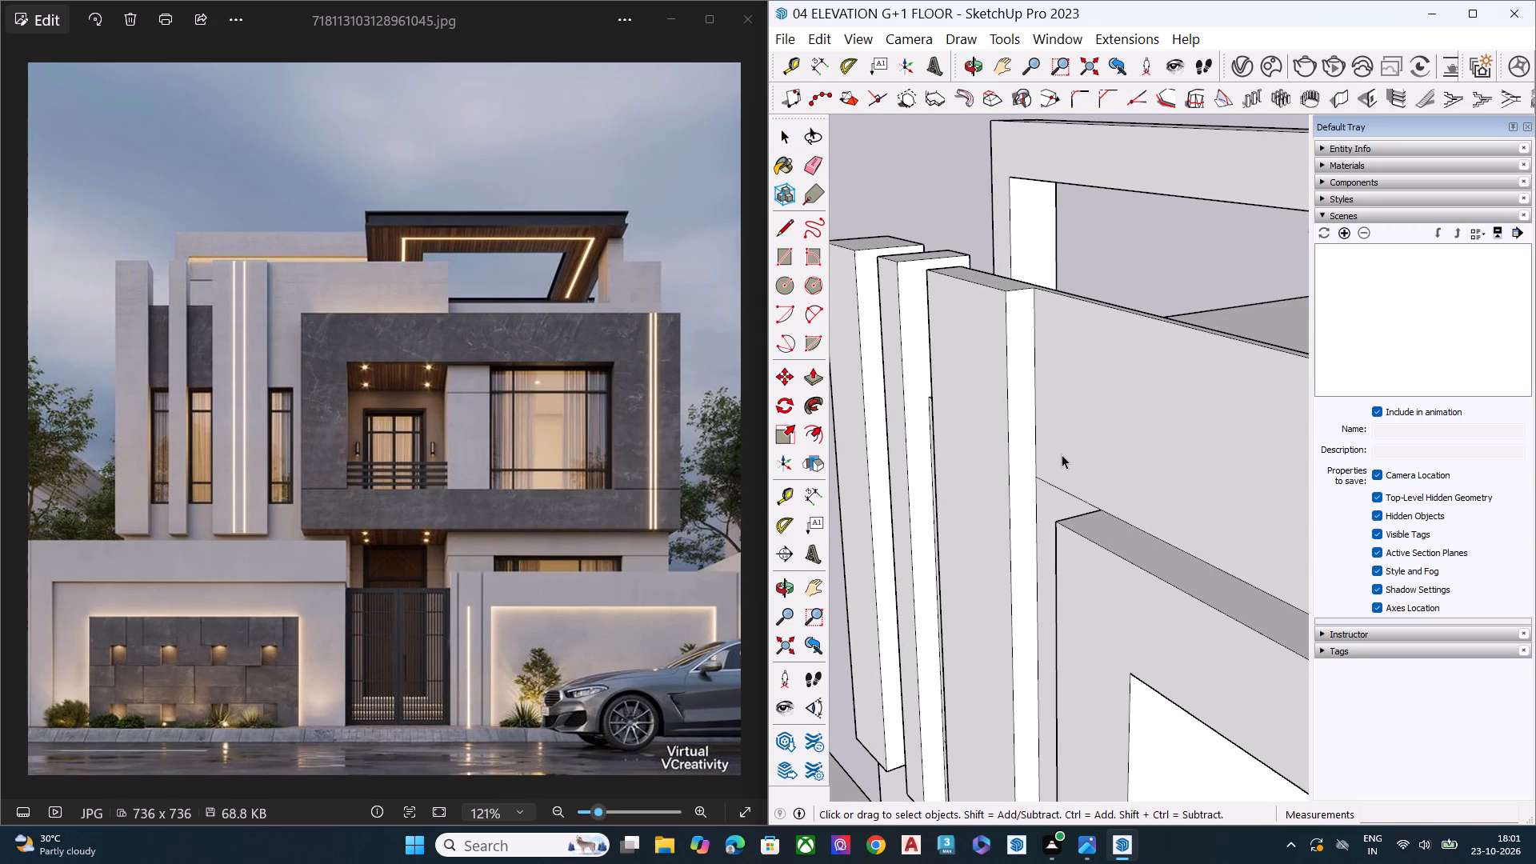
# Examine the roof terrace, the back of the parapet panel and its junction with the low front parapet.
pyautogui.scroll(-1, 1006, 434)
pyautogui.scroll(2, 1006, 434)
pyautogui.scroll(-5, 1006, 434)
pyautogui.moveTo(1156, 458); pyautogui.dragTo(898, 407, button='middle')
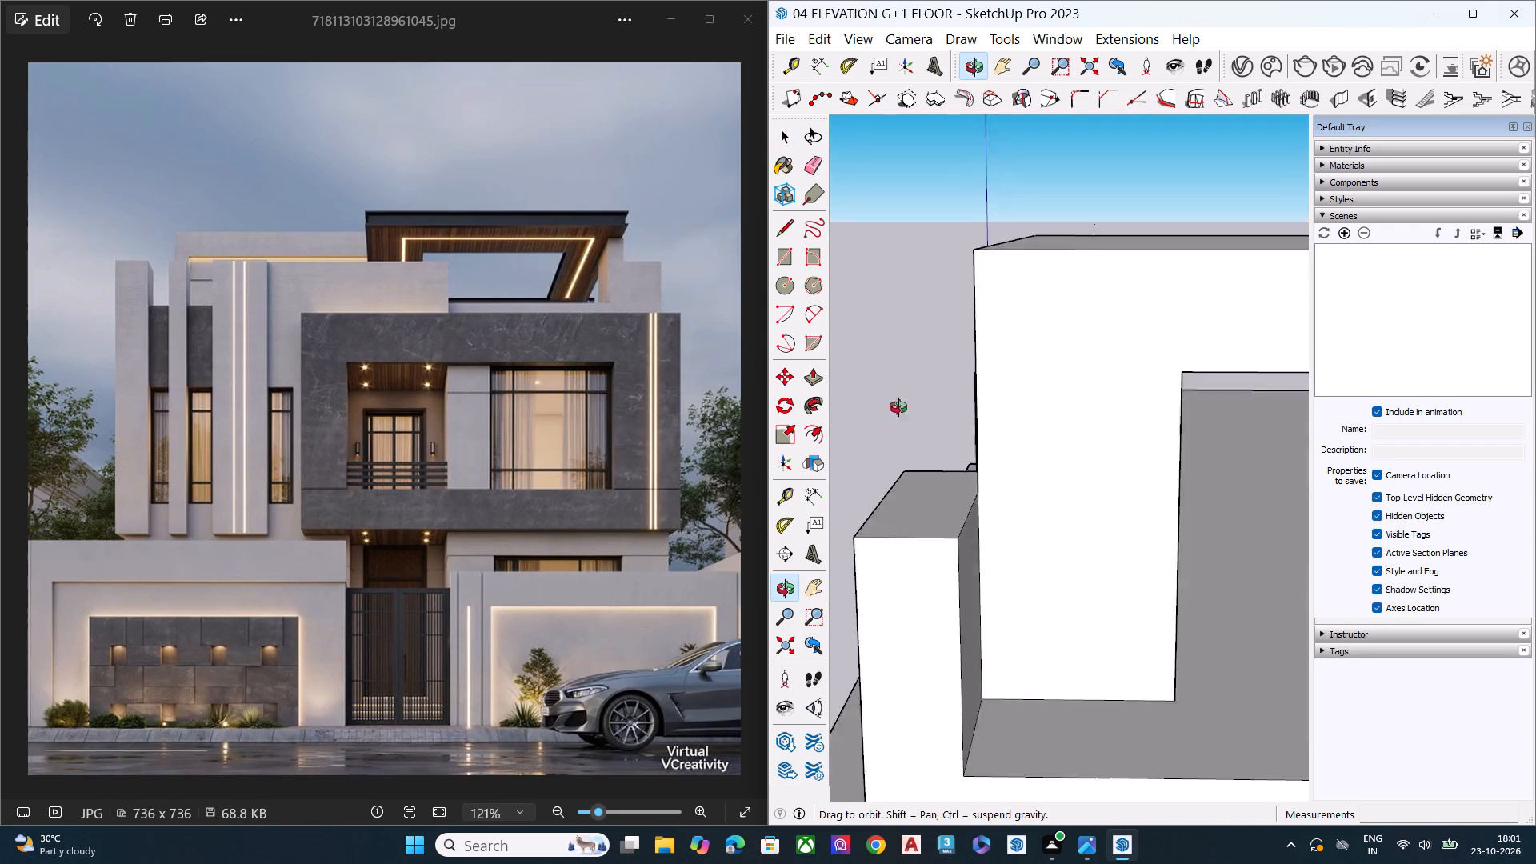
pyautogui.moveTo(898, 407); pyautogui.dragTo(802, 382, button='middle')
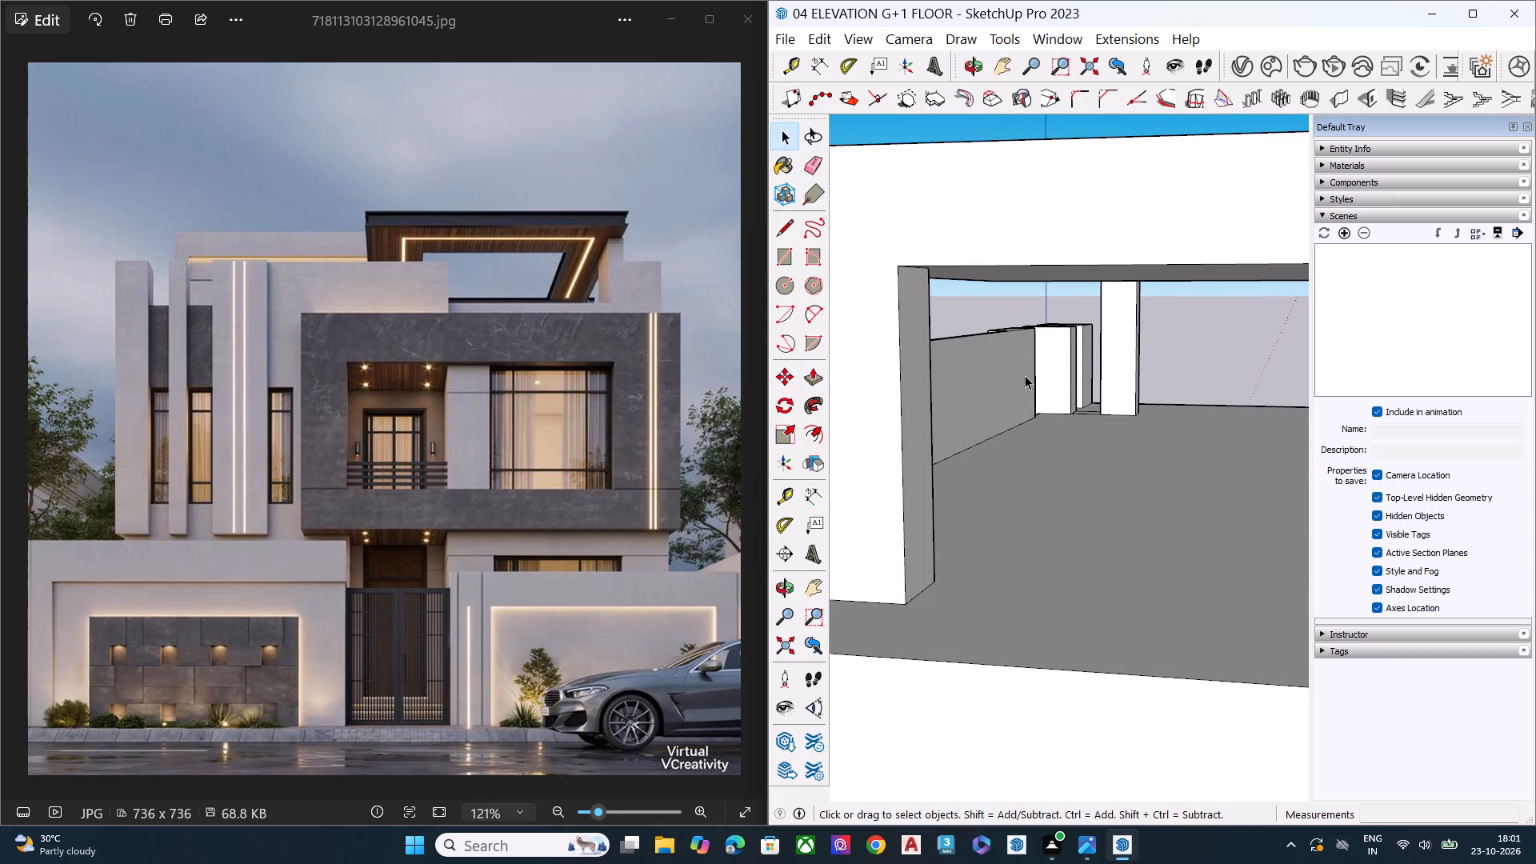
pyautogui.scroll(3, 1025, 375)
pyautogui.scroll(-1, 1134, 449)
pyautogui.scroll(1, 1135, 449)
pyautogui.scroll(-5, 1164, 451)
pyautogui.moveTo(975, 466); pyautogui.dragTo(1514, 465, button='middle')
pyautogui.scroll(-8, 1122, 488)
pyautogui.moveTo(1087, 505); pyautogui.dragTo(1254, 478, button='middle')
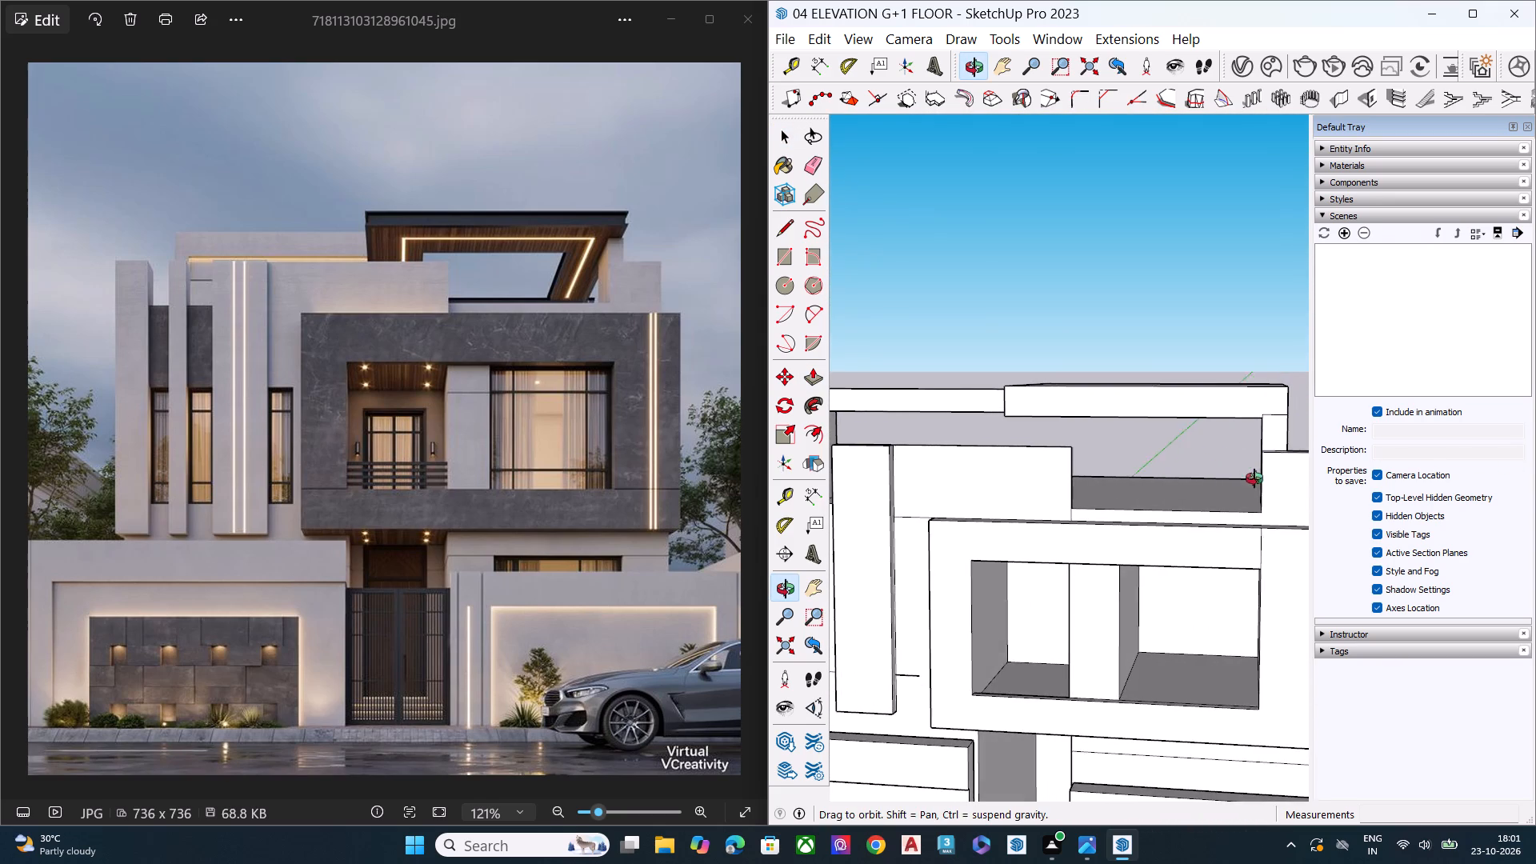
pyautogui.moveTo(1254, 478); pyautogui.dragTo(1257, 478, button='middle')
pyautogui.scroll(2, 1066, 514)
pyautogui.scroll(-3, 1042, 518)
pyautogui.scroll(3, 1042, 518)
pyautogui.scroll(1, 1118, 520)
pyautogui.moveTo(1118, 520); pyautogui.dragTo(800, 624, button='middle')
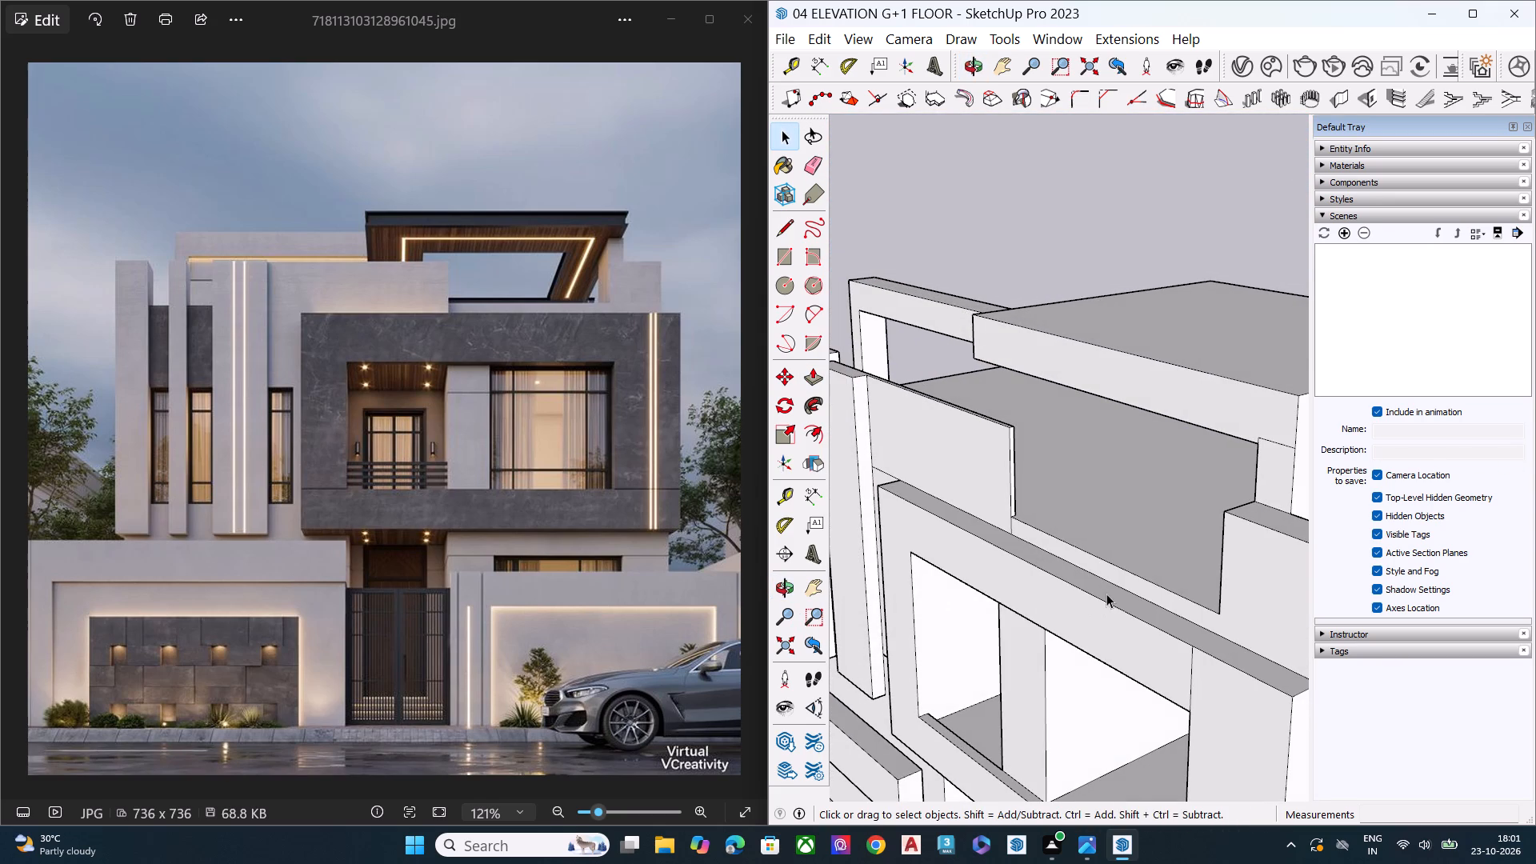
# Push/Pull the low parapet's front face back flush with the rear edge of the parapet panel's free end.
pyautogui.click(1124, 578)
pyautogui.press('p')
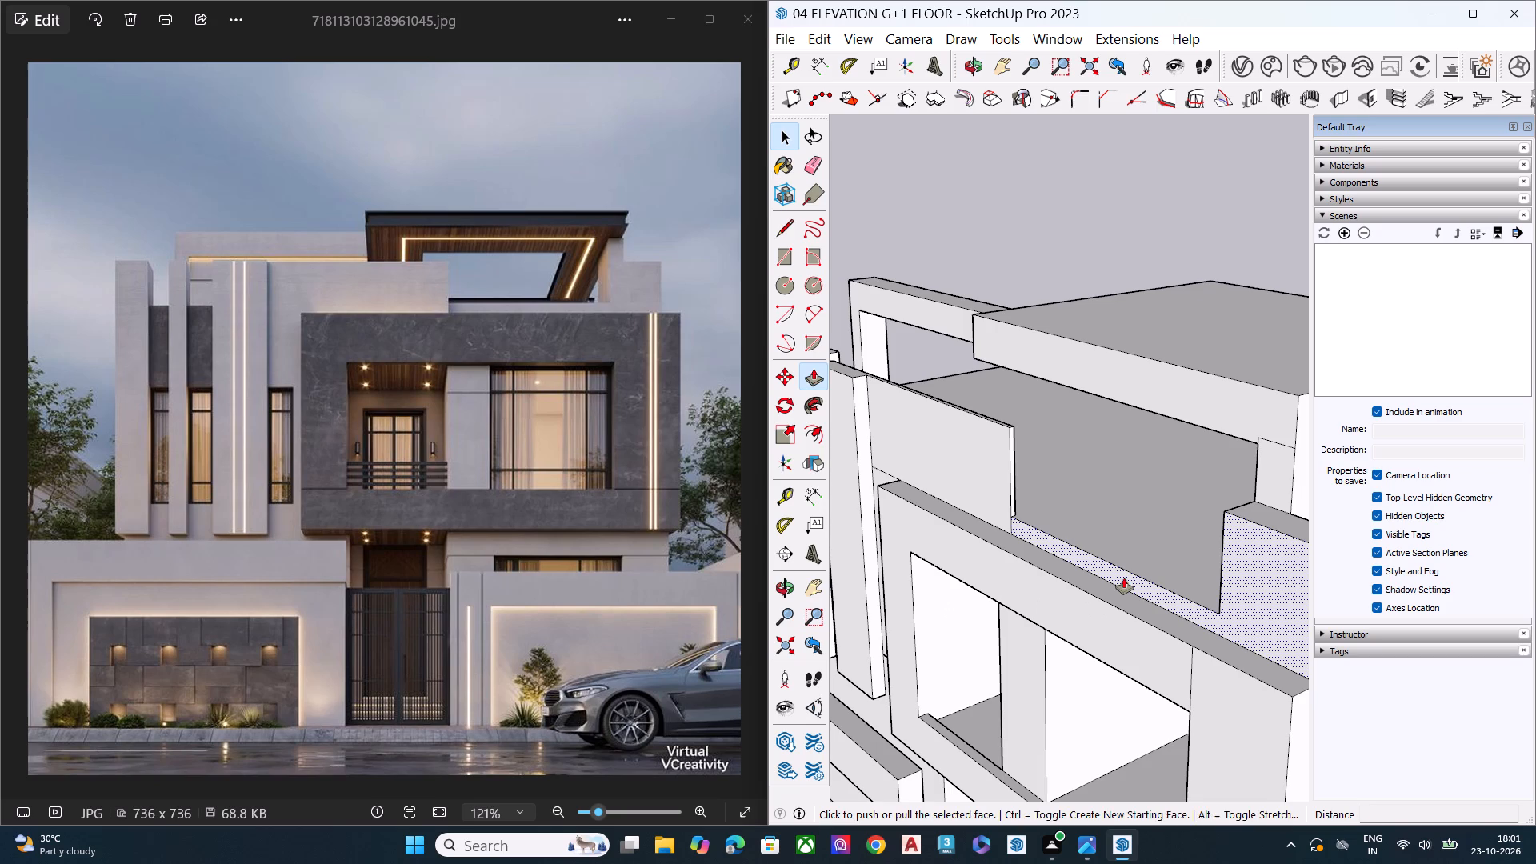
pyautogui.click(1124, 578)
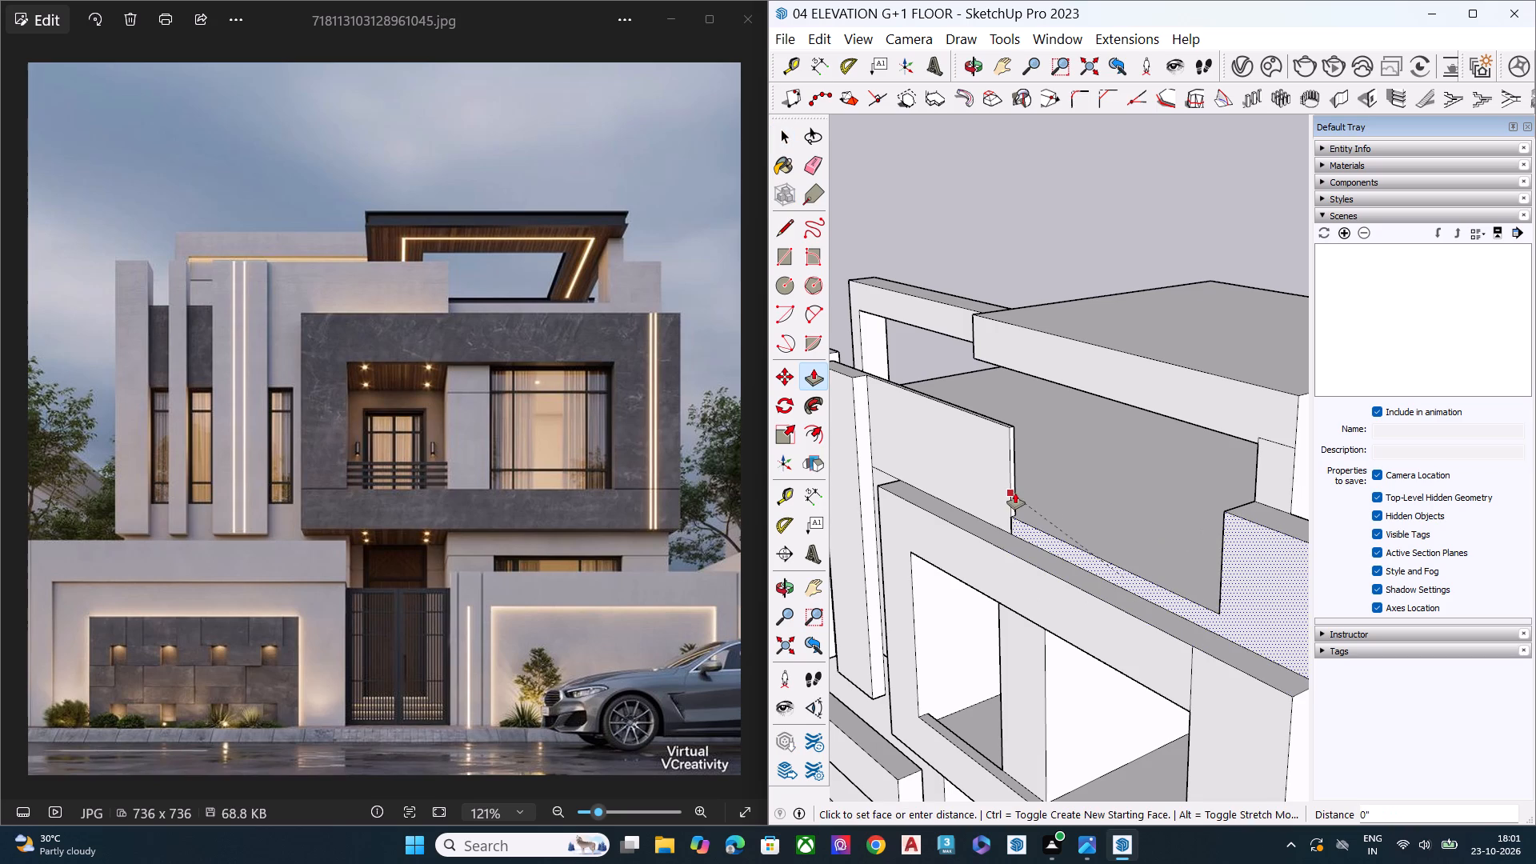
pyautogui.click(1018, 484)
pyautogui.press('space')
# Erase the short horizontal edge across the free end of the parapet panel, just above the balcony frame's top.
pyautogui.scroll(8, 1018, 519)
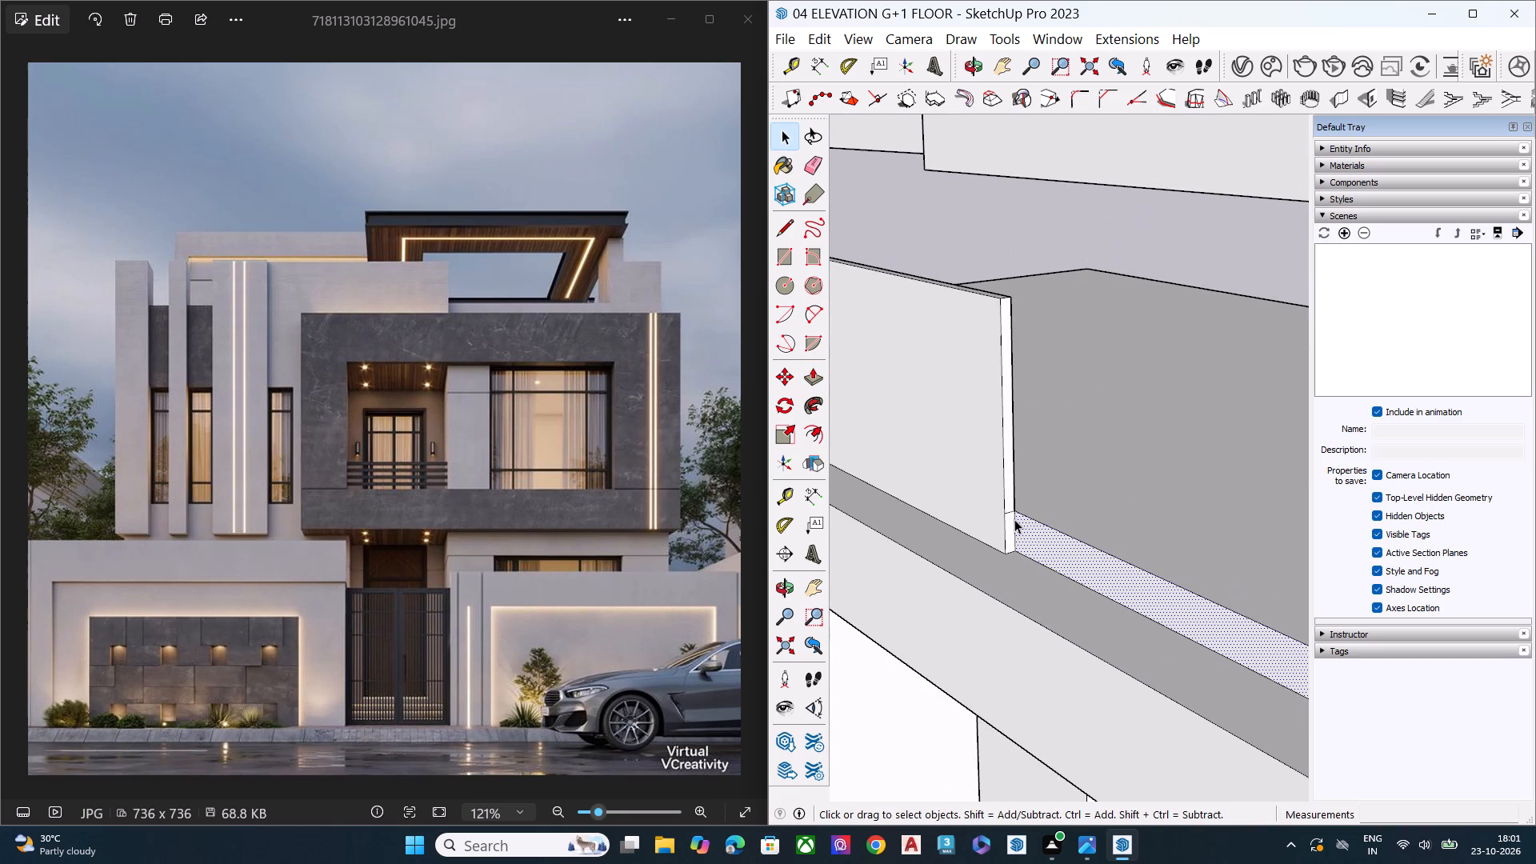
pyautogui.press('d')
pyautogui.scroll(-4, 1034, 446)
pyautogui.scroll(1, 1038, 450)
pyautogui.scroll(-6, 1038, 450)
pyautogui.click(1012, 200)
pyautogui.scroll(10, 1043, 453)
pyautogui.scroll(6, 1026, 518)
pyautogui.scroll(-3, 1026, 519)
pyautogui.scroll(2, 1026, 519)
pyautogui.press('w')
pyautogui.scroll(6, 1024, 481)
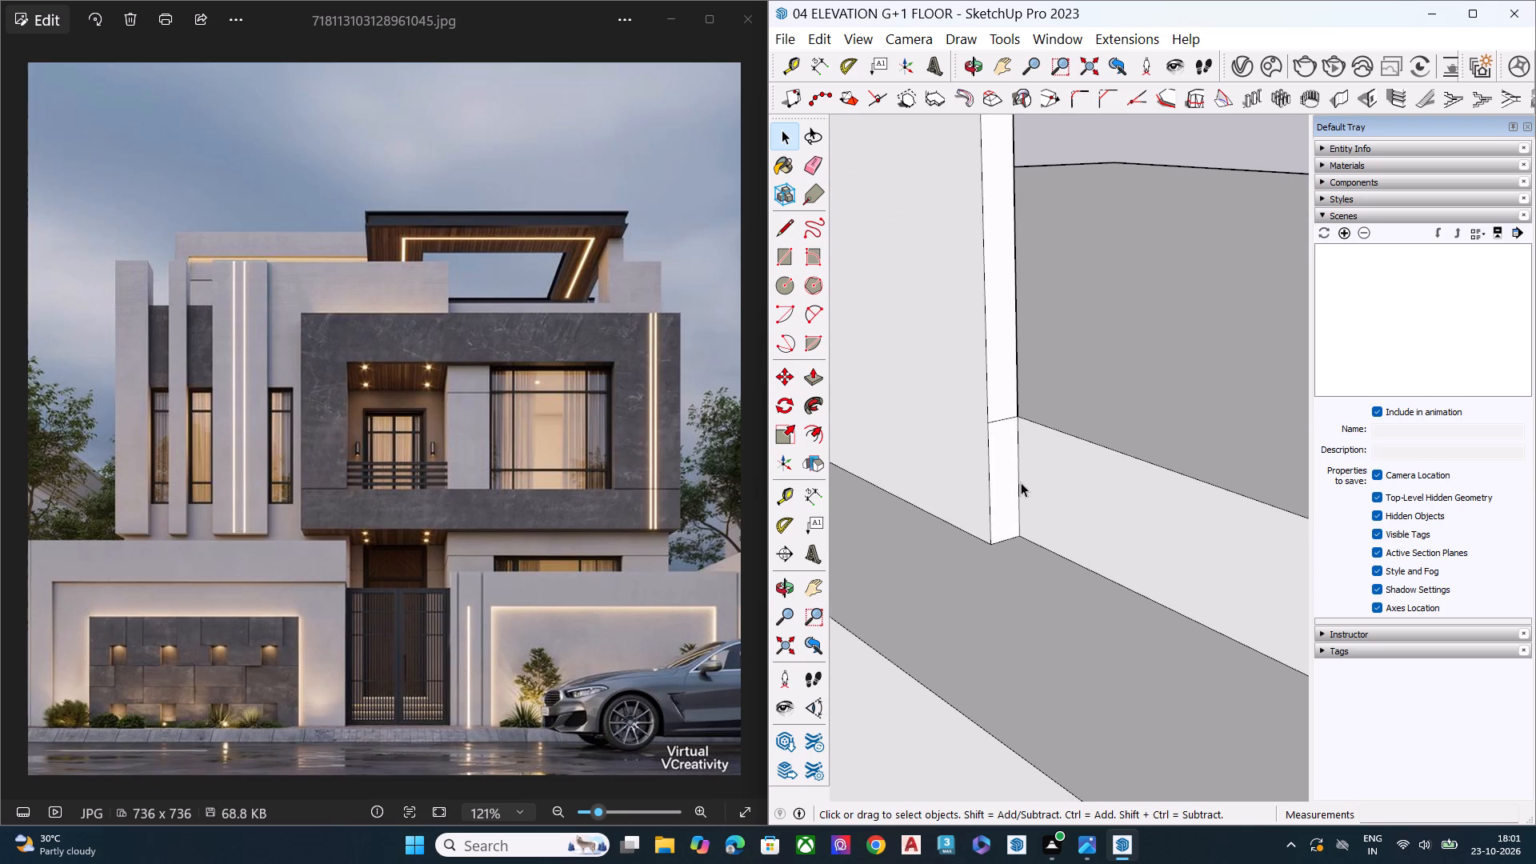
pyautogui.press('s')
pyautogui.press('e')
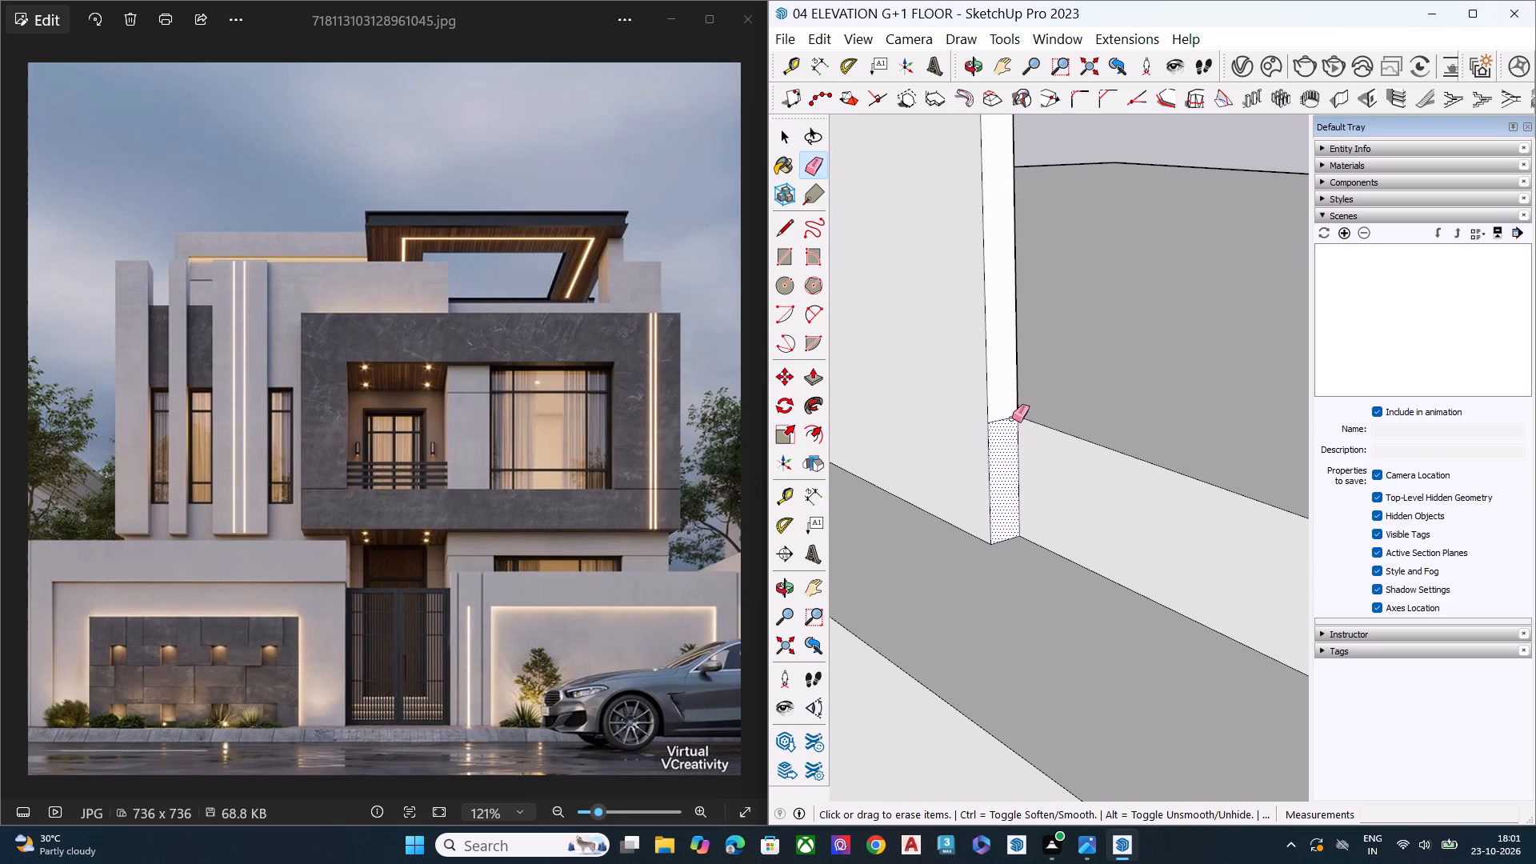
pyautogui.click(1007, 420)
pyautogui.press('space')
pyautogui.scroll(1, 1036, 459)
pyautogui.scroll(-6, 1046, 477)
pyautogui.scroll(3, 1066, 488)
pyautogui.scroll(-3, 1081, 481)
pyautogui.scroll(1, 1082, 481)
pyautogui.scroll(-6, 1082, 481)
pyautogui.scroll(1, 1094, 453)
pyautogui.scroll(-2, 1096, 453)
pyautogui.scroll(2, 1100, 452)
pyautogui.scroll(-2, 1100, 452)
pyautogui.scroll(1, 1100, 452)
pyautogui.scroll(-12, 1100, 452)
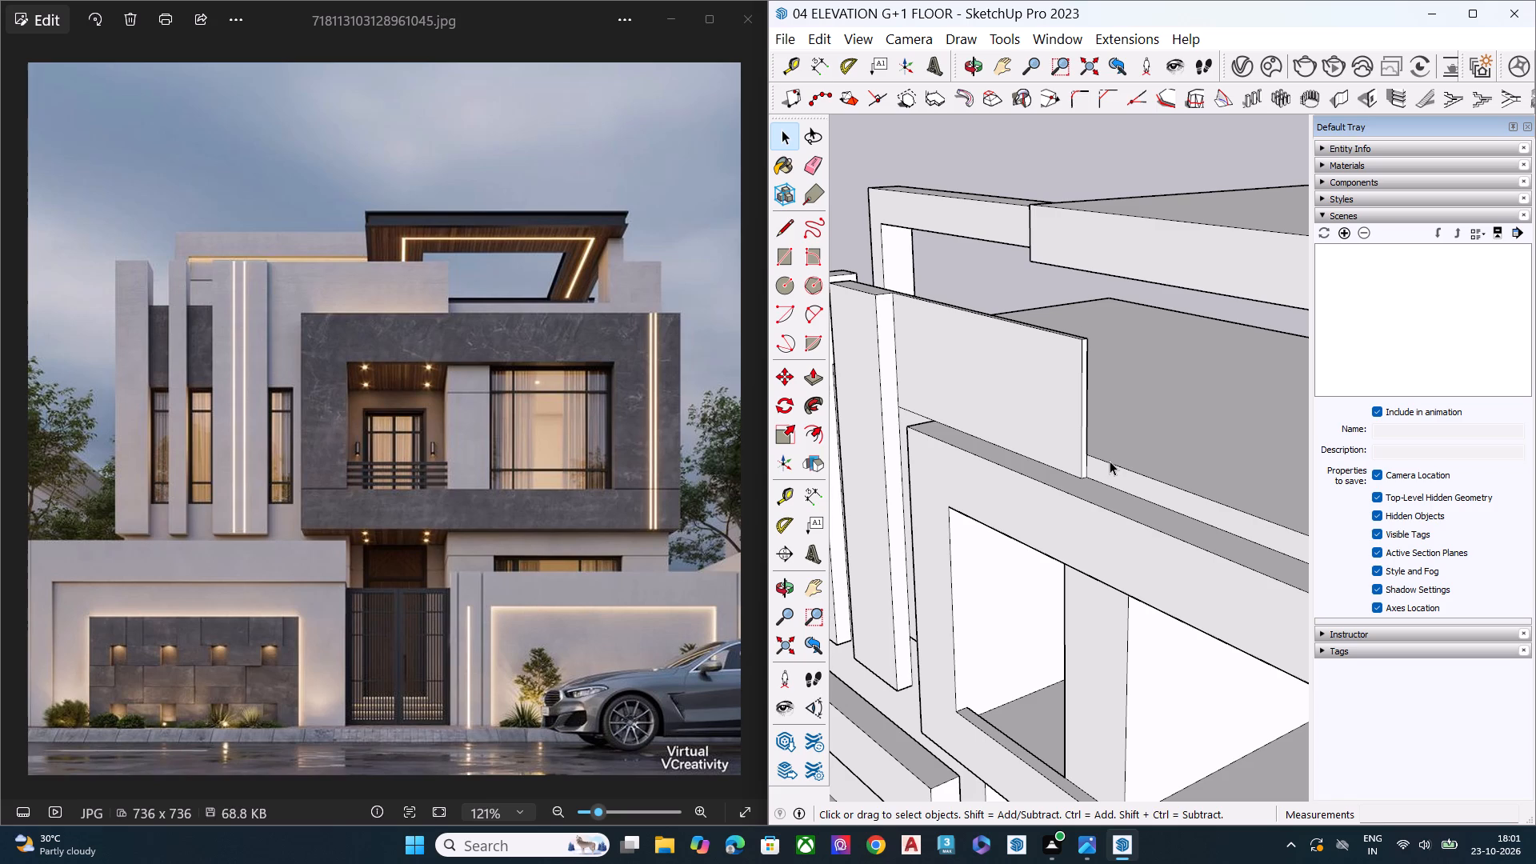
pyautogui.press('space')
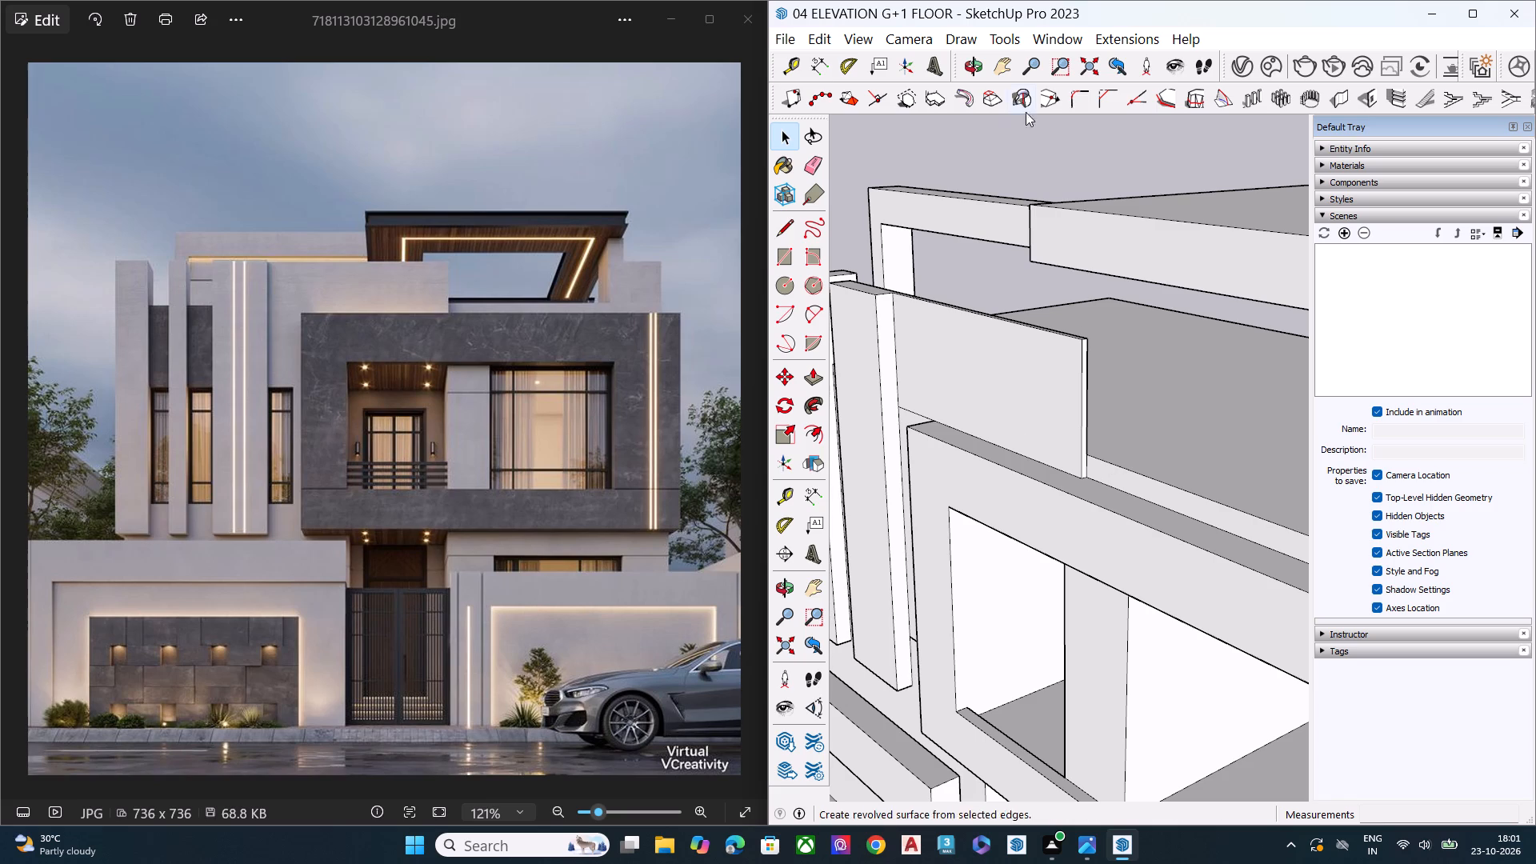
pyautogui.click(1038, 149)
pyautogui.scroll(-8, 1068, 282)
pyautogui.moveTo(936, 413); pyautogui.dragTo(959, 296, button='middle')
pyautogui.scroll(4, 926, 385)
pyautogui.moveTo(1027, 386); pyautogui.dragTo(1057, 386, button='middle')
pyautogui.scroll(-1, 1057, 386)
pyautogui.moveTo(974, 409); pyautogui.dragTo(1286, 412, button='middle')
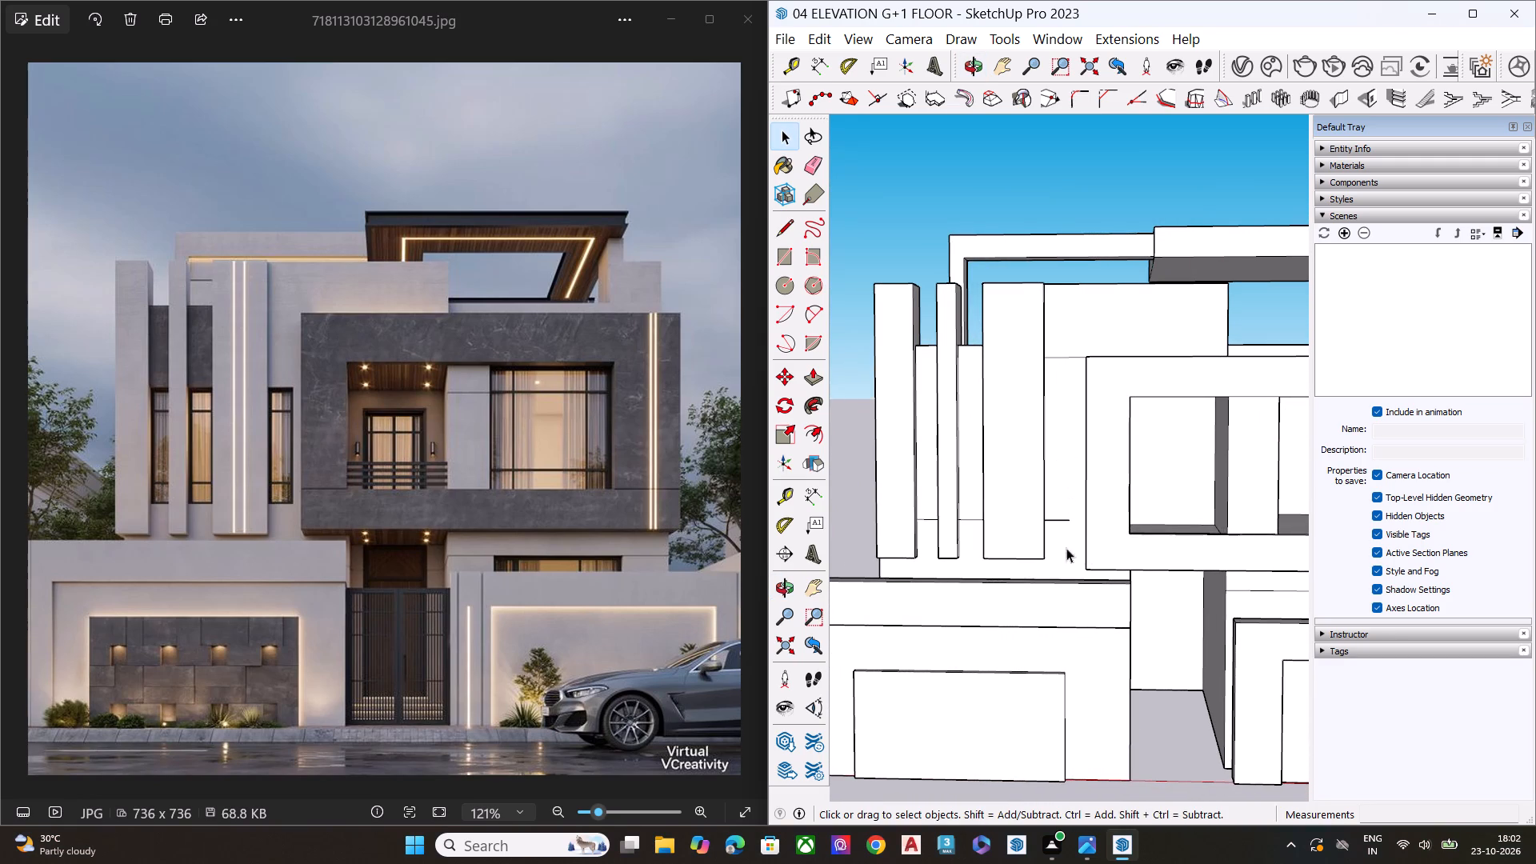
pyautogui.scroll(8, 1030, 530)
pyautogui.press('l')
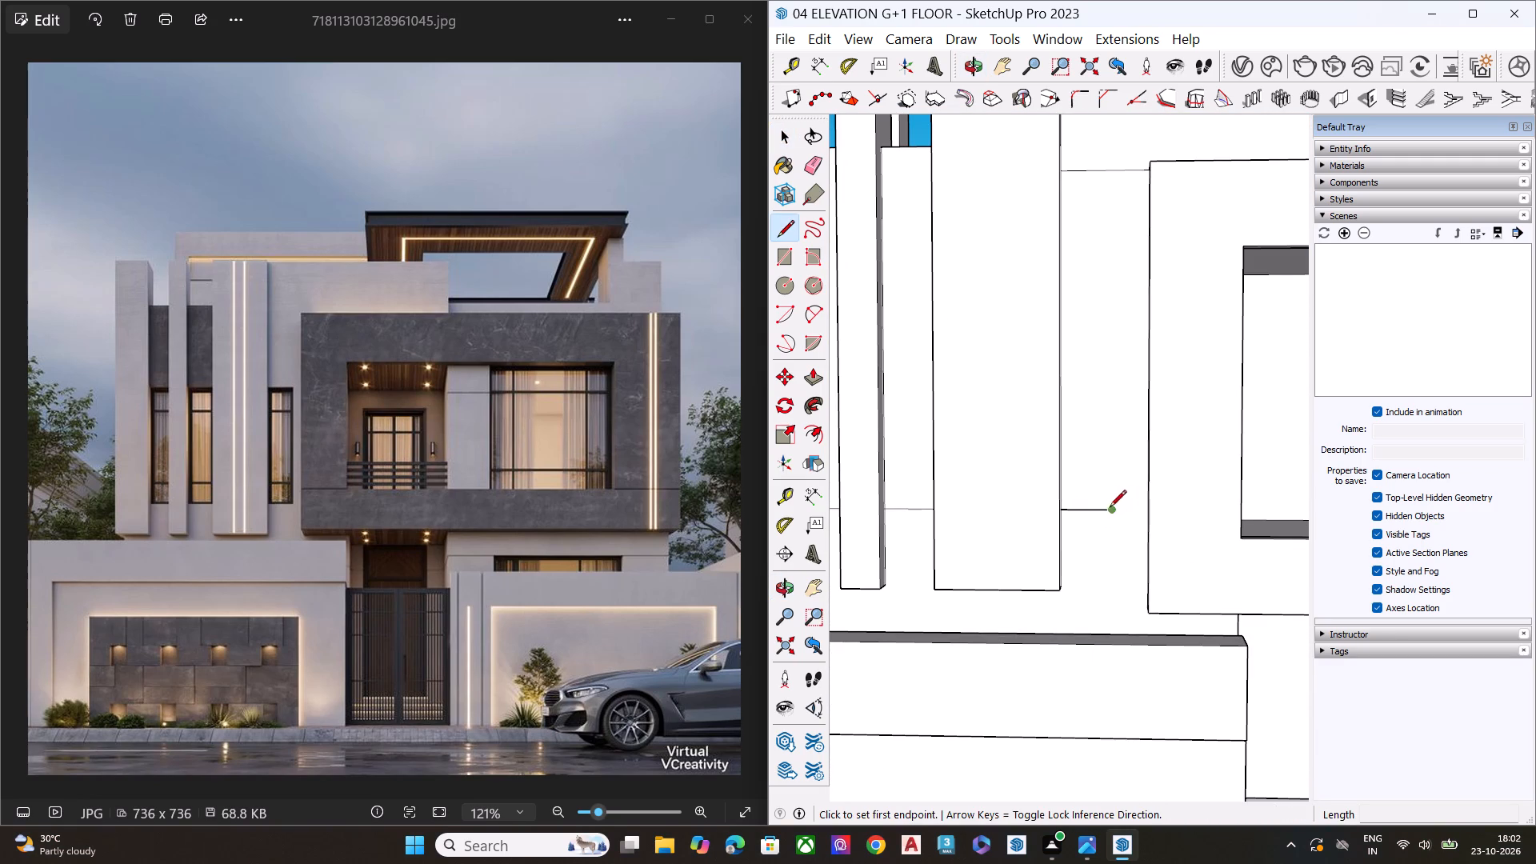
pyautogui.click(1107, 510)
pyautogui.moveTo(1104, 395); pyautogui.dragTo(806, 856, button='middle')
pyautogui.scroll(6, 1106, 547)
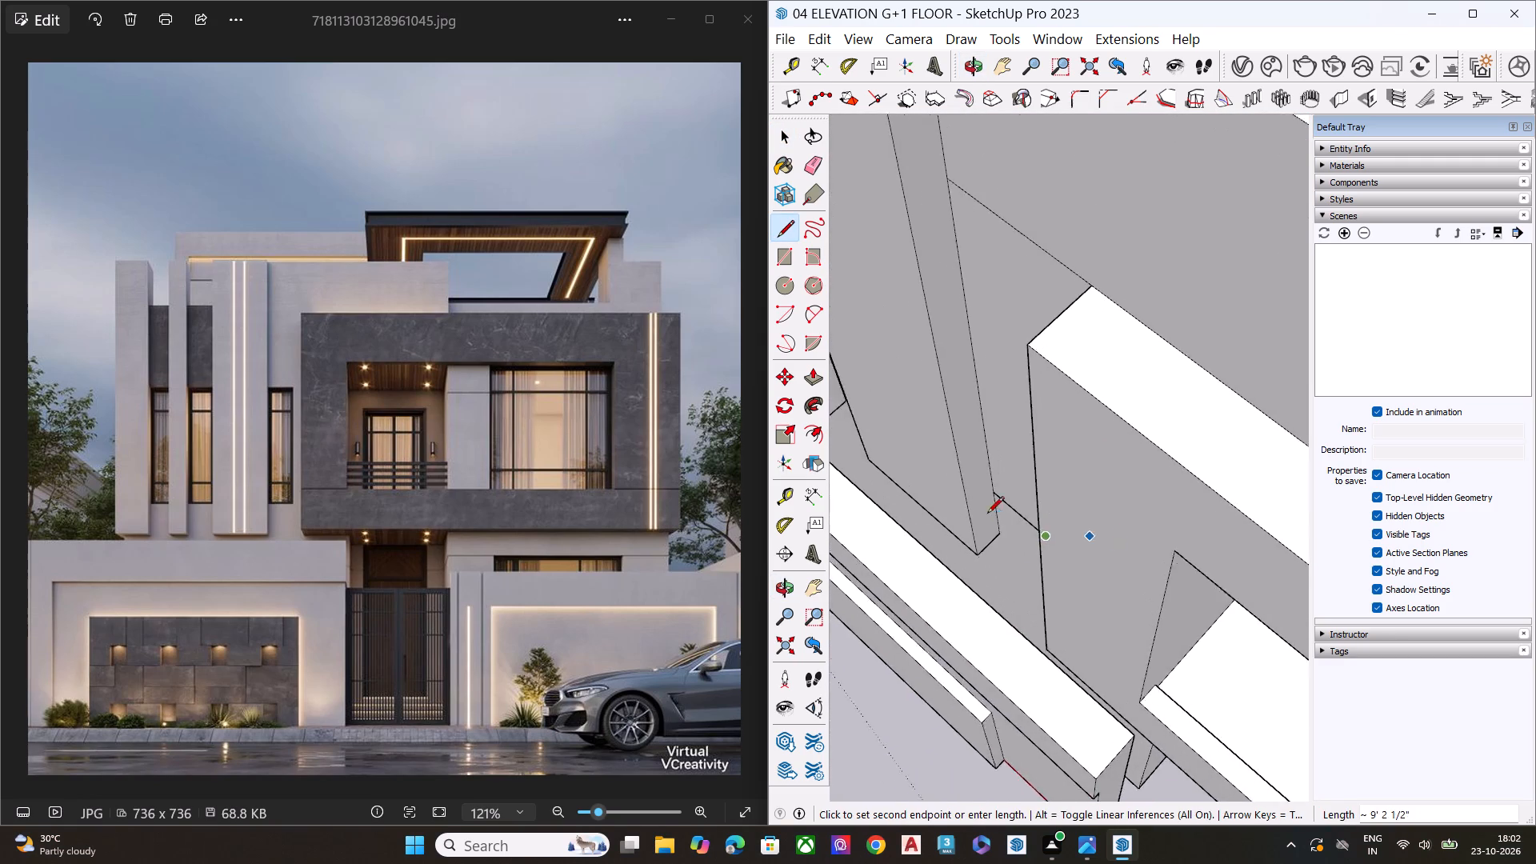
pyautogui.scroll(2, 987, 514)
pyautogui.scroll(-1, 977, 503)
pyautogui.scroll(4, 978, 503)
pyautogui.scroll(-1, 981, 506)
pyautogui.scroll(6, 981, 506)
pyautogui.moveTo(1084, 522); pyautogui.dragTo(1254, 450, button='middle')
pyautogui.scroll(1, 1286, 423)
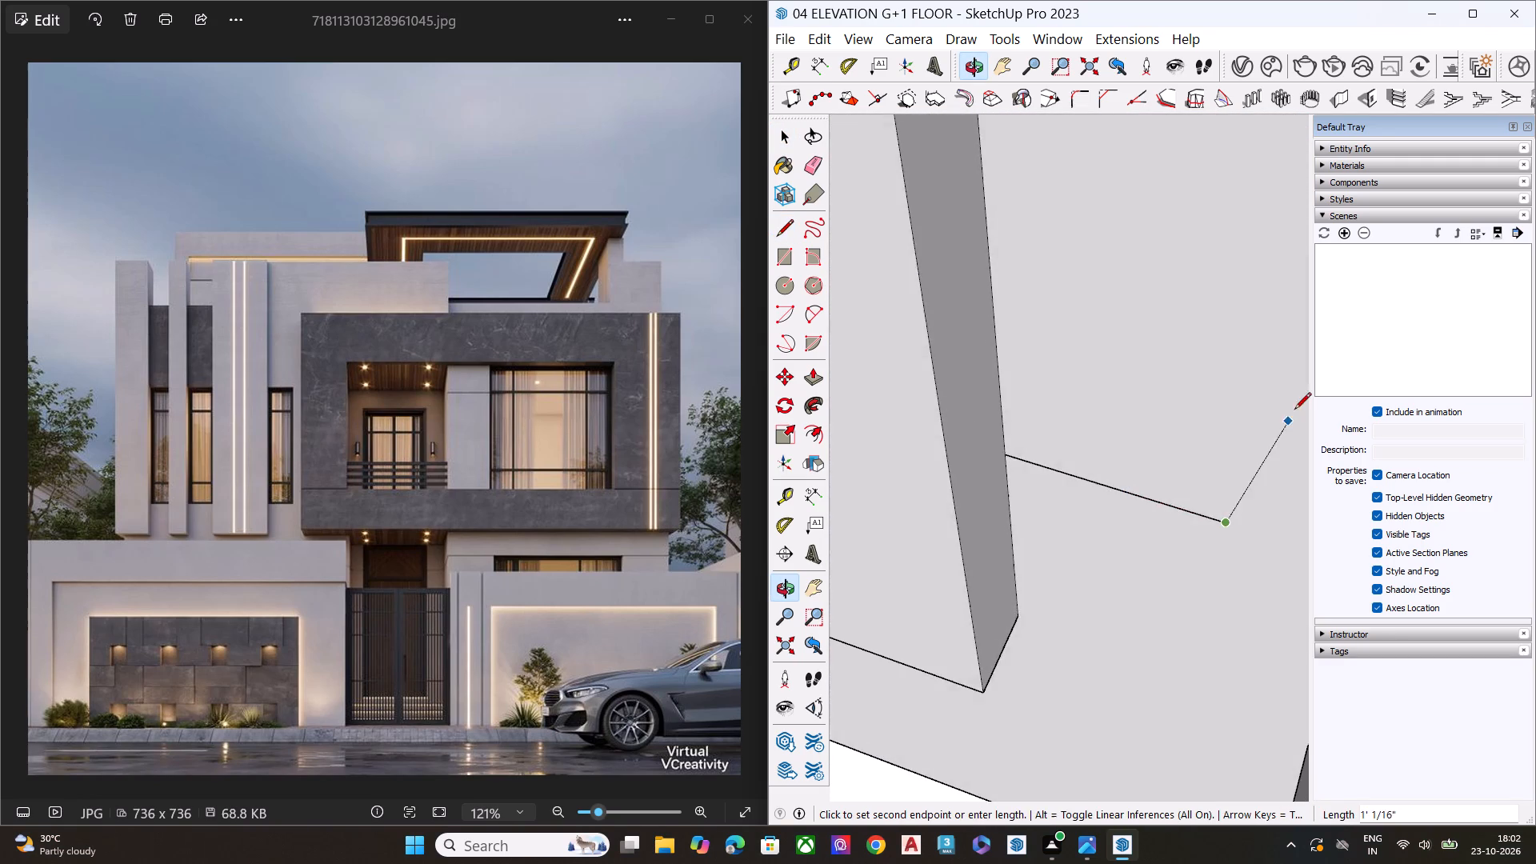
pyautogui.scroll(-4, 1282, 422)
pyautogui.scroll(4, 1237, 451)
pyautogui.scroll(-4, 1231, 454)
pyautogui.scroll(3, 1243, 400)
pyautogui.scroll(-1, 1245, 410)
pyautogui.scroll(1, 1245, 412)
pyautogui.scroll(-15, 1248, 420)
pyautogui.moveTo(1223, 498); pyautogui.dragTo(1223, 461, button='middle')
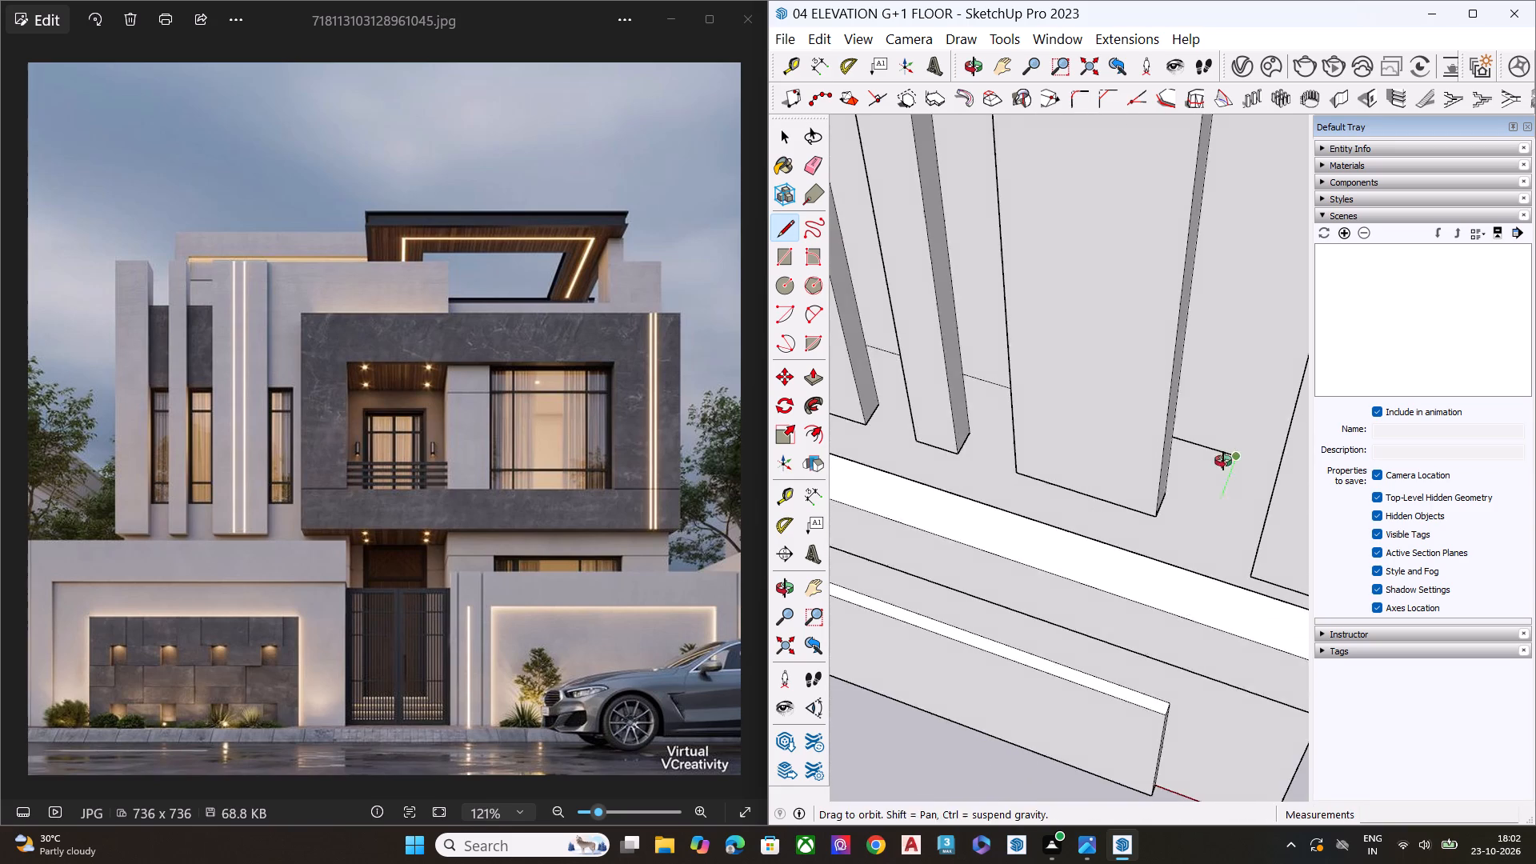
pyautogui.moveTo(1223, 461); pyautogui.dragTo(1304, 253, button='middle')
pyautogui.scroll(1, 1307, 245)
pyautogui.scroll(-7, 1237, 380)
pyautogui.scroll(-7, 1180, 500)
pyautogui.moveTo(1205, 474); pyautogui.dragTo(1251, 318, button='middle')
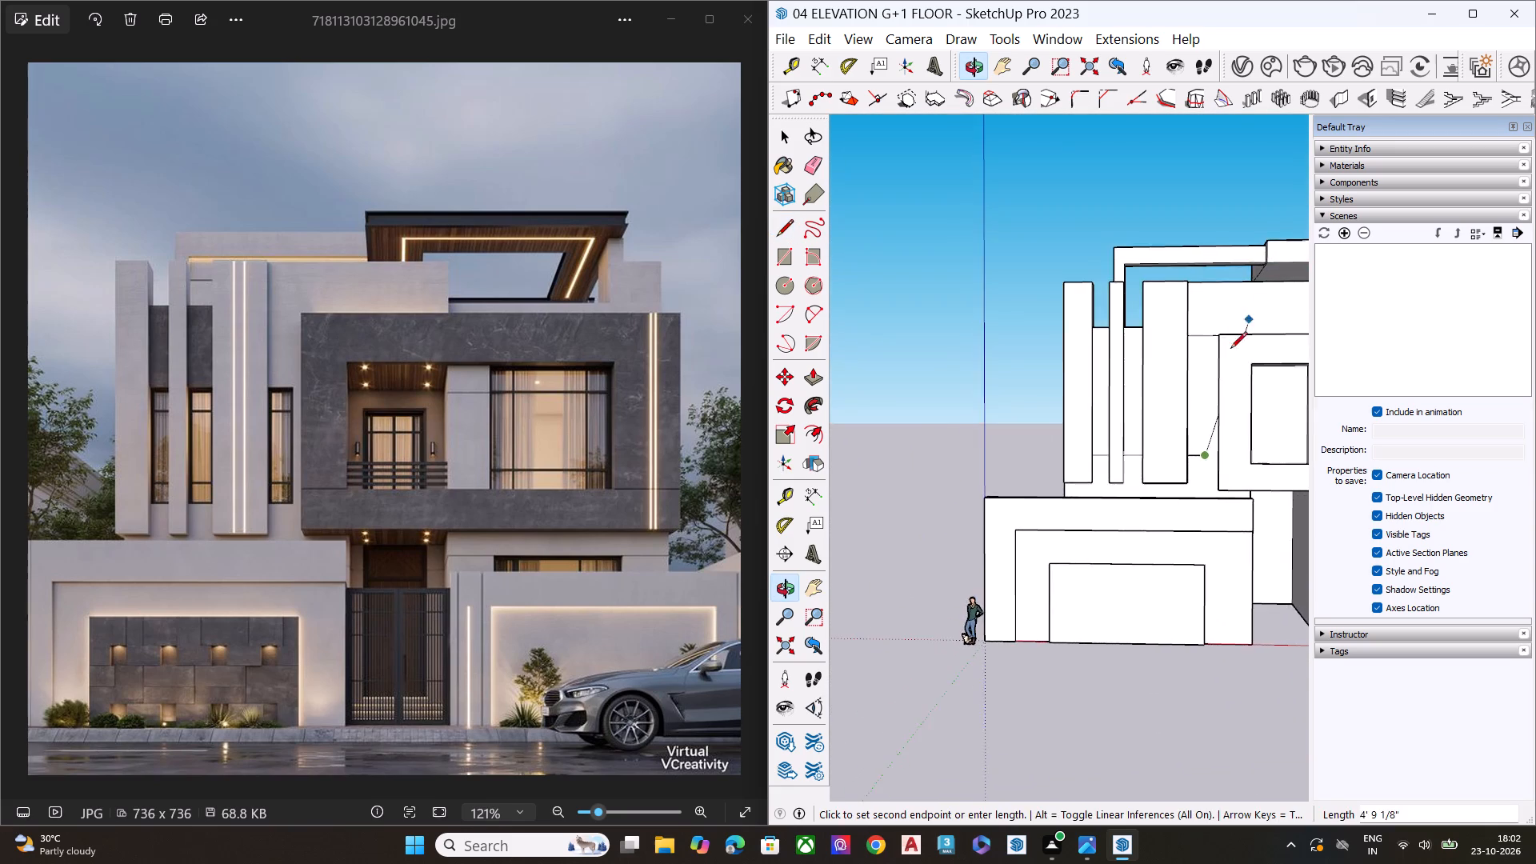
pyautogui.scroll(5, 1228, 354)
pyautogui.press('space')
# Delete the horizontal seam edge on the upper wall between the wide fin and the balcony frame.
pyautogui.click(1196, 313)
pyautogui.press('Delete')
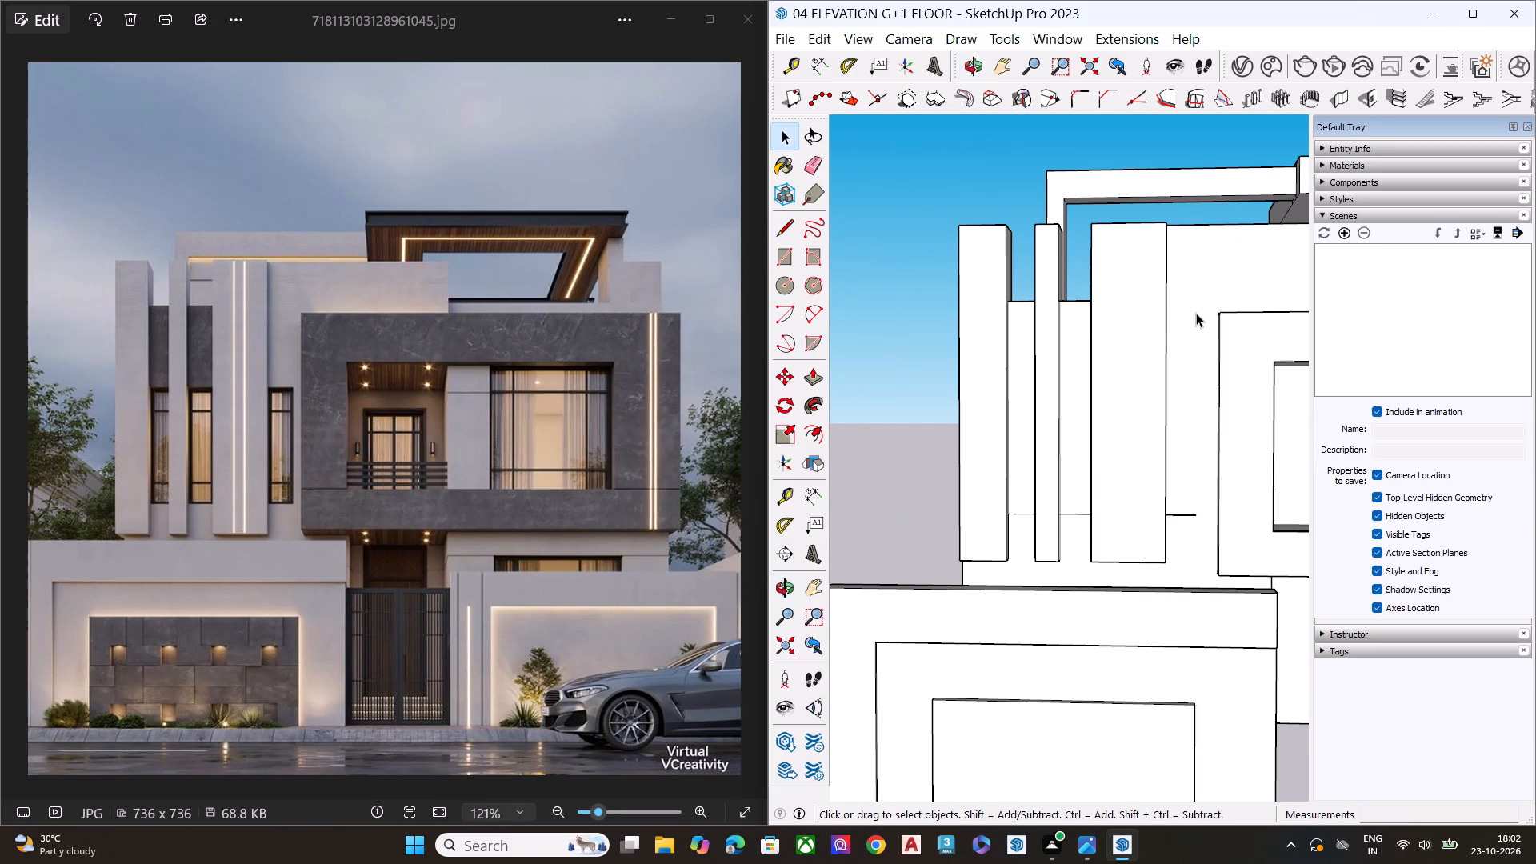
# Draw a vertical line up from the sill line's free end, plus a horizontal line about 13' long back to the outermost fin.
pyautogui.press('l')
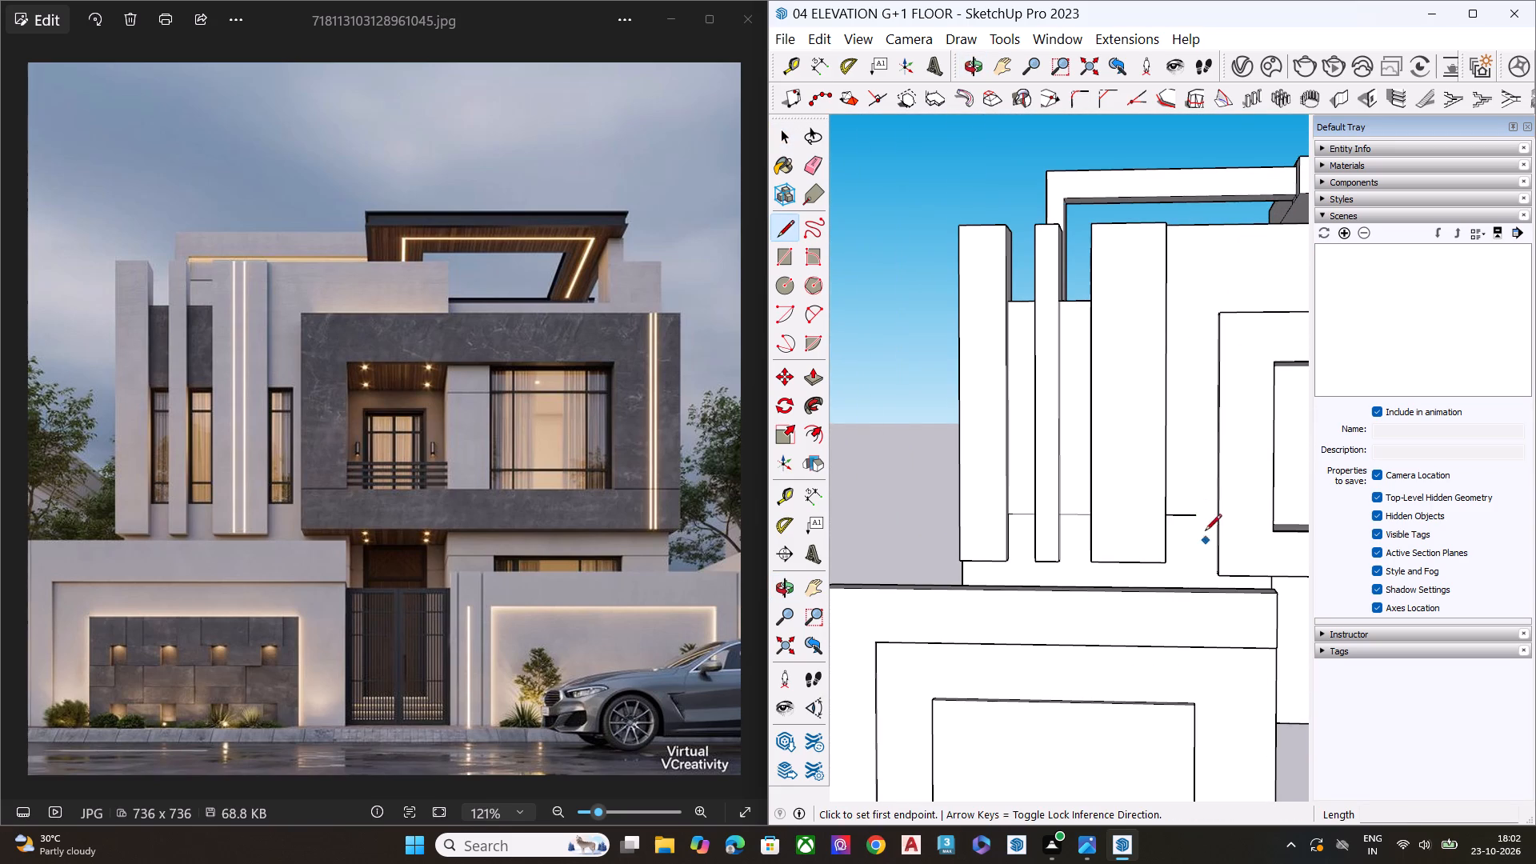
pyautogui.click(1194, 516)
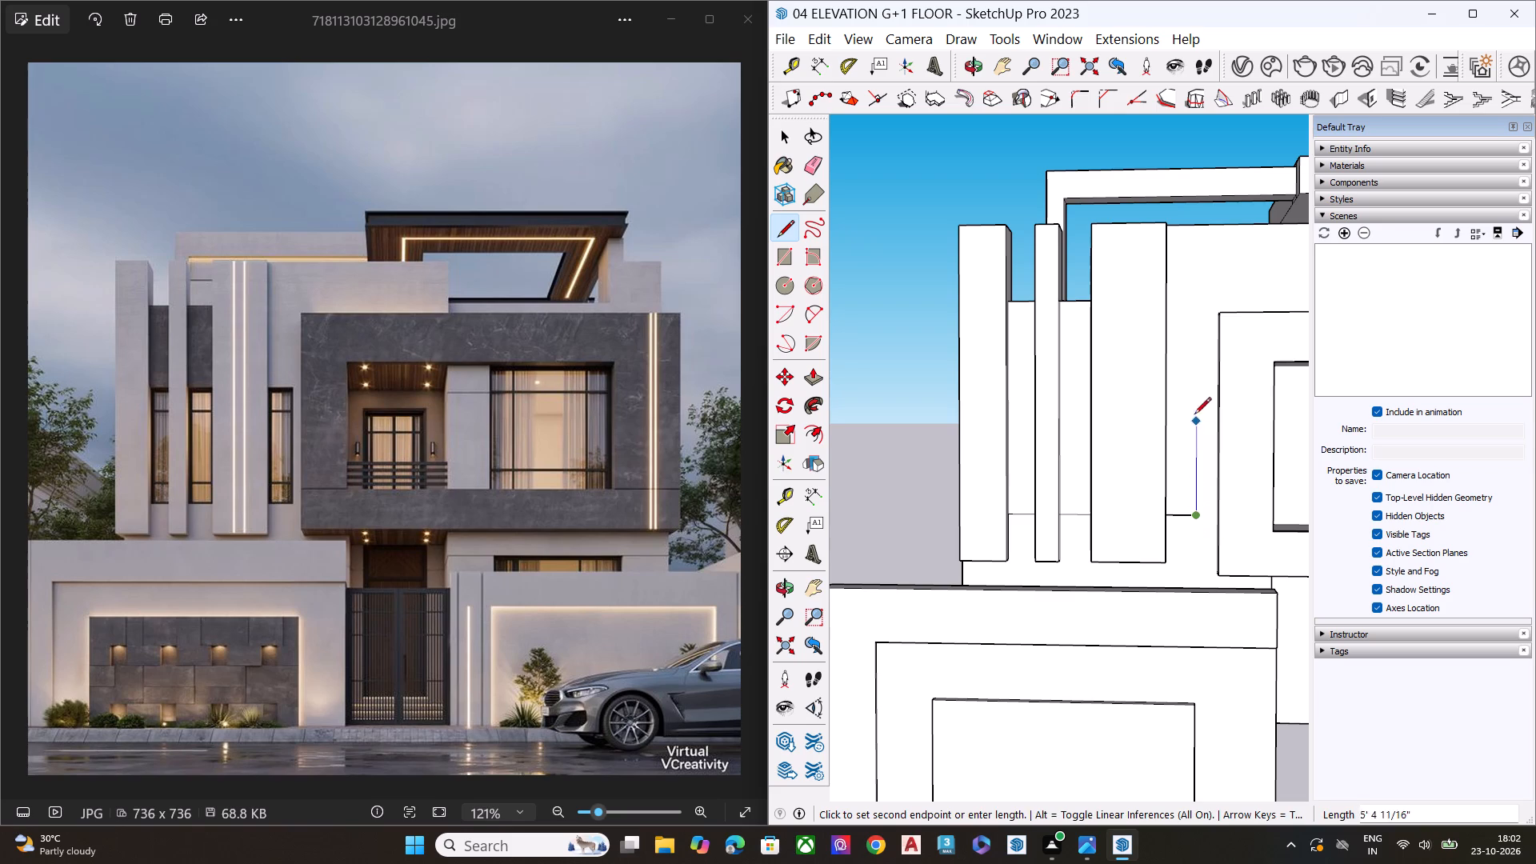
pyautogui.moveTo(1197, 364); pyautogui.dragTo(1206, 316, button='middle')
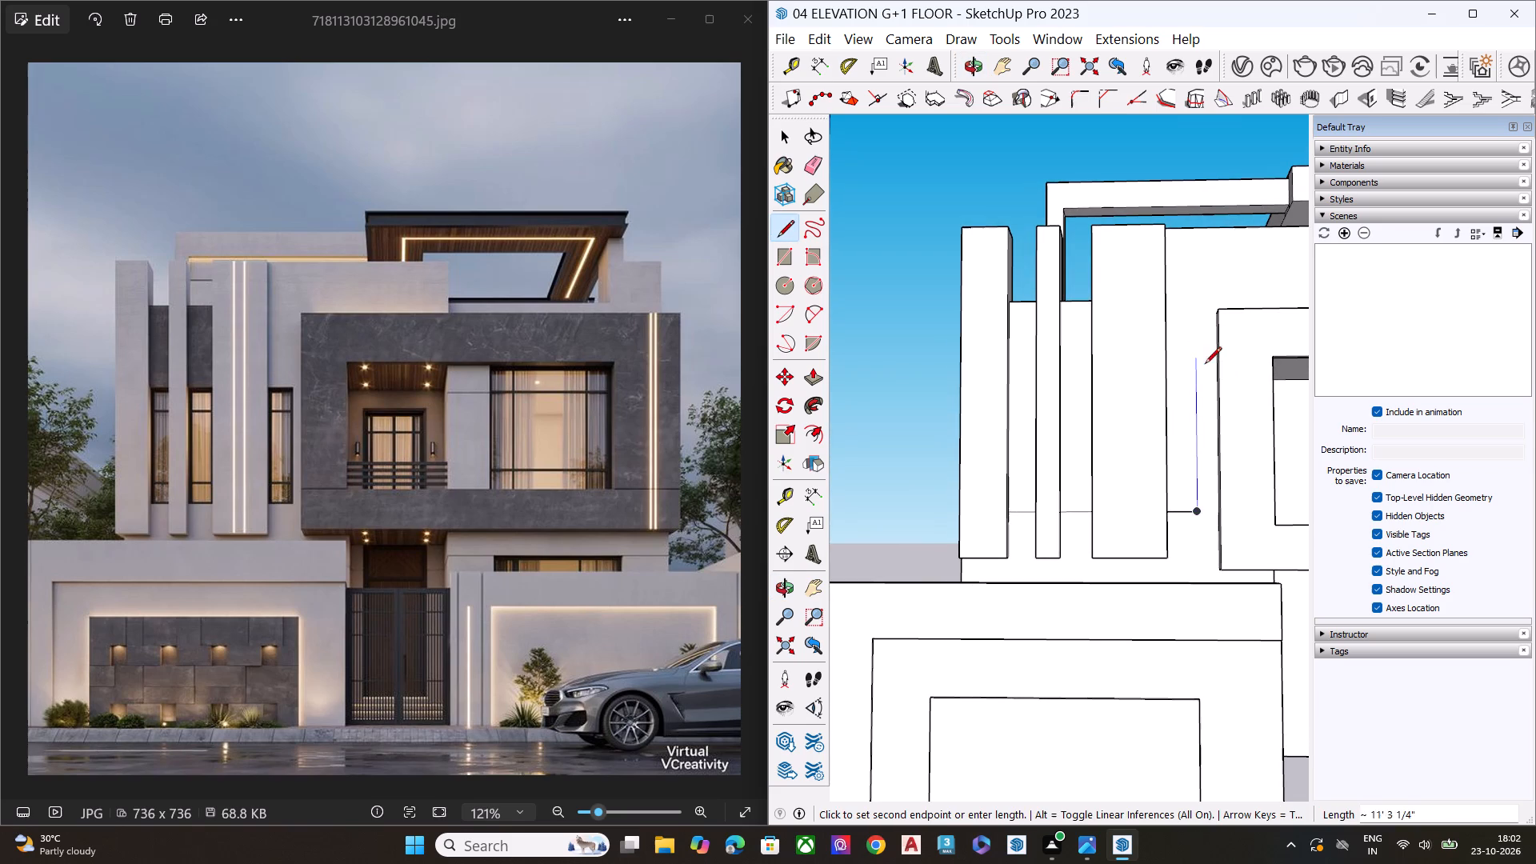
pyautogui.click(1196, 380)
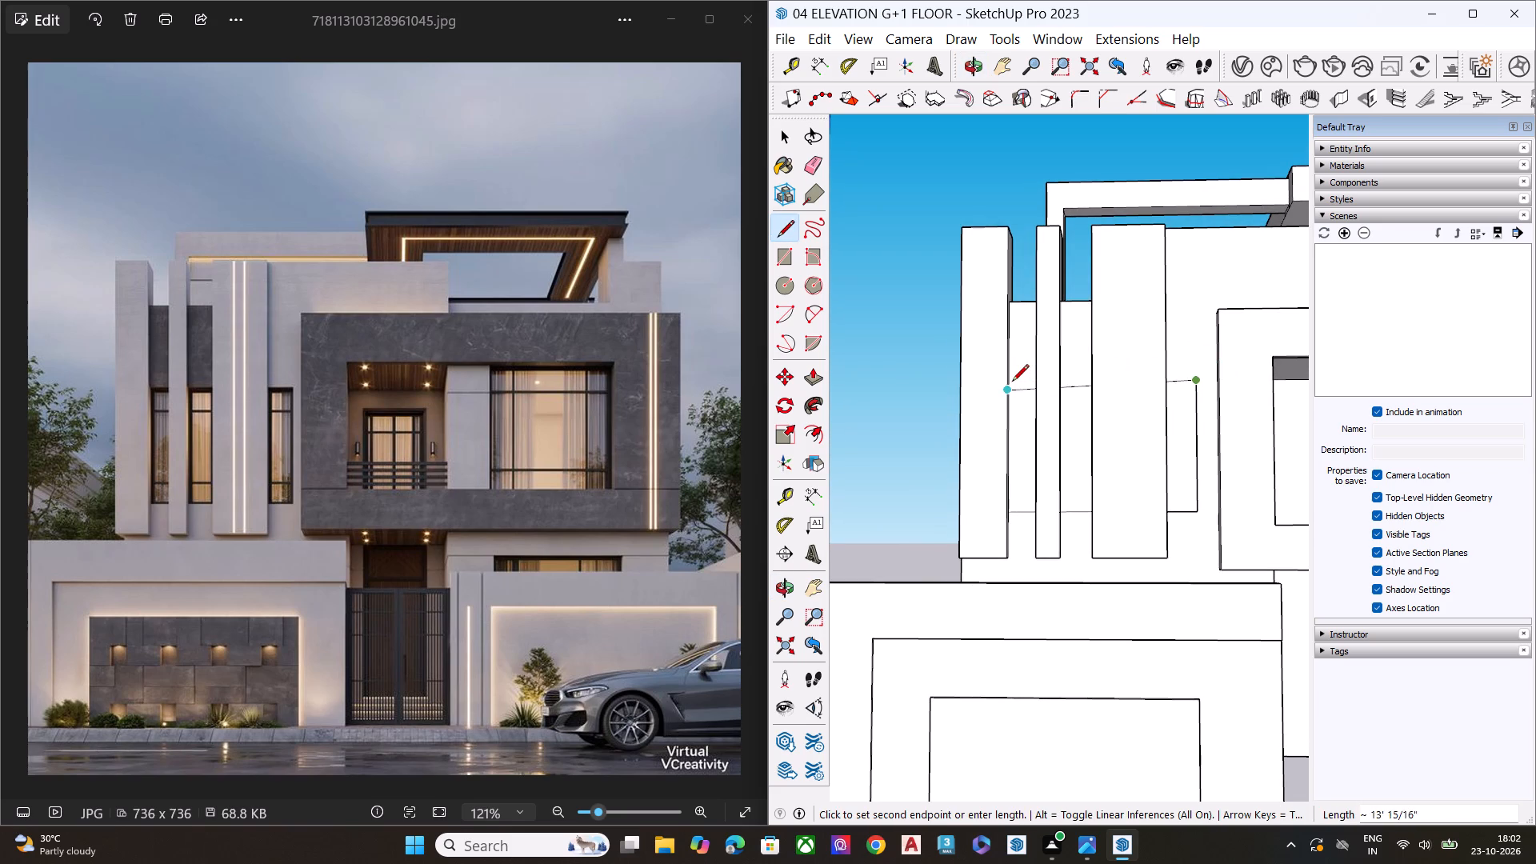
pyautogui.scroll(-1, 1014, 376)
pyautogui.moveTo(1013, 378); pyautogui.dragTo(925, 662, button='middle')
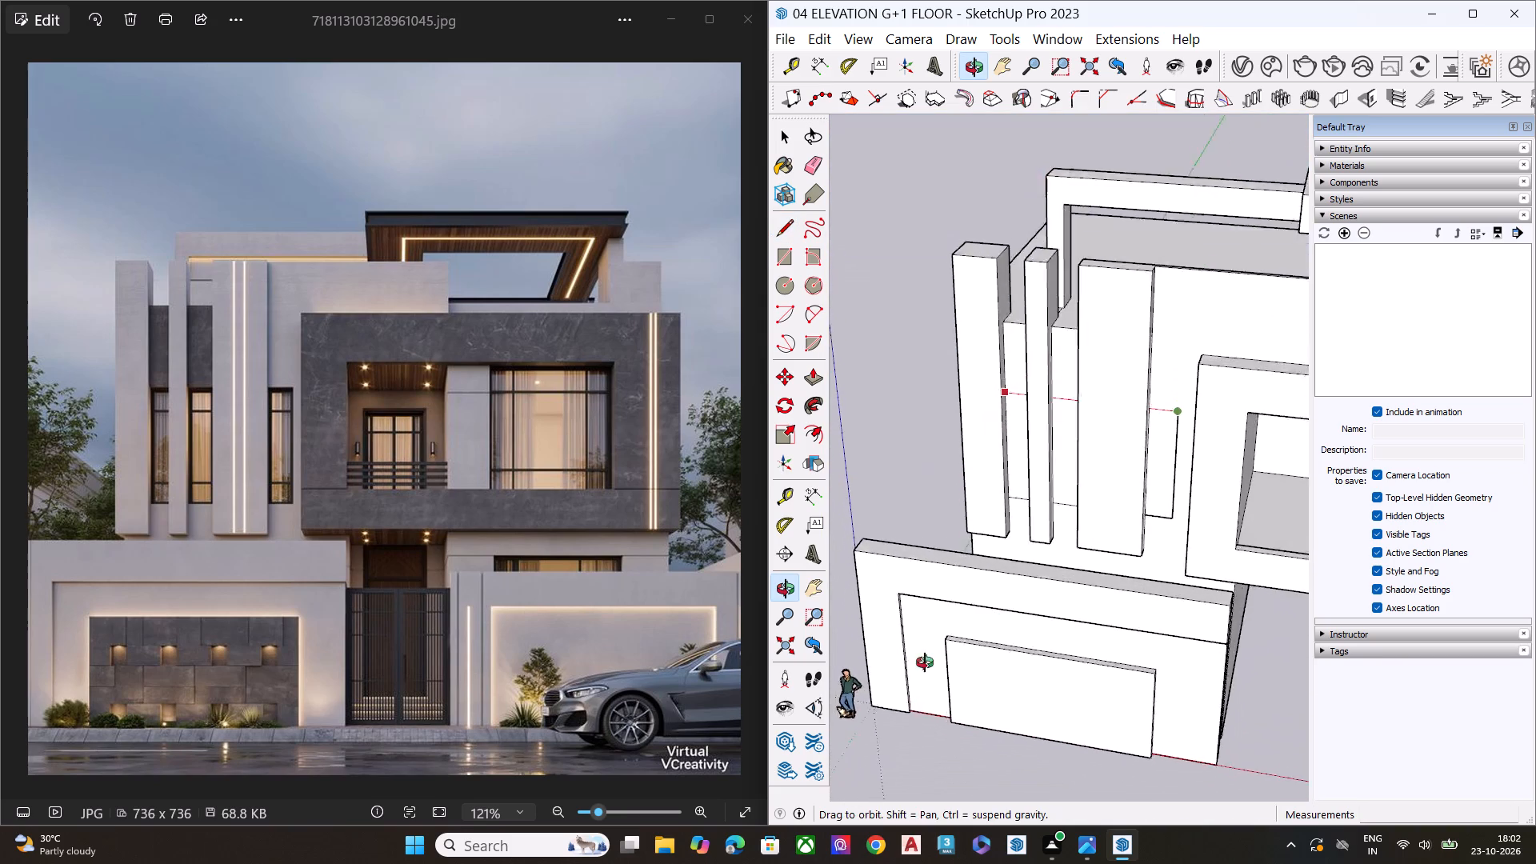
pyautogui.moveTo(925, 662); pyautogui.dragTo(907, 746, button='middle')
pyautogui.scroll(5, 923, 666)
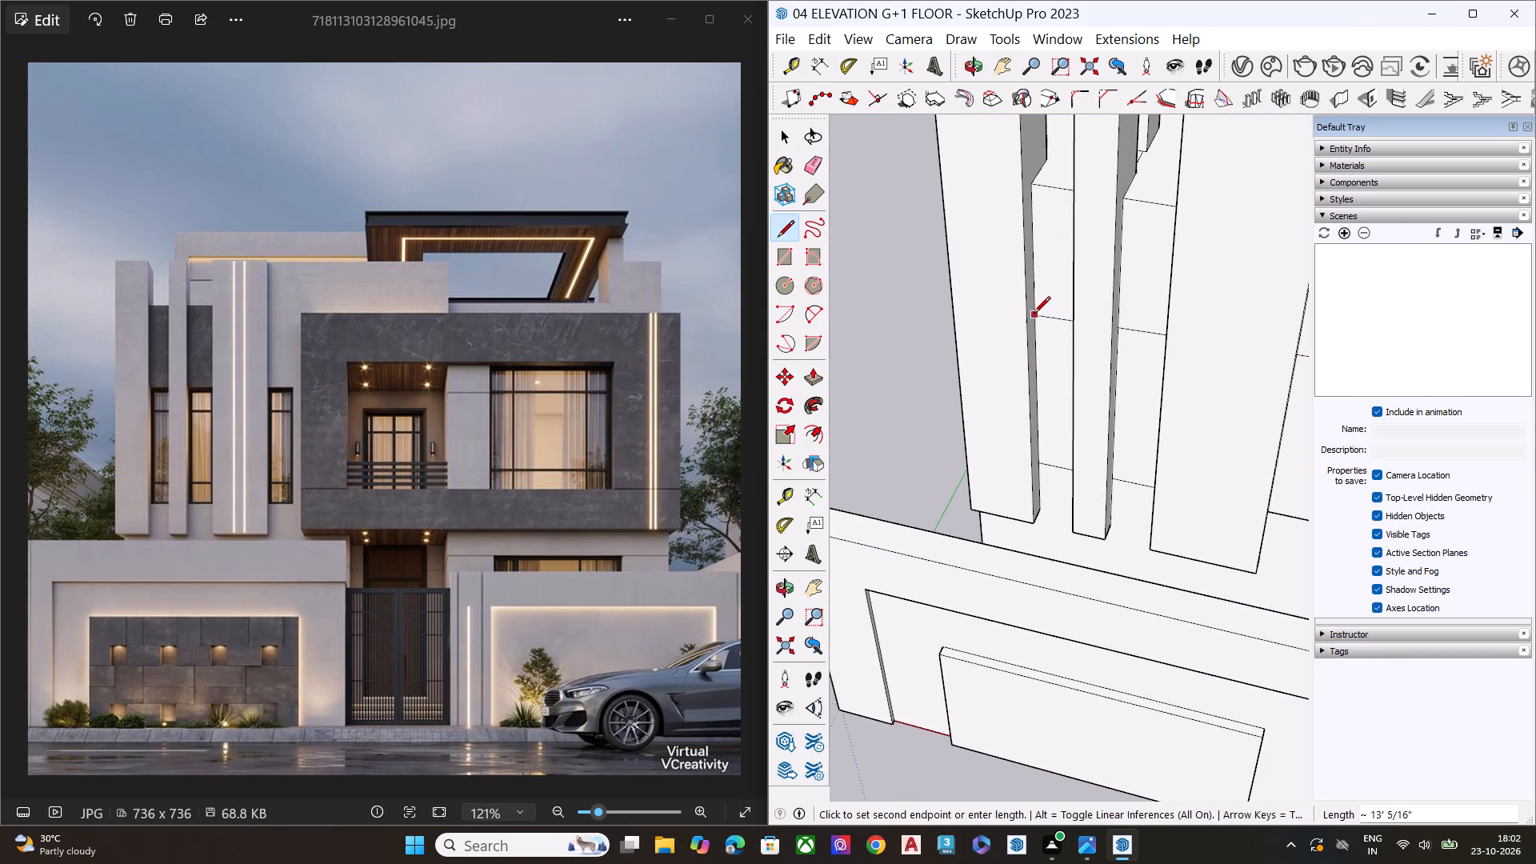
pyautogui.click(1035, 308)
pyautogui.press('space')
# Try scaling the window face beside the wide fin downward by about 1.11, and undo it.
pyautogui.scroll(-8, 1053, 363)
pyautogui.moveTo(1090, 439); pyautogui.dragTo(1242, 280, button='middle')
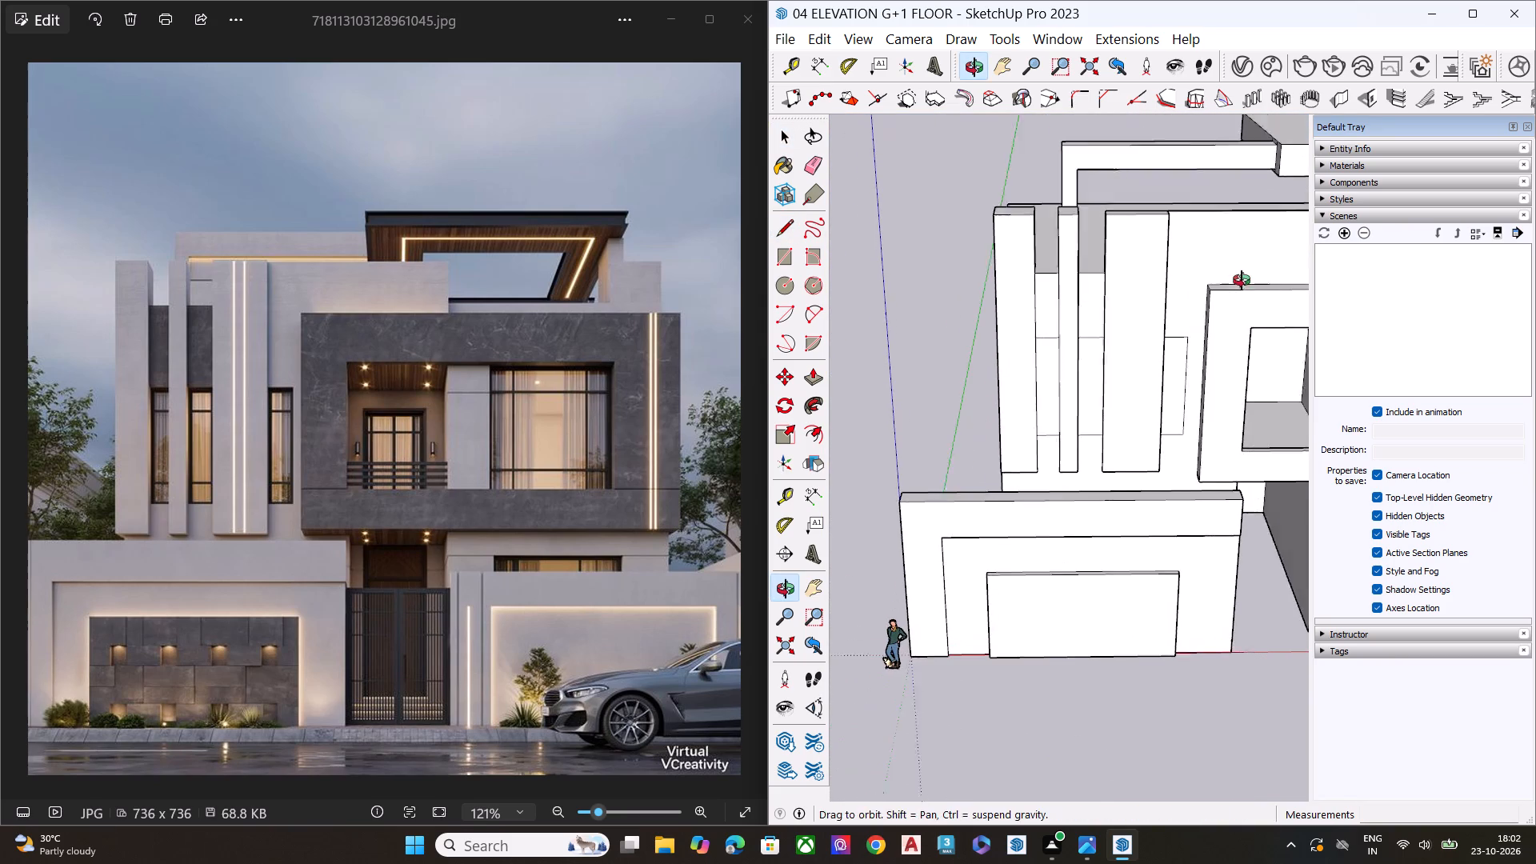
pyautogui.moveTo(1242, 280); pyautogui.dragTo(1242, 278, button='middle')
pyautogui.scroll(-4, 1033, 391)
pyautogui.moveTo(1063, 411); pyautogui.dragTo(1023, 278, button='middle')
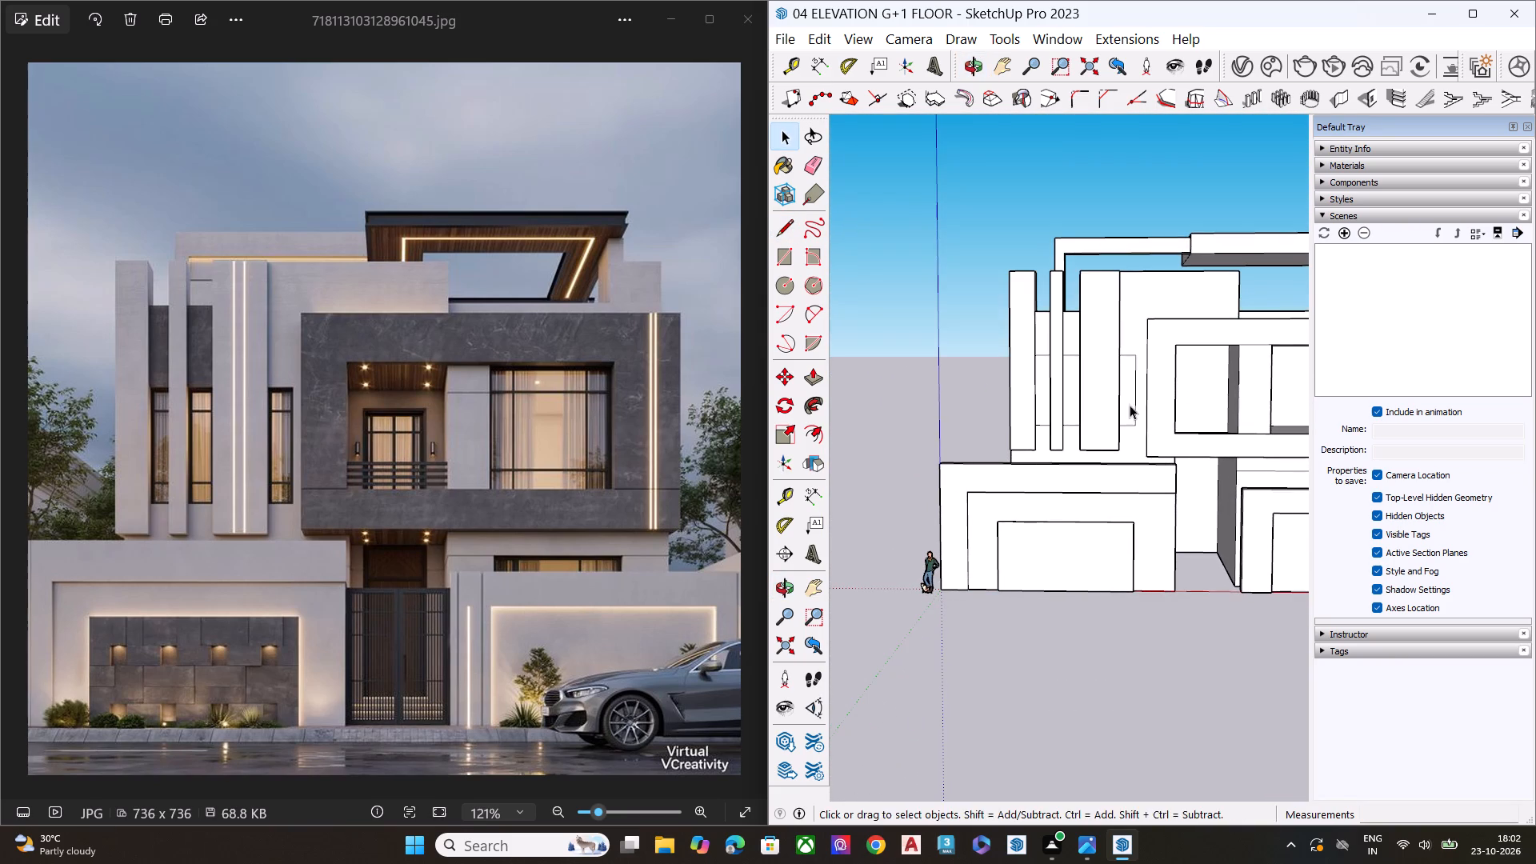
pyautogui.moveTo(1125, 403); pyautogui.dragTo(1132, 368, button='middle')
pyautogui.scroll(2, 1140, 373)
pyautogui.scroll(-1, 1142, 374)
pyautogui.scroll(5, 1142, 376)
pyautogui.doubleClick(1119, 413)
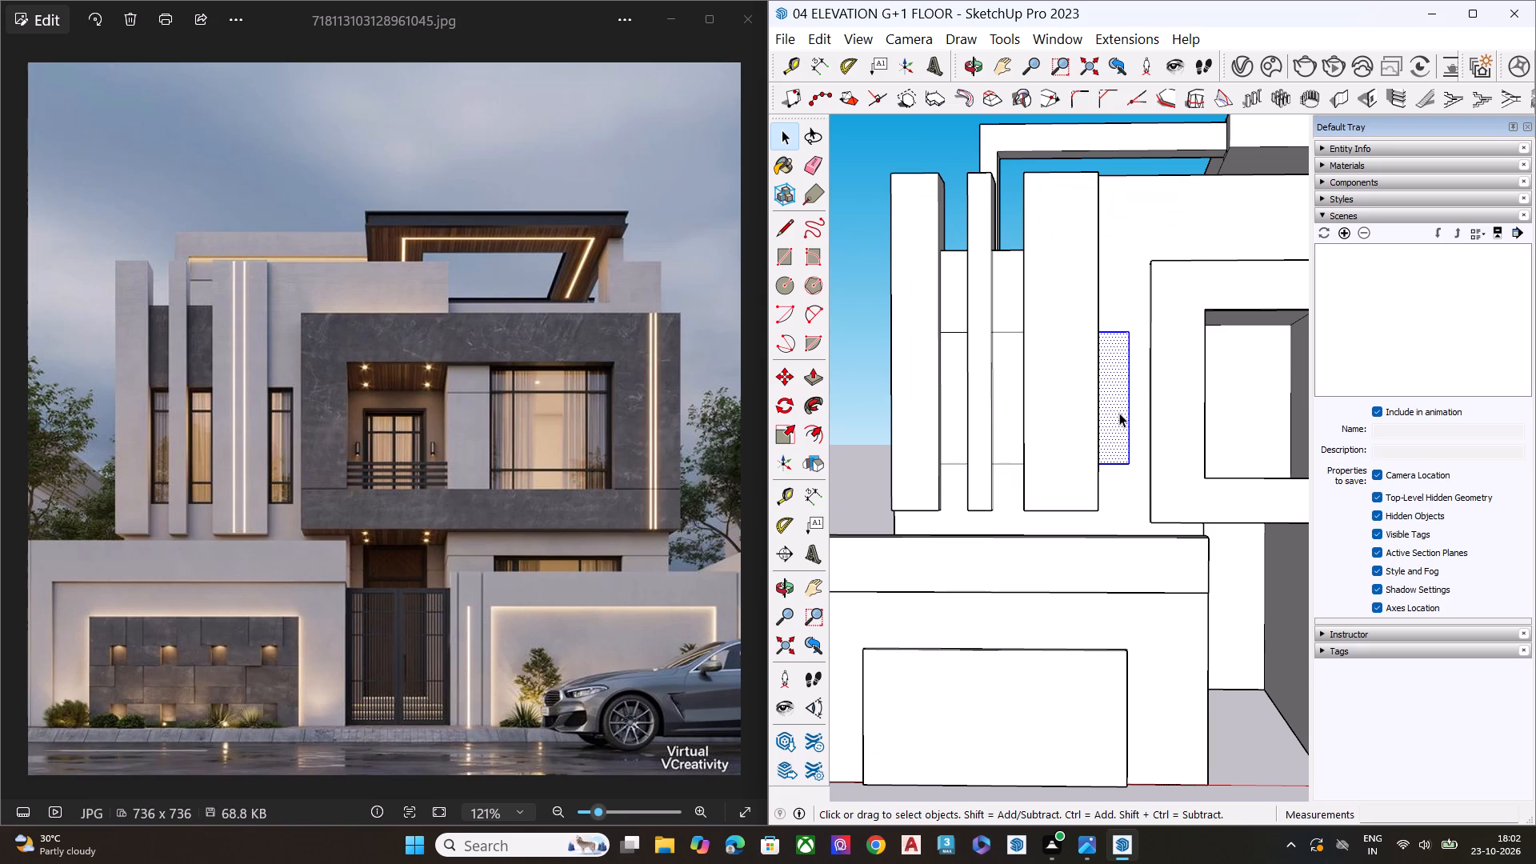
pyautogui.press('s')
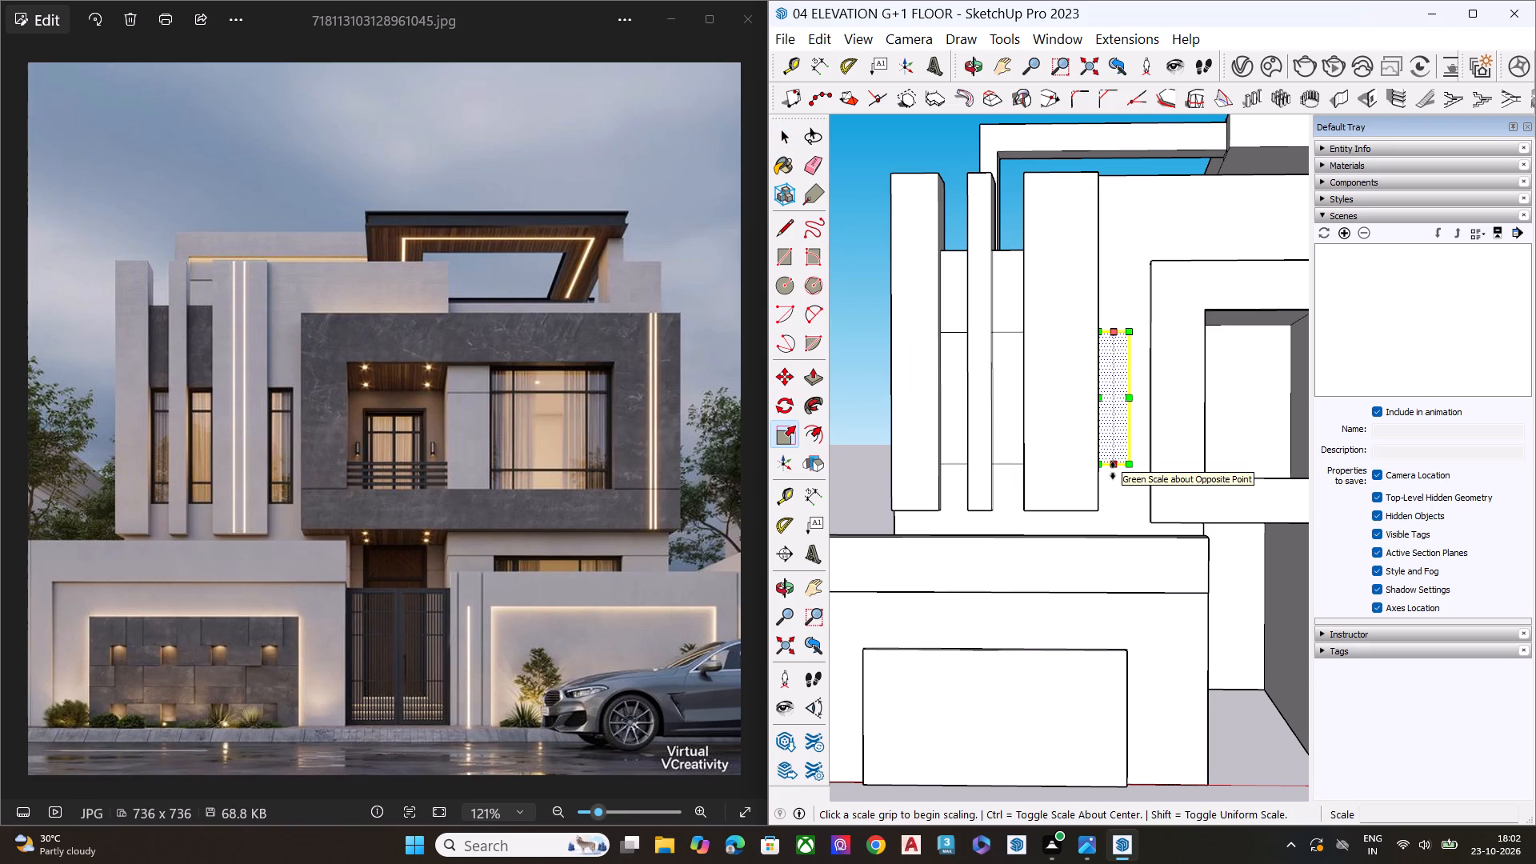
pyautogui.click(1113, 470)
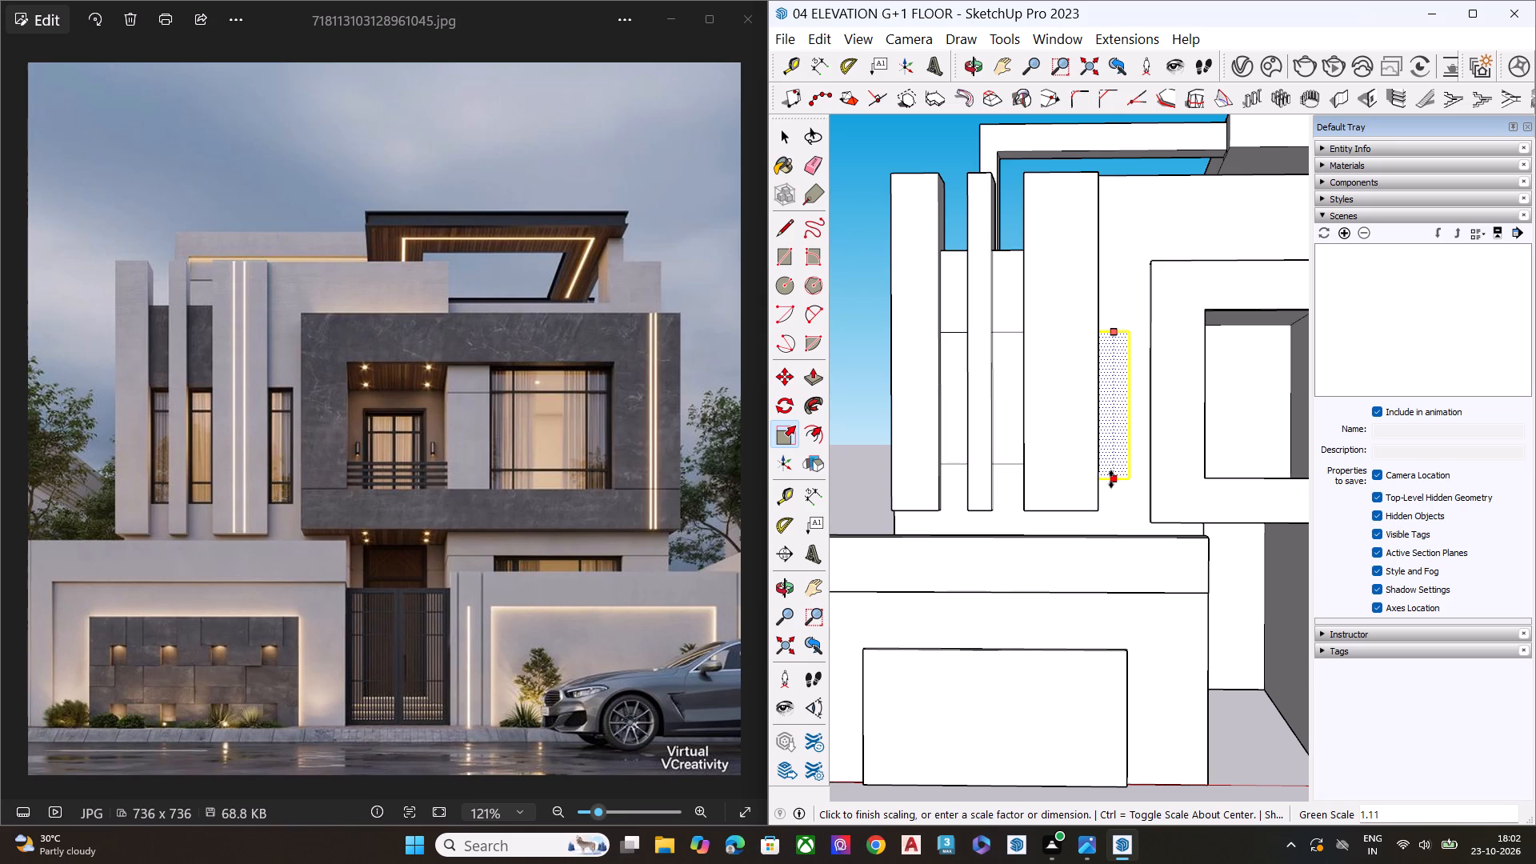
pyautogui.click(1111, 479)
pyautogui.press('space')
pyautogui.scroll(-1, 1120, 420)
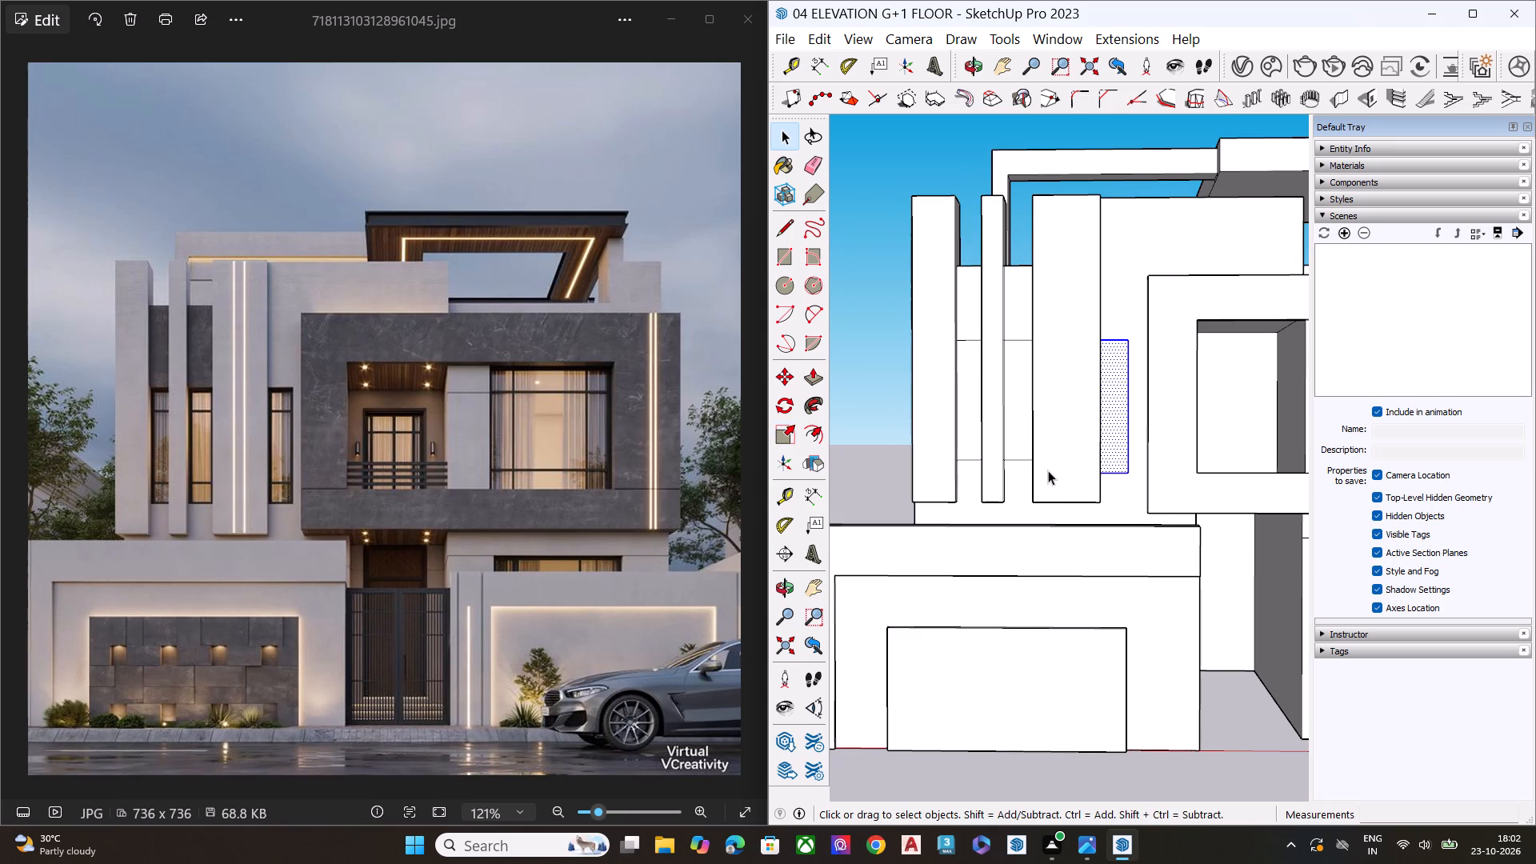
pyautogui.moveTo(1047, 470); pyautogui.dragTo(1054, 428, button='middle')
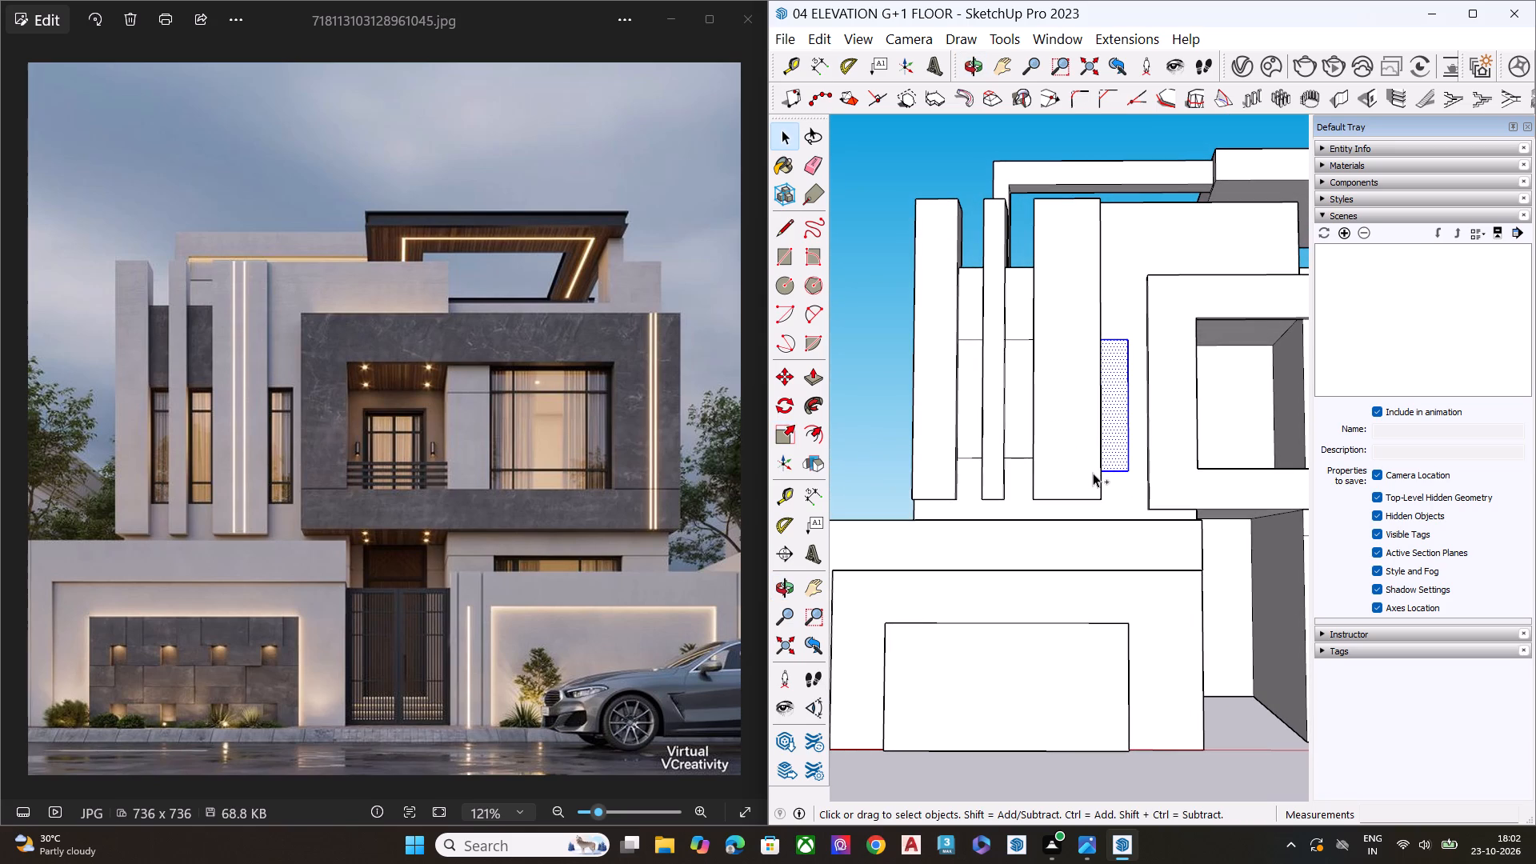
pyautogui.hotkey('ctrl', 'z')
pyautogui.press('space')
# Scale the window face between the wide fin and the balcony frame downward by about 1.20, keeping its top edge fixed.
pyautogui.scroll(3, 1168, 461)
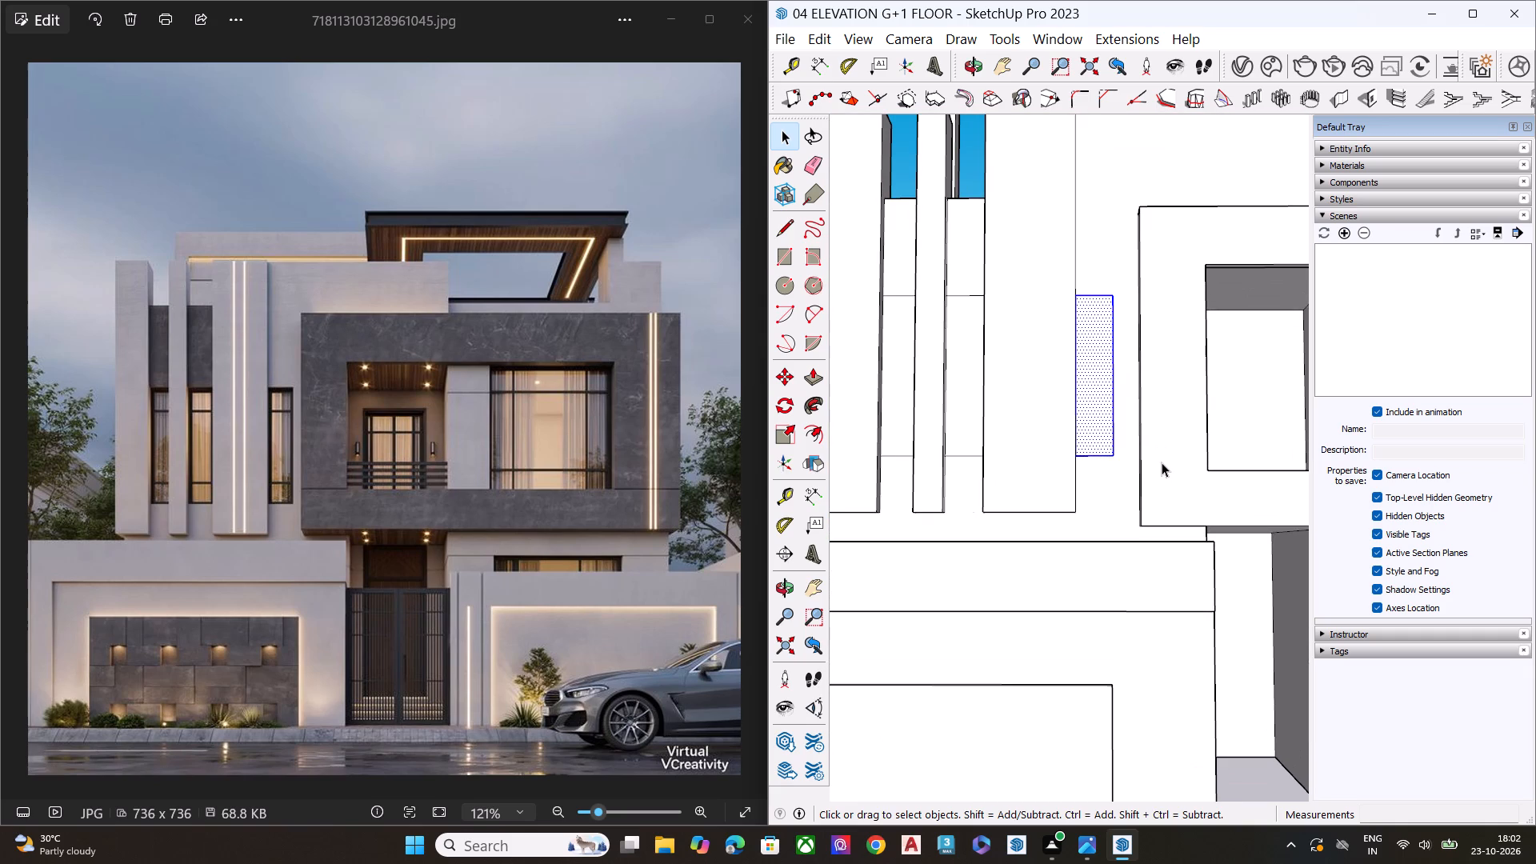
pyautogui.doubleClick(1098, 421)
pyautogui.press('s')
pyautogui.click(1098, 458)
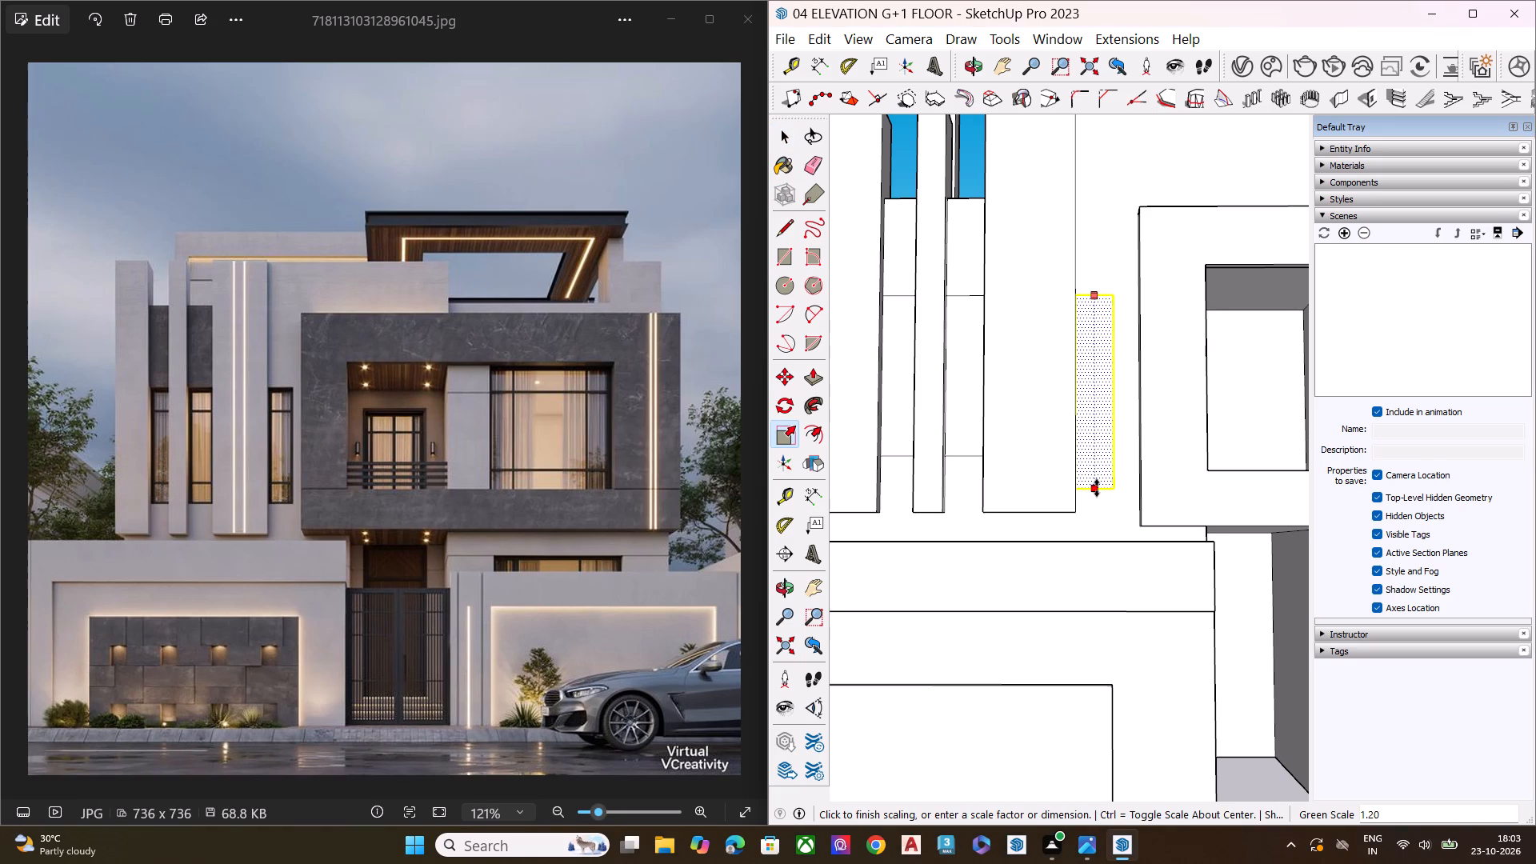
pyautogui.click(1097, 488)
pyautogui.press('space')
# Scale the window face between the narrow and wide fins downward by about 1.20, level with the adjacent window face's bottom edge.
pyautogui.scroll(-1, 1106, 450)
pyautogui.doubleClick(979, 432)
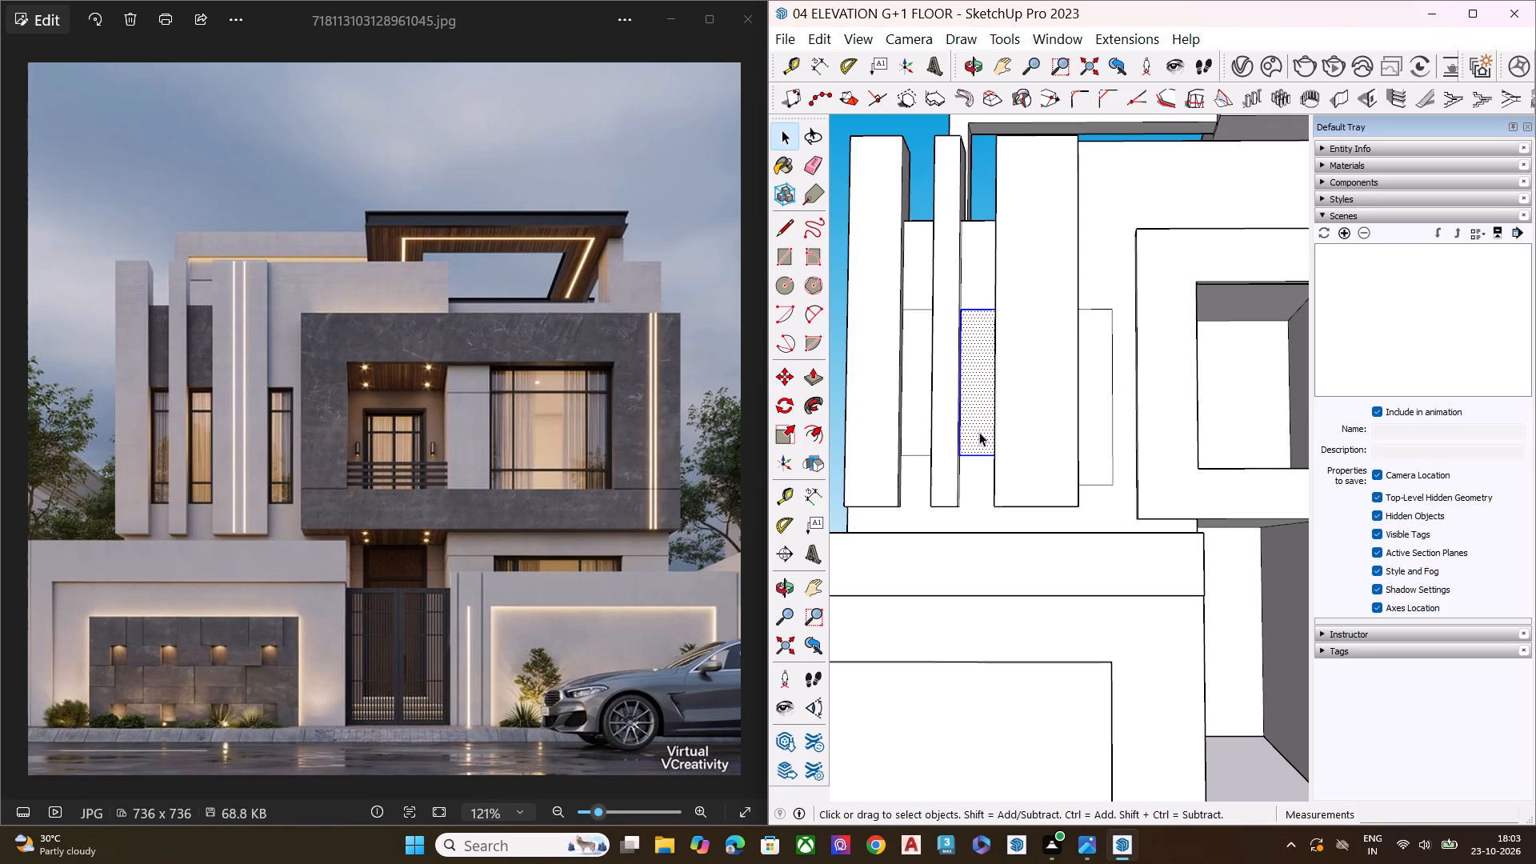
pyautogui.press('s')
pyautogui.click(976, 452)
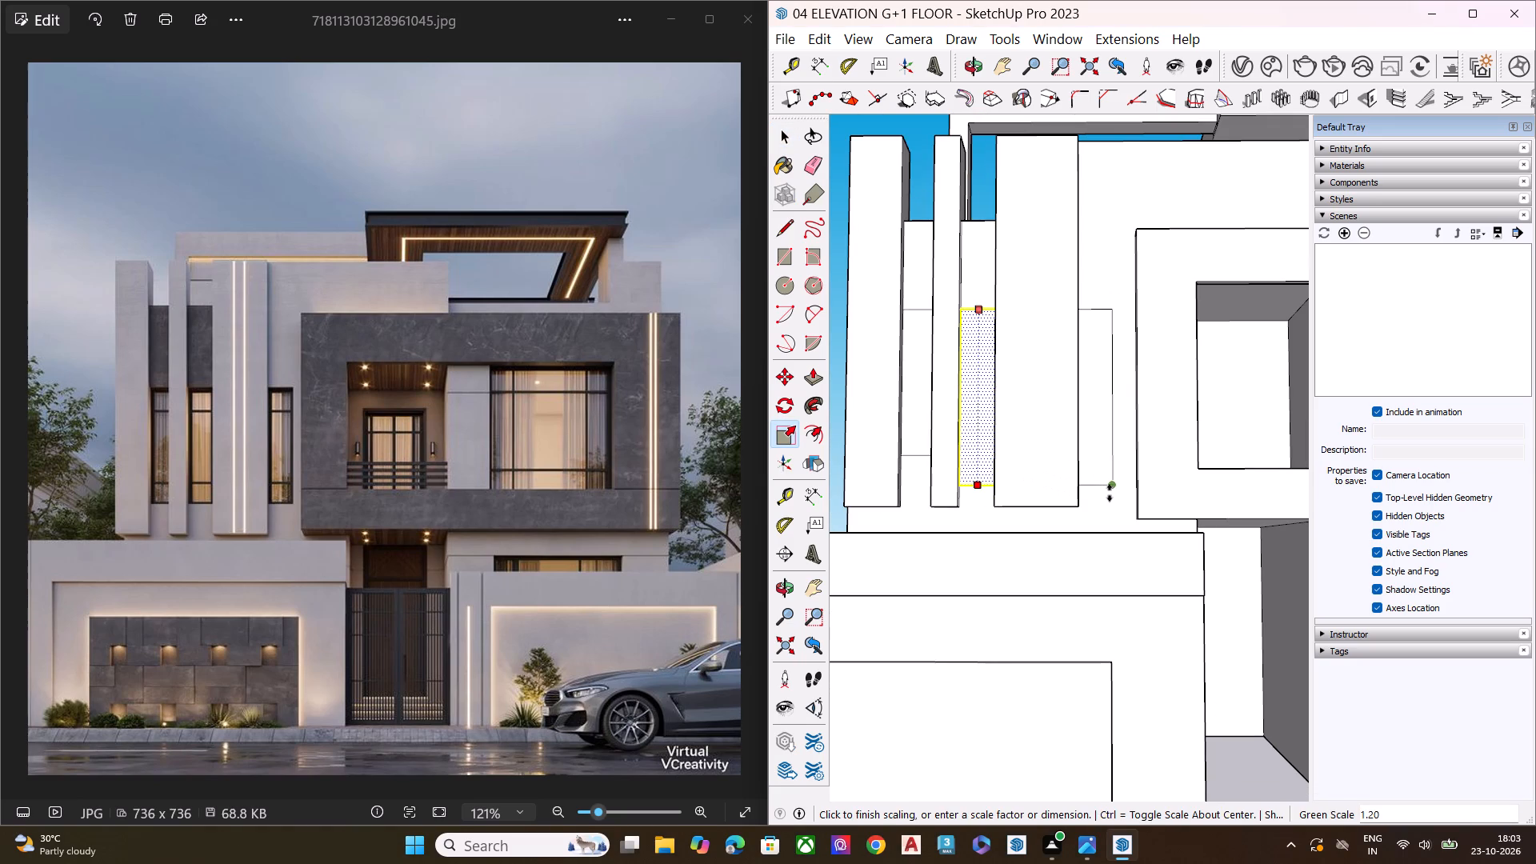
pyautogui.click(1111, 493)
pyautogui.press('space')
# Scale the window face between the outermost and narrow fins downward by about 1.20, level with the other window faces.
pyautogui.scroll(-5, 1101, 482)
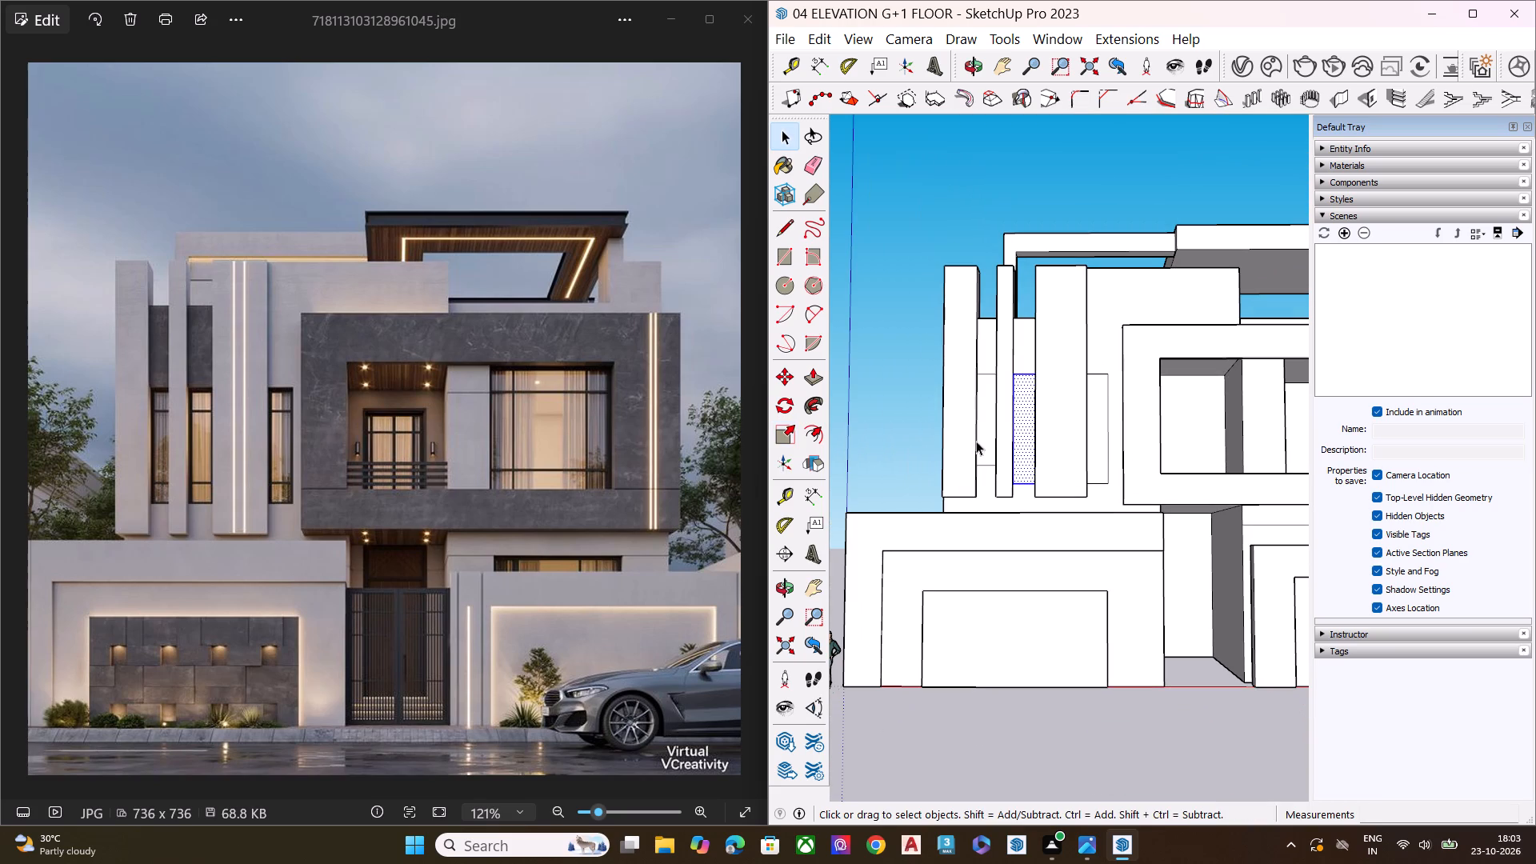
pyautogui.doubleClick(983, 429)
pyautogui.press('s')
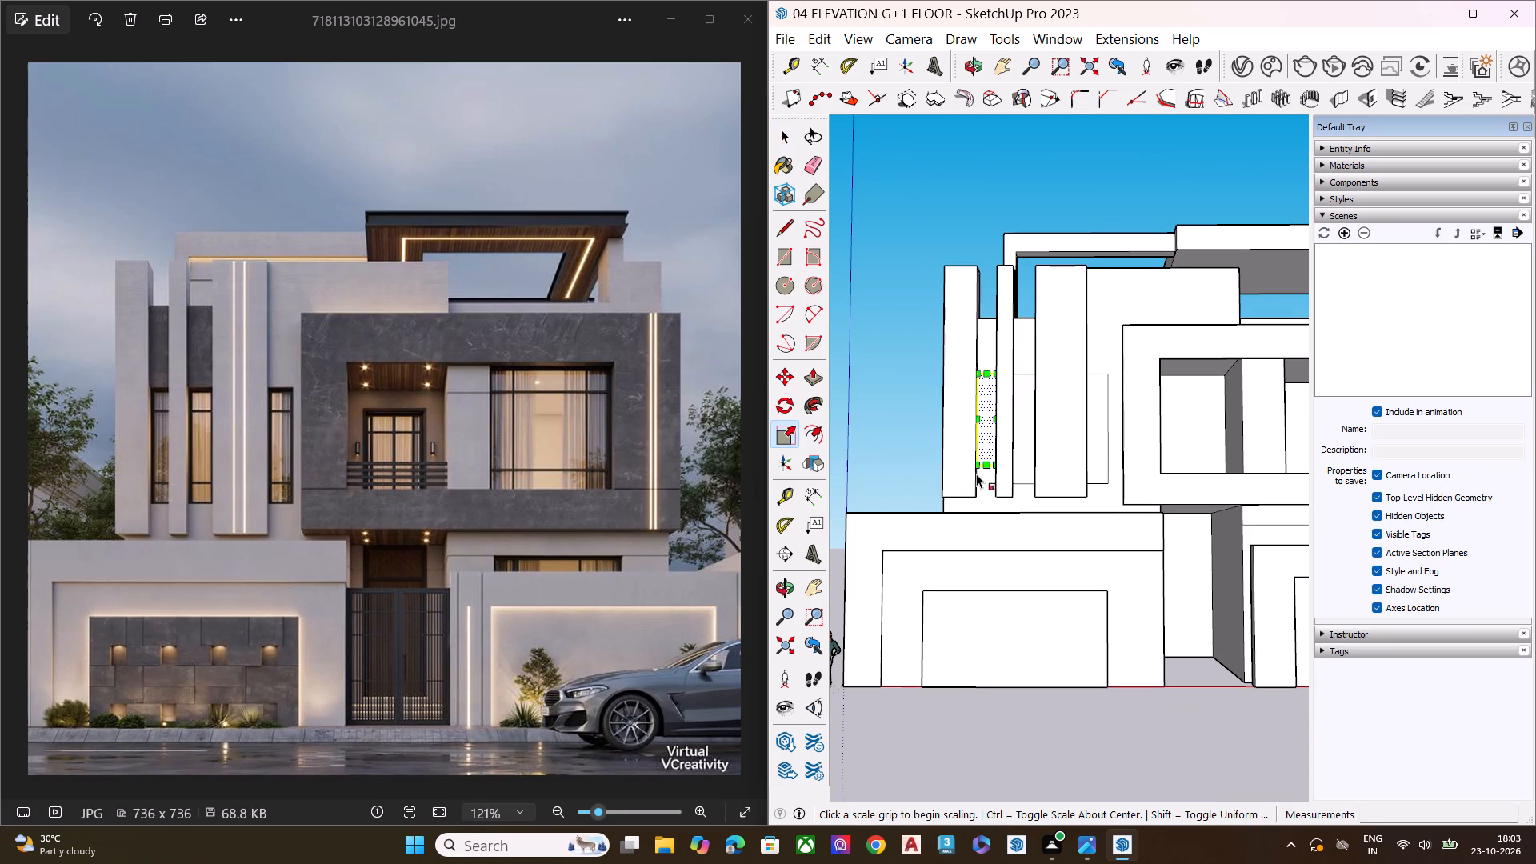
pyautogui.click(984, 469)
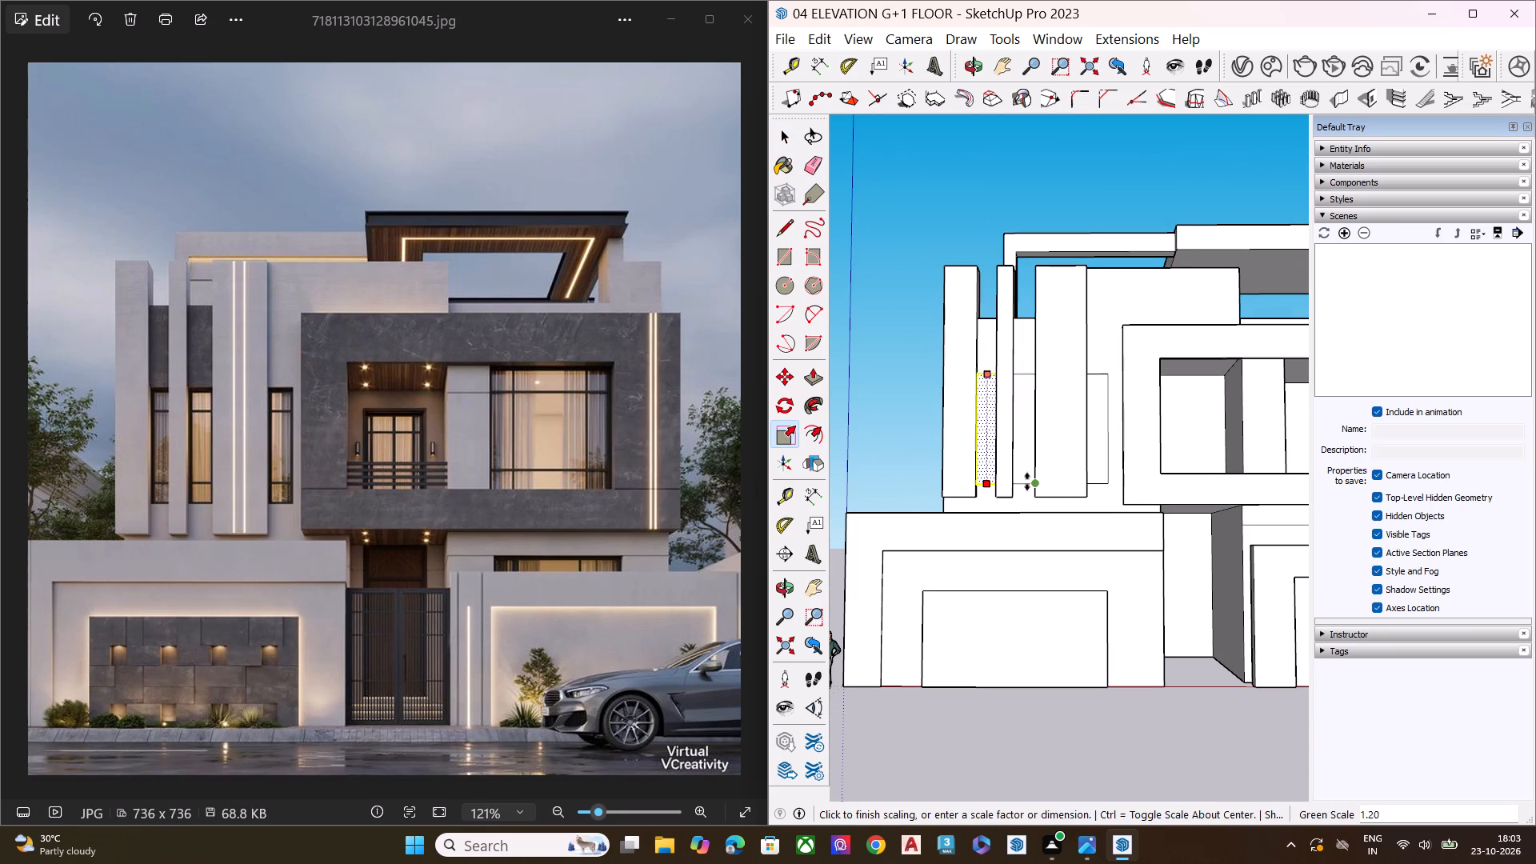
pyautogui.click(1027, 482)
pyautogui.press('space')
# Push/Pull the outermost fin's underside downward to lengthen the fin towards the boundary wall's top.
pyautogui.scroll(-5, 969, 456)
pyautogui.moveTo(1023, 473); pyautogui.dragTo(1032, 542, button='middle')
pyautogui.scroll(2, 971, 523)
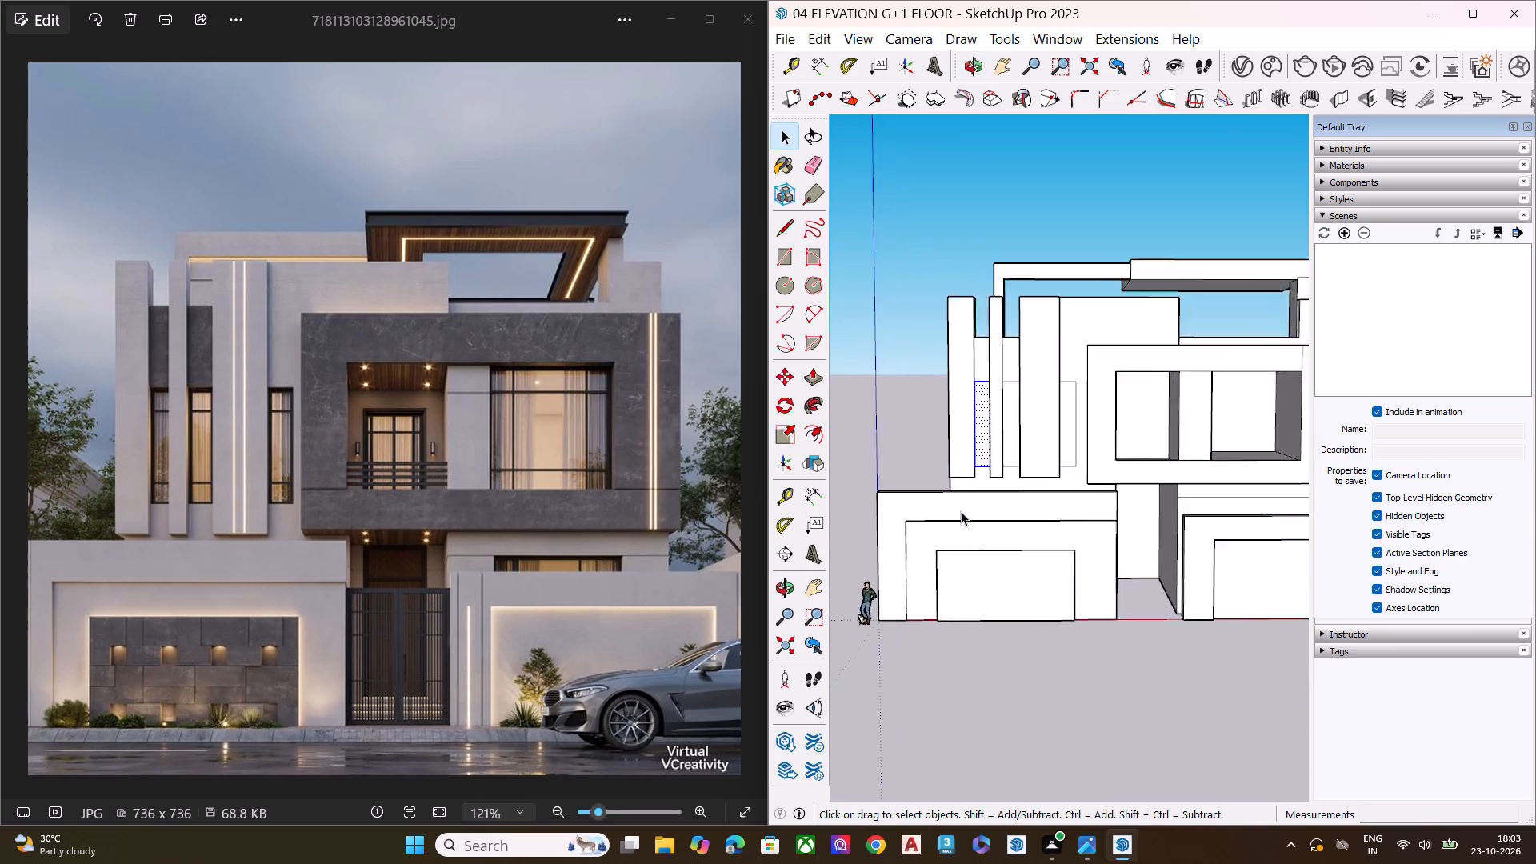
pyautogui.scroll(12, 961, 511)
pyautogui.scroll(-1, 933, 479)
pyautogui.scroll(1, 930, 479)
pyautogui.moveTo(926, 447); pyautogui.dragTo(937, 402, button='middle')
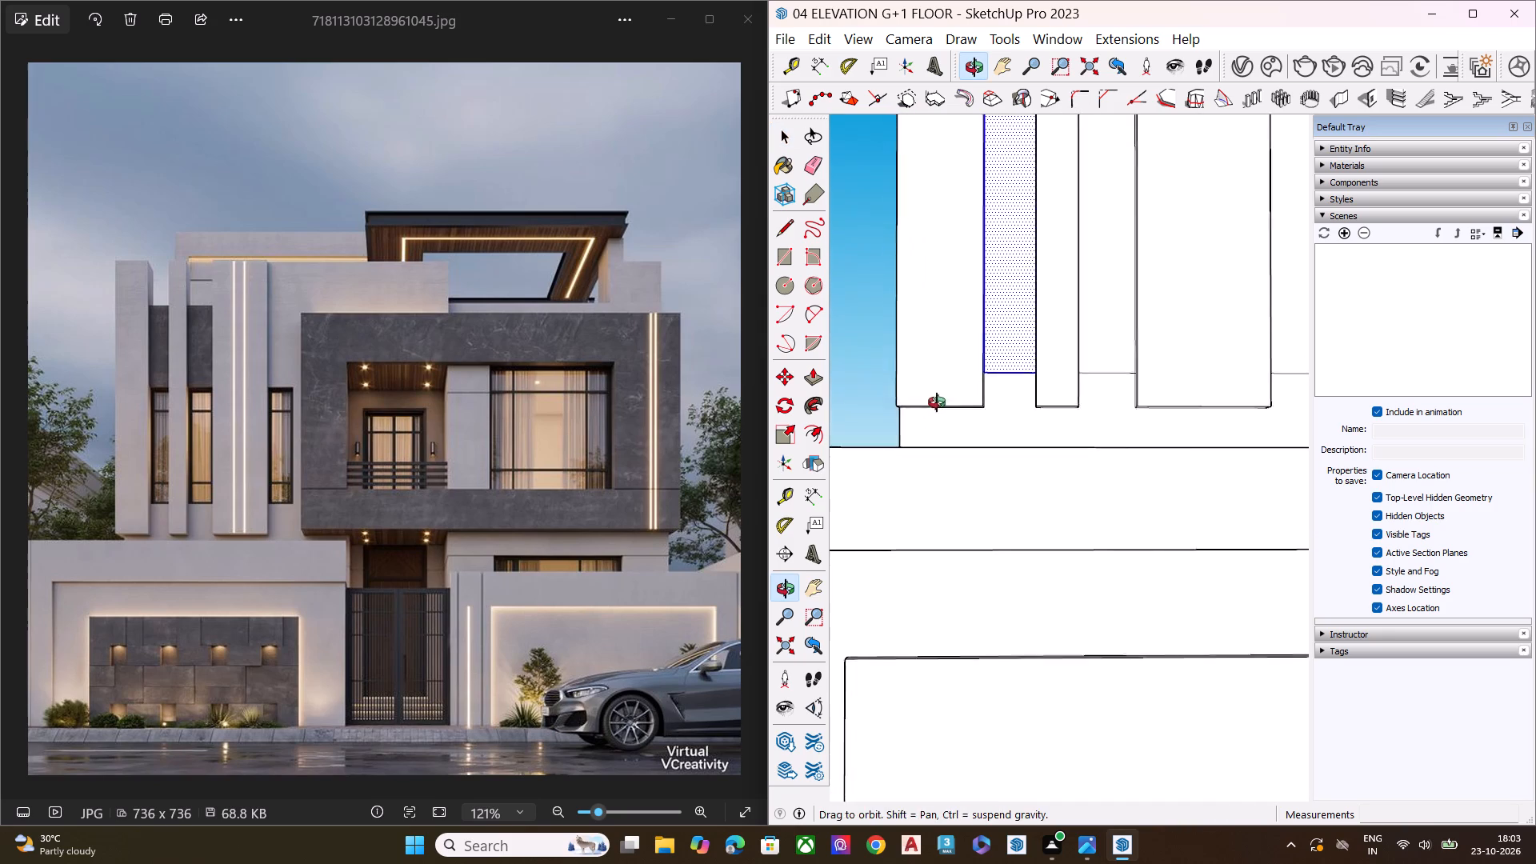
pyautogui.moveTo(937, 402); pyautogui.dragTo(938, 399, button='middle')
pyautogui.scroll(7, 937, 401)
pyautogui.moveTo(963, 417); pyautogui.dragTo(982, 366, button='middle')
pyautogui.scroll(4, 984, 367)
pyautogui.click(988, 418)
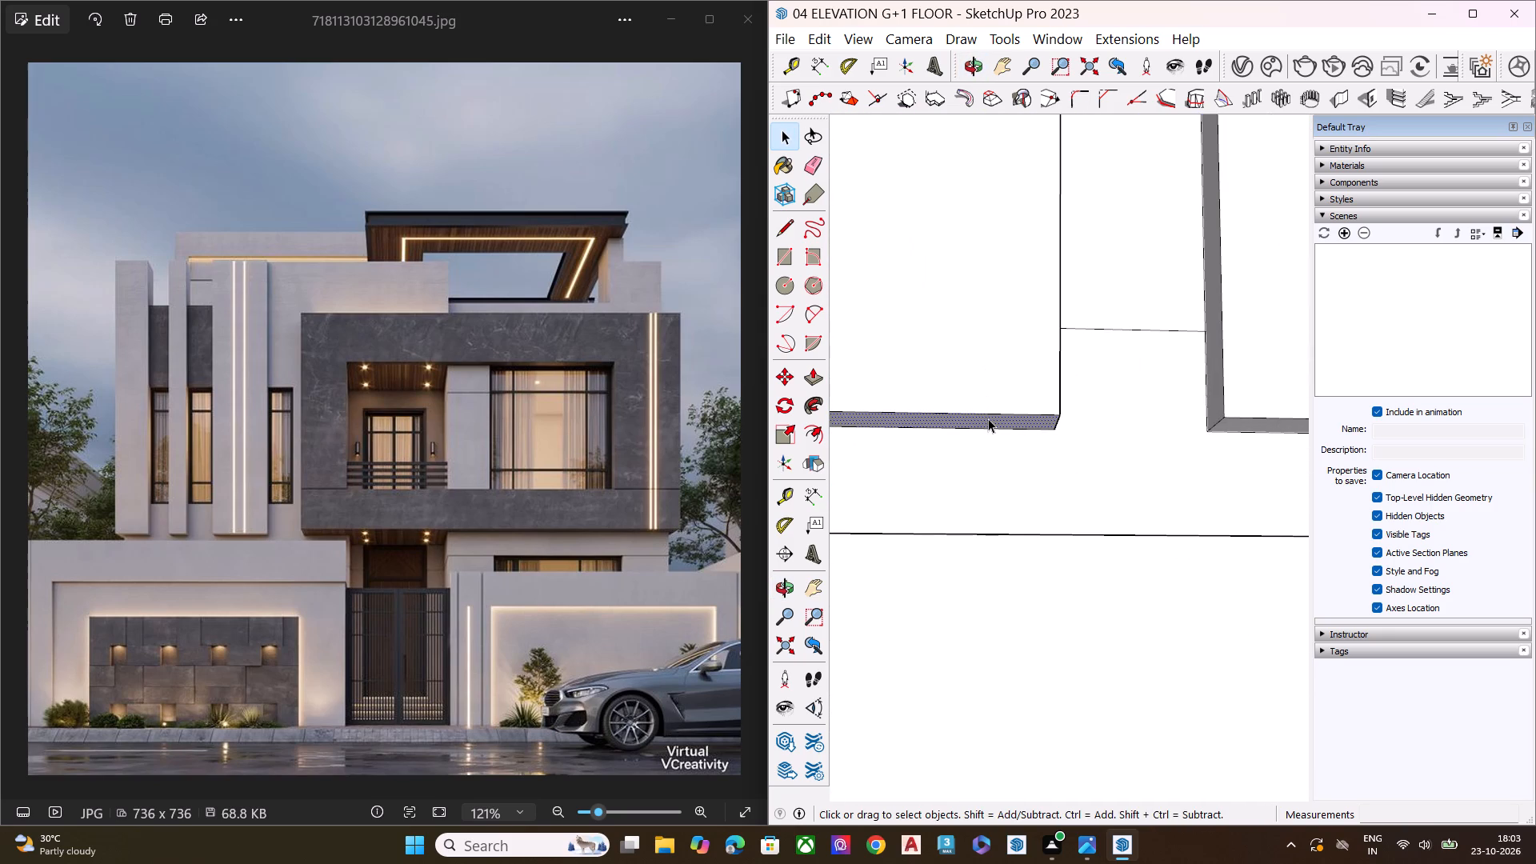
pyautogui.press('p')
pyautogui.click(988, 418)
pyautogui.click(997, 463)
pyautogui.press('space')
# Push/Pull the narrow fin's underside down about 6 5/8", level with the outermost fin's bottom.
pyautogui.scroll(-5, 962, 432)
pyautogui.scroll(1, 962, 432)
pyautogui.scroll(-1, 962, 432)
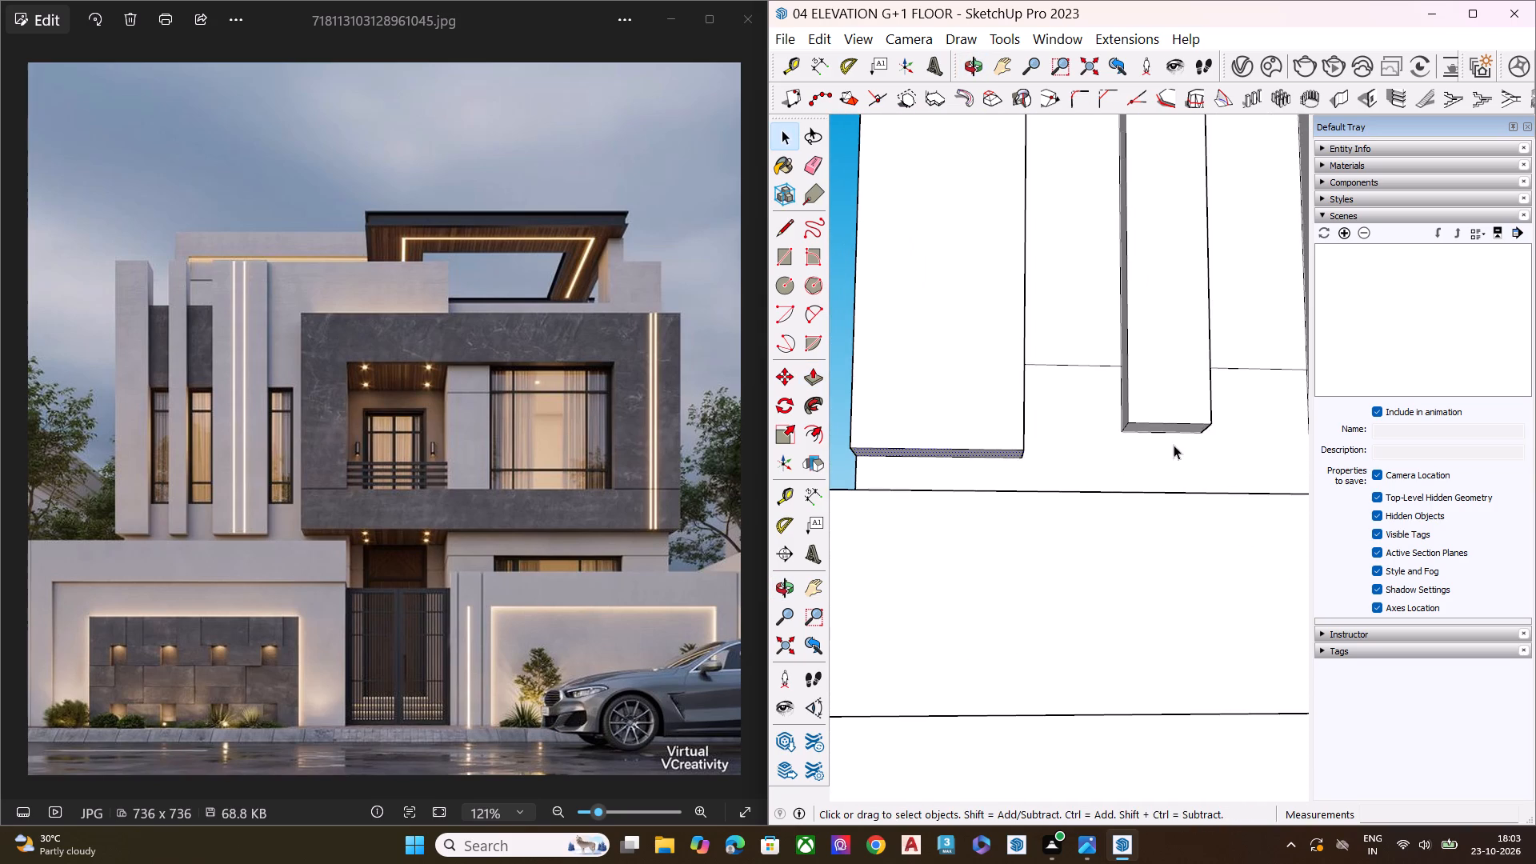
pyautogui.moveTo(1174, 420); pyautogui.dragTo(1183, 374, button='middle')
pyautogui.click(1171, 422)
pyautogui.click(1169, 429)
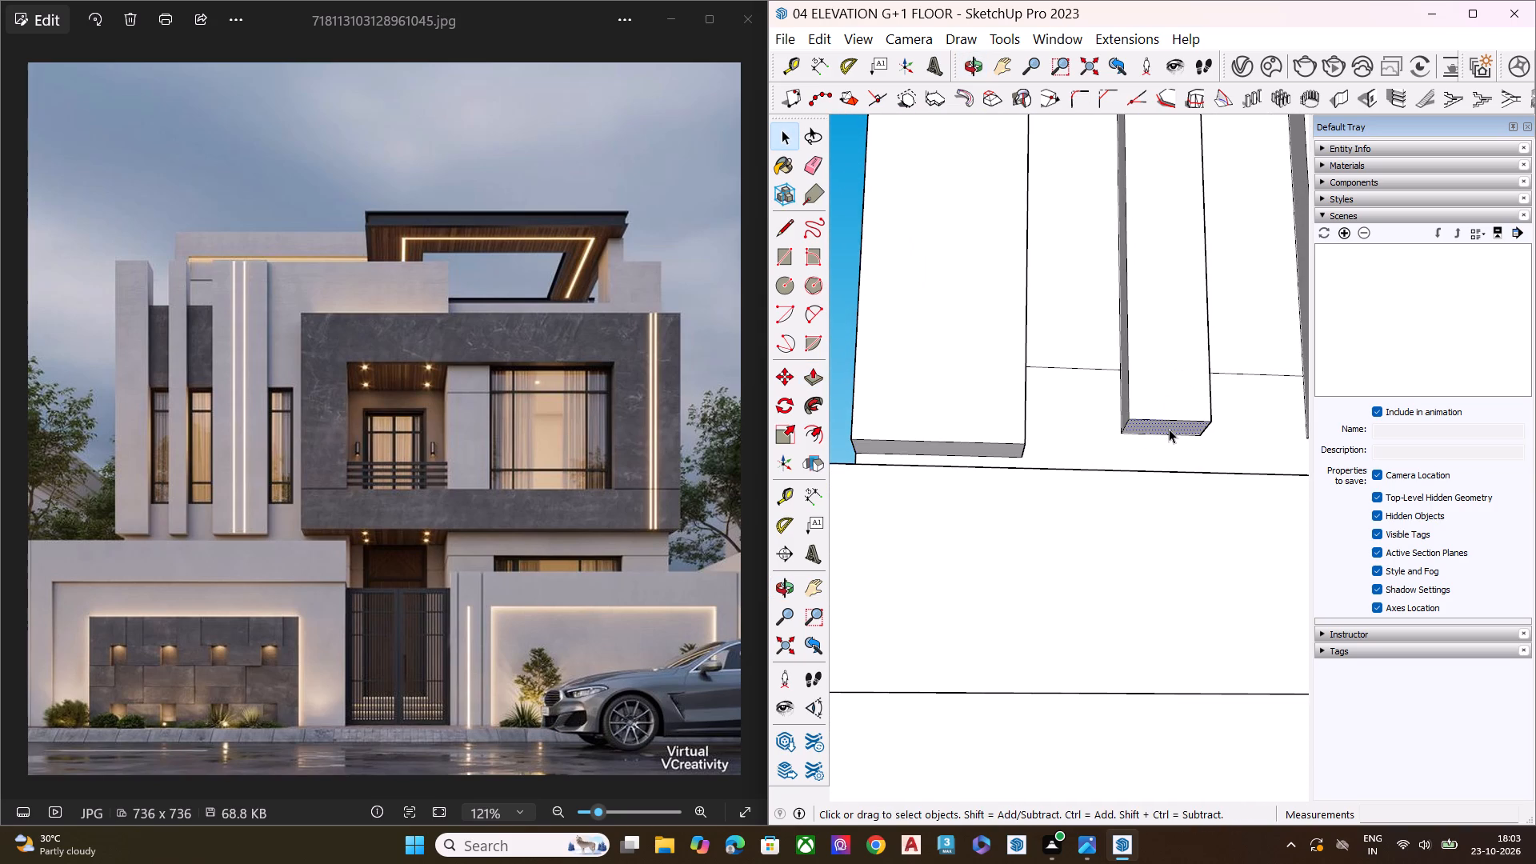
pyautogui.press('p')
pyautogui.click(1167, 425)
pyautogui.click(1012, 442)
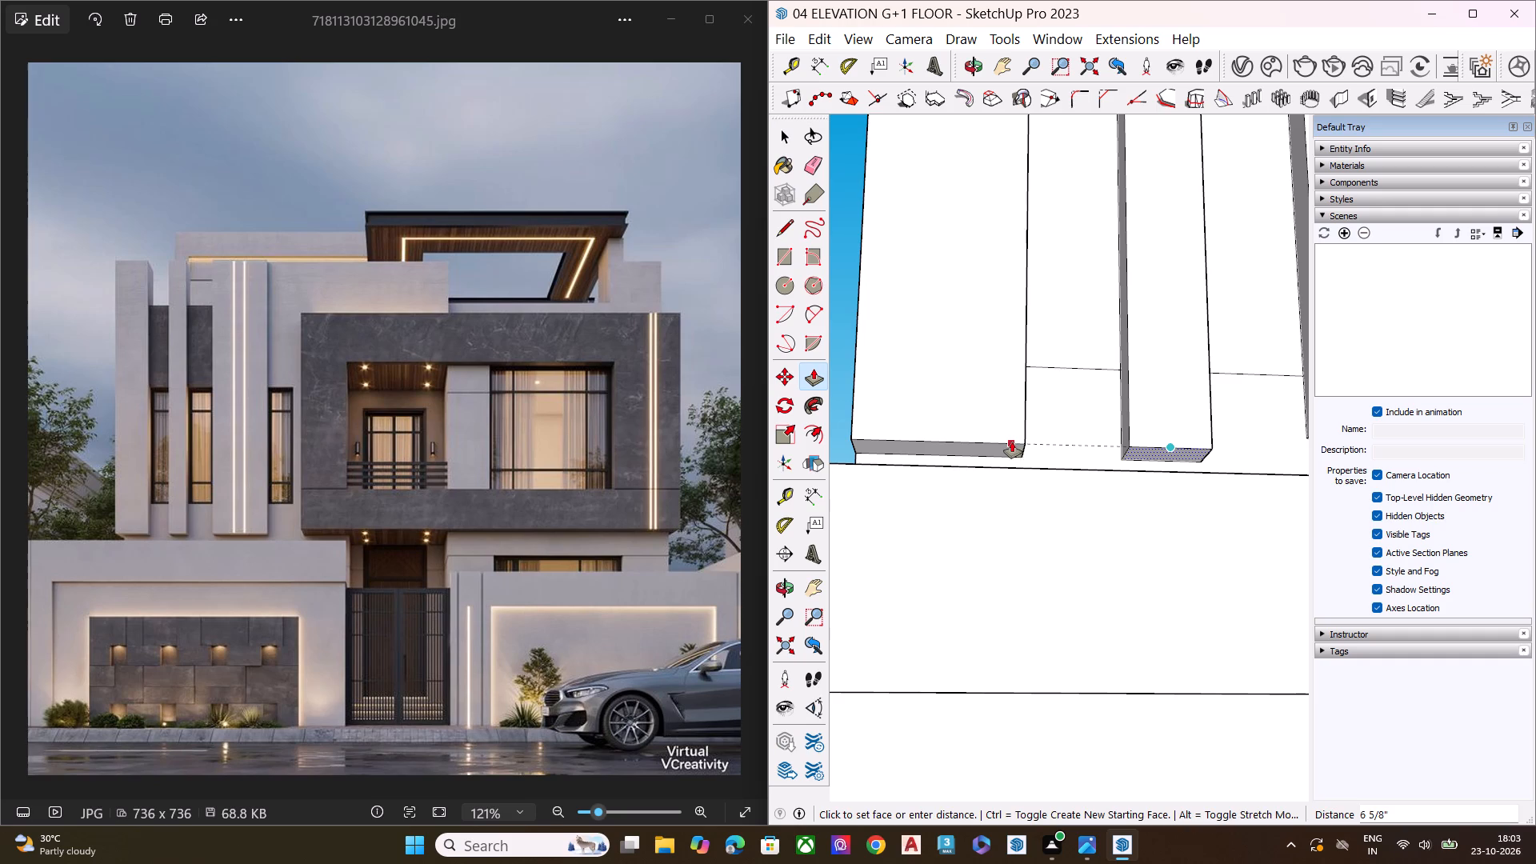
pyautogui.press('space')
# Push/Pull the wide fin's underside downward, level with the narrow fin's bottom.
pyautogui.scroll(-5, 989, 394)
pyautogui.scroll(1, 989, 394)
pyautogui.scroll(-1, 1001, 395)
pyautogui.scroll(5, 1272, 419)
pyautogui.click(1218, 422)
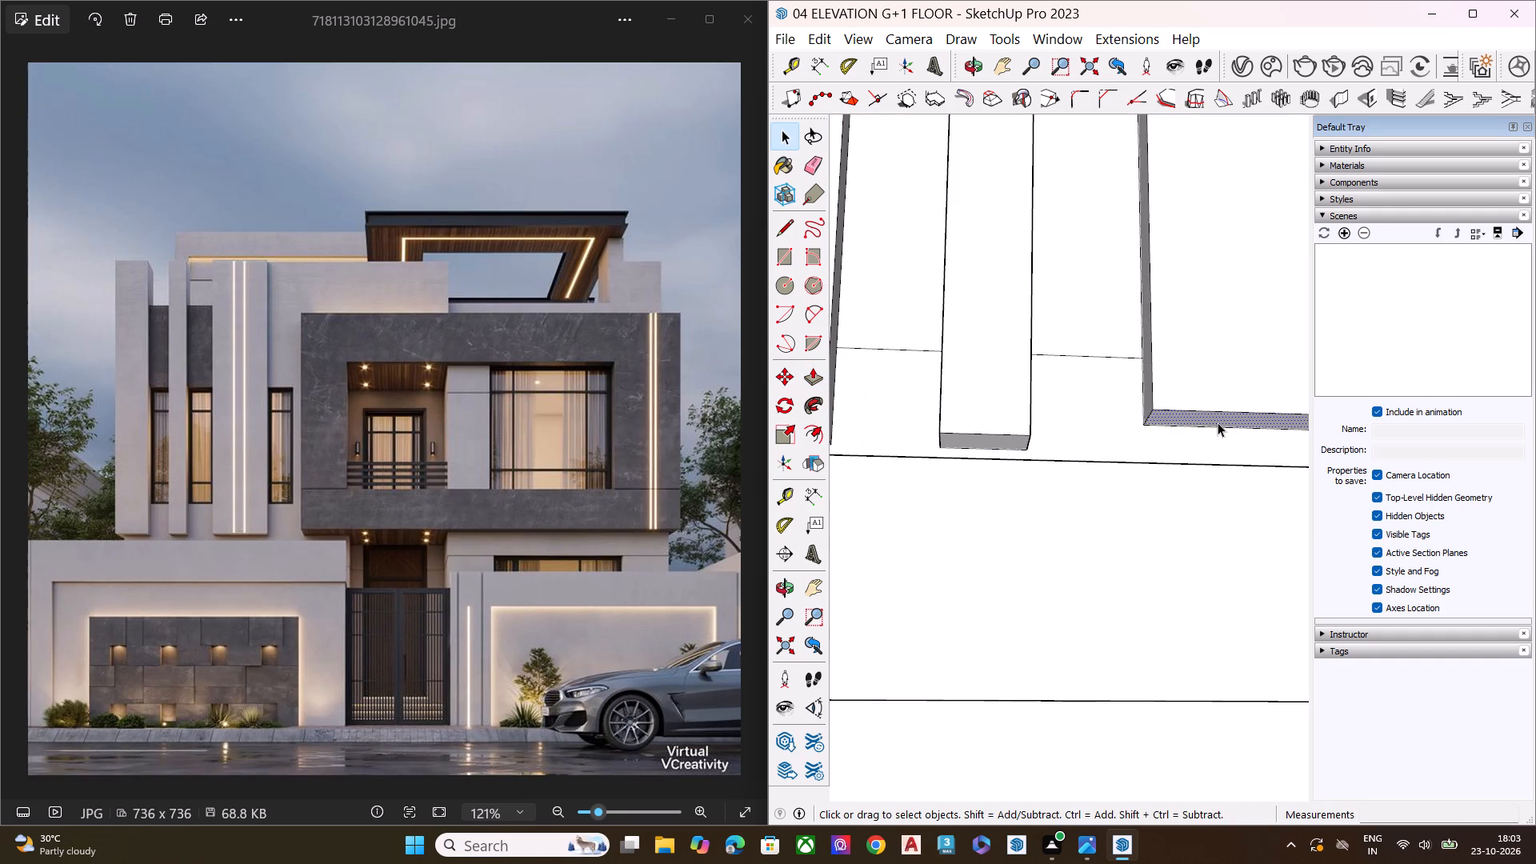
pyautogui.press('p')
pyautogui.click(1214, 418)
pyautogui.click(1025, 430)
pyautogui.press('space')
# Examine the lengthened fins, window strips and overall front elevation against the reference photo.
pyautogui.scroll(-6, 1052, 415)
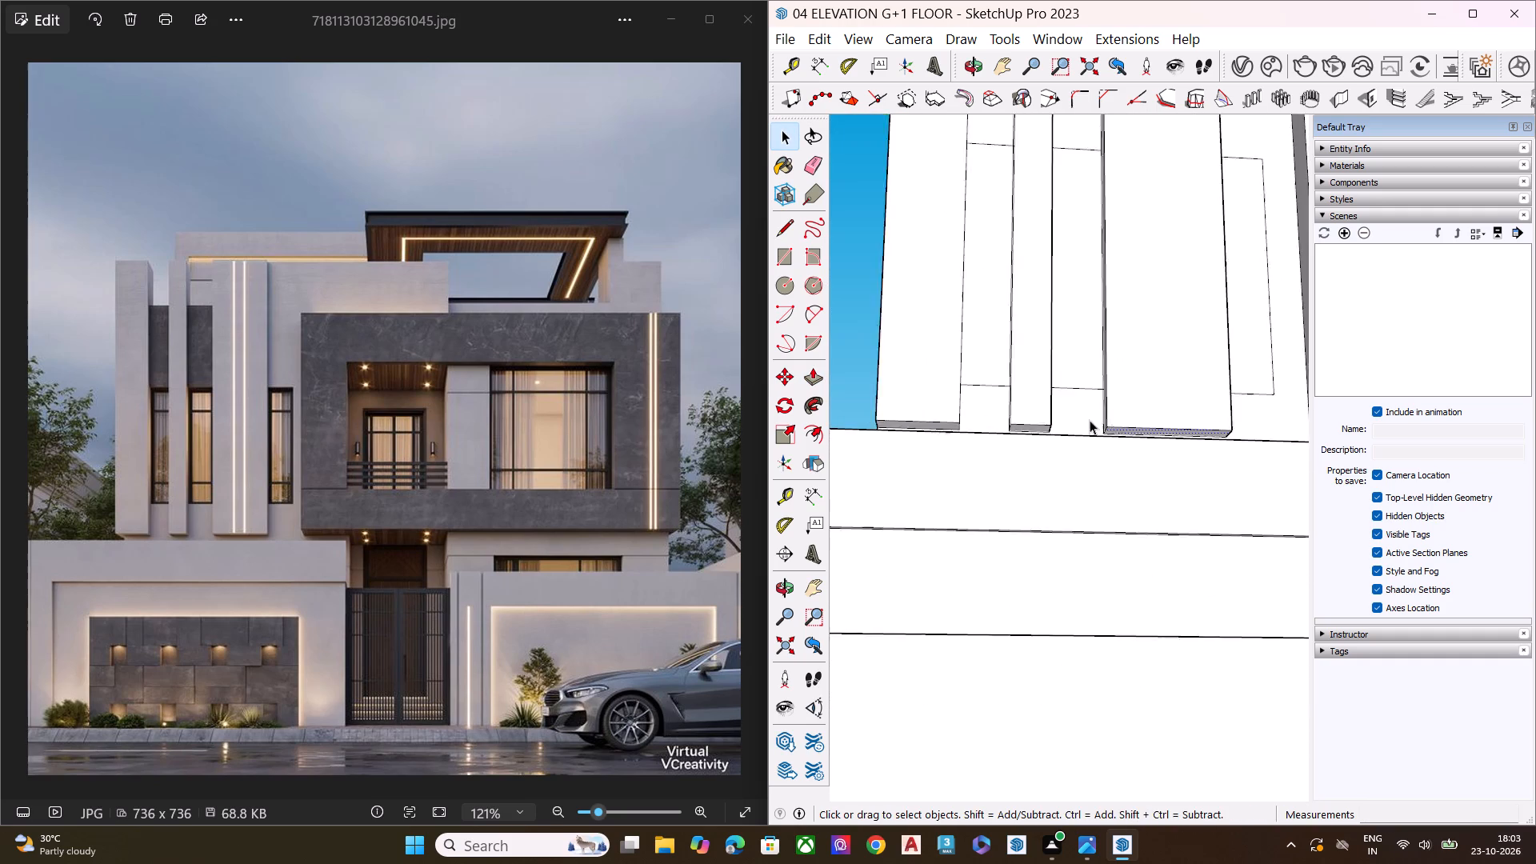
pyautogui.scroll(2, 1090, 420)
pyautogui.scroll(-11, 1090, 420)
pyautogui.click(950, 356)
pyautogui.moveTo(1063, 392); pyautogui.dragTo(1036, 498, button='middle')
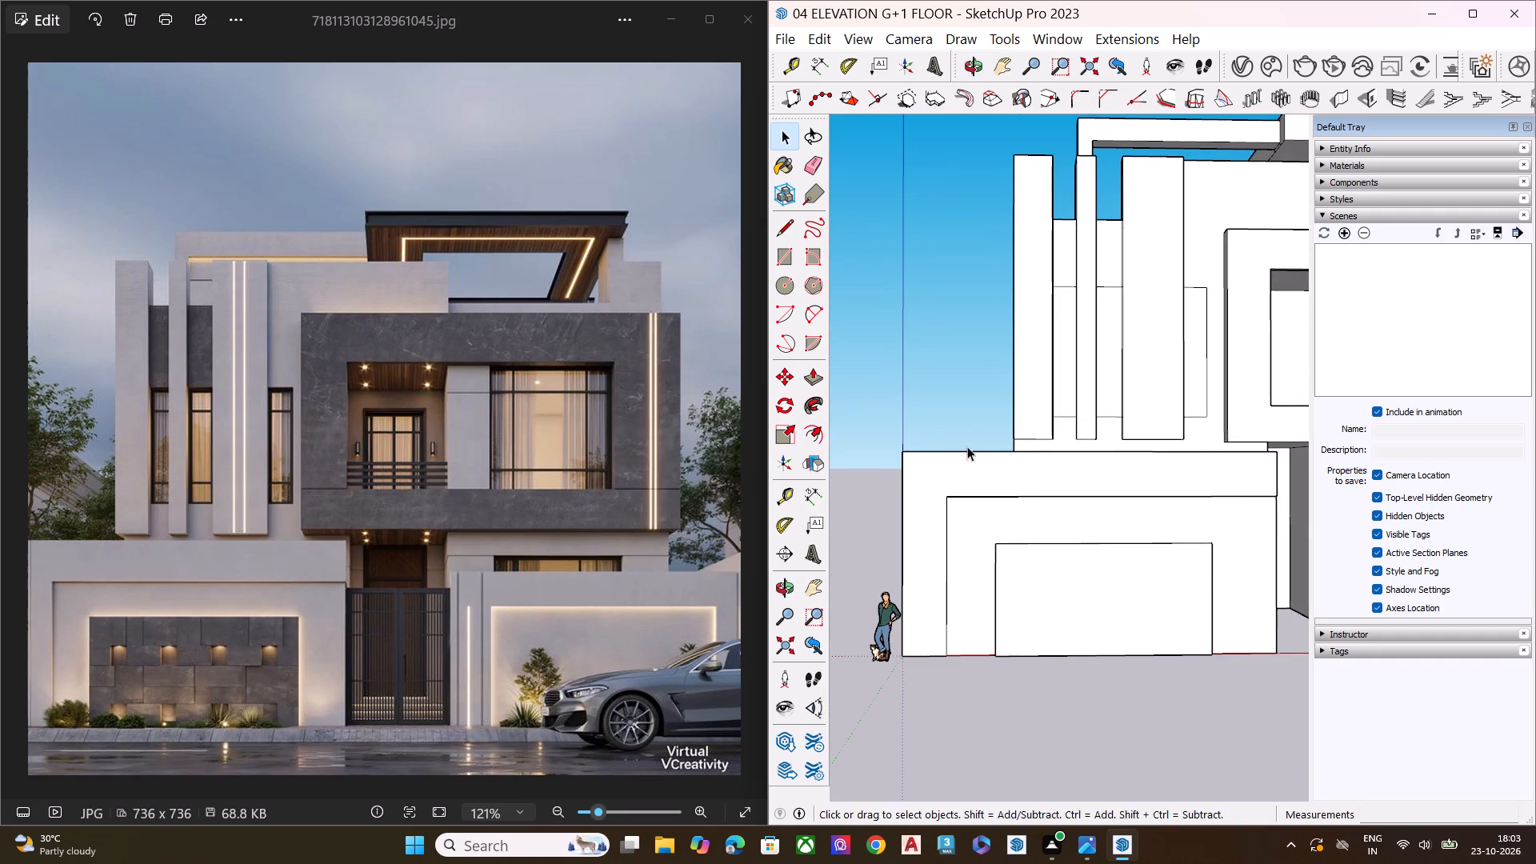
pyautogui.scroll(-7, 819, 458)
pyautogui.scroll(-7, 1128, 466)
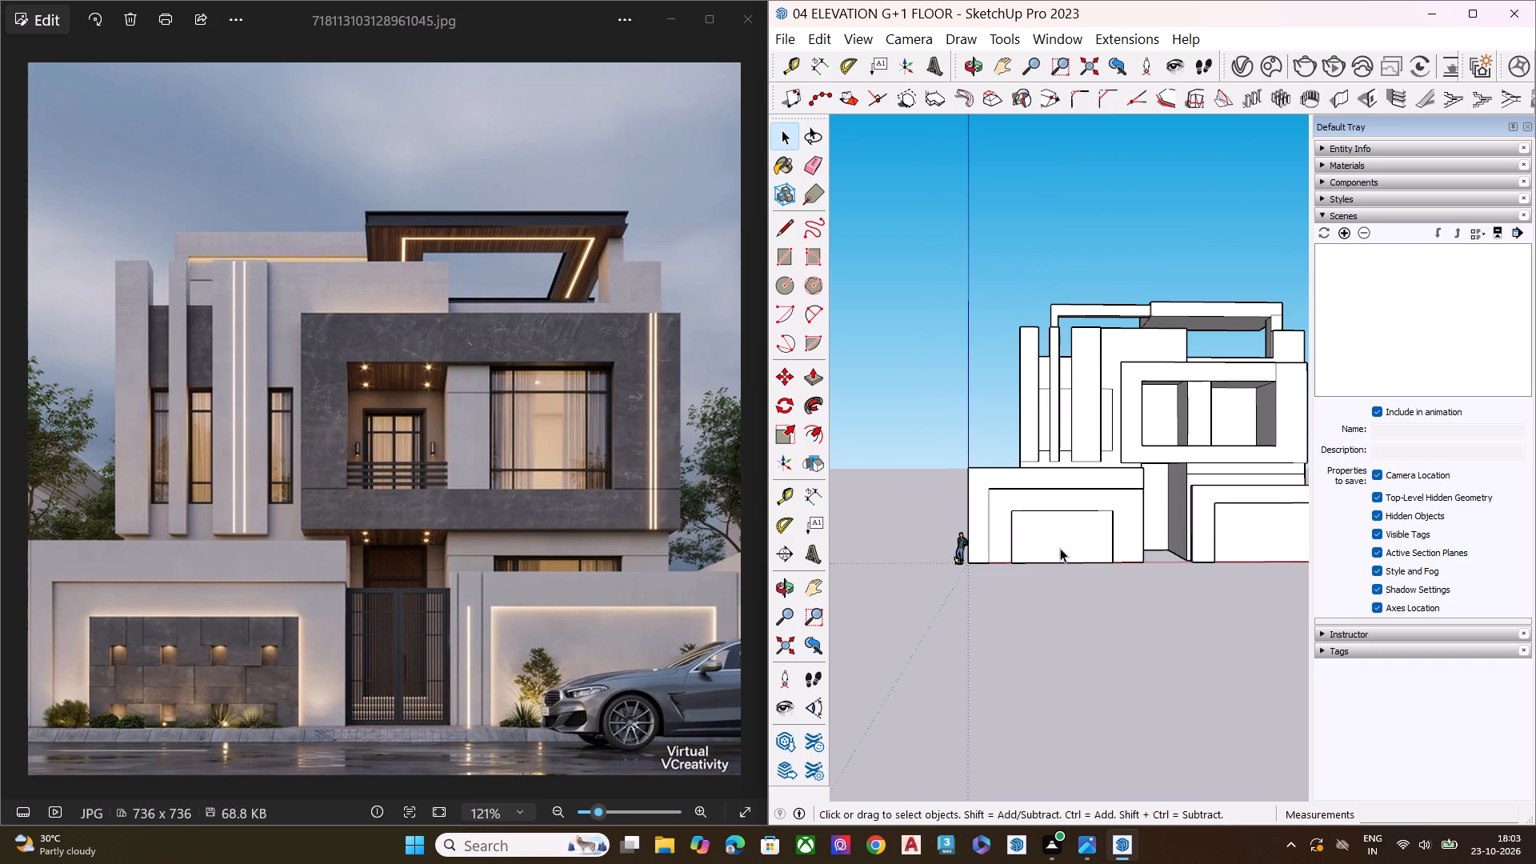
pyautogui.scroll(-7, 998, 555)
pyautogui.scroll(2, 1197, 551)
pyautogui.scroll(-1, 1210, 534)
pyautogui.scroll(1, 1214, 528)
pyautogui.scroll(-2, 1214, 527)
pyautogui.scroll(3, 1214, 527)
pyautogui.press('space')
pyautogui.click(1210, 518)
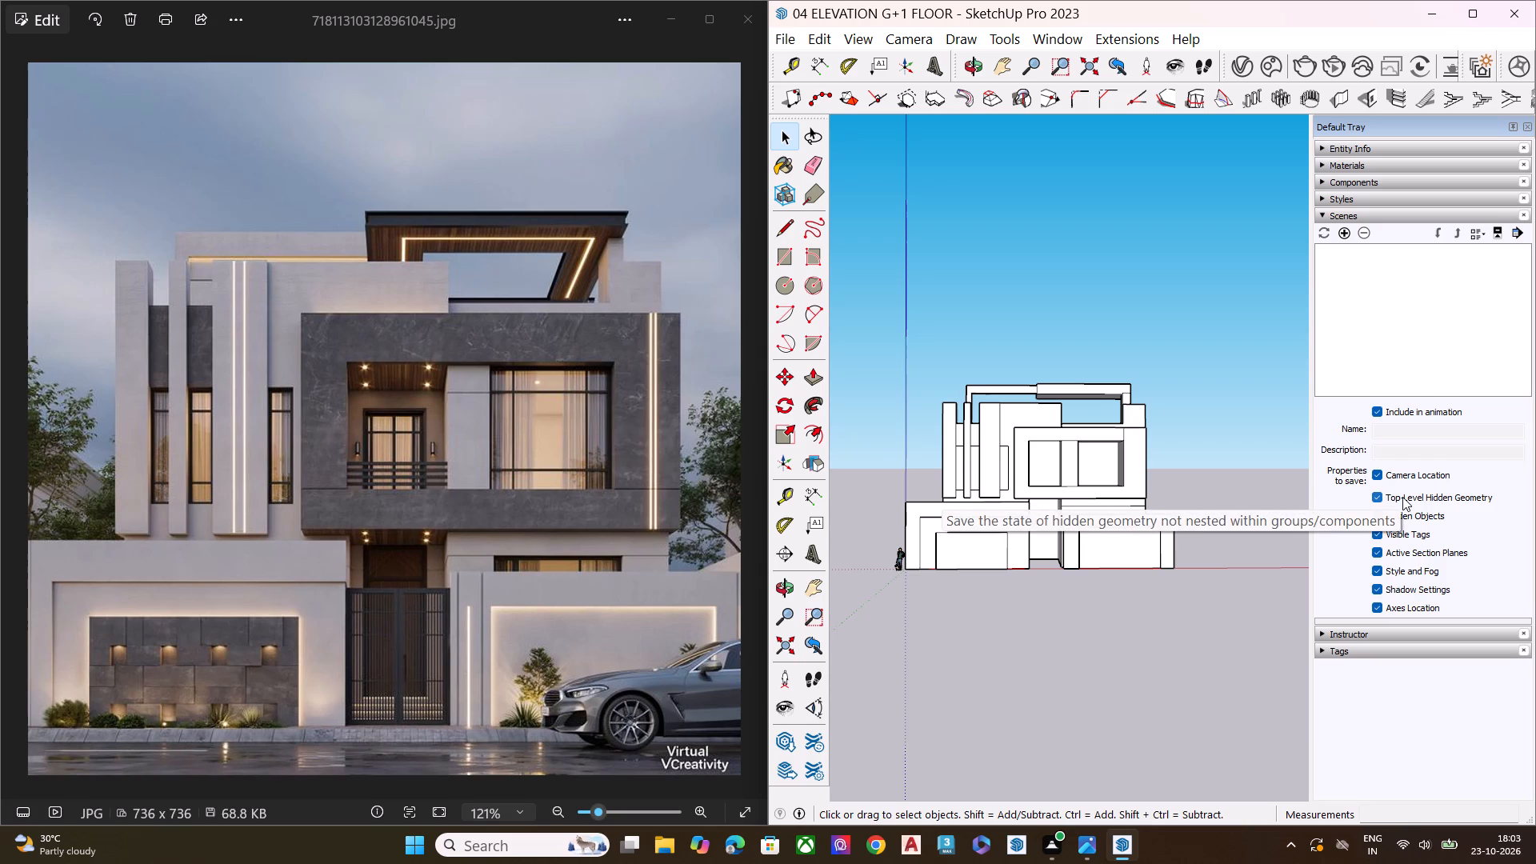
pyautogui.scroll(-1, 1102, 559)
pyautogui.scroll(7, 1100, 558)
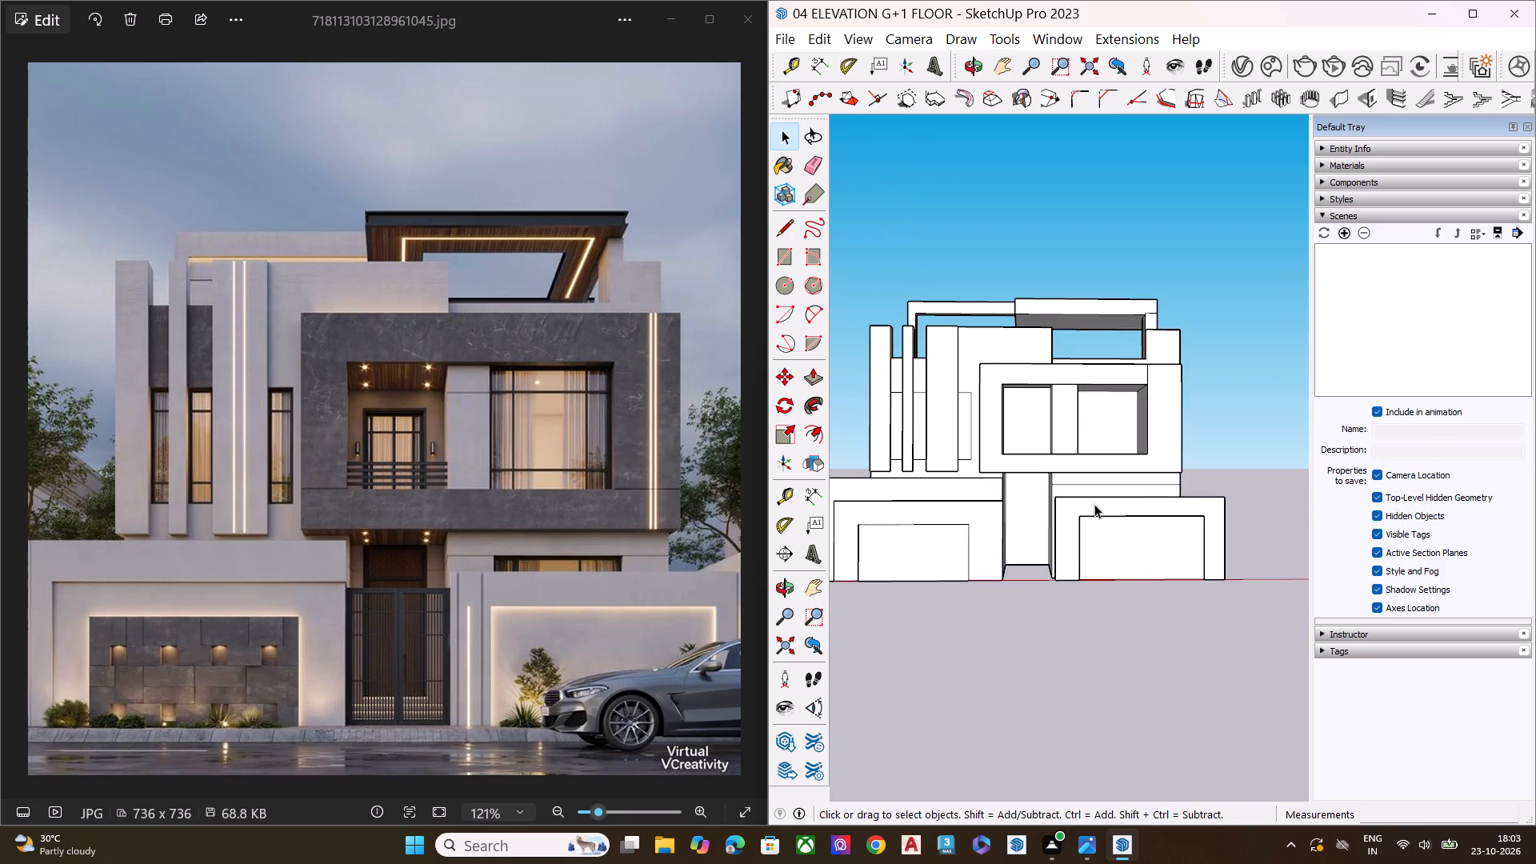
# Examine the first-floor balcony frame, its two openings and the roof canopy from the front and side.
pyautogui.moveTo(1093, 503); pyautogui.dragTo(1071, 430, button='middle')
pyautogui.scroll(1, 1079, 406)
pyautogui.scroll(-1, 1079, 414)
pyautogui.scroll(1, 1079, 424)
pyautogui.scroll(-1, 1083, 434)
pyautogui.scroll(6, 1083, 434)
pyautogui.scroll(1, 1142, 389)
pyautogui.moveTo(1142, 396); pyautogui.dragTo(1142, 456, button='middle')
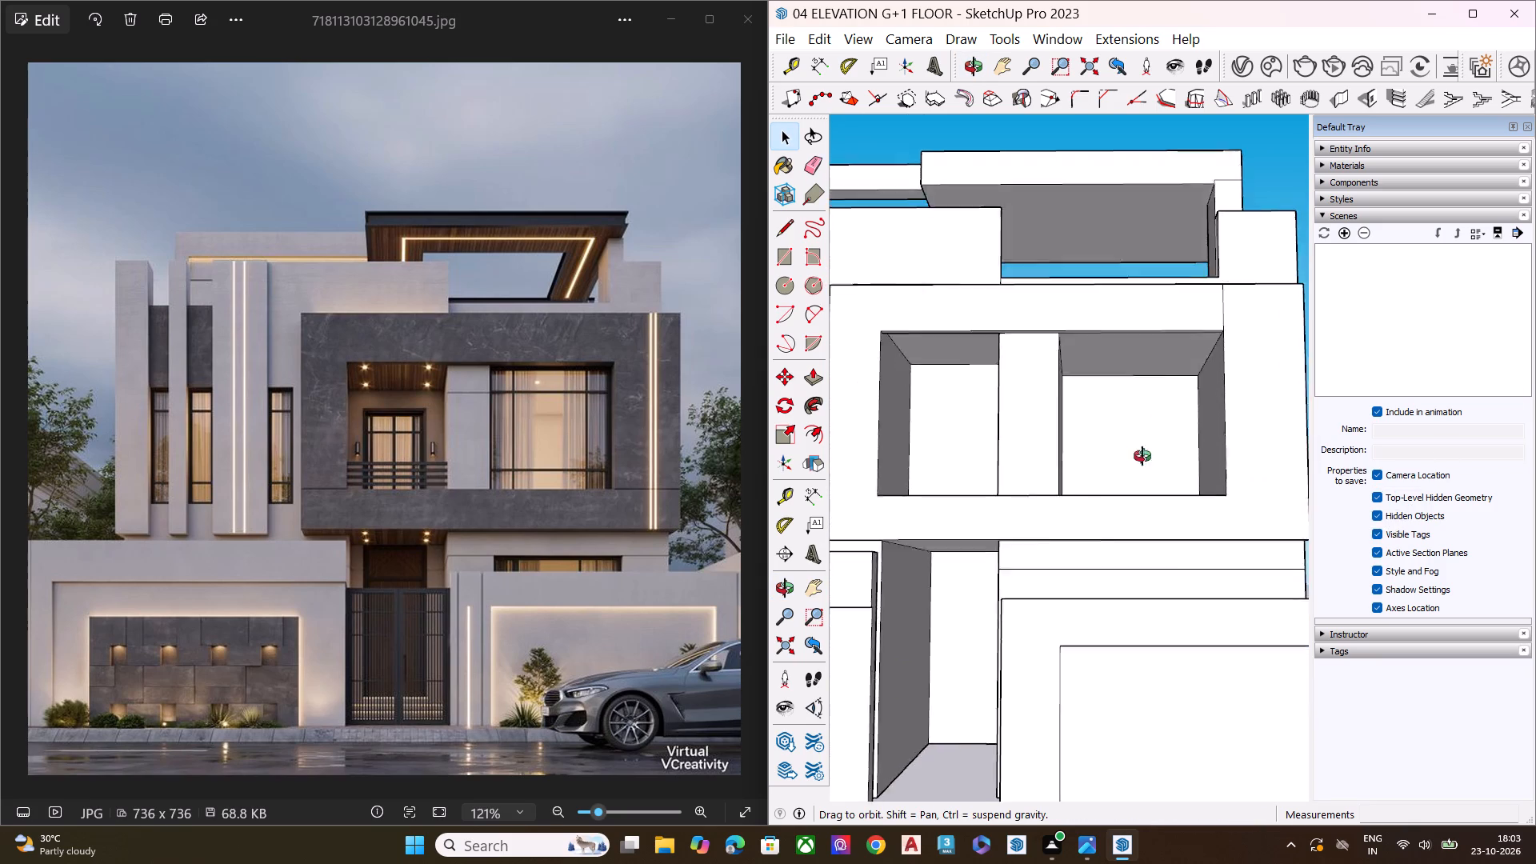
pyautogui.moveTo(1142, 456); pyautogui.dragTo(894, 462, button='middle')
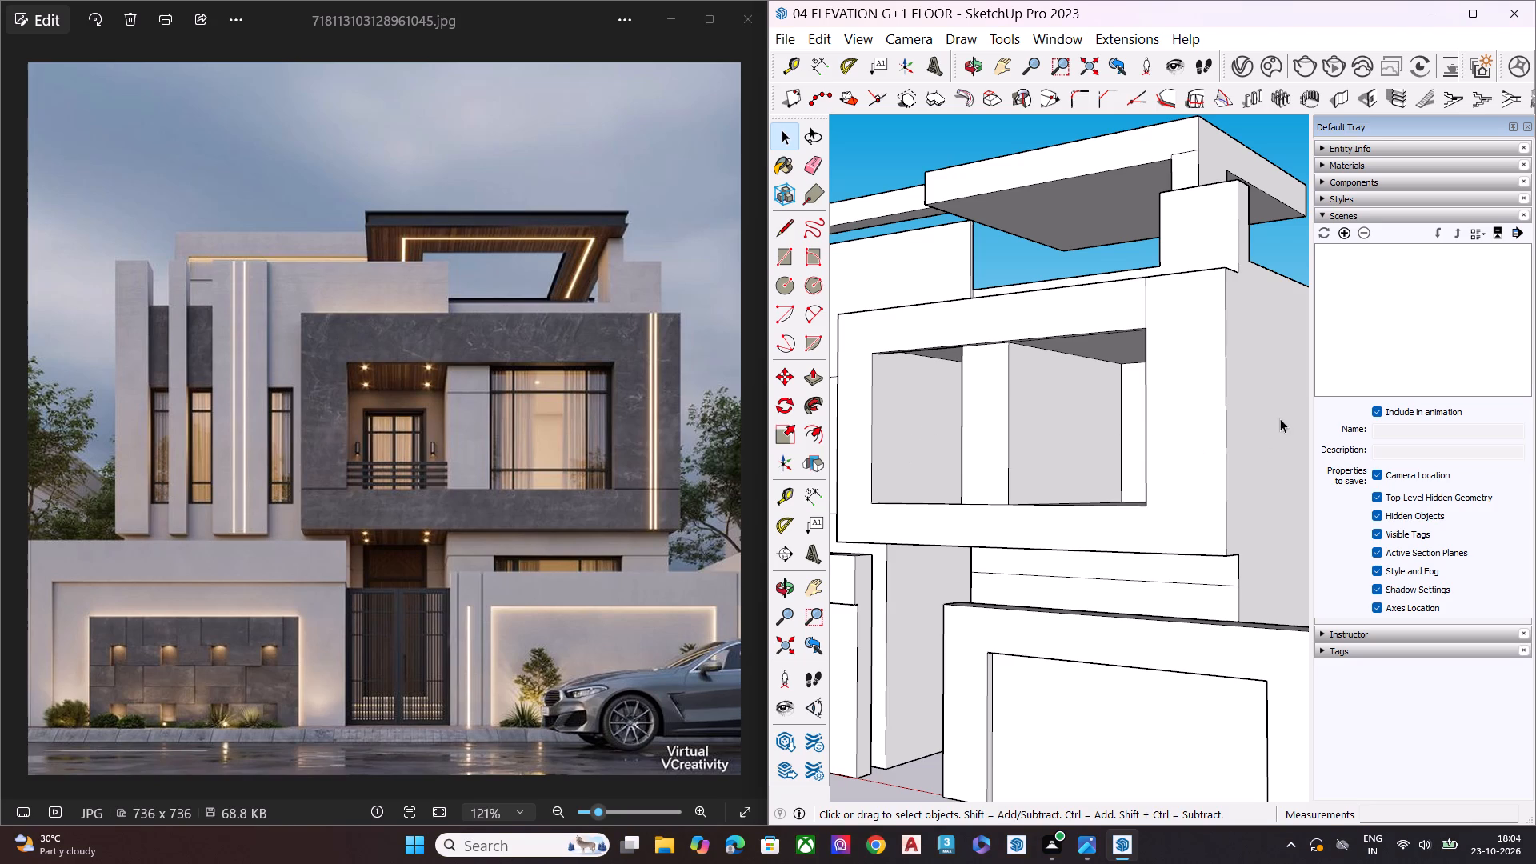
pyautogui.scroll(4, 971, 352)
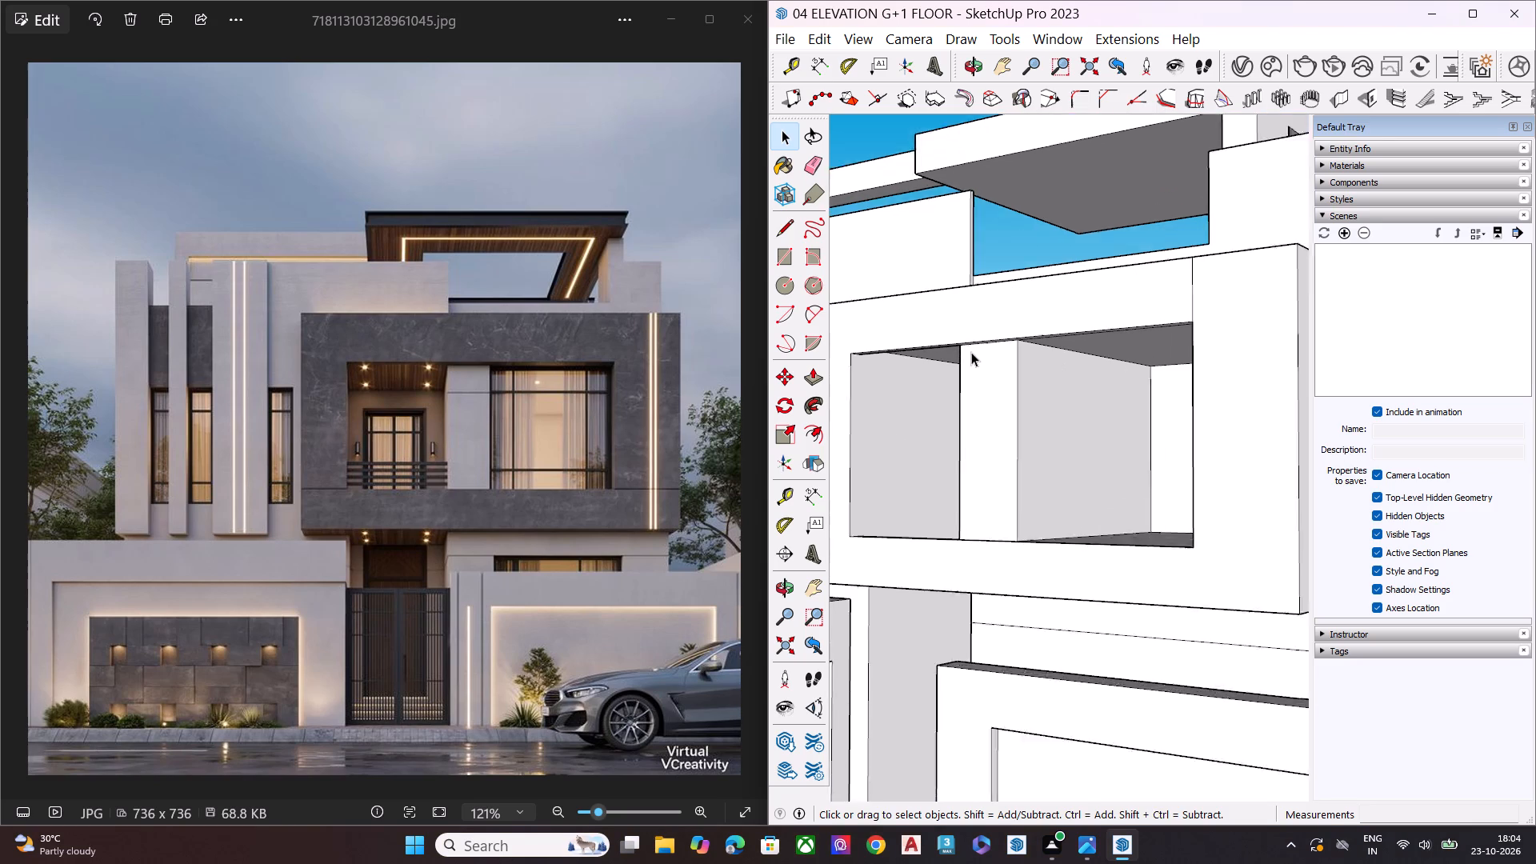
pyautogui.scroll(3, 971, 352)
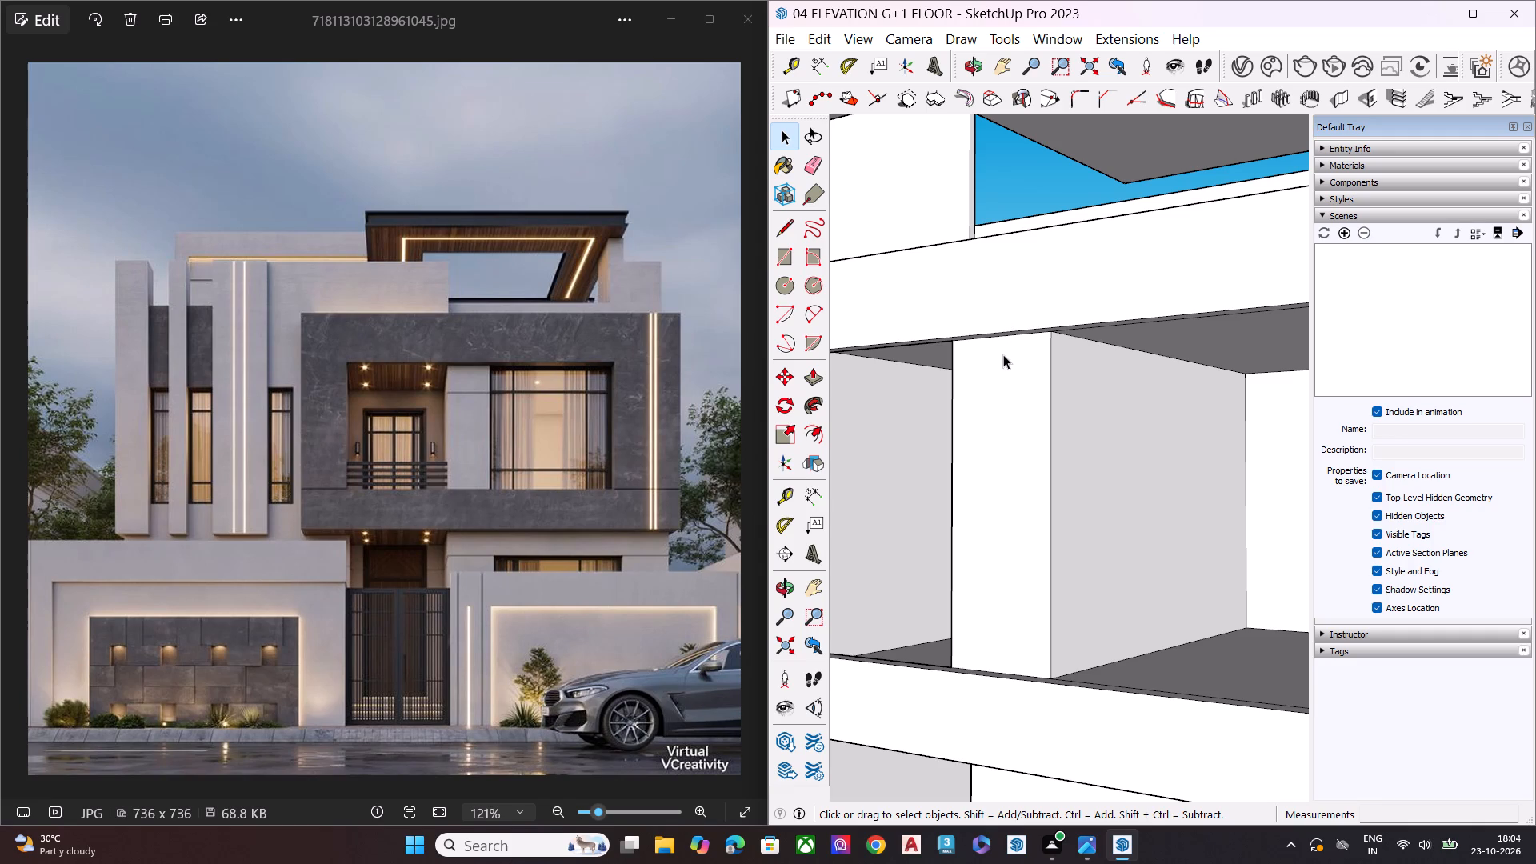
pyautogui.scroll(-3, 1009, 366)
pyautogui.scroll(2, 1018, 371)
pyautogui.scroll(-3, 1019, 372)
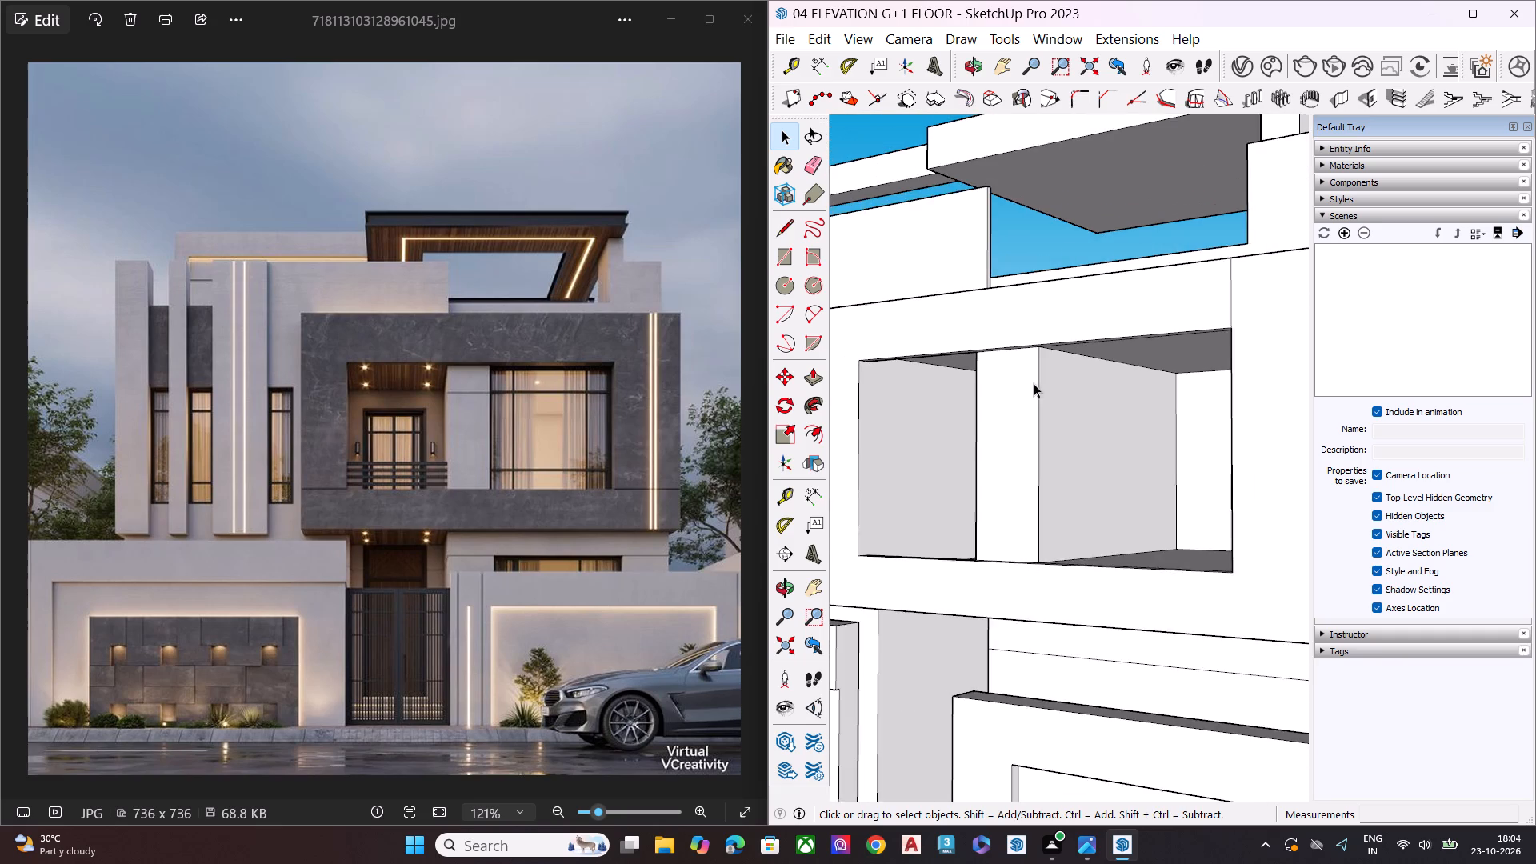
pyautogui.press('space')
pyautogui.press('space')
pyautogui.scroll(-6, 1058, 356)
pyautogui.click(1050, 173)
pyautogui.scroll(-2, 1050, 173)
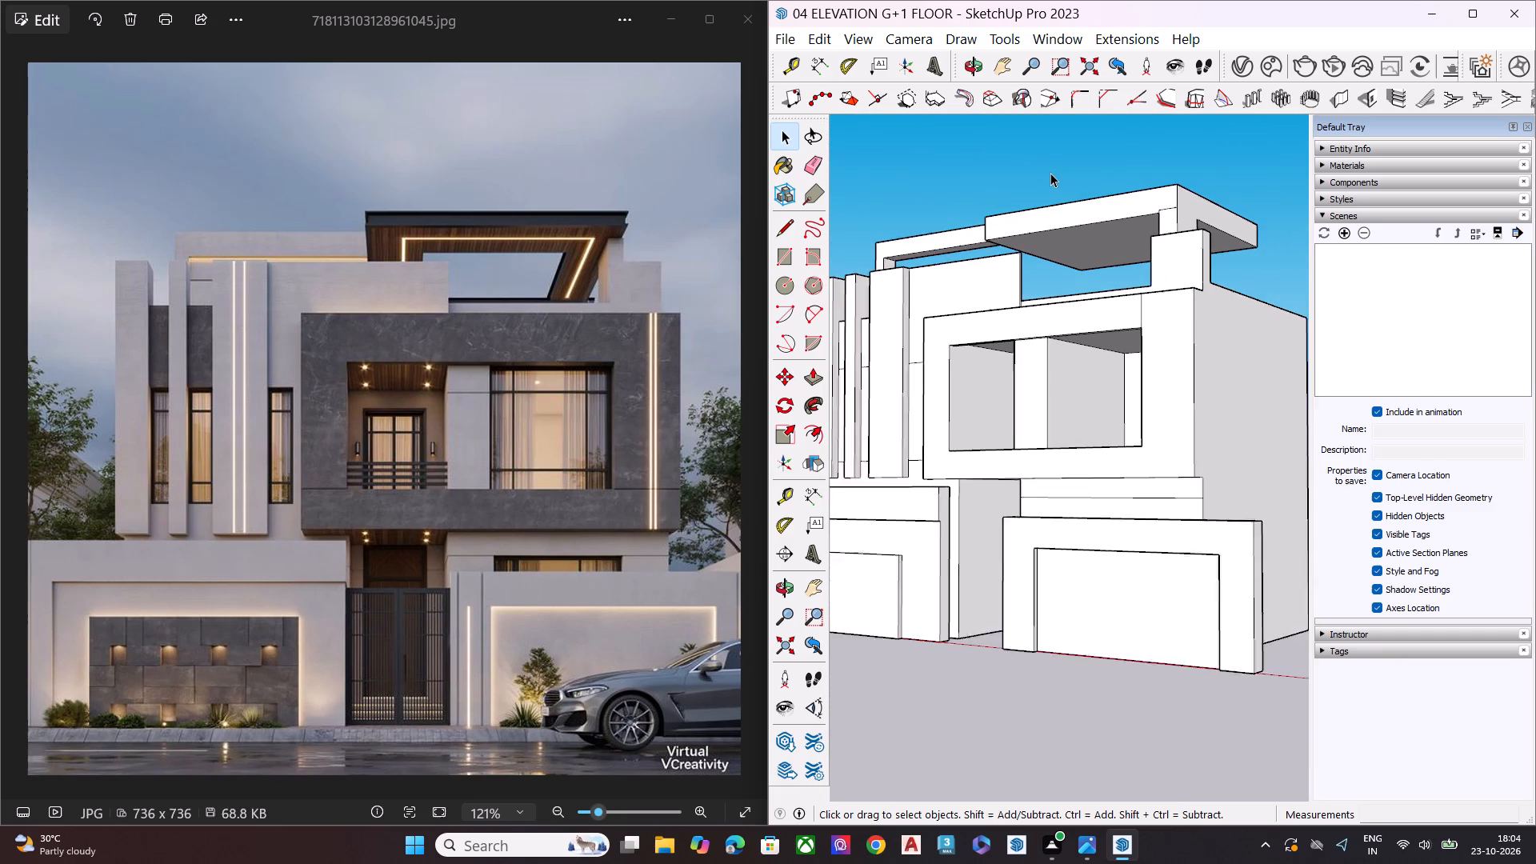
pyautogui.scroll(-2, 1050, 173)
# Push/Pull the front face of the first-floor balcony frame outward by about 3".
pyautogui.moveTo(1052, 346); pyautogui.dragTo(1214, 222, button='middle')
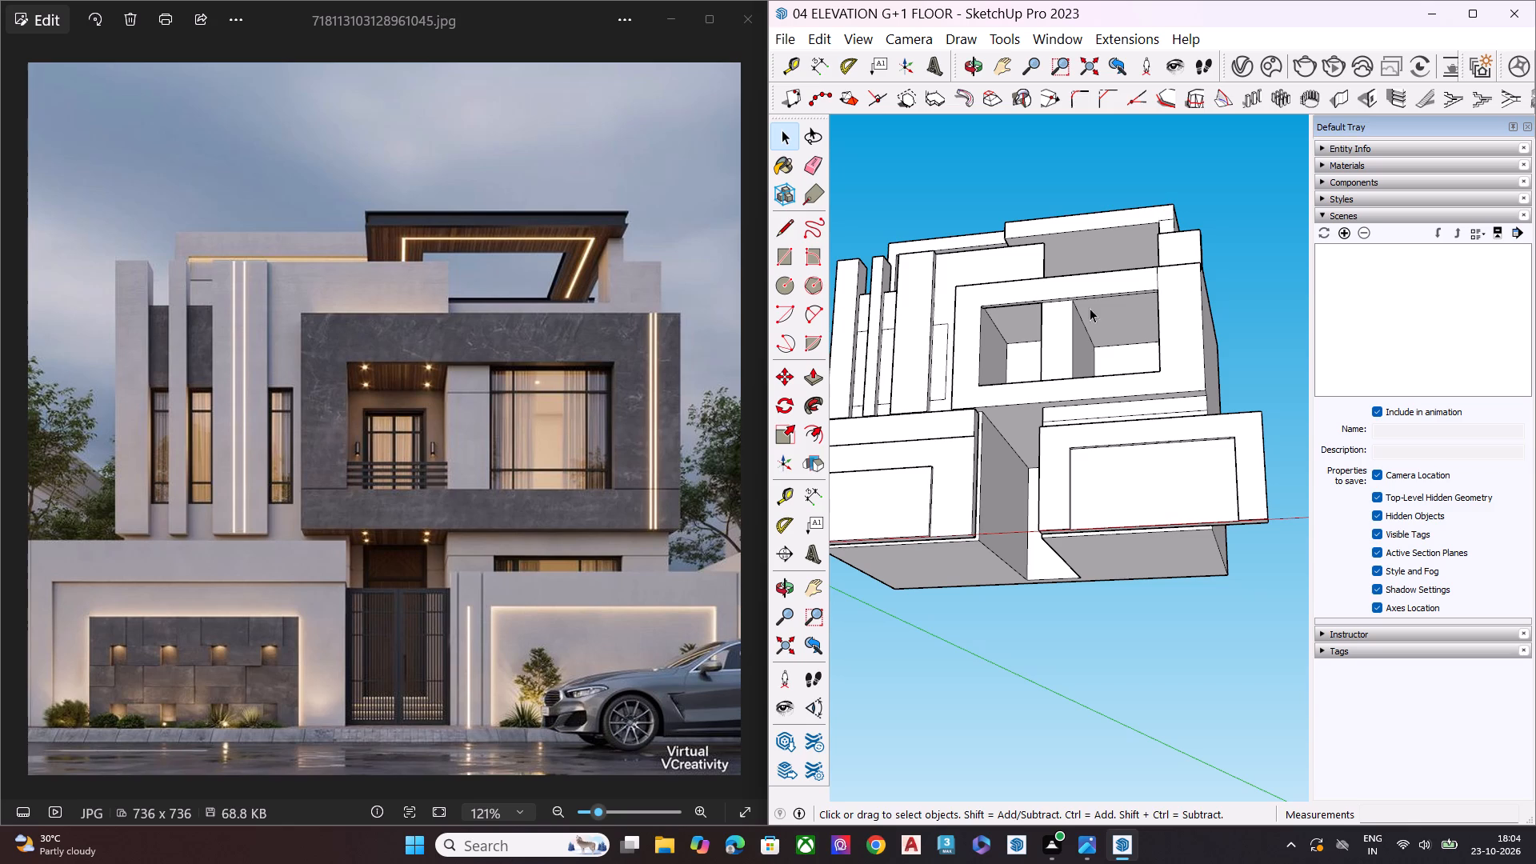
pyautogui.scroll(-7, 1105, 479)
pyautogui.moveTo(1122, 509); pyautogui.dragTo(1126, 661, button='middle')
pyautogui.scroll(8, 1022, 452)
pyautogui.moveTo(1219, 471); pyautogui.dragTo(1004, 320, button='middle')
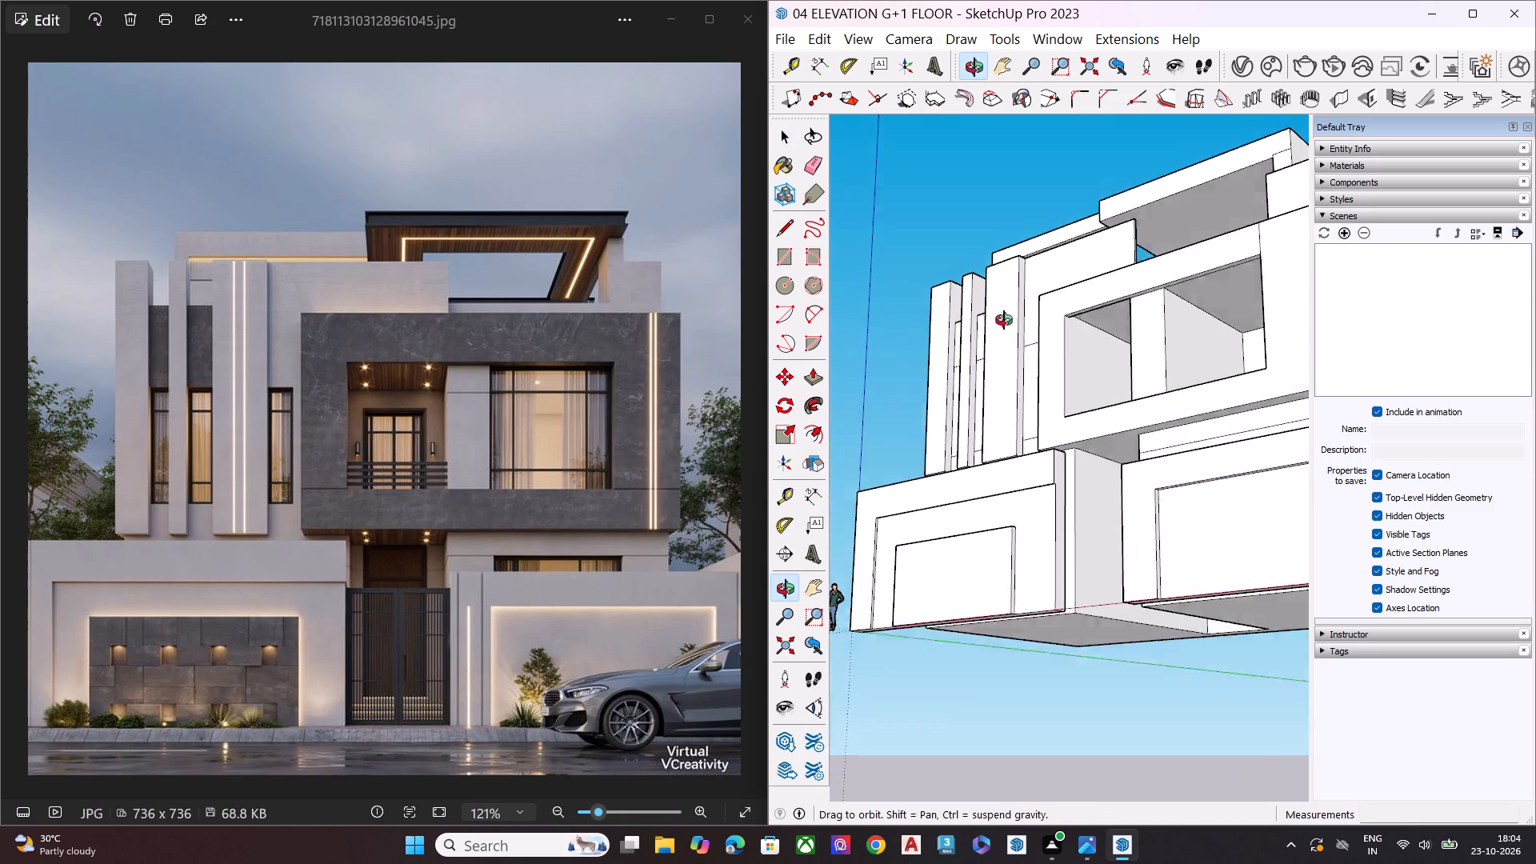
pyautogui.moveTo(1004, 320); pyautogui.dragTo(1000, 292, button='middle')
pyautogui.moveTo(1173, 378); pyautogui.dragTo(1018, 430, button='middle')
pyautogui.scroll(5, 1050, 446)
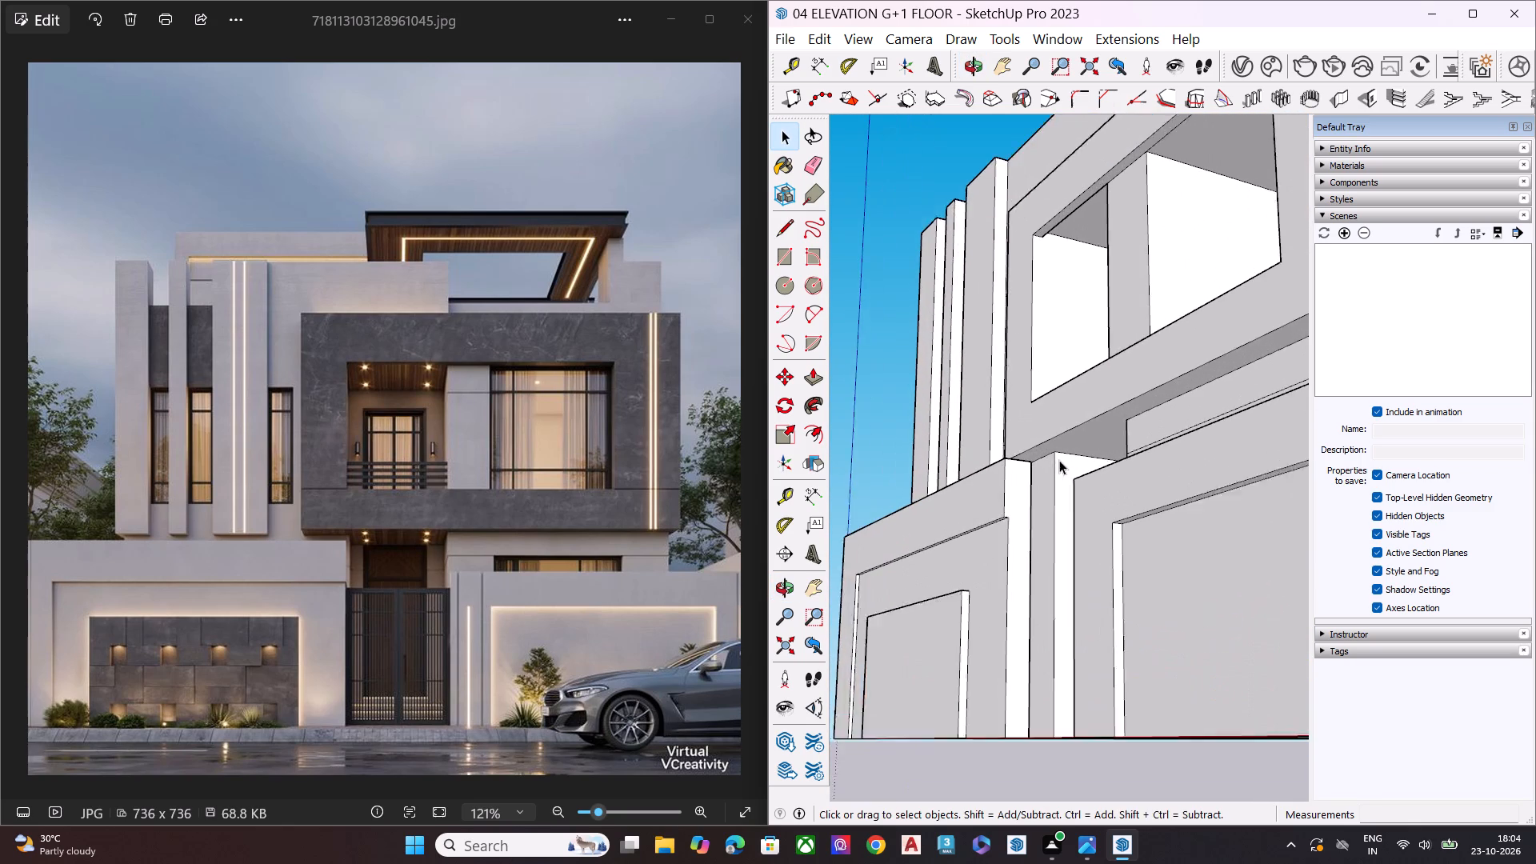
pyautogui.scroll(1, 1059, 460)
pyautogui.click(1067, 442)
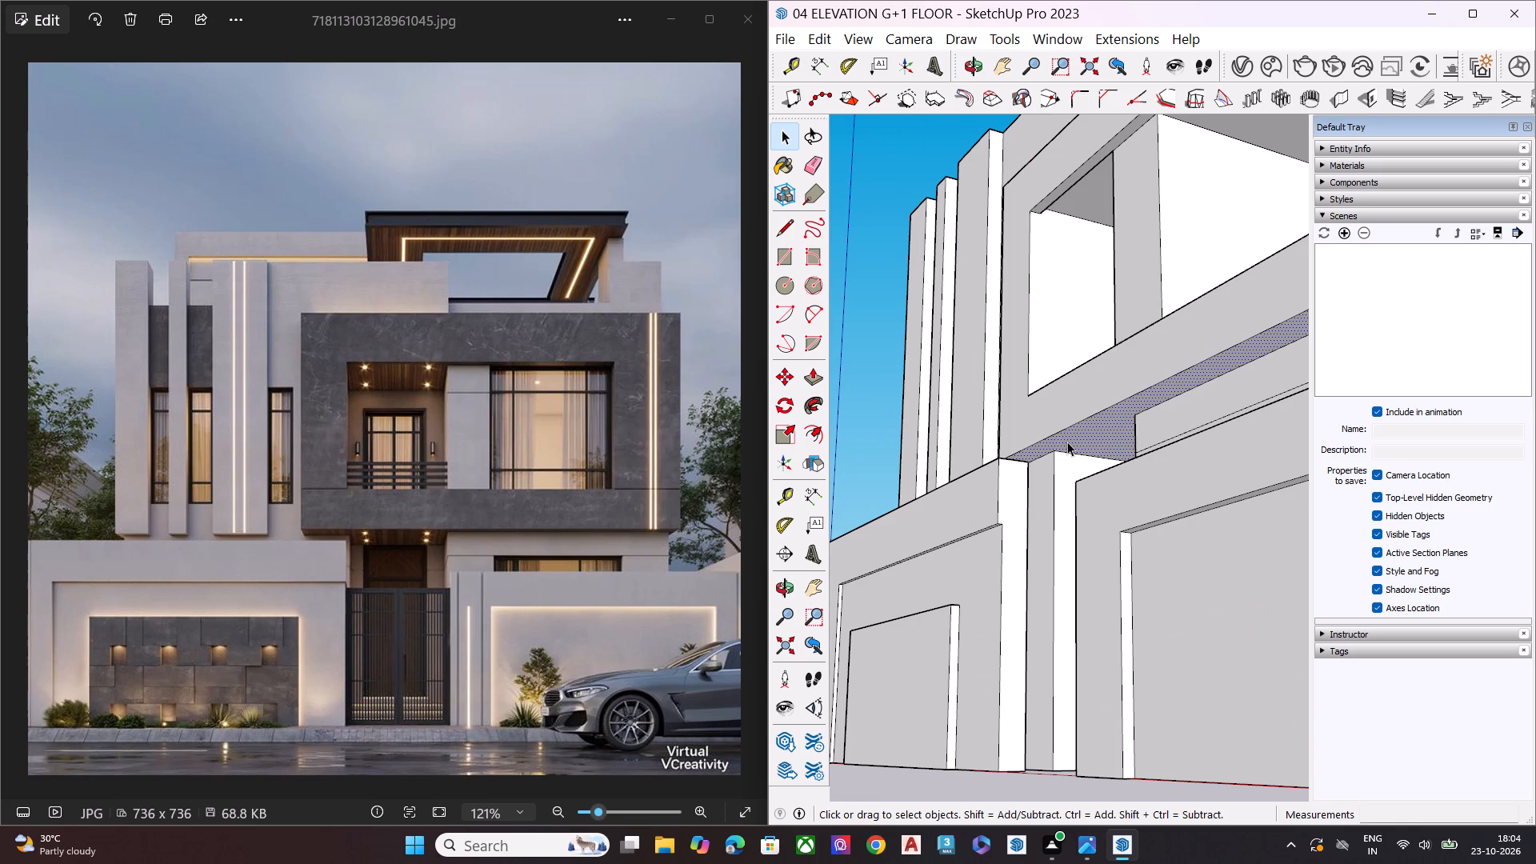
pyautogui.click(1067, 404)
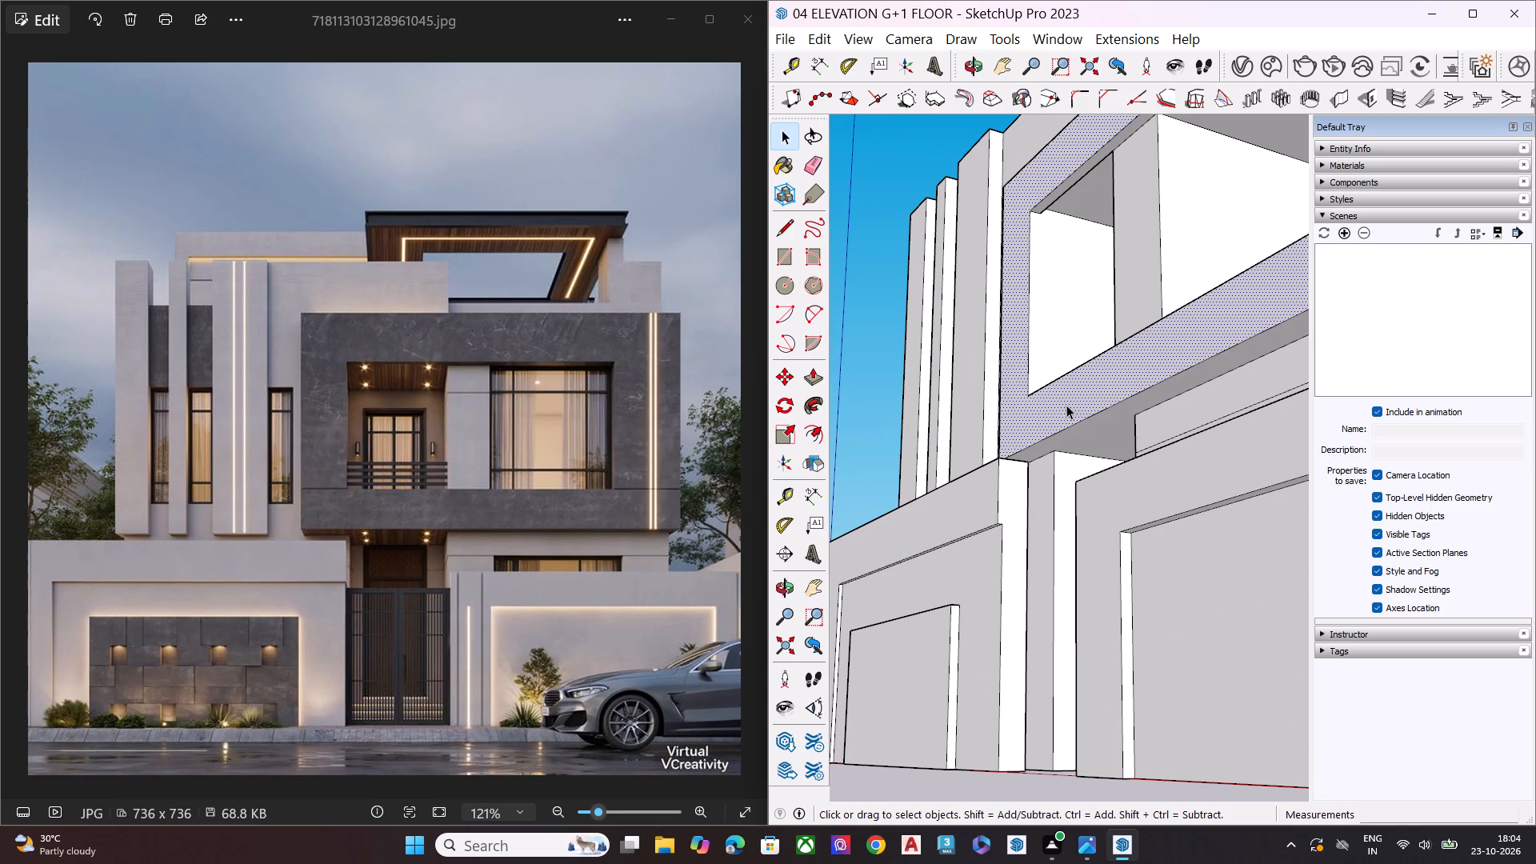
pyautogui.press('p')
pyautogui.click(1066, 405)
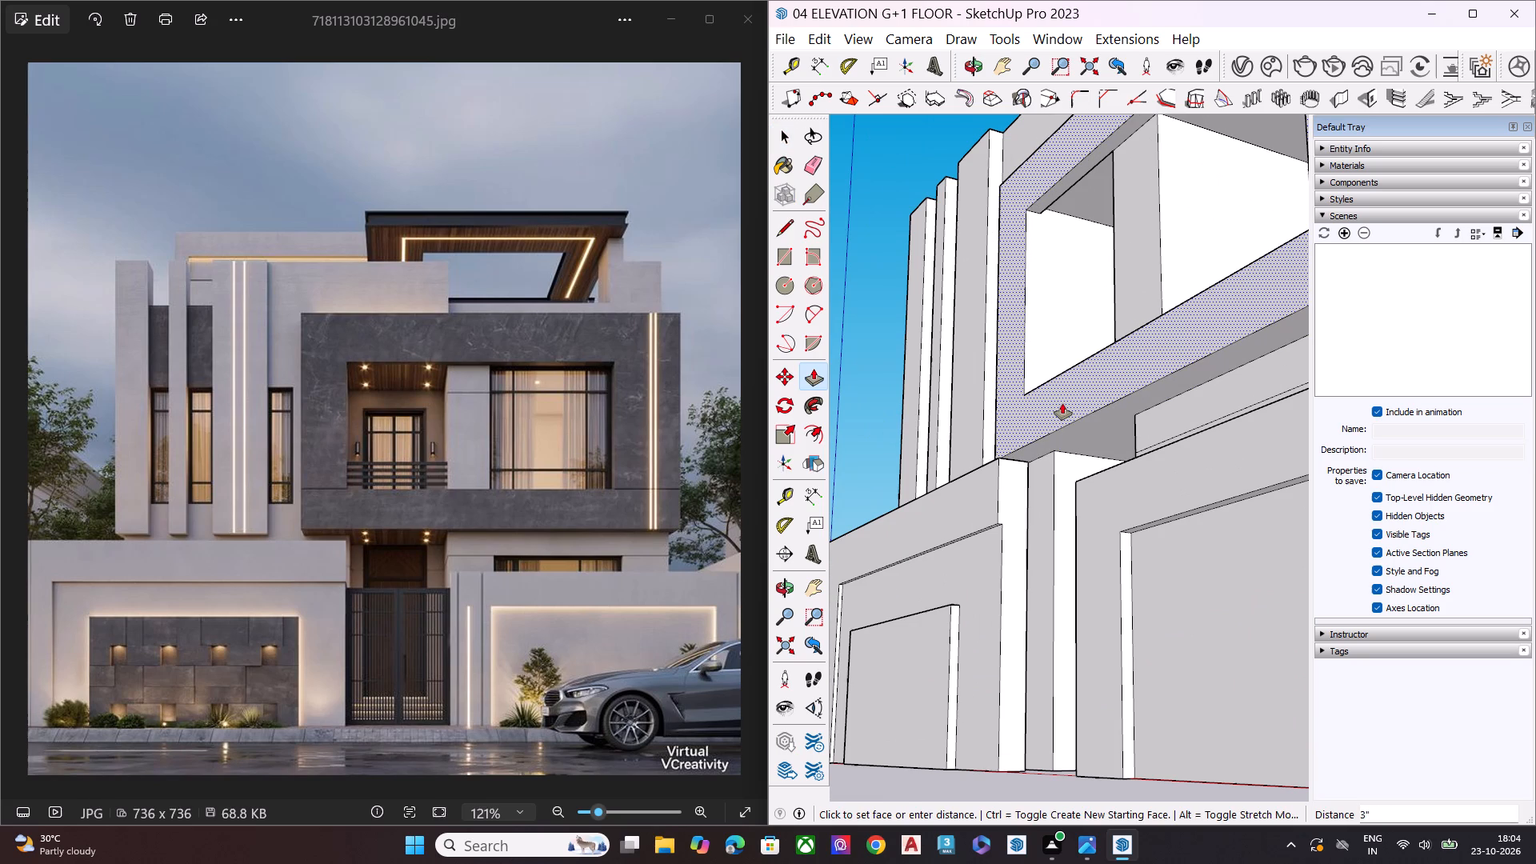
pyautogui.click(1062, 403)
pyautogui.press('space')
pyautogui.click(872, 422)
# Examine the overall front elevation against the reference photo, focusing on the balcony frame and its openings.
pyautogui.scroll(-7, 934, 400)
pyautogui.scroll(1, 988, 417)
pyautogui.scroll(-2, 988, 418)
pyautogui.moveTo(1009, 442); pyautogui.dragTo(1198, 464, button='middle')
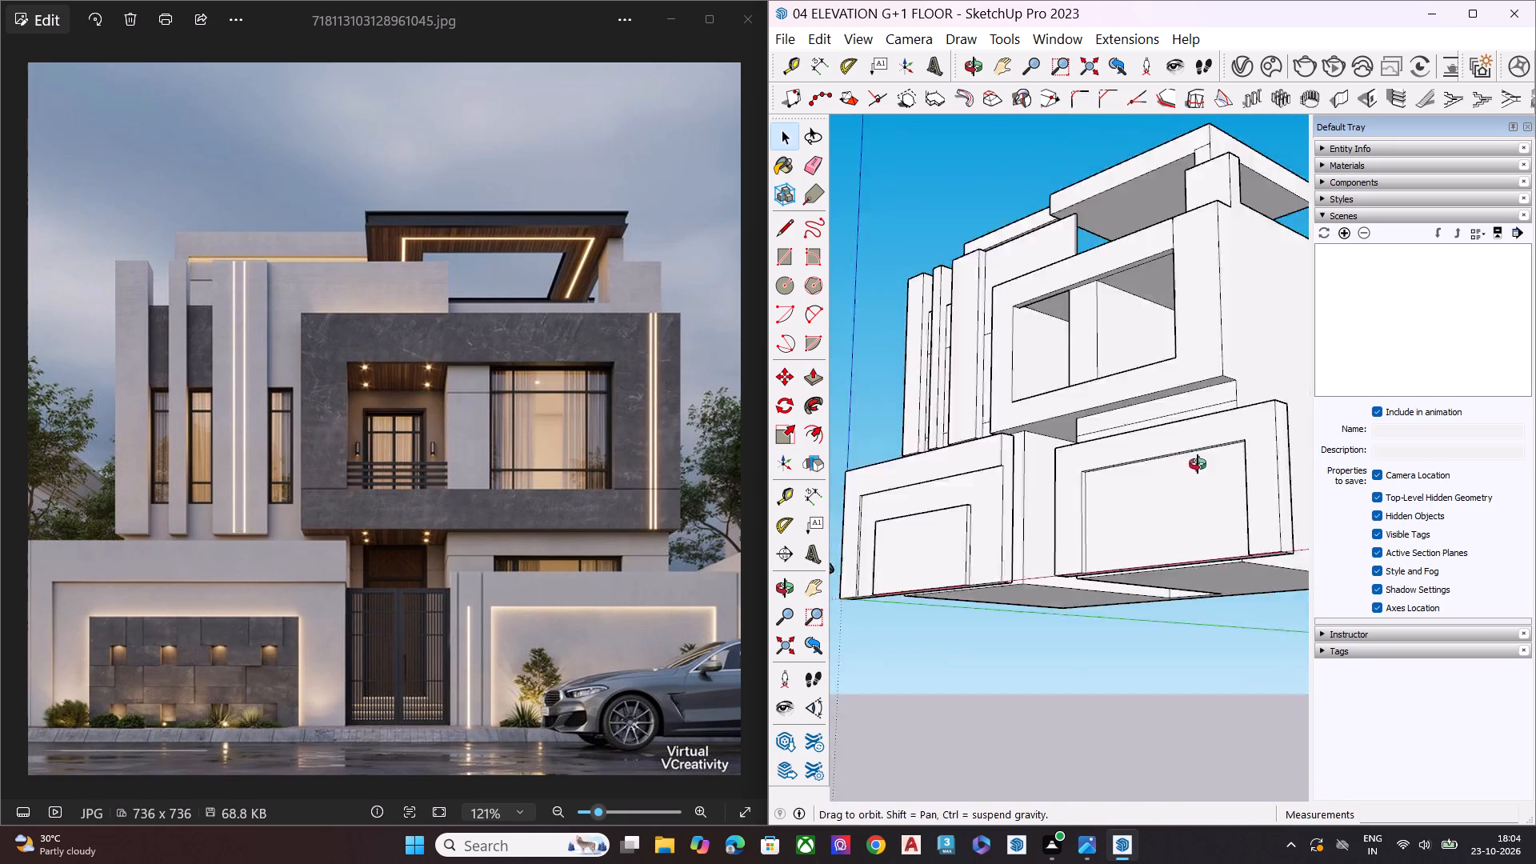
pyautogui.moveTo(1198, 464); pyautogui.dragTo(1413, 479, button='middle')
pyautogui.scroll(-5, 1157, 446)
pyautogui.moveTo(1177, 530); pyautogui.dragTo(1216, 602, button='middle')
pyautogui.scroll(2, 1246, 405)
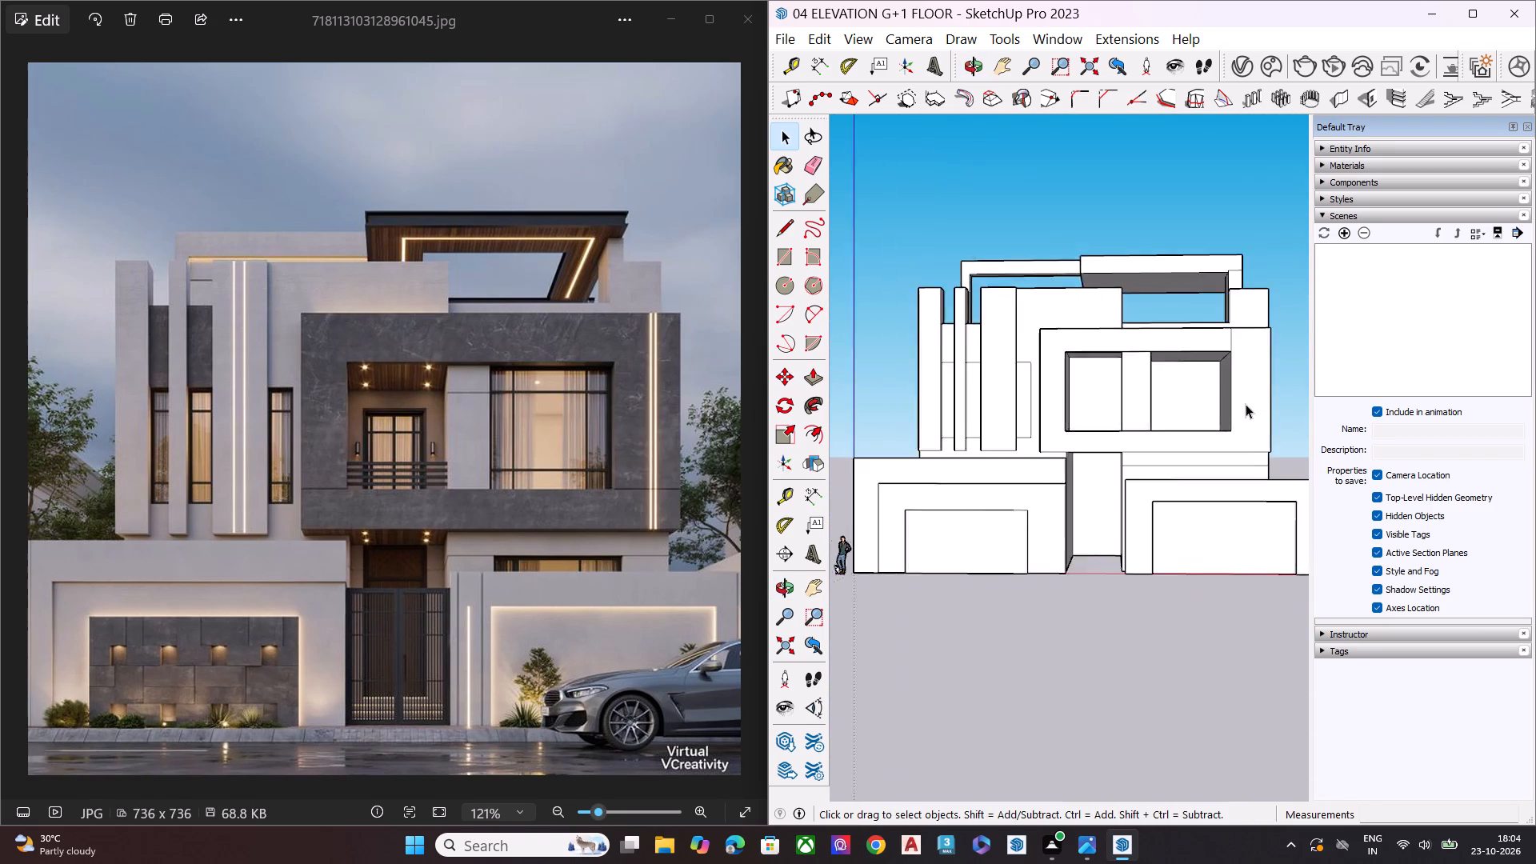
pyautogui.scroll(2, 1246, 404)
pyautogui.scroll(-1, 1094, 445)
pyautogui.scroll(1, 1076, 447)
pyautogui.scroll(-3, 1073, 447)
pyautogui.scroll(1, 1070, 448)
pyautogui.scroll(-6, 1066, 450)
pyautogui.moveTo(1146, 459); pyautogui.dragTo(1175, 454, button='middle')
pyautogui.press('space')
pyautogui.click(1229, 394)
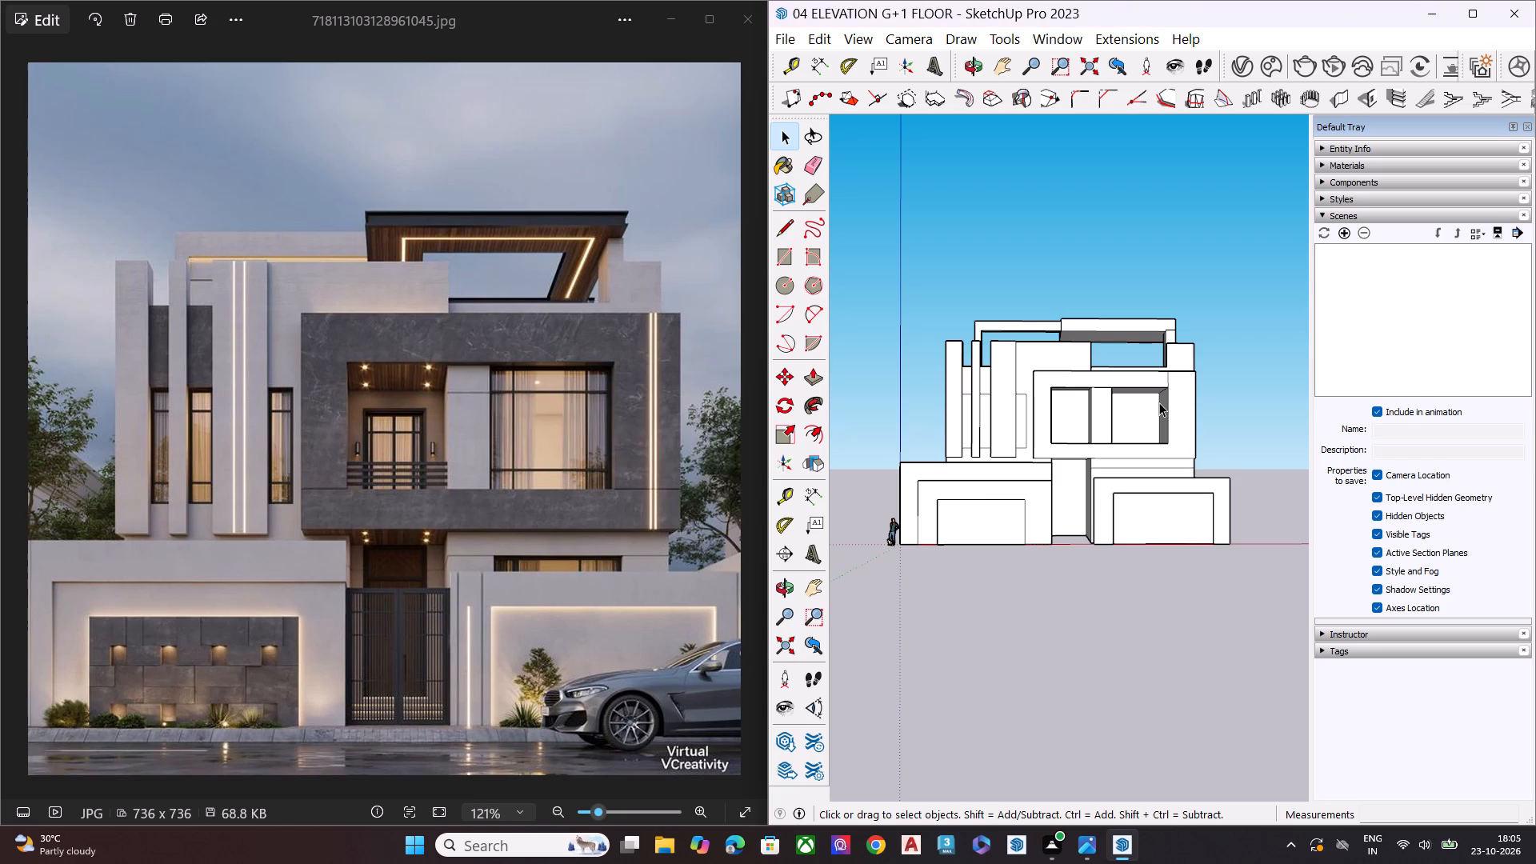
pyautogui.press('space')
# Push/Pull the window strip between the wide fin and the balcony frame inward by about 1' 3/4".
pyautogui.scroll(9, 1072, 438)
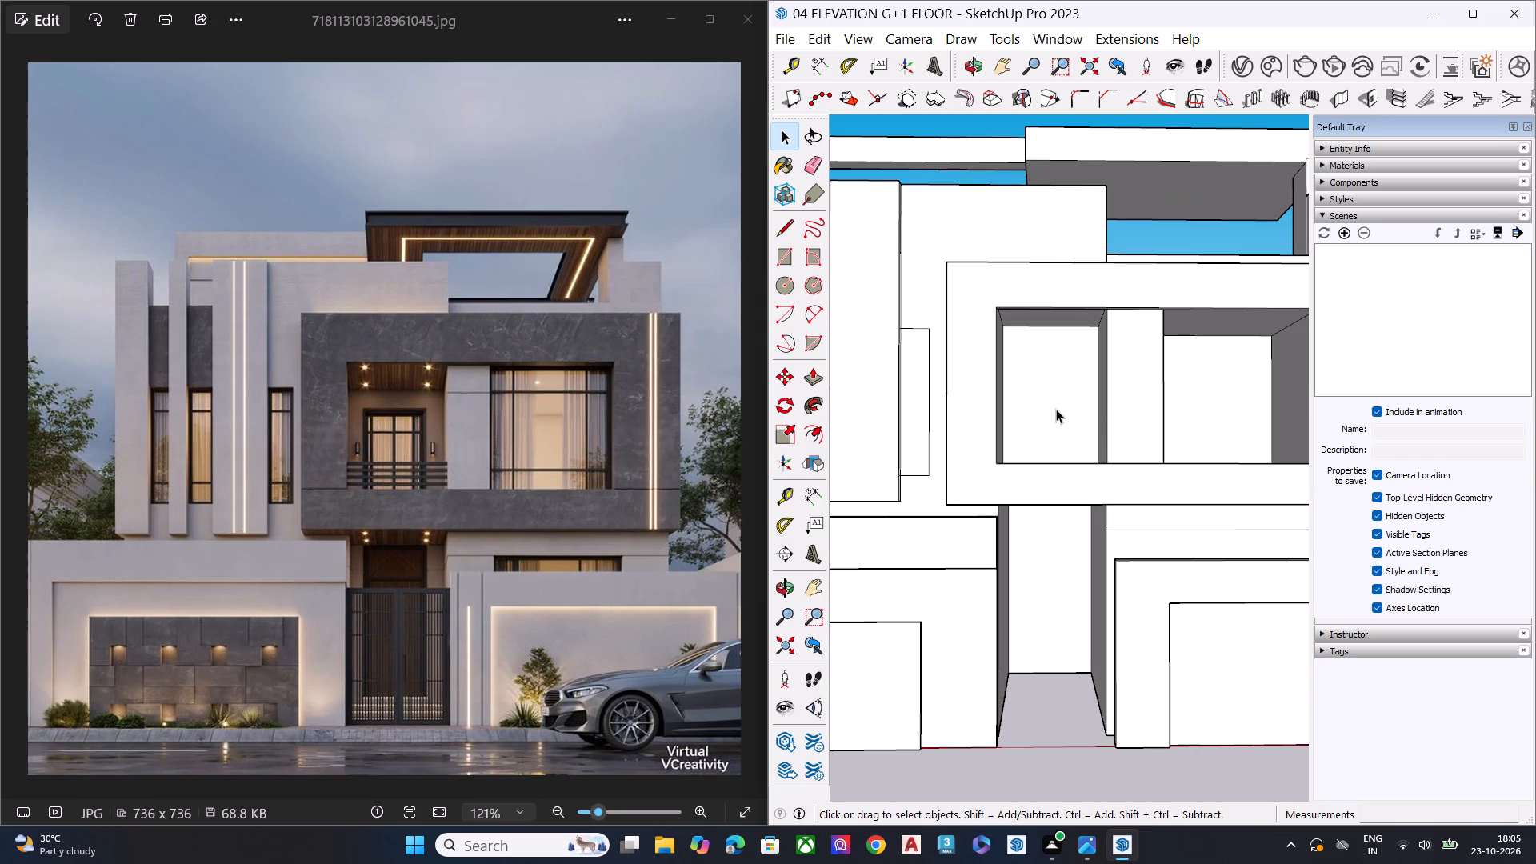
pyautogui.scroll(2, 902, 357)
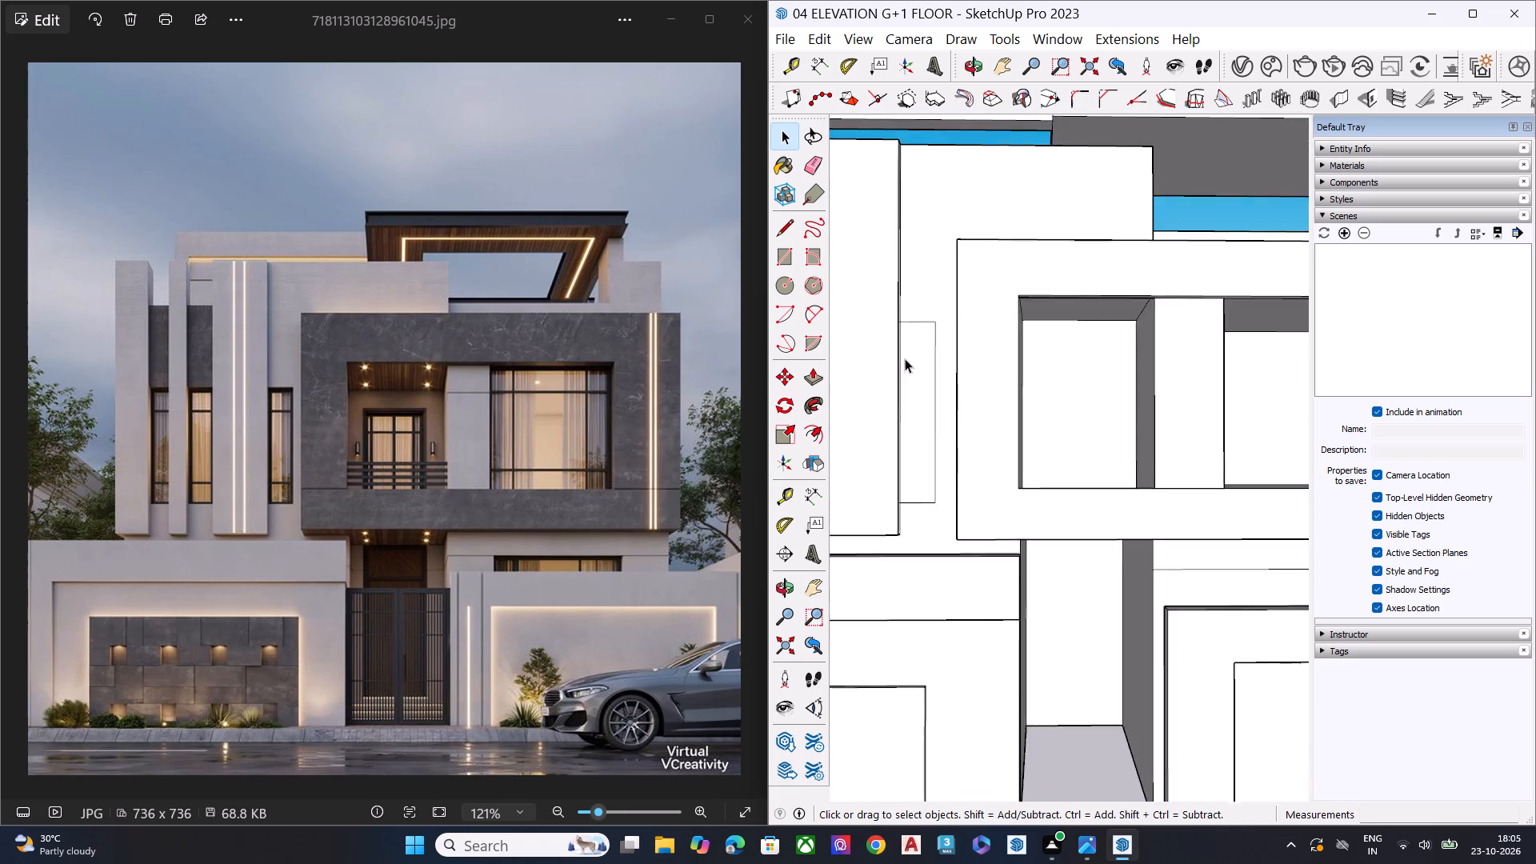
pyautogui.scroll(4, 905, 358)
pyautogui.click(916, 356)
pyautogui.press('p')
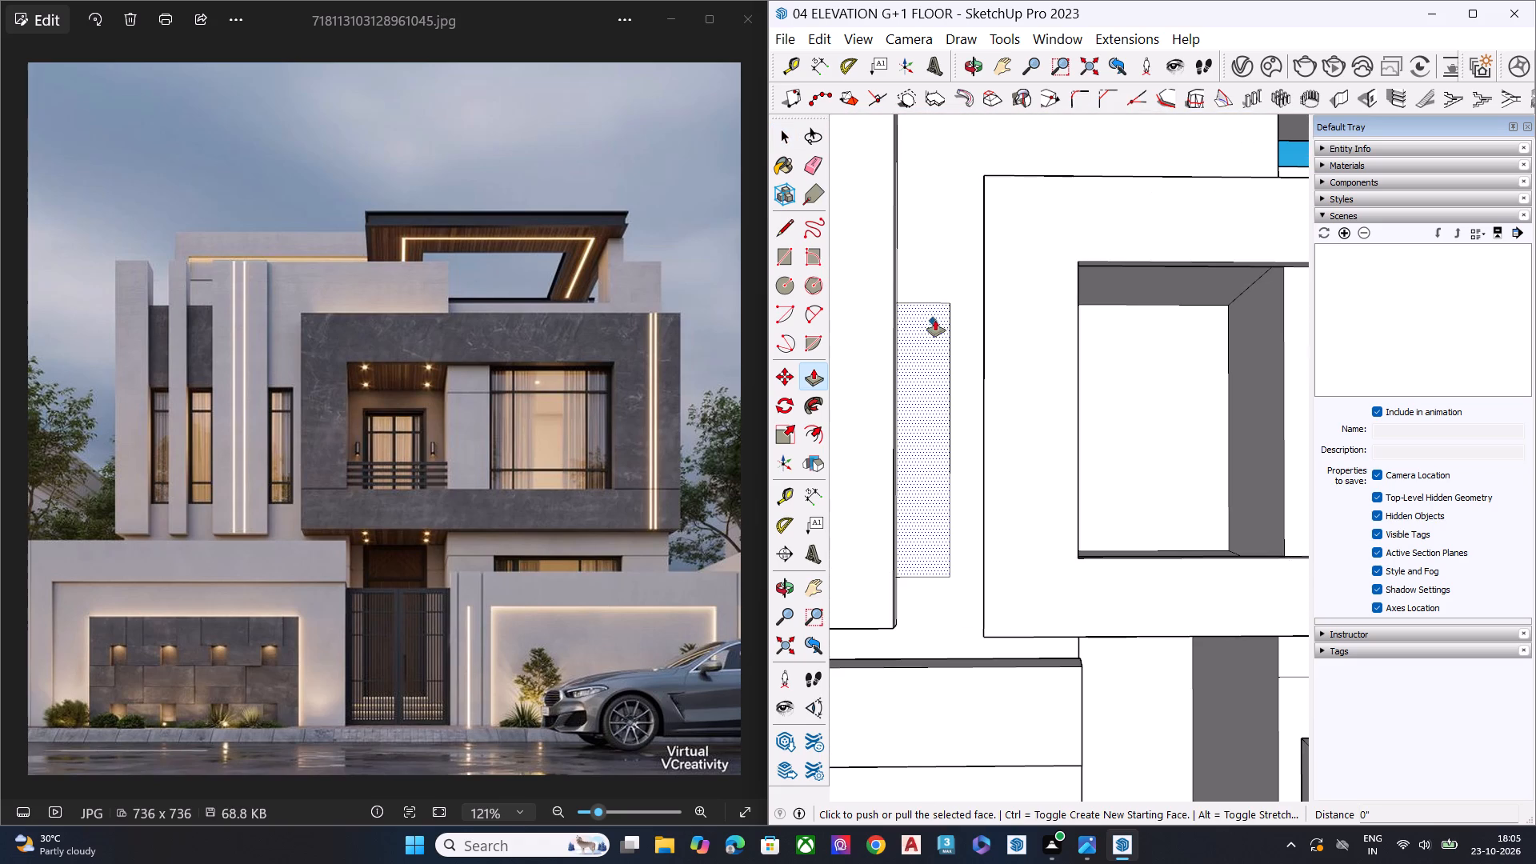
pyautogui.click(946, 305)
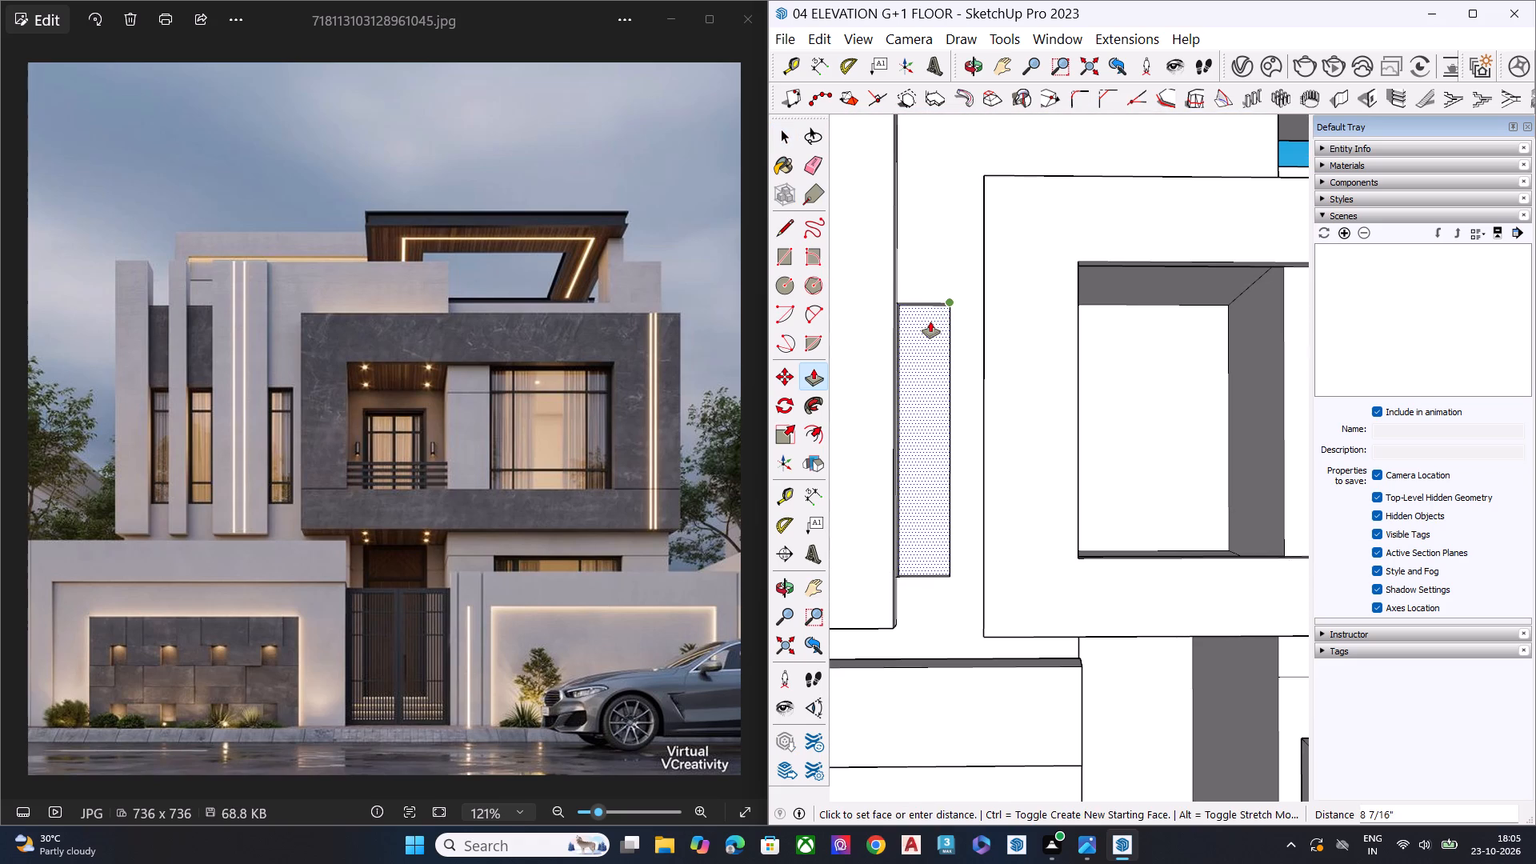
pyautogui.click(936, 318)
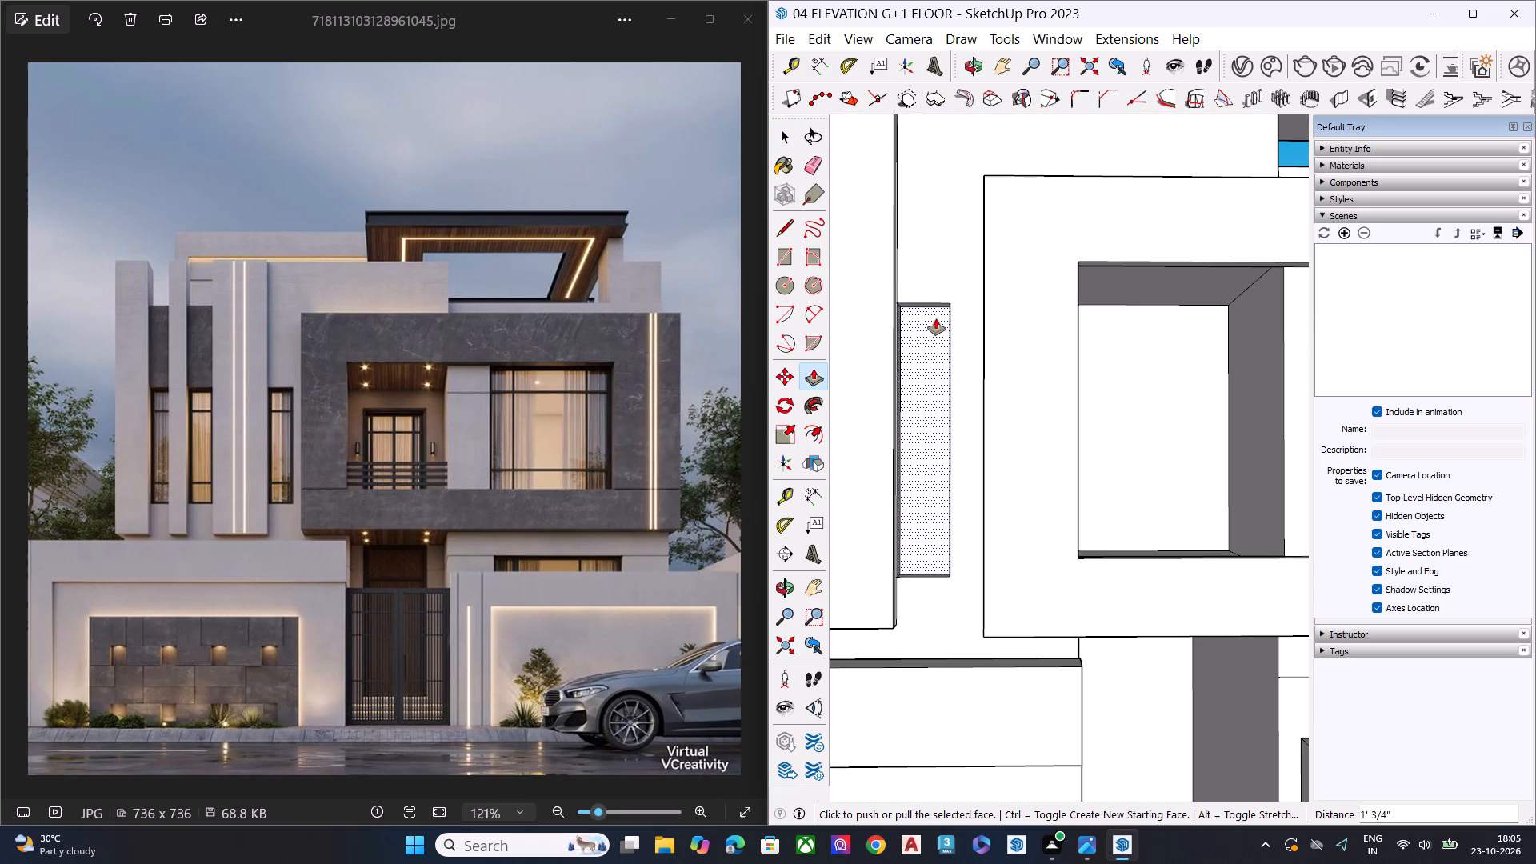
# Push/Pull the window strip between the narrow and wide fins inward about 1' 3/4", matching the first recess.
pyautogui.moveTo(962, 383); pyautogui.dragTo(1221, 298, button='middle')
pyautogui.scroll(-1, 1275, 352)
pyautogui.scroll(1, 1281, 355)
pyautogui.scroll(-3, 1304, 370)
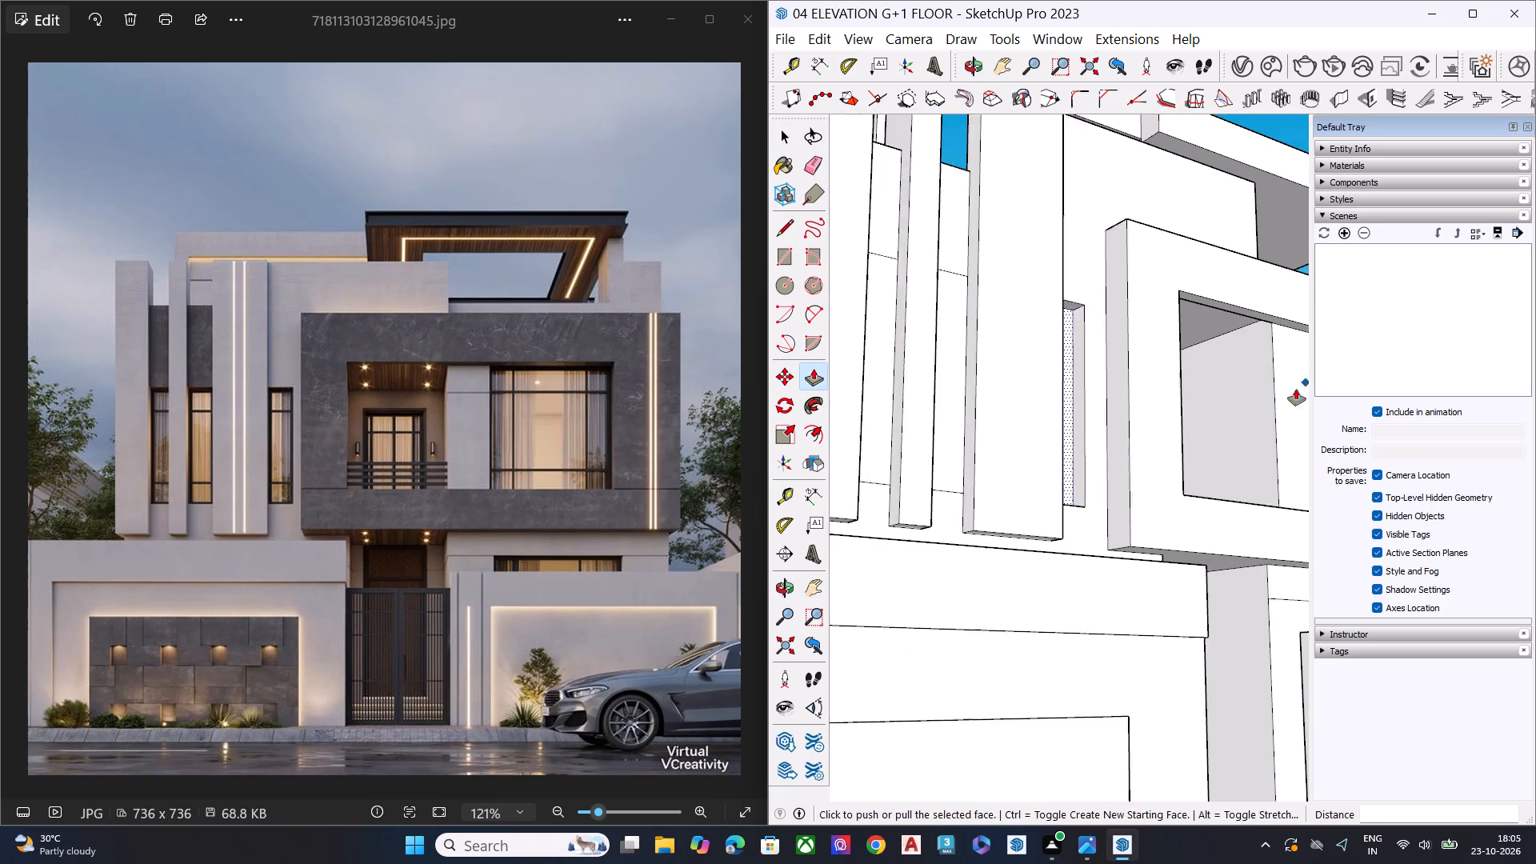
pyautogui.scroll(-1, 1296, 389)
pyautogui.press('space')
pyautogui.press('p')
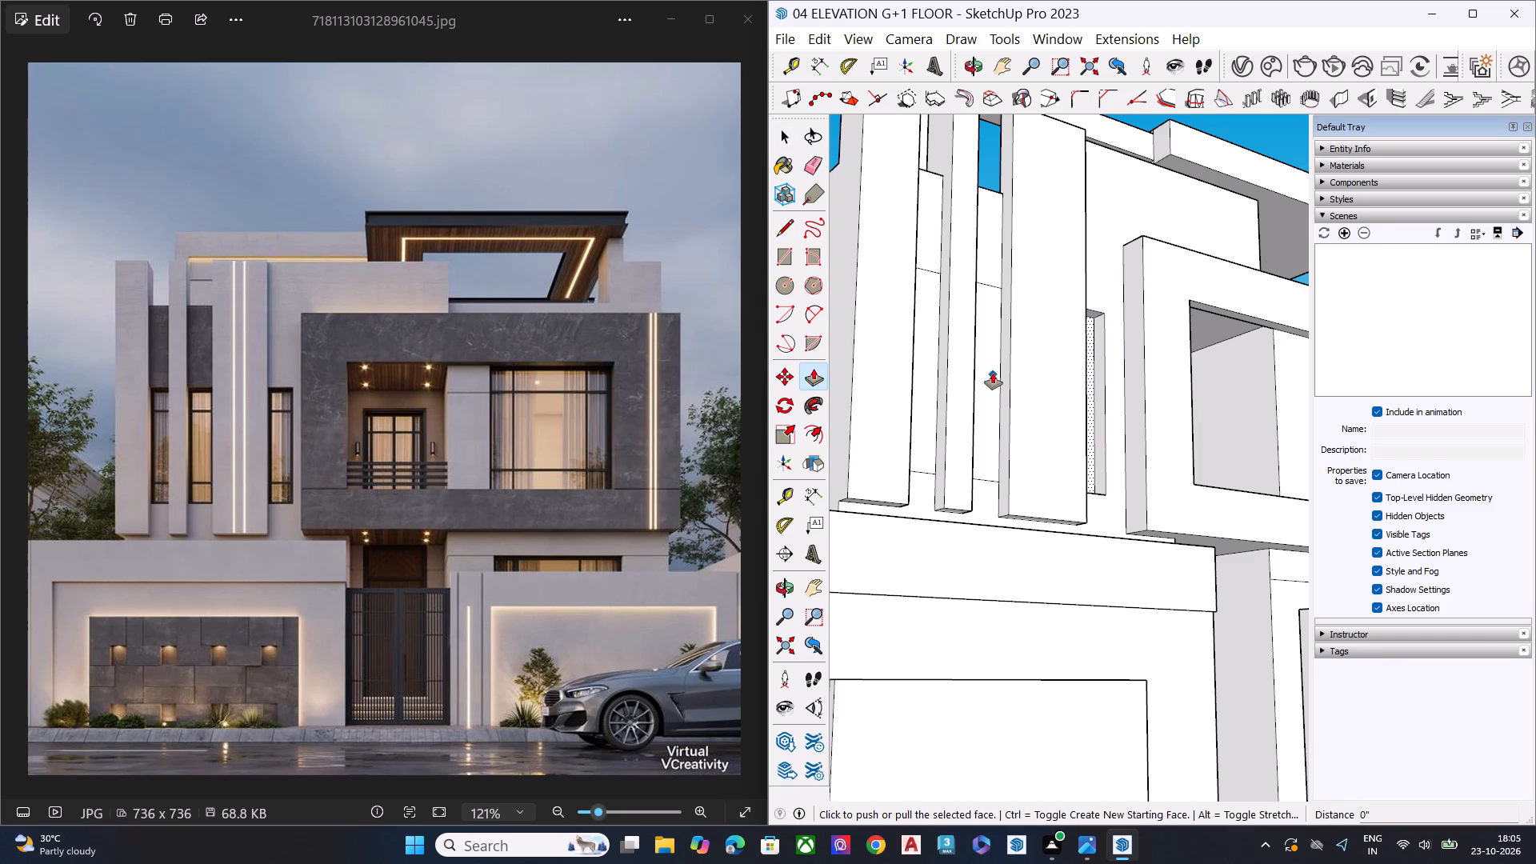
pyautogui.press('space')
pyautogui.click(990, 343)
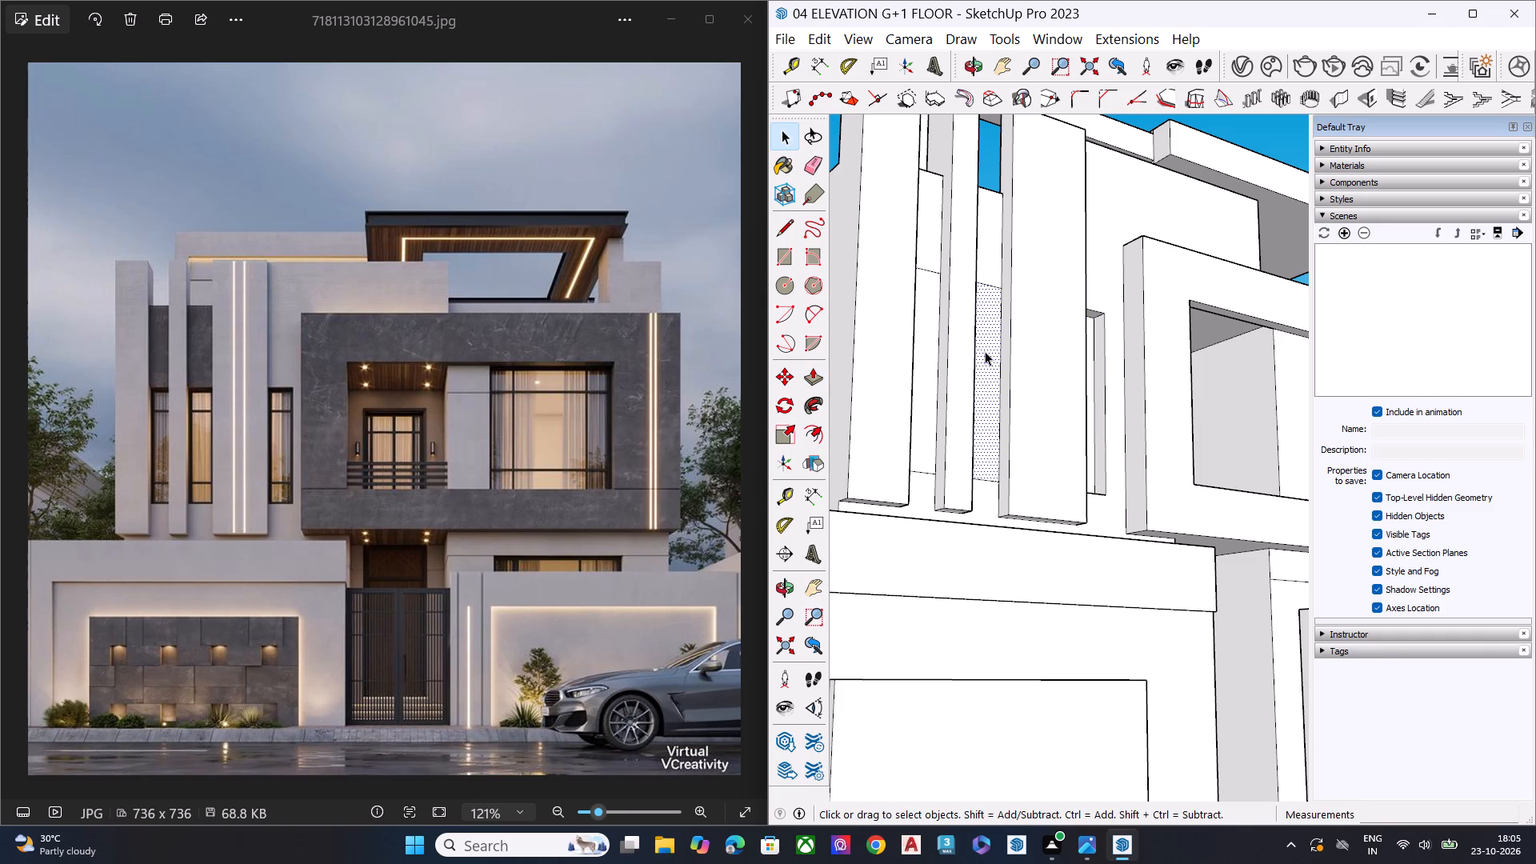
pyautogui.press('p')
pyautogui.click(996, 299)
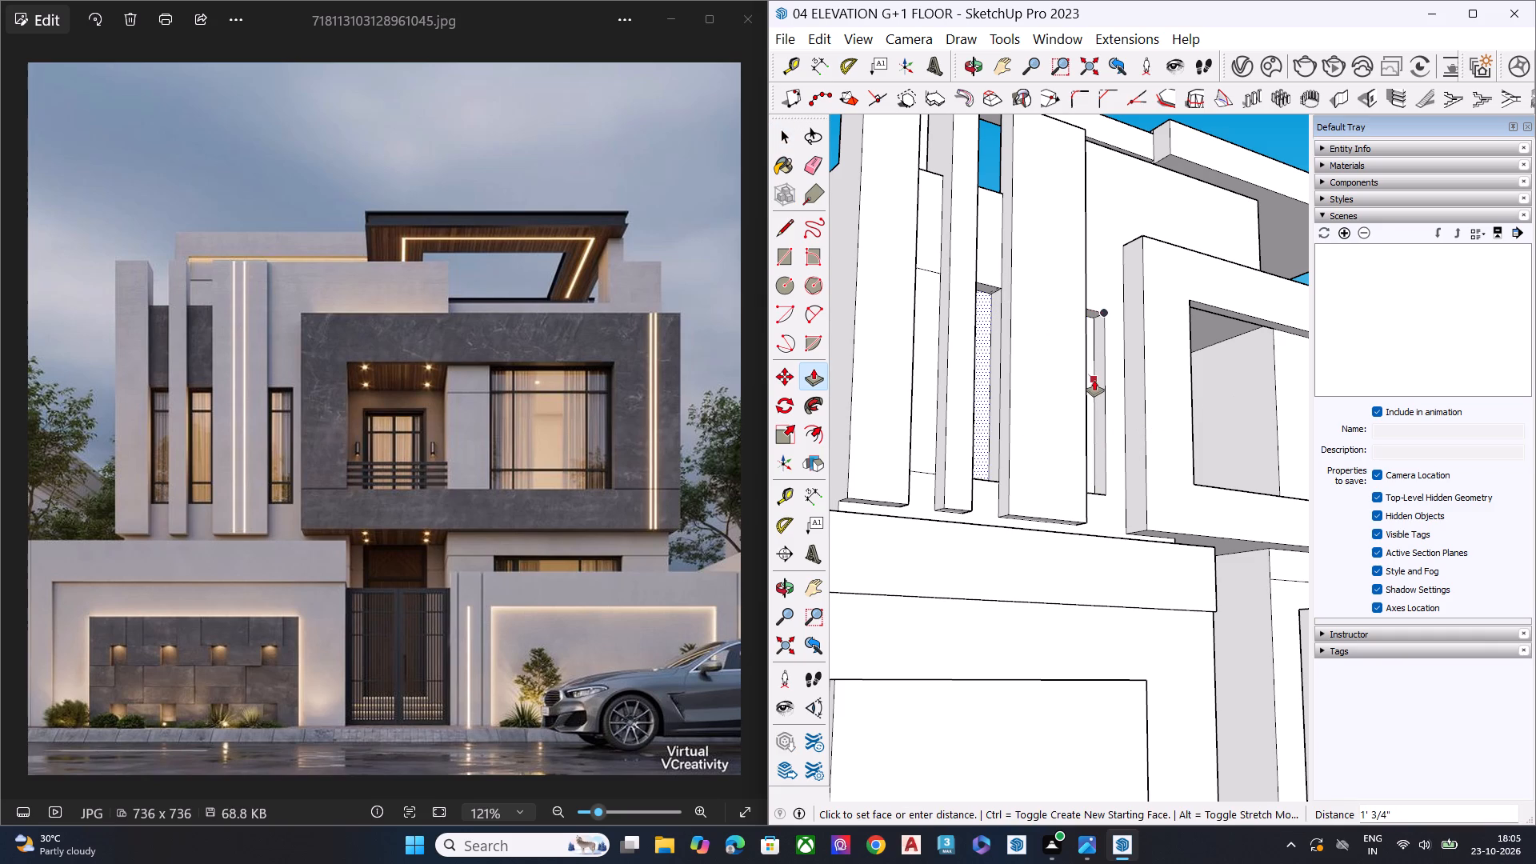
pyautogui.click(1094, 380)
pyautogui.press('space')
# Push/Pull the window strip between the outermost and narrow fins inward to the same depth as the other recesses.
pyautogui.click(931, 336)
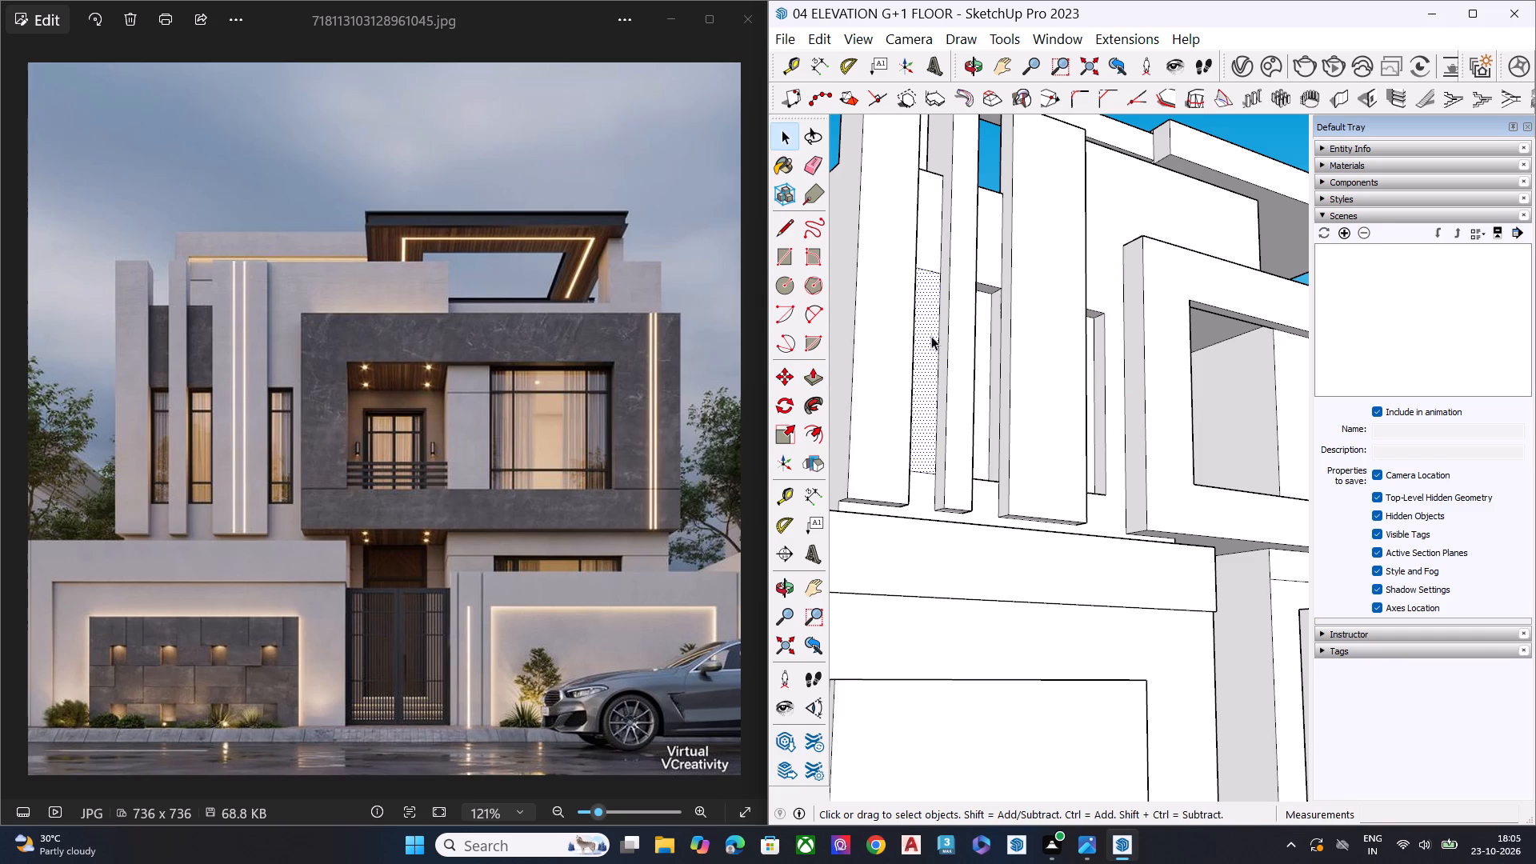
pyautogui.press('p')
pyautogui.click(936, 306)
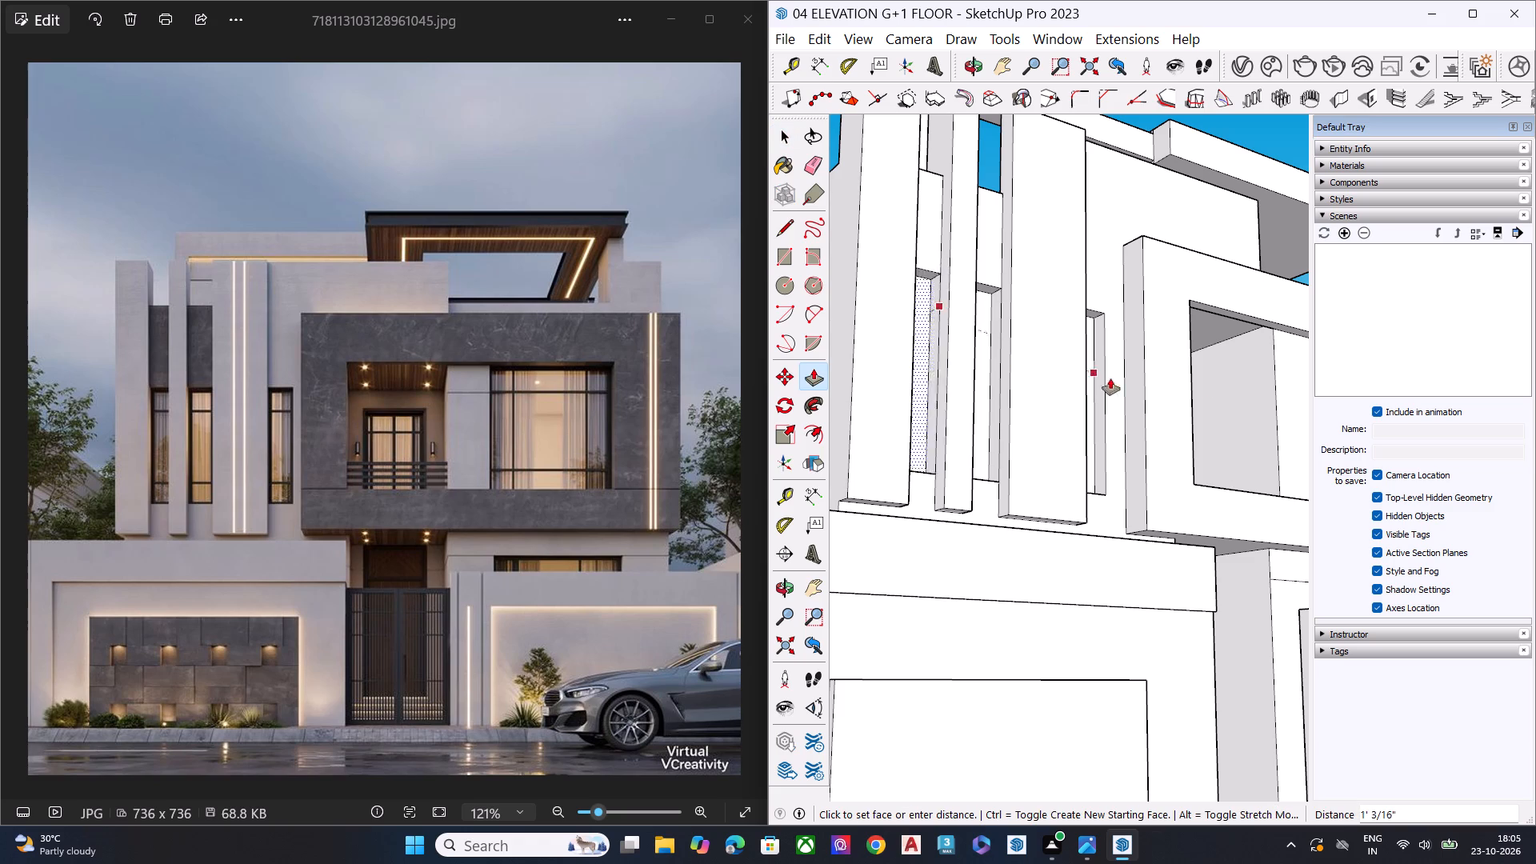
pyautogui.click(1098, 329)
pyautogui.press('space')
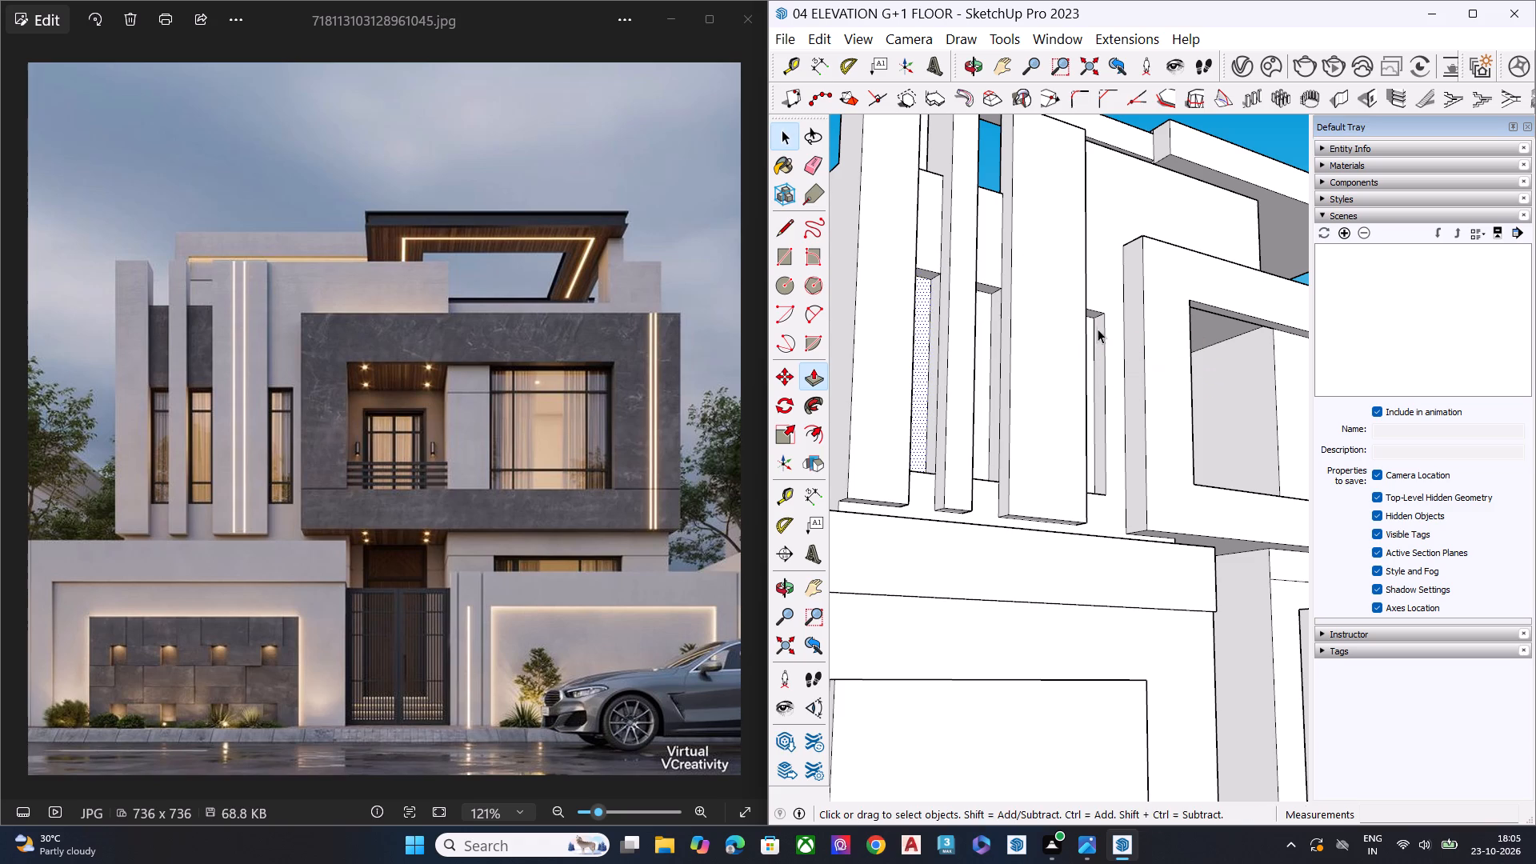
# Examine the three recessed window strips and the full front elevation against the reference photo.
pyautogui.scroll(-4, 1102, 251)
pyautogui.scroll(2, 1101, 274)
pyautogui.scroll(-2, 1101, 286)
pyautogui.moveTo(1154, 337); pyautogui.dragTo(1008, 350, button='middle')
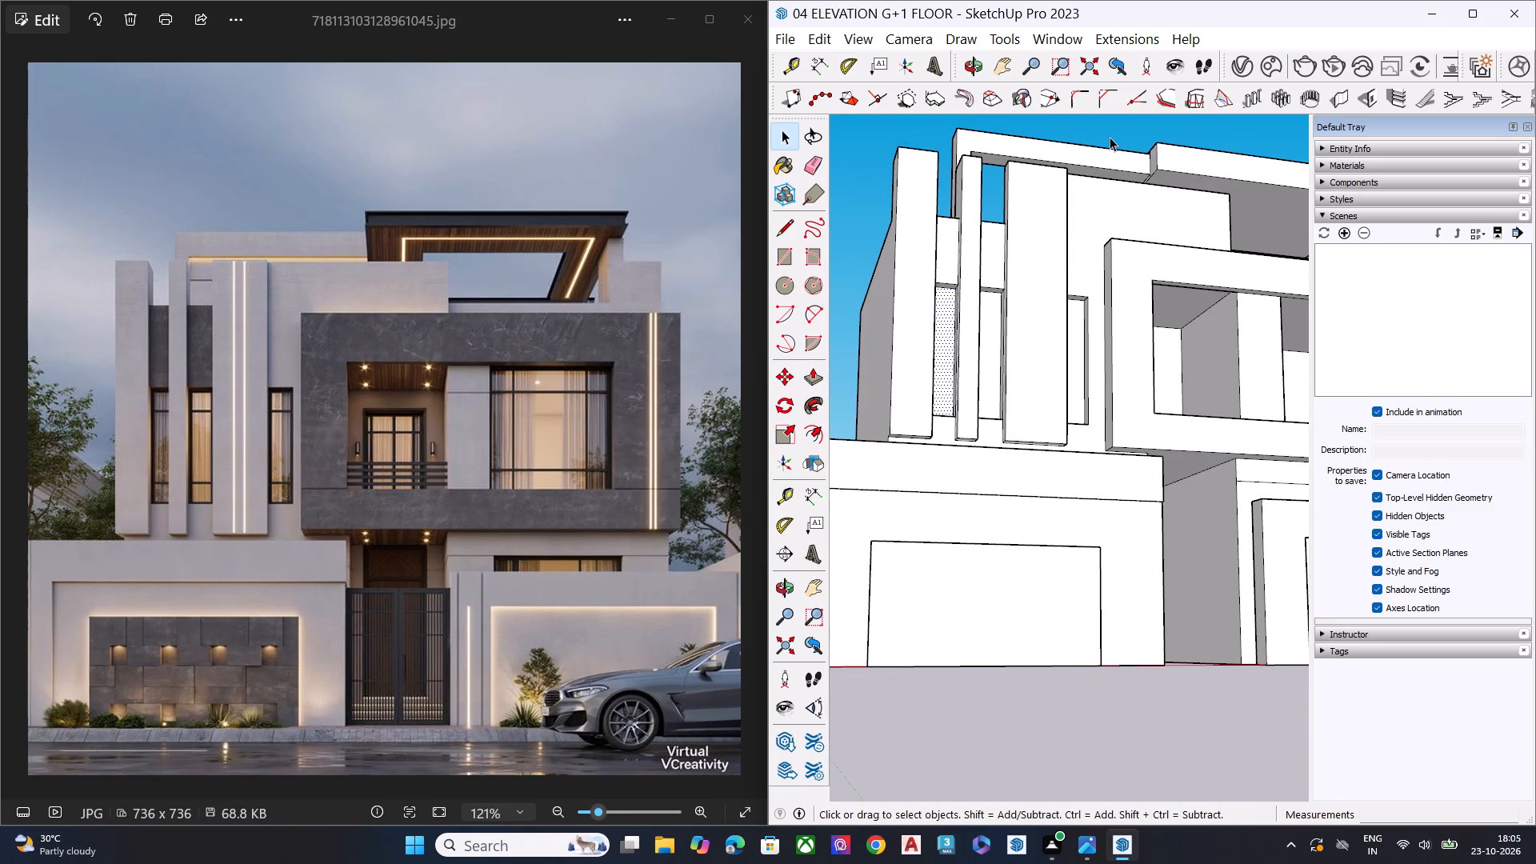
pyautogui.click(1110, 137)
pyautogui.scroll(-7, 908, 261)
pyautogui.moveTo(1104, 319); pyautogui.dragTo(994, 430, button='middle')
pyautogui.scroll(3, 1056, 302)
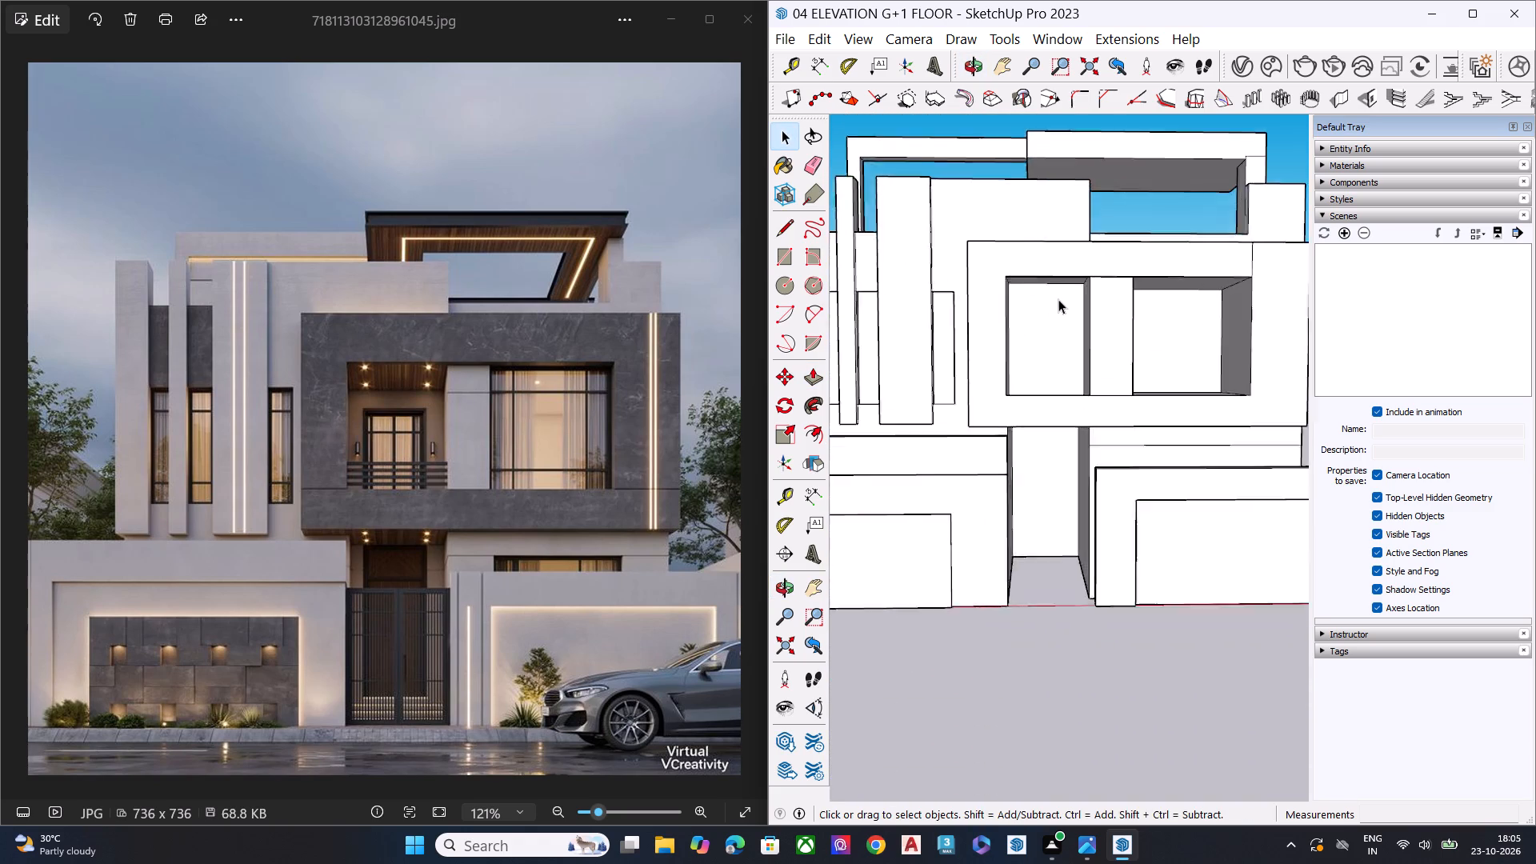
pyautogui.scroll(3, 1058, 299)
pyautogui.scroll(-7, 1058, 299)
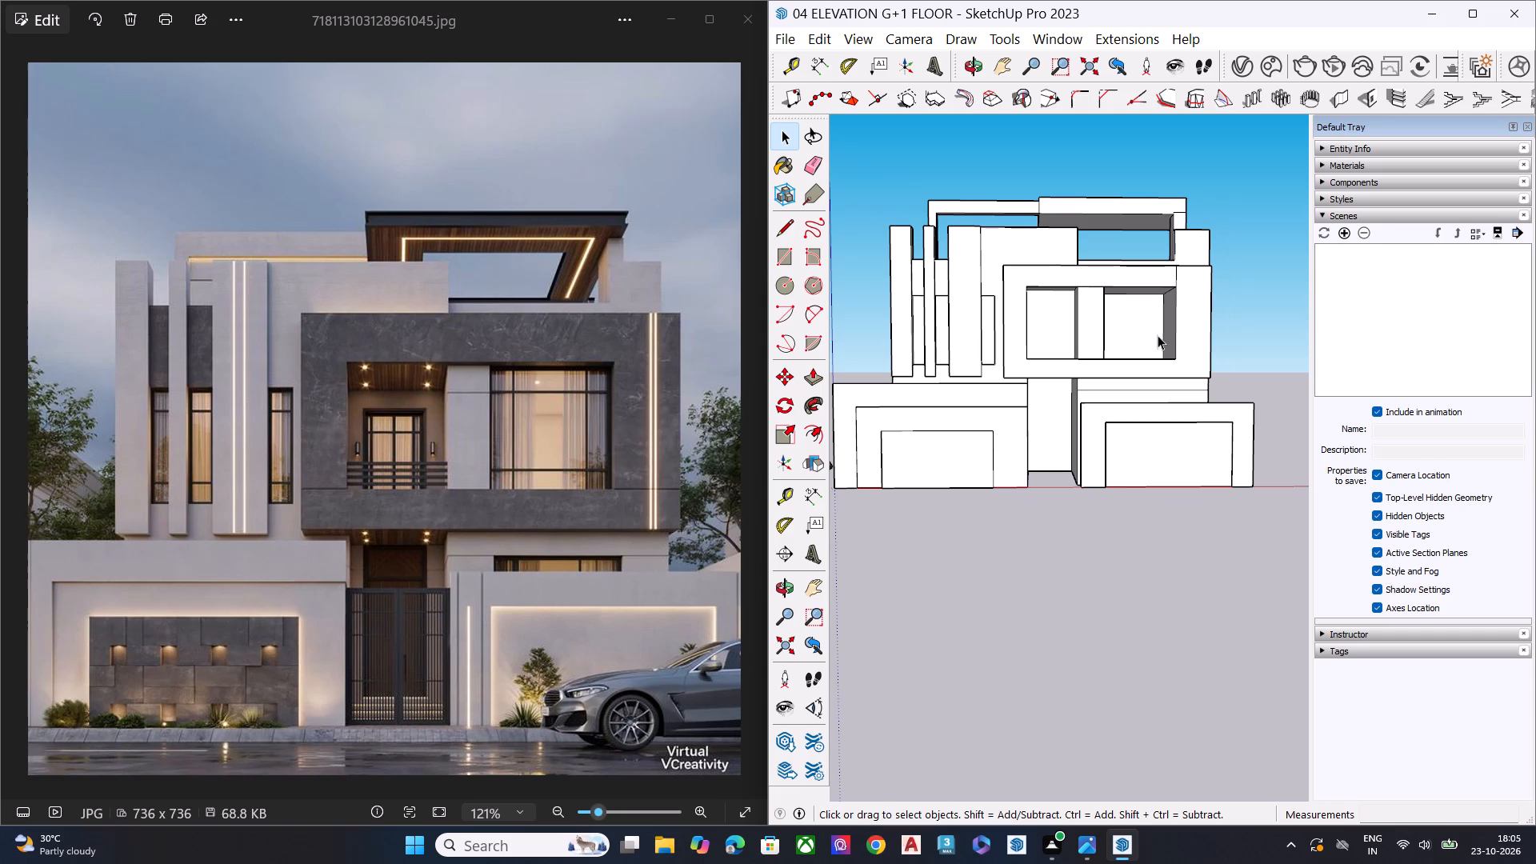
pyautogui.moveTo(1158, 335); pyautogui.dragTo(1142, 219, button='middle')
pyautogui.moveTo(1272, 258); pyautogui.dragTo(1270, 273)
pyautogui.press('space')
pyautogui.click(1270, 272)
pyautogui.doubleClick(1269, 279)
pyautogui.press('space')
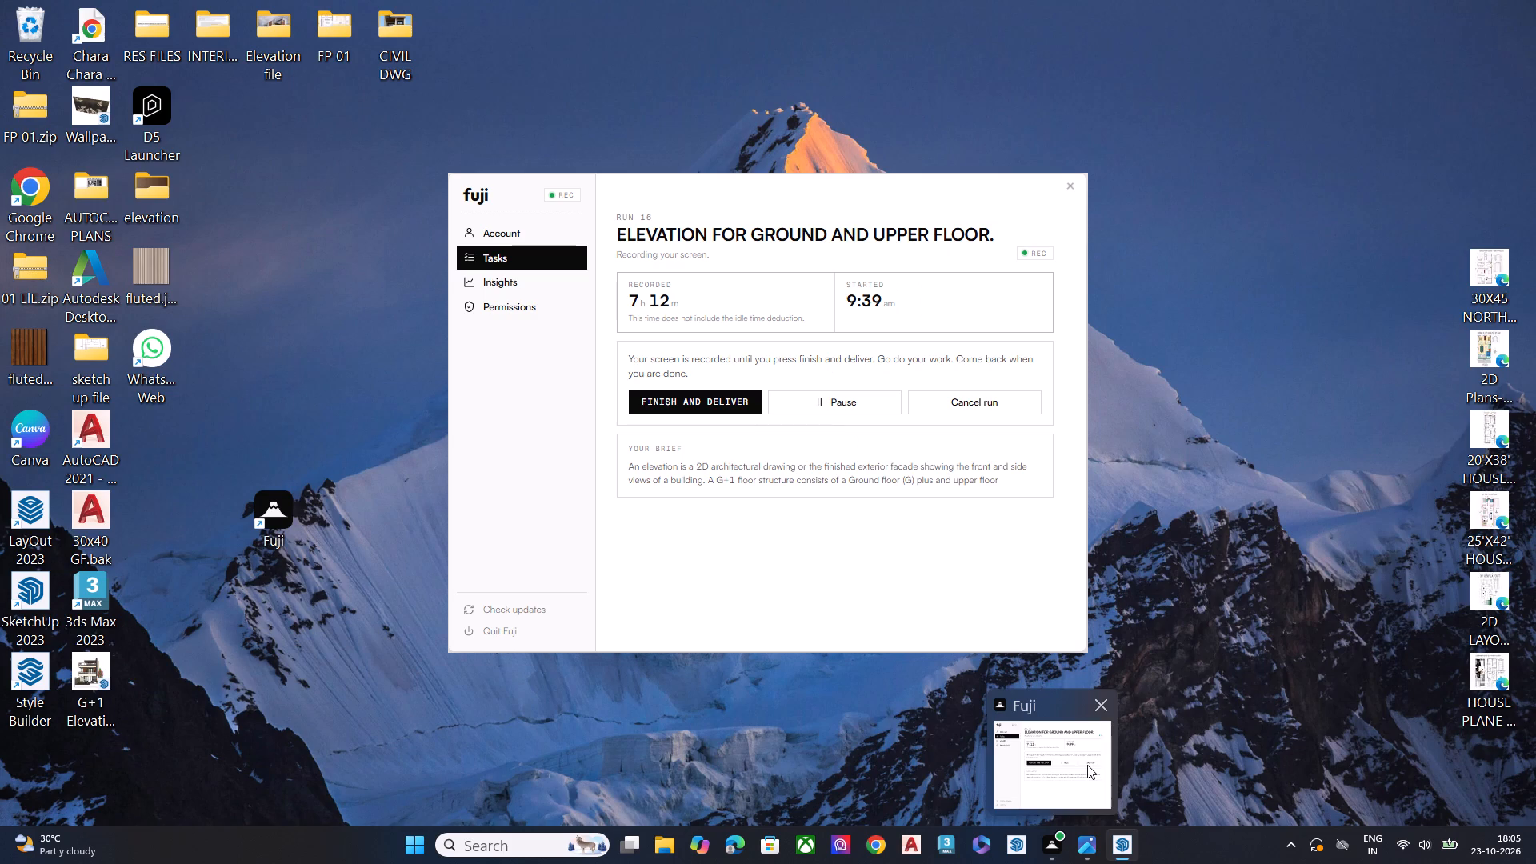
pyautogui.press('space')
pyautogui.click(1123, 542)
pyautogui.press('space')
# Examine the balcony frame, its underside and the roof canopy from below and from the side.
pyautogui.moveTo(1114, 445); pyautogui.dragTo(1148, 366, button='middle')
pyautogui.scroll(3, 1037, 346)
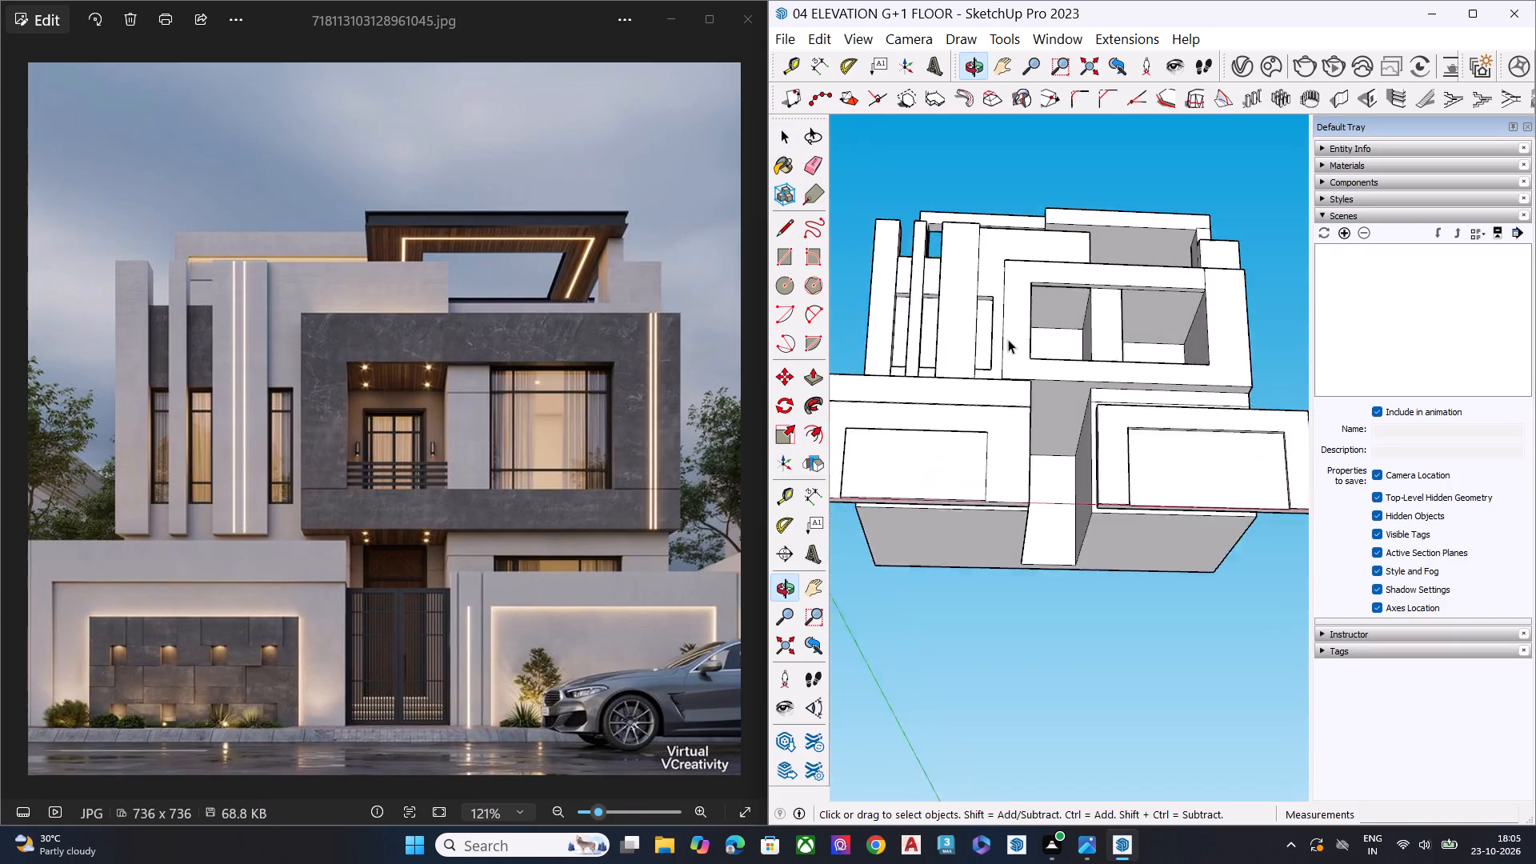
pyautogui.scroll(5, 1008, 339)
pyautogui.press('space')
pyautogui.scroll(-9, 1003, 342)
pyautogui.scroll(2, 1136, 354)
pyautogui.scroll(-1, 1189, 323)
pyautogui.moveTo(1178, 324); pyautogui.dragTo(980, 318, button='middle')
pyautogui.scroll(1, 985, 318)
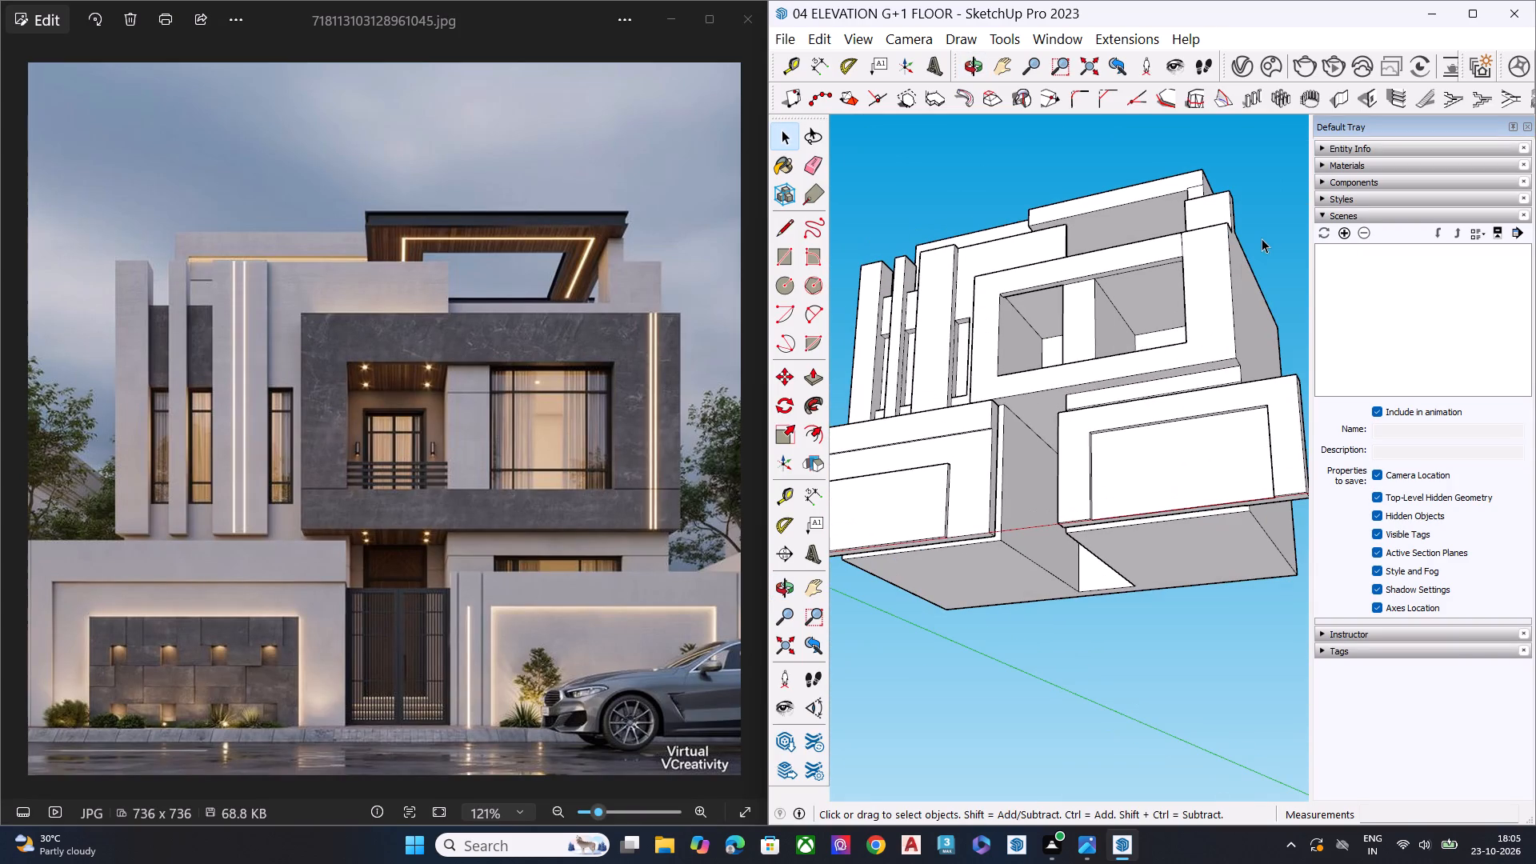
pyautogui.tripleClick(1271, 232)
pyautogui.press('space')
pyautogui.click(1273, 232)
pyautogui.press('space')
pyautogui.scroll(1, 1170, 318)
pyautogui.moveTo(1170, 318); pyautogui.dragTo(1066, 410, button='middle')
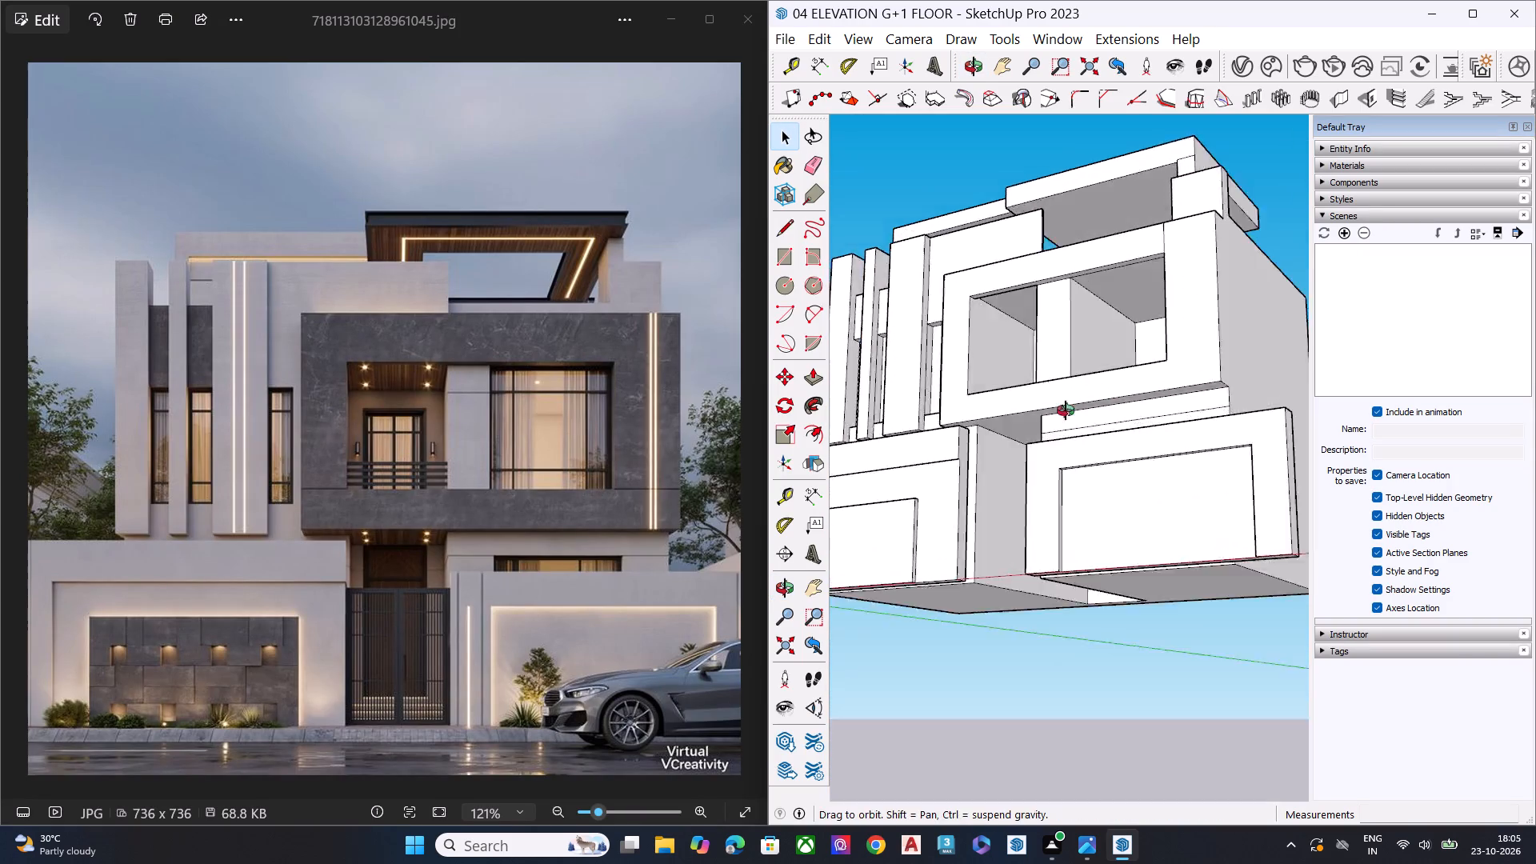
# Examine the balcony frame's two openings, central pier and inner depth from the side, from below and from the front.
pyautogui.moveTo(1066, 410); pyautogui.dragTo(908, 552, button='middle')
pyautogui.scroll(7, 1121, 288)
pyautogui.scroll(-1, 1114, 290)
pyautogui.scroll(1, 1114, 290)
pyautogui.moveTo(1137, 278); pyautogui.dragTo(1031, 295, button='middle')
pyautogui.scroll(10, 1061, 270)
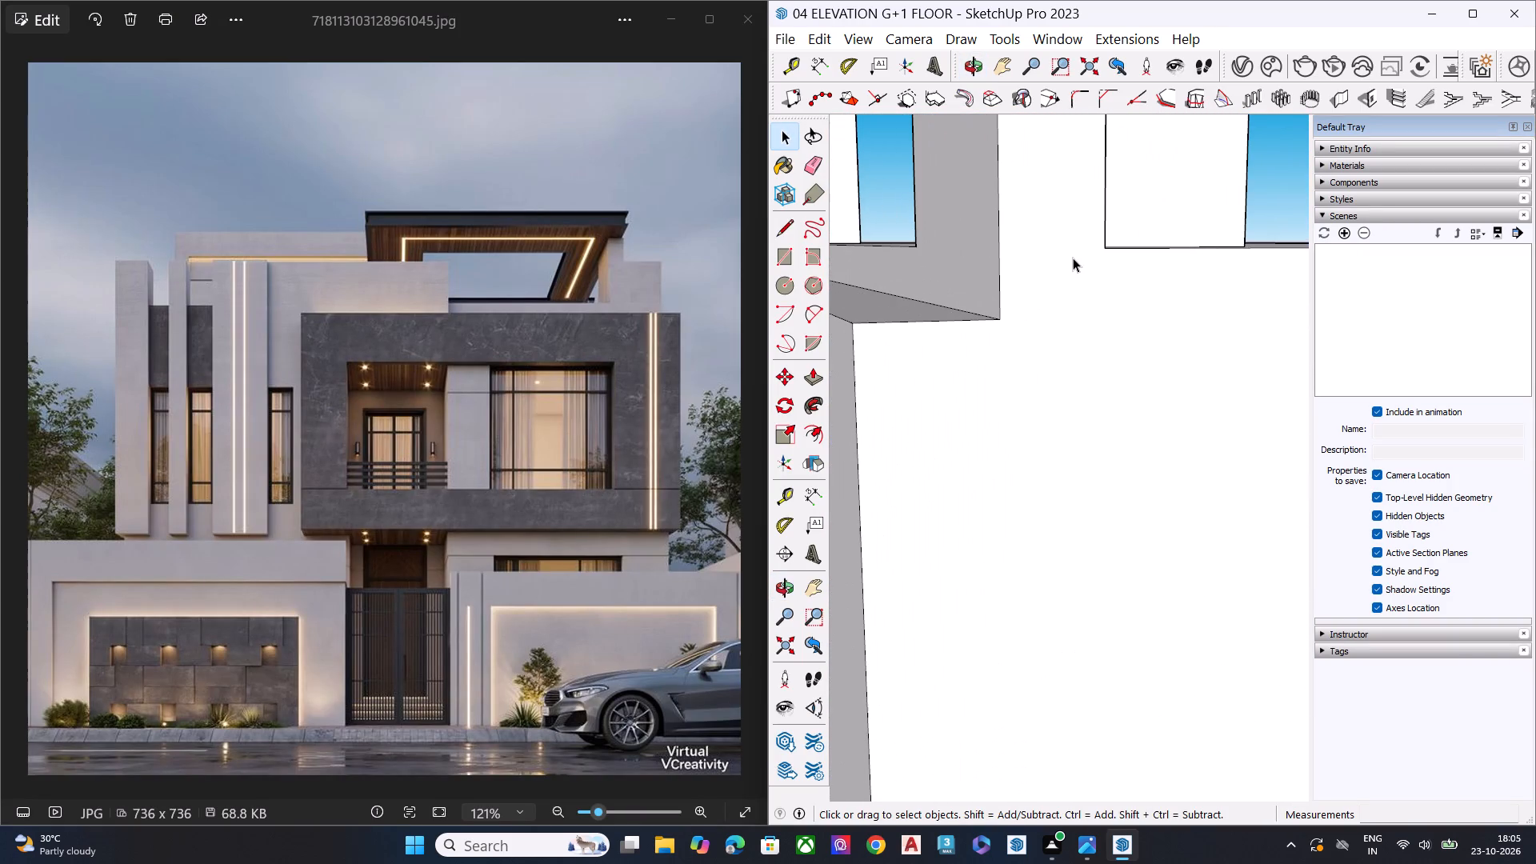
pyautogui.scroll(-3, 1082, 252)
pyautogui.scroll(1, 1083, 250)
pyautogui.scroll(-5, 1083, 250)
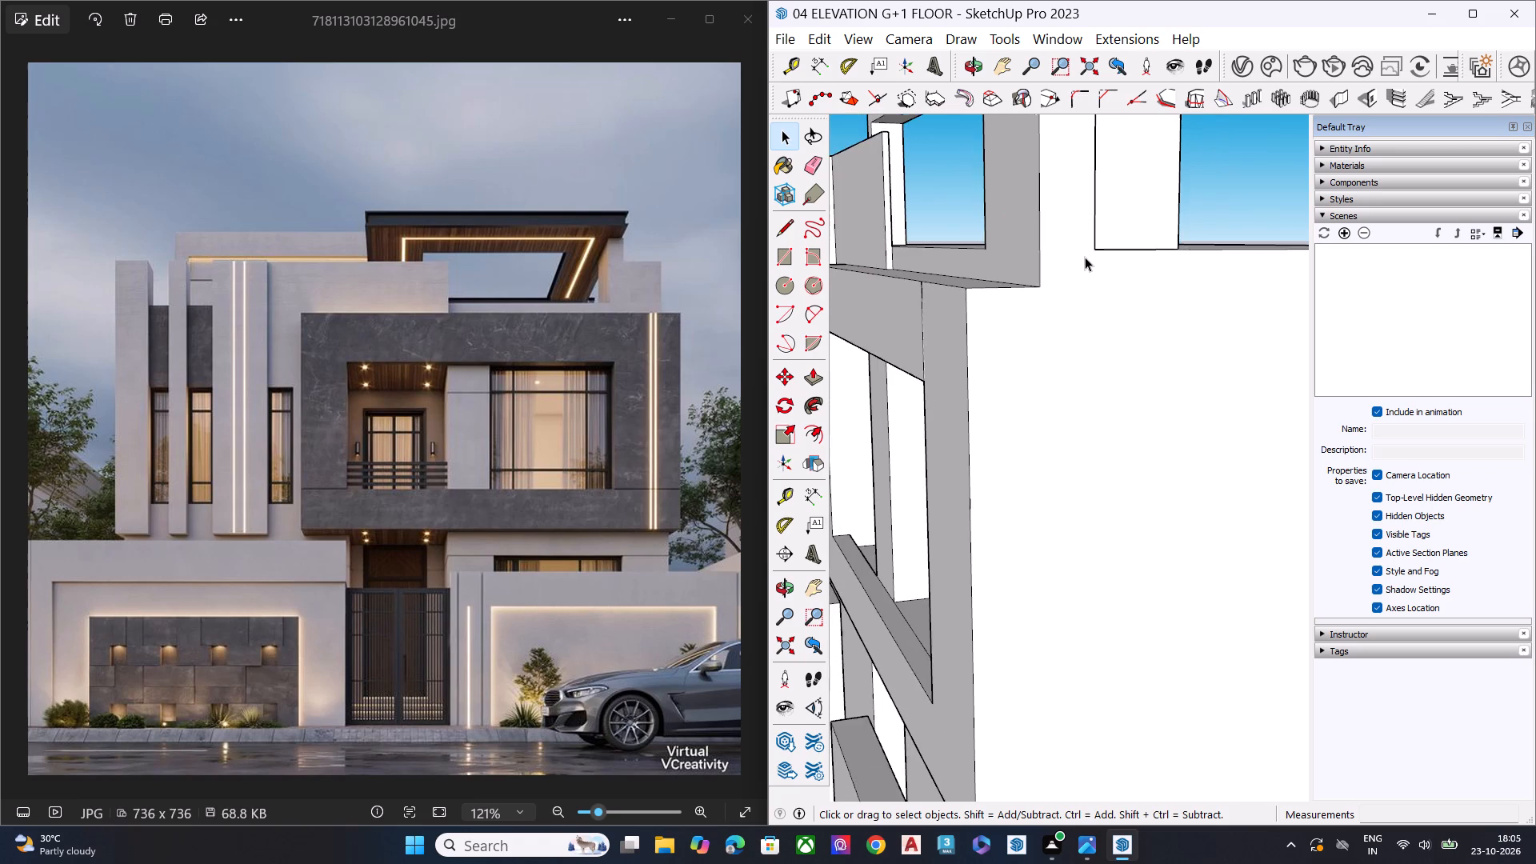
pyautogui.scroll(-7, 1082, 276)
pyautogui.moveTo(974, 298); pyautogui.dragTo(1009, 245, button='middle')
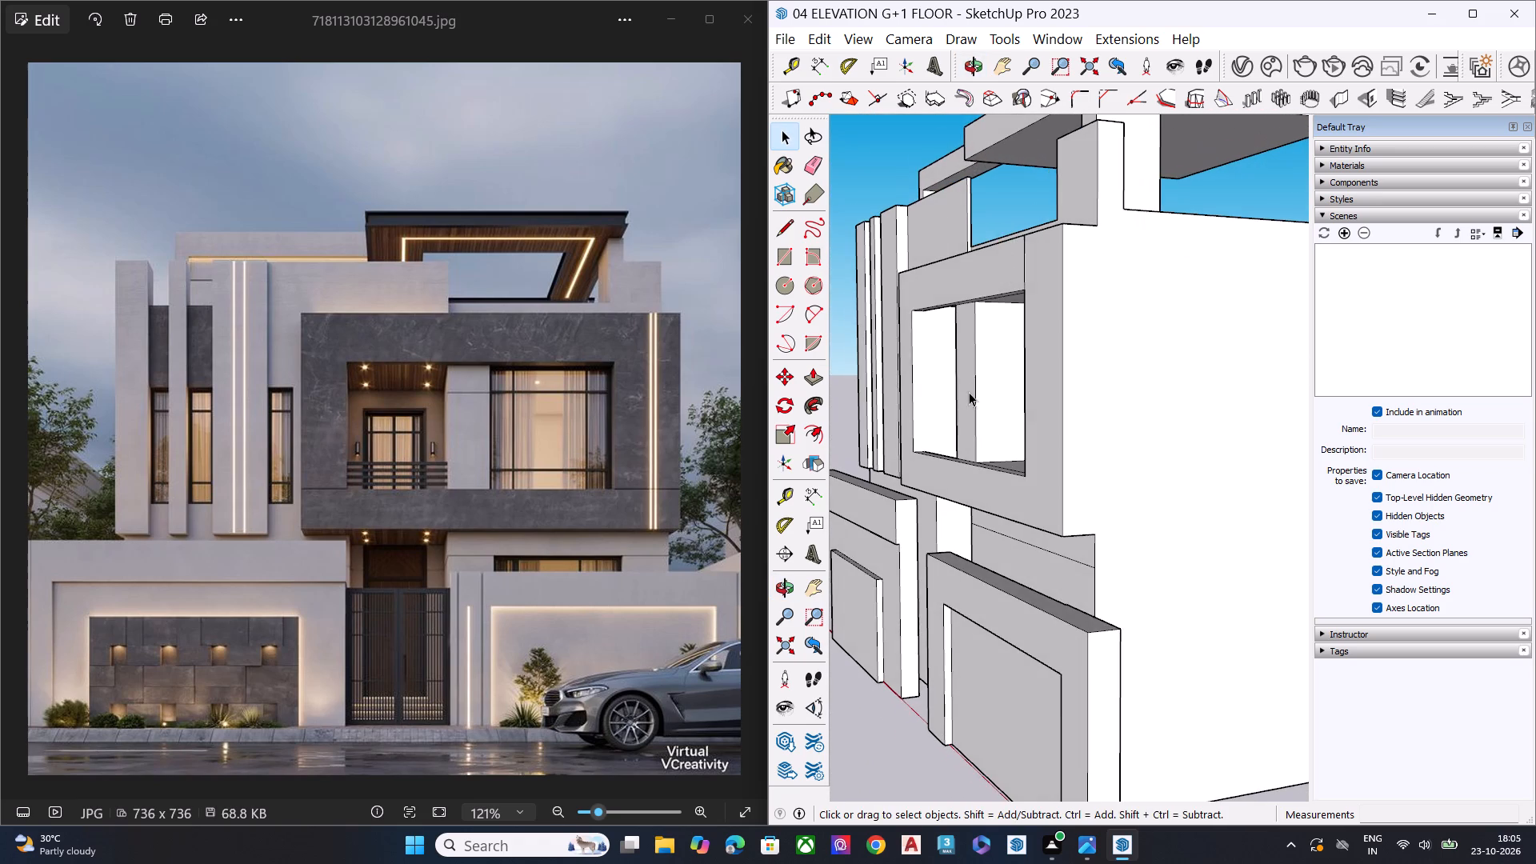
pyautogui.scroll(8, 970, 398)
pyautogui.moveTo(978, 470); pyautogui.dragTo(992, 628, button='middle')
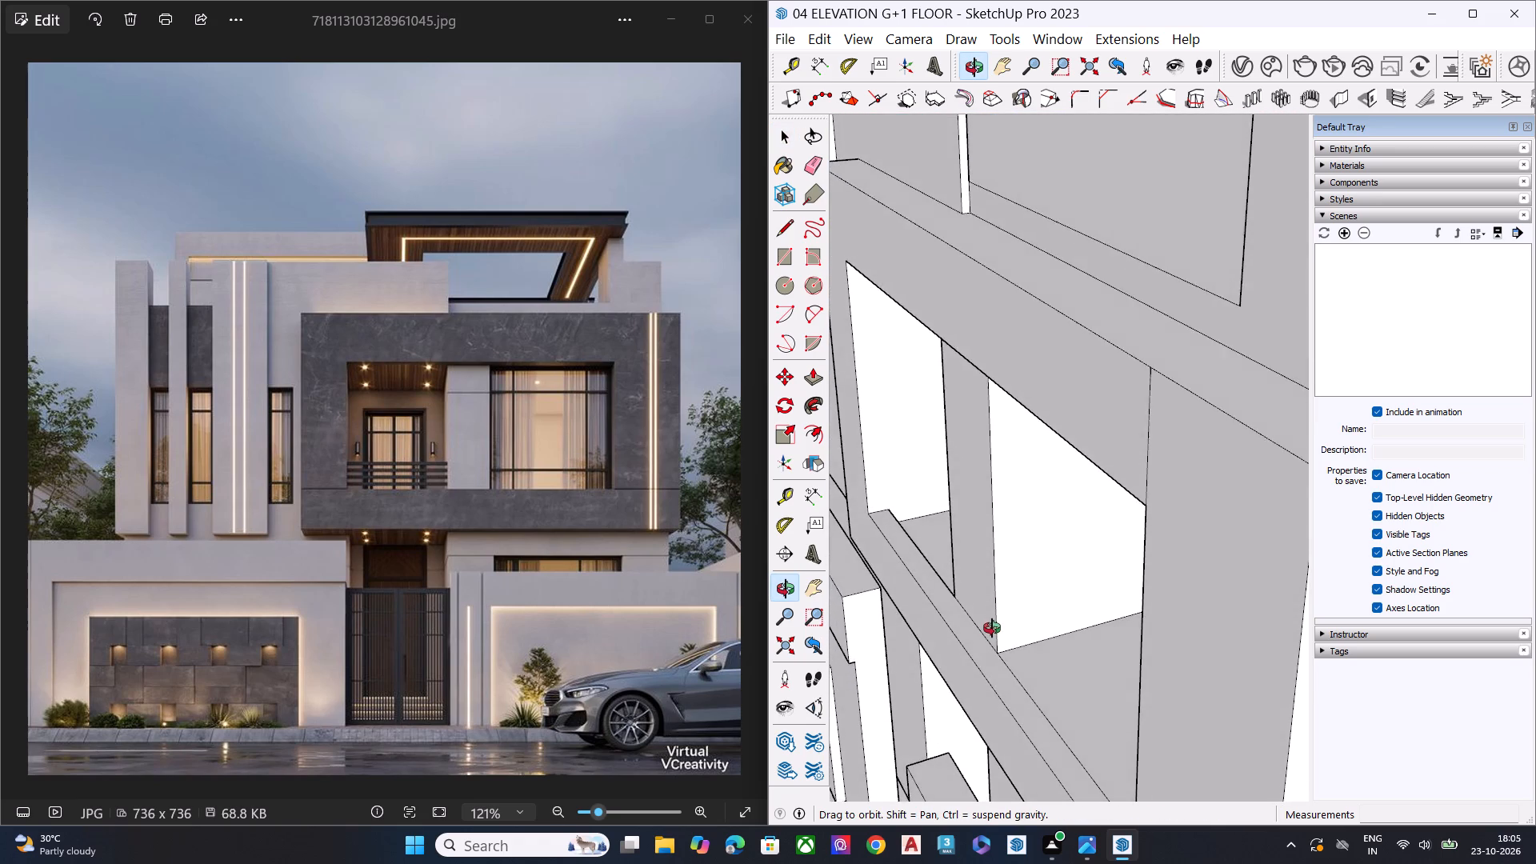
pyautogui.moveTo(992, 628); pyautogui.dragTo(1140, 494, button='middle')
pyautogui.press('space')
pyautogui.scroll(-3, 1082, 399)
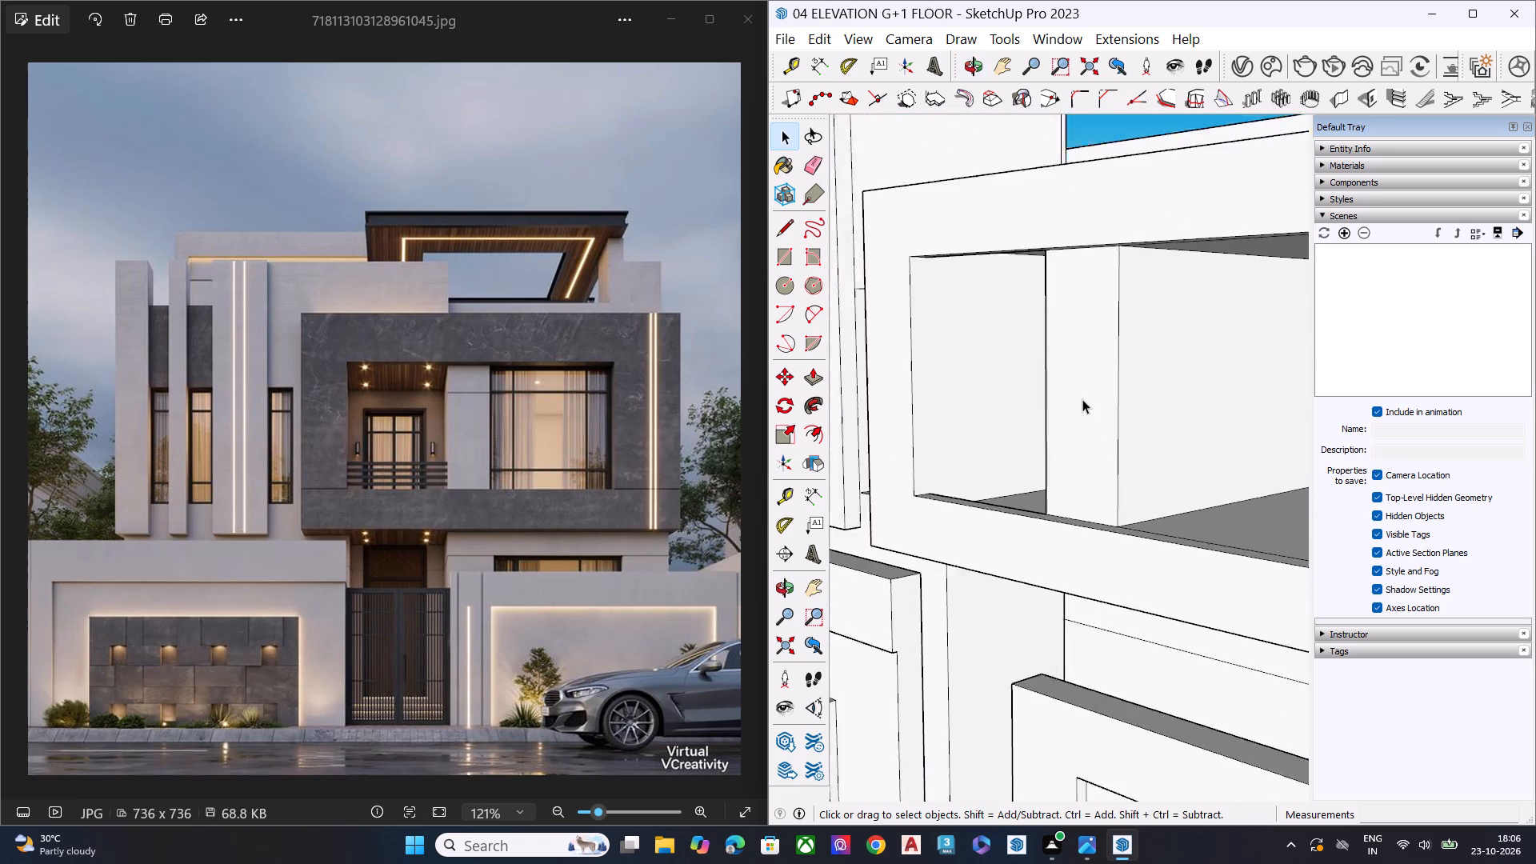
pyautogui.scroll(-3, 1082, 399)
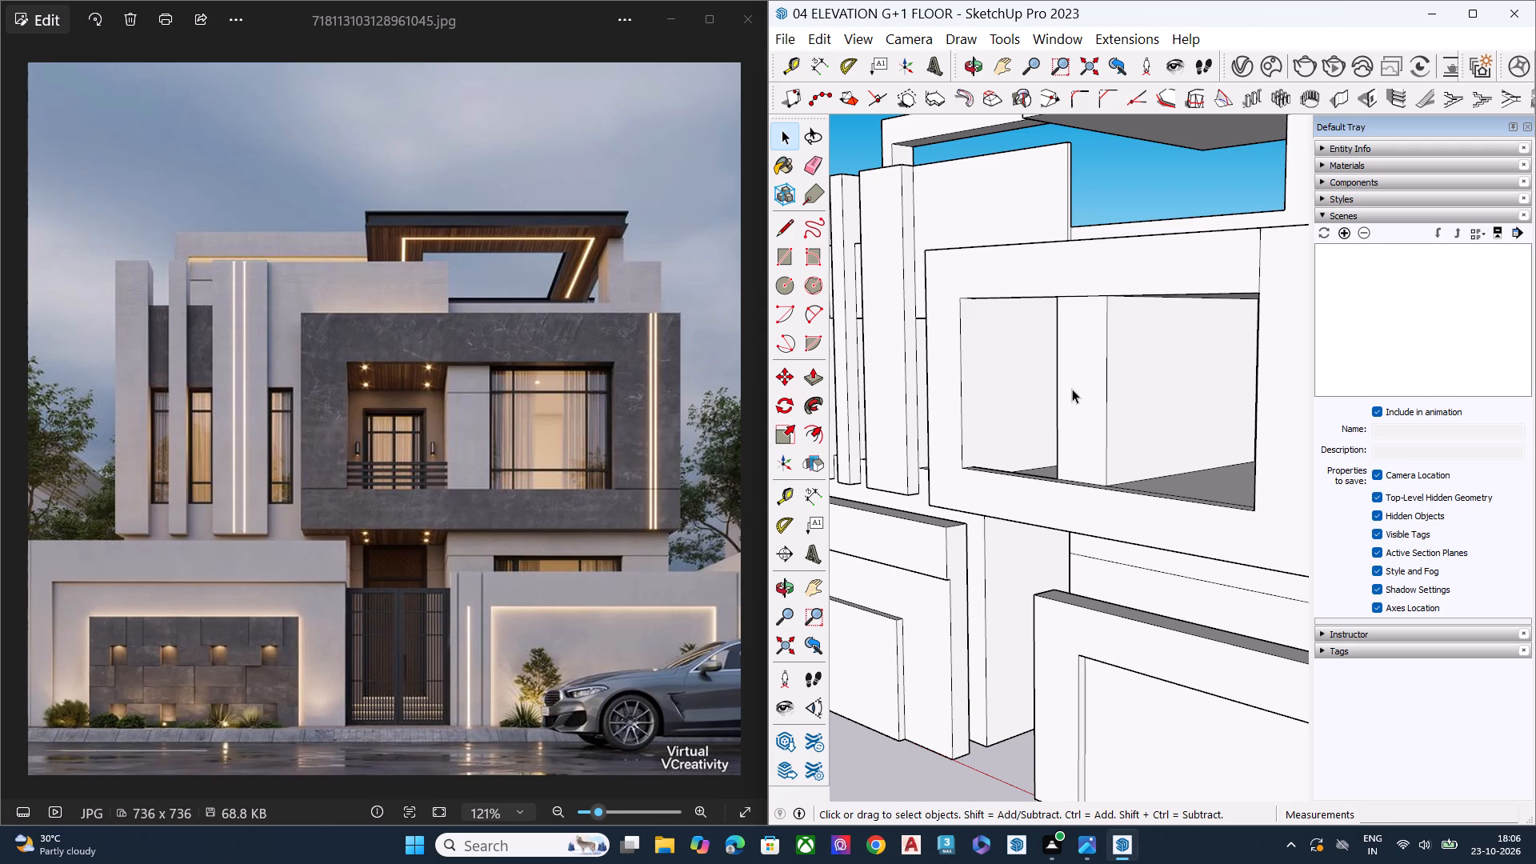
pyautogui.scroll(-8, 1051, 390)
pyautogui.moveTo(1092, 374); pyautogui.dragTo(1119, 285, button='middle')
pyautogui.scroll(3, 1114, 333)
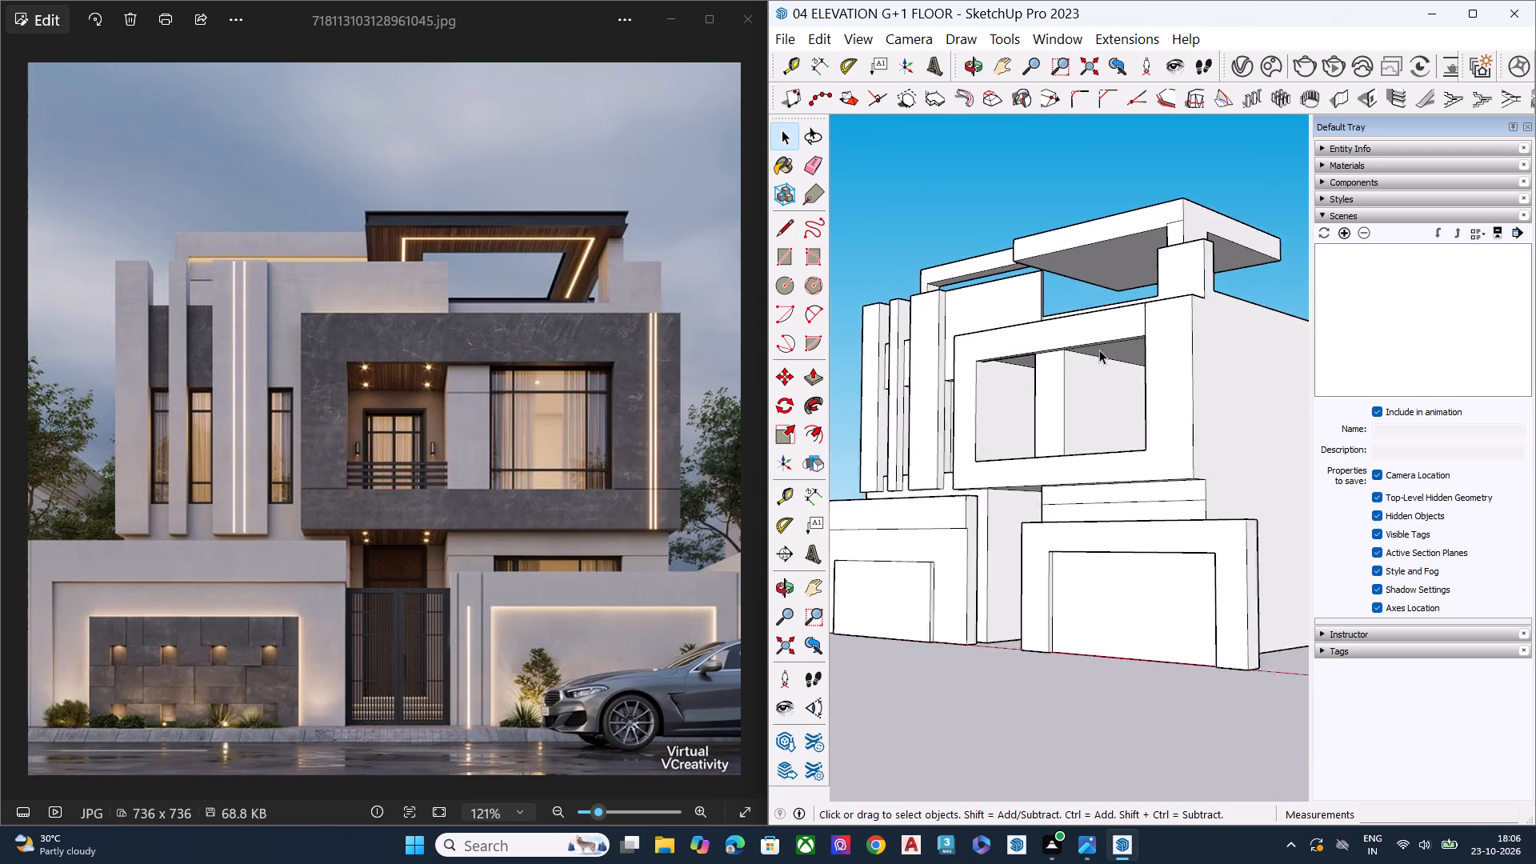
pyautogui.scroll(2, 1099, 350)
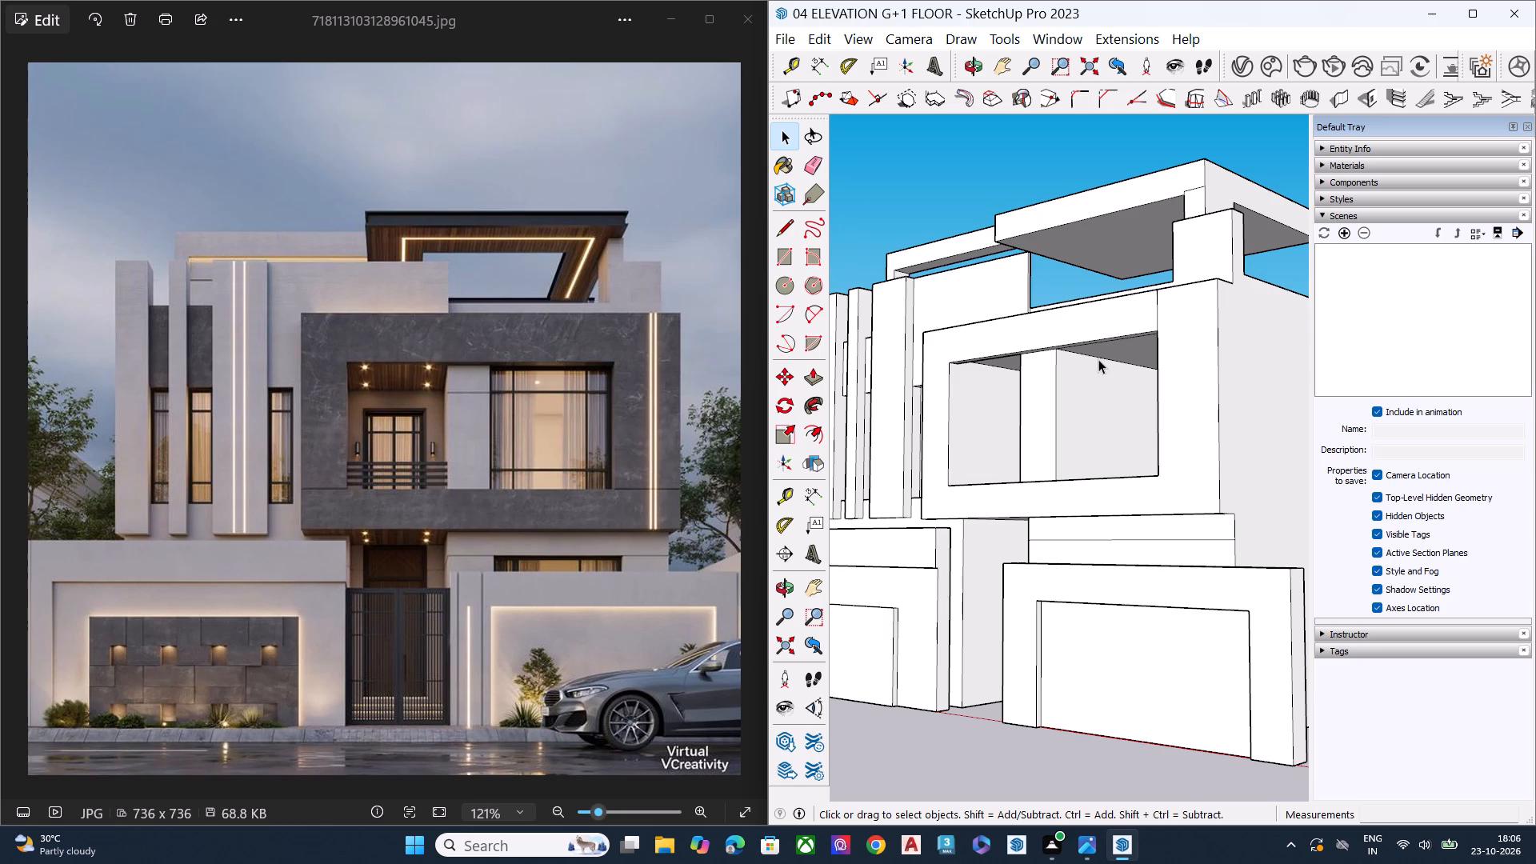
pyautogui.scroll(-5, 1010, 379)
pyautogui.moveTo(1119, 446); pyautogui.dragTo(1282, 339, button='middle')
pyautogui.scroll(3, 1222, 347)
pyautogui.scroll(-1, 1129, 358)
pyautogui.scroll(3, 1127, 361)
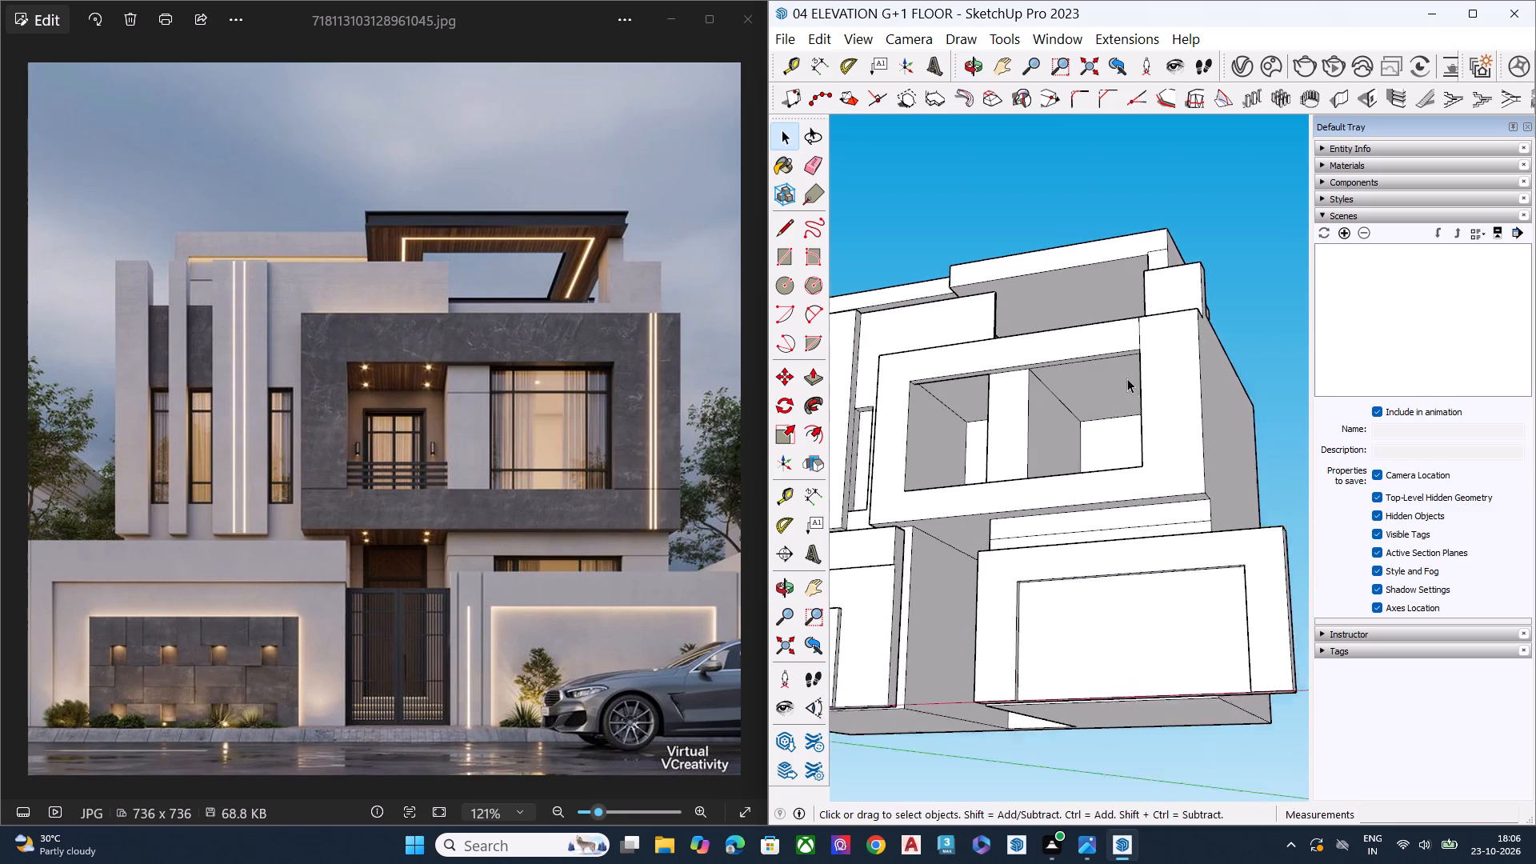
pyautogui.moveTo(1112, 366); pyautogui.dragTo(881, 268, button='middle')
# Compare the balcony openings and central pier with the enlarged balcony door and window area of the reference photo.
pyautogui.scroll(12, 851, 282)
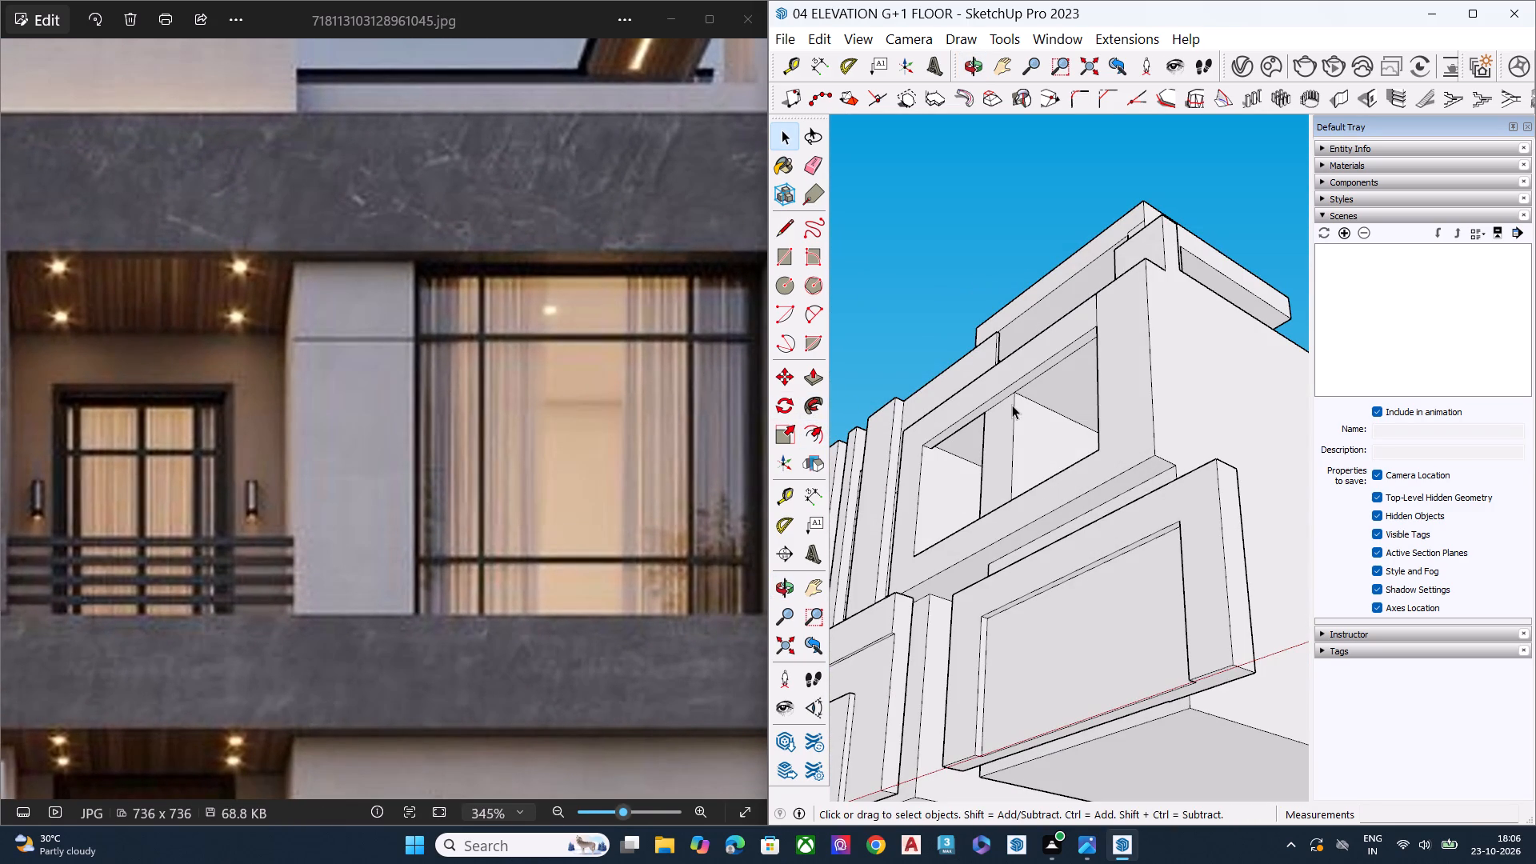
pyautogui.moveTo(1012, 406); pyautogui.dragTo(1061, 512, button='middle')
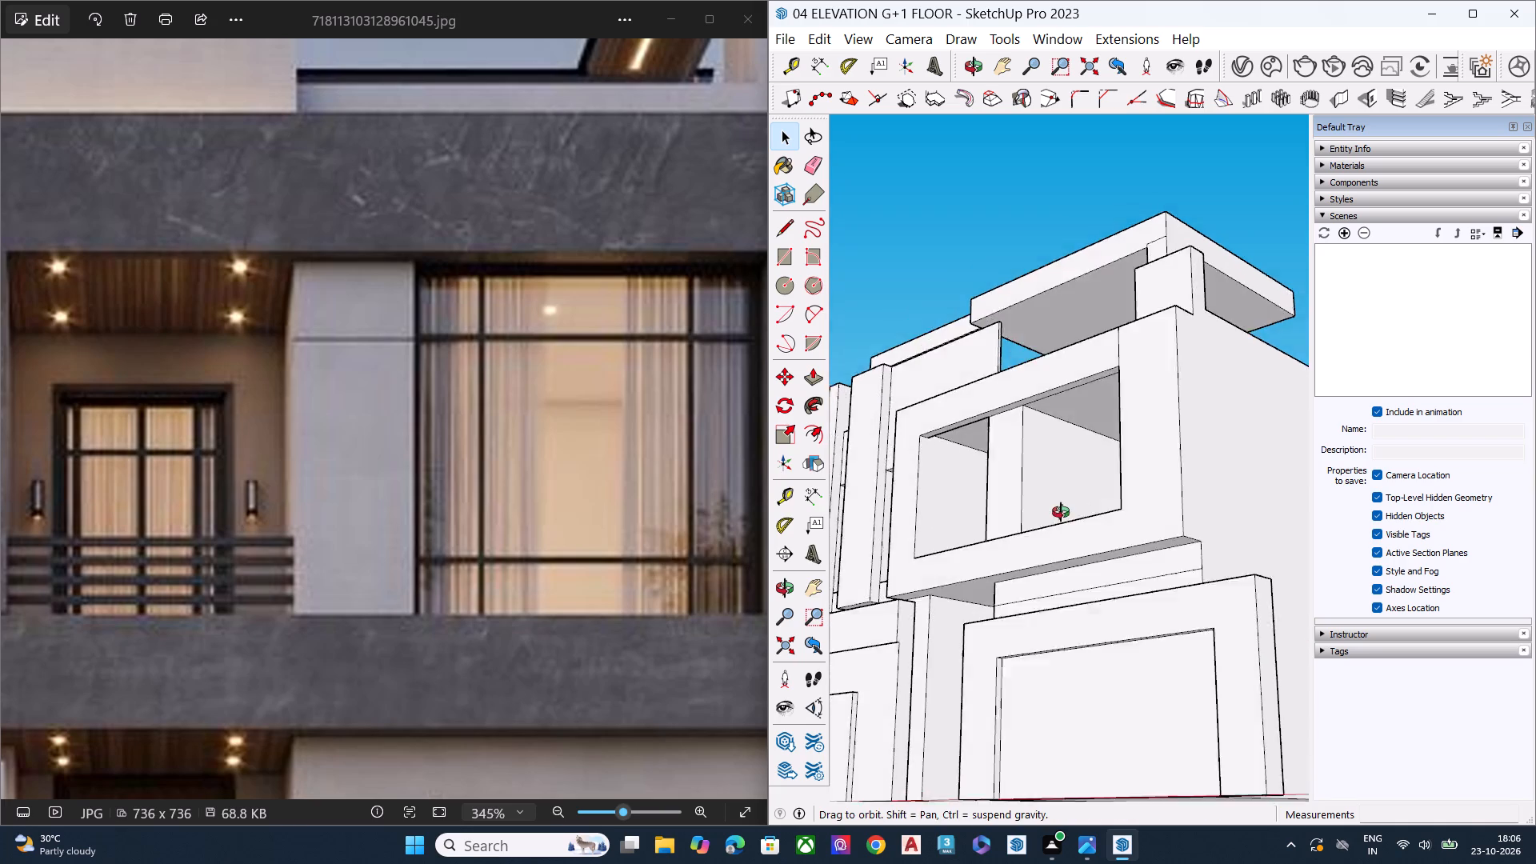
pyautogui.moveTo(1061, 512); pyautogui.dragTo(1208, 510, button='middle')
pyautogui.scroll(1, 1210, 510)
pyautogui.scroll(-14, 1147, 395)
pyautogui.scroll(1, 1141, 430)
pyautogui.scroll(-1, 1141, 430)
pyautogui.scroll(1, 1132, 438)
pyautogui.moveTo(1133, 448); pyautogui.dragTo(1305, 598, button='middle')
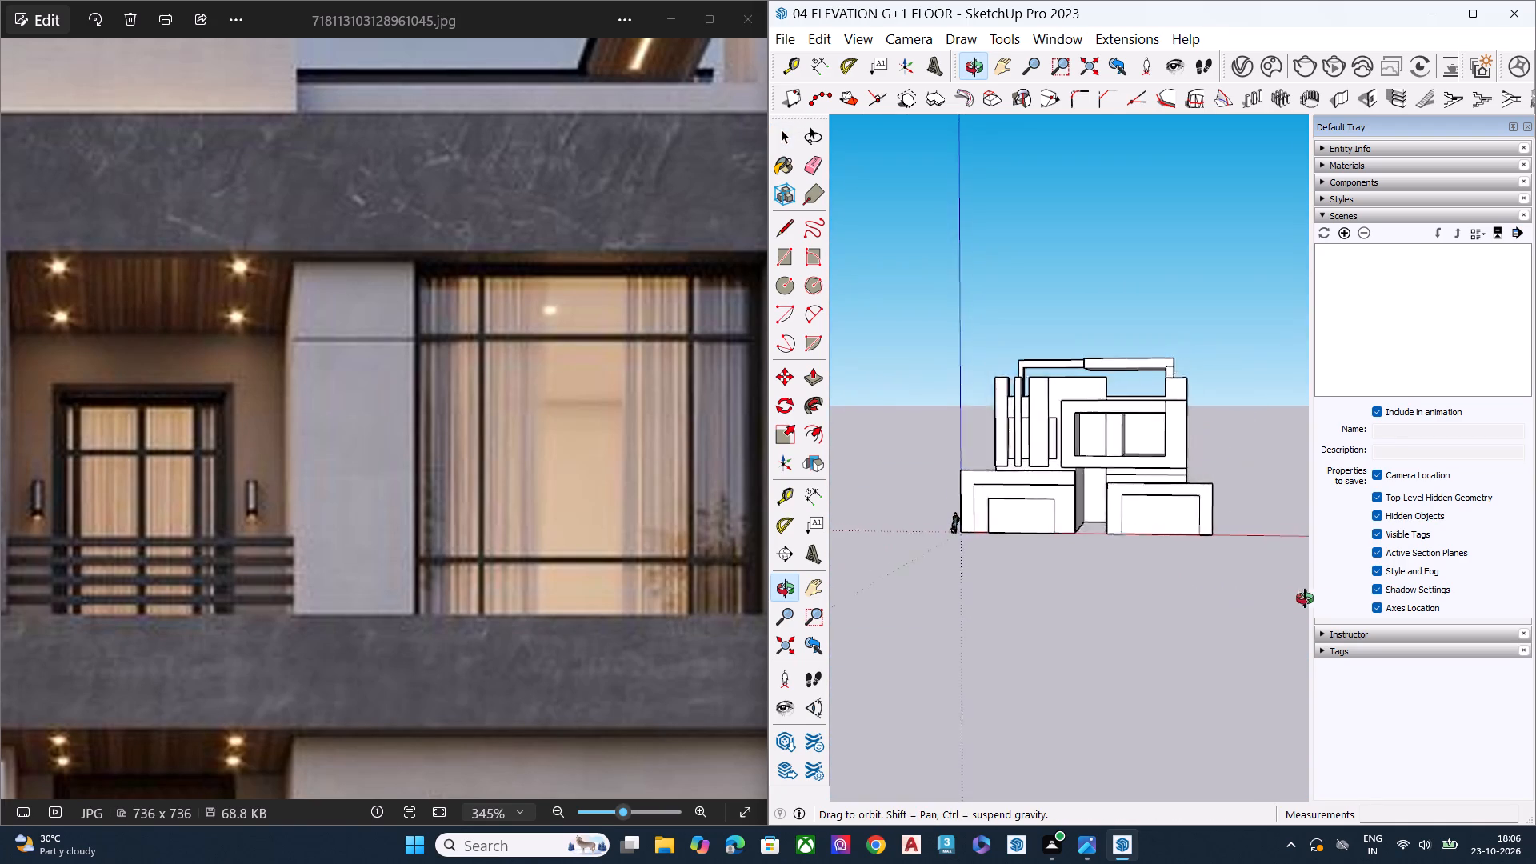
pyautogui.moveTo(1305, 598); pyautogui.dragTo(1014, 238, button='middle')
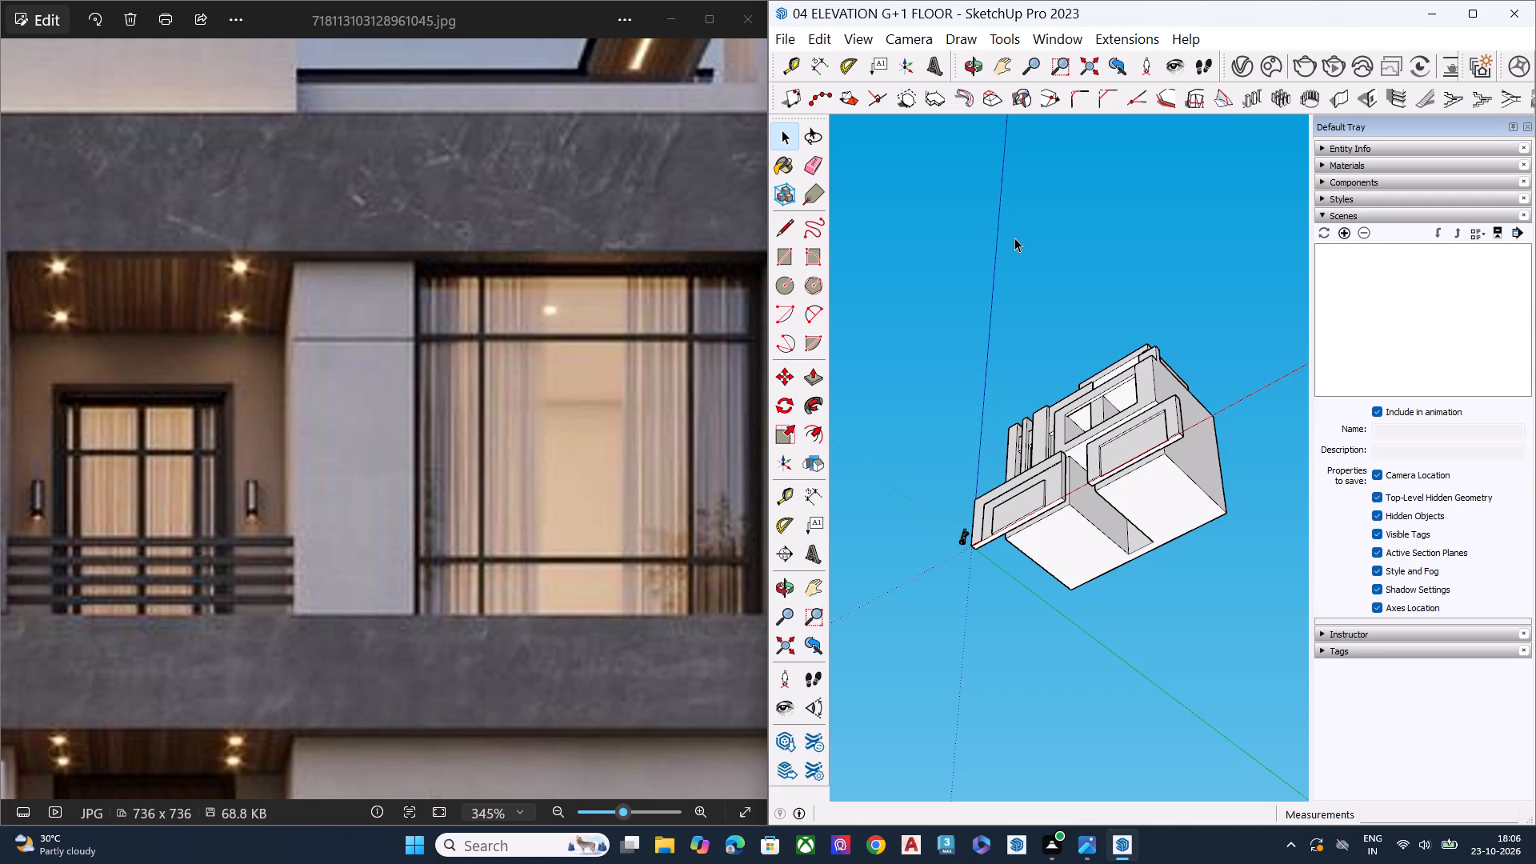
pyautogui.scroll(-1, 1038, 460)
pyautogui.scroll(-1, 988, 622)
pyautogui.moveTo(1084, 577); pyautogui.dragTo(1086, 742, button='middle')
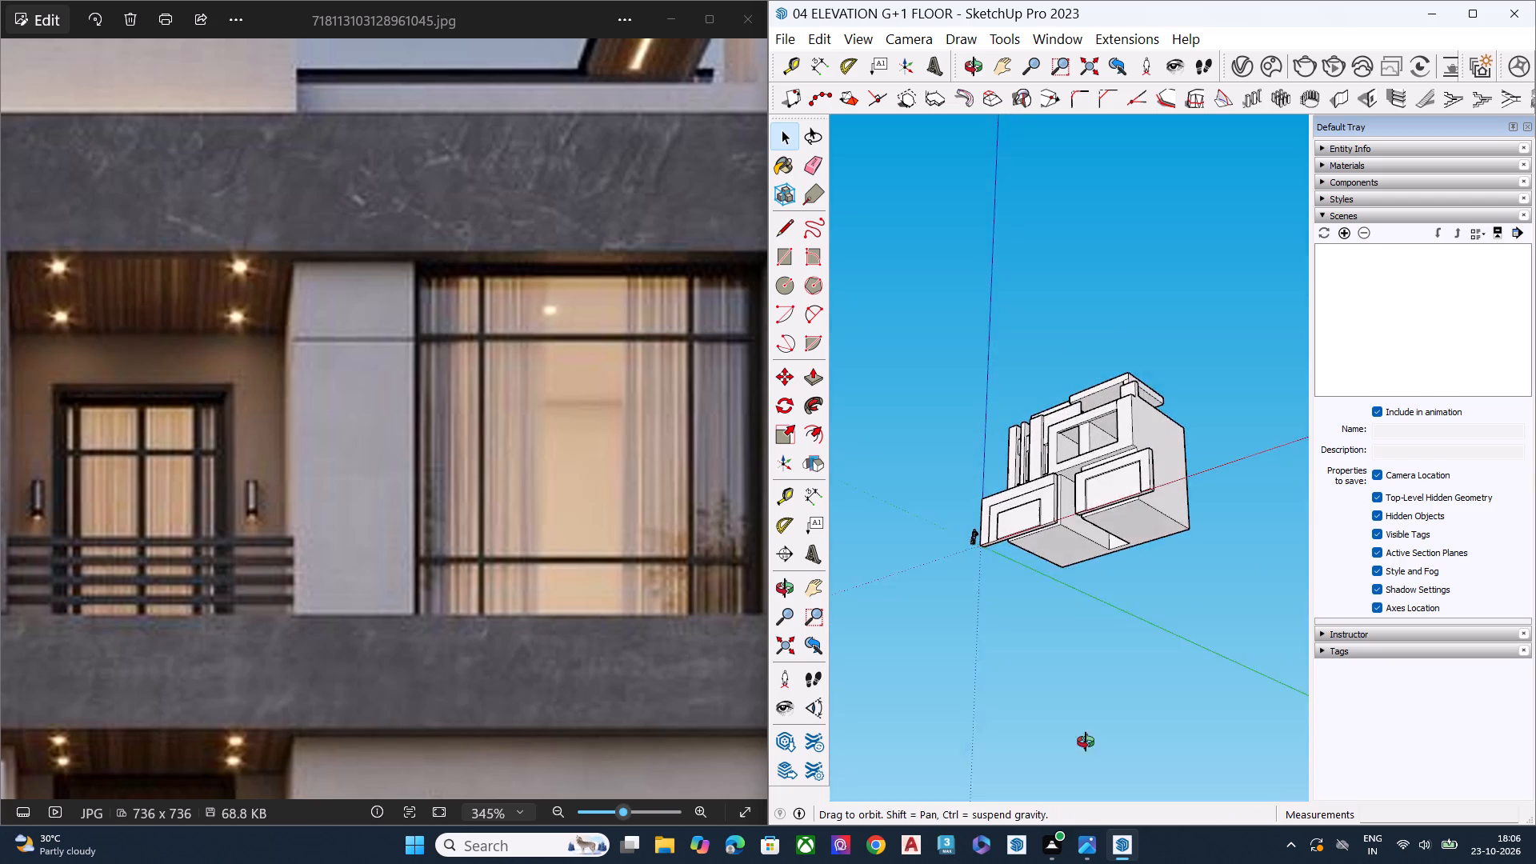
pyautogui.moveTo(1086, 742); pyautogui.dragTo(1086, 823, button='middle')
pyautogui.scroll(3, 1089, 492)
pyautogui.scroll(-3, 1089, 492)
pyautogui.scroll(4, 1089, 492)
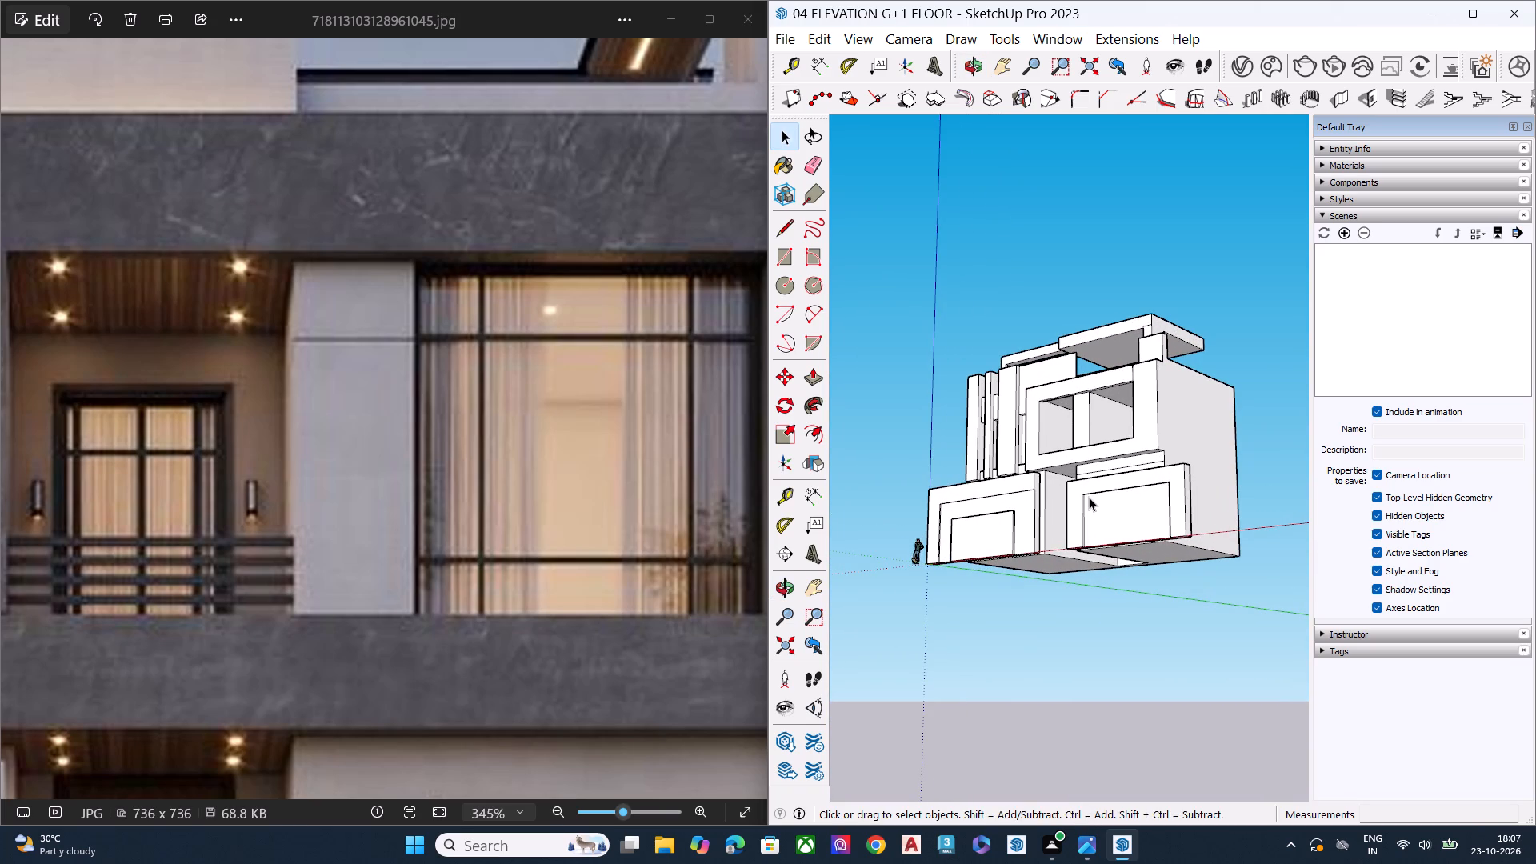
pyautogui.scroll(-1, 1046, 508)
pyautogui.scroll(1, 1046, 508)
pyautogui.scroll(-4, 1046, 508)
pyautogui.moveTo(1046, 568); pyautogui.dragTo(1249, 600, button='middle')
pyautogui.scroll(9, 1173, 517)
pyautogui.moveTo(1110, 529); pyautogui.dragTo(1187, 548, button='middle')
pyautogui.press('space')
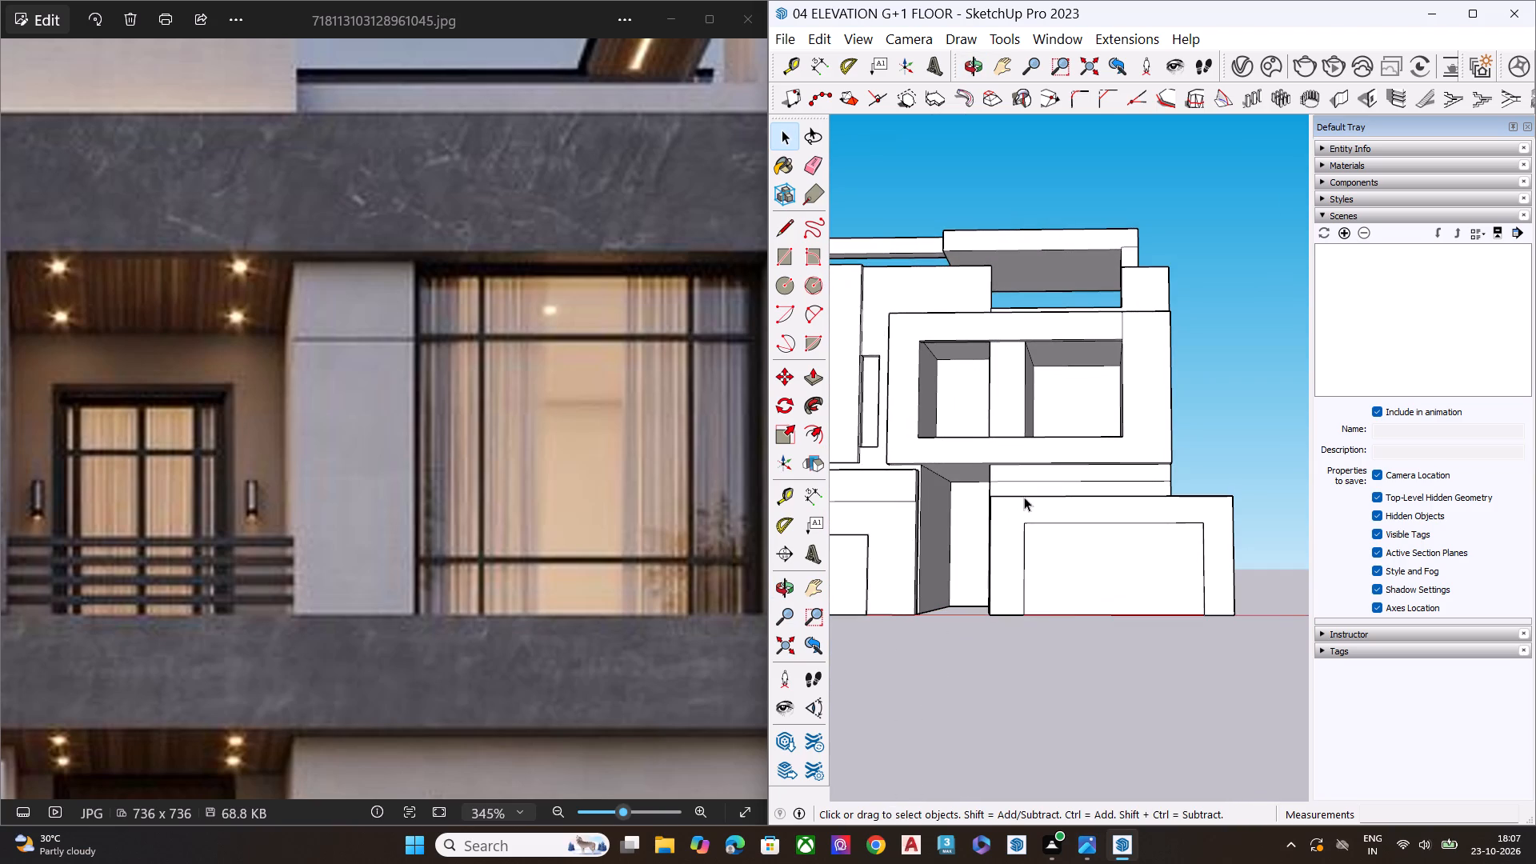
pyautogui.press('space')
pyautogui.press('space')
# Compare the whole front elevation, roof canopy and entrance recess with the full reference photo.
pyautogui.scroll(-3, 1172, 554)
pyautogui.scroll(1, 1182, 561)
pyautogui.scroll(-4, 1196, 570)
pyautogui.scroll(1, 1215, 590)
pyautogui.moveTo(1122, 577); pyautogui.dragTo(1135, 596, button='middle')
pyautogui.scroll(-5, 532, 547)
pyautogui.scroll(1, 522, 562)
pyautogui.scroll(-1, 516, 573)
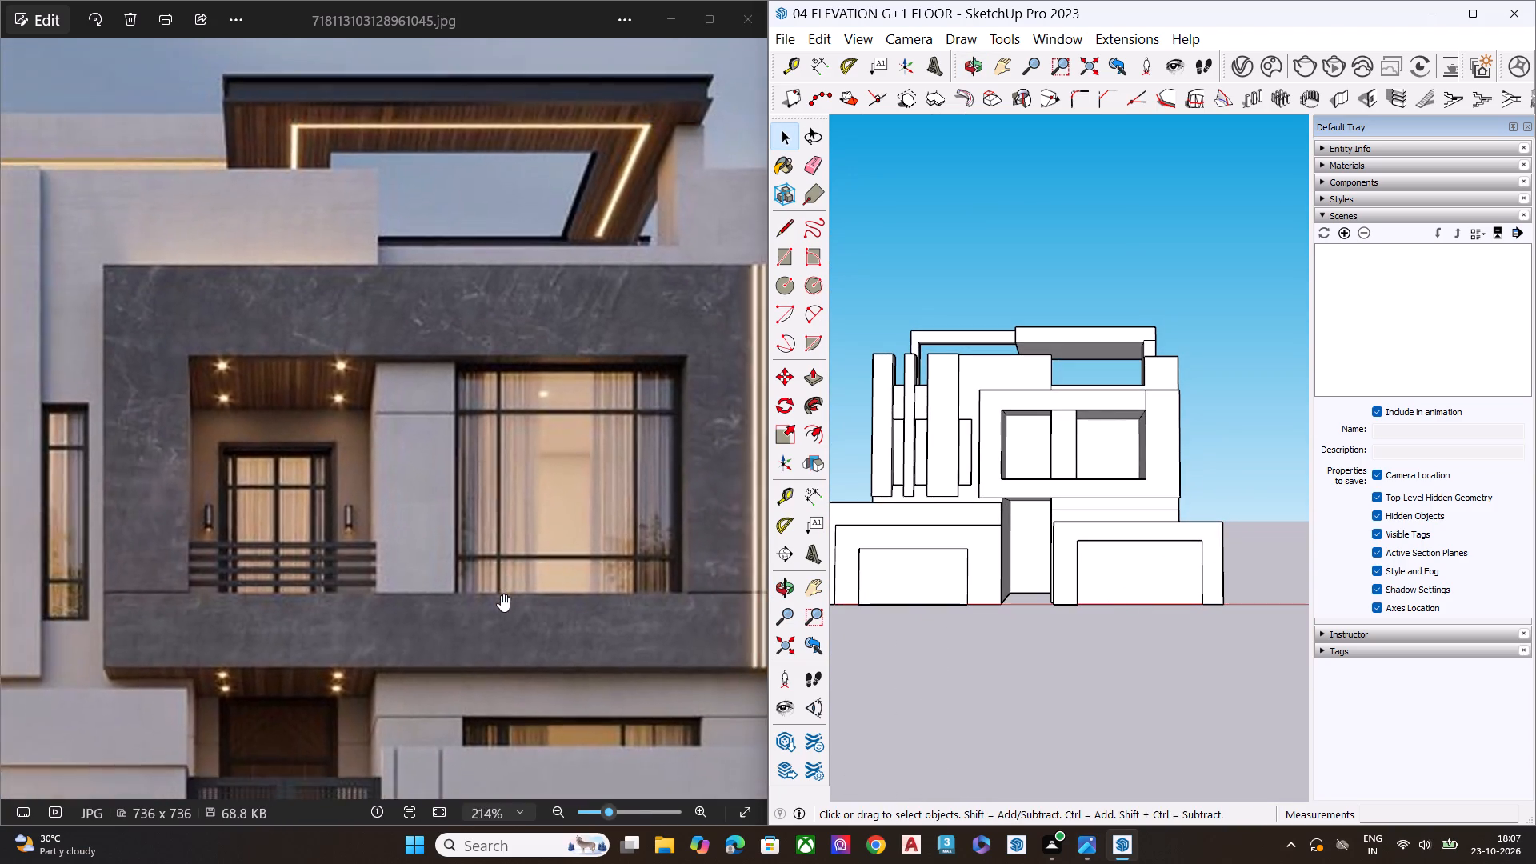
pyautogui.scroll(-1, 501, 594)
pyautogui.scroll(1, 502, 596)
pyautogui.scroll(-4, 509, 584)
pyautogui.scroll(1, 506, 583)
pyautogui.scroll(-3, 506, 583)
pyautogui.scroll(-1, 1114, 443)
pyautogui.scroll(-1, 464, 678)
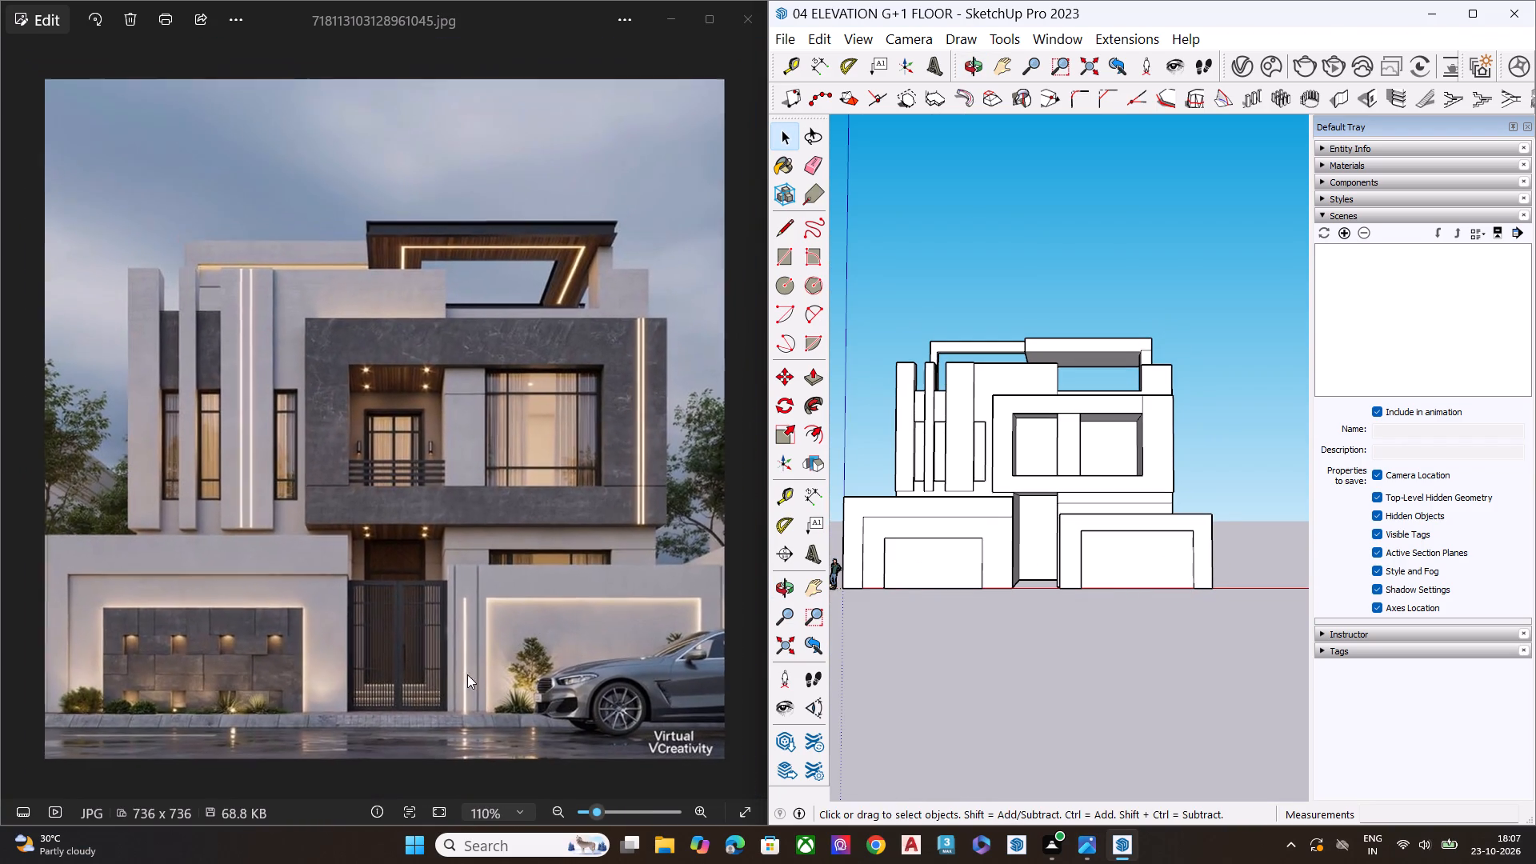
pyautogui.scroll(-1, 467, 674)
pyautogui.moveTo(990, 575); pyautogui.dragTo(1023, 484, button='middle')
pyautogui.scroll(6, 1050, 554)
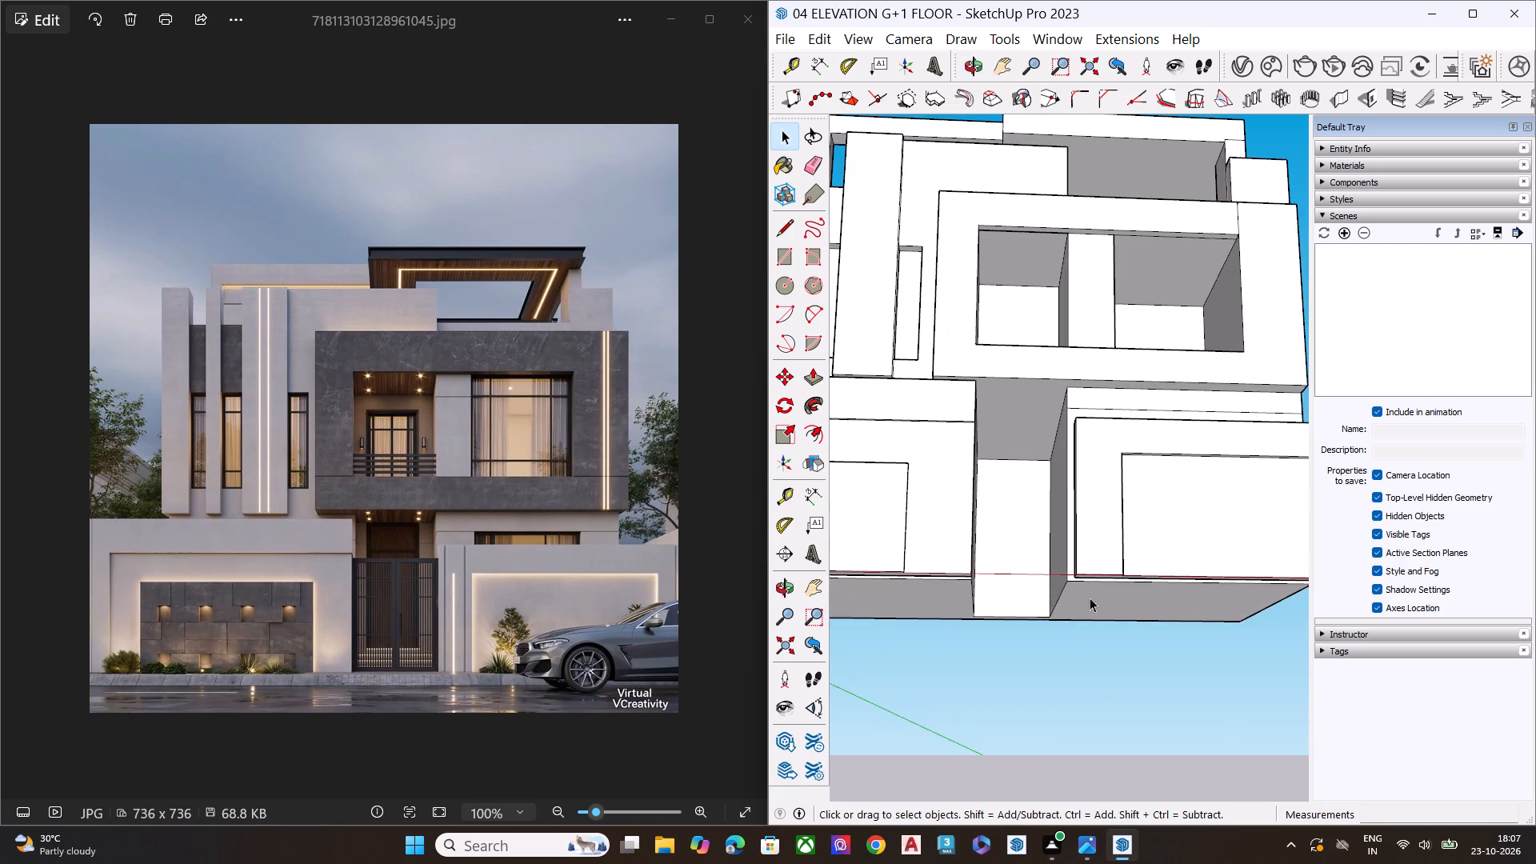
pyautogui.moveTo(1103, 658); pyautogui.dragTo(1110, 863, button='middle')
pyautogui.scroll(-5, 1110, 554)
# Draw three horizontal lines about 17' 5 1/2" long across the inner panel of the wider compound wall, dividing it into four roughly equal rows.
pyautogui.moveTo(846, 534); pyautogui.dragTo(814, 512, button='middle')
pyautogui.scroll(5, 830, 523)
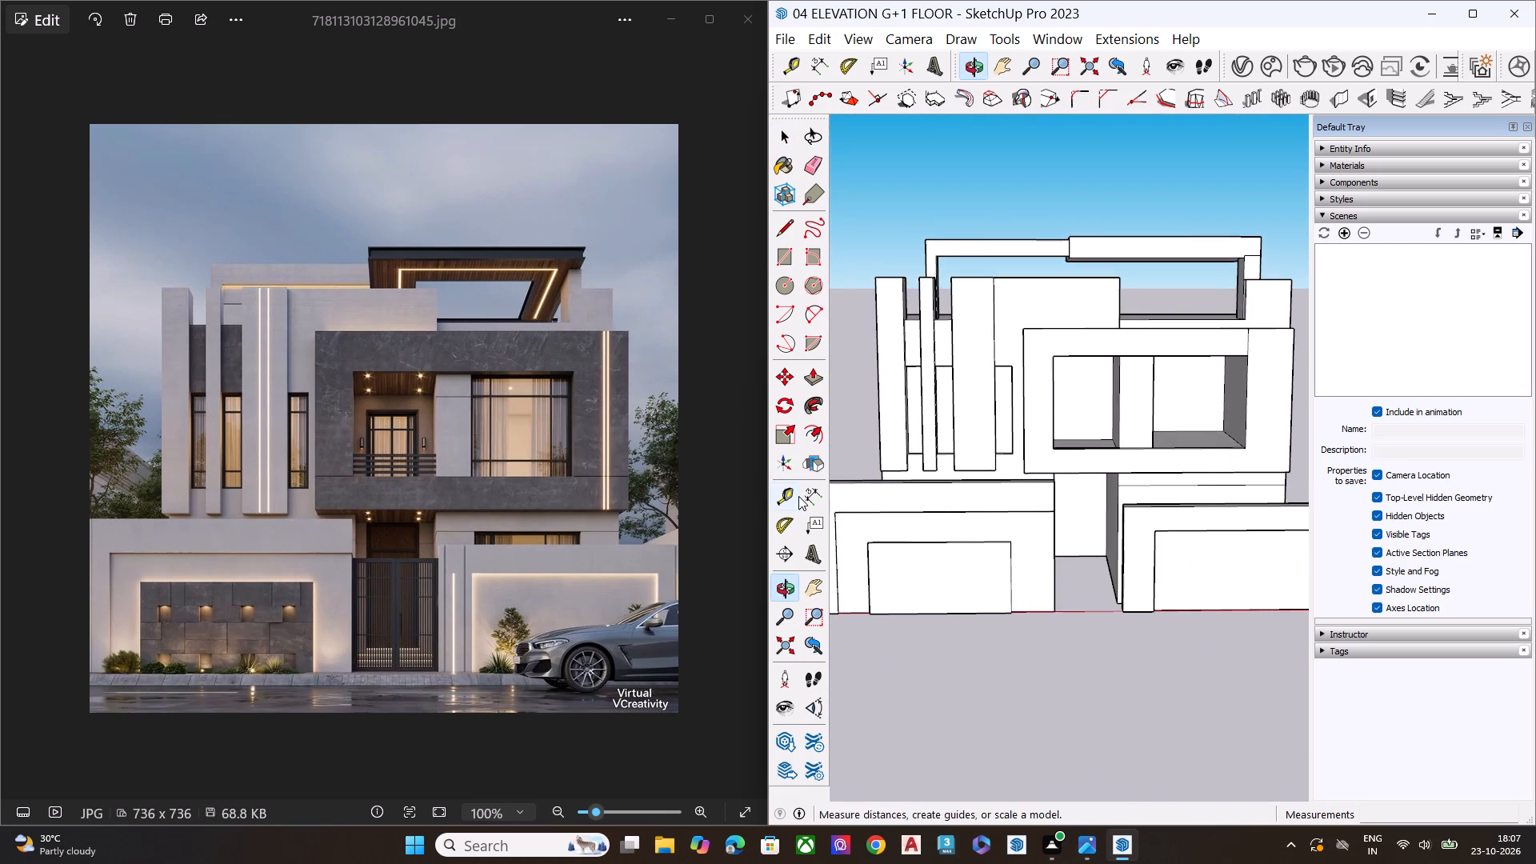
pyautogui.scroll(1, 798, 496)
pyautogui.scroll(2, 934, 590)
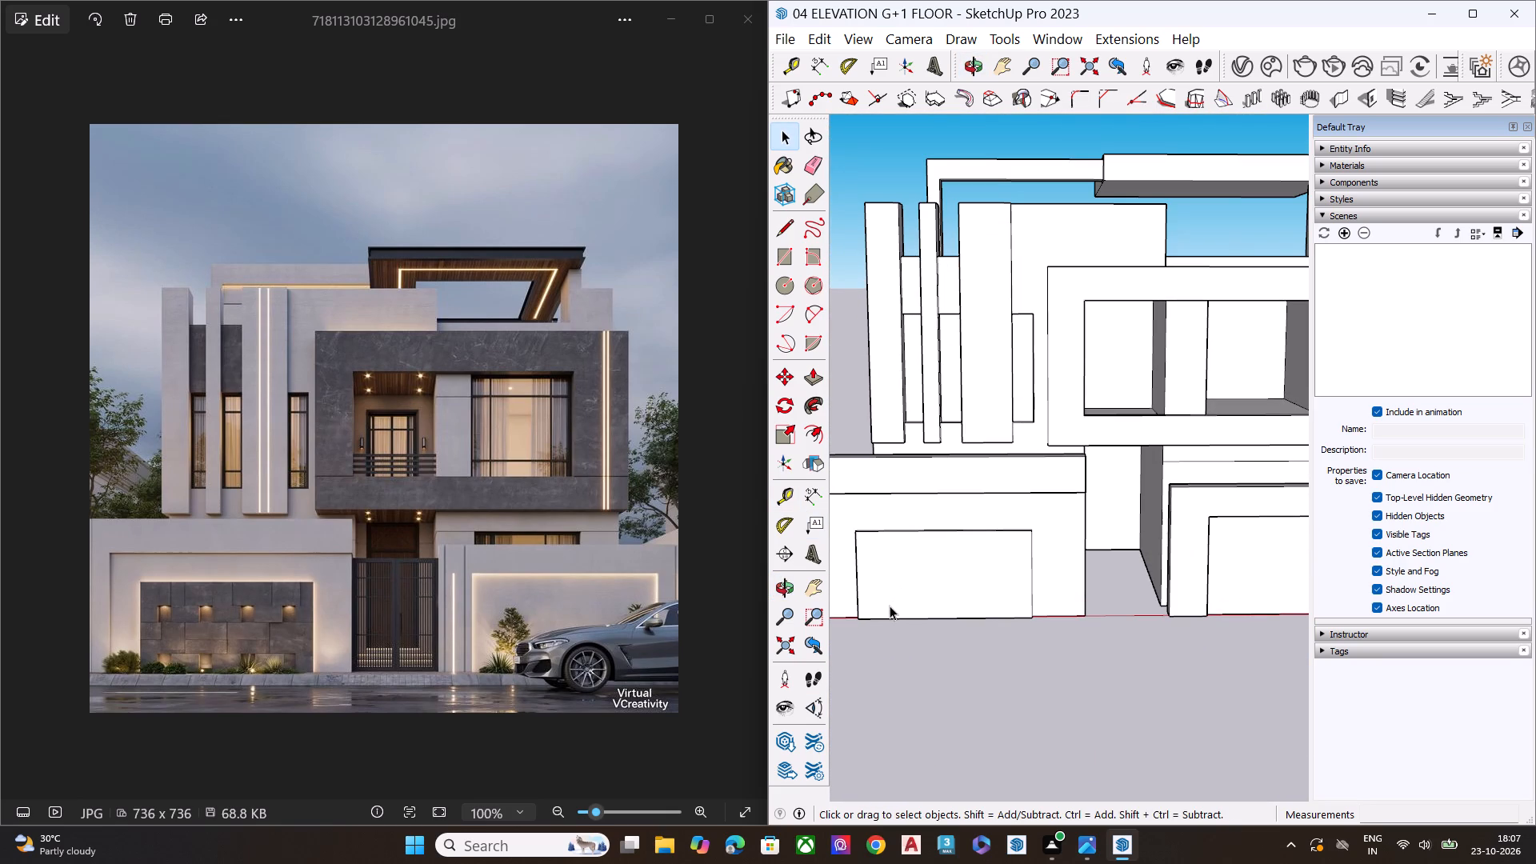
pyautogui.scroll(4, 888, 607)
pyautogui.scroll(-3, 1034, 603)
pyautogui.scroll(1, 1054, 608)
pyautogui.scroll(-3, 1069, 617)
pyautogui.moveTo(950, 650); pyautogui.dragTo(950, 717, button='middle')
pyautogui.scroll(2, 945, 588)
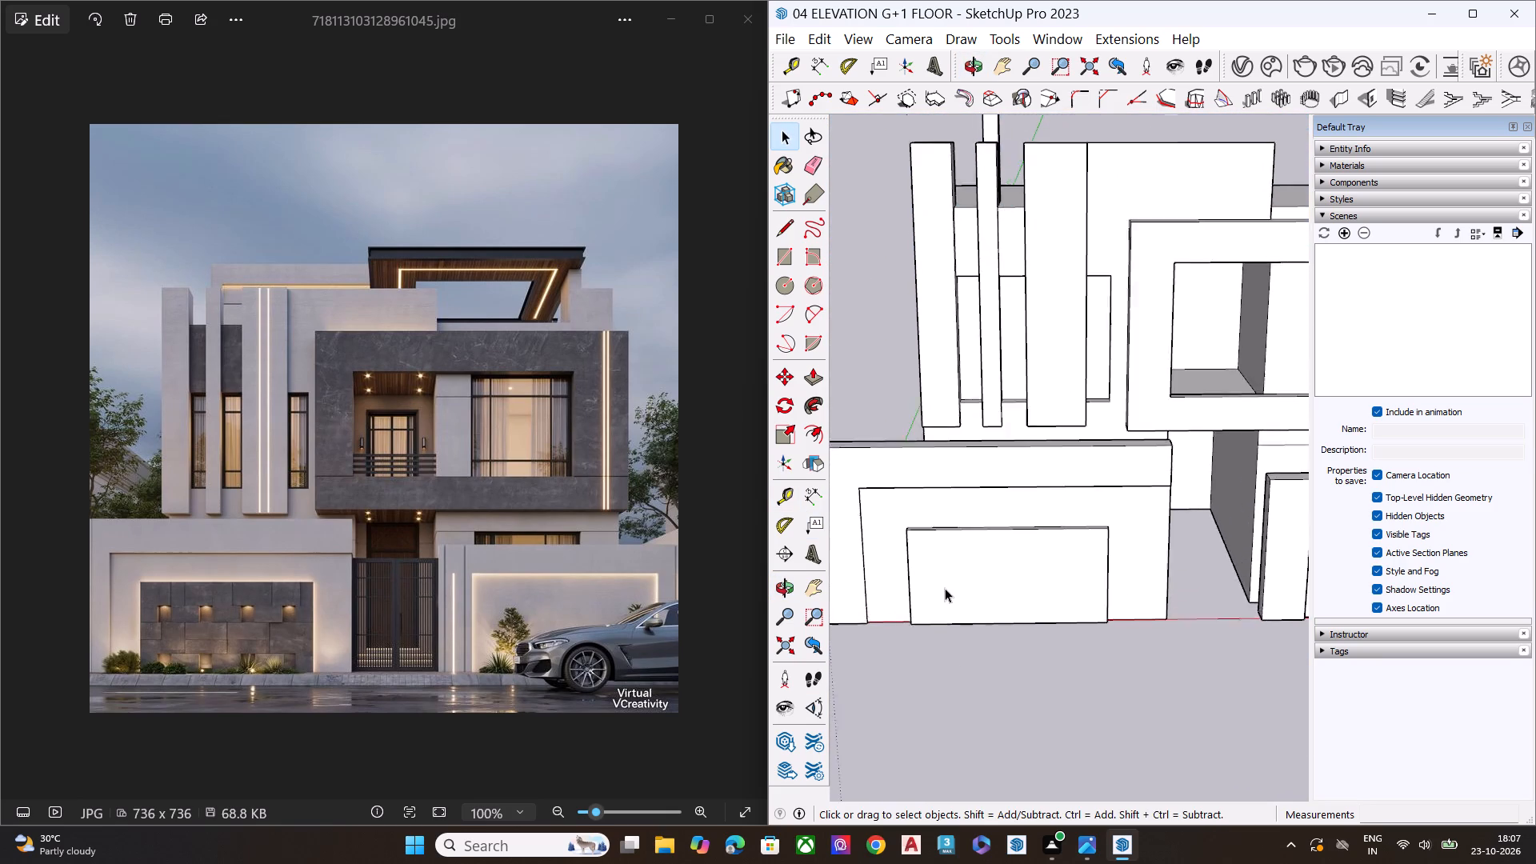
pyautogui.scroll(4, 945, 588)
pyautogui.press('l')
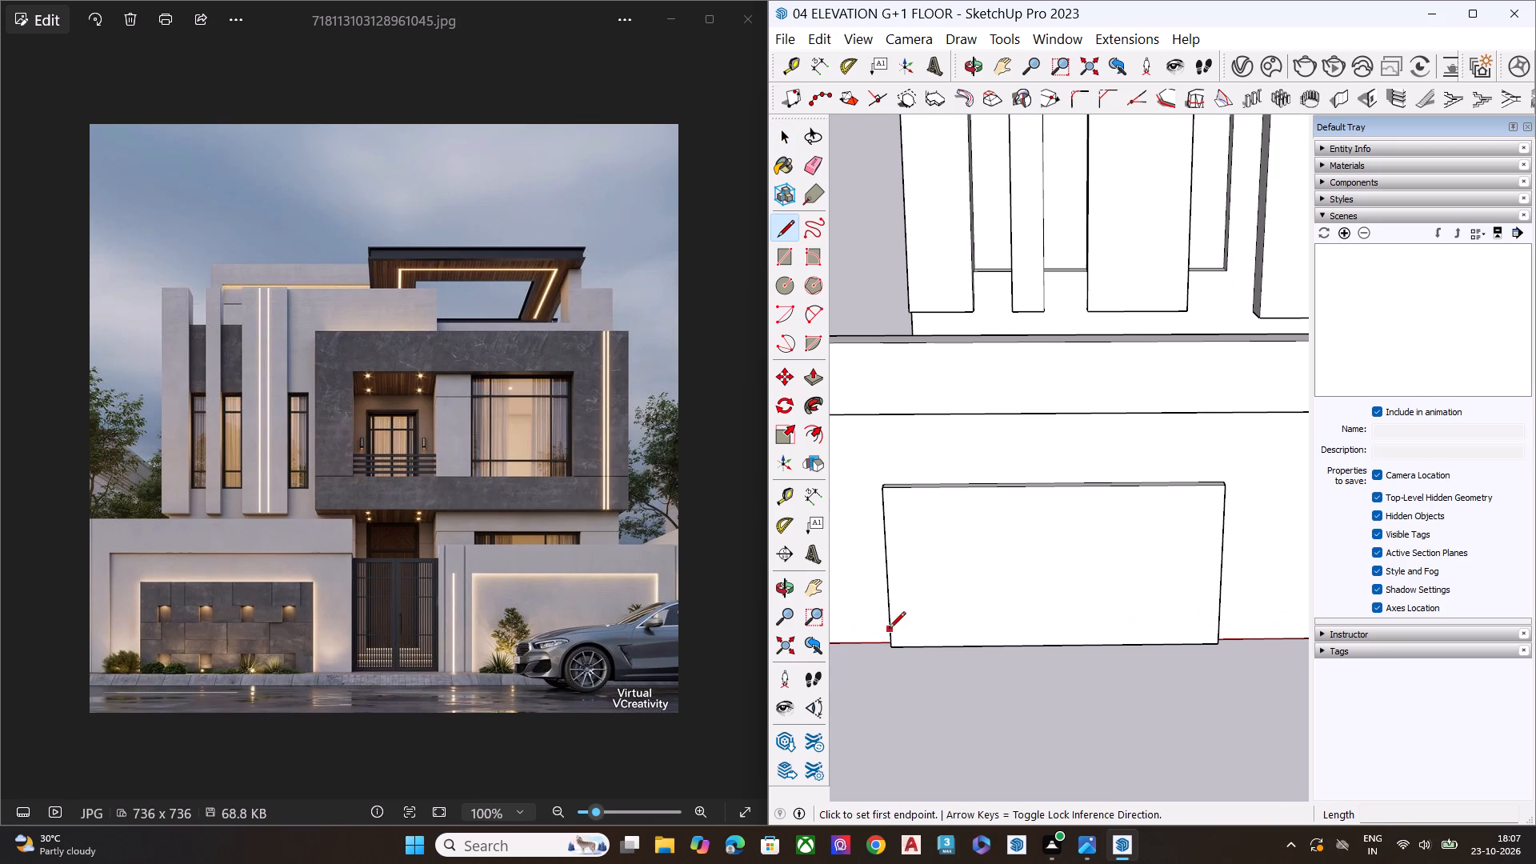
pyautogui.moveTo(907, 602); pyautogui.dragTo(895, 414, button='middle')
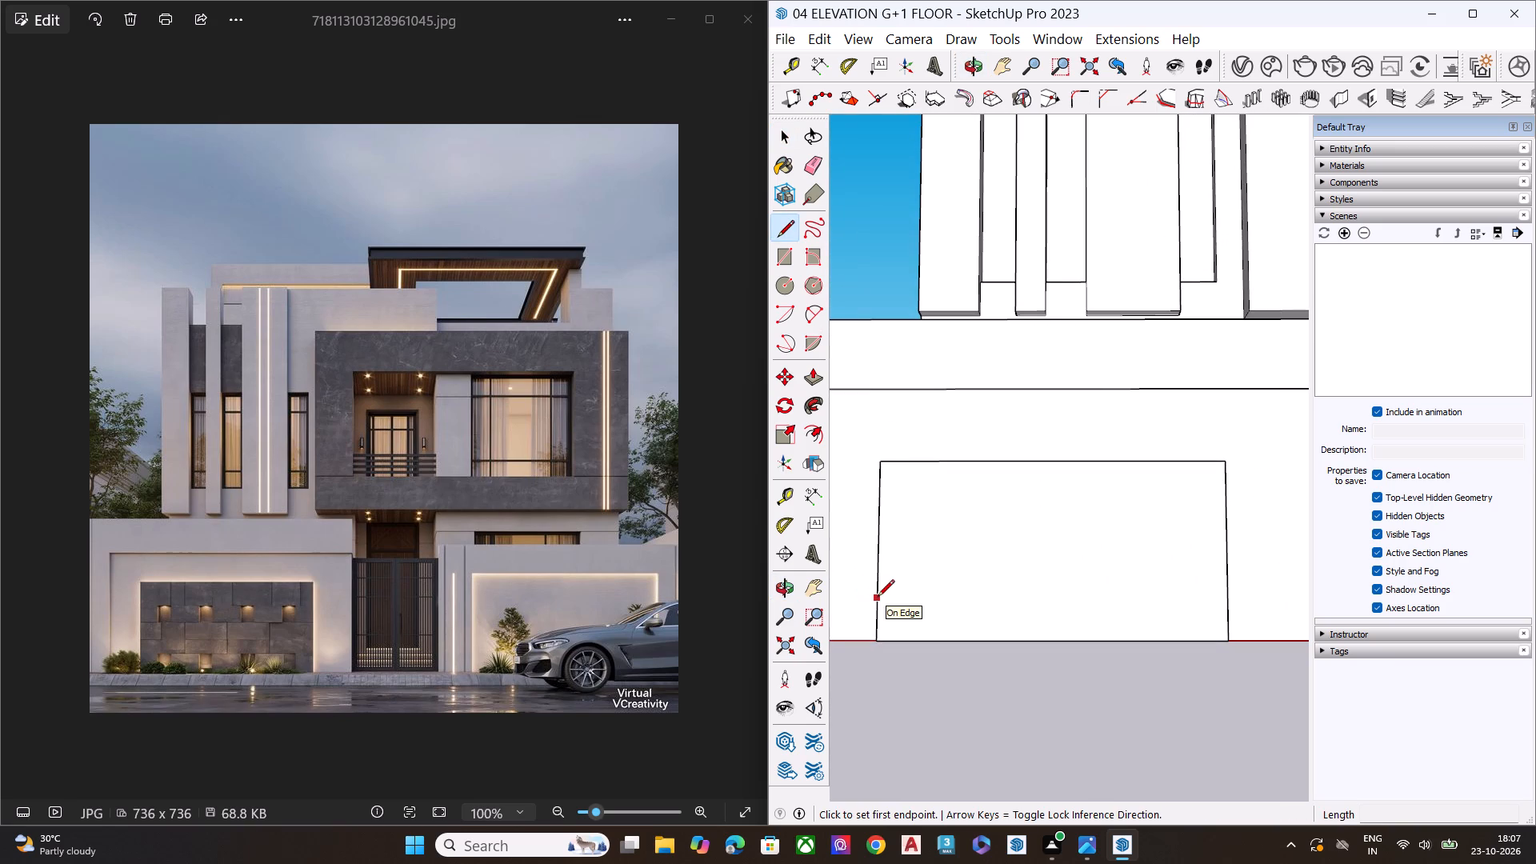
pyautogui.click(878, 598)
pyautogui.click(1226, 604)
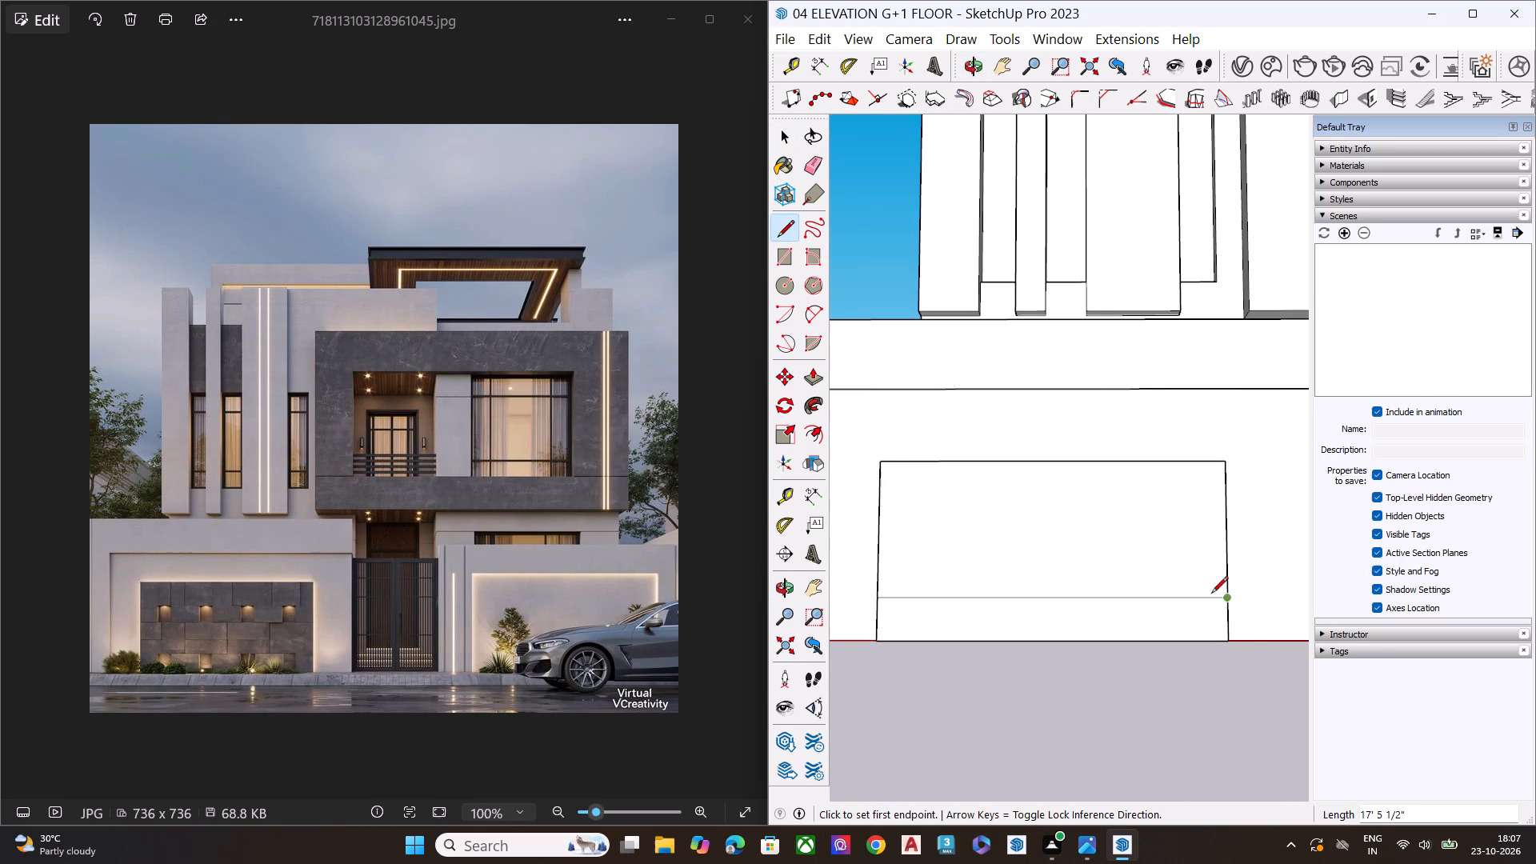
pyautogui.click(879, 551)
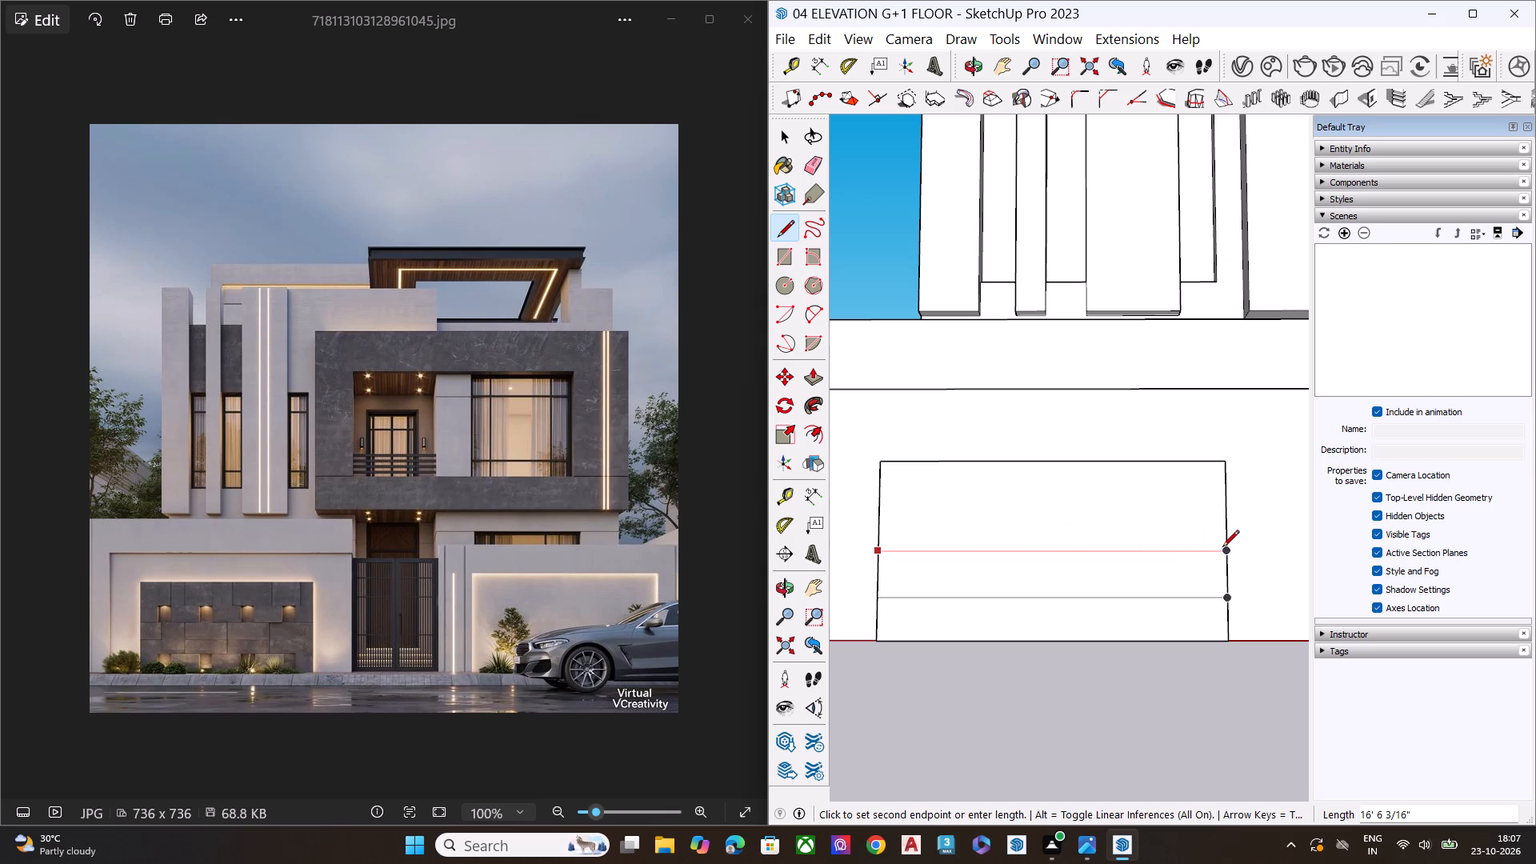
pyautogui.click(1224, 548)
pyautogui.click(880, 506)
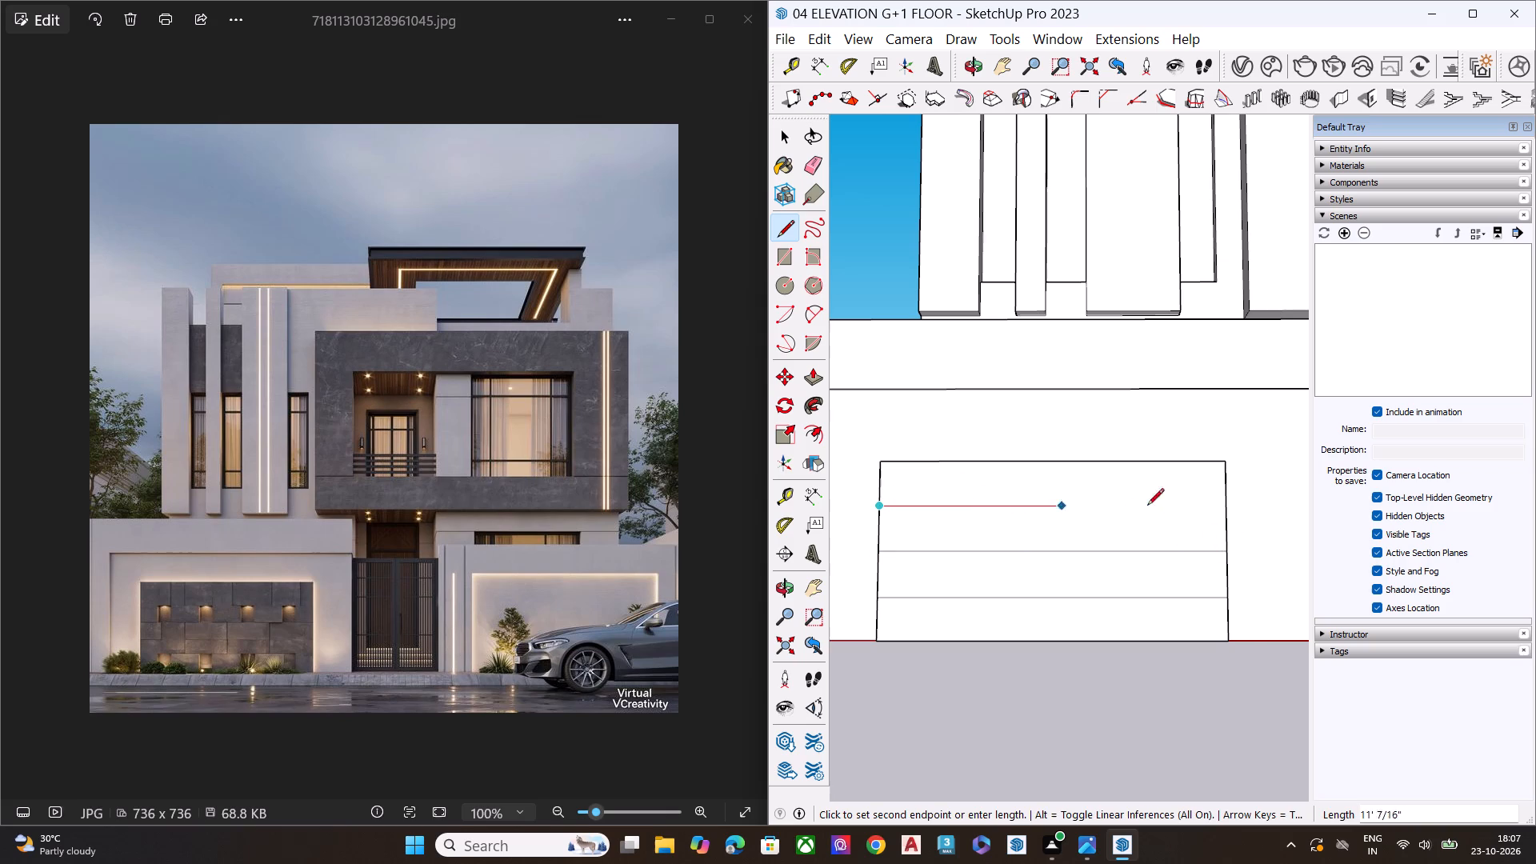
pyautogui.click(1225, 510)
pyautogui.press('space')
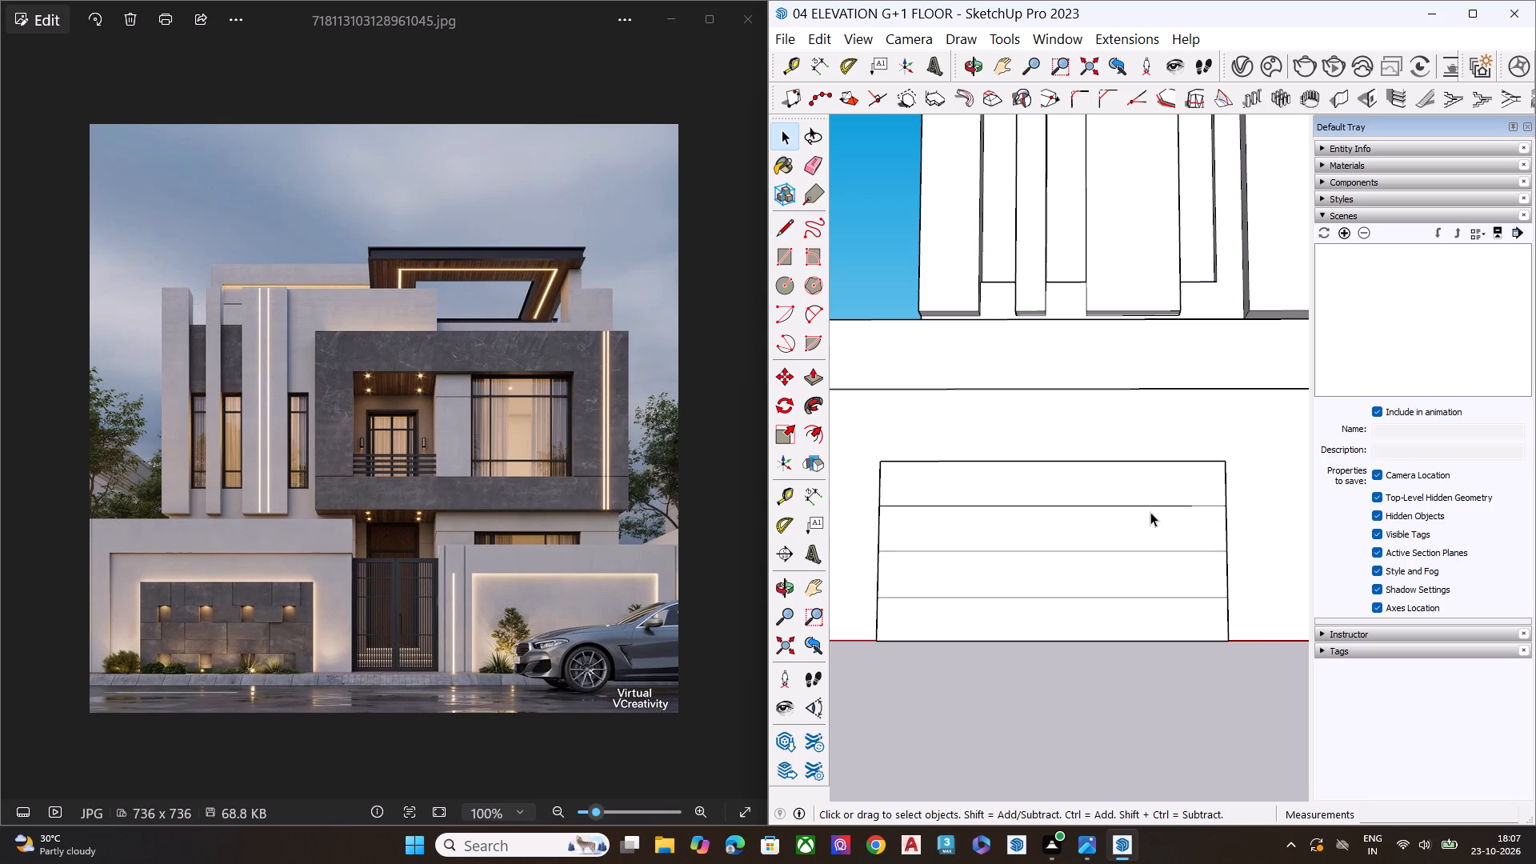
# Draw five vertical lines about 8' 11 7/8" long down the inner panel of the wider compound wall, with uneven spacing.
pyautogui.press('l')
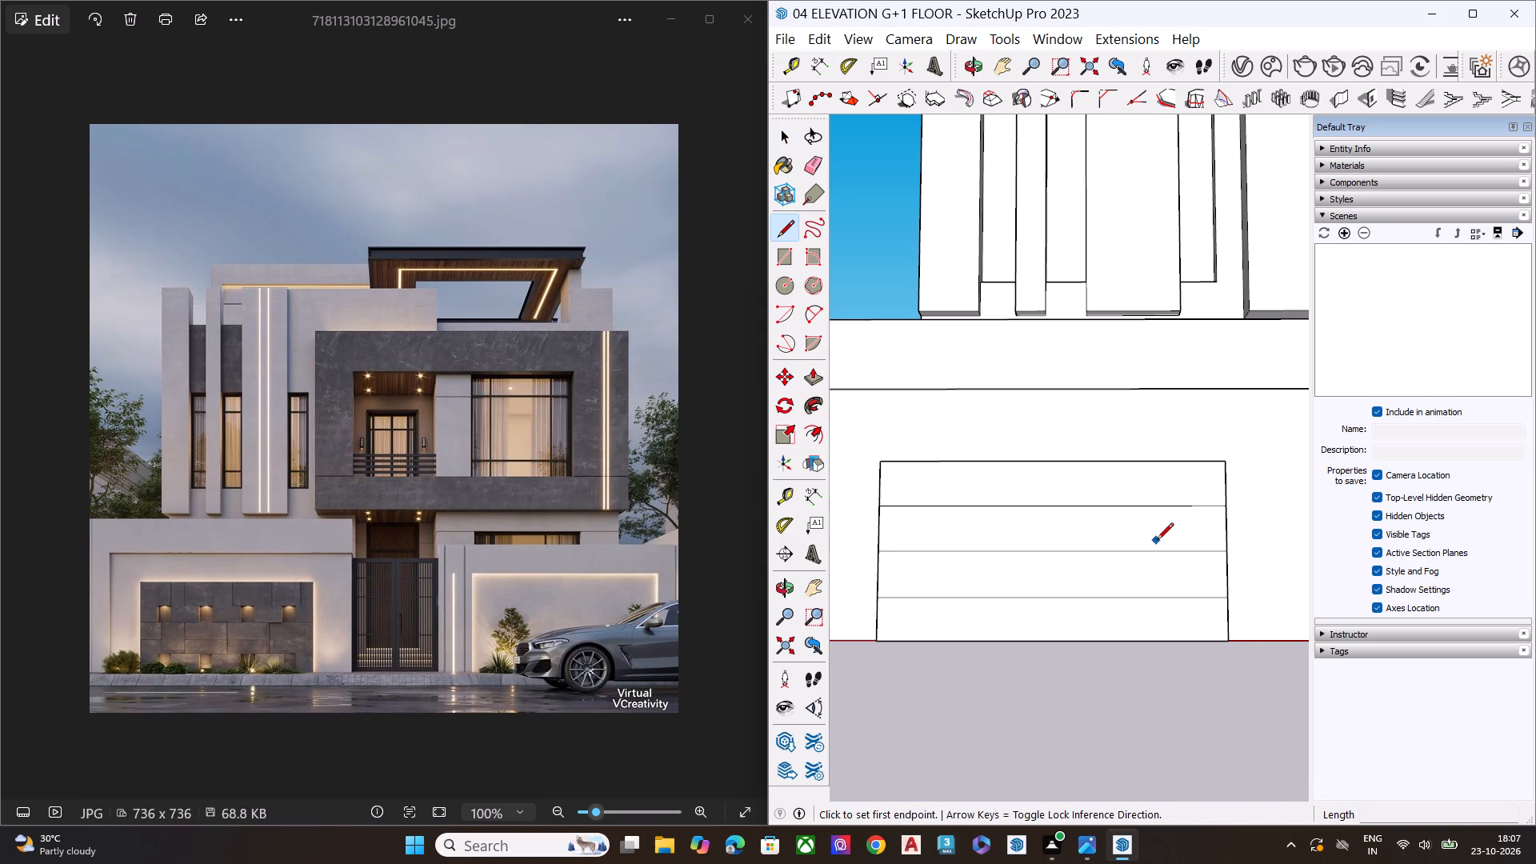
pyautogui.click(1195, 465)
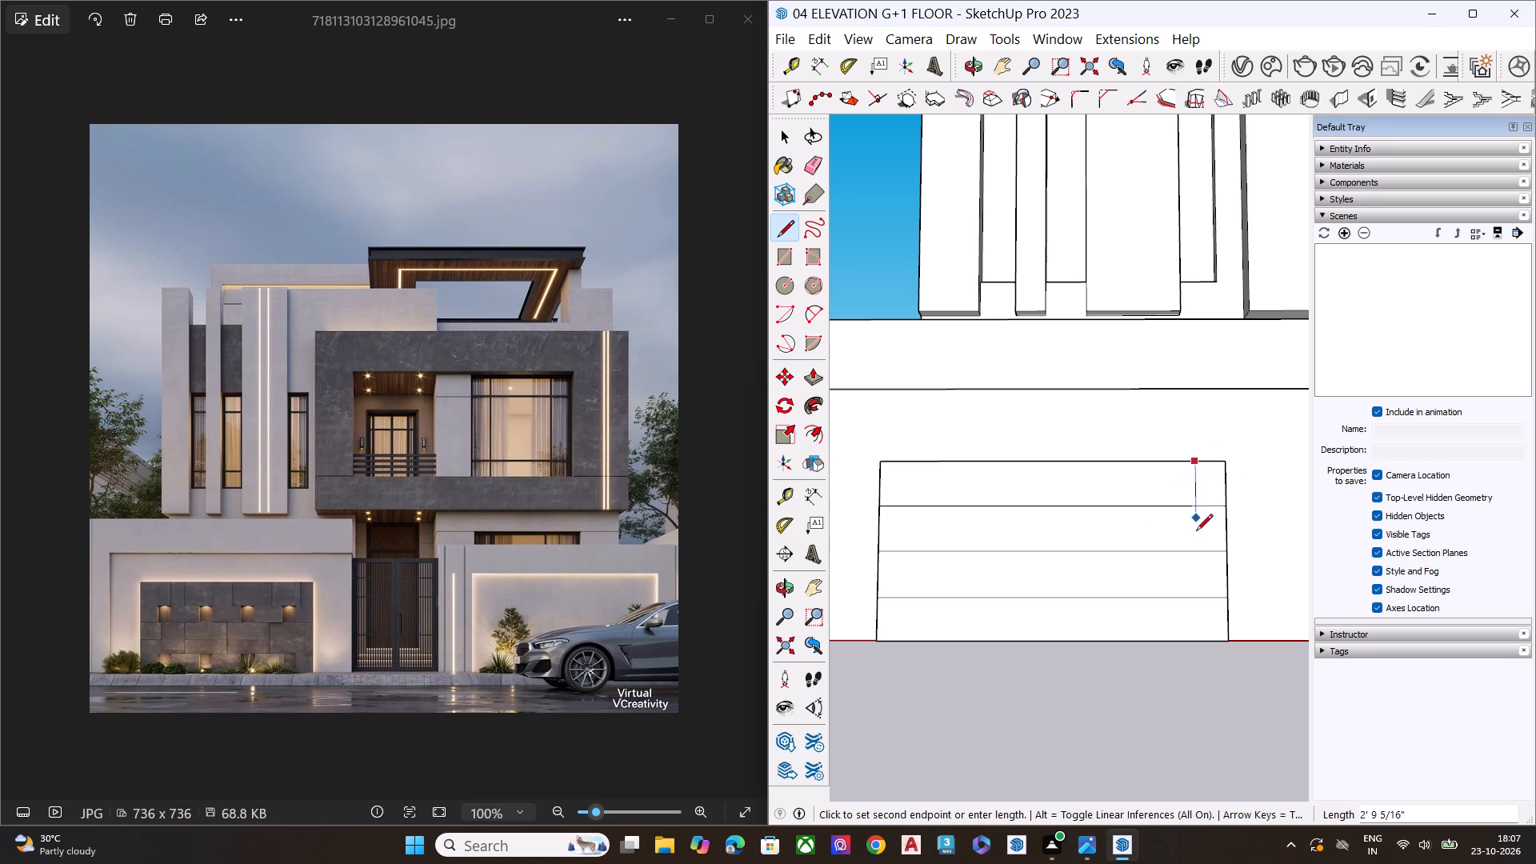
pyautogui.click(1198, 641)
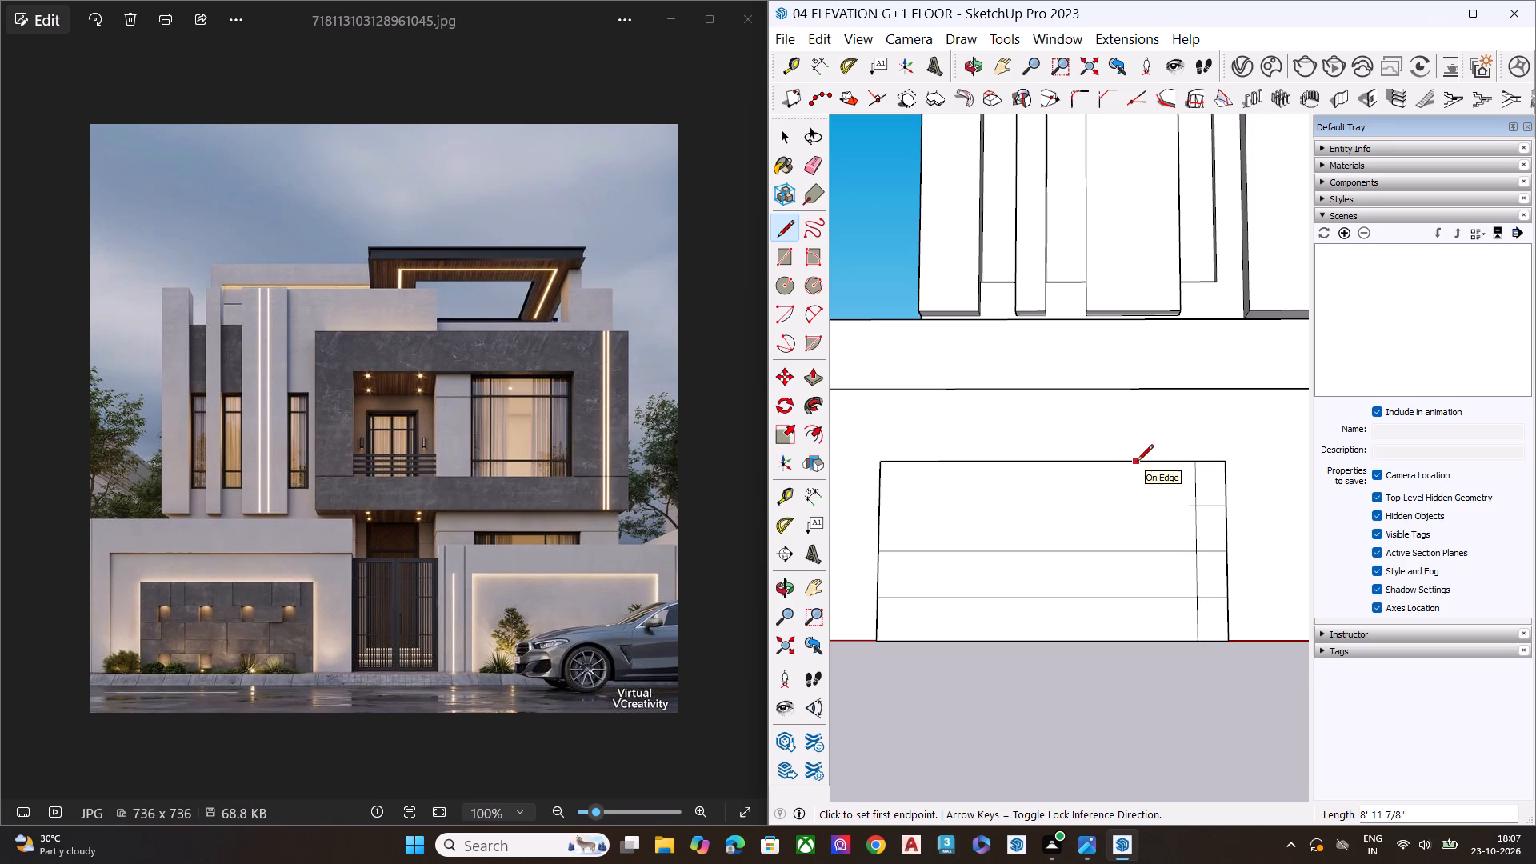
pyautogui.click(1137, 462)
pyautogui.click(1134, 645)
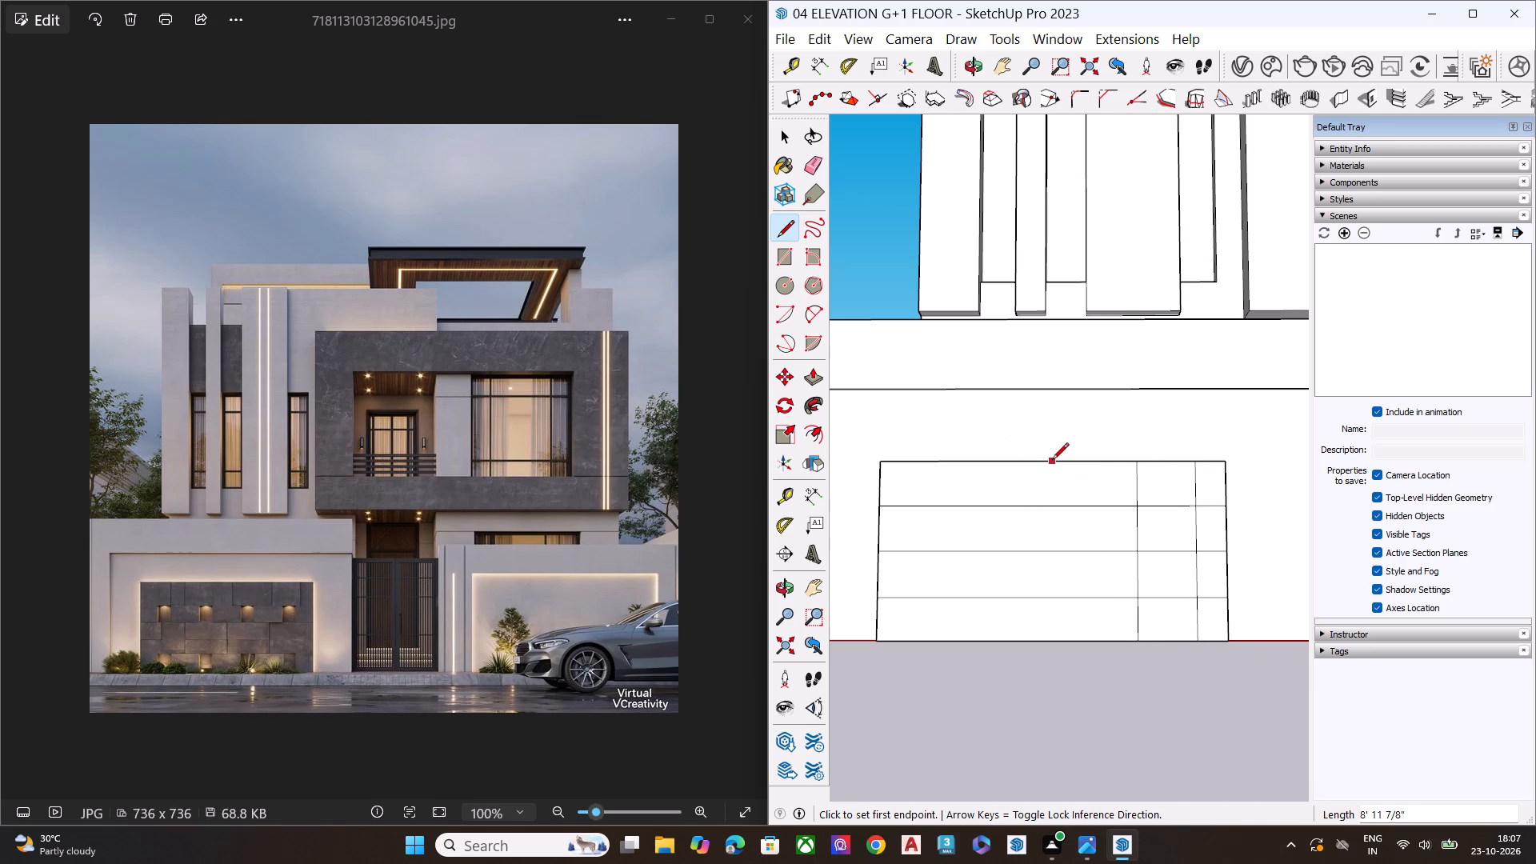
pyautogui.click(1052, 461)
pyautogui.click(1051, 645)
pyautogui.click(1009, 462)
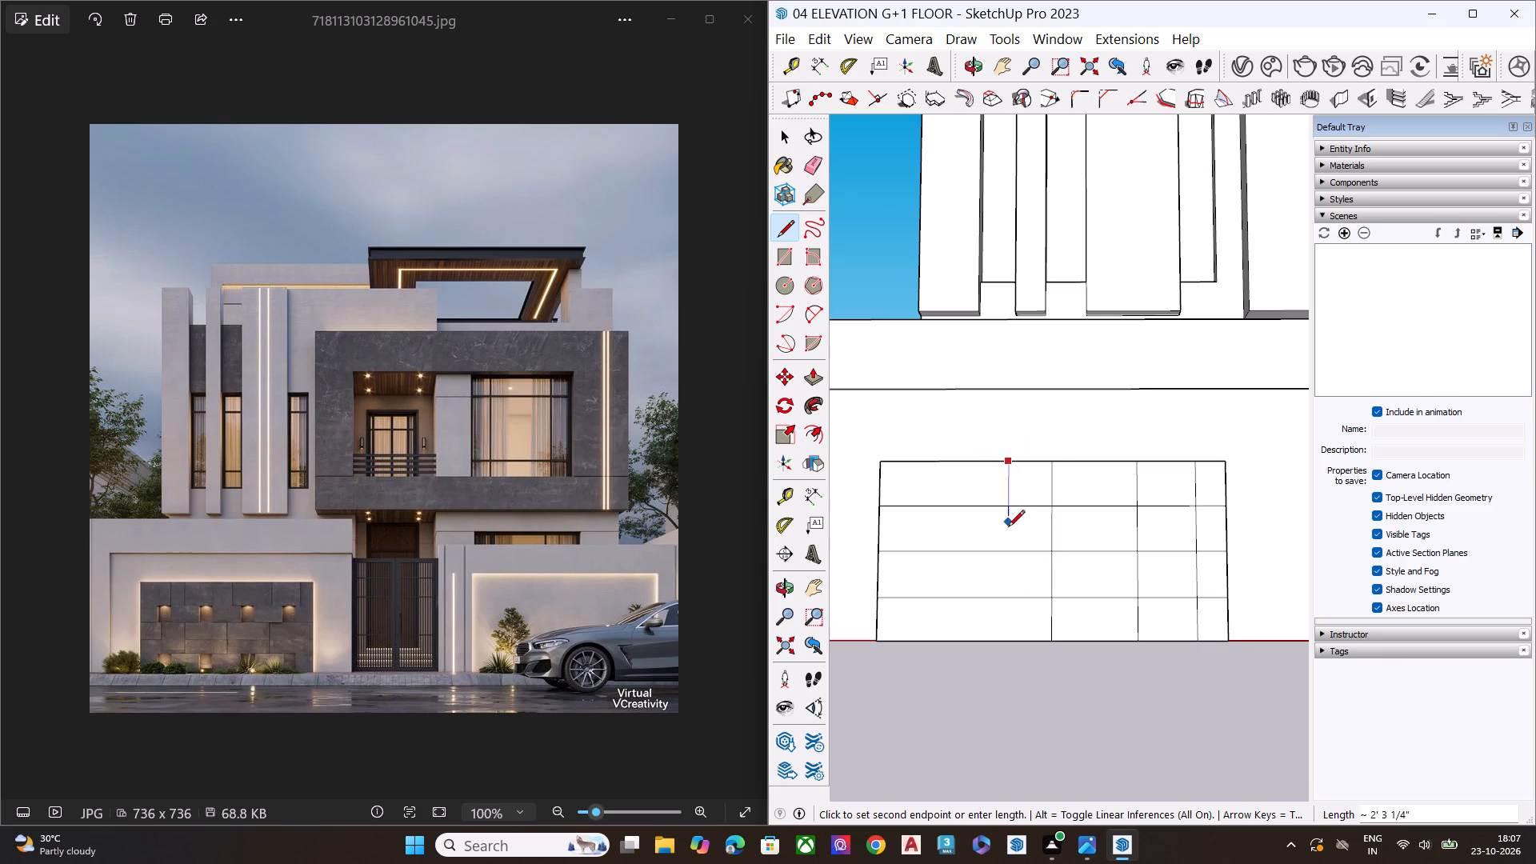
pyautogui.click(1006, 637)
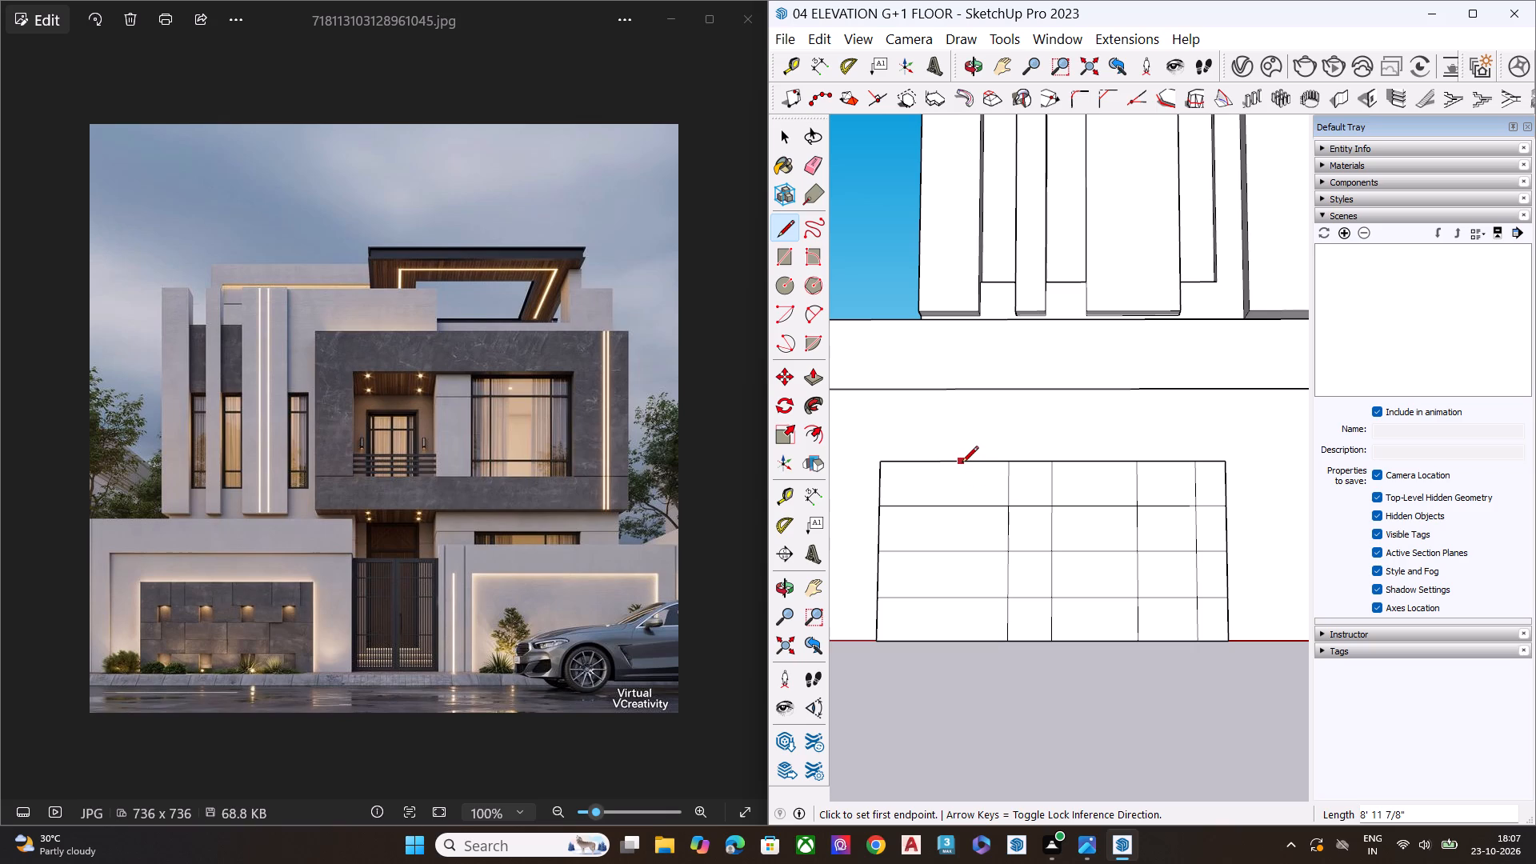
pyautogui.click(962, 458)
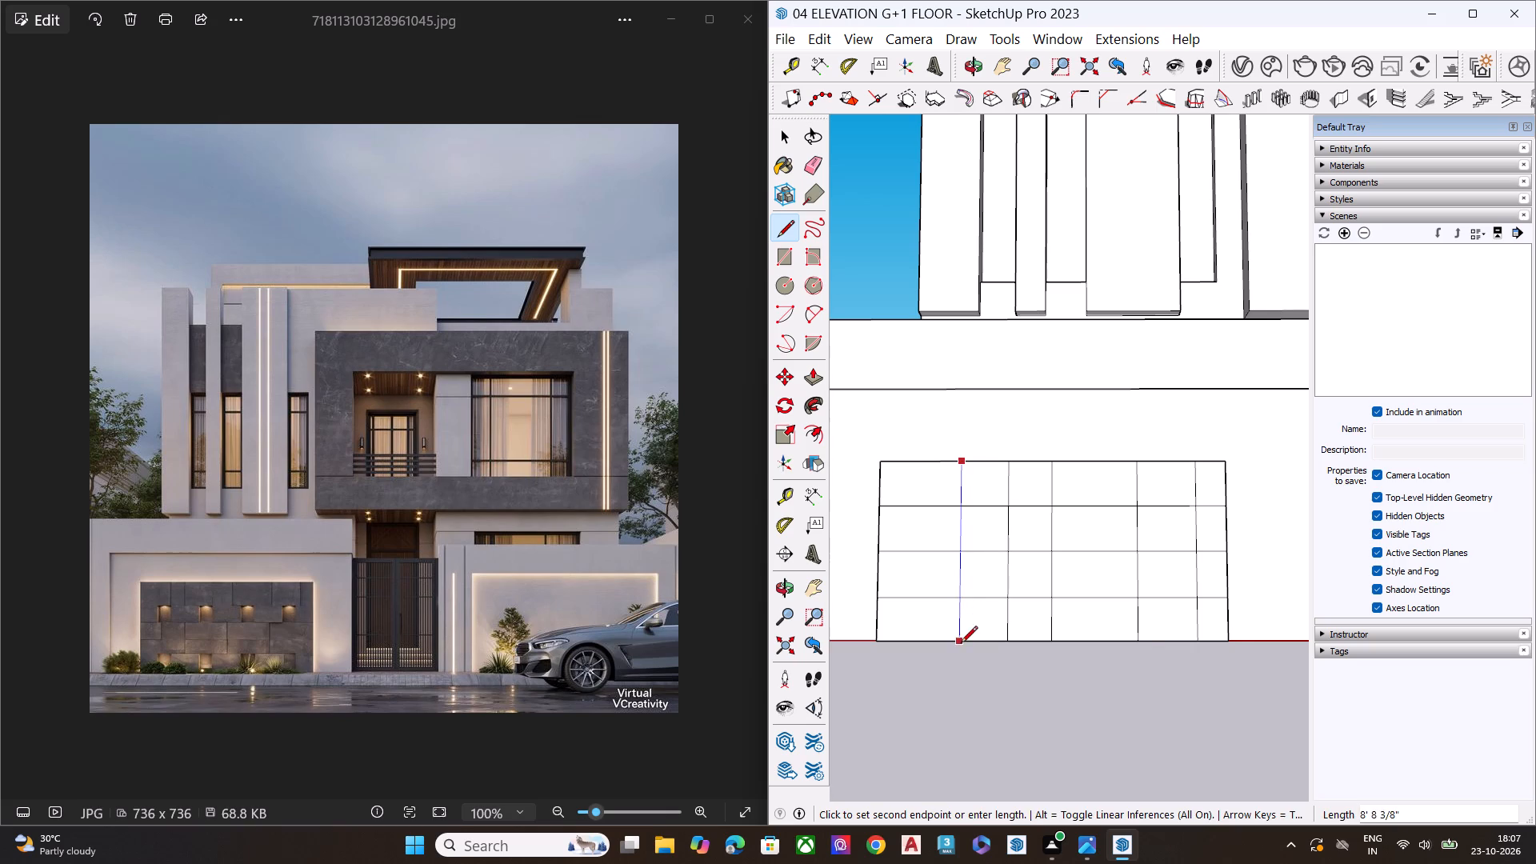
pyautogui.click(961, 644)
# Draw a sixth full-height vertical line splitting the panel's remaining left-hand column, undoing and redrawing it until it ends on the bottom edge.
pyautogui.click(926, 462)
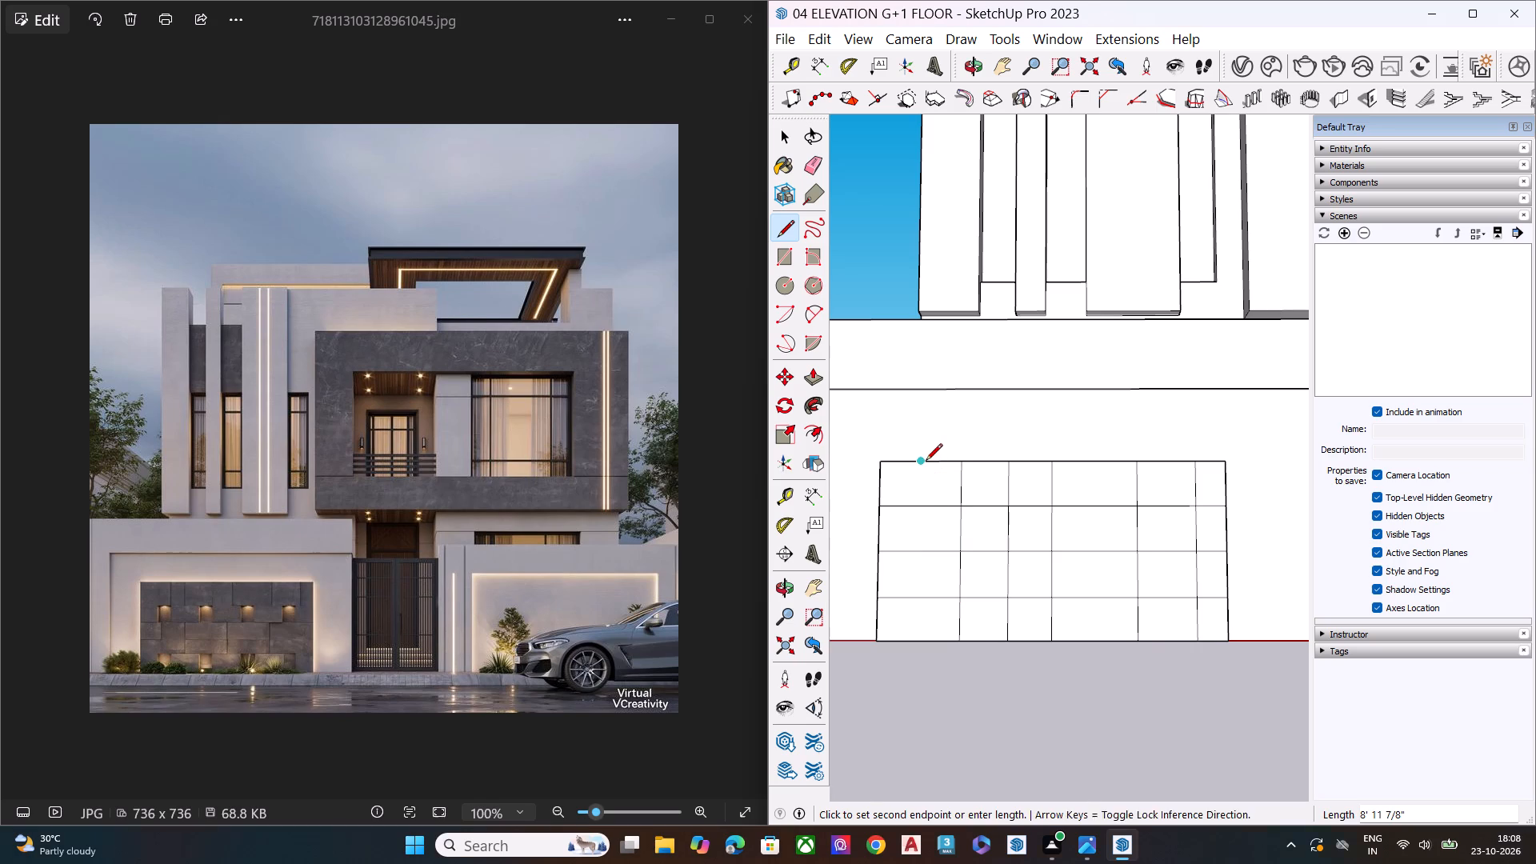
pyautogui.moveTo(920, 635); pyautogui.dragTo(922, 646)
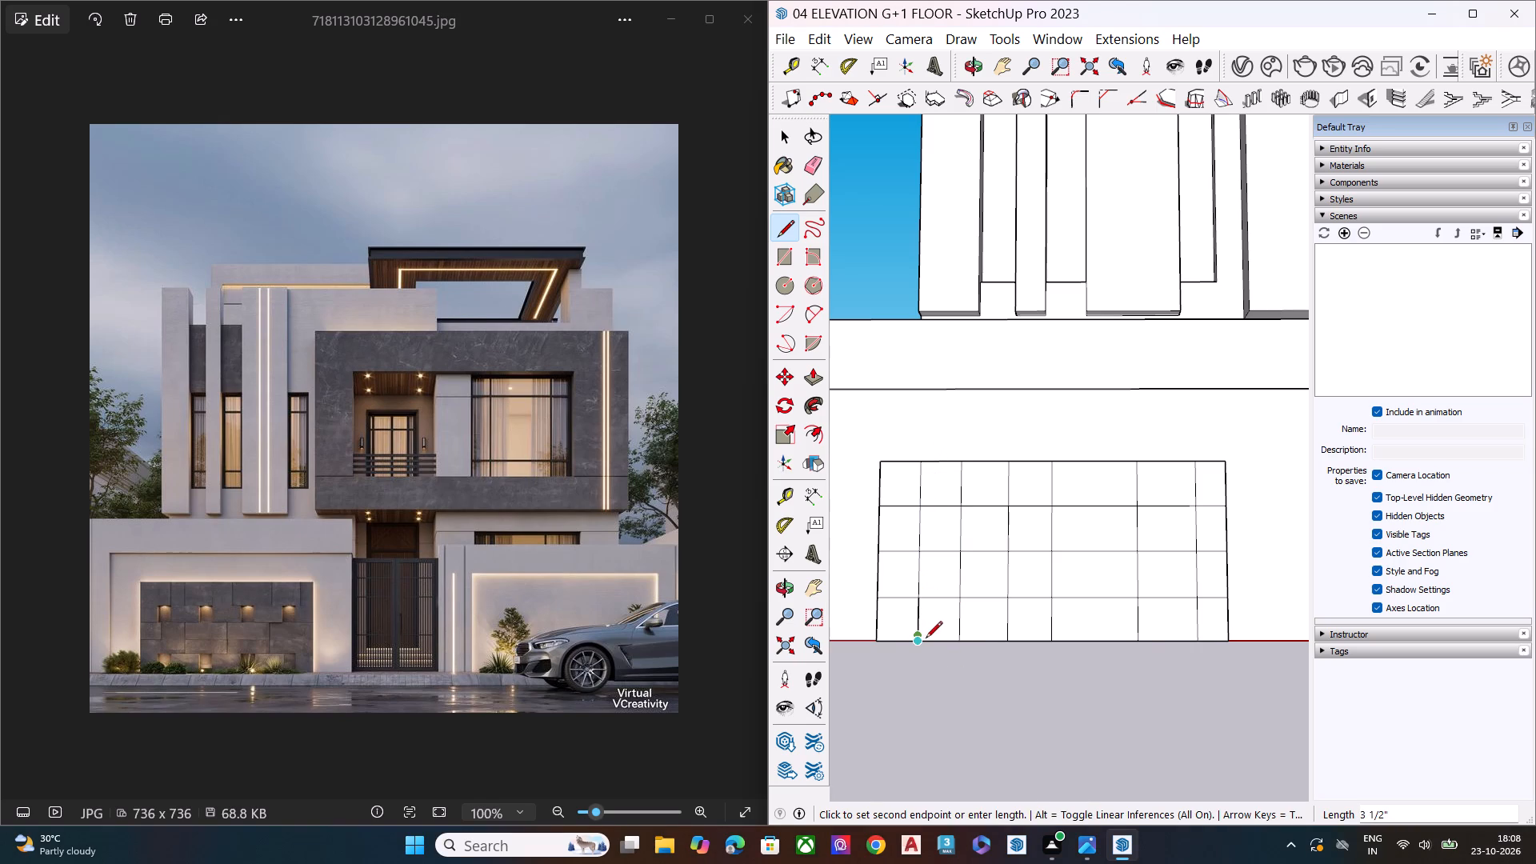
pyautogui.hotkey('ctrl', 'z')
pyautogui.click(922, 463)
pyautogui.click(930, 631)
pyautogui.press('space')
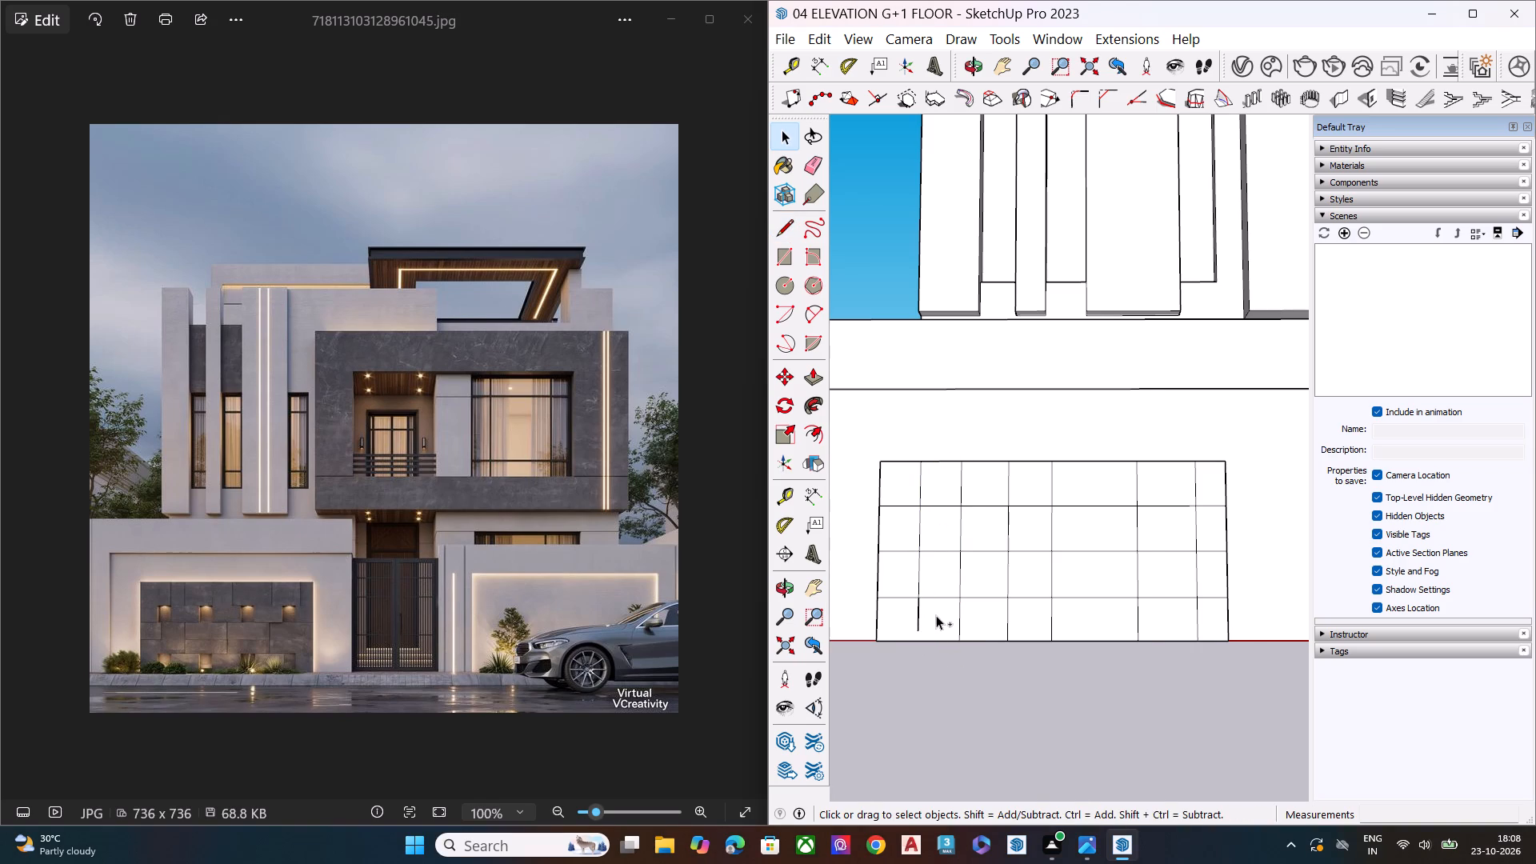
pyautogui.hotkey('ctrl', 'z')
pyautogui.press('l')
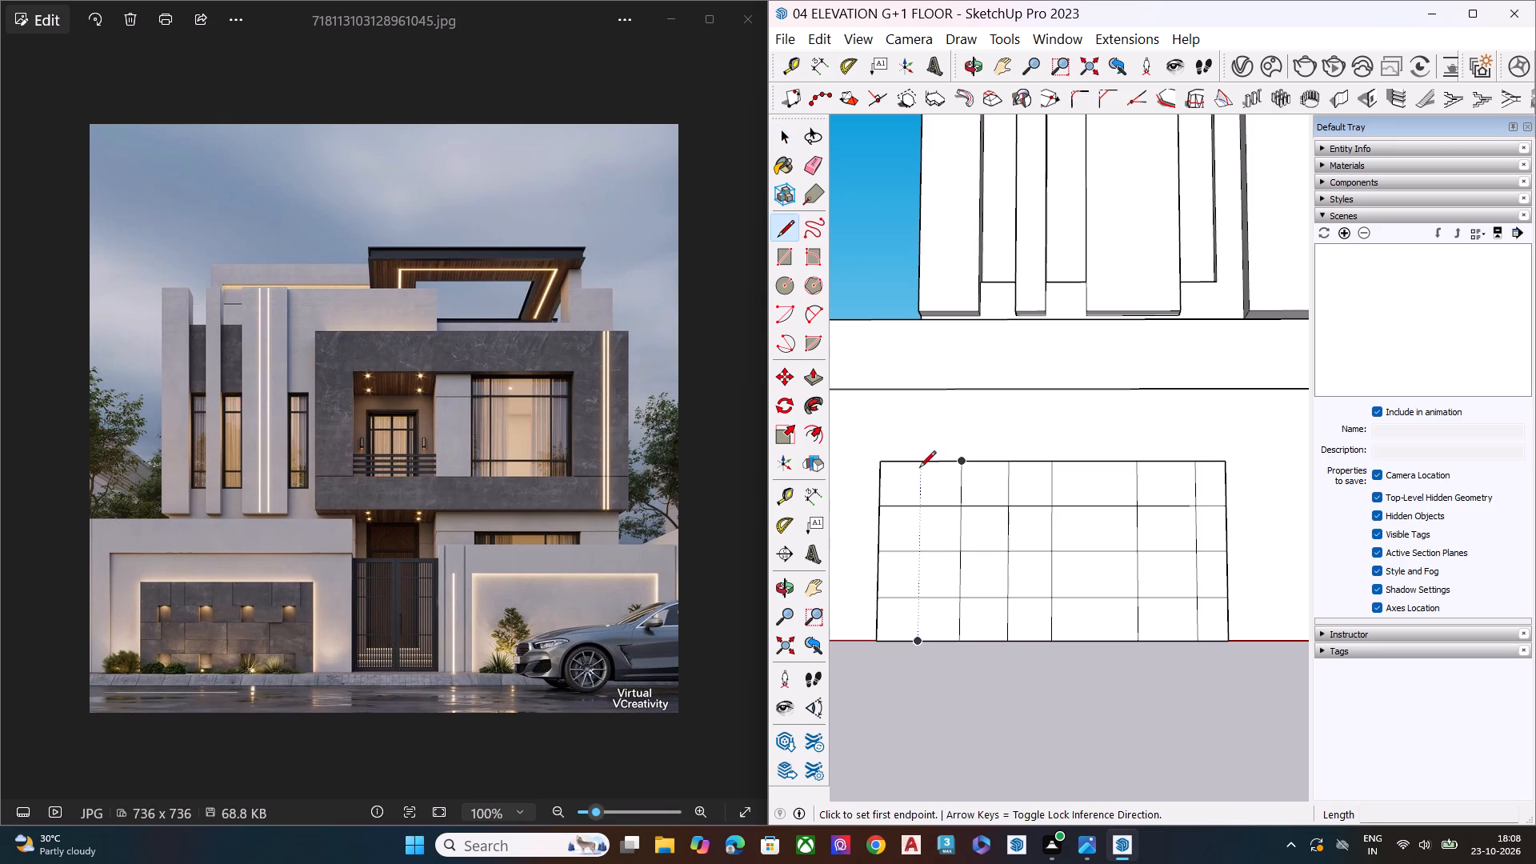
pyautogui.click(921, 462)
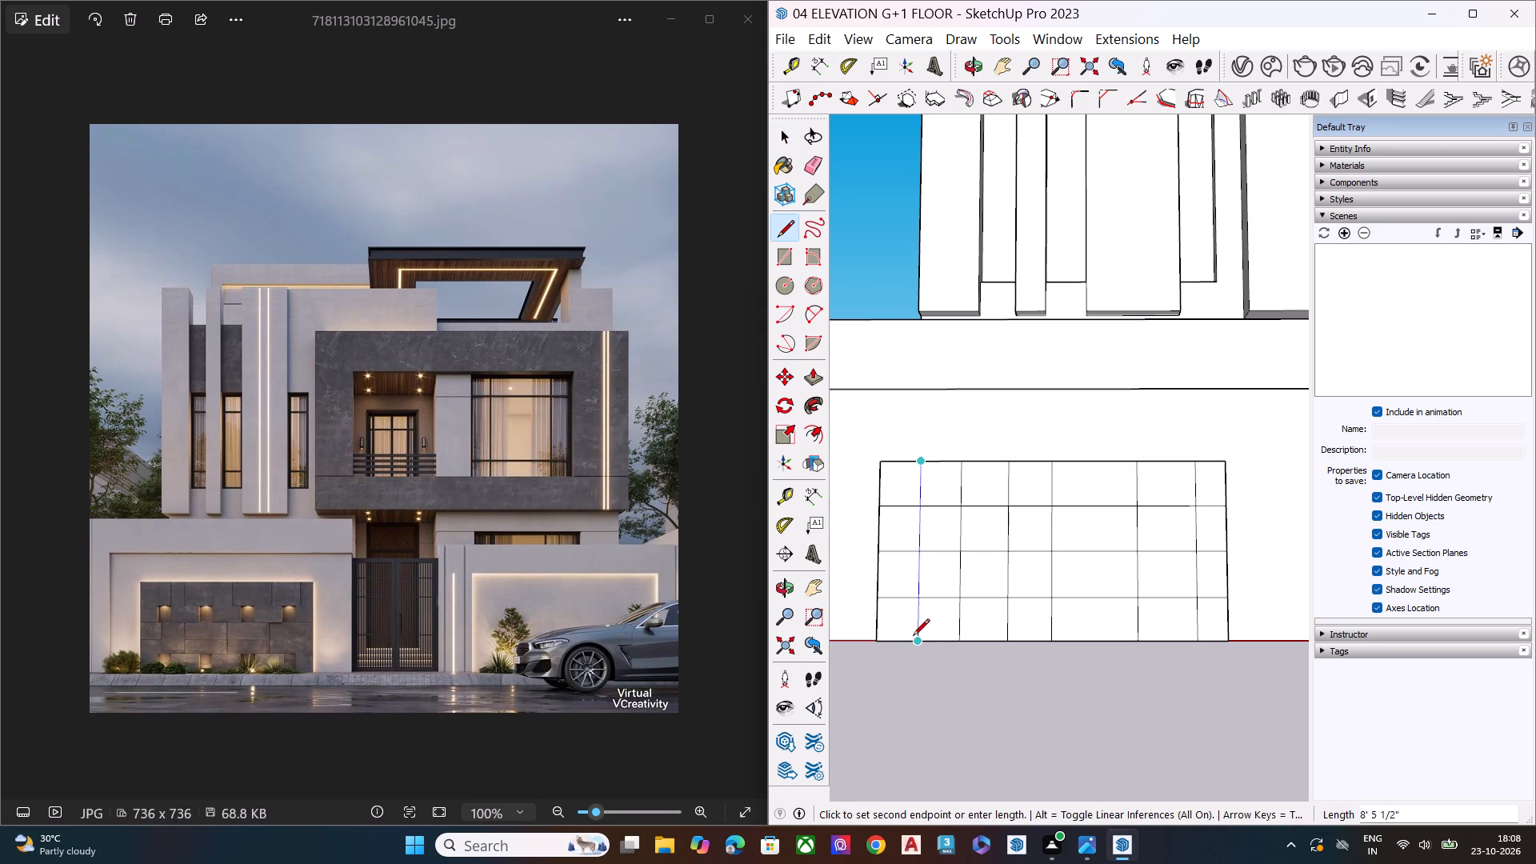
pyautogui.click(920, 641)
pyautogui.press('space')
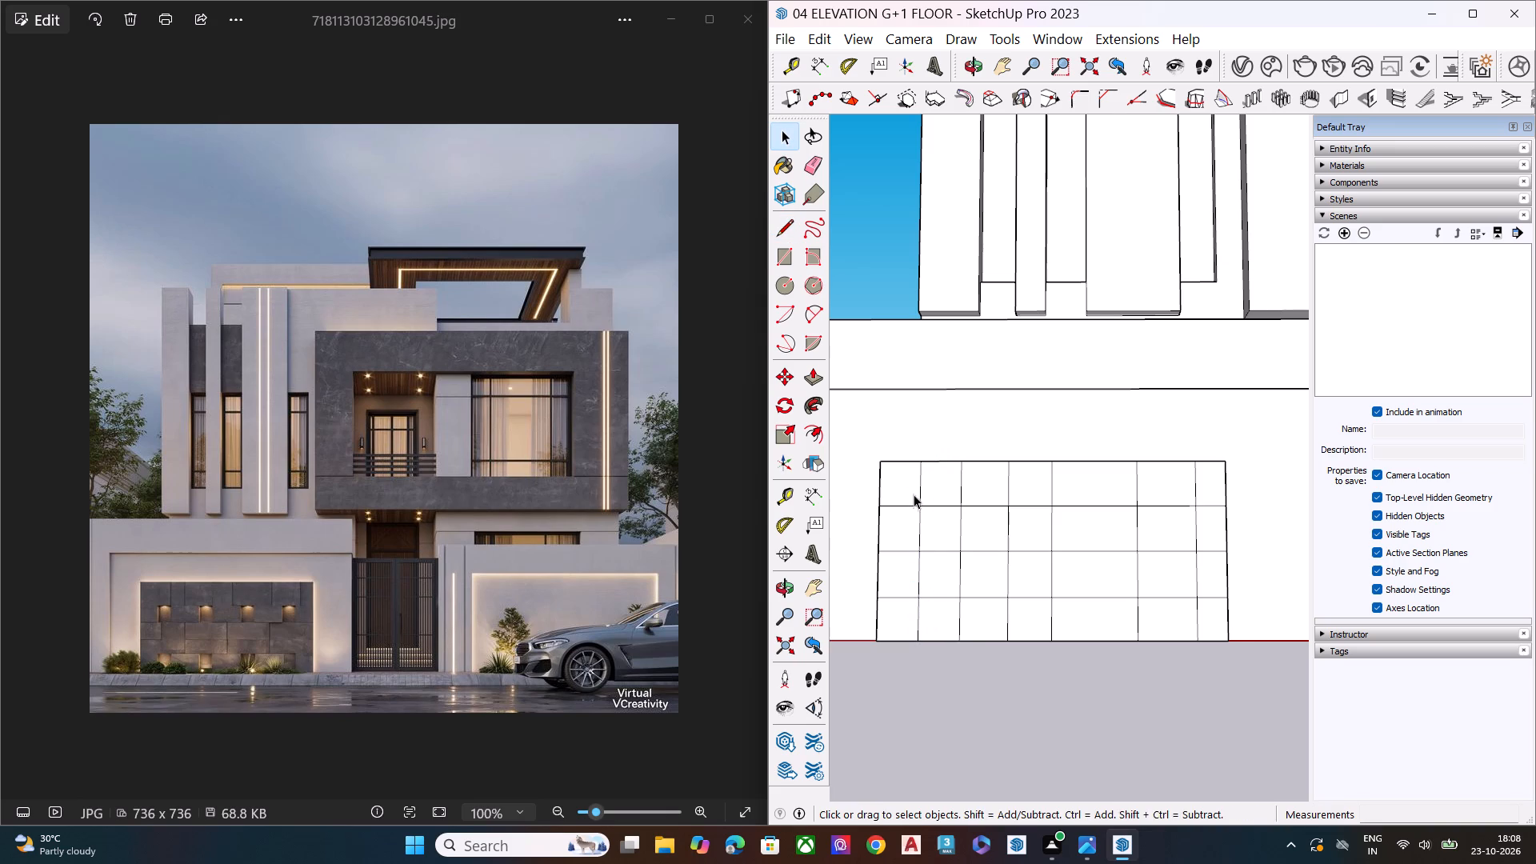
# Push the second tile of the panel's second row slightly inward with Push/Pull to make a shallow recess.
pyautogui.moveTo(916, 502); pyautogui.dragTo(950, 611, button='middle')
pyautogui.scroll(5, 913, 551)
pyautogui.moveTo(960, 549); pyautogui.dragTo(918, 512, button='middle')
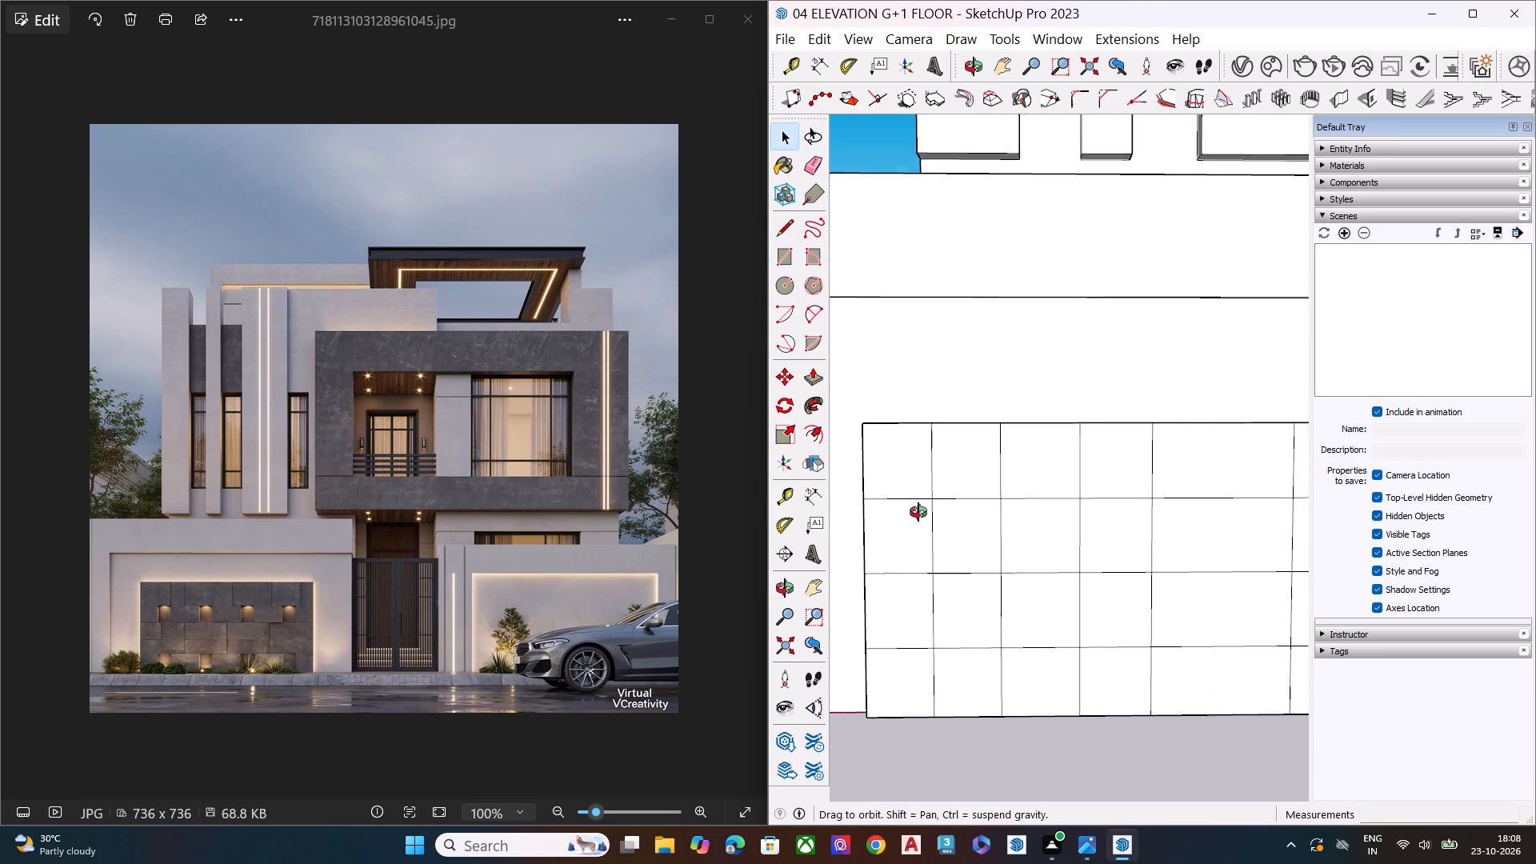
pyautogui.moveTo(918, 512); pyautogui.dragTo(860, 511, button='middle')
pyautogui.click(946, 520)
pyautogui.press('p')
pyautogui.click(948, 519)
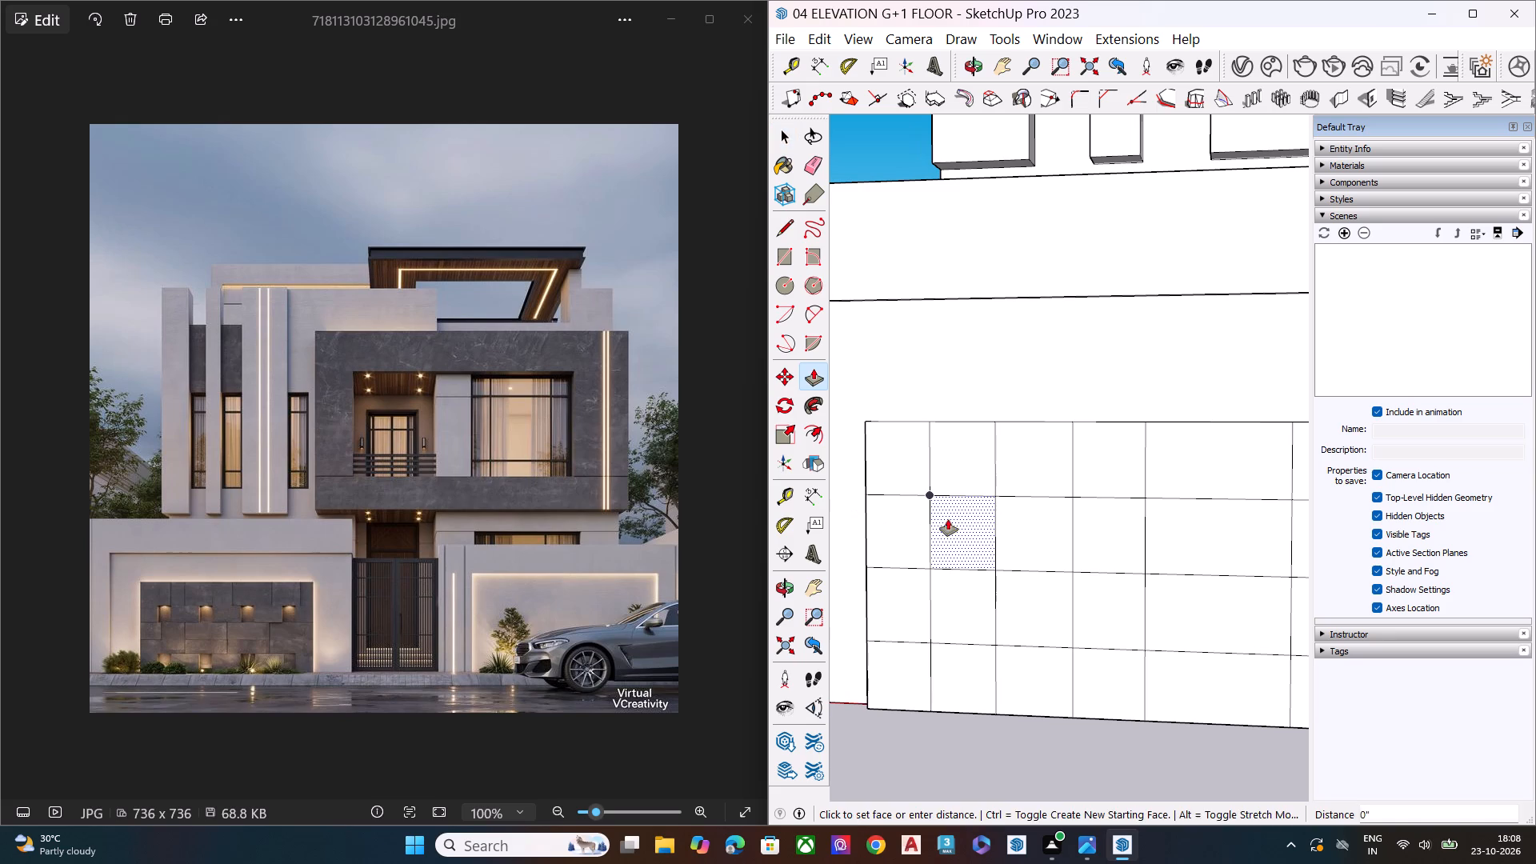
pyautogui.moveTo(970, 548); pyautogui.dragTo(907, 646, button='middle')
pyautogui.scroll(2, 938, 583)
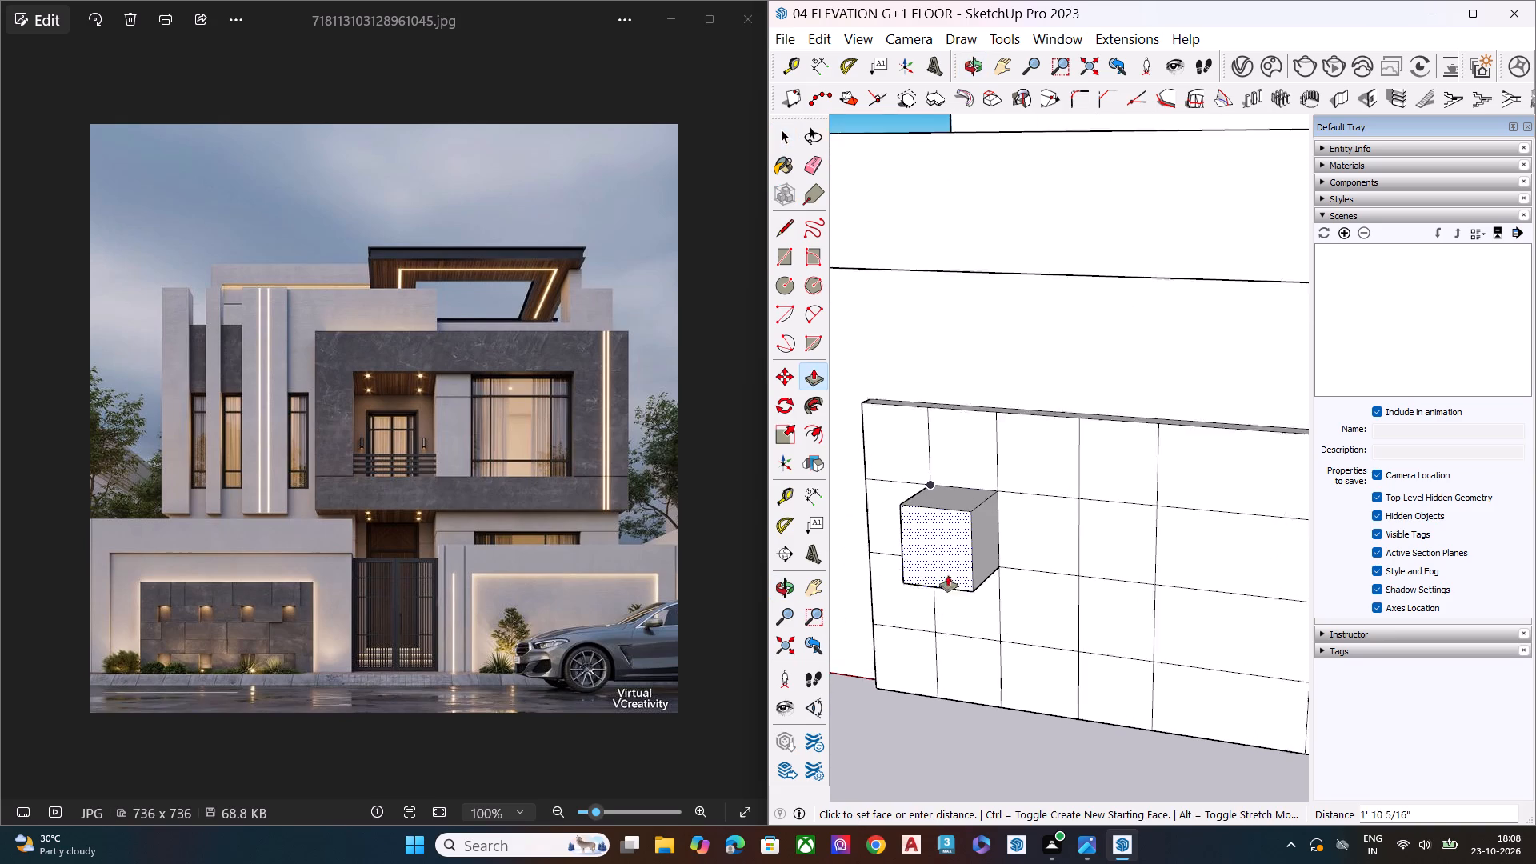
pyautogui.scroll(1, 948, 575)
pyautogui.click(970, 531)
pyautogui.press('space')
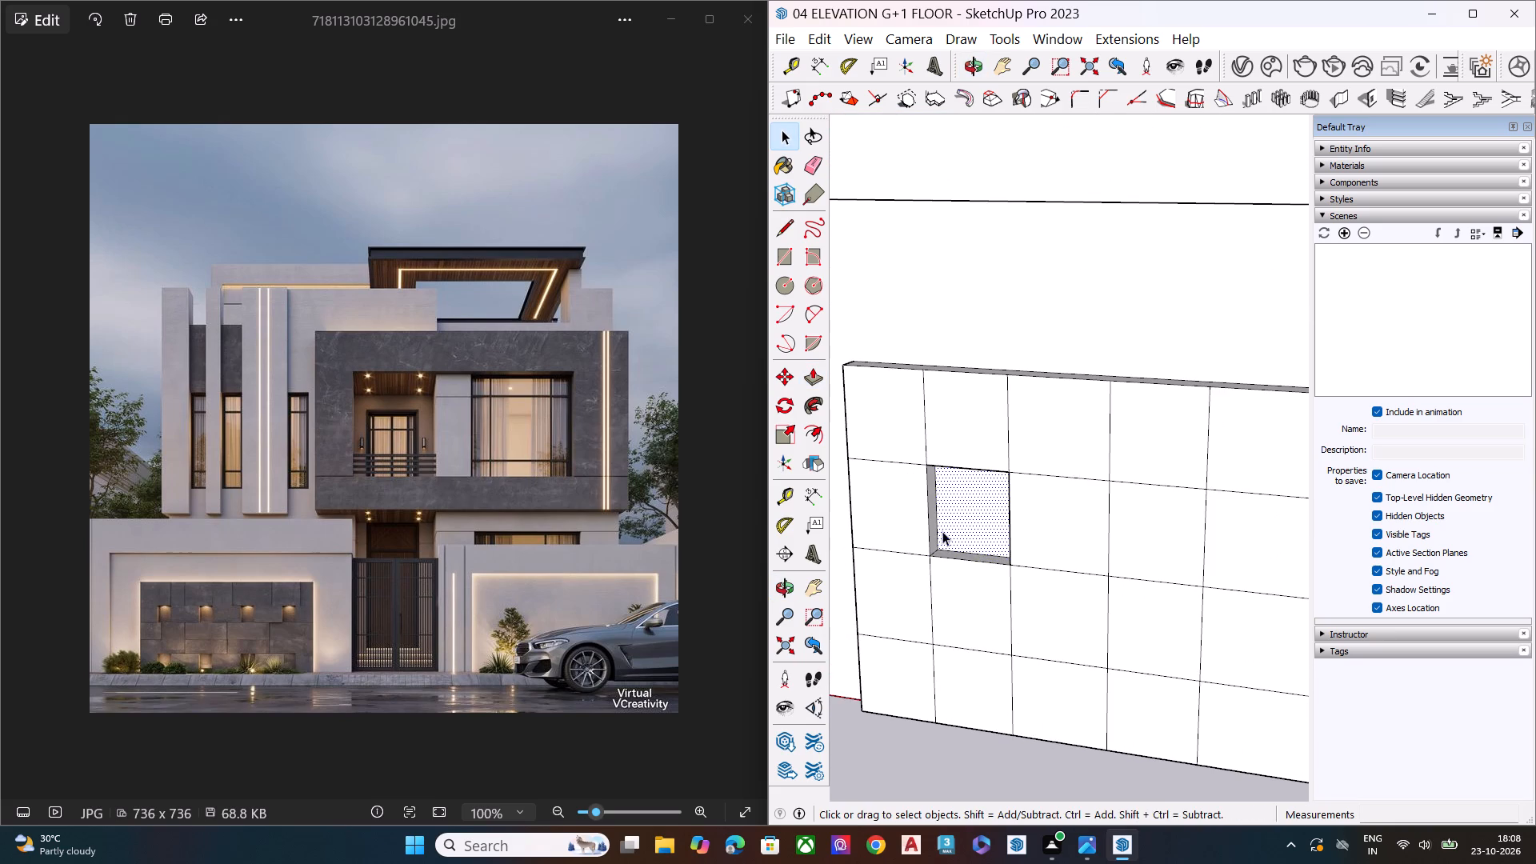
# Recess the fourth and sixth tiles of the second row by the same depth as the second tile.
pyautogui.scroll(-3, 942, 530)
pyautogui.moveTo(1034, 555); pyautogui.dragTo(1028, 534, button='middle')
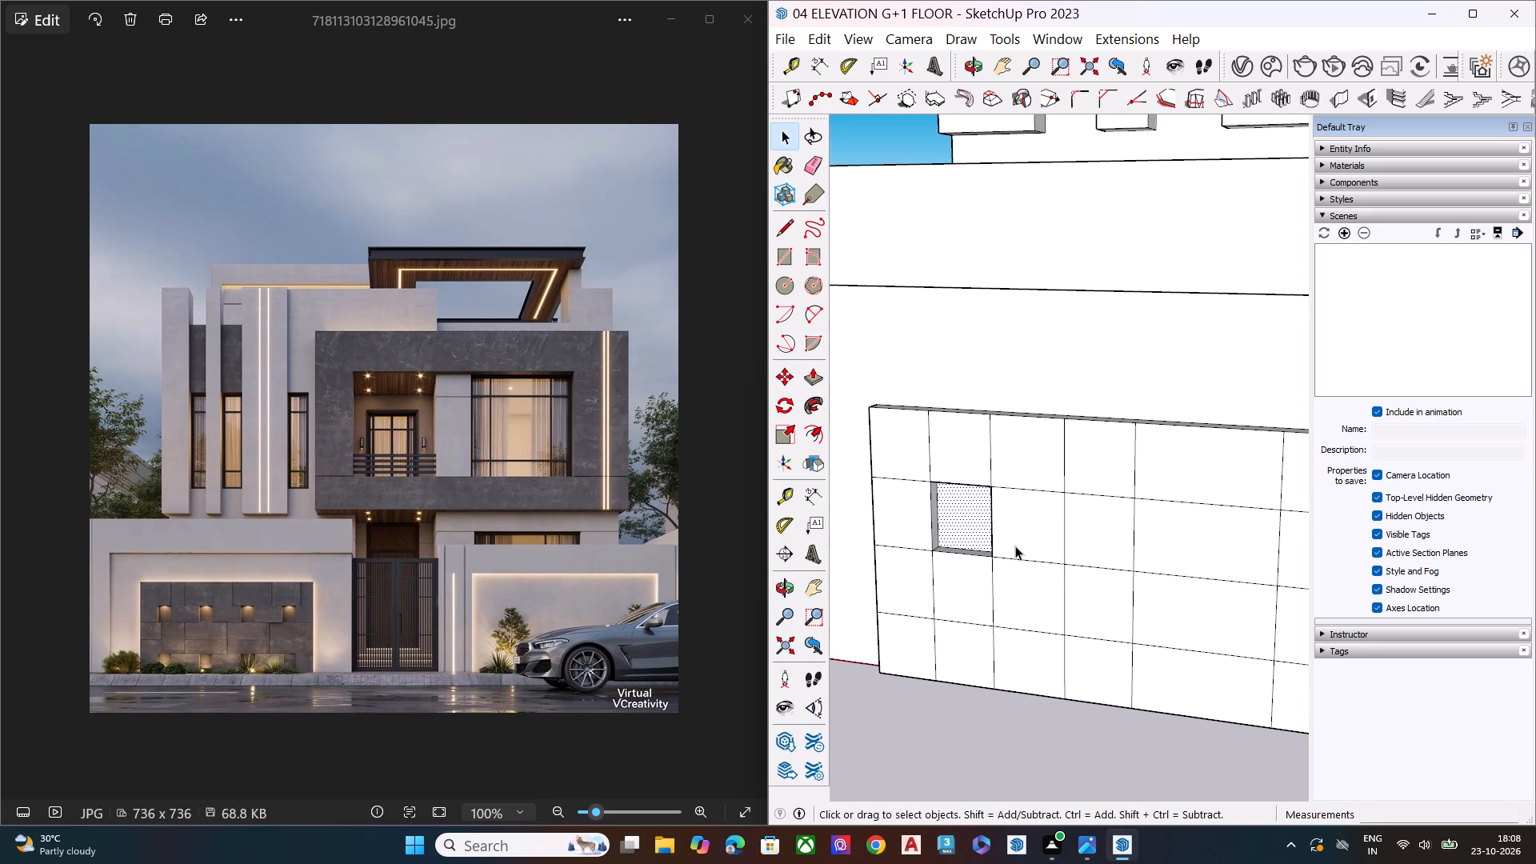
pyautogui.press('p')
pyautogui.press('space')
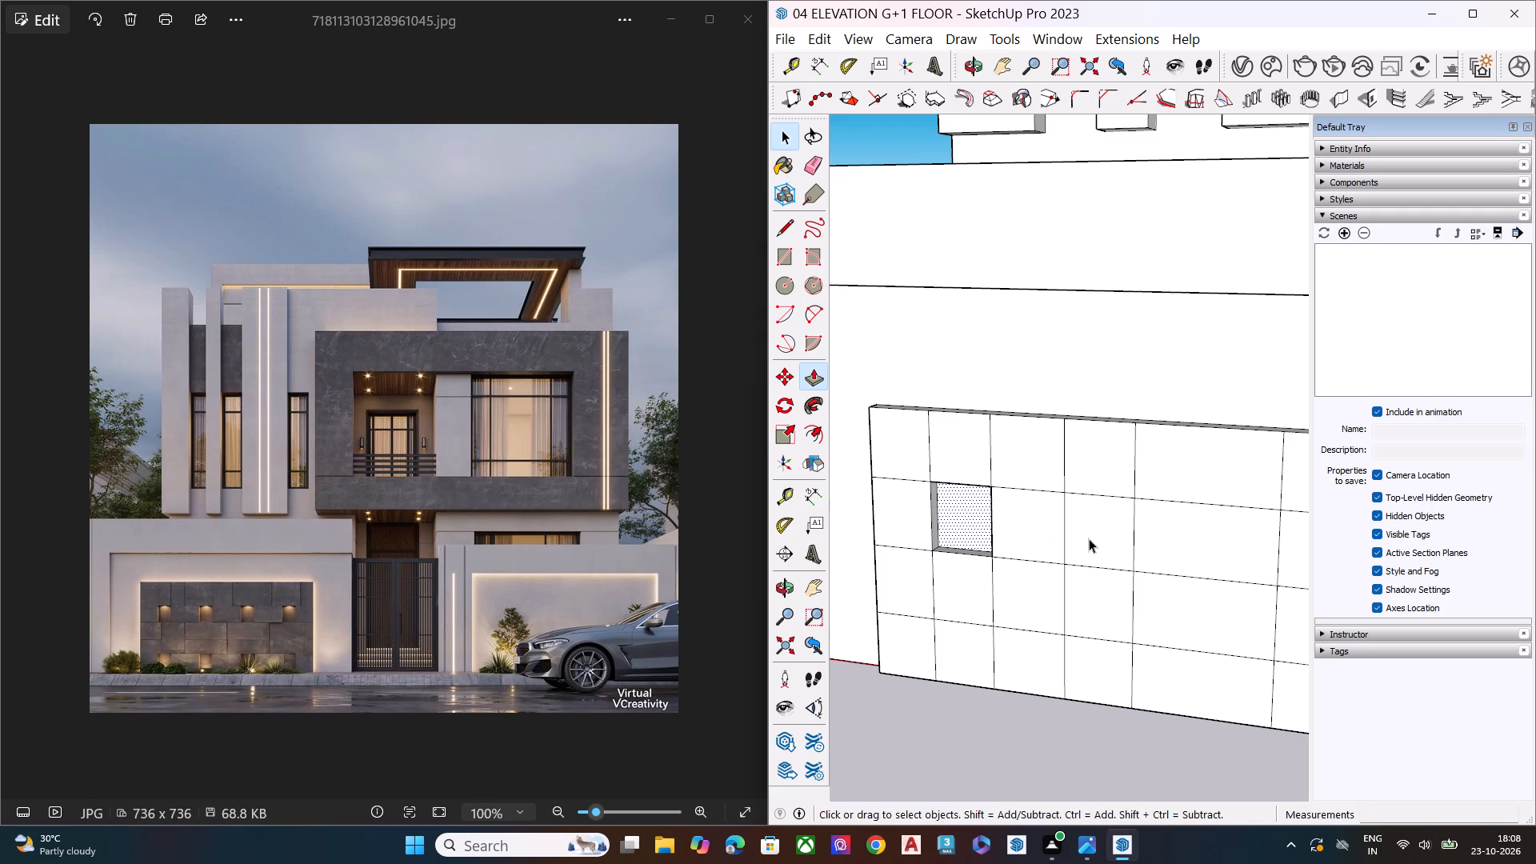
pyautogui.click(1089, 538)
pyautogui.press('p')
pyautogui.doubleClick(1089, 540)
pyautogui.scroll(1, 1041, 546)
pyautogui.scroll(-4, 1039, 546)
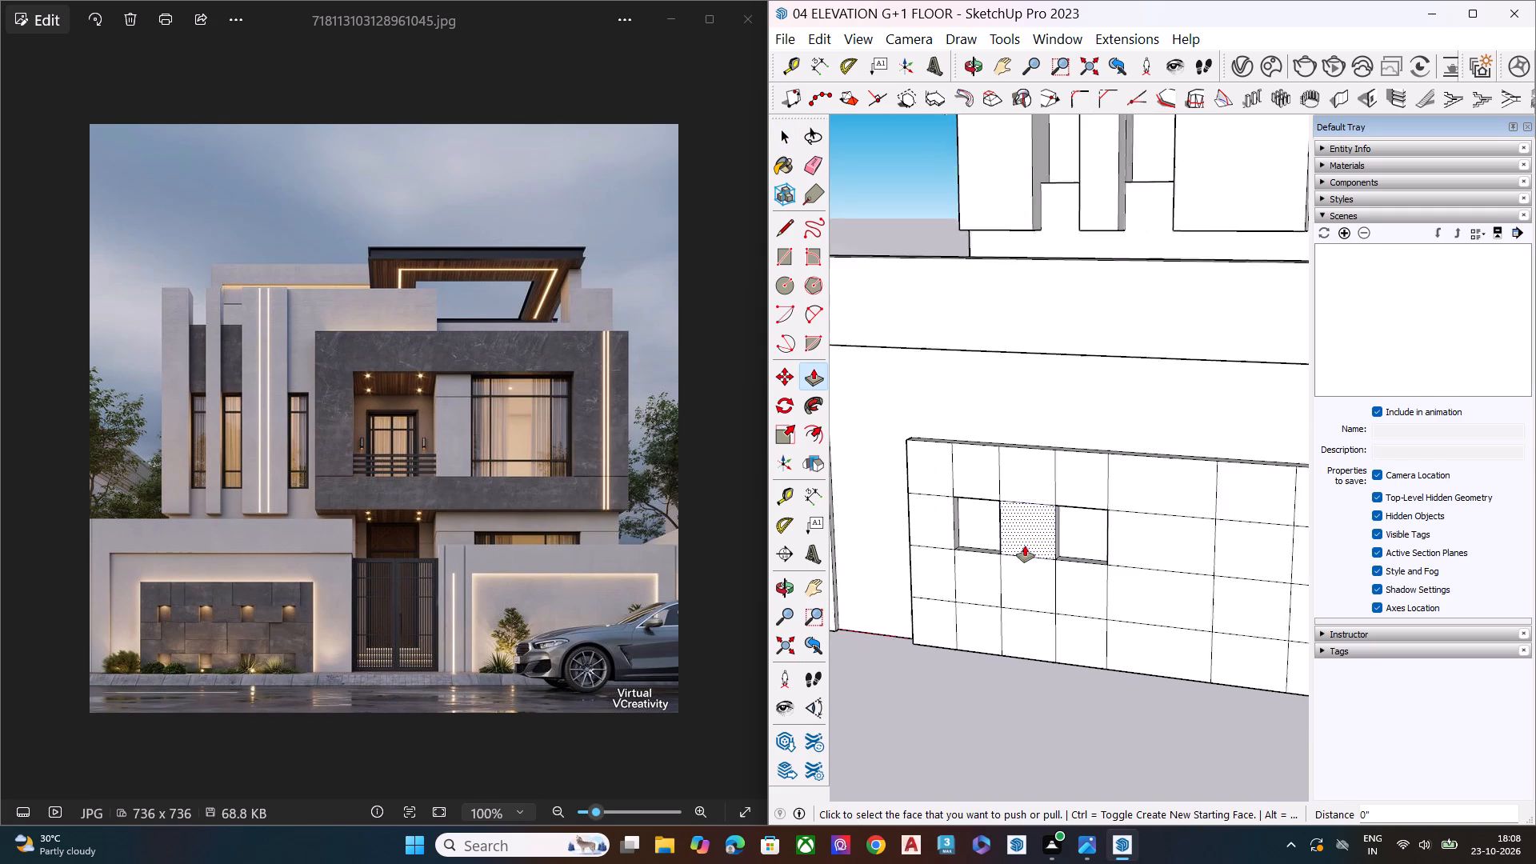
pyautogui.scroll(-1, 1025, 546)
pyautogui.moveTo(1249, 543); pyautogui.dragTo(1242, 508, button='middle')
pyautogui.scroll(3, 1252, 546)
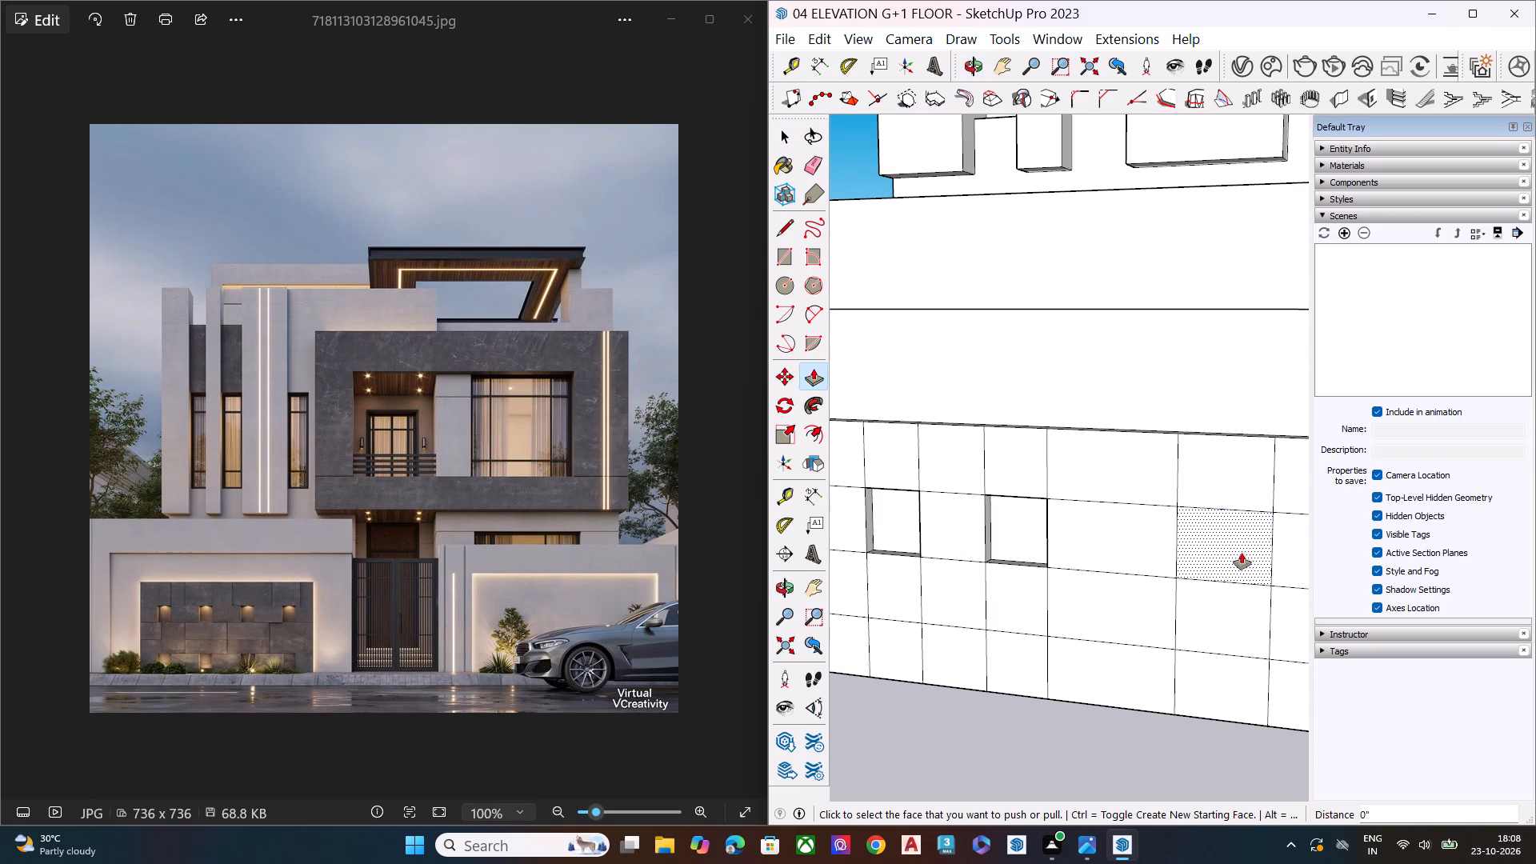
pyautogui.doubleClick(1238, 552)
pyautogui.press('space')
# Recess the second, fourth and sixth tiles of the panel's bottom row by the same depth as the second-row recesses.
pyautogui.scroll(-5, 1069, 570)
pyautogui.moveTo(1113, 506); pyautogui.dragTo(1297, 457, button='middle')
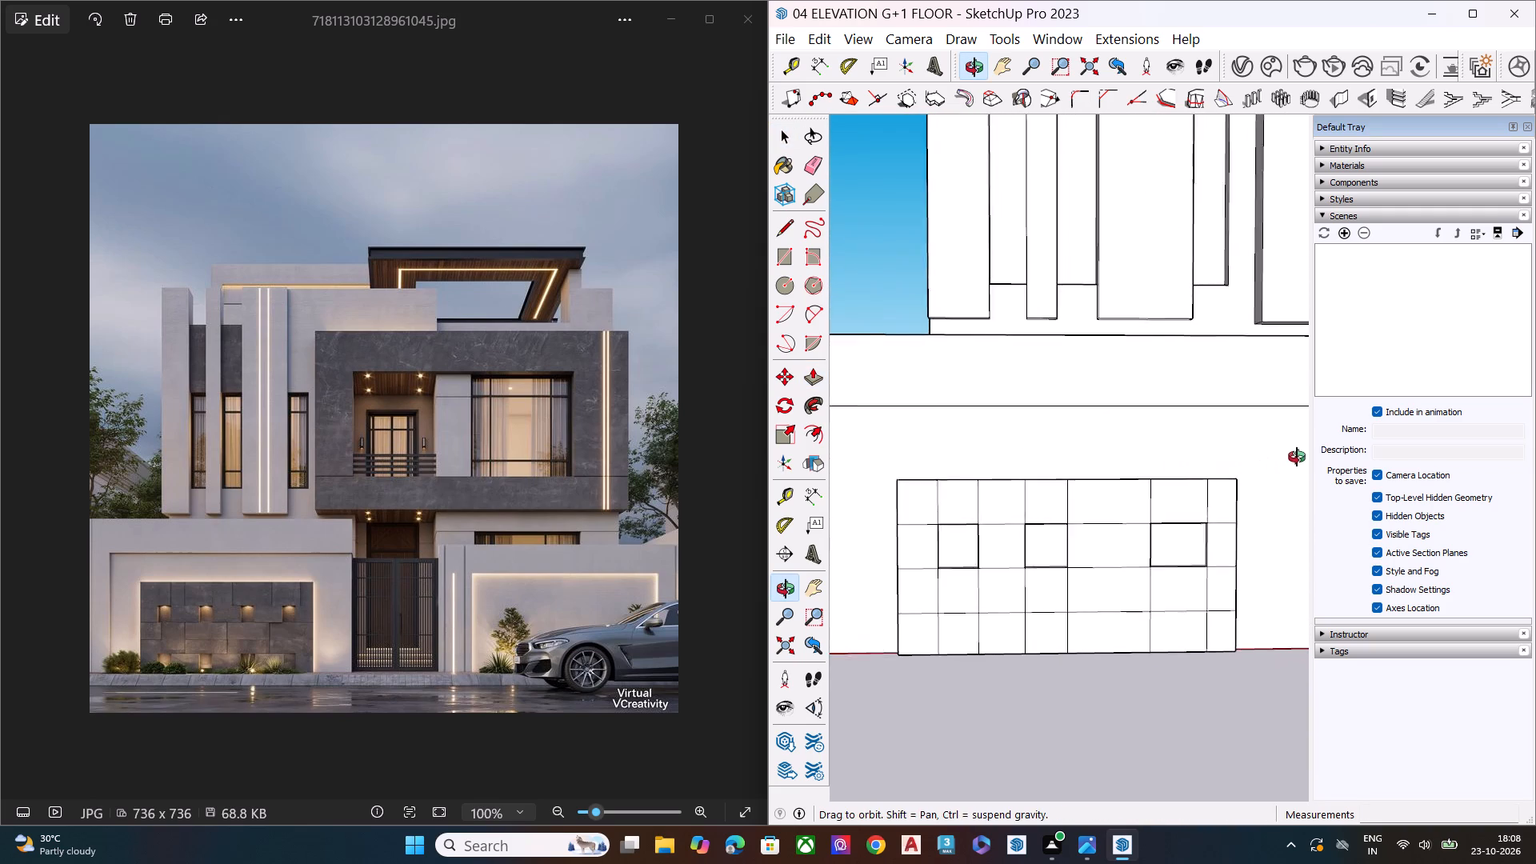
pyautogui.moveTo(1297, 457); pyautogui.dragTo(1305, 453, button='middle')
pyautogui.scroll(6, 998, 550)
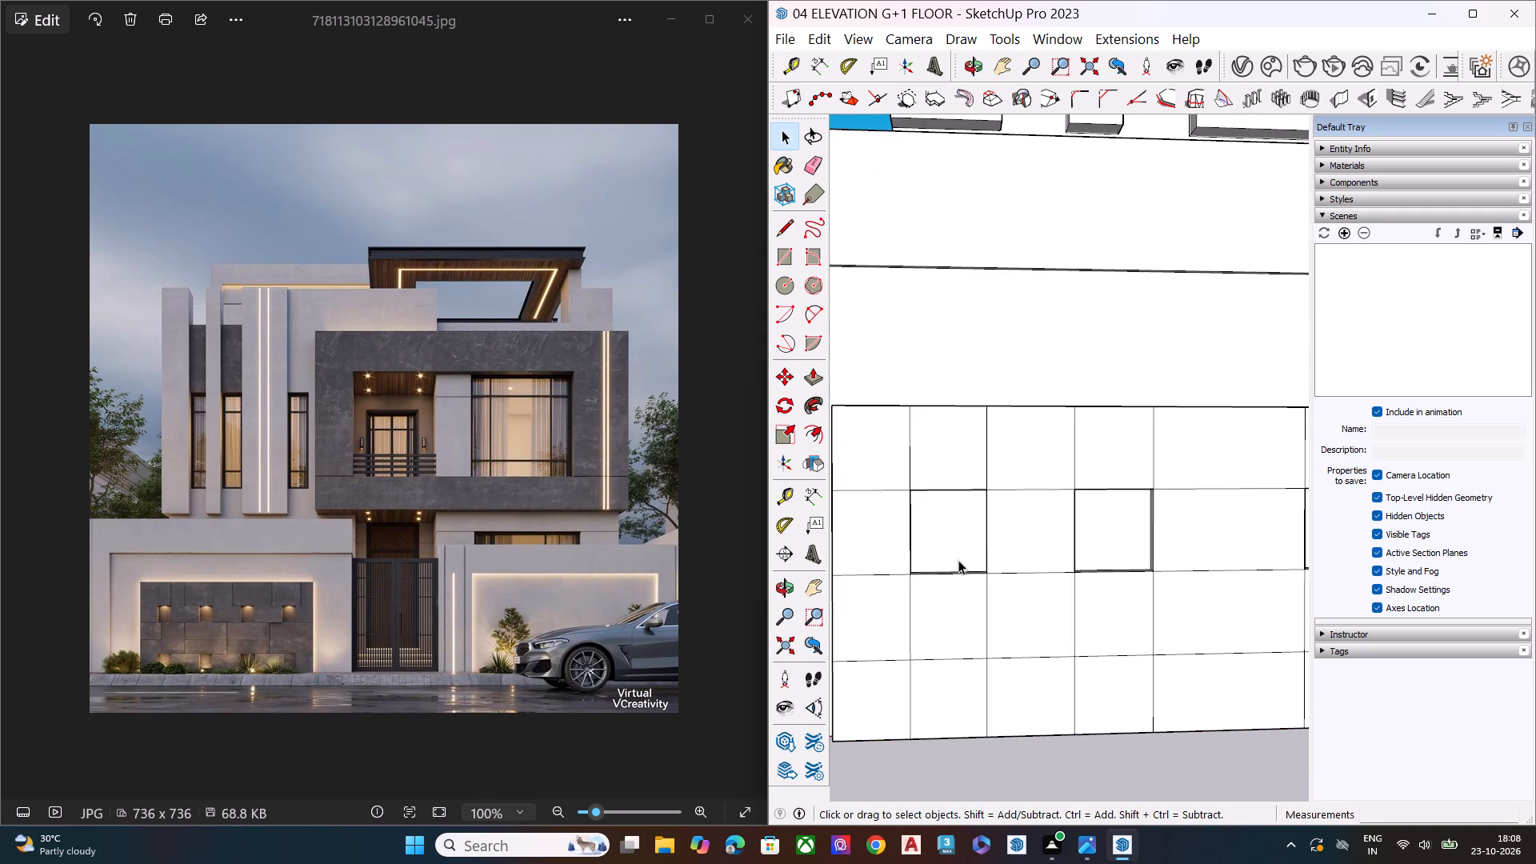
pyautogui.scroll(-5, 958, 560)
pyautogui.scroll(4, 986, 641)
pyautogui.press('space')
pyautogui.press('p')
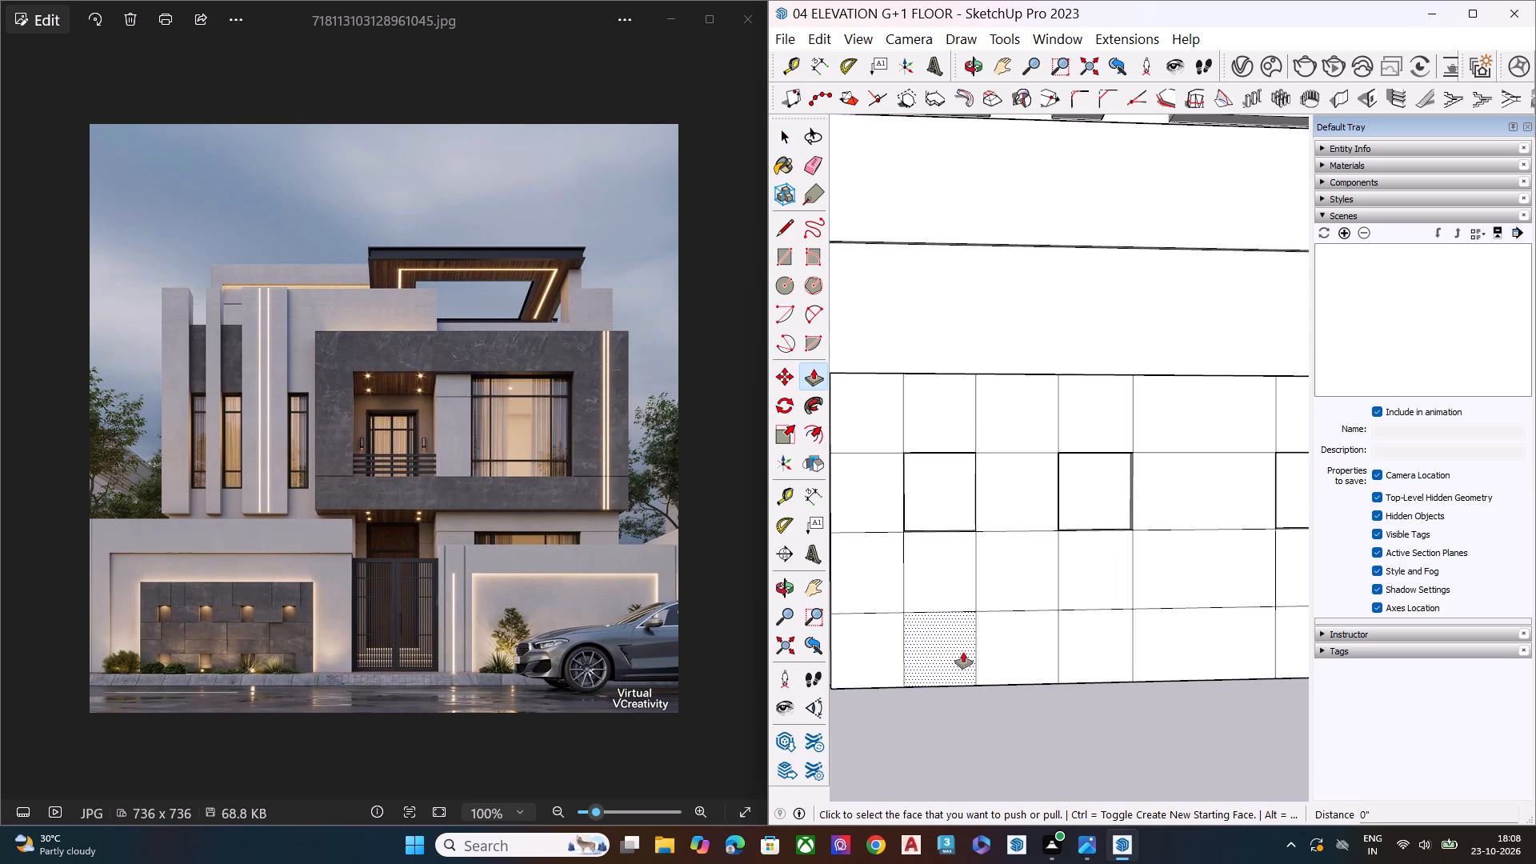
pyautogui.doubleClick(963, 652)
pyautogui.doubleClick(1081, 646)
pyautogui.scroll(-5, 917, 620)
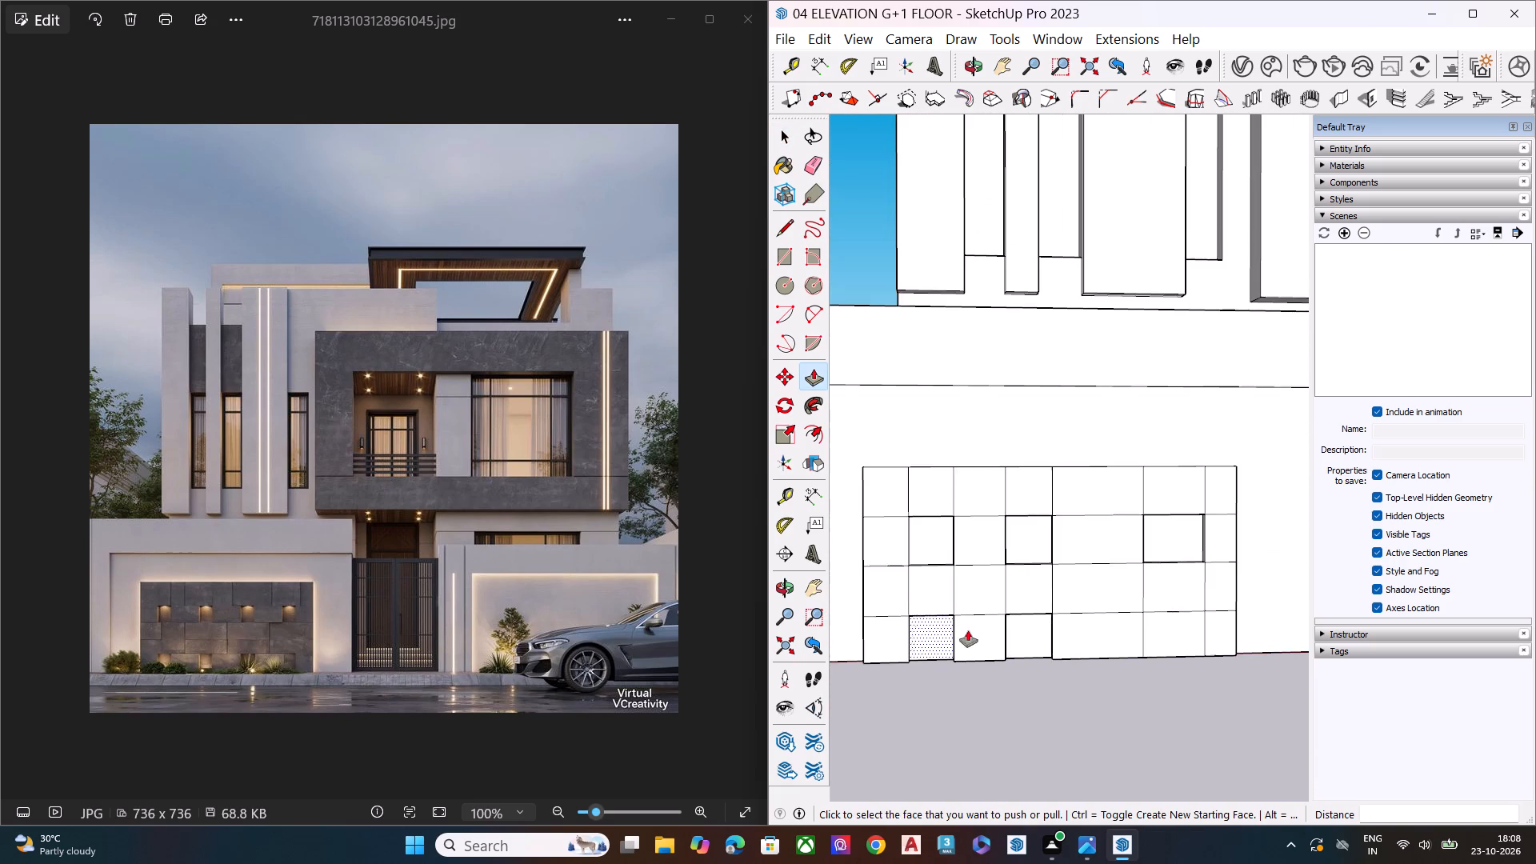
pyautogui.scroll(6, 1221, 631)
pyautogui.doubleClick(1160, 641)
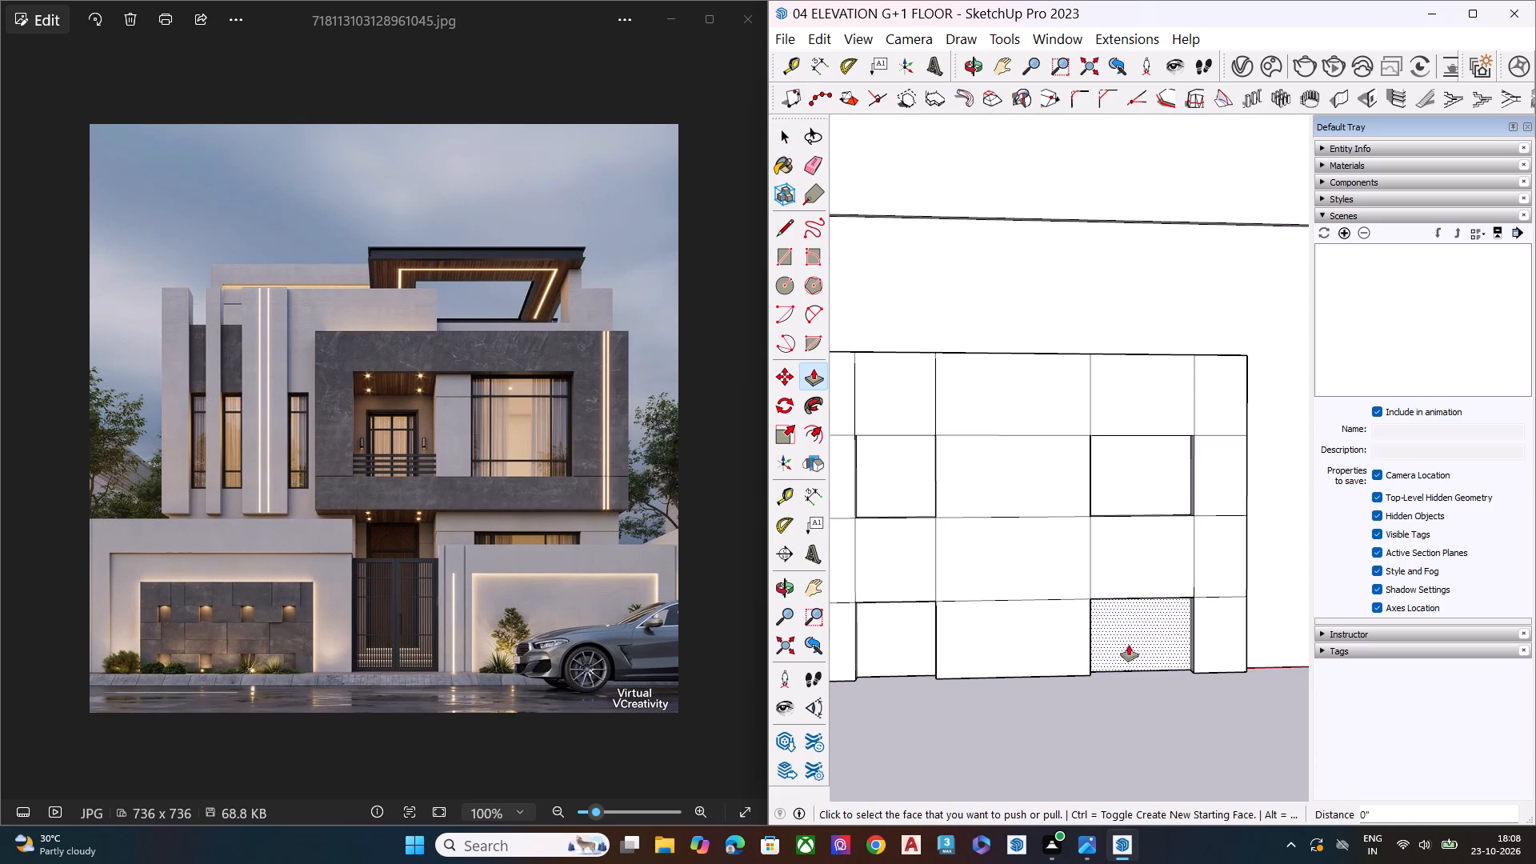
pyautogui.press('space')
# Examine the panel's pattern of recessed tiles from a low angle and from the front.
pyautogui.scroll(-3, 1102, 655)
pyautogui.scroll(2, 1111, 662)
pyautogui.scroll(-3, 1111, 662)
pyautogui.moveTo(1095, 672); pyautogui.dragTo(1146, 444, button='middle')
pyautogui.scroll(-5, 1171, 509)
pyautogui.moveTo(833, 585); pyautogui.dragTo(768, 627, button='middle')
pyautogui.scroll(8, 1047, 518)
pyautogui.scroll(-6, 1026, 523)
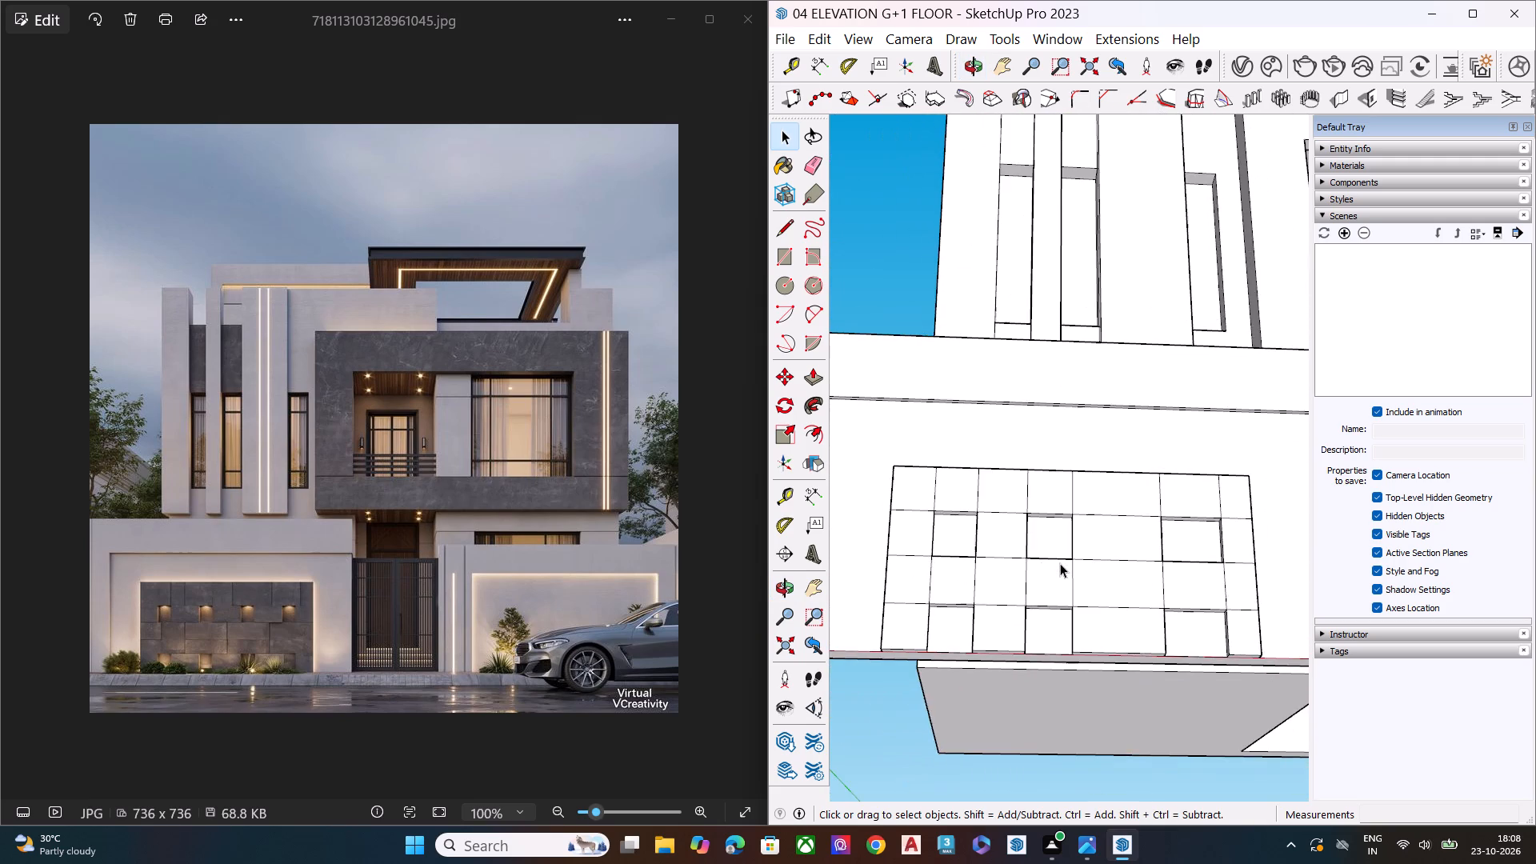
pyautogui.keyDown('ctrl'); pyautogui.scroll(1, 1060, 563); pyautogui.keyUp('ctrl')
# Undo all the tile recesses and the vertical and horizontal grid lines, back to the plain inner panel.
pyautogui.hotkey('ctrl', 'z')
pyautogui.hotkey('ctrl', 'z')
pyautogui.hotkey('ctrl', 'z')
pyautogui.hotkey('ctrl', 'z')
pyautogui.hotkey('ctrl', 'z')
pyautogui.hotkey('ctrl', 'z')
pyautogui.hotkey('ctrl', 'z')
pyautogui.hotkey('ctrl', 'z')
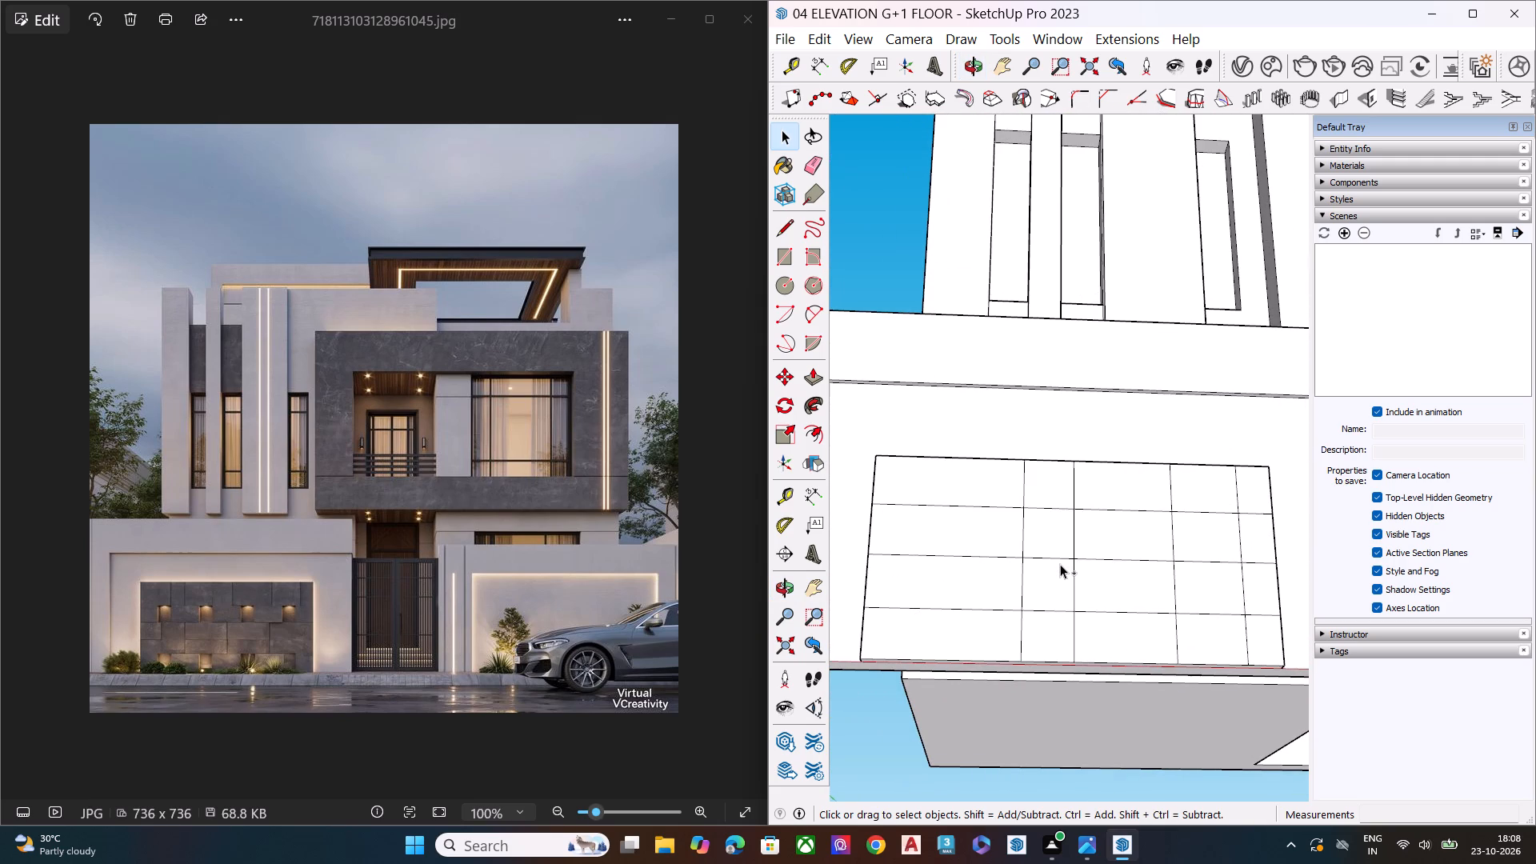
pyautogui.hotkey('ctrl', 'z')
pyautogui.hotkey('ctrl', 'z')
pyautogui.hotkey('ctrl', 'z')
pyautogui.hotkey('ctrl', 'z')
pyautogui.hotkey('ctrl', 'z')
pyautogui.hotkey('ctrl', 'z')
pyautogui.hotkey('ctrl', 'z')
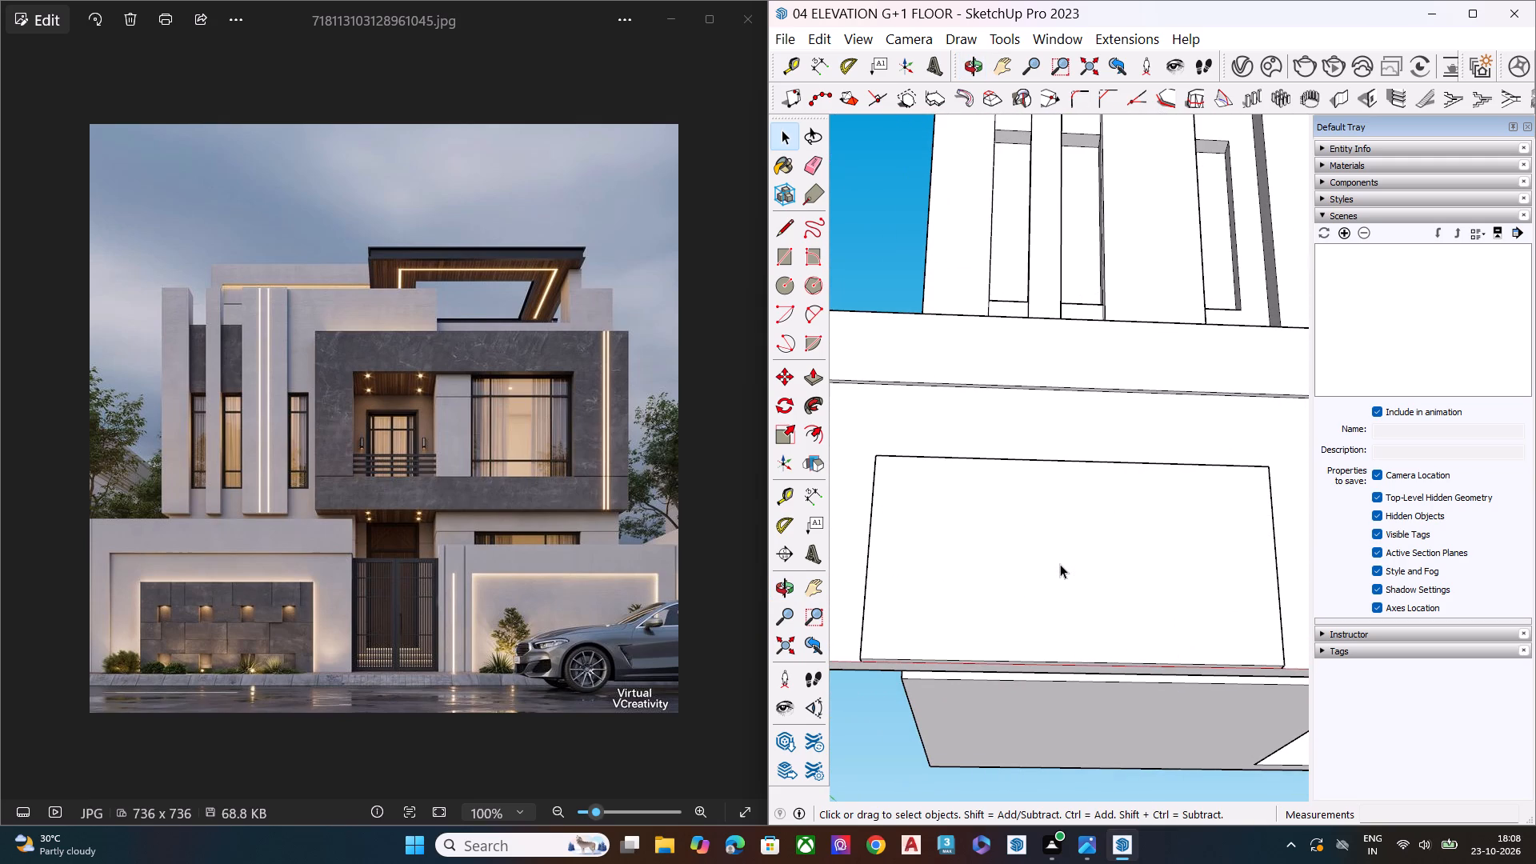
# Draw a circle with a radius of about 3' 4" at the centre of the compound wall's inner panel.
pyautogui.scroll(-2, 1060, 560)
pyautogui.scroll(2, 1060, 560)
pyautogui.scroll(-3, 1061, 561)
pyautogui.moveTo(1072, 584); pyautogui.dragTo(1093, 786, button='middle')
pyautogui.scroll(1, 1130, 526)
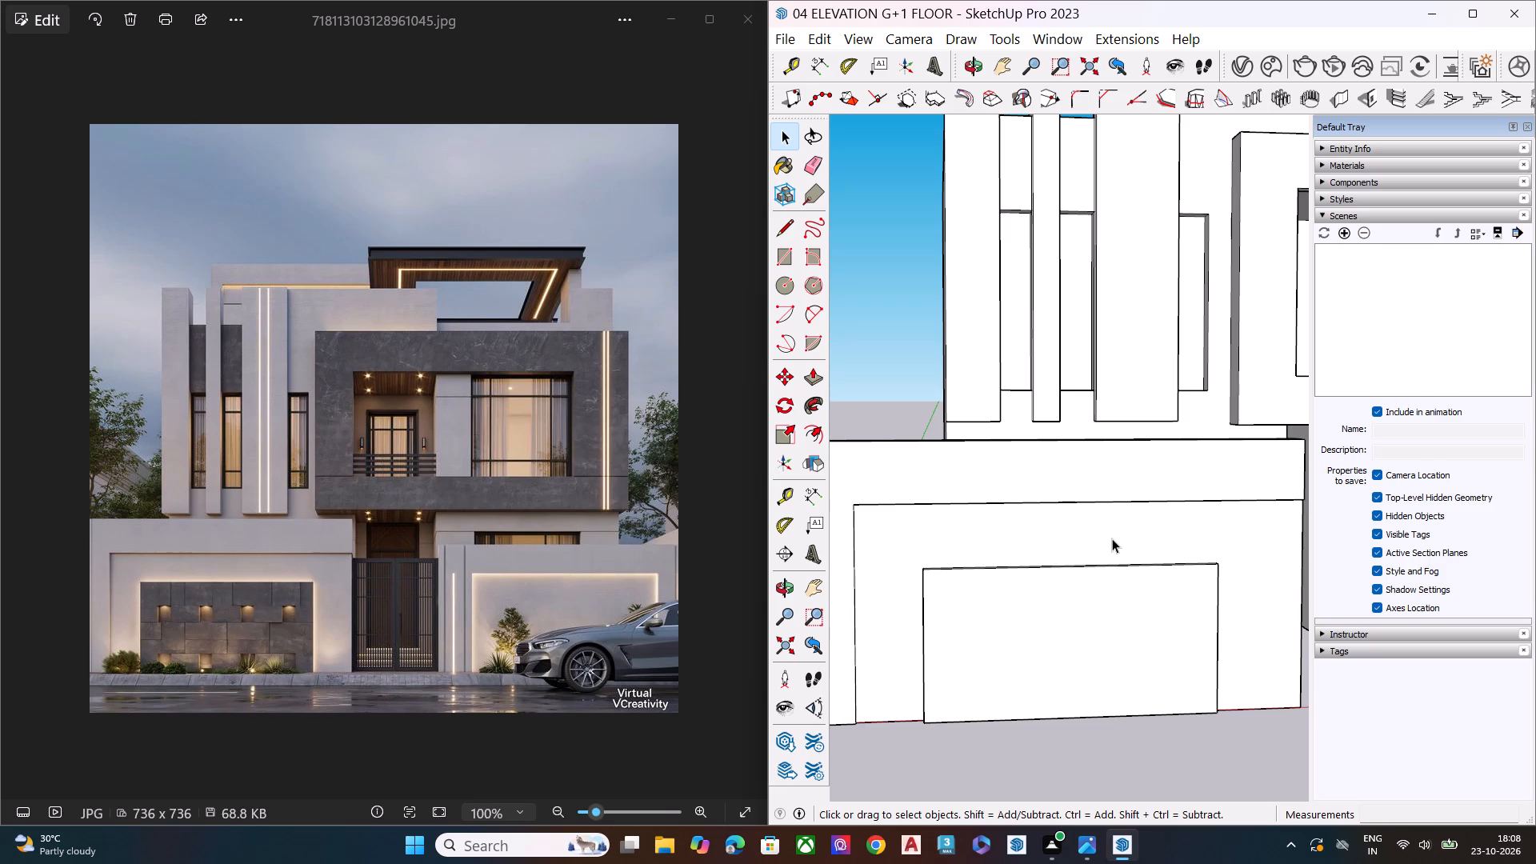
pyautogui.press('c')
pyautogui.click(1067, 647)
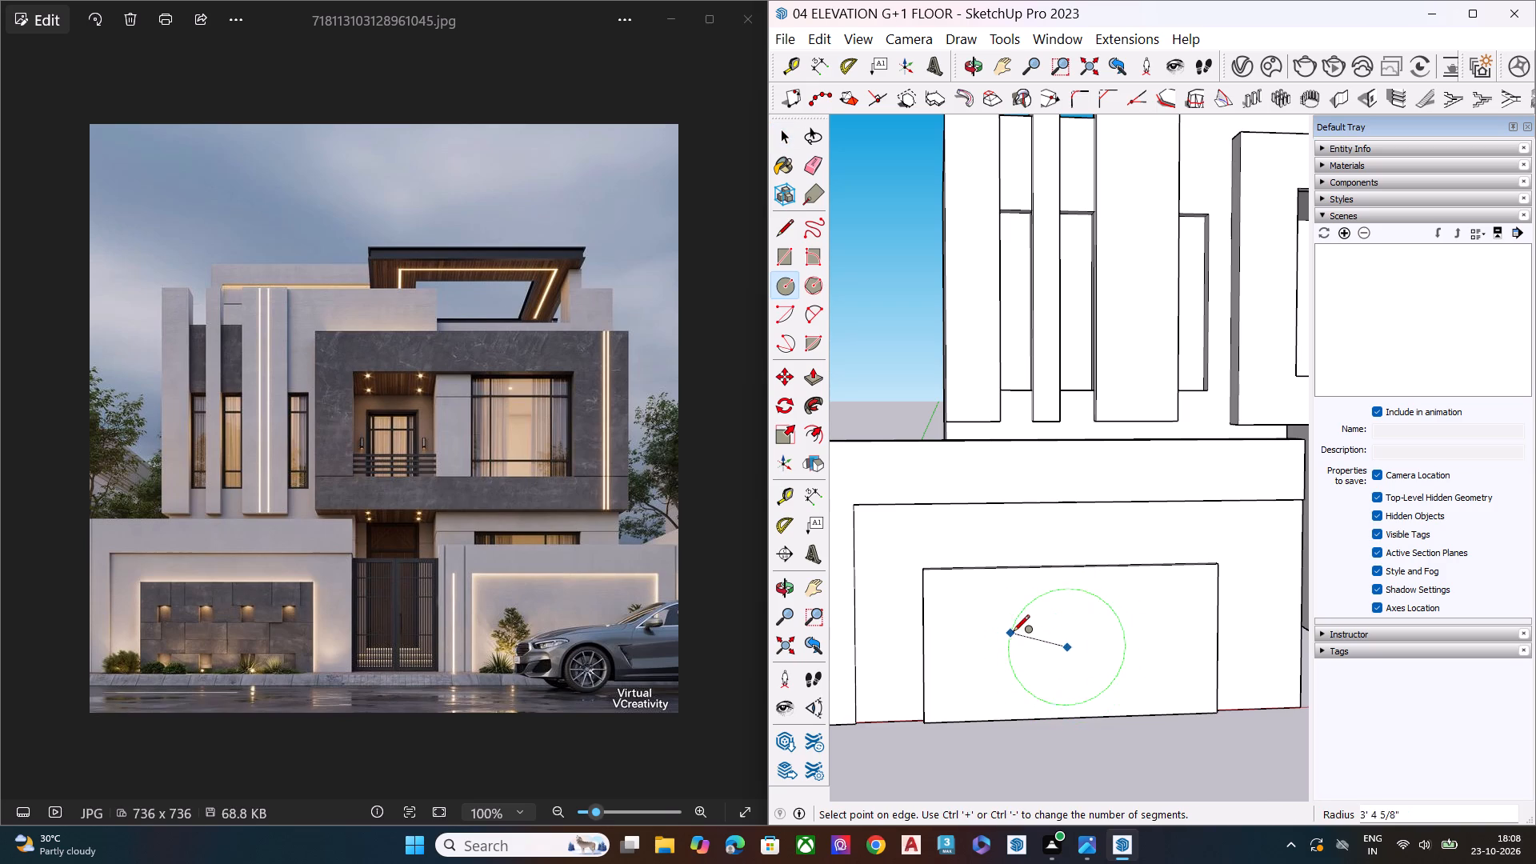
pyautogui.click(1013, 633)
pyautogui.press('space')
# Scale the panel's circle horizontally into a wide ellipse, by about 1.5 on one side and 1.36 on the other, and make it slightly taller.
pyautogui.doubleClick(1068, 633)
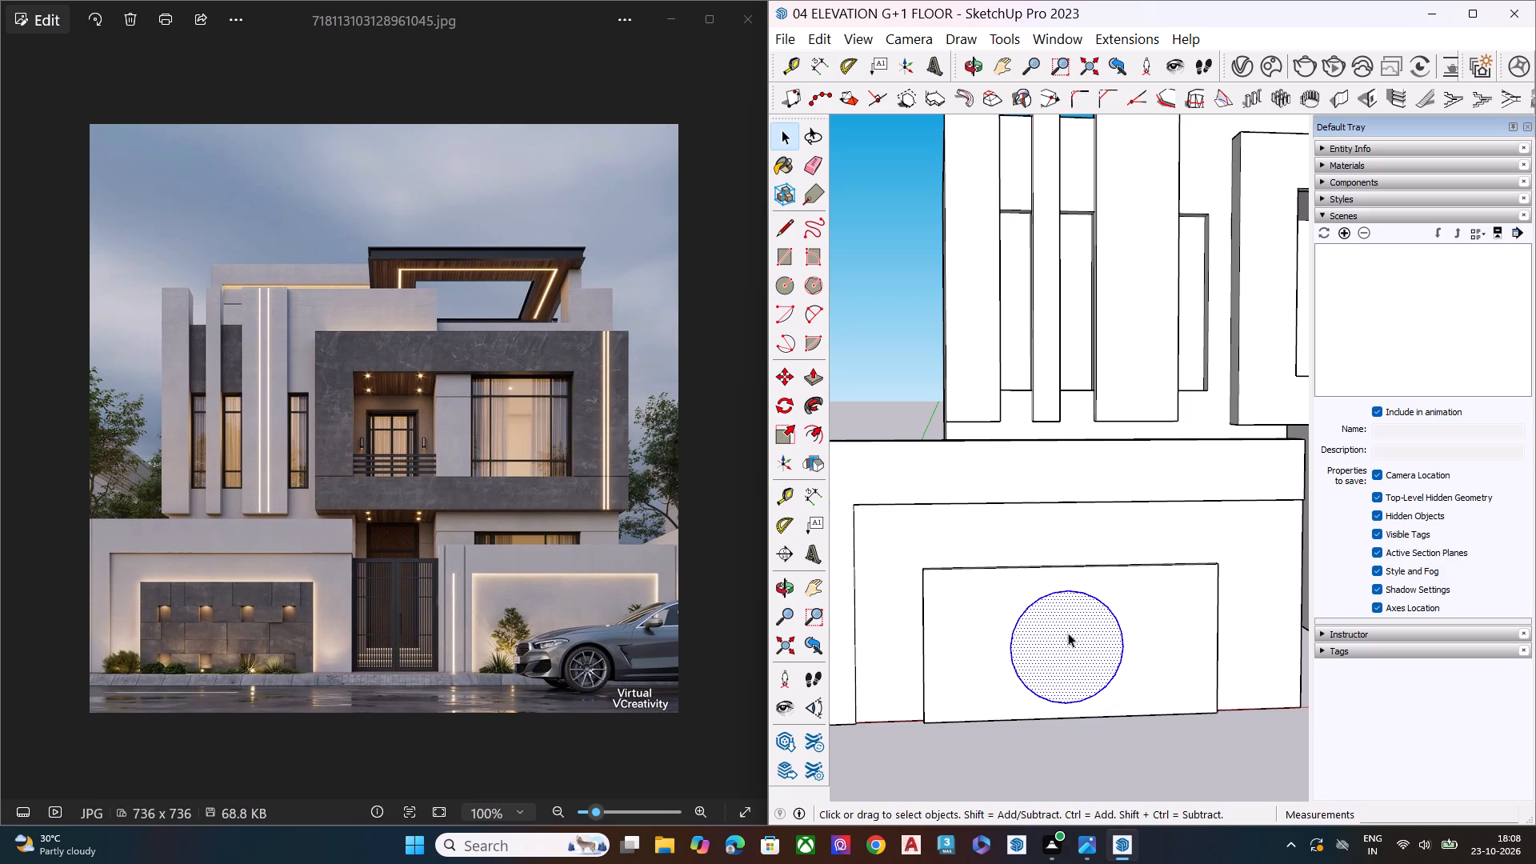
pyautogui.press('s')
pyautogui.click(1015, 649)
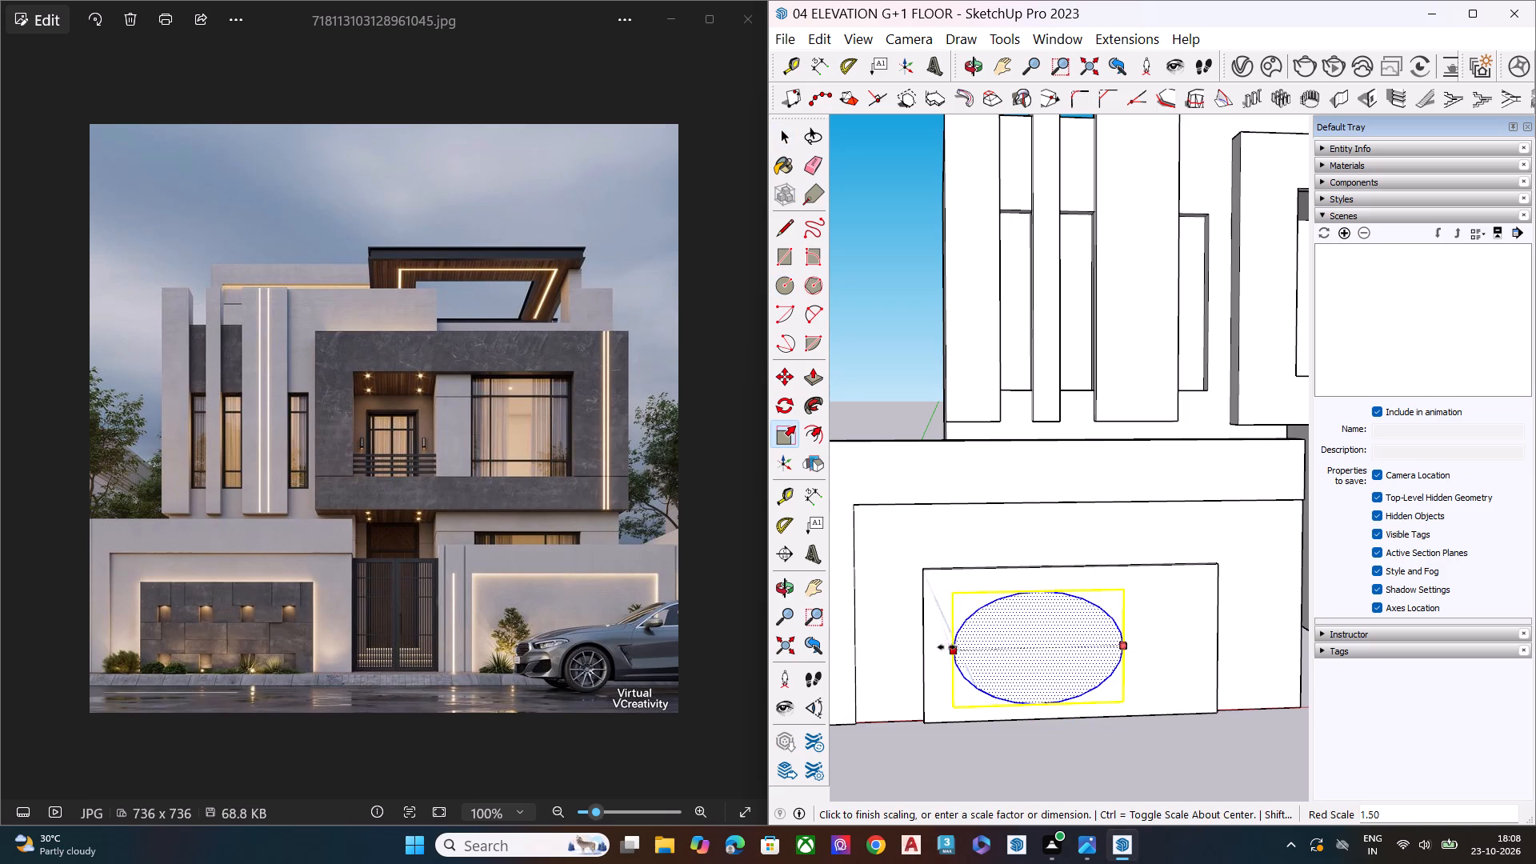
pyautogui.click(956, 642)
pyautogui.click(1126, 646)
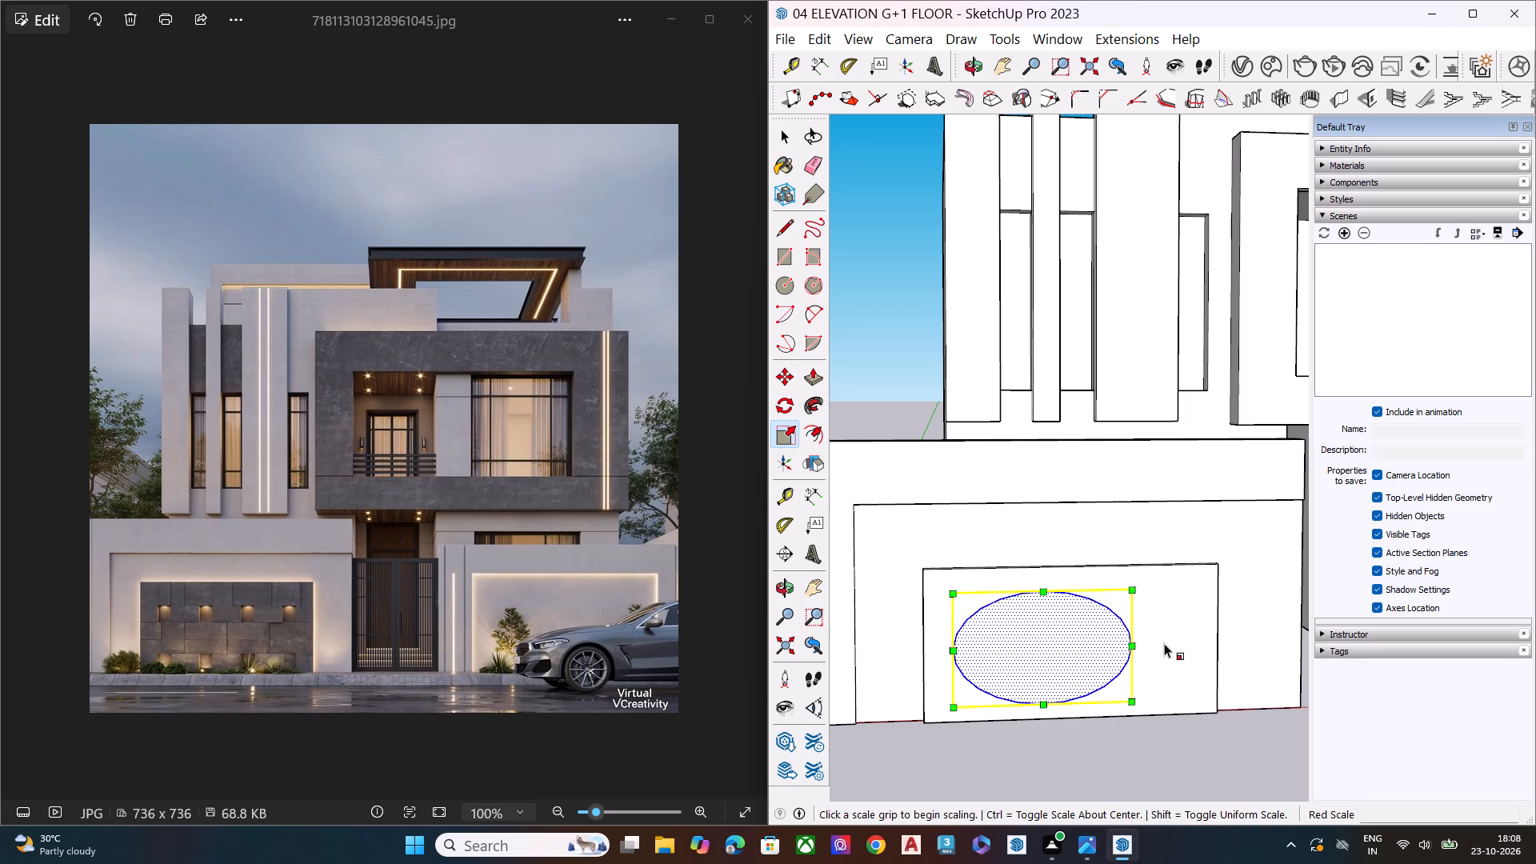
pyautogui.moveTo(1131, 647); pyautogui.dragTo(1194, 645)
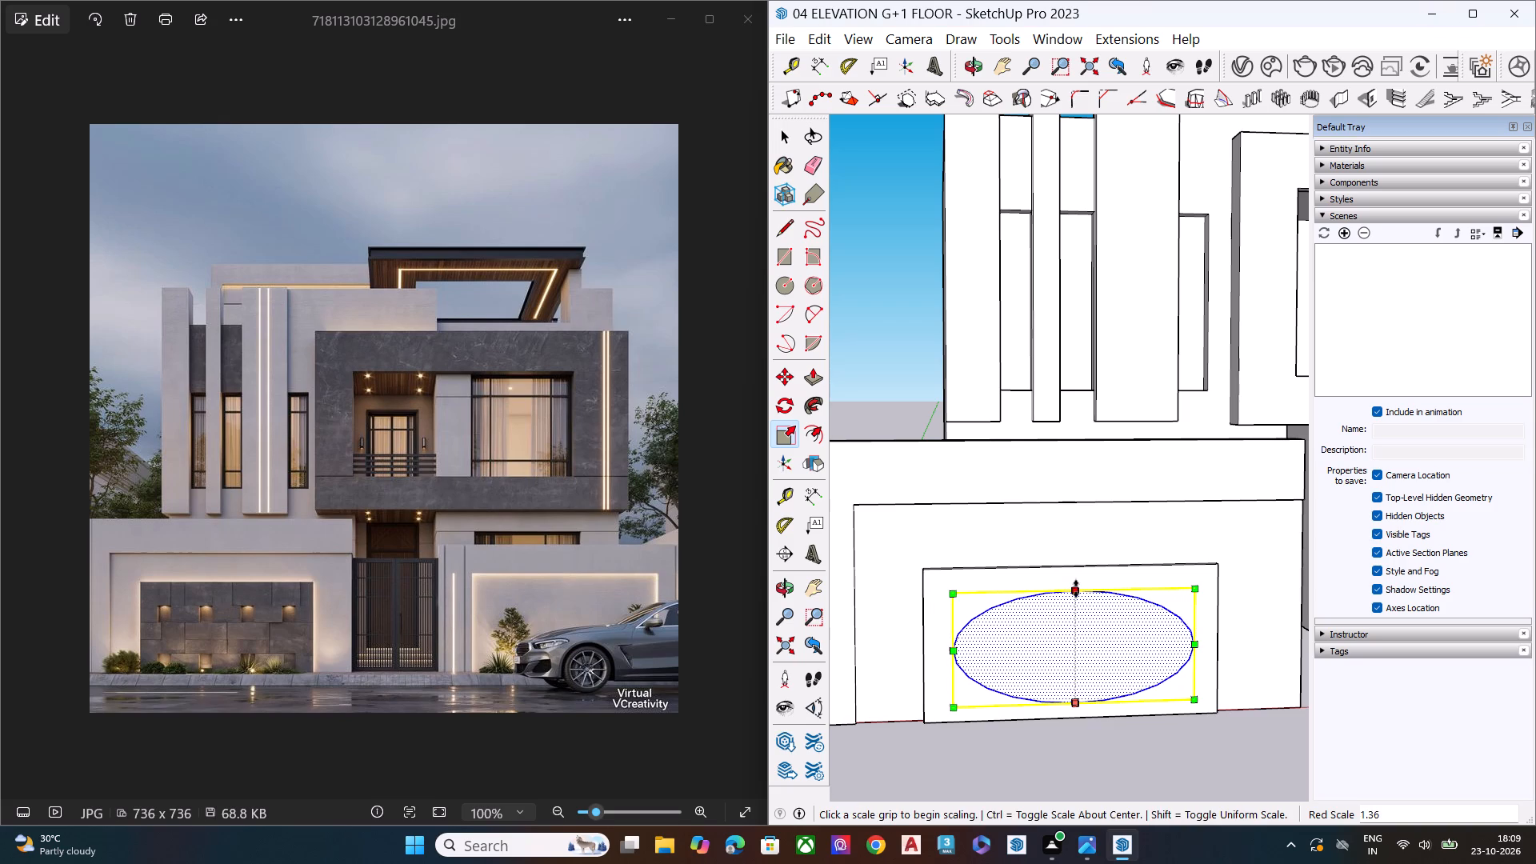
pyautogui.click(1076, 589)
pyautogui.press('space')
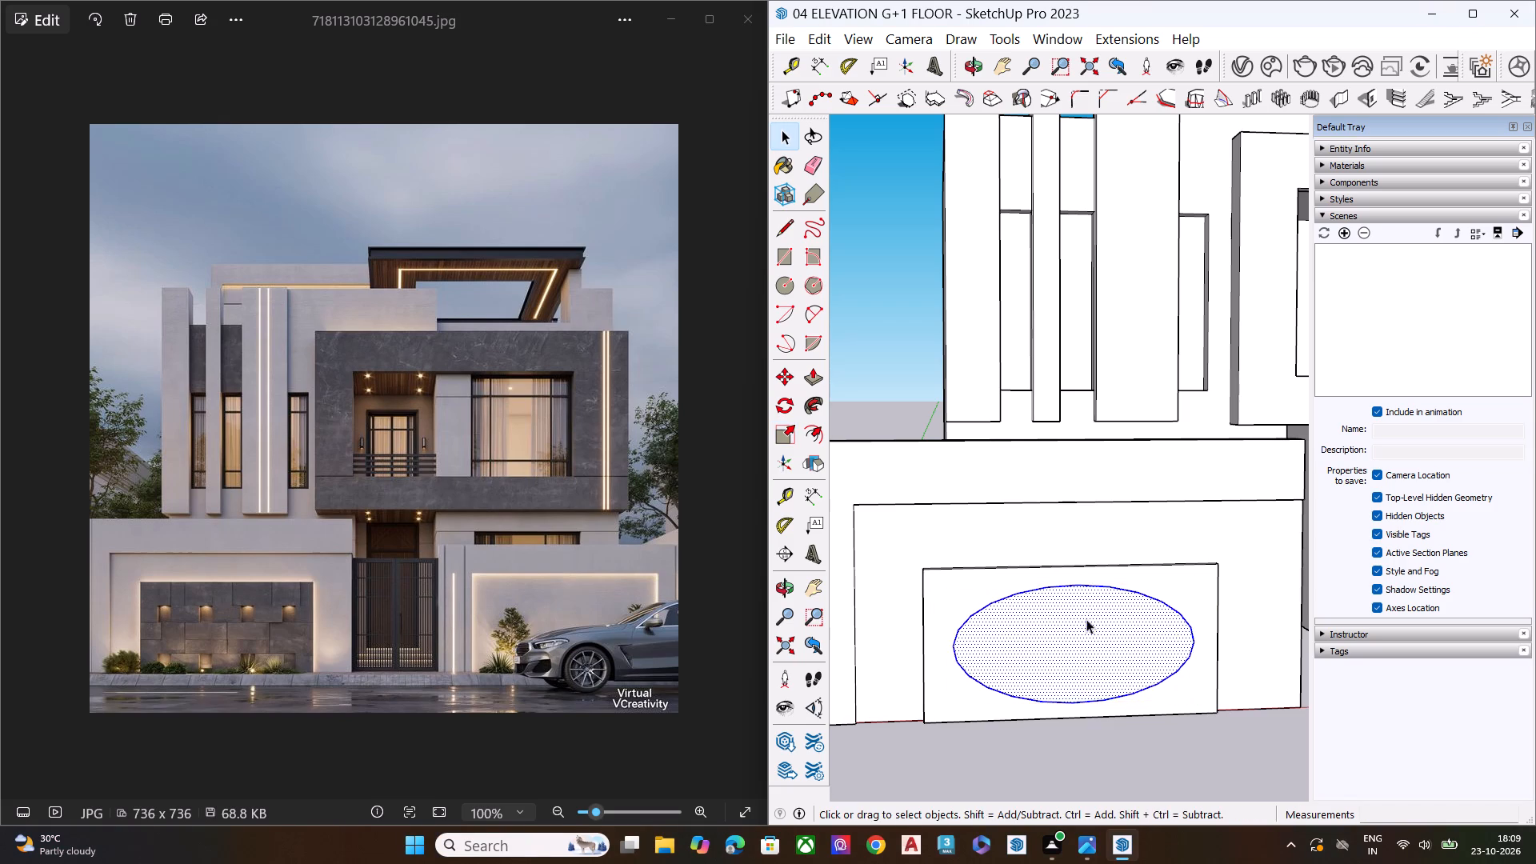
# Recess the ellipse face about 6 13/16" into the compound wall's inner panel with Push/Pull.
pyautogui.scroll(-3, 1066, 605)
pyautogui.click(1082, 702)
pyautogui.moveTo(1088, 702); pyautogui.dragTo(1198, 656, button='middle')
pyautogui.scroll(1, 1080, 642)
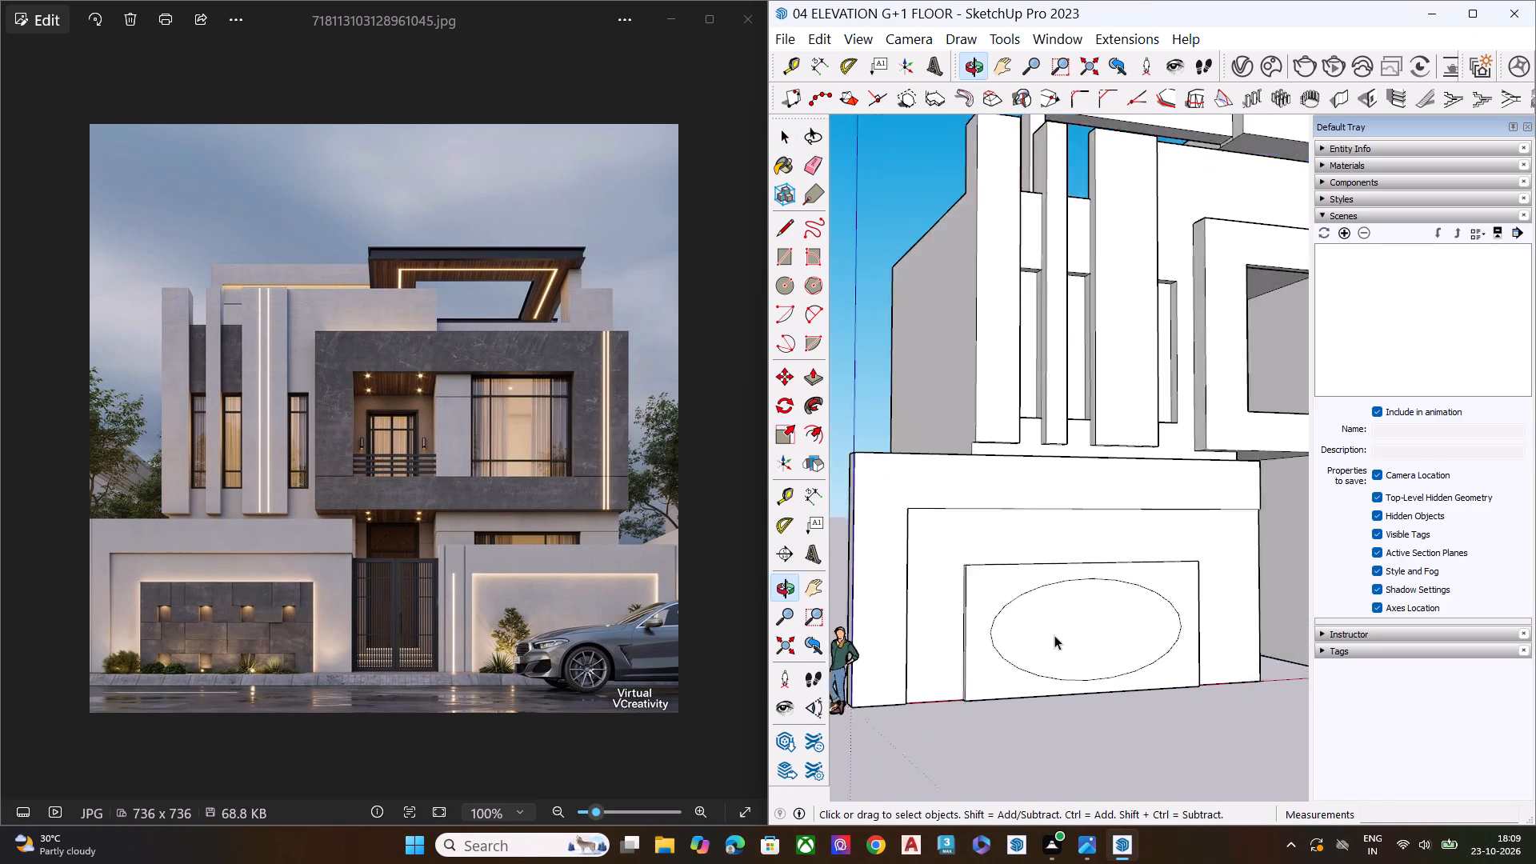
pyautogui.scroll(4, 1054, 635)
pyautogui.click(1091, 643)
pyautogui.press('p')
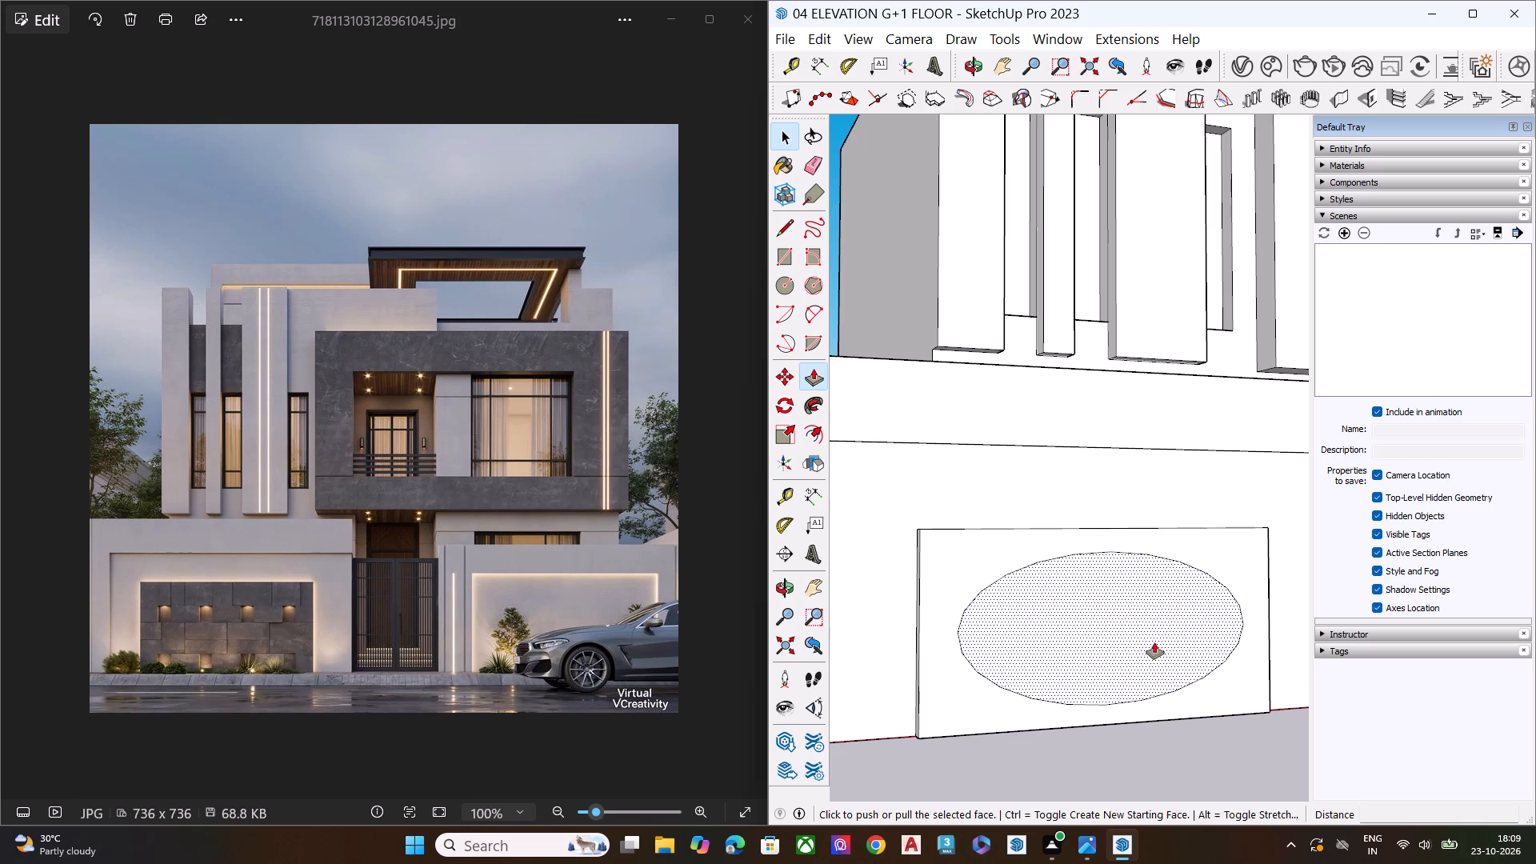
pyautogui.click(1154, 638)
pyautogui.click(1148, 642)
pyautogui.press('space')
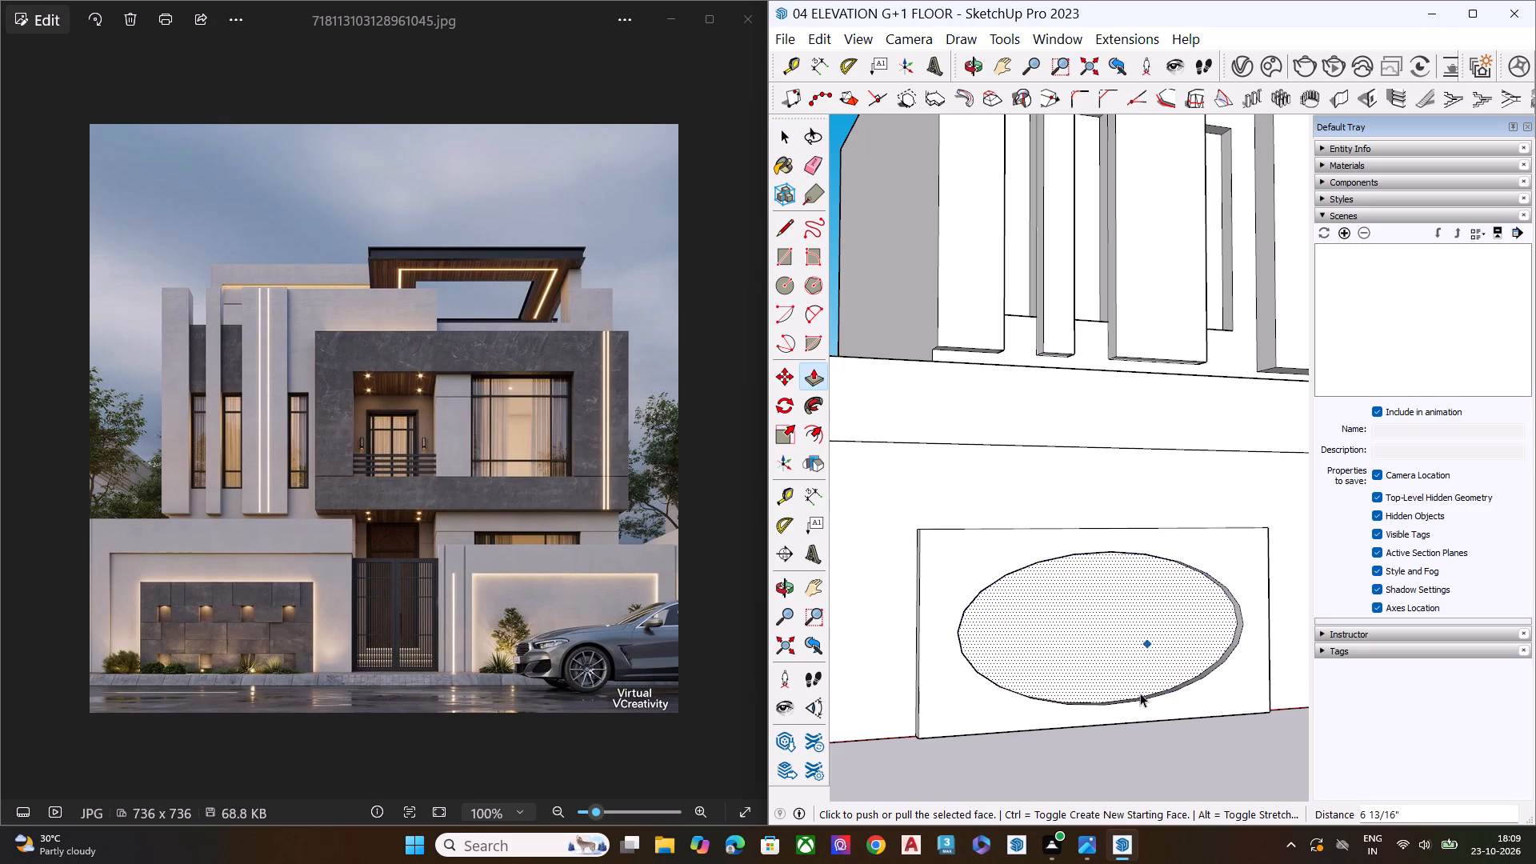
# Examine the recessed ellipse up close from a low angle and within the overall front elevation.
pyautogui.click(1157, 738)
pyautogui.moveTo(1210, 705); pyautogui.dragTo(950, 570, button='middle')
pyautogui.scroll(2, 979, 613)
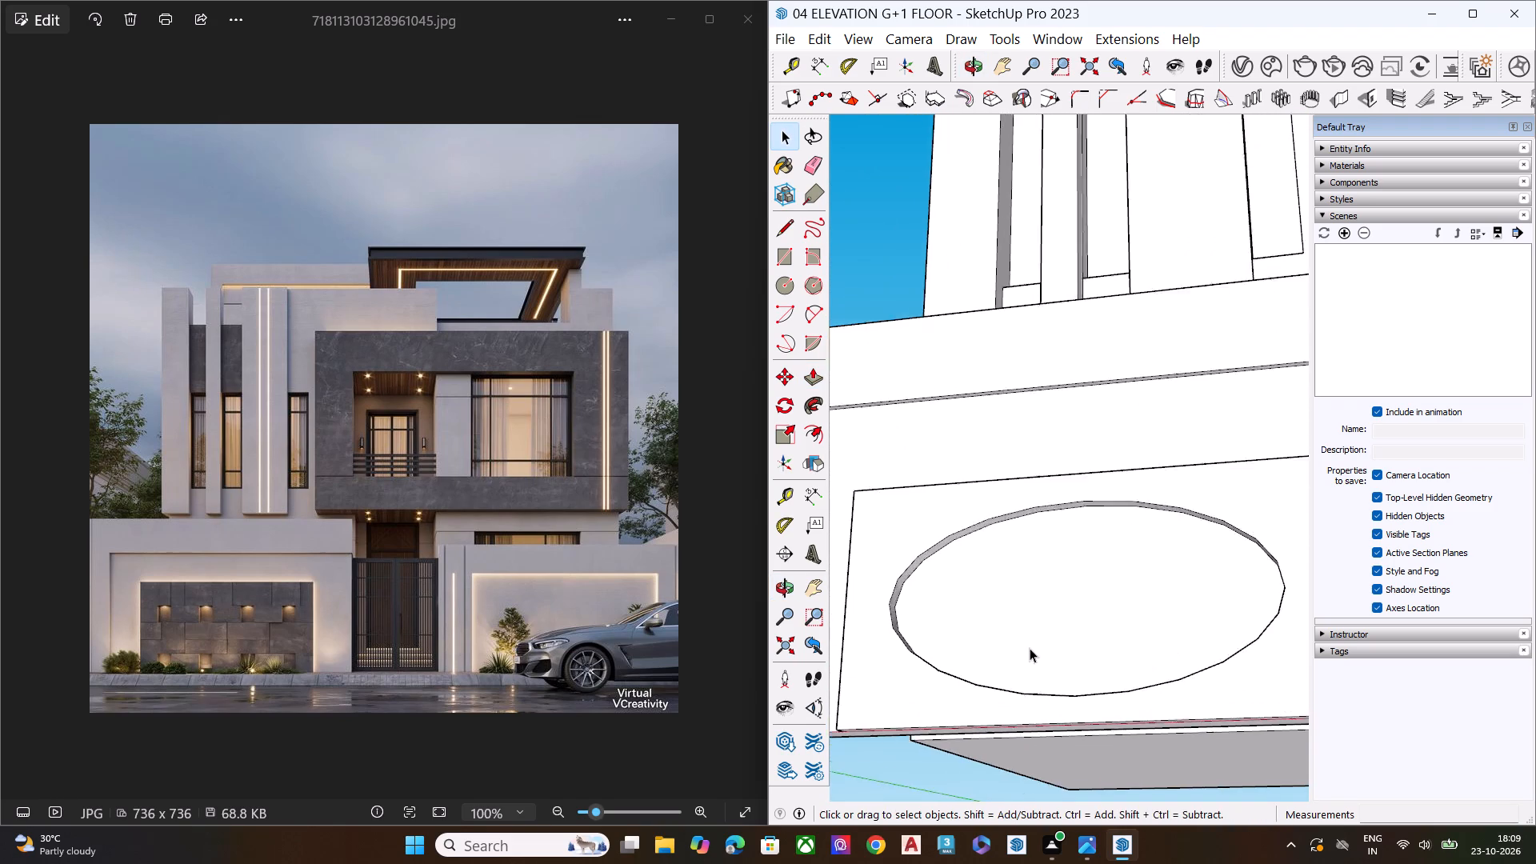
pyautogui.scroll(-8, 1032, 658)
pyautogui.scroll(-2, 1097, 607)
pyautogui.scroll(1, 1086, 622)
pyautogui.scroll(-2, 1086, 623)
pyautogui.scroll(1, 1078, 633)
pyautogui.scroll(-2, 1077, 635)
pyautogui.moveTo(1071, 650); pyautogui.dragTo(1064, 799, button='middle')
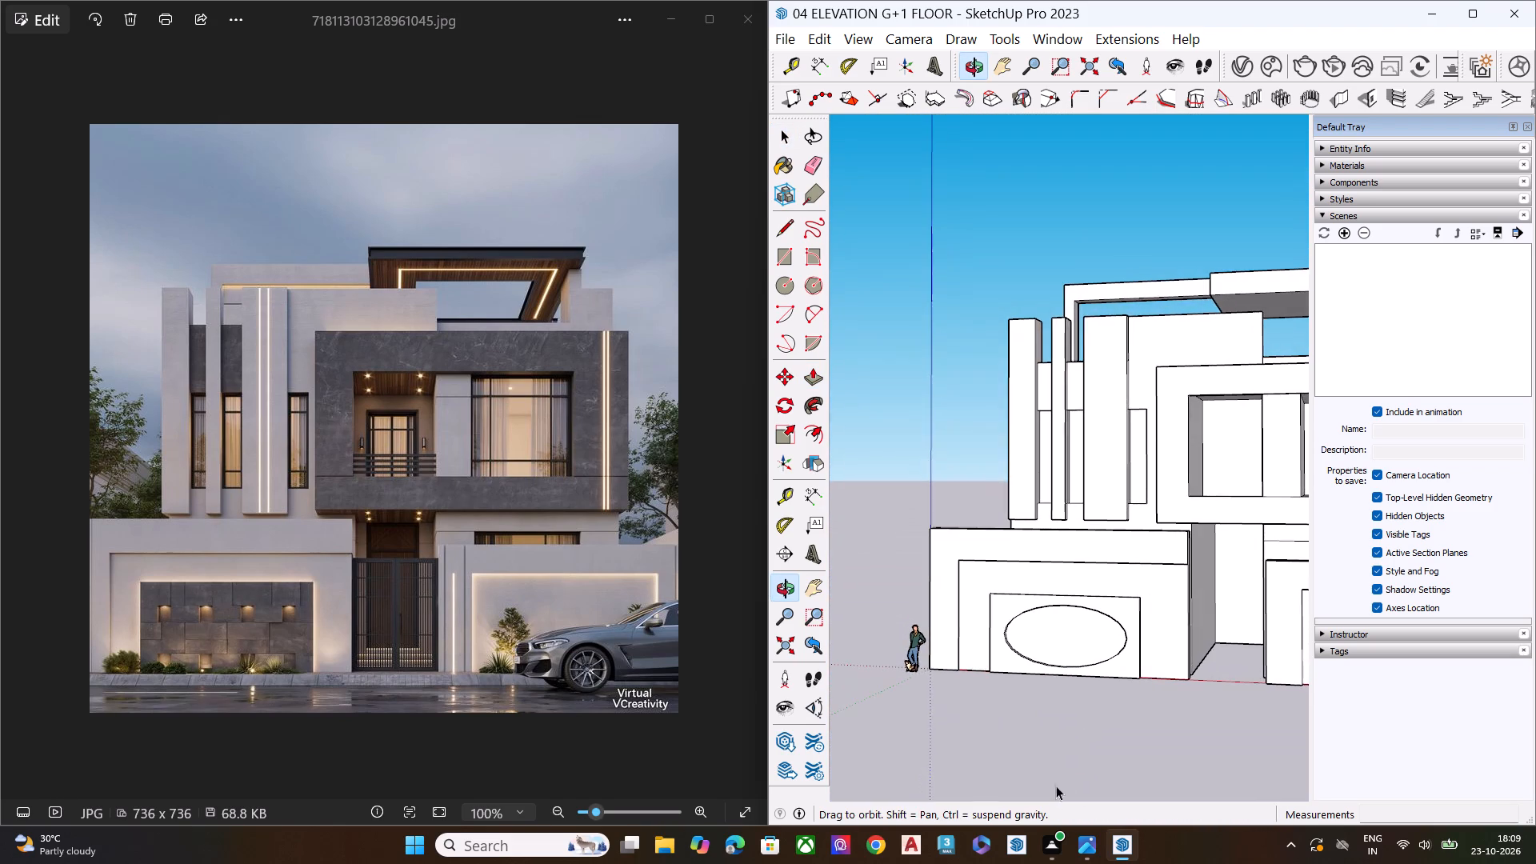
pyautogui.scroll(1, 1074, 714)
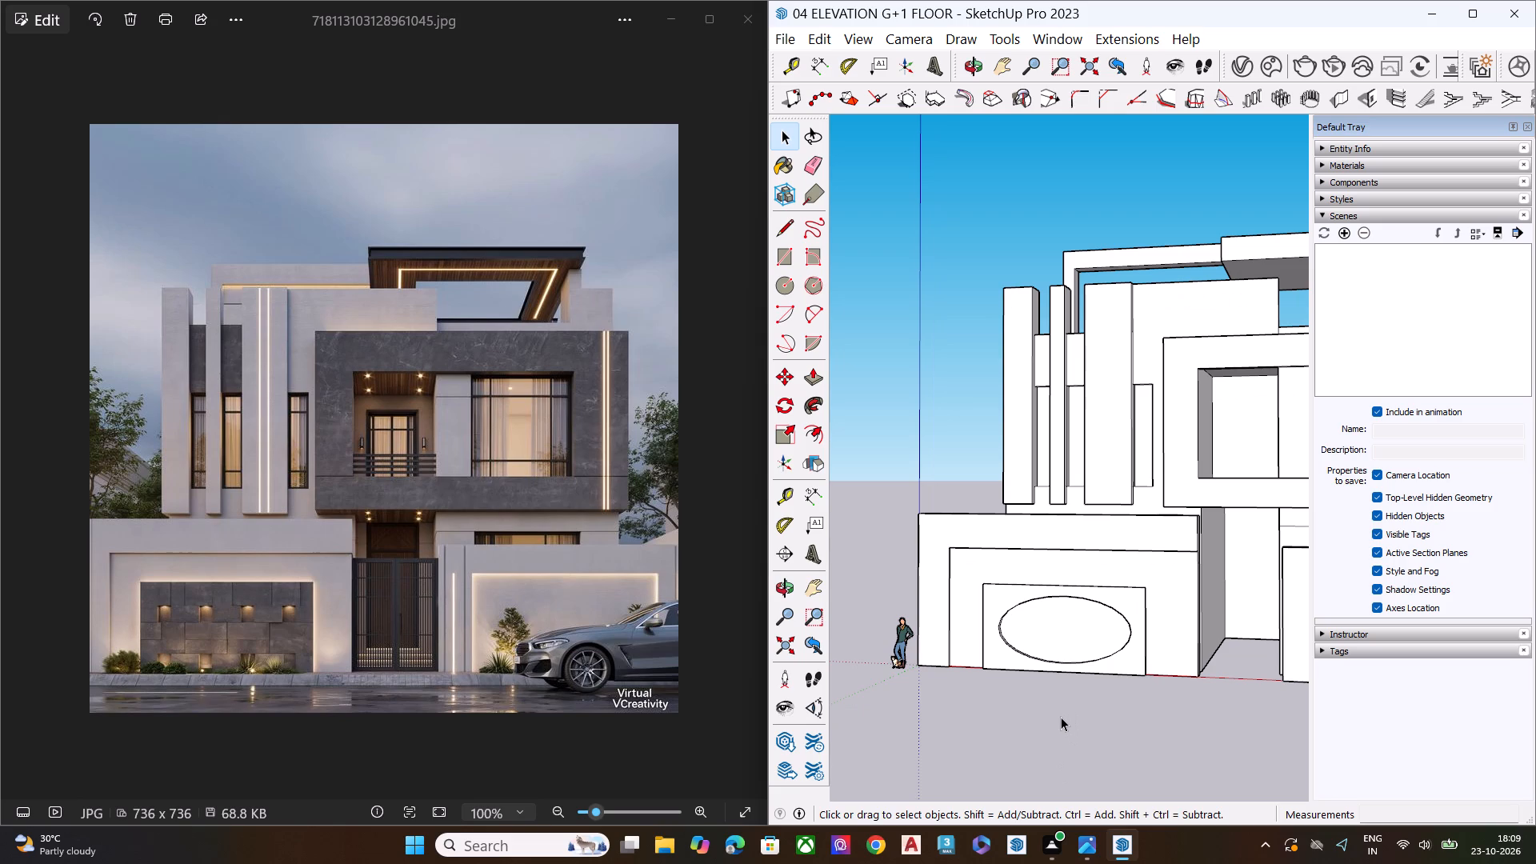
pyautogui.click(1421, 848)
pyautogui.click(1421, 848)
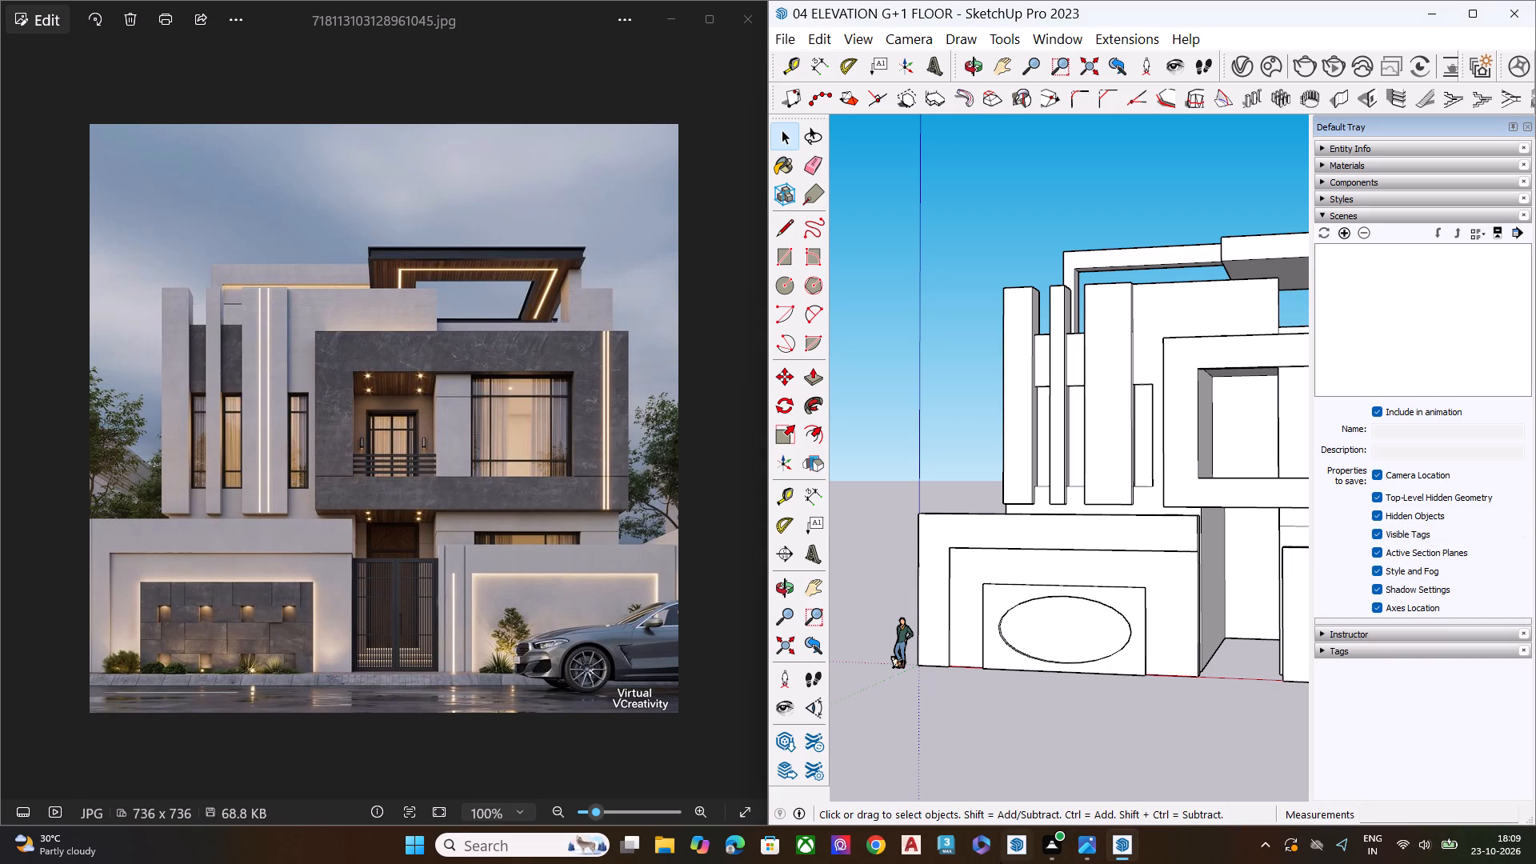
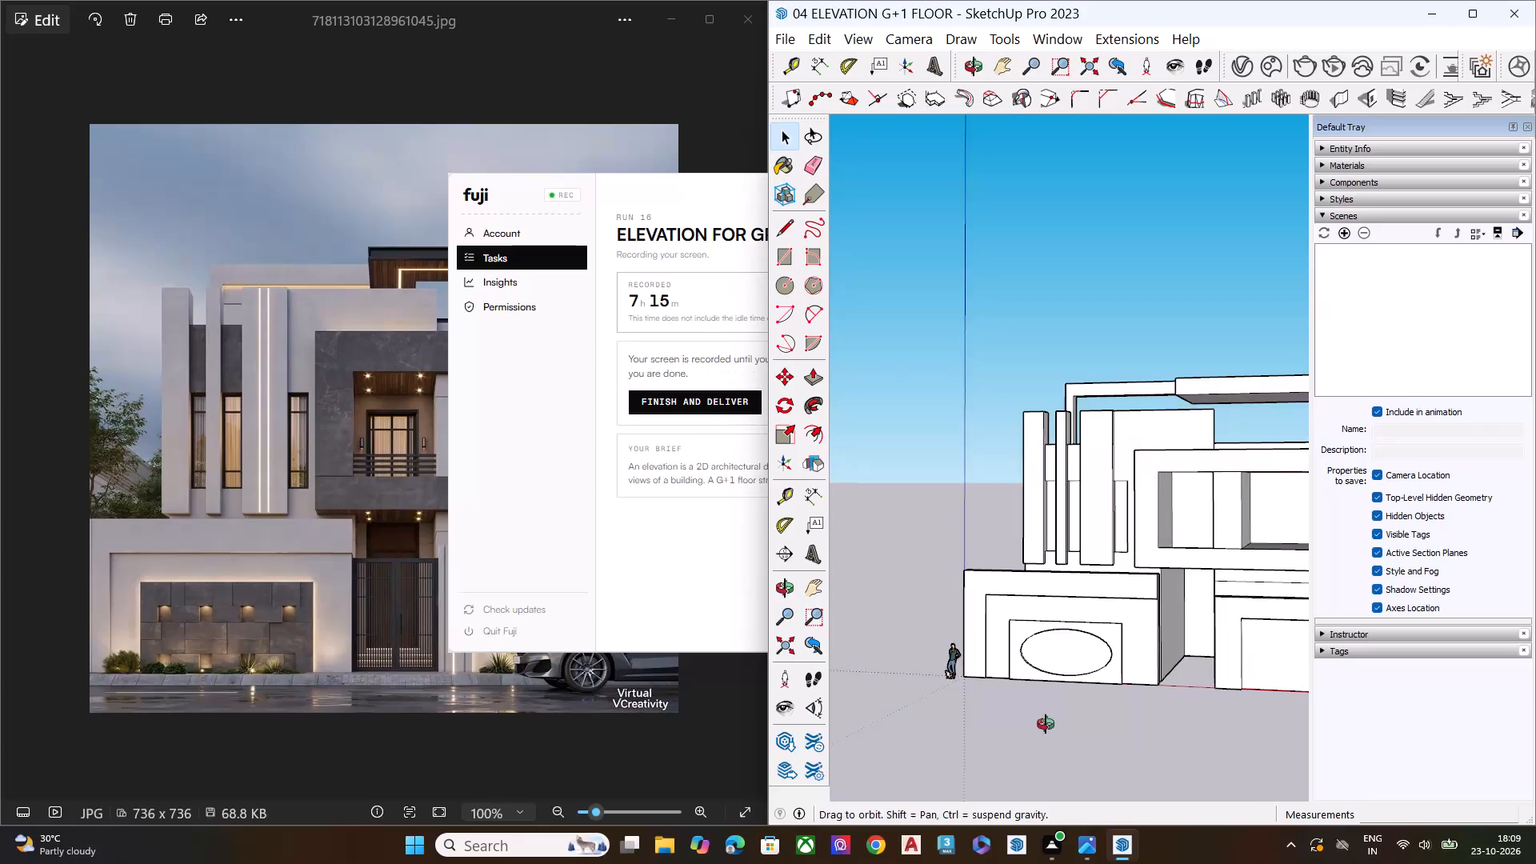
# Compare the house model's front massing, upper-floor openings and entrance passage with the reference elevation image.
pyautogui.press('space')
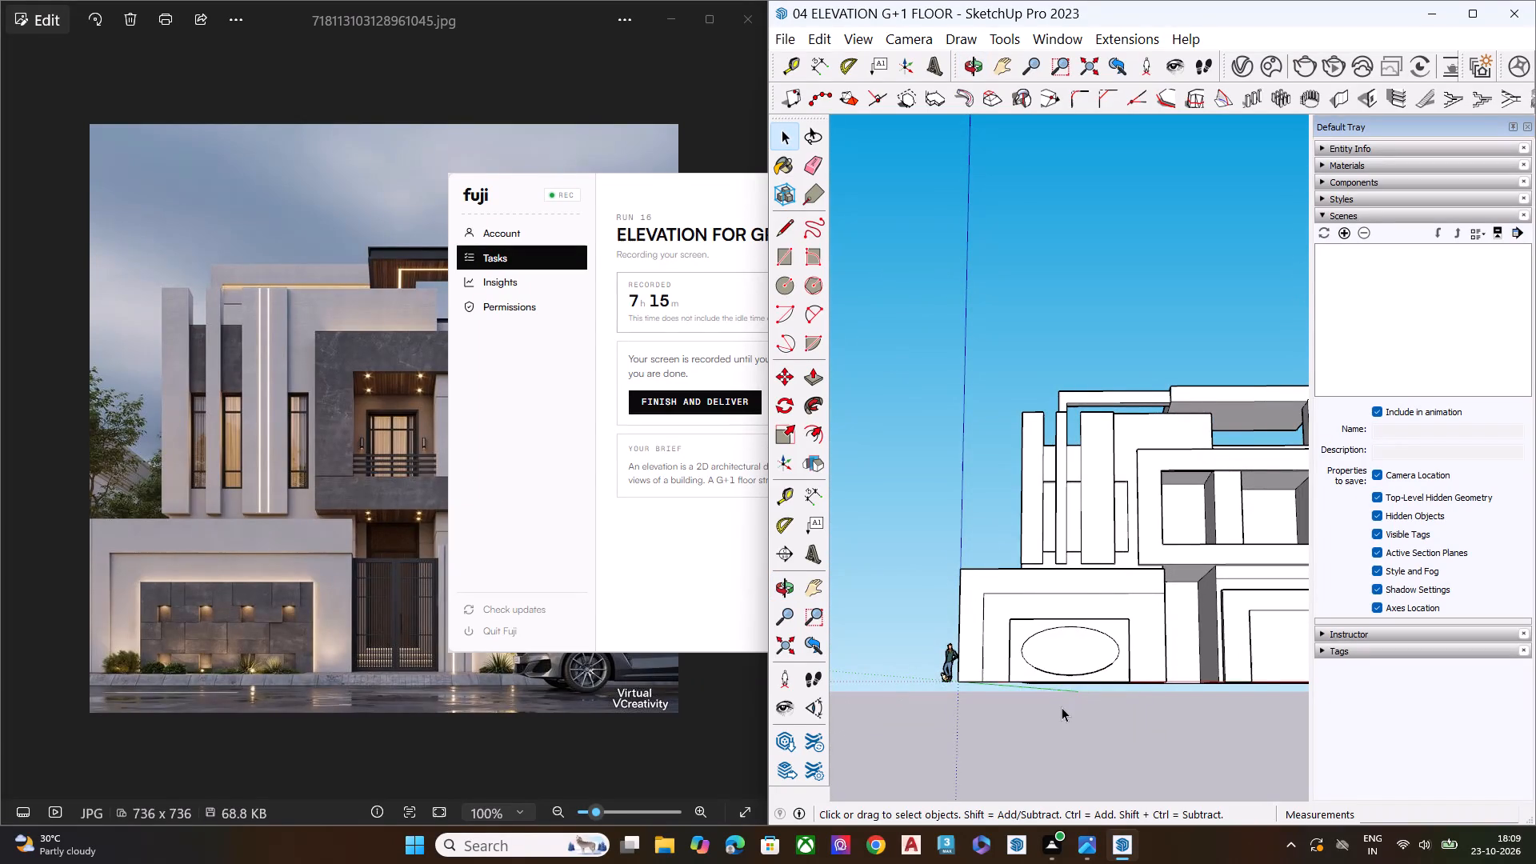
pyautogui.scroll(-4, 1061, 704)
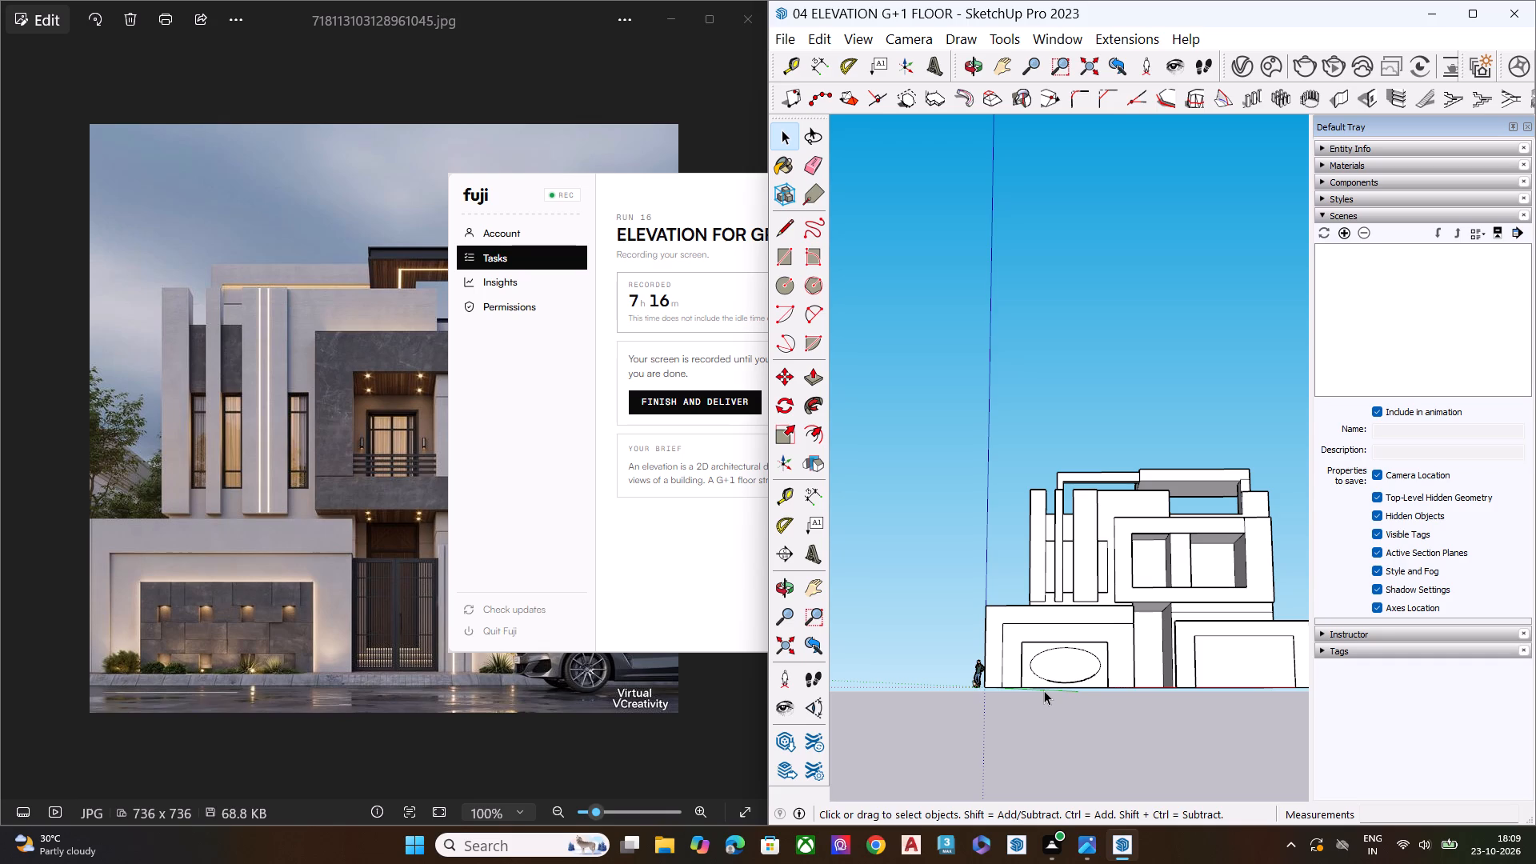
pyautogui.click(539, 13)
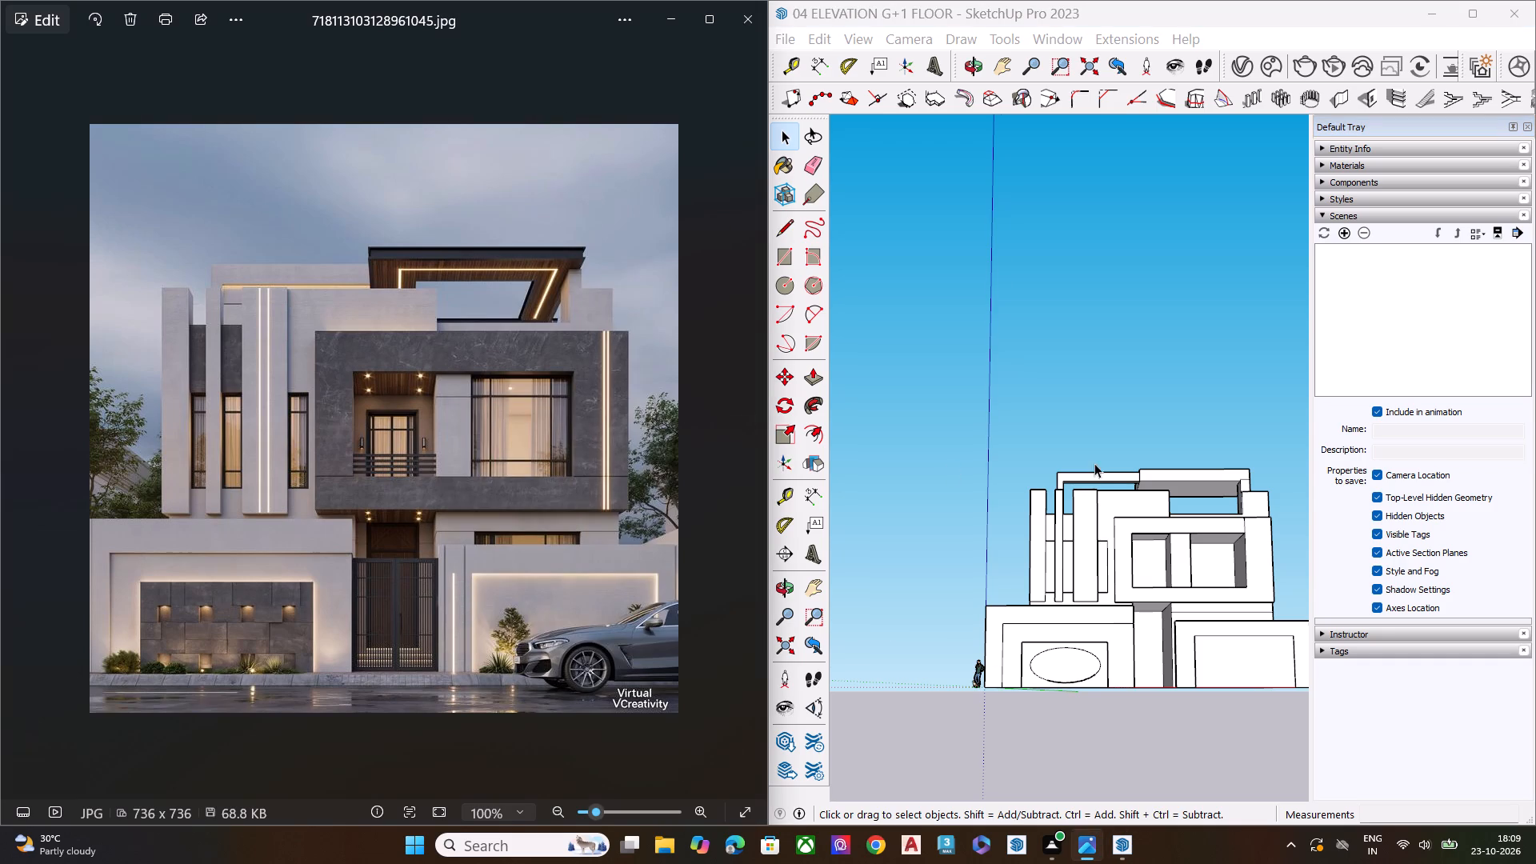
pyautogui.scroll(-7, 1073, 478)
pyautogui.moveTo(1114, 567); pyautogui.dragTo(1137, 706, button='middle')
pyautogui.press('space')
pyautogui.scroll(3, 1139, 592)
pyautogui.scroll(-1, 1138, 552)
pyautogui.scroll(1, 1138, 552)
pyautogui.scroll(-1, 1138, 552)
pyautogui.scroll(2, 1138, 552)
pyautogui.moveTo(1140, 546); pyautogui.dragTo(993, 481, button='middle')
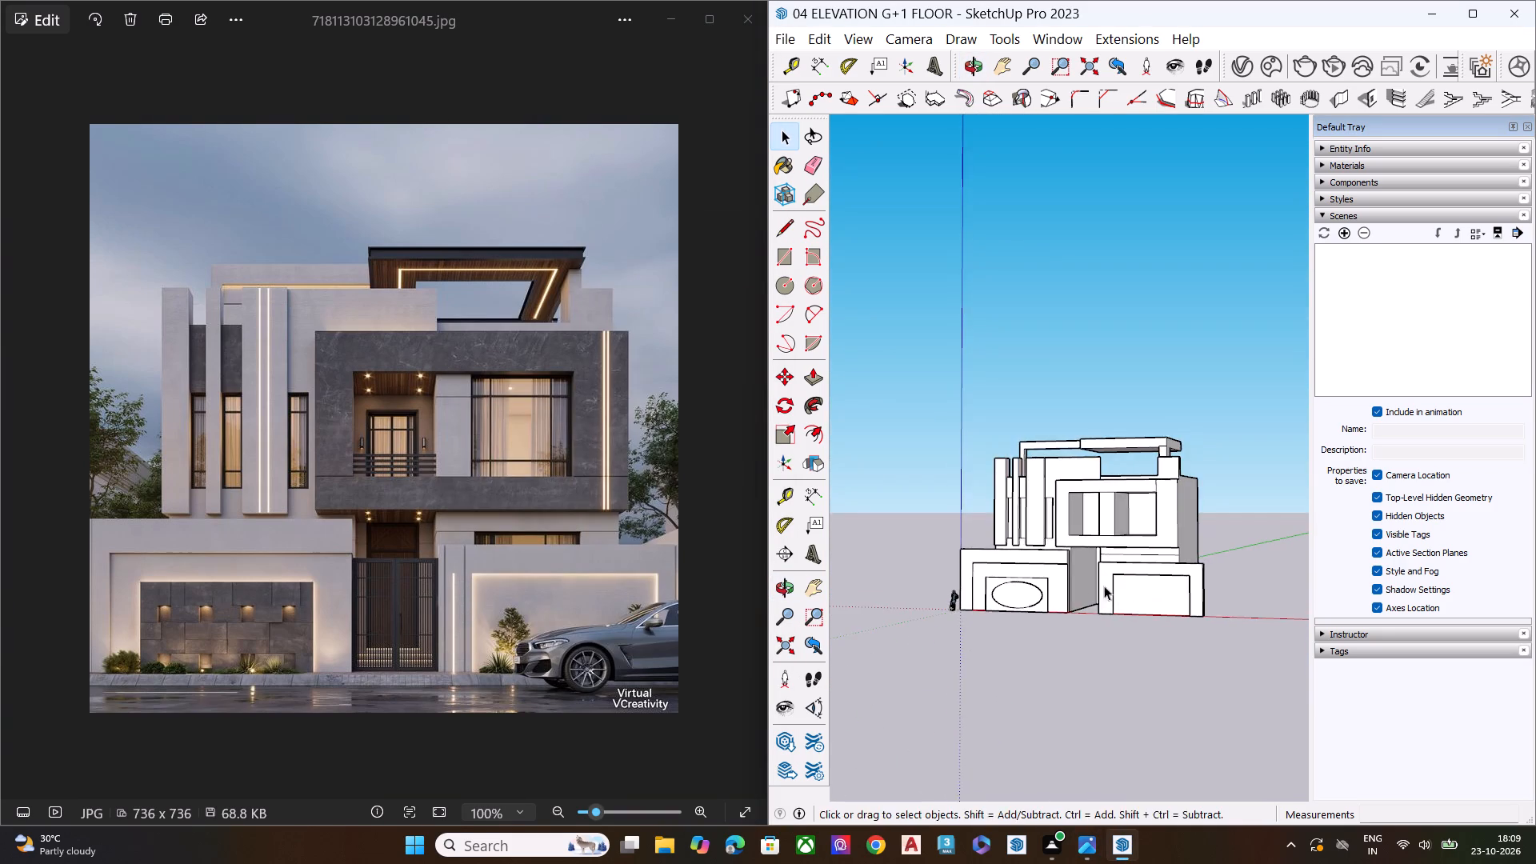
pyautogui.scroll(2, 1138, 583)
pyautogui.moveTo(1129, 578); pyautogui.dragTo(1056, 553, button='middle')
pyautogui.press('space')
pyautogui.doubleClick(1228, 402)
pyautogui.press('space')
pyautogui.scroll(1, 1112, 583)
pyautogui.scroll(-2, 1112, 583)
pyautogui.scroll(4, 1112, 583)
pyautogui.scroll(-2, 1112, 583)
pyautogui.scroll(2, 1112, 583)
pyautogui.moveTo(1031, 598); pyautogui.dragTo(1269, 584, button='middle')
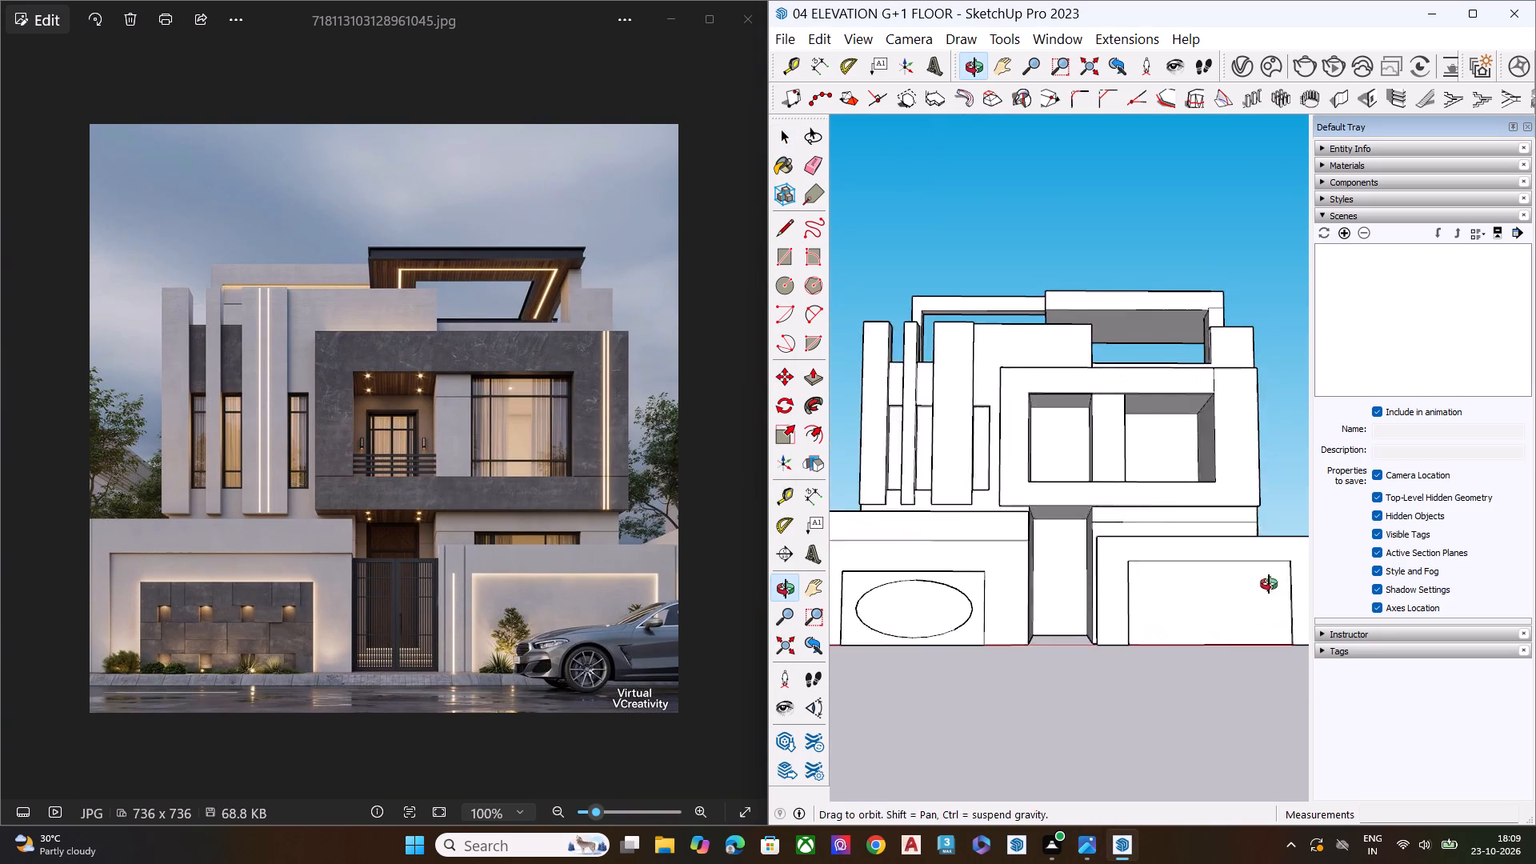
pyautogui.moveTo(1269, 584); pyautogui.dragTo(1336, 586, button='middle')
pyautogui.moveTo(1091, 598); pyautogui.dragTo(1286, 566, button='middle')
pyautogui.scroll(1, 1168, 578)
pyautogui.scroll(-1, 1167, 576)
pyautogui.scroll(3, 1167, 576)
pyautogui.moveTo(1153, 578); pyautogui.dragTo(986, 756, button='middle')
pyautogui.scroll(3, 1150, 540)
pyautogui.scroll(-1, 1121, 543)
pyautogui.scroll(2, 1087, 544)
pyautogui.moveTo(1153, 554); pyautogui.dragTo(981, 550, button='middle')
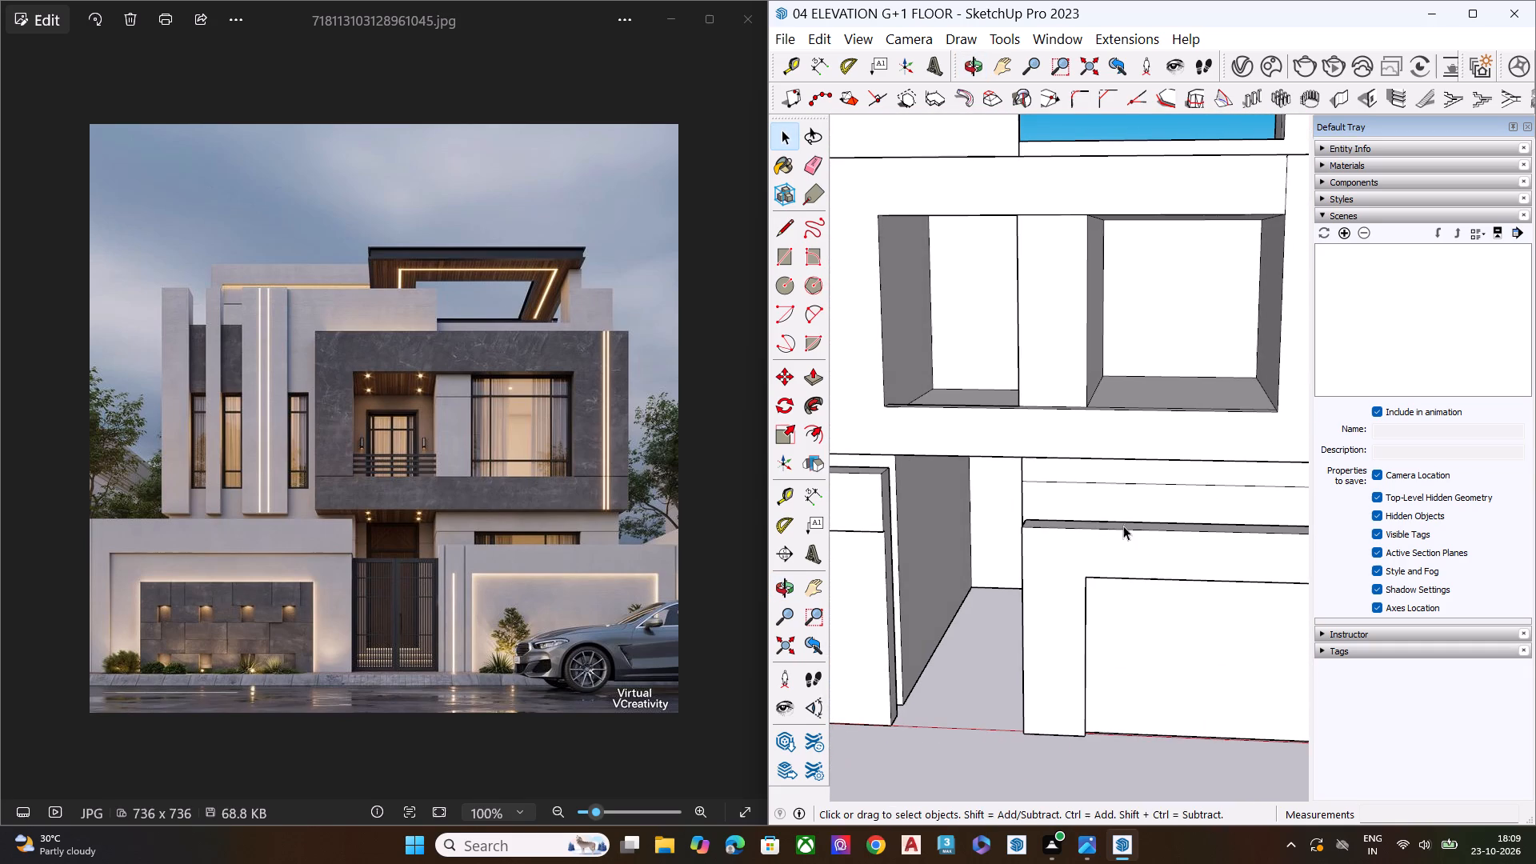
pyautogui.moveTo(1123, 526); pyautogui.dragTo(902, 540, button='middle')
pyautogui.moveTo(1090, 548); pyautogui.dragTo(1029, 533, button='middle')
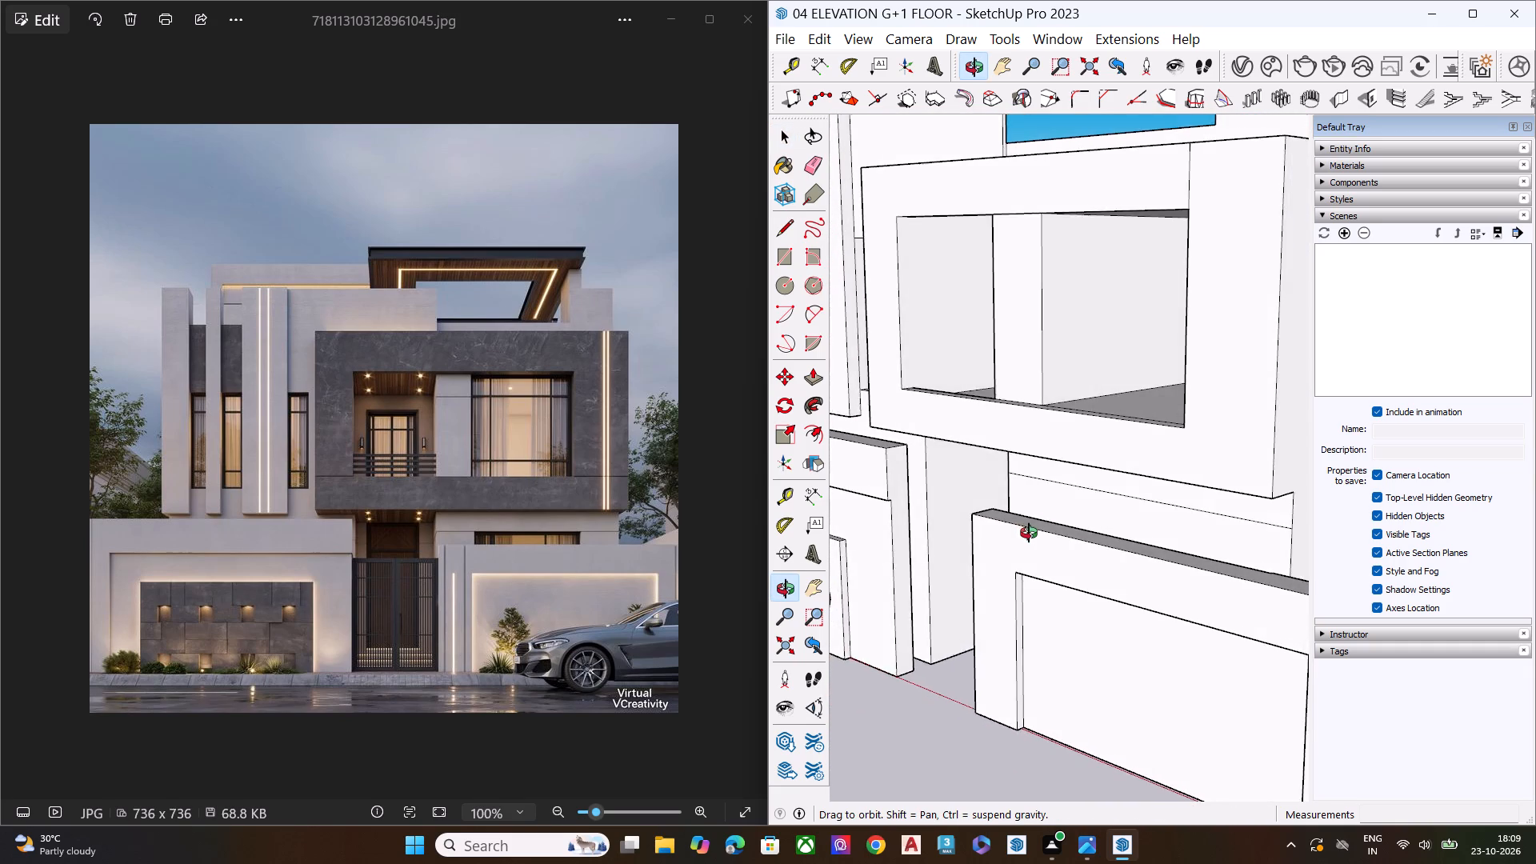
pyautogui.moveTo(1029, 533); pyautogui.dragTo(1278, 421, button='middle')
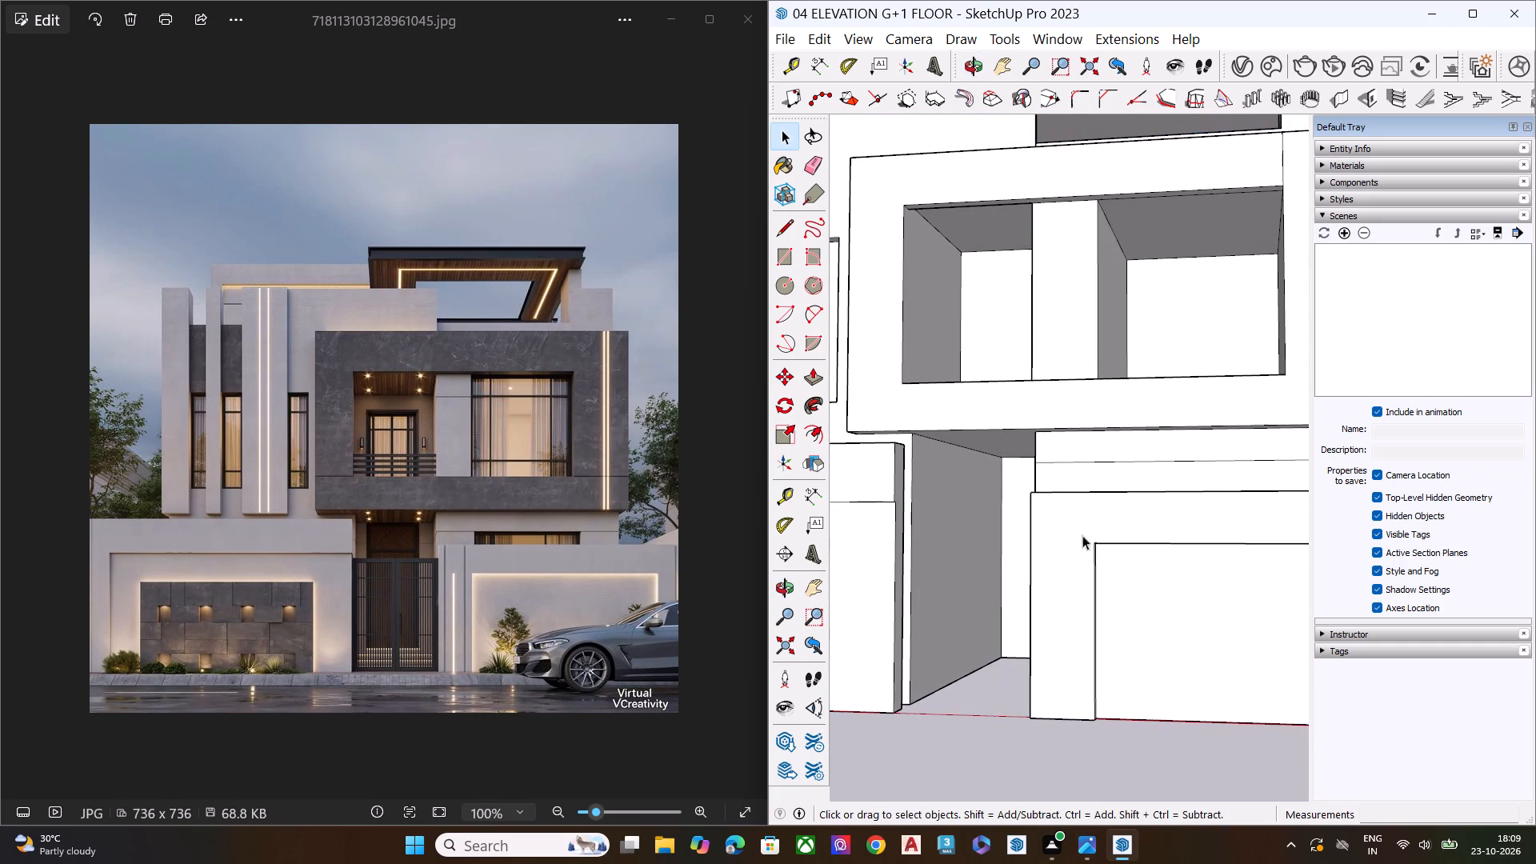
# Examine the whole house model from the front and from below, including the underside of the ground-floor blocks.
pyautogui.scroll(-9, 1088, 528)
pyautogui.moveTo(1166, 540); pyautogui.dragTo(1260, 533, button='middle')
pyautogui.scroll(-2, 1132, 561)
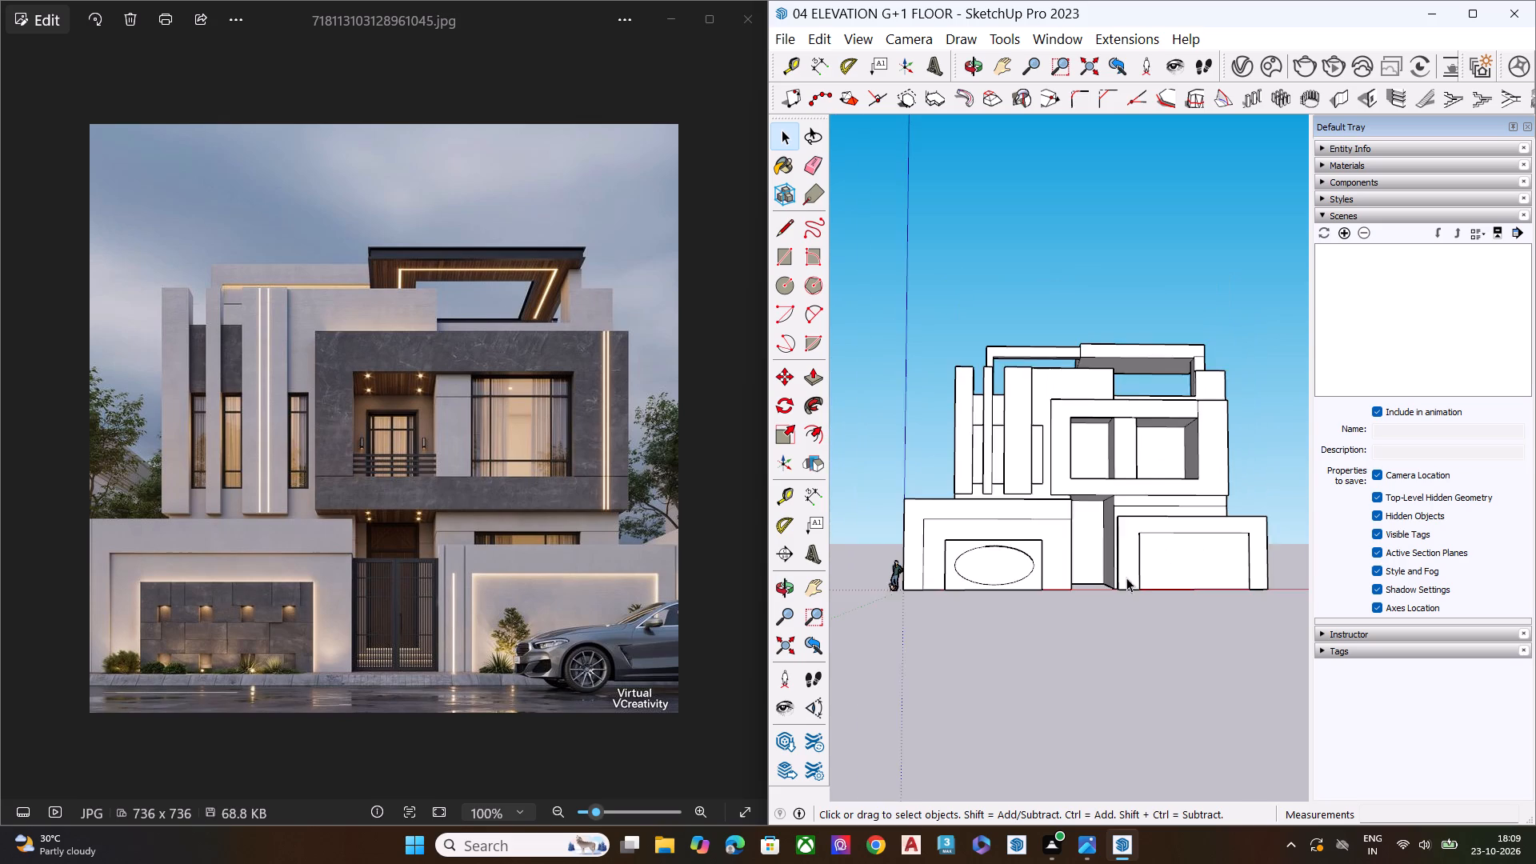
pyautogui.scroll(-2, 1126, 578)
pyautogui.moveTo(1010, 591); pyautogui.dragTo(1037, 546, button='middle')
pyautogui.scroll(2, 1018, 580)
pyautogui.scroll(-1, 1037, 546)
pyautogui.scroll(5, 1037, 546)
pyautogui.scroll(-4, 1037, 546)
pyautogui.scroll(1, 1040, 546)
pyautogui.scroll(-3, 1041, 546)
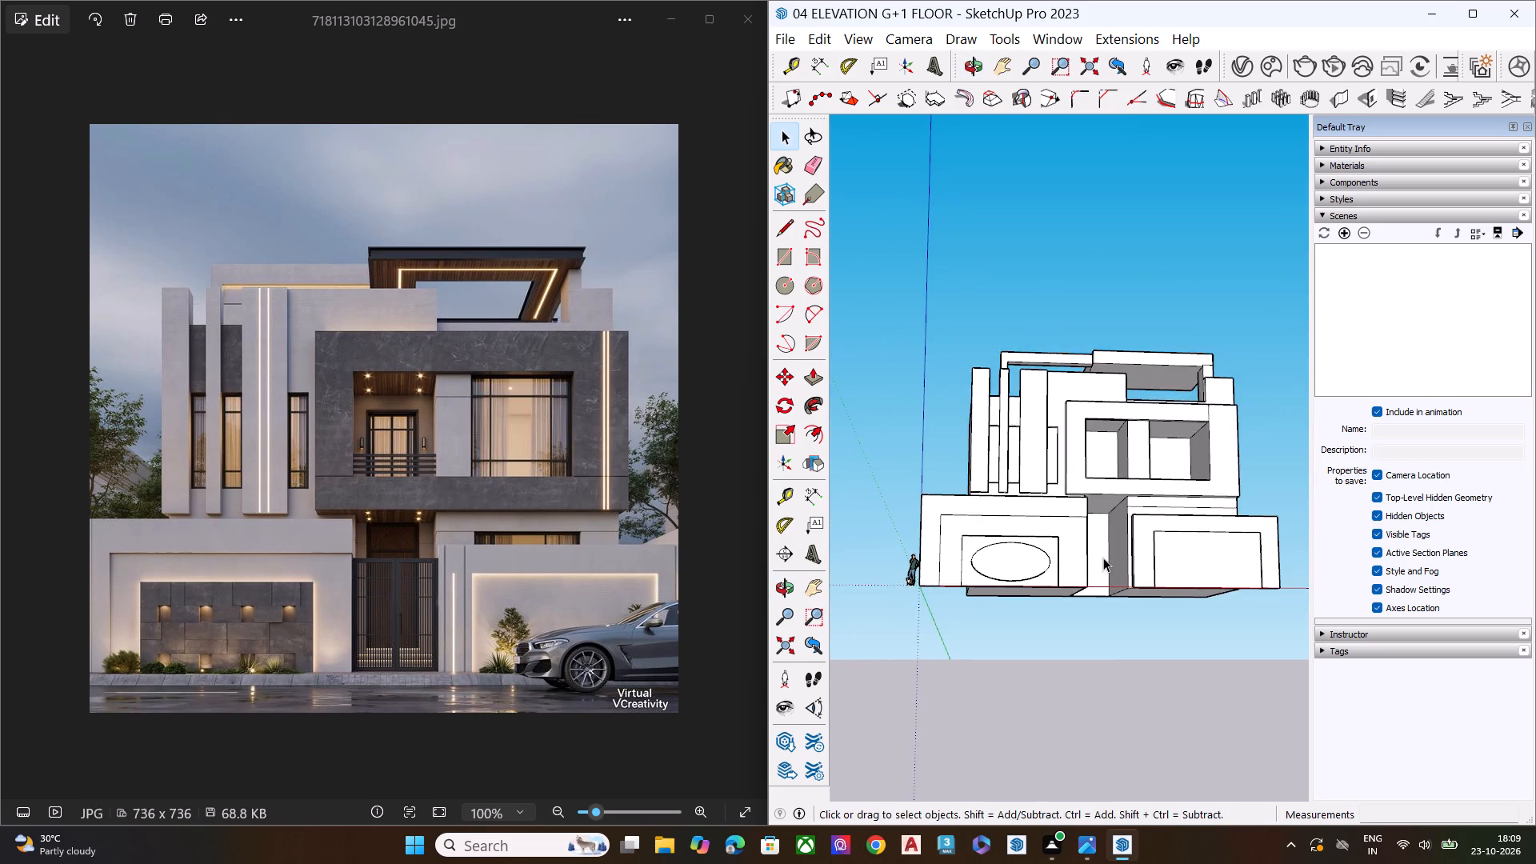
pyautogui.moveTo(1058, 567); pyautogui.dragTo(993, 762, button='middle')
pyautogui.moveTo(1112, 644); pyautogui.dragTo(1161, 468, button='middle')
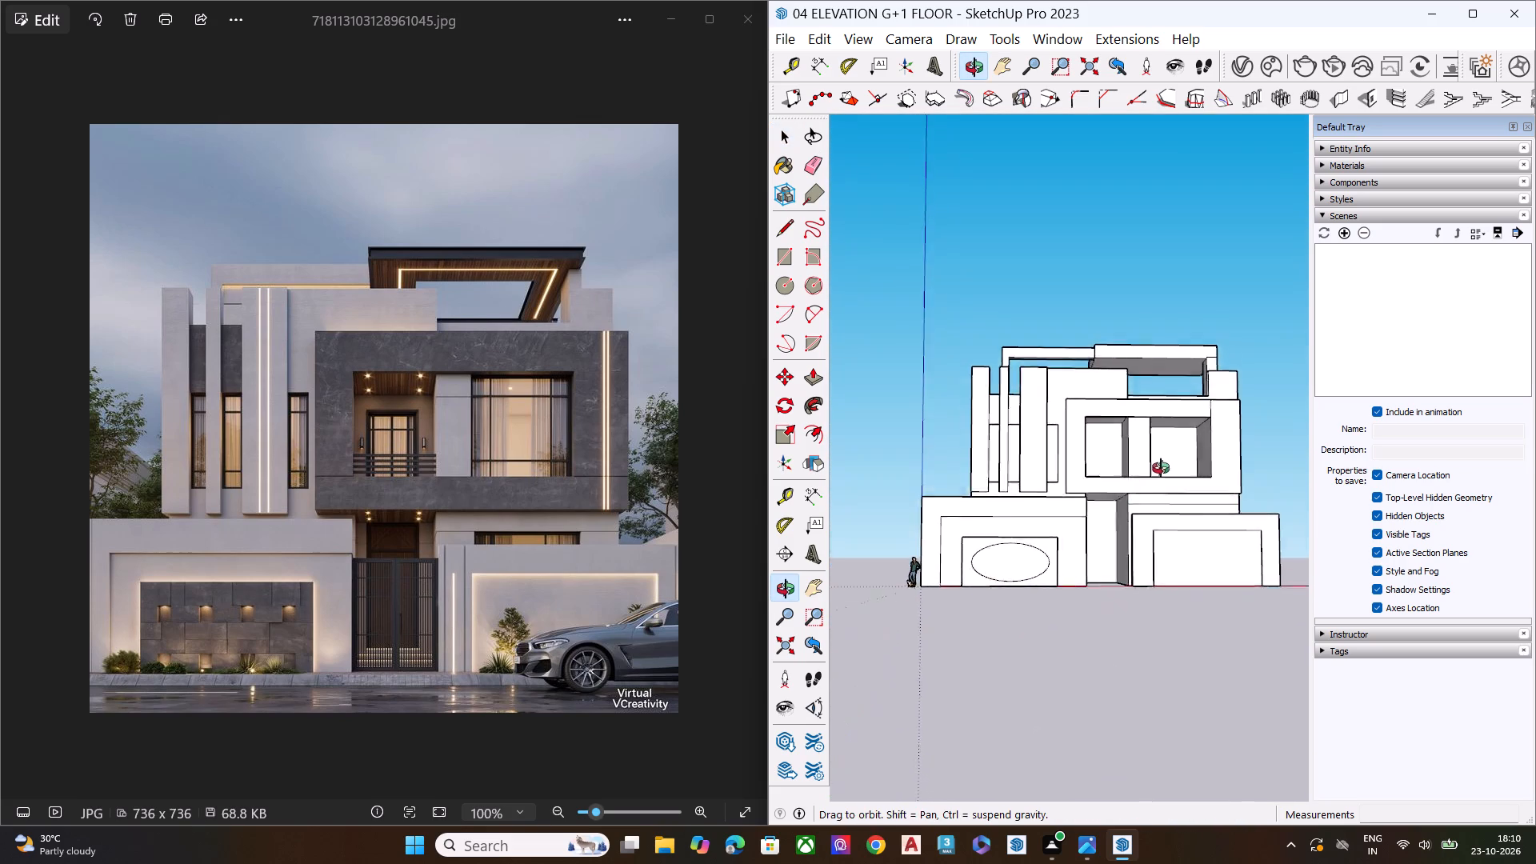
pyautogui.moveTo(1161, 468); pyautogui.dragTo(1170, 450, button='middle')
pyautogui.moveTo(1055, 551); pyautogui.dragTo(1114, 370, button='middle')
pyautogui.moveTo(1091, 577); pyautogui.dragTo(1167, 435, button='middle')
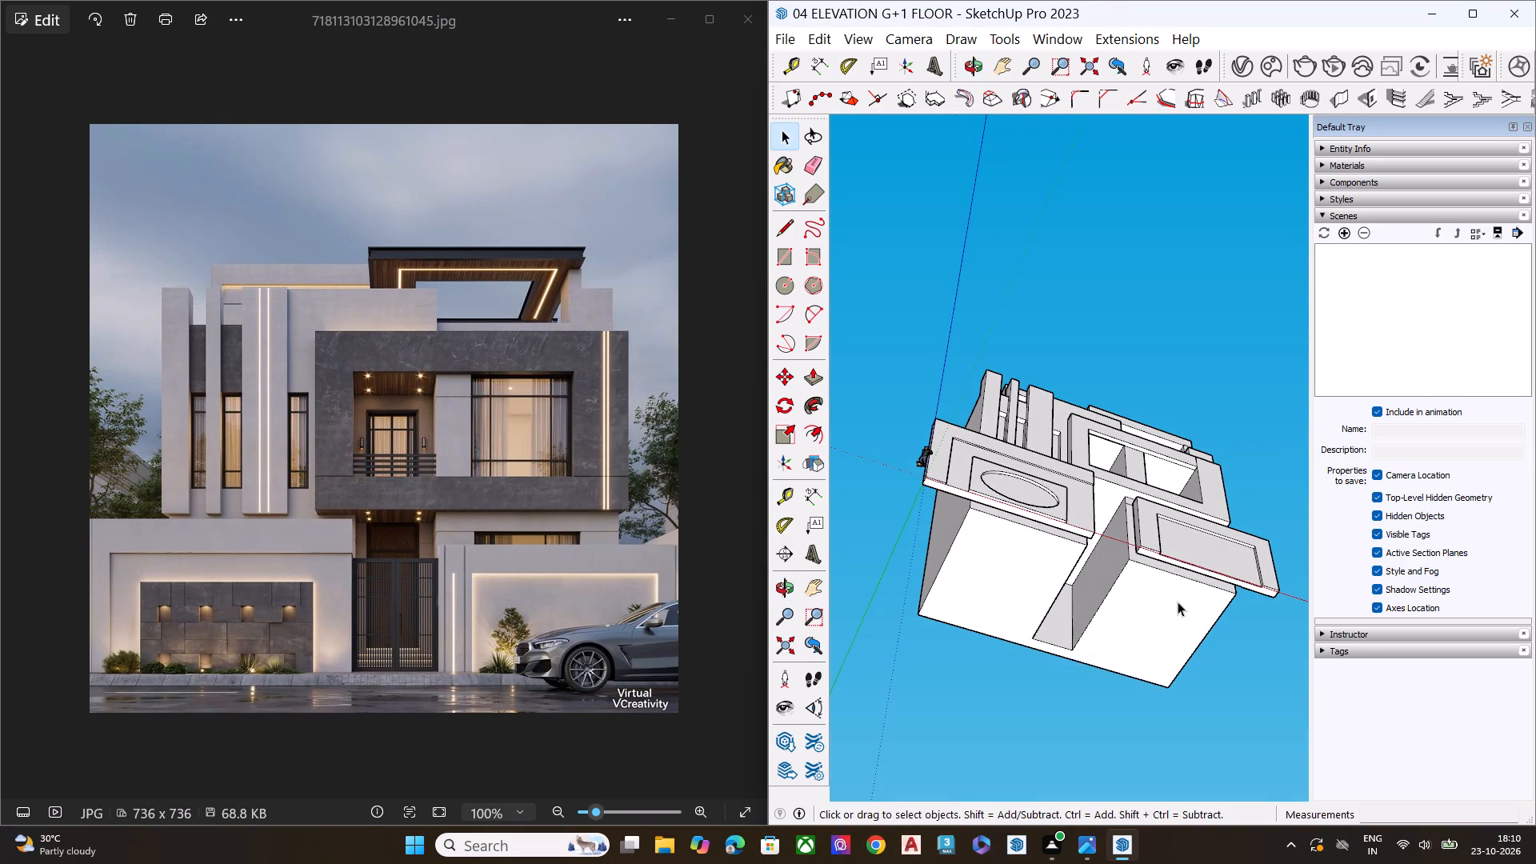
pyautogui.scroll(5, 1179, 604)
pyautogui.scroll(-7, 1144, 630)
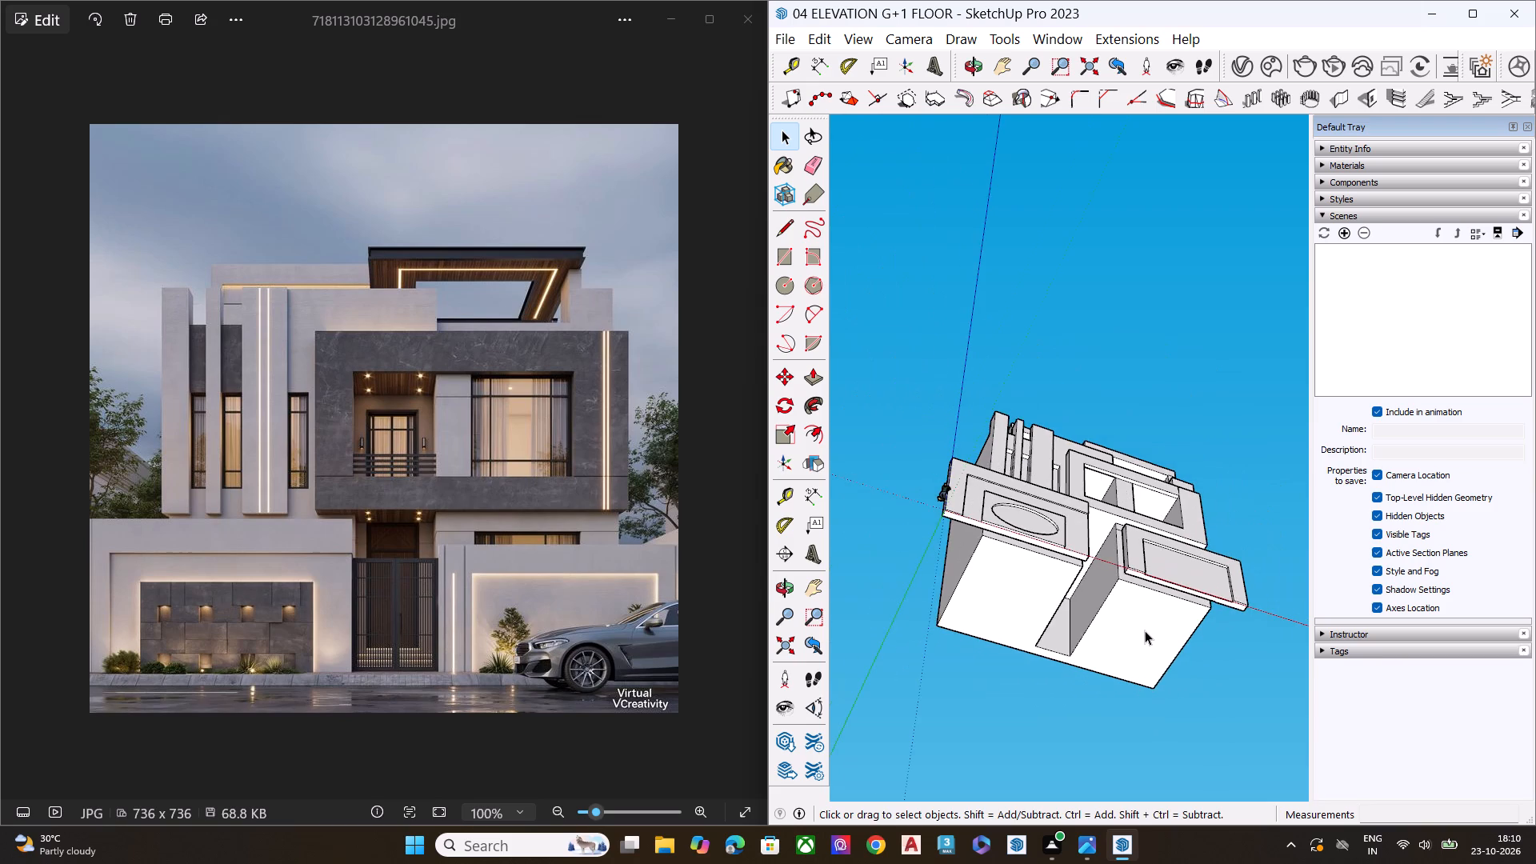
pyautogui.moveTo(1161, 618); pyautogui.dragTo(1129, 834, button='middle')
pyautogui.moveTo(1126, 562); pyautogui.dragTo(1110, 602, button='middle')
# Push/Pull the recessed entrance wall between the two ground-floor blocks about 15' 3" forward.
pyautogui.scroll(10, 483, 634)
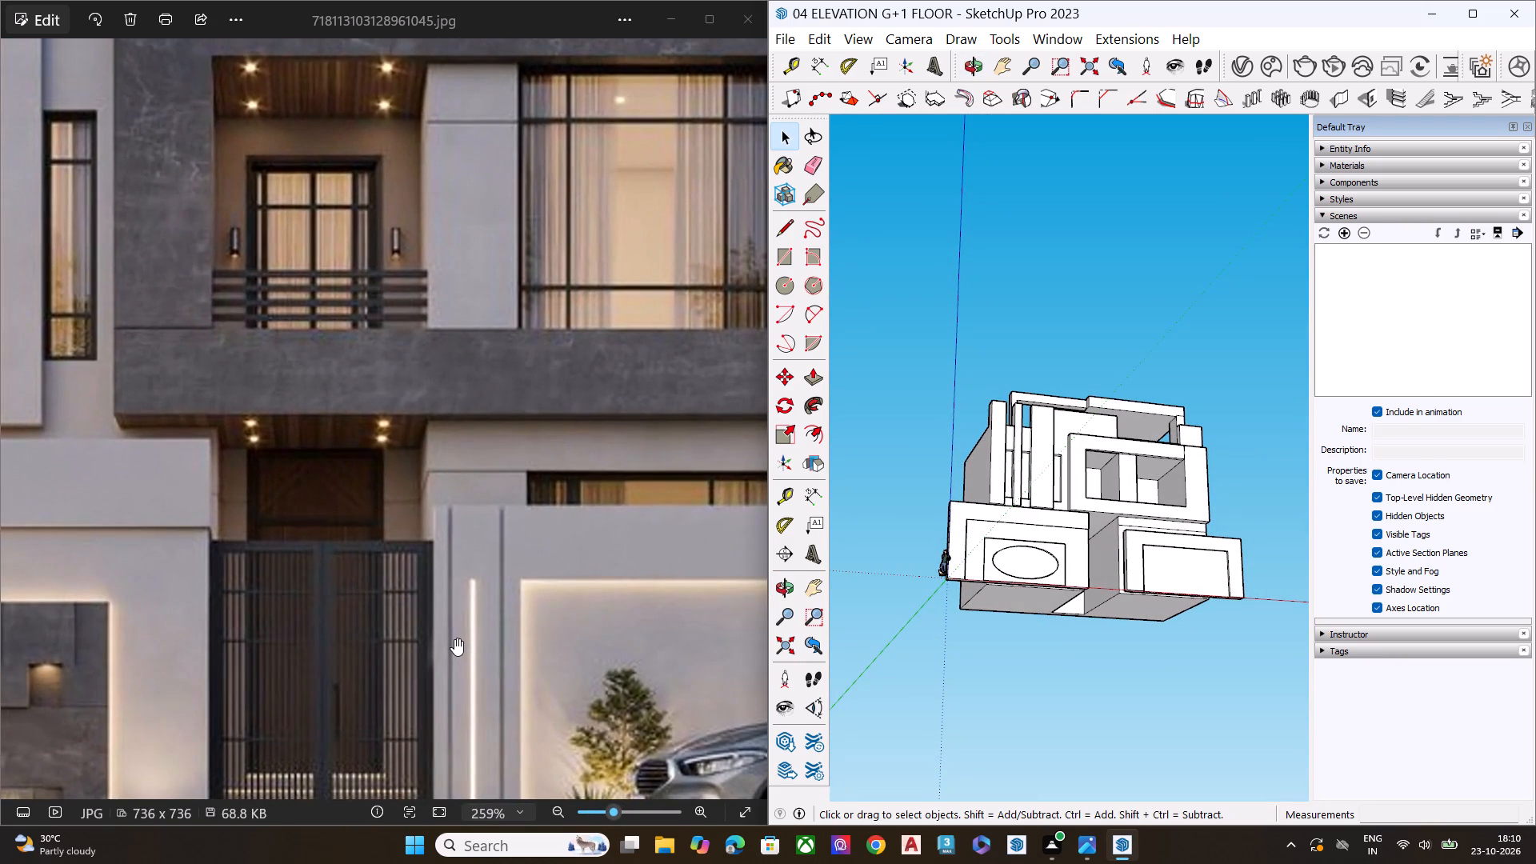
pyautogui.moveTo(1132, 548); pyautogui.dragTo(1003, 697, button='middle')
pyautogui.scroll(6, 1084, 546)
pyautogui.moveTo(1098, 548); pyautogui.dragTo(1085, 539, button='middle')
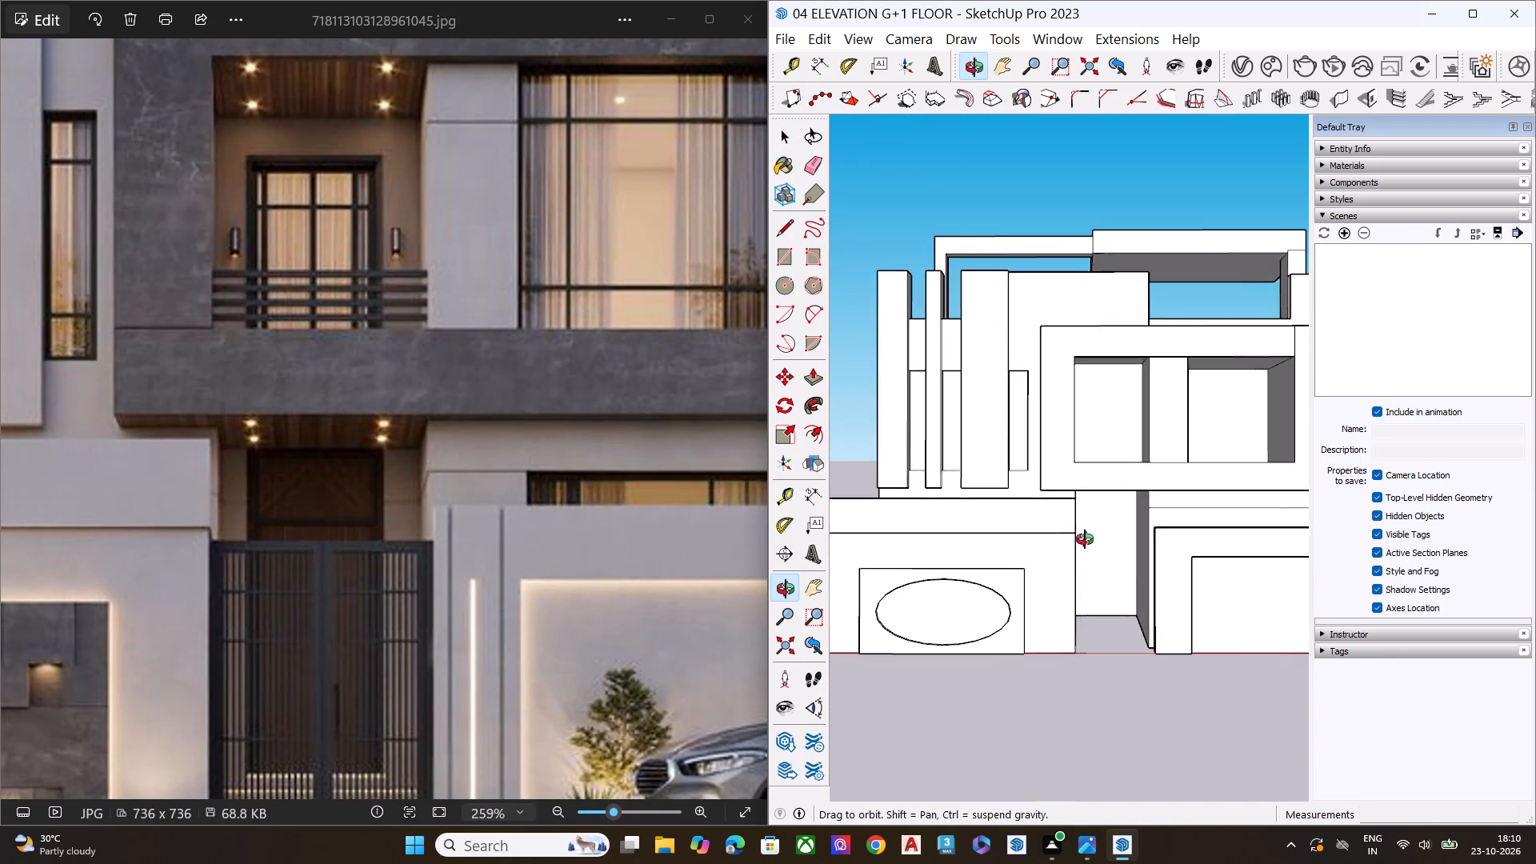
pyautogui.moveTo(1085, 539); pyautogui.dragTo(1074, 488, button='middle')
pyautogui.click(1106, 573)
pyautogui.press('p')
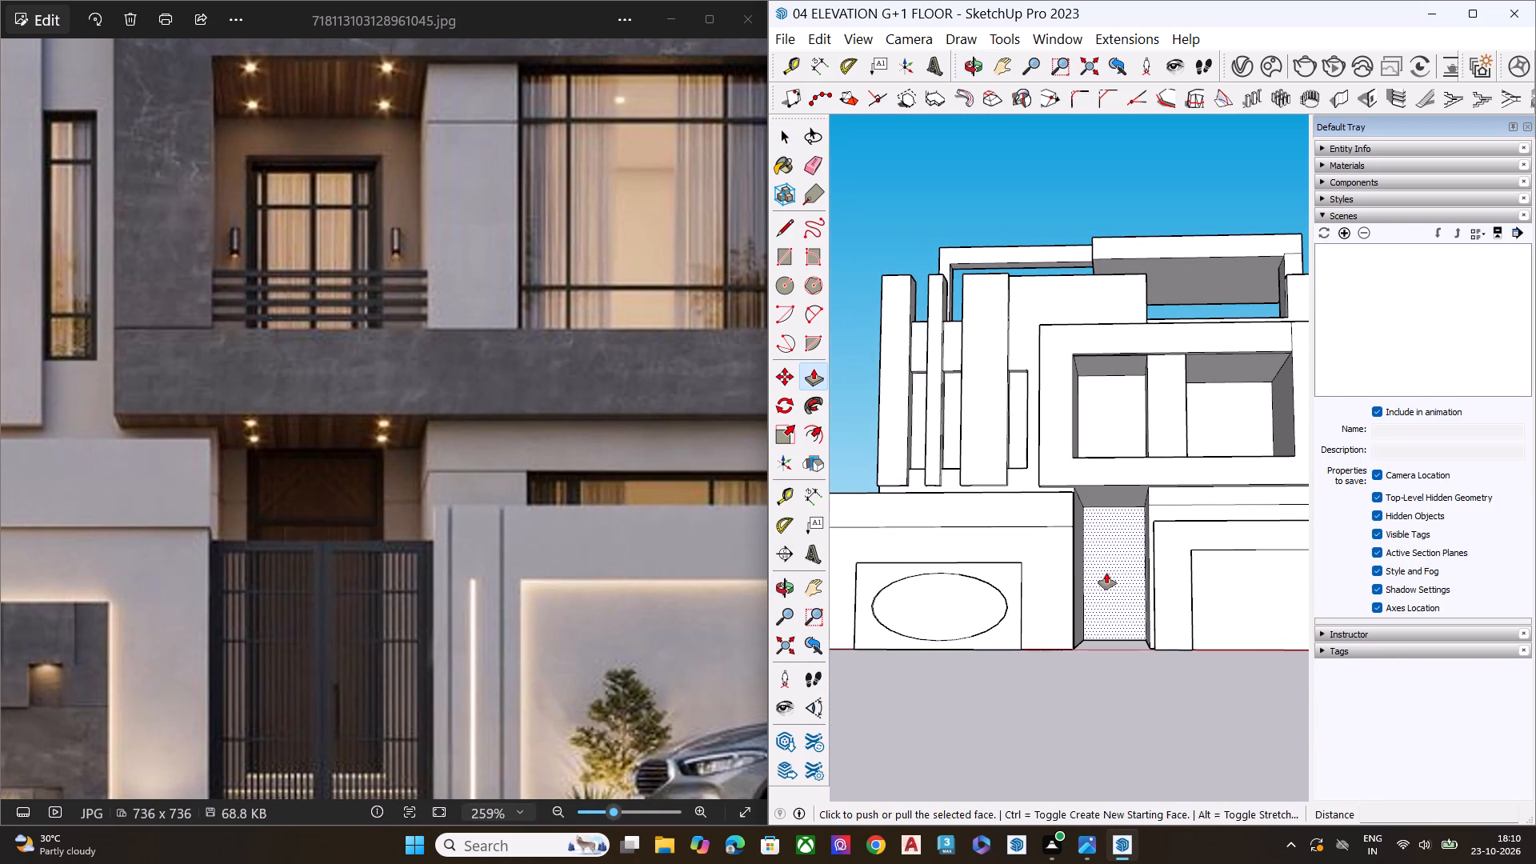
pyautogui.click(1106, 573)
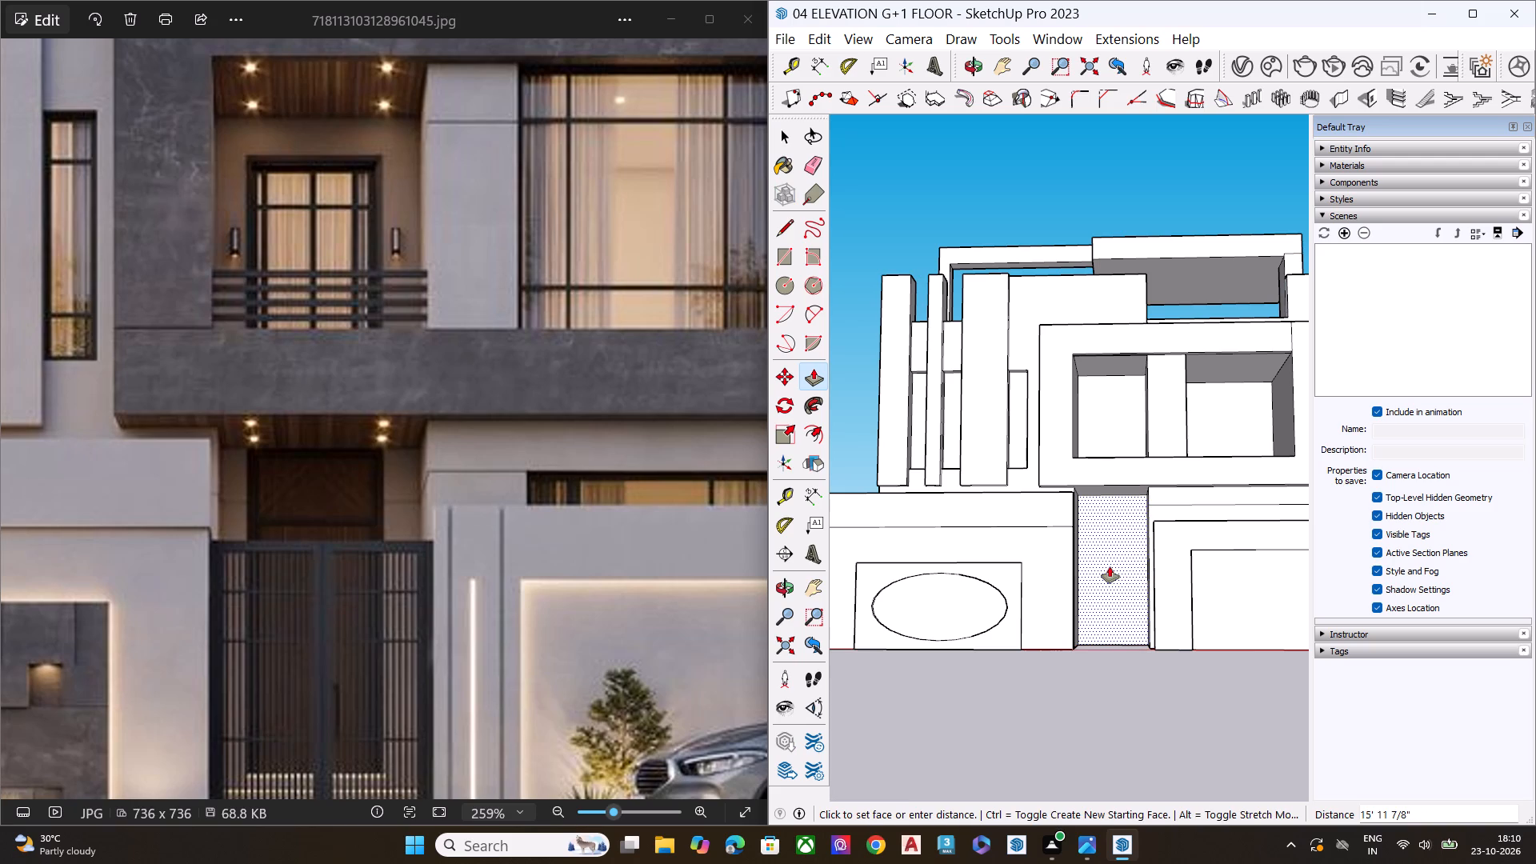
pyautogui.click(1110, 566)
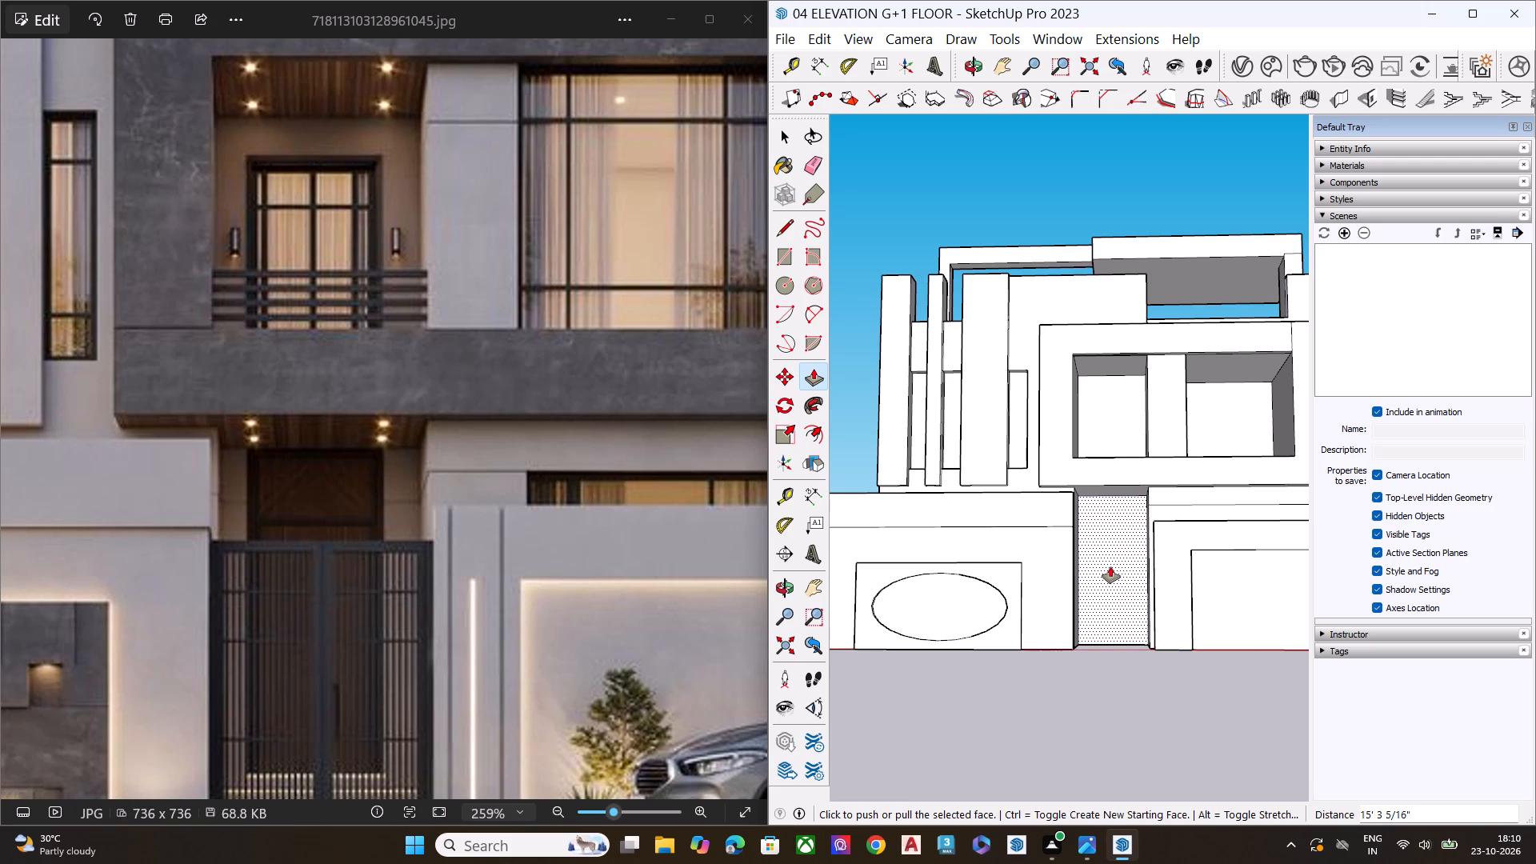
pyautogui.press('space')
pyautogui.click(1106, 671)
# Inspect the entrance recess and upper-floor openings from below, the side and the front against the reference image.
pyautogui.scroll(-5, 970, 585)
pyautogui.moveTo(1068, 608); pyautogui.dragTo(1080, 558, button='middle')
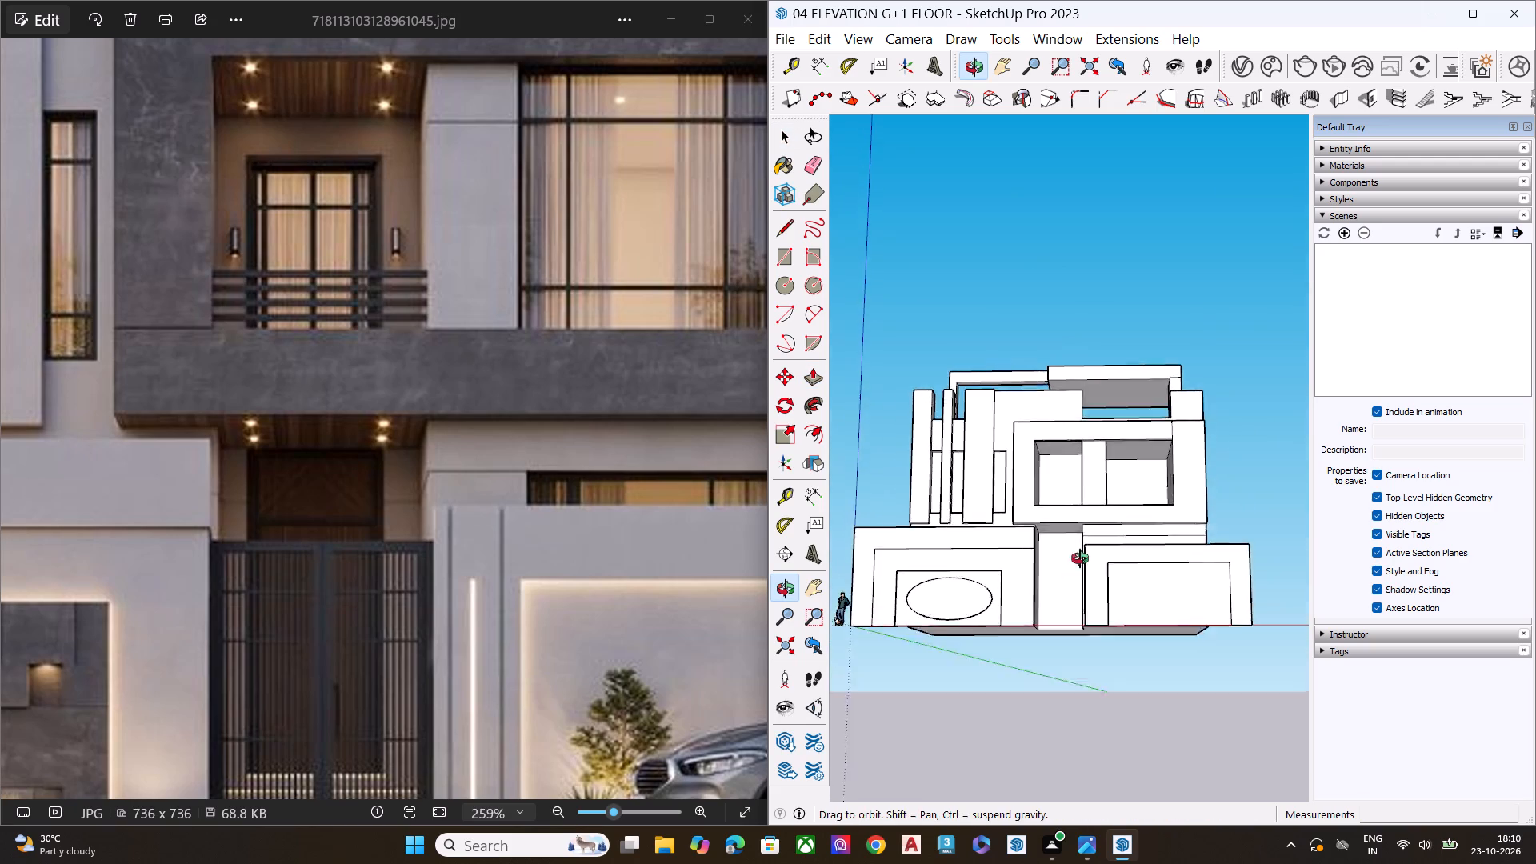
pyautogui.moveTo(1080, 558); pyautogui.dragTo(1094, 506, button='middle')
pyautogui.moveTo(1116, 540); pyautogui.dragTo(1118, 490, button='middle')
pyautogui.scroll(2, 1114, 561)
pyautogui.press('space')
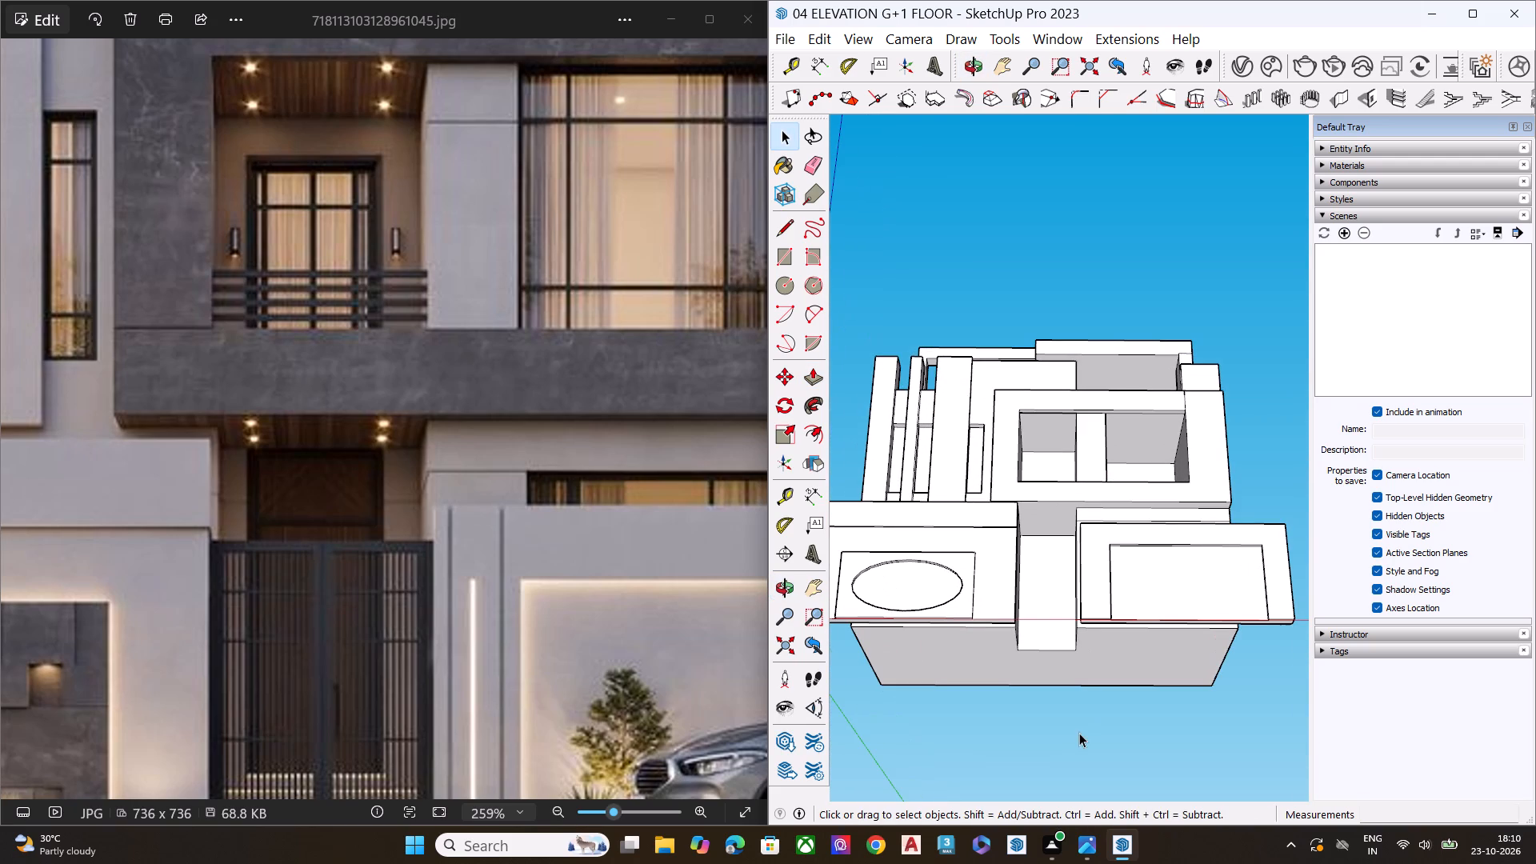
pyautogui.click(1077, 734)
pyautogui.press('space')
pyautogui.press('space')
pyautogui.scroll(-6, 1027, 479)
pyautogui.moveTo(1065, 520); pyautogui.dragTo(1069, 676, button='middle')
pyautogui.press('space')
pyautogui.scroll(8, 1094, 504)
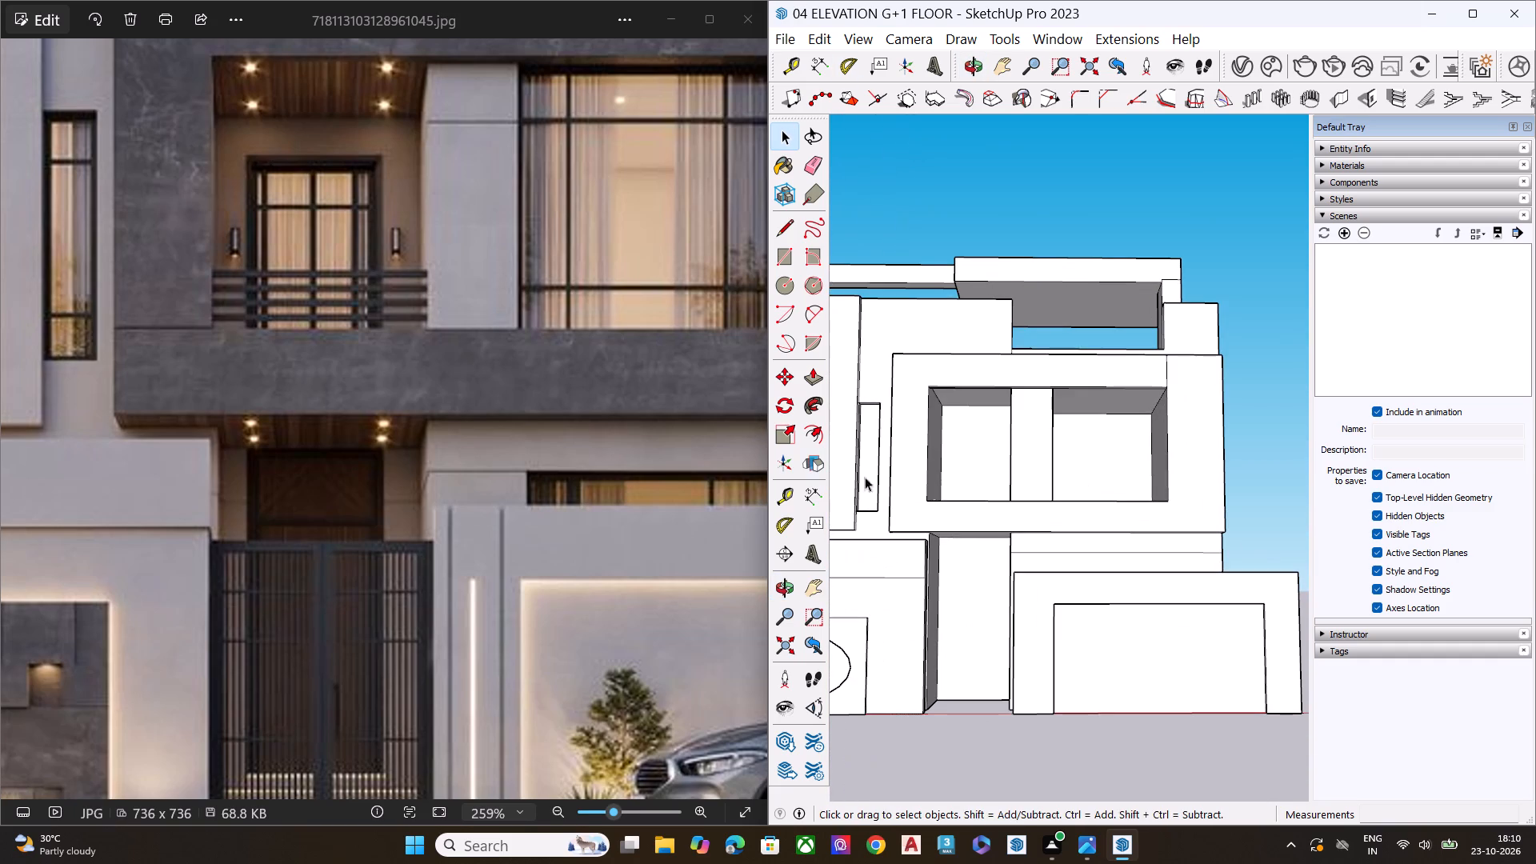
pyautogui.scroll(-7, 431, 354)
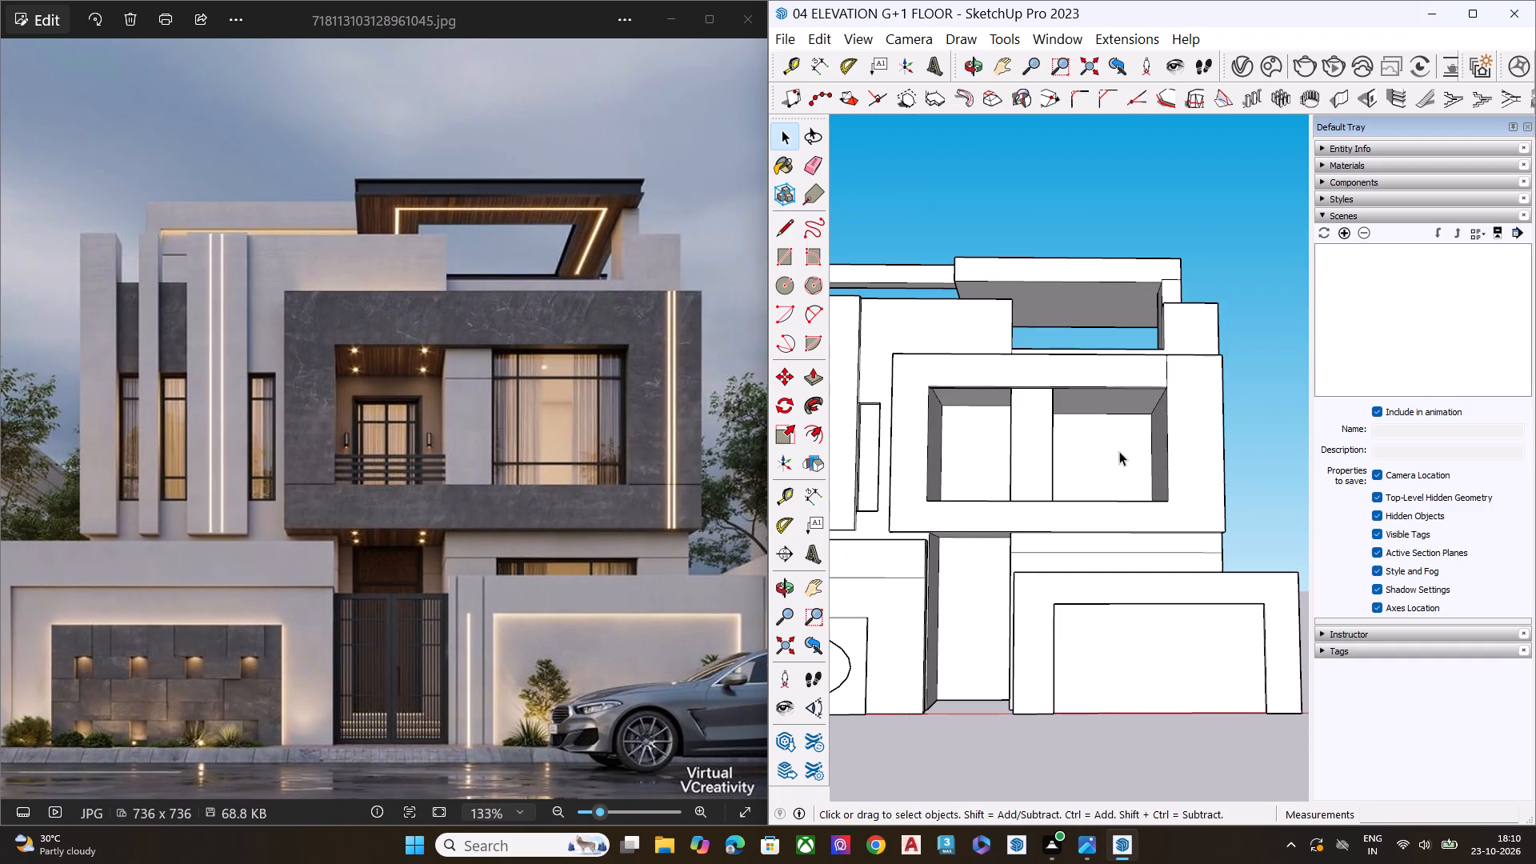
pyautogui.moveTo(1078, 466); pyautogui.dragTo(846, 549, button='middle')
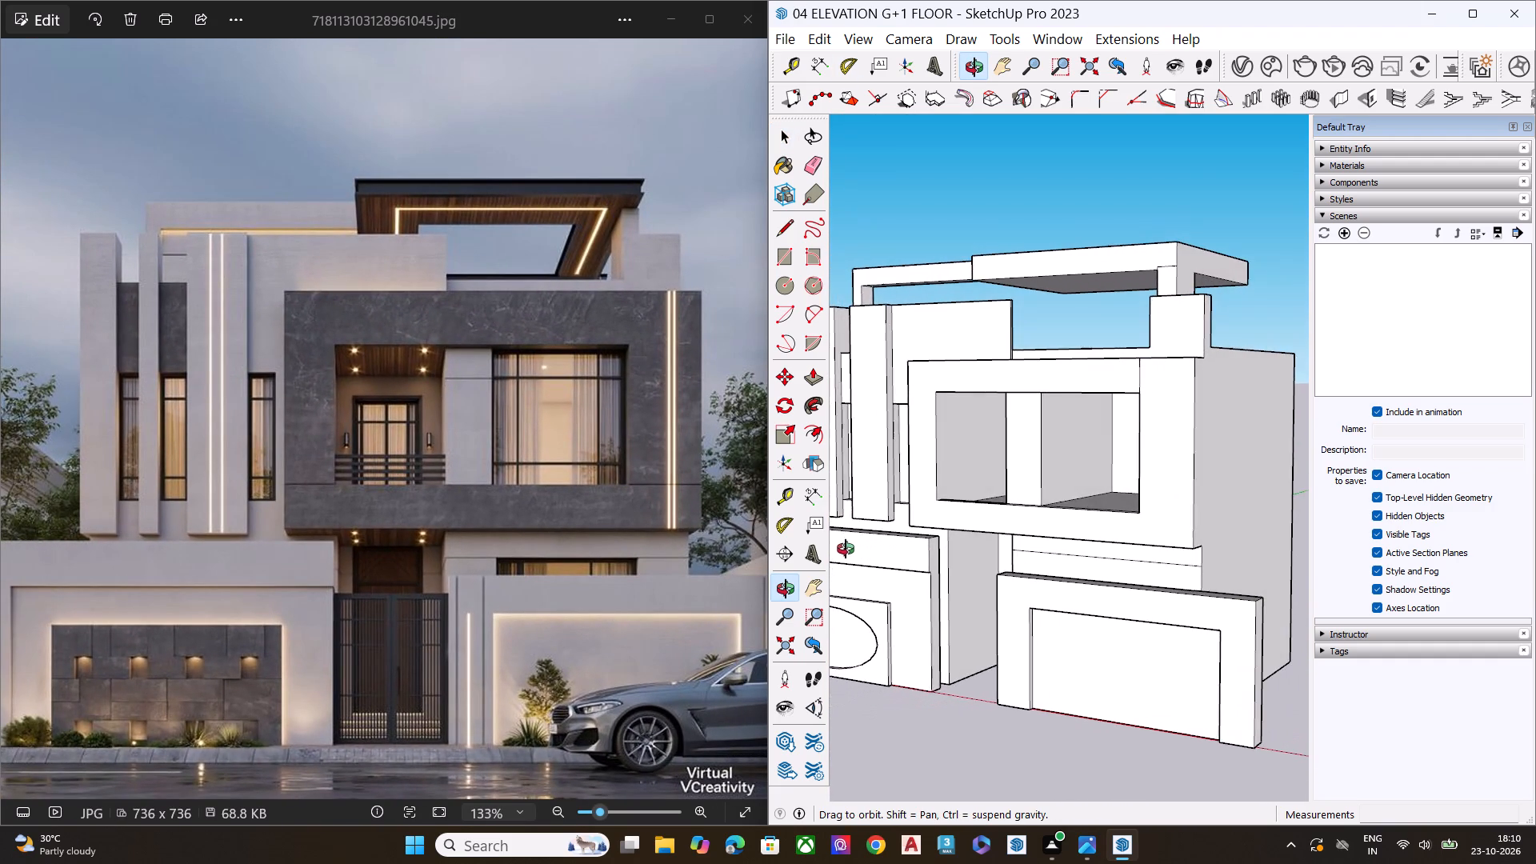
pyautogui.moveTo(846, 549); pyautogui.dragTo(1106, 530, button='middle')
pyautogui.scroll(4, 993, 450)
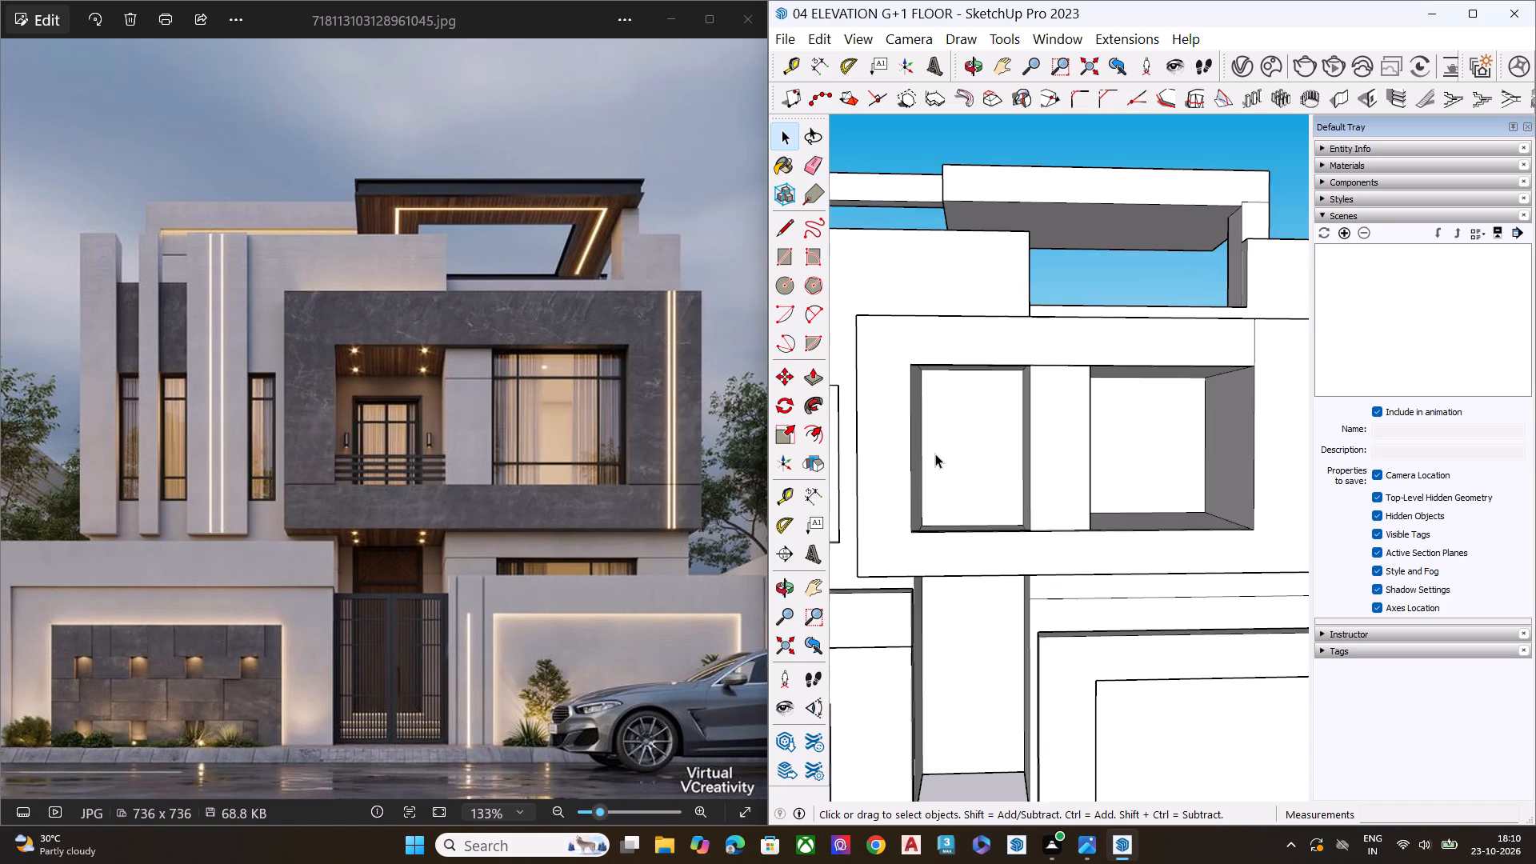
pyautogui.scroll(3, 935, 454)
# Import the dark wooden door model Component (1).skp from the Downloads folder.
pyautogui.click(790, 41)
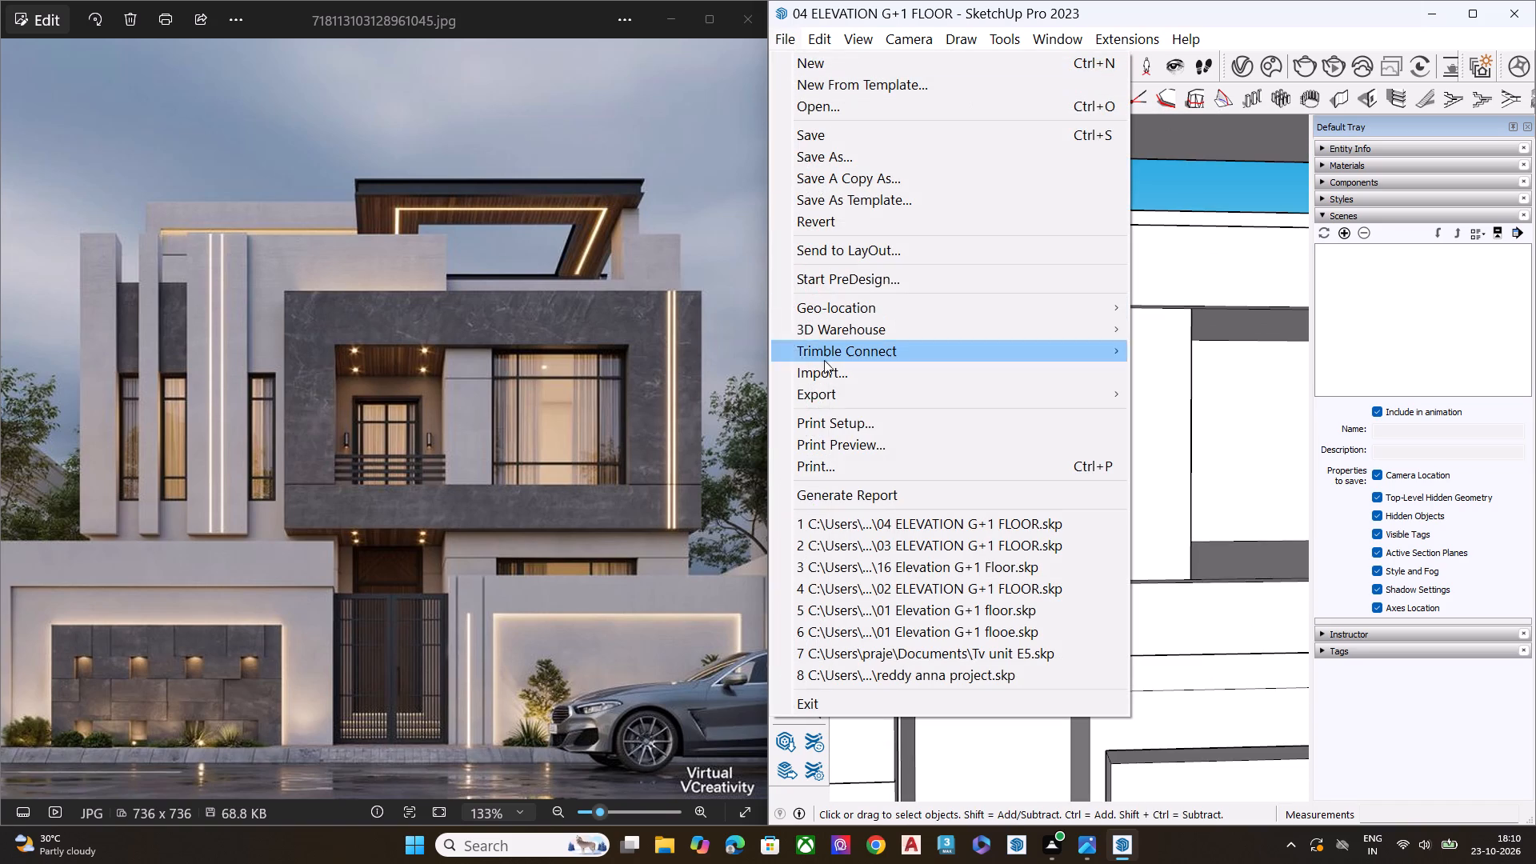
pyautogui.click(840, 378)
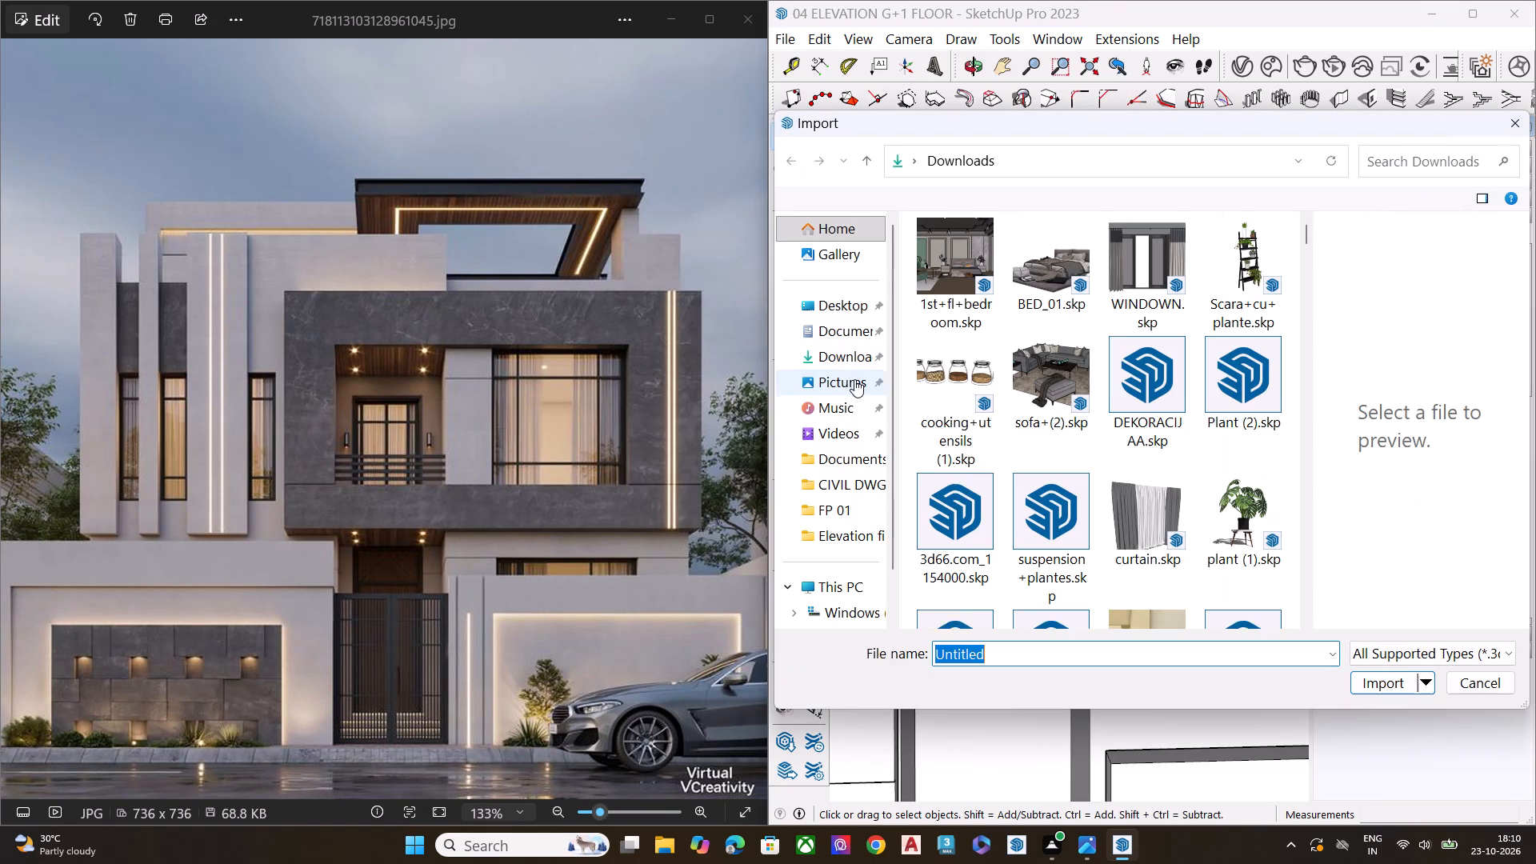
pyautogui.scroll(-3, 1129, 427)
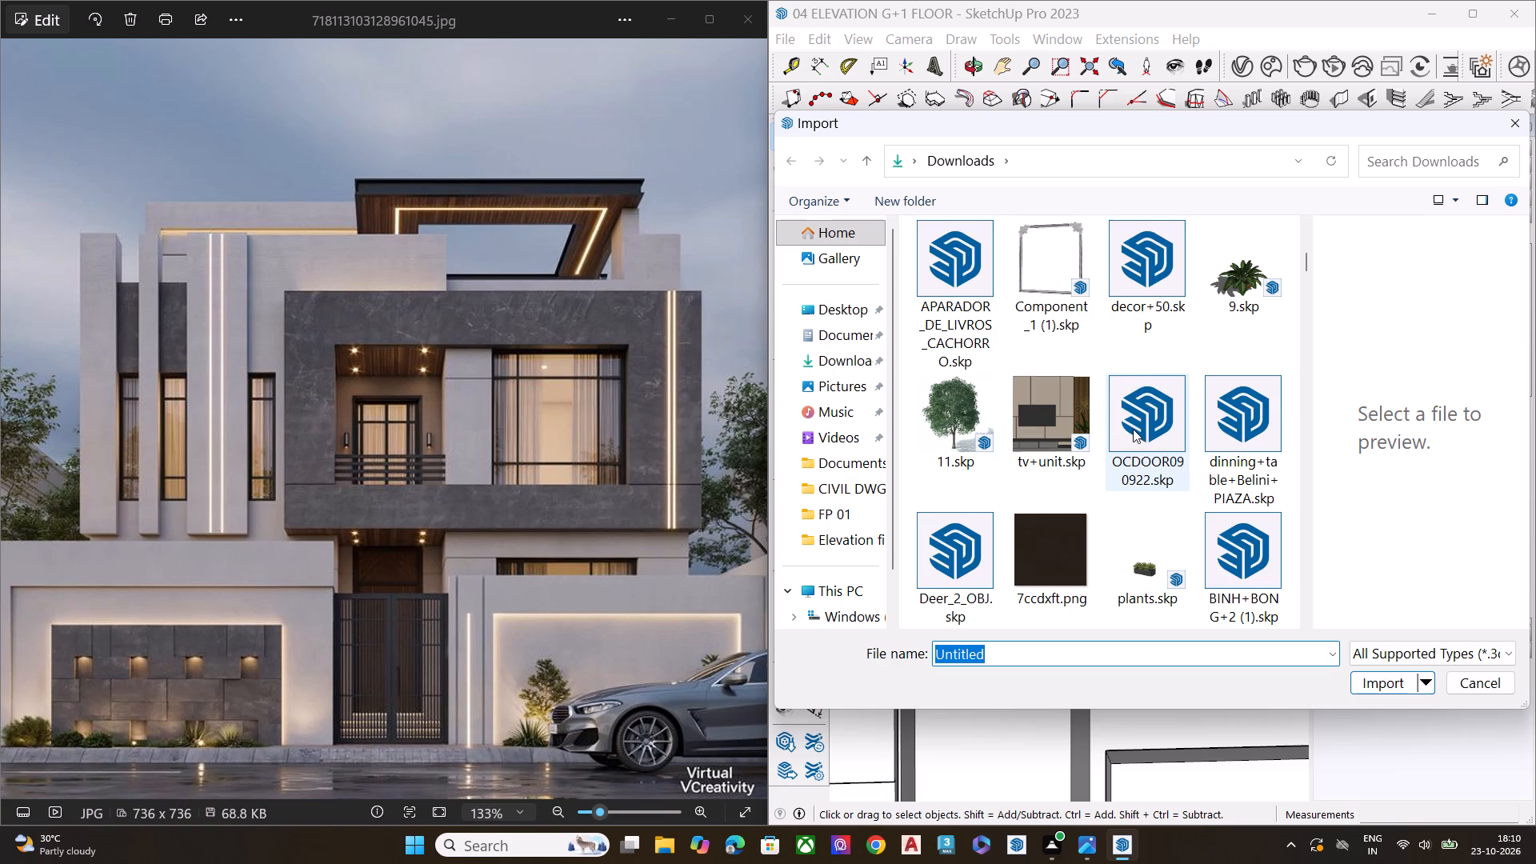
pyautogui.scroll(-2, 1133, 429)
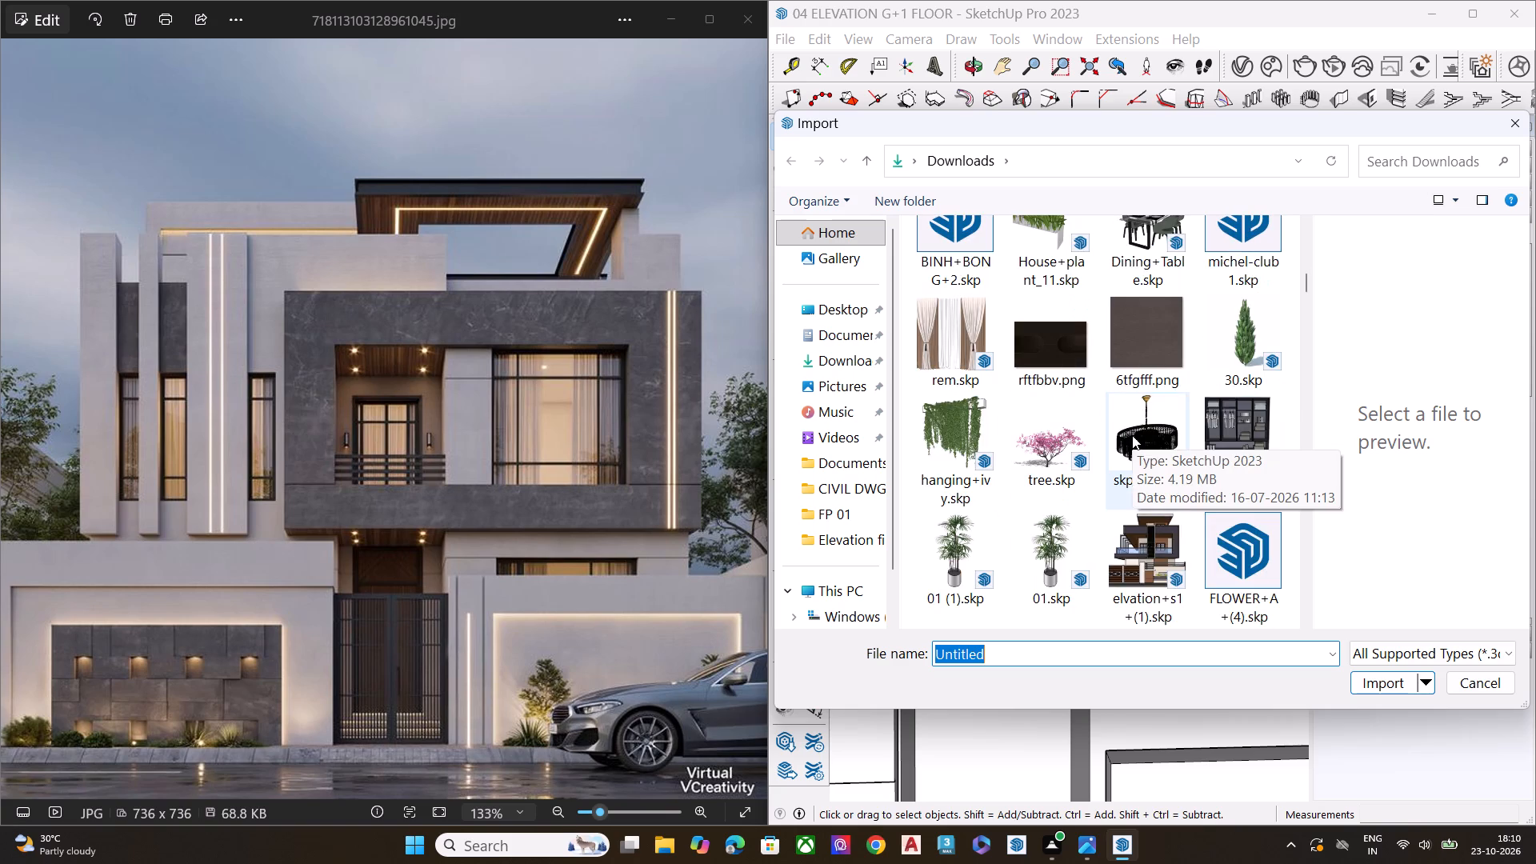
pyautogui.scroll(-1, 1132, 435)
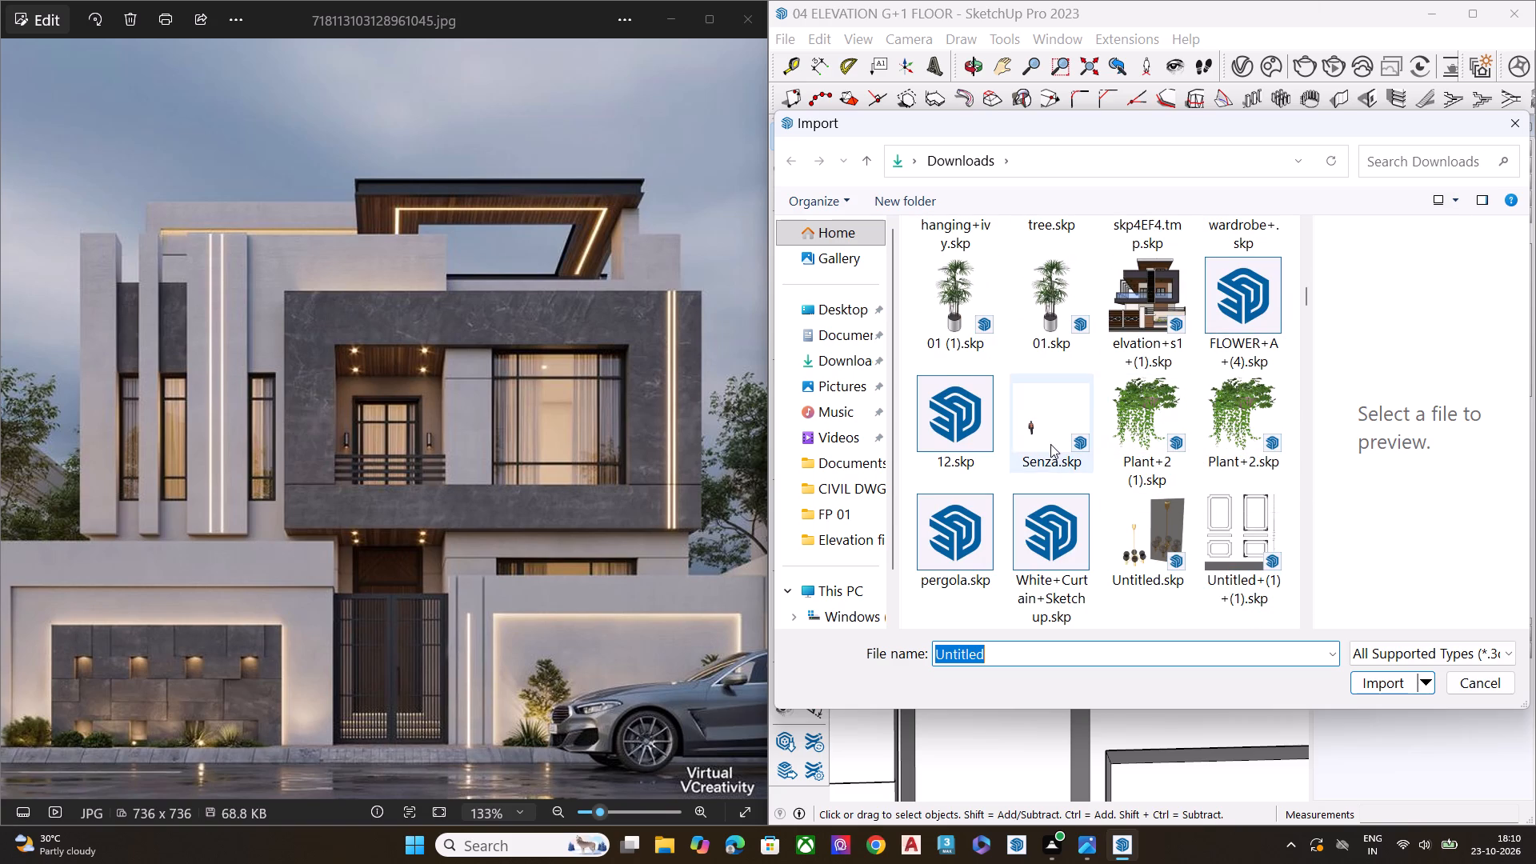
pyautogui.scroll(-1, 1134, 486)
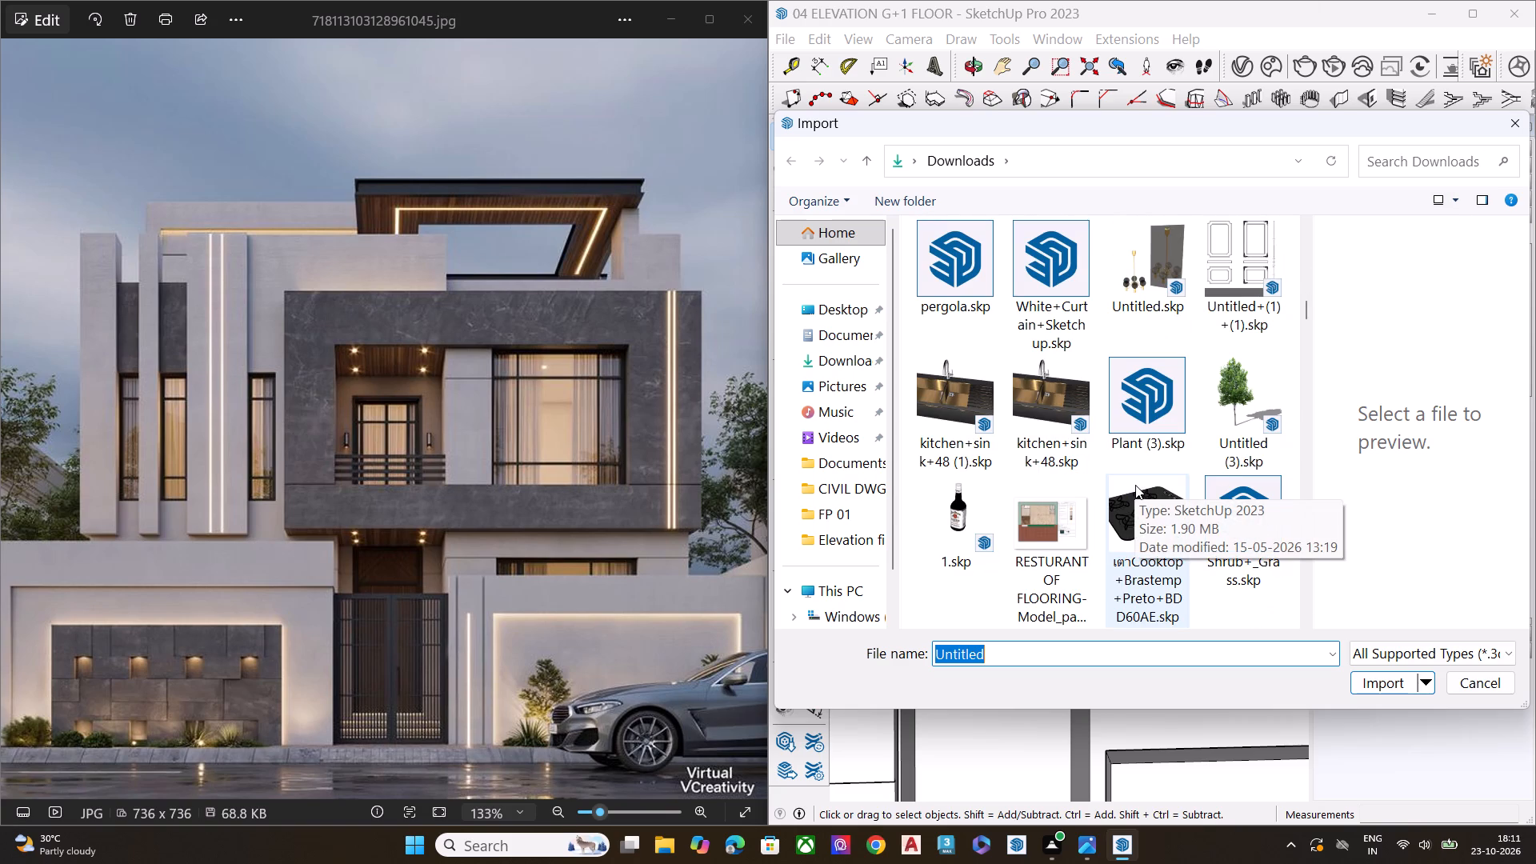
pyautogui.scroll(-1, 1135, 485)
pyautogui.rightClick(1245, 298)
pyautogui.rightClick(1383, 297)
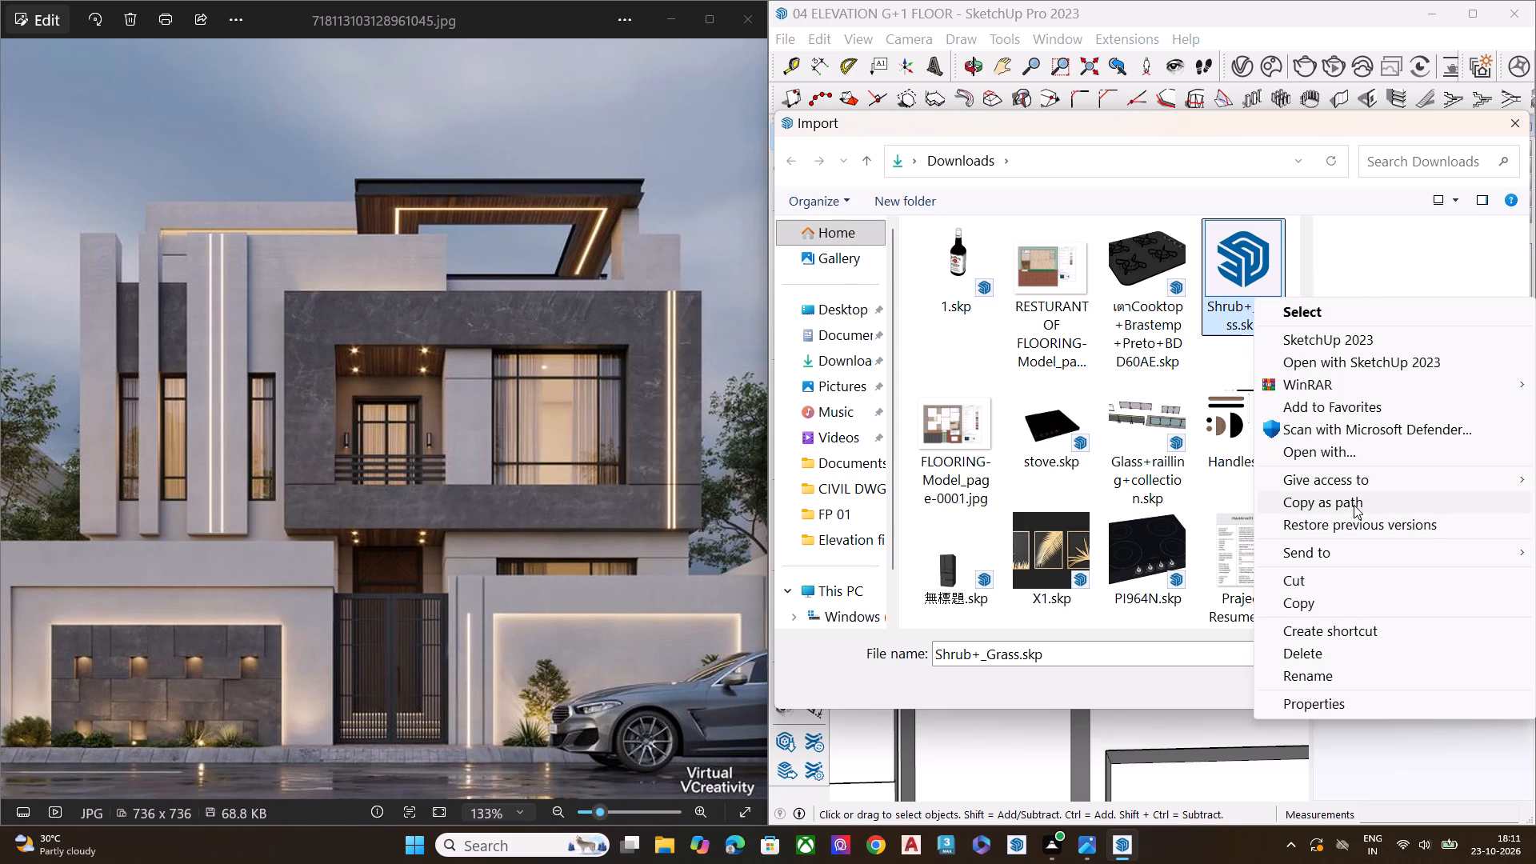
pyautogui.click(1368, 296)
pyautogui.scroll(-2, 1169, 440)
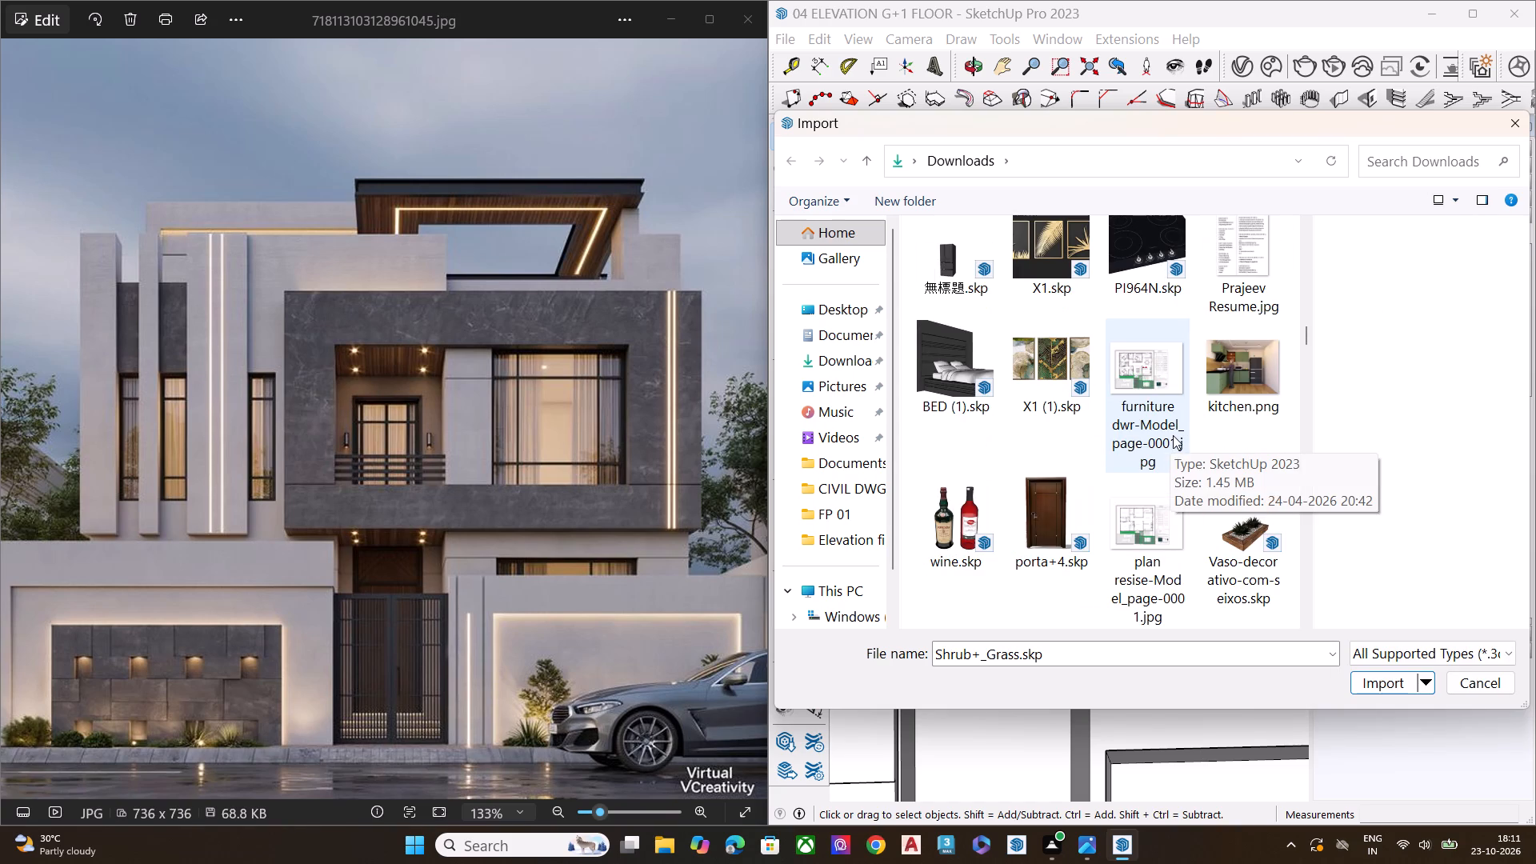
pyautogui.scroll(-5, 1174, 434)
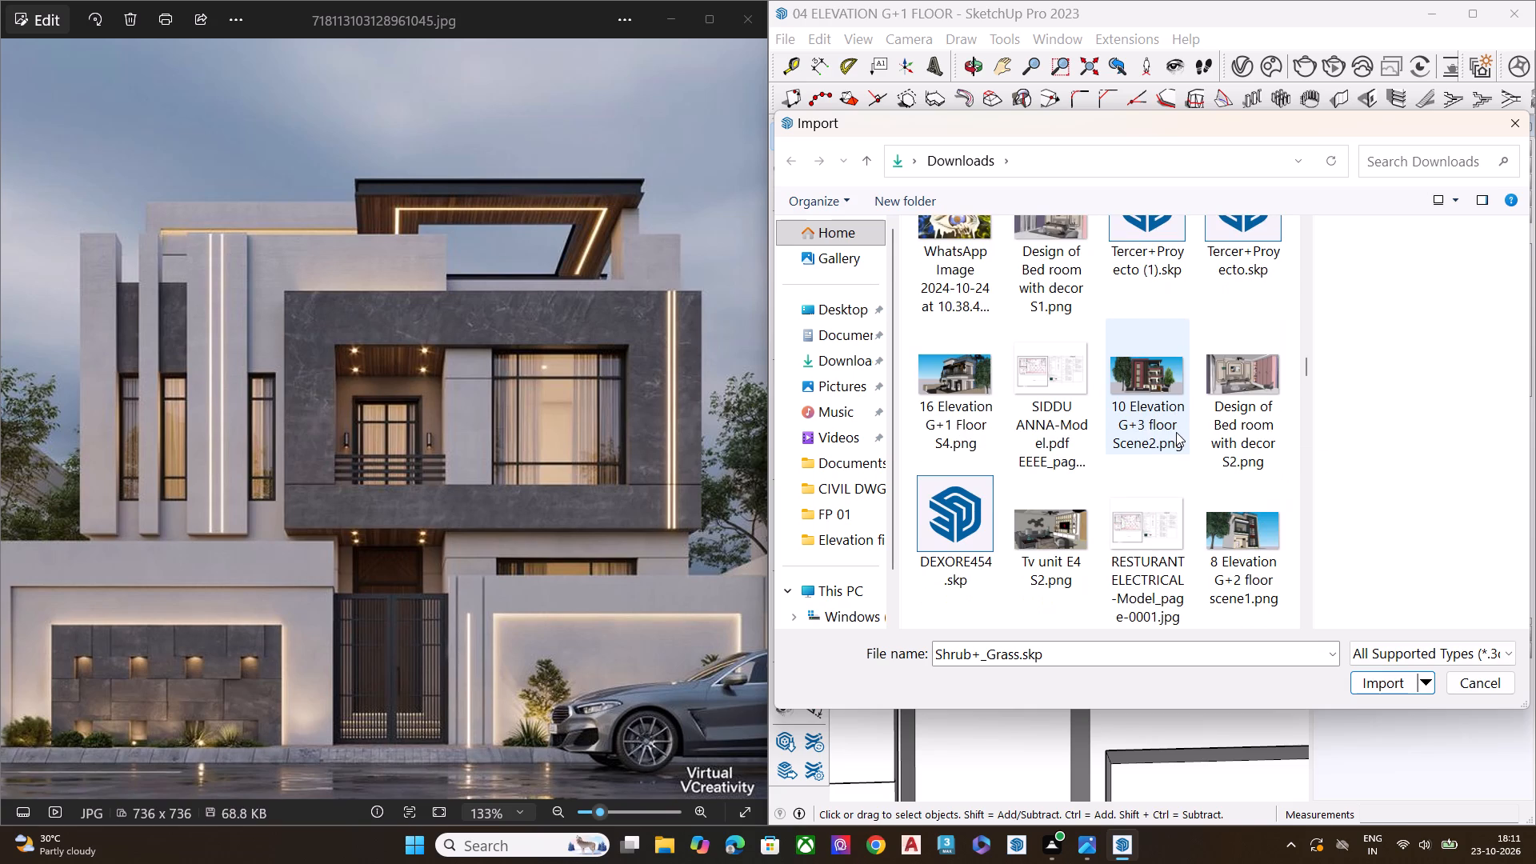
pyautogui.scroll(-6, 1176, 432)
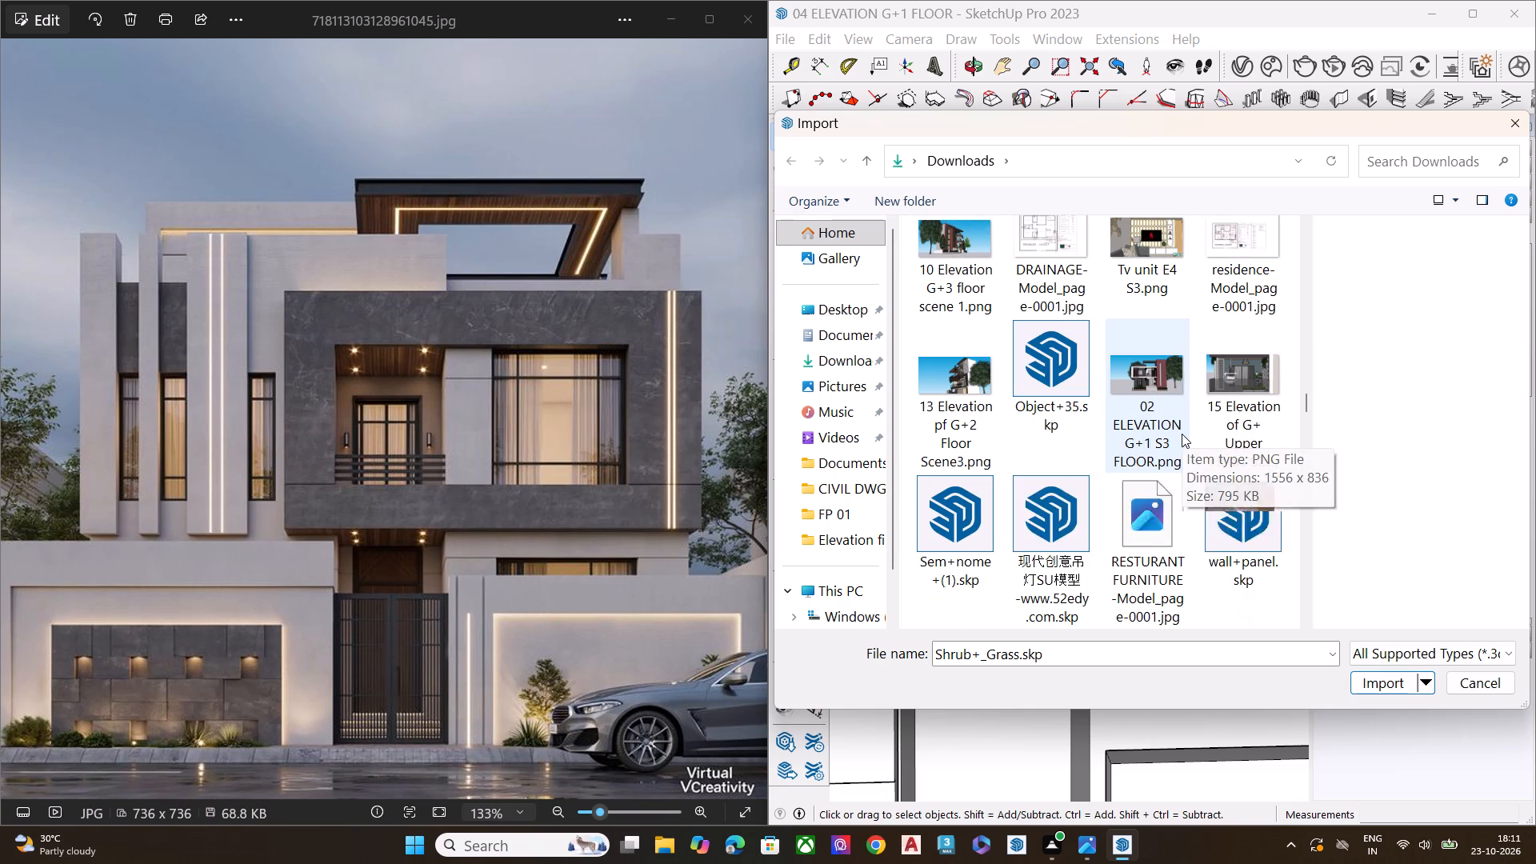
pyautogui.scroll(-2, 1182, 434)
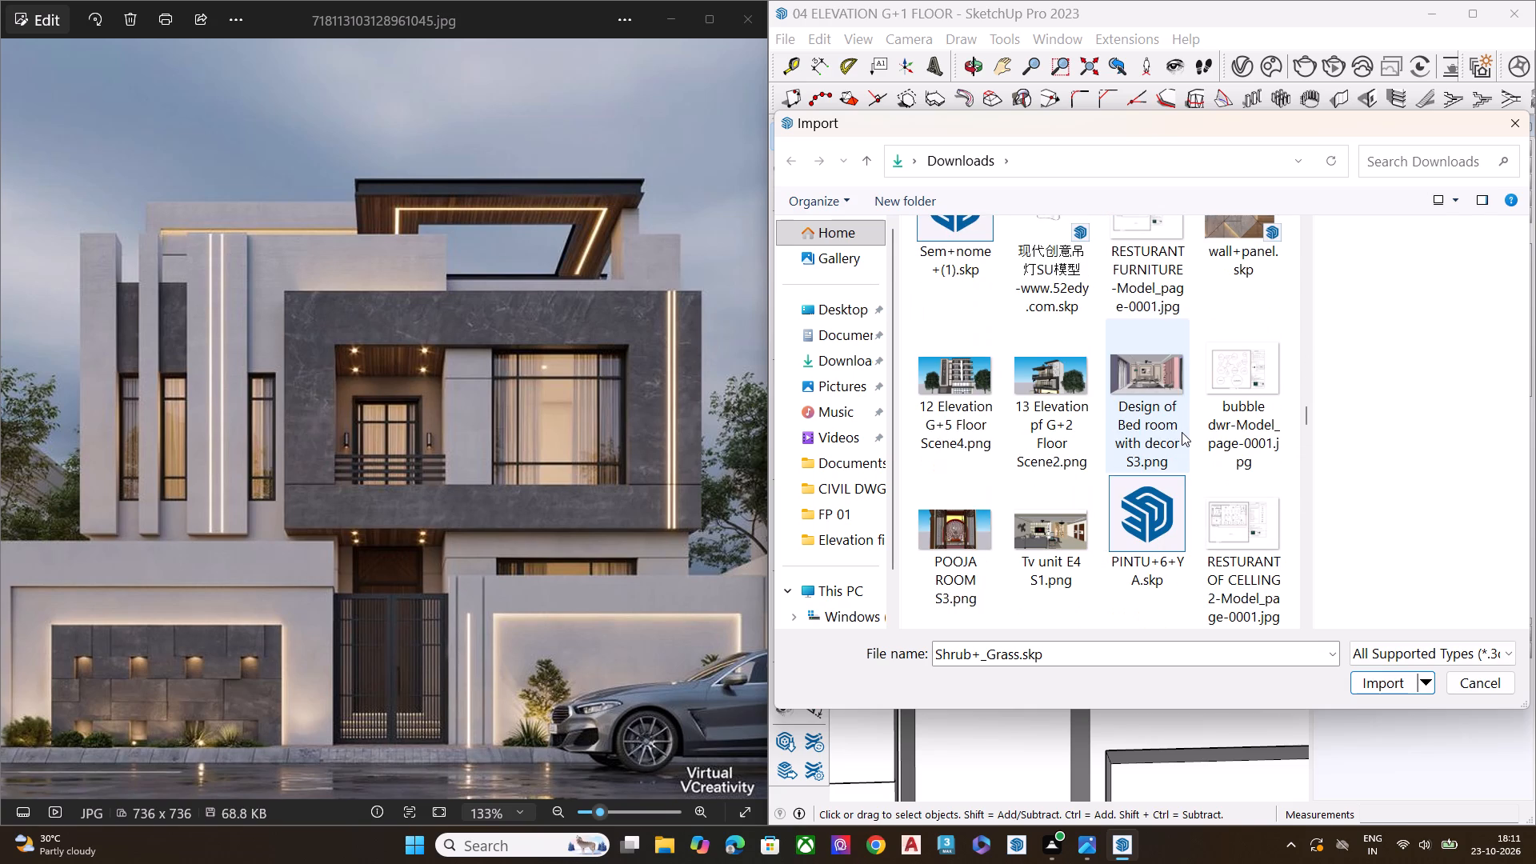
pyautogui.scroll(-2, 1182, 429)
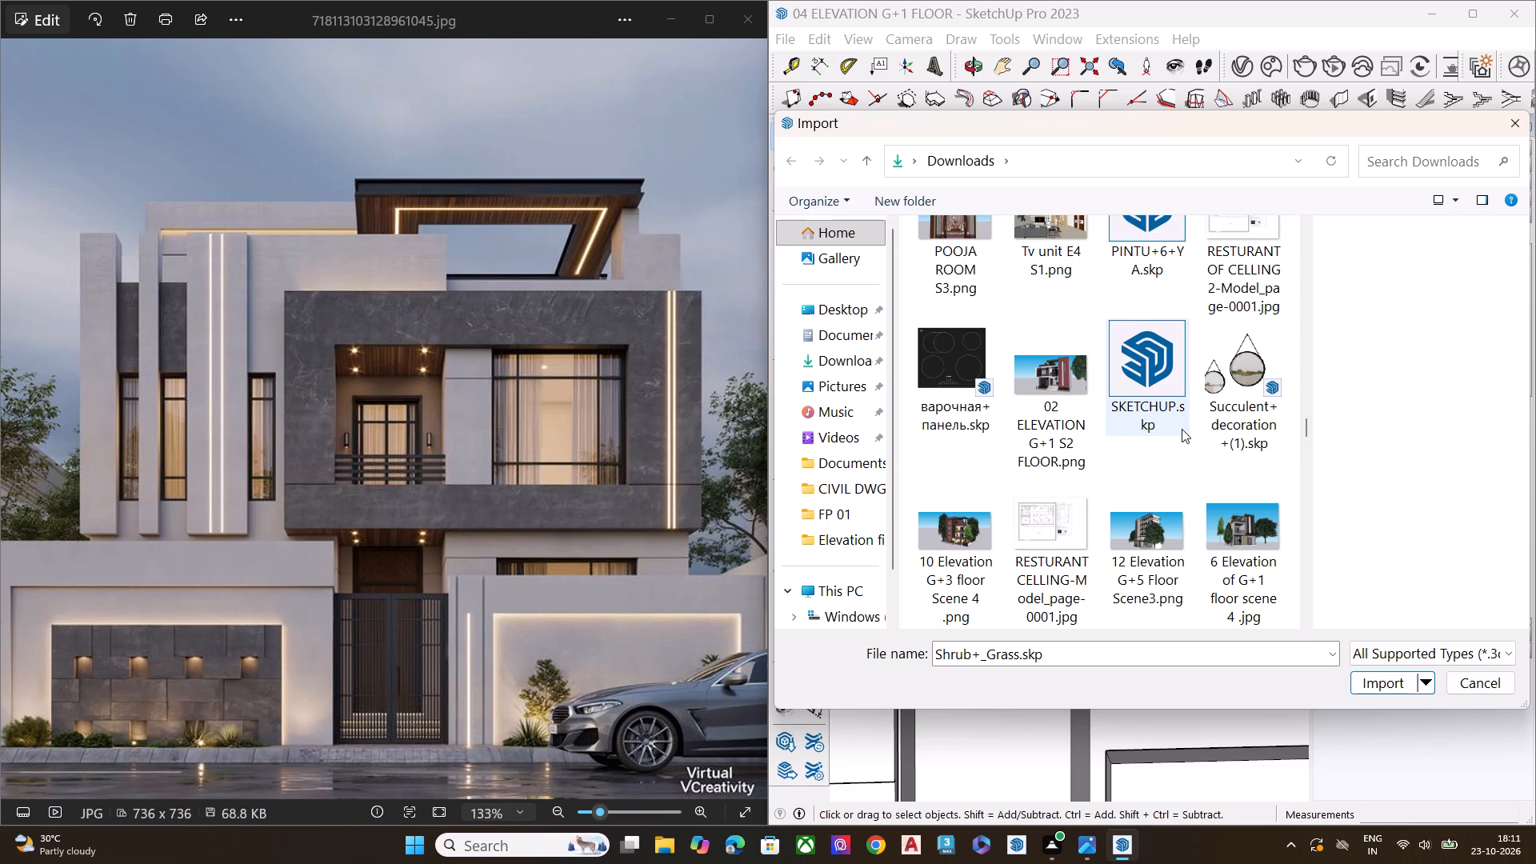
pyautogui.scroll(-2, 1182, 429)
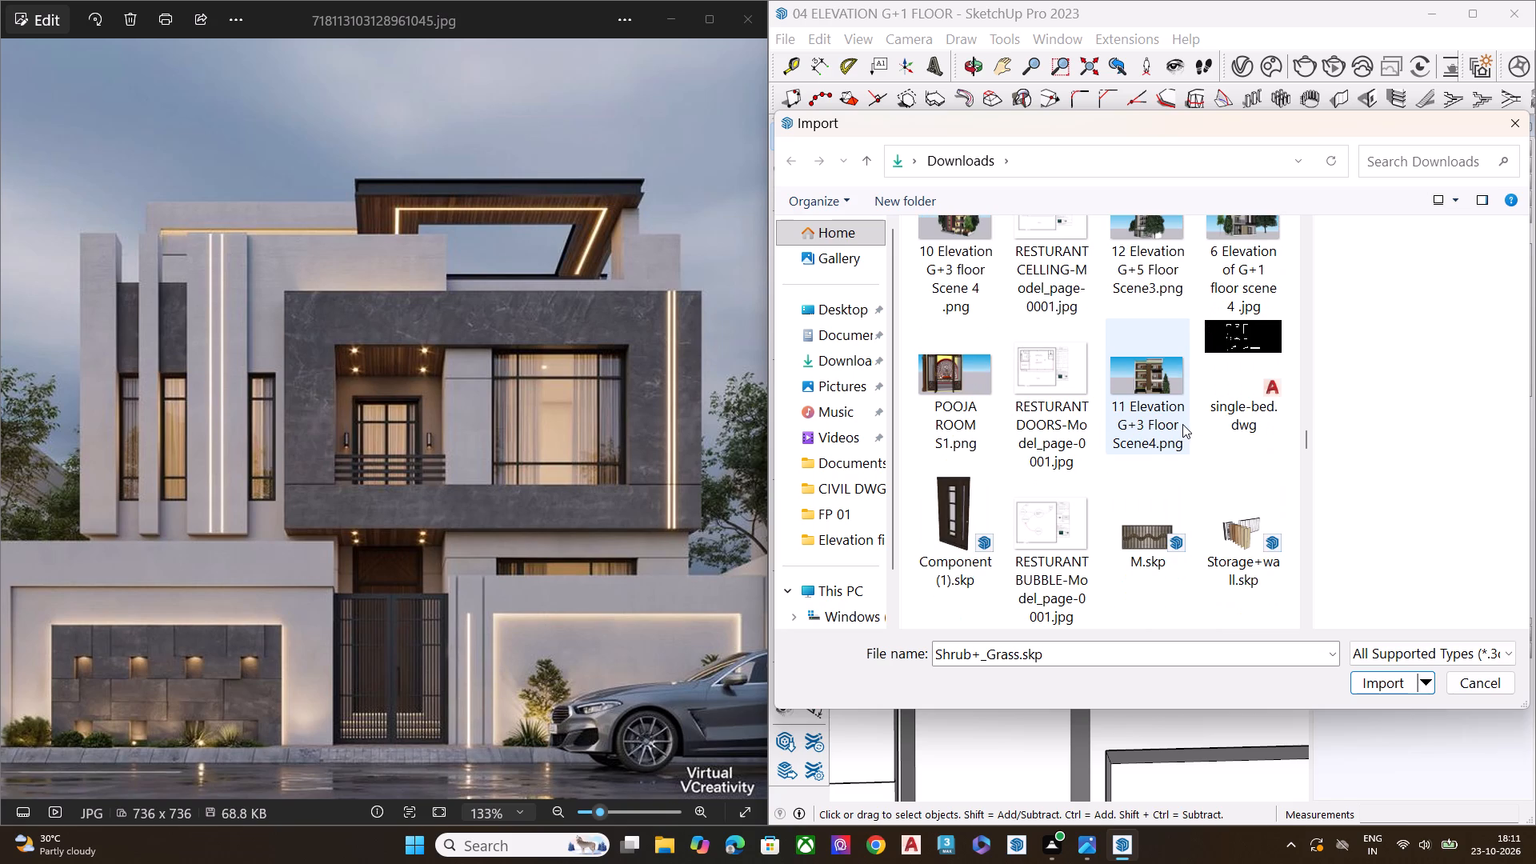
pyautogui.click(955, 505)
pyautogui.click(1365, 684)
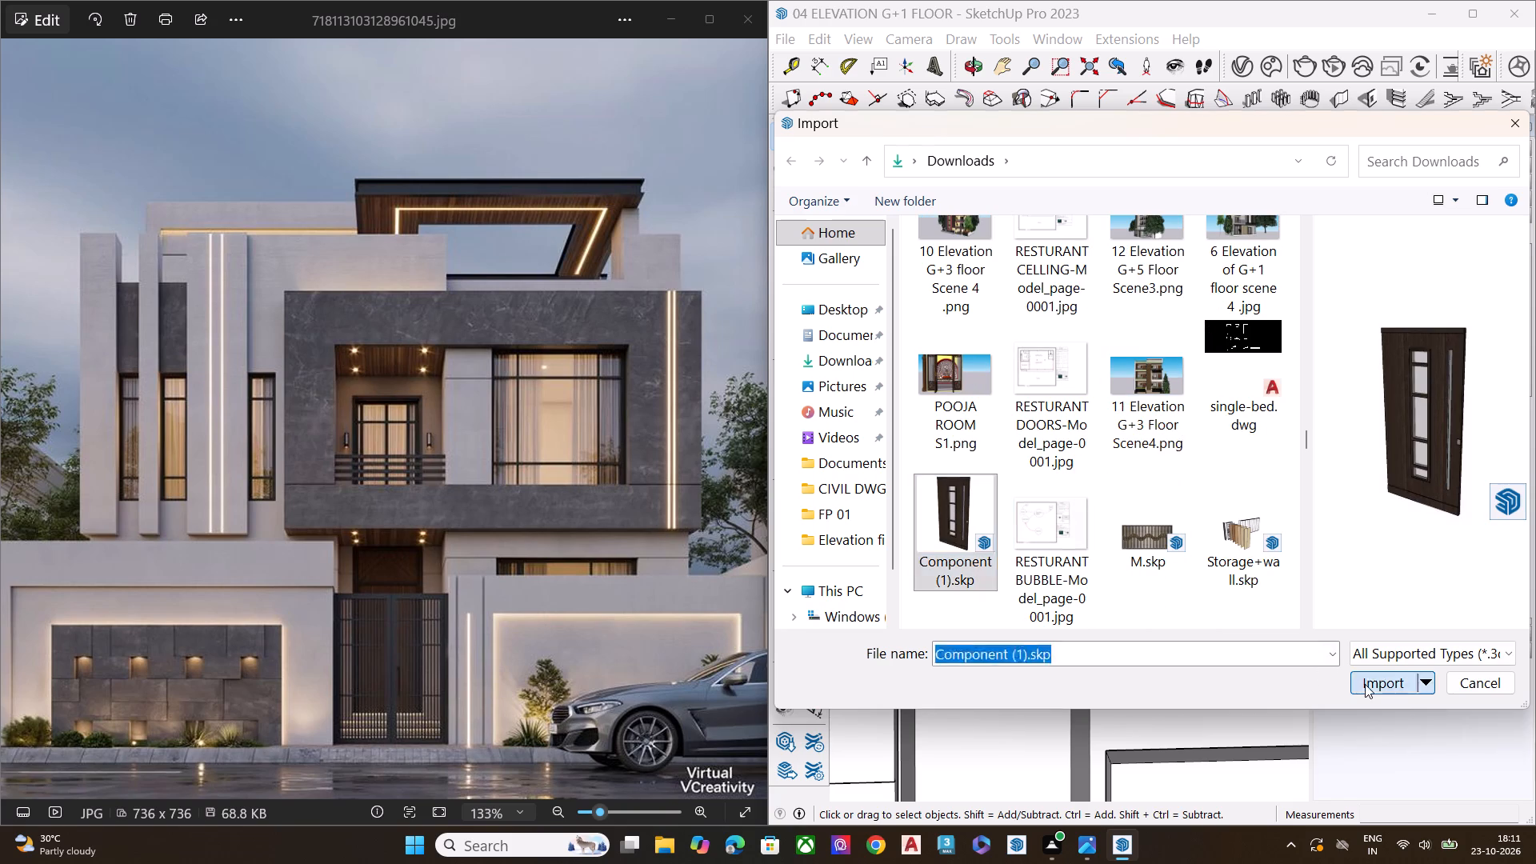
# Place the imported door on the floor of the upper-floor balcony recess, near its back wall.
pyautogui.scroll(1, 971, 552)
pyautogui.scroll(-1, 969, 552)
pyautogui.scroll(4, 969, 552)
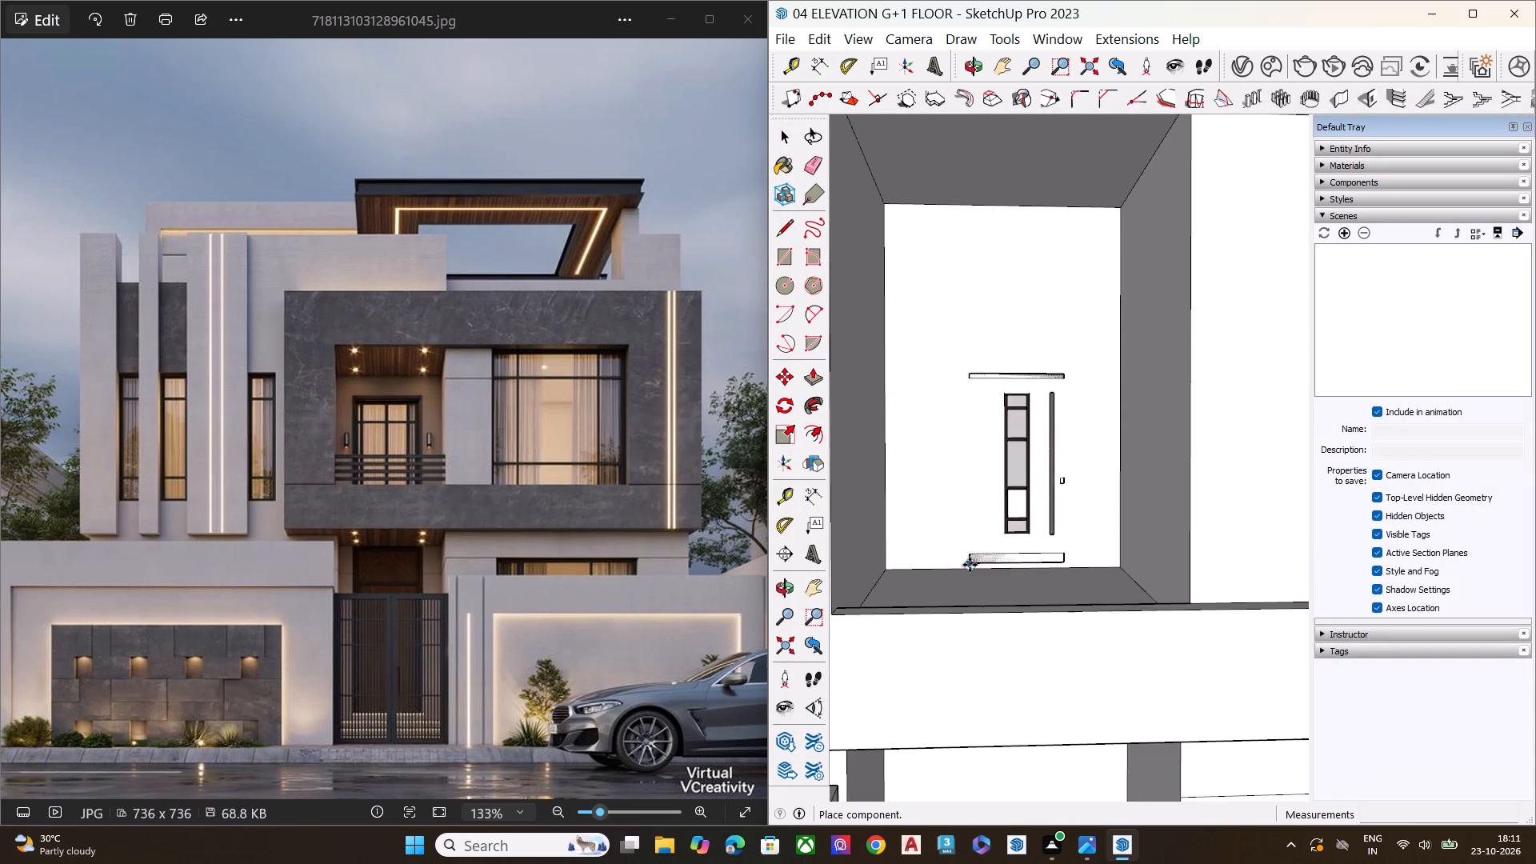
pyautogui.scroll(1, 970, 572)
pyautogui.moveTo(972, 579); pyautogui.dragTo(1028, 707, button='middle')
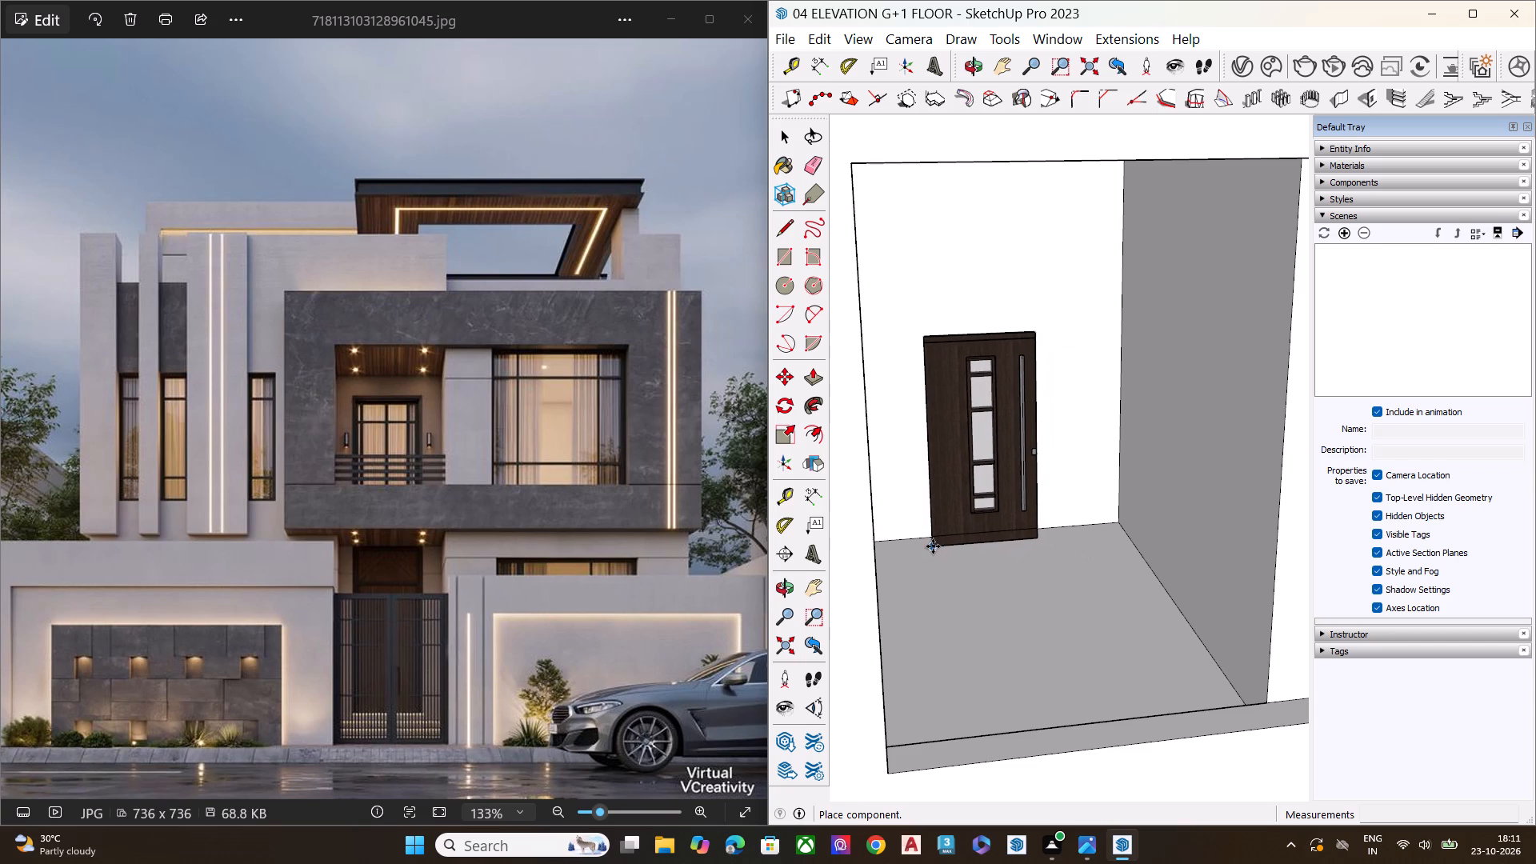
pyautogui.click(933, 546)
# Move the door by its bottom corner to the floor edge of the balcony recess's back wall.
pyautogui.scroll(7, 1036, 560)
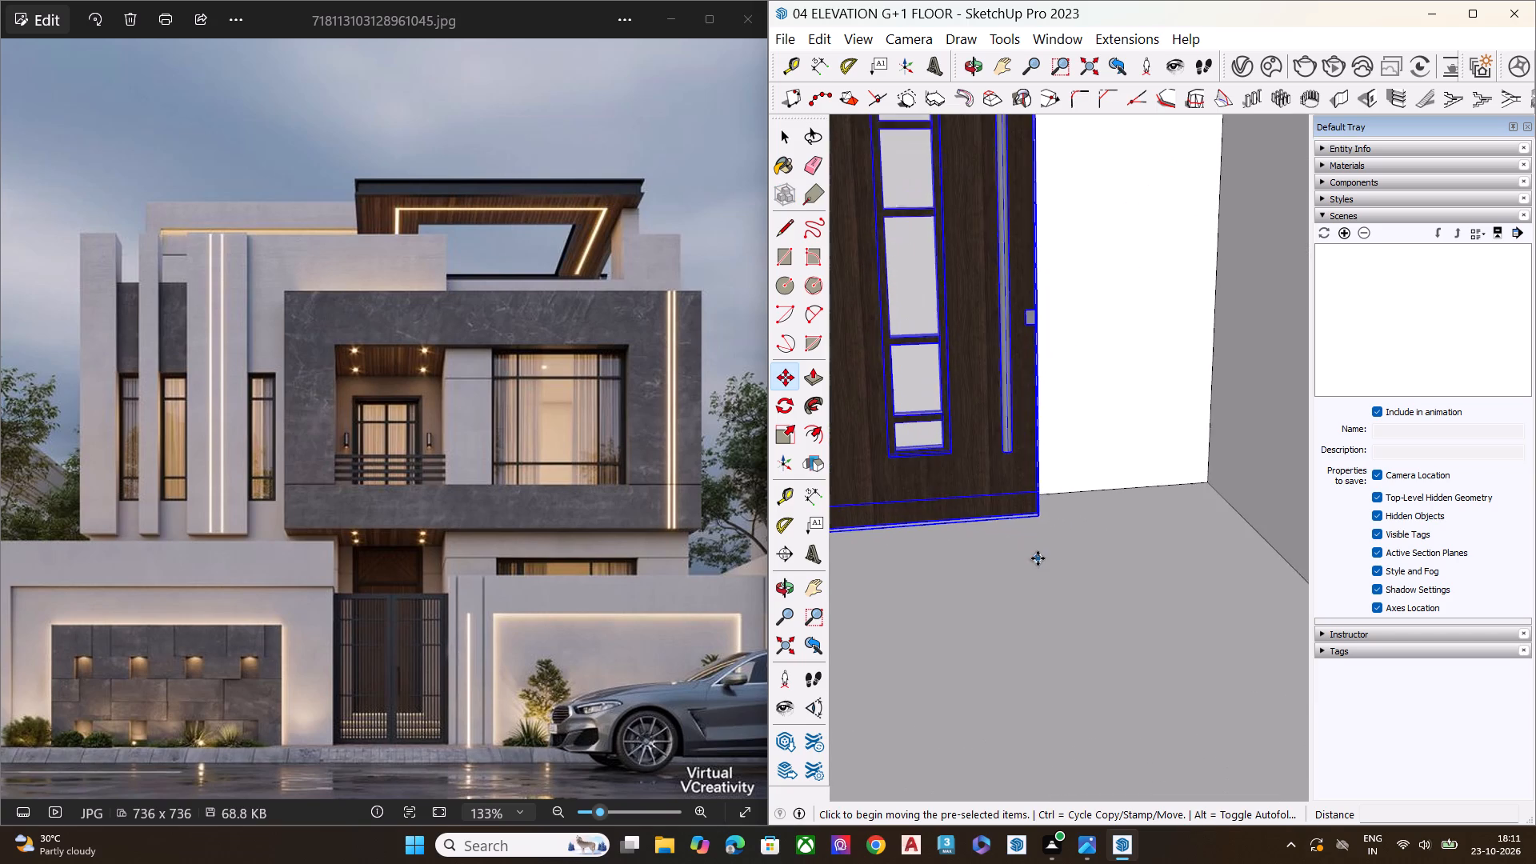
pyautogui.scroll(2, 1038, 558)
pyautogui.scroll(9, 911, 446)
pyautogui.moveTo(1122, 469); pyautogui.dragTo(814, 474, button='middle')
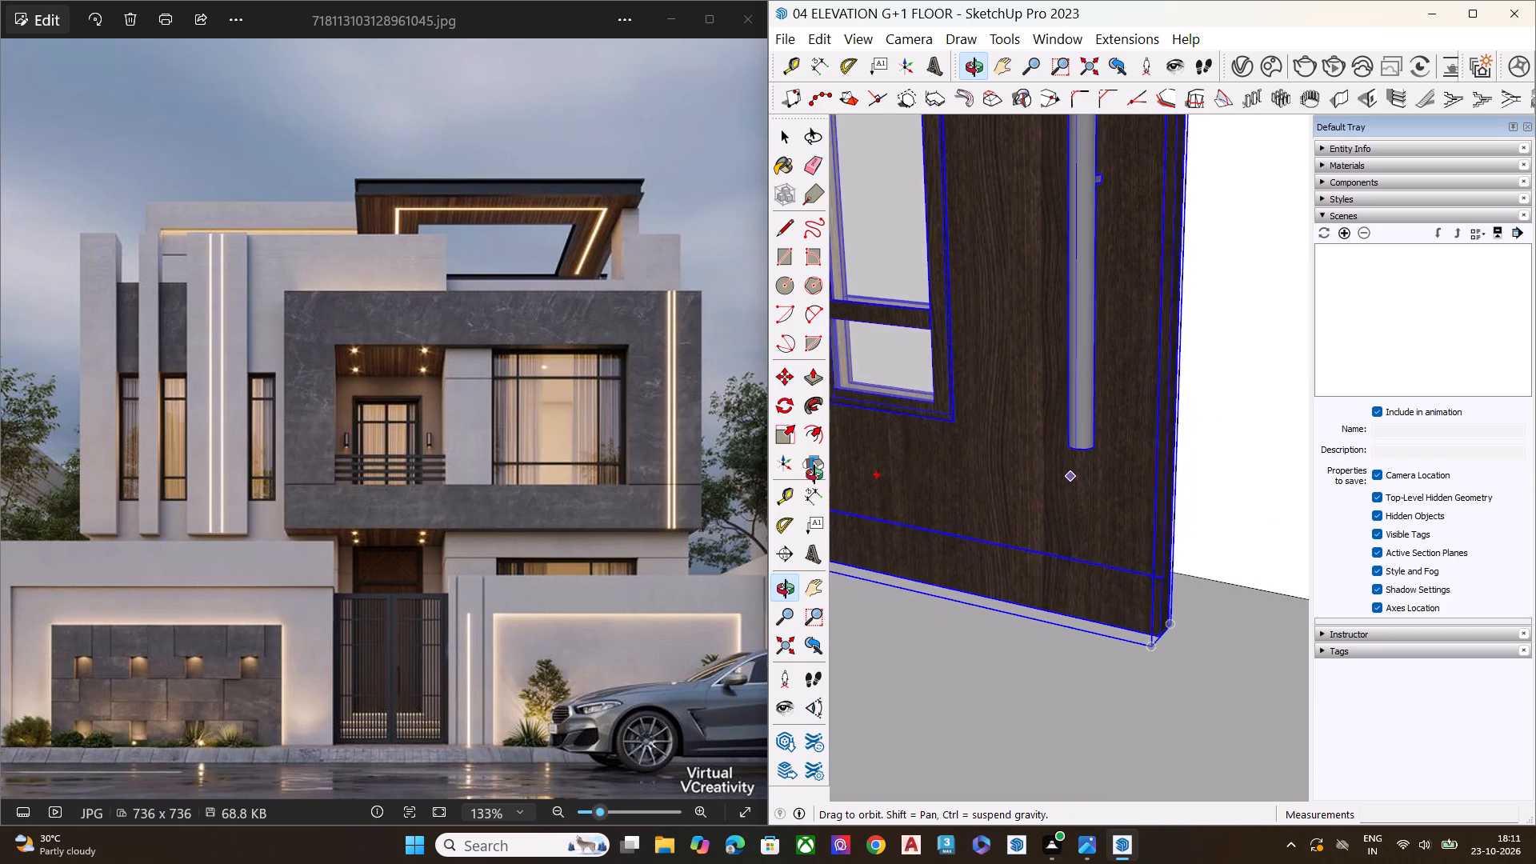
pyautogui.moveTo(814, 474); pyautogui.dragTo(750, 470, button='middle')
pyautogui.scroll(-5, 1050, 526)
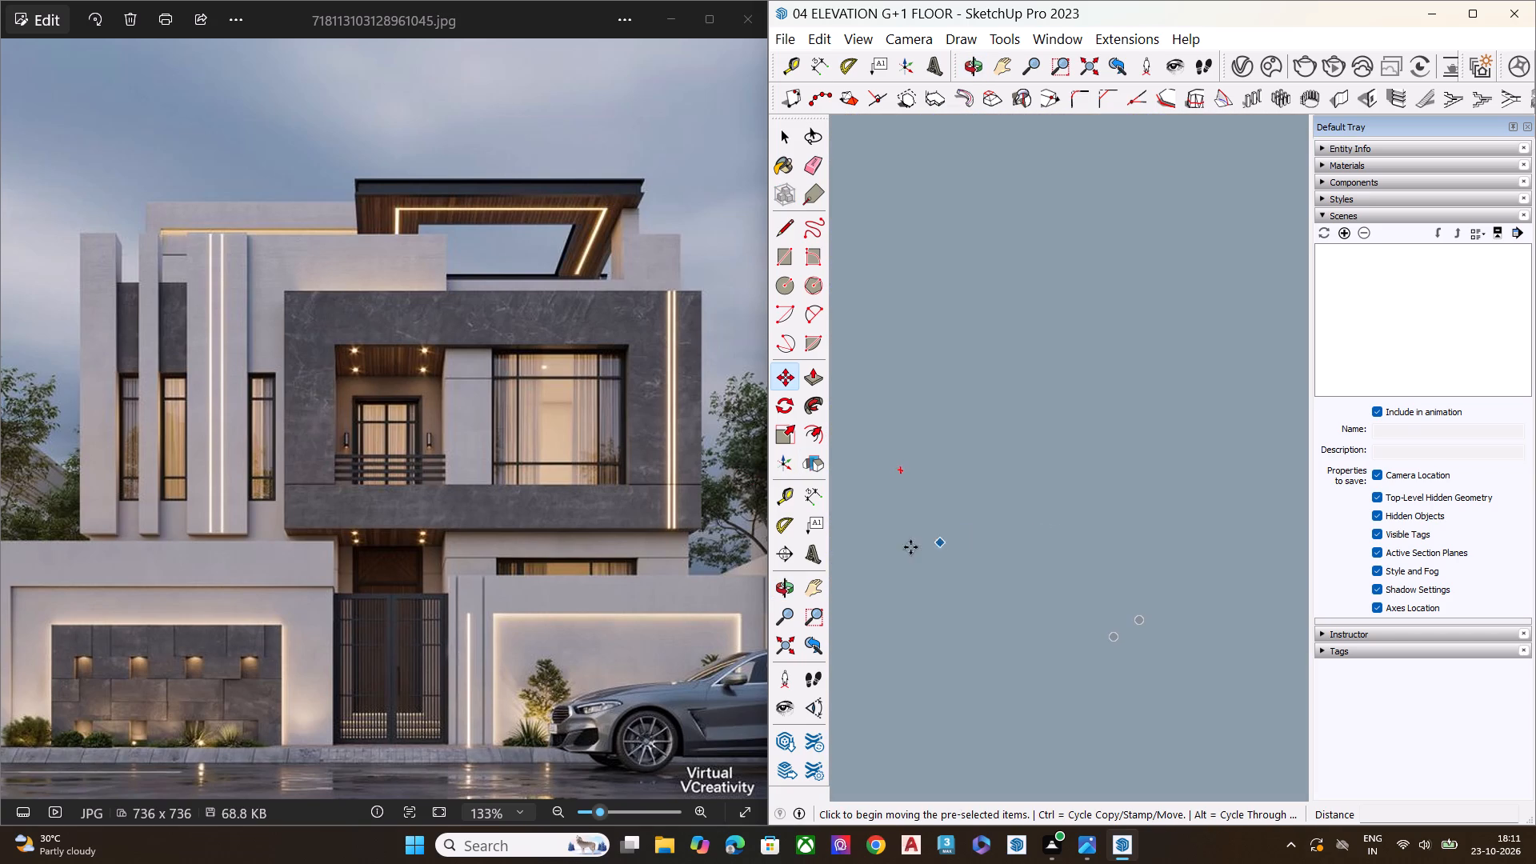
pyautogui.click(790, 650)
pyautogui.moveTo(1157, 582); pyautogui.dragTo(1426, 487, button='middle')
pyautogui.scroll(7, 1092, 464)
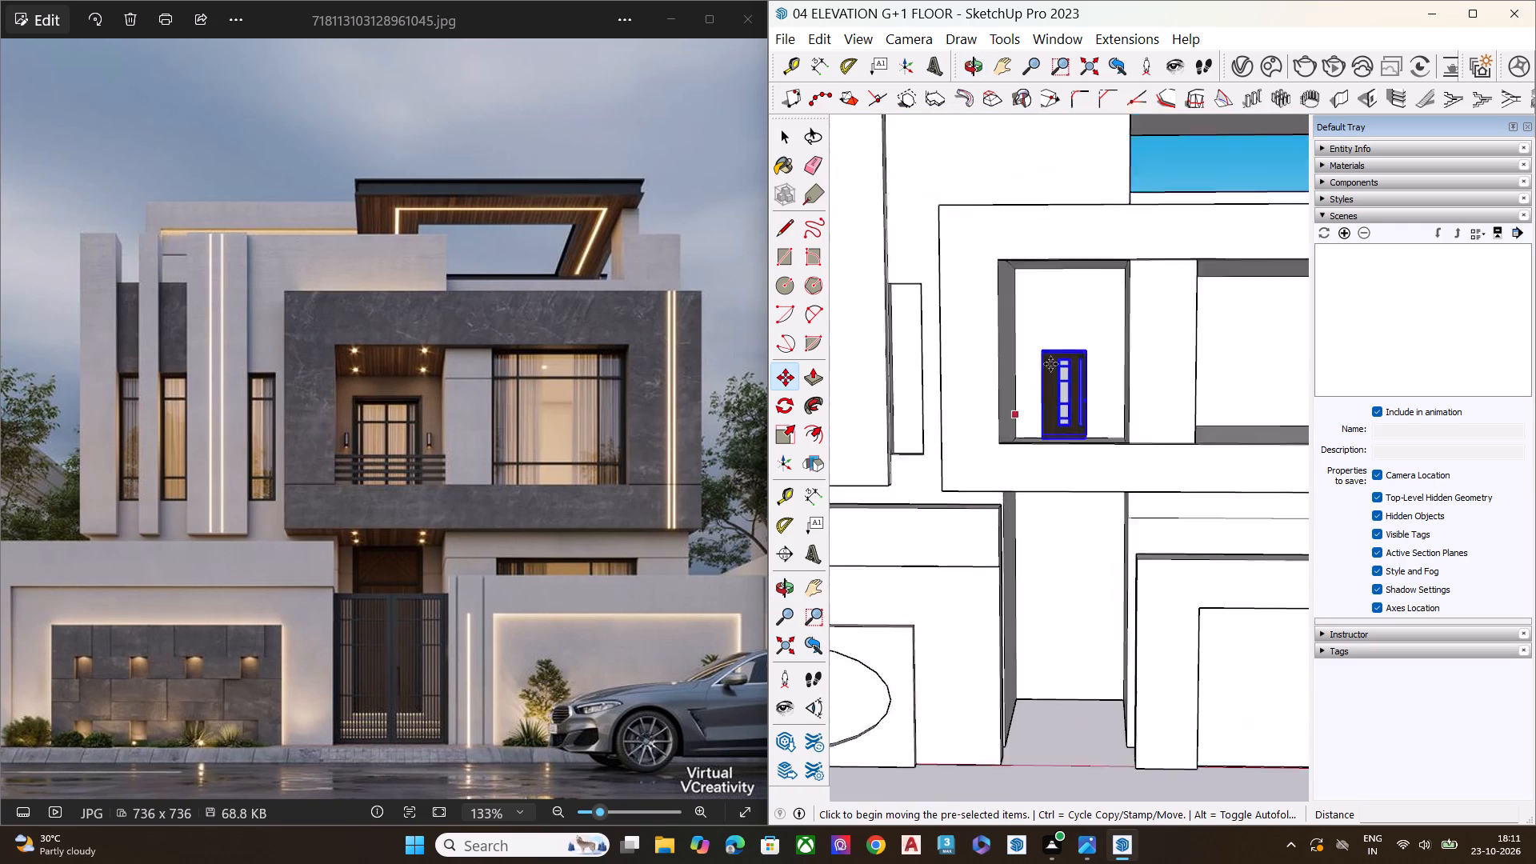
pyautogui.scroll(2, 1050, 364)
pyautogui.scroll(-1, 1081, 350)
pyautogui.scroll(3, 1082, 350)
pyautogui.scroll(-1, 1085, 353)
pyautogui.scroll(5, 1085, 354)
pyautogui.scroll(8, 1116, 465)
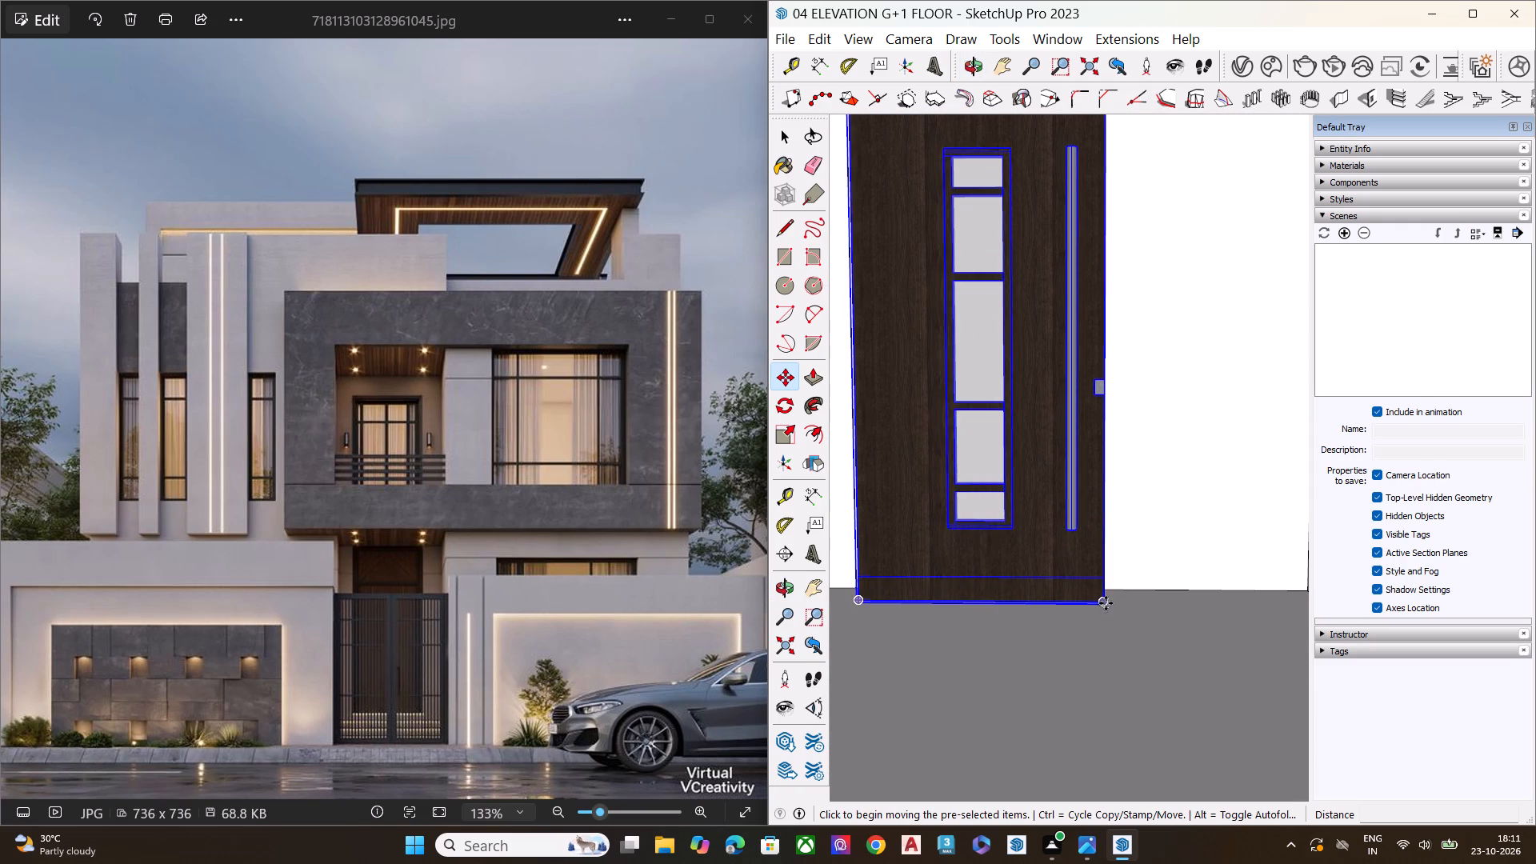
pyautogui.click(1104, 606)
pyautogui.click(1106, 591)
# Move the door by its rear bottom corner on the hinge side to the line where the balcony floor meets the back wall.
pyautogui.scroll(-4, 1160, 525)
pyautogui.moveTo(1150, 530); pyautogui.dragTo(1187, 483, button='middle')
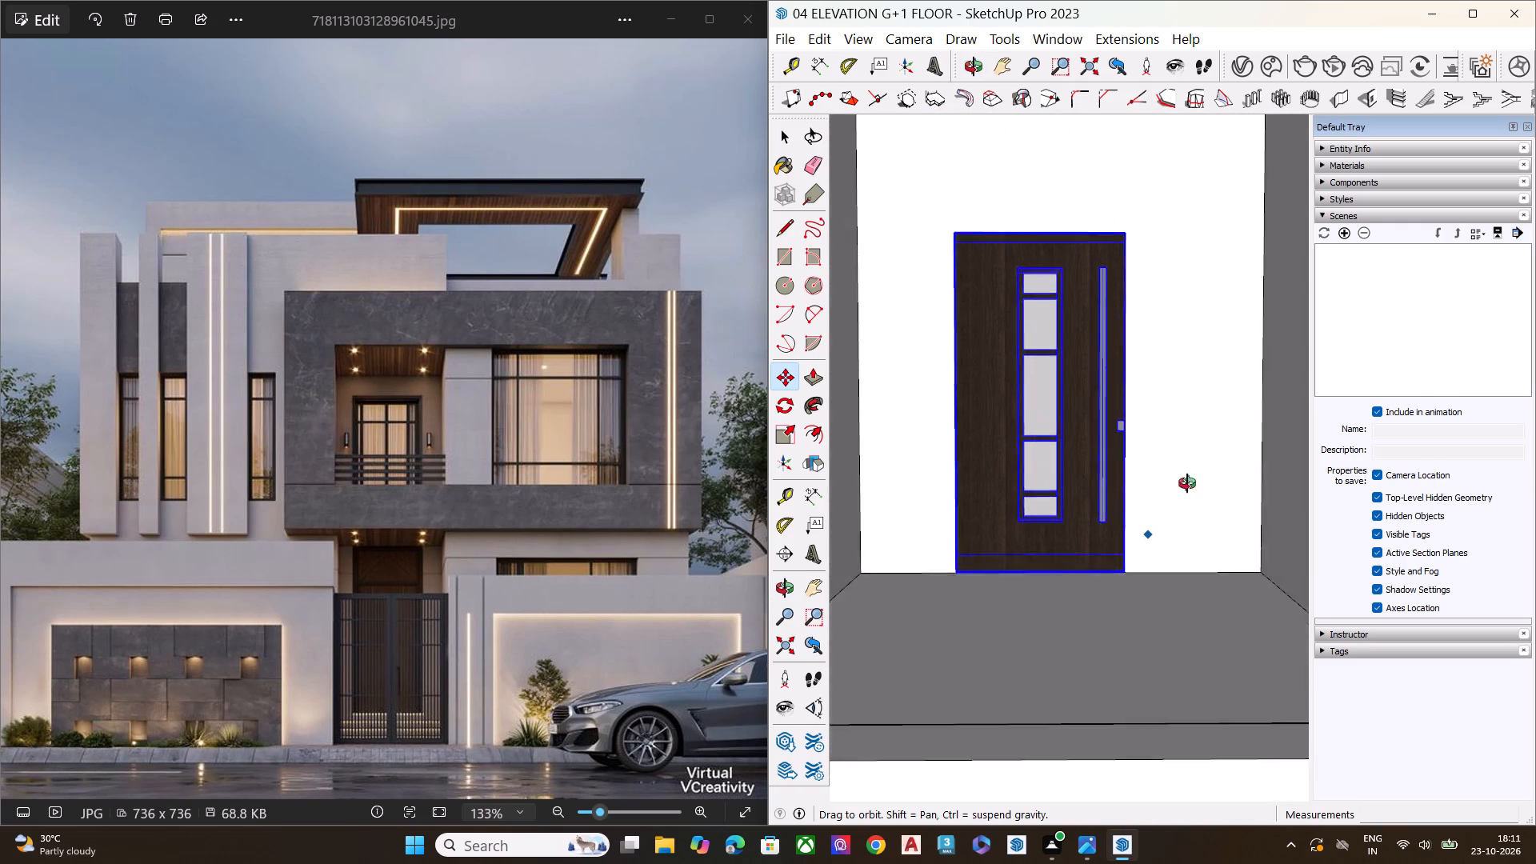
pyautogui.moveTo(1187, 483); pyautogui.dragTo(1273, 512, button='middle')
pyautogui.scroll(4, 1091, 526)
pyautogui.scroll(-2, 1017, 553)
pyautogui.scroll(3, 1015, 555)
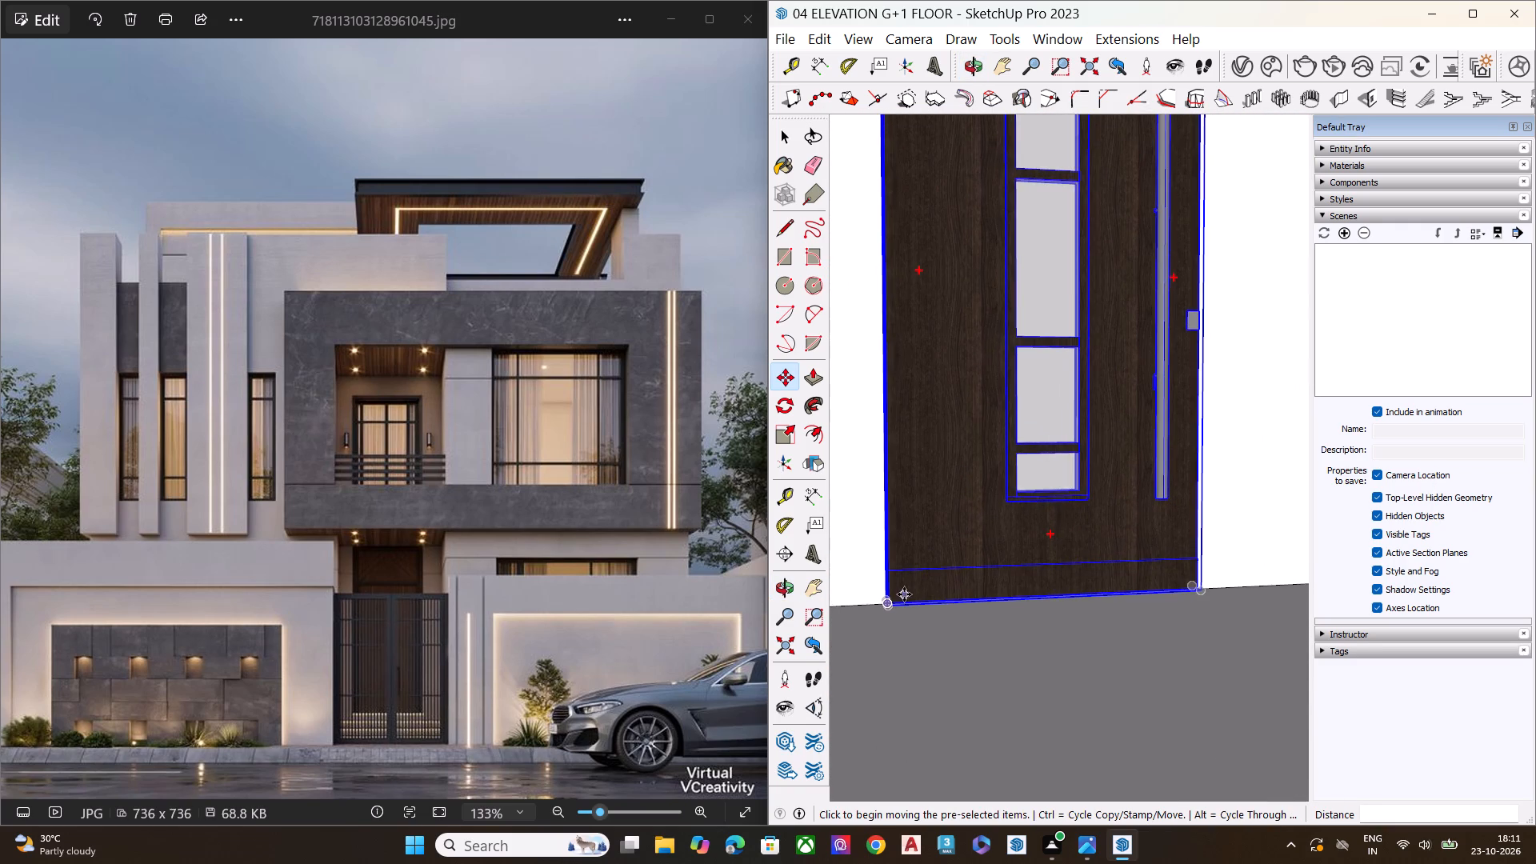
pyautogui.middleClick(904, 594)
pyautogui.scroll(8, 904, 594)
pyautogui.scroll(10, 883, 478)
pyautogui.moveTo(959, 492); pyautogui.dragTo(1134, 486, button='middle')
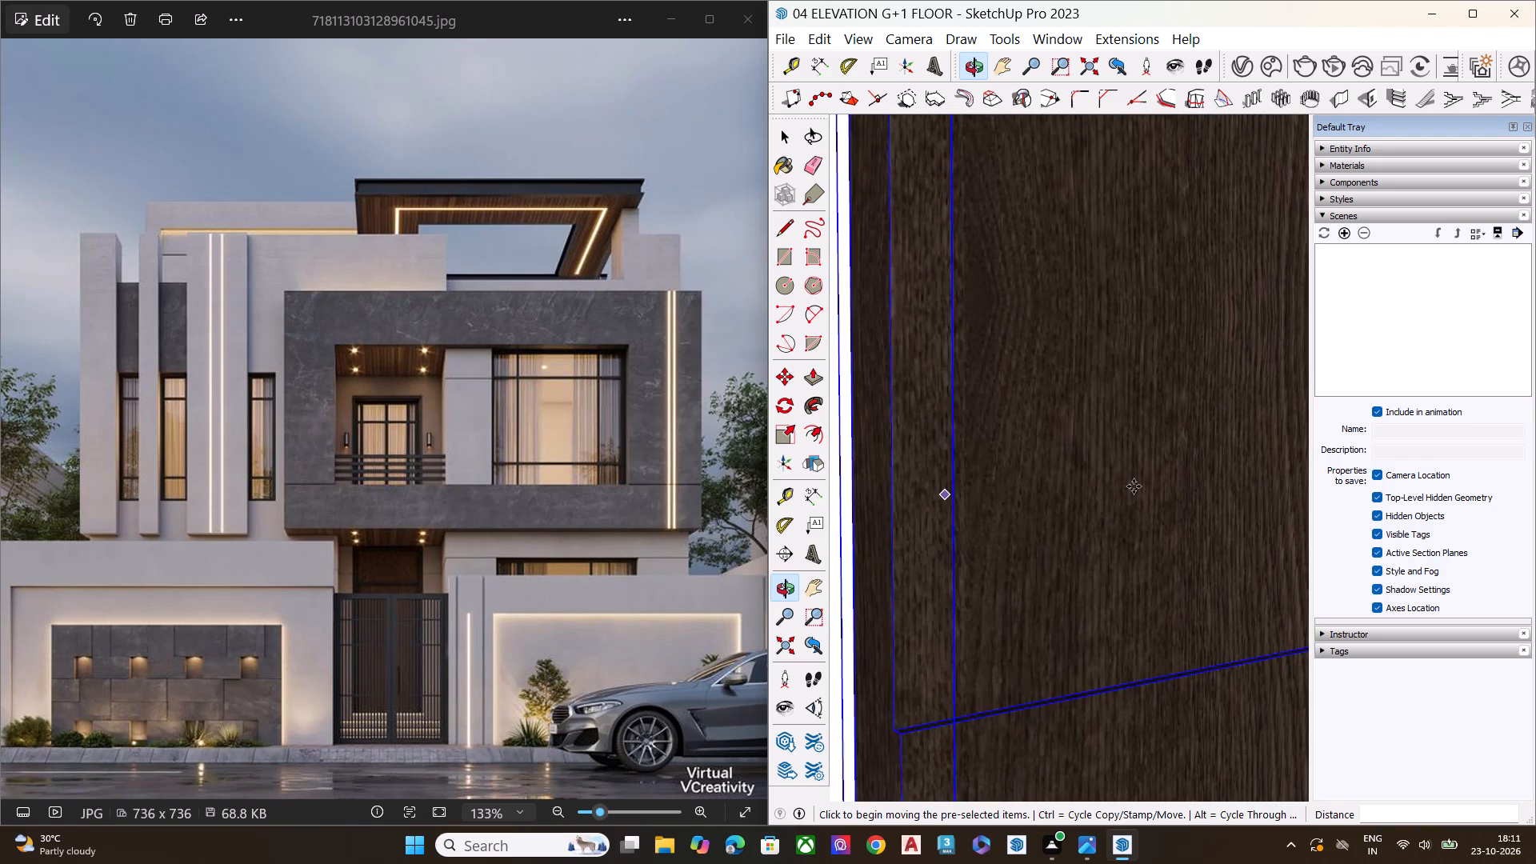
pyautogui.scroll(-3, 1040, 458)
pyautogui.moveTo(1001, 499); pyautogui.dragTo(930, 508, button='middle')
pyautogui.scroll(-6, 920, 471)
pyautogui.moveTo(938, 505); pyautogui.dragTo(930, 514, button='middle')
pyautogui.scroll(4, 899, 704)
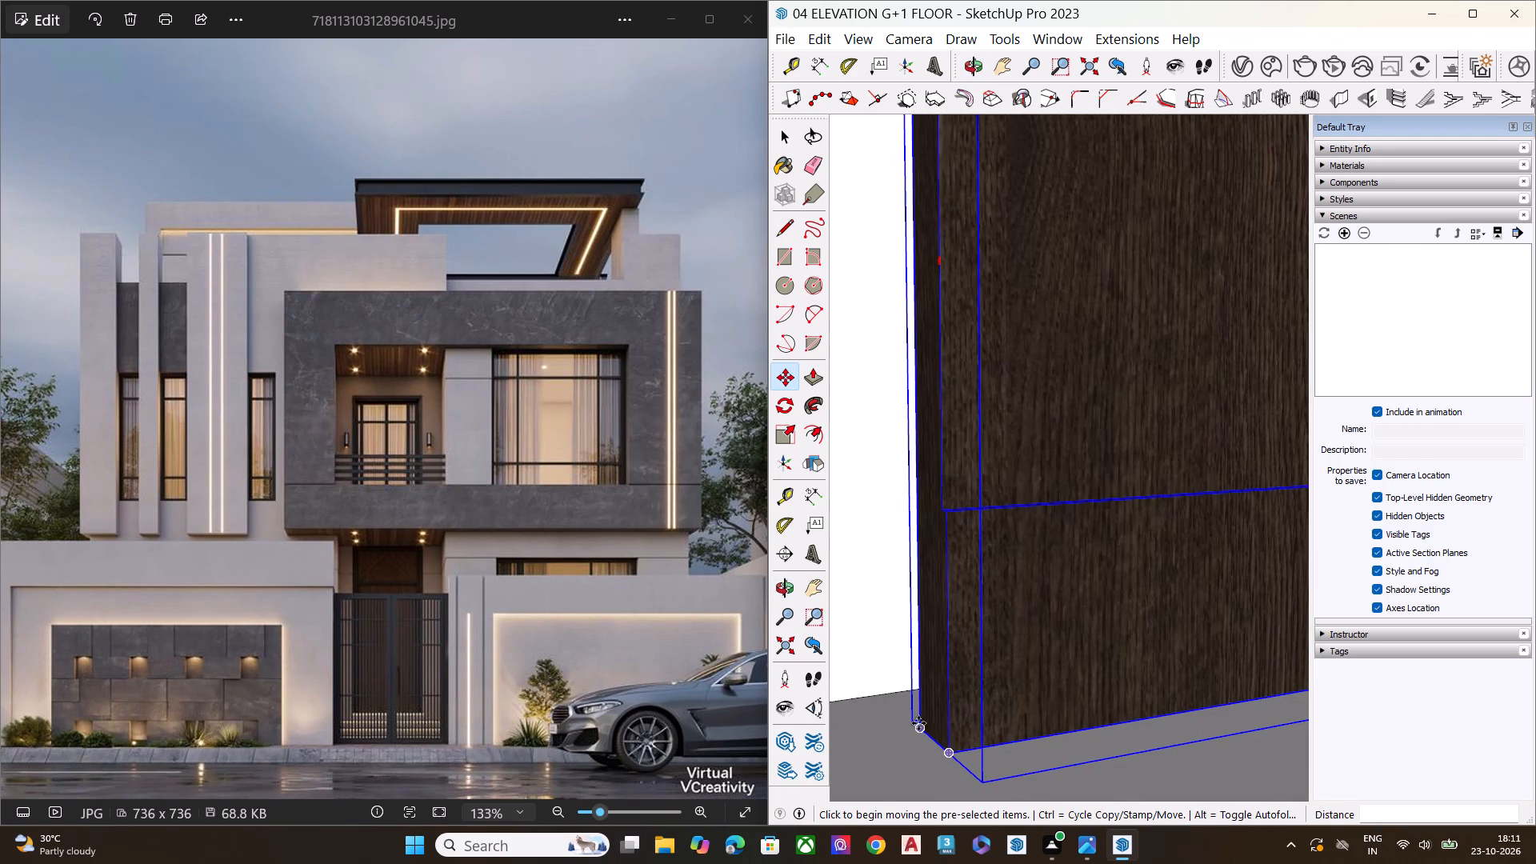
pyautogui.click(918, 723)
pyautogui.click(881, 691)
# Move the door vertically about 11/16" along the blue axis so its base sits at balcony floor level.
pyautogui.moveTo(936, 699); pyautogui.dragTo(935, 549, button='middle')
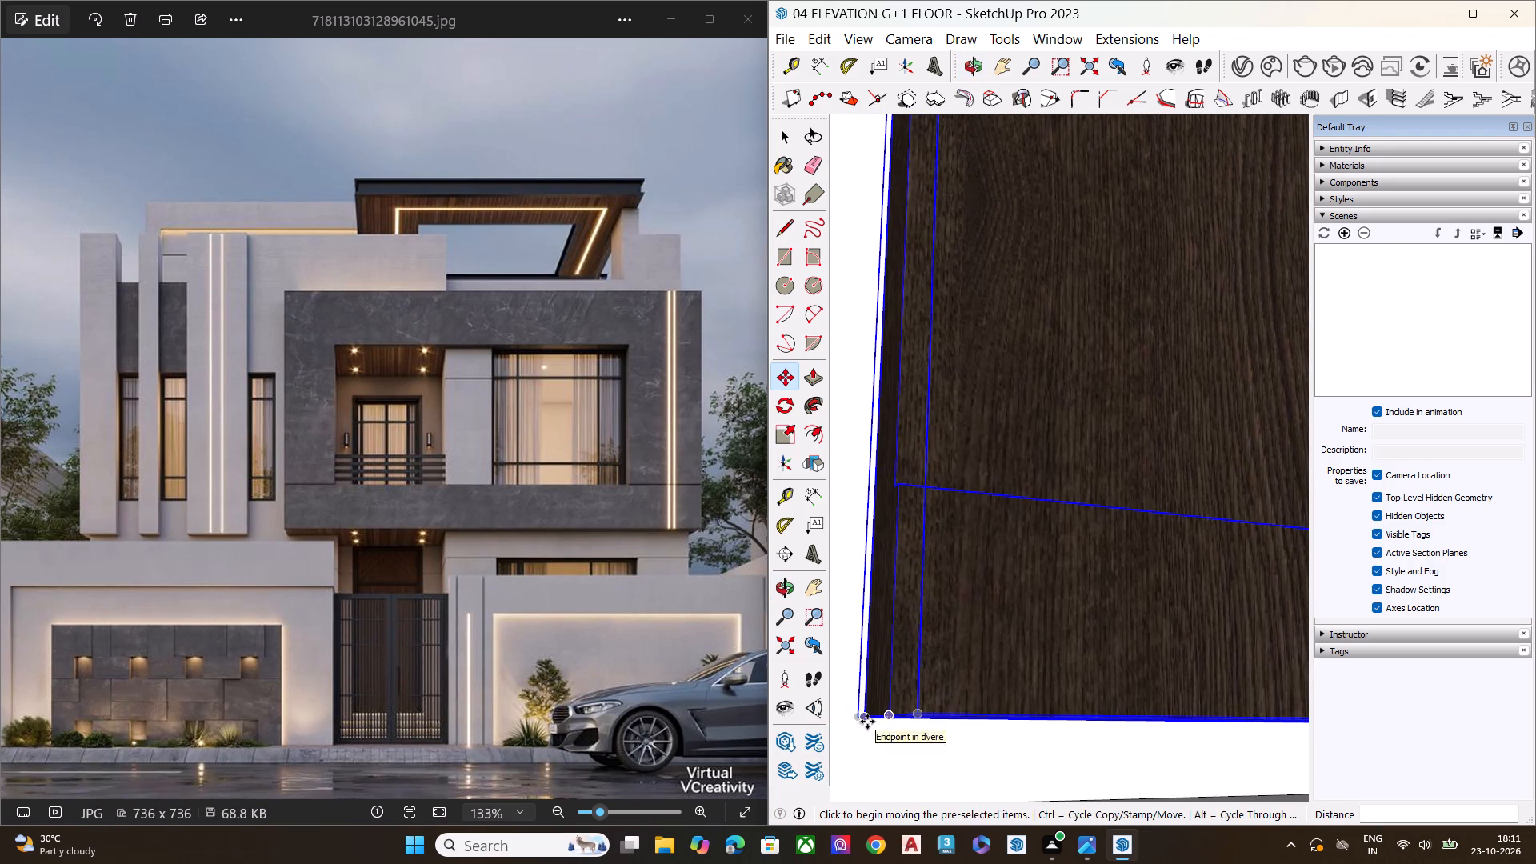
pyautogui.click(867, 722)
pyautogui.scroll(-6, 895, 598)
pyautogui.scroll(1, 895, 598)
pyautogui.scroll(-3, 895, 597)
pyautogui.moveTo(961, 638); pyautogui.dragTo(914, 750, button='middle')
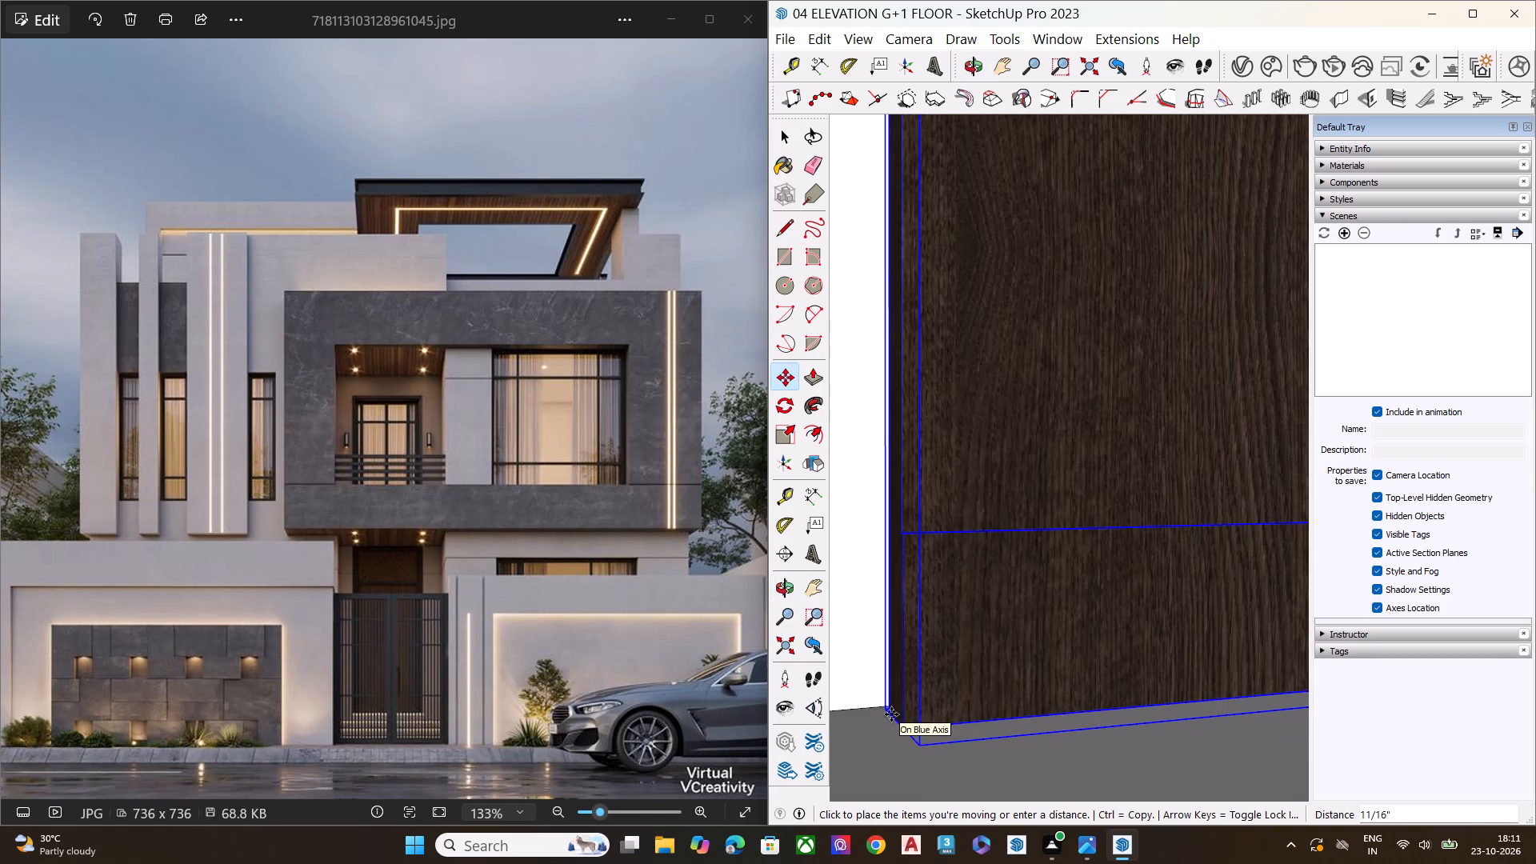
pyautogui.click(891, 714)
# Move the door by its rear bottom corner on the handle side to the edge between the balcony floor and back wall.
pyautogui.moveTo(962, 720); pyautogui.dragTo(838, 511, button='middle')
pyautogui.scroll(-7, 852, 535)
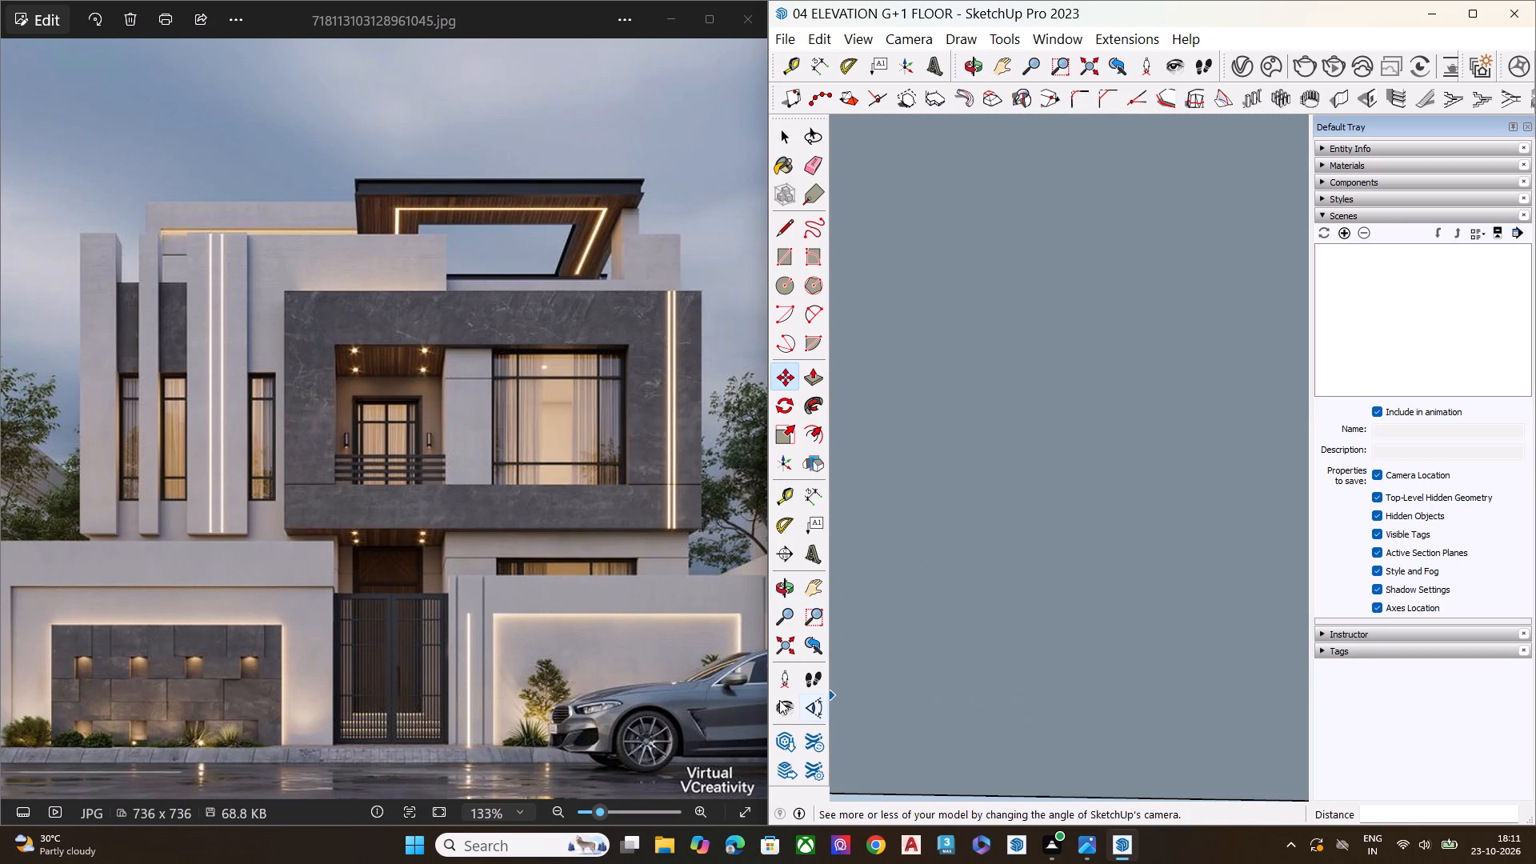
pyautogui.click(790, 642)
pyautogui.moveTo(1082, 621); pyautogui.dragTo(786, 863, button='middle')
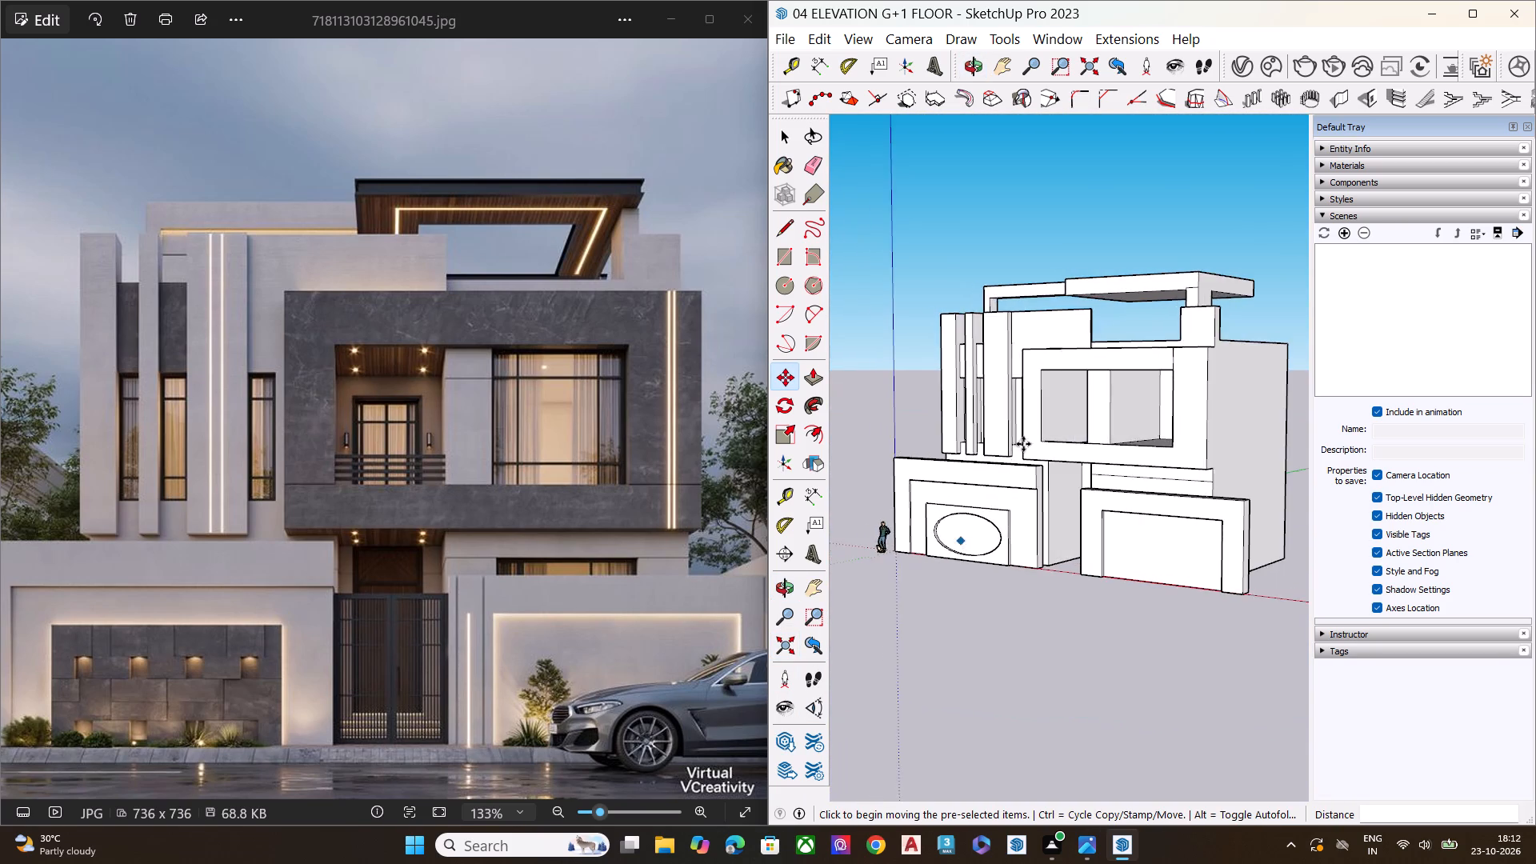
pyautogui.scroll(4, 1058, 390)
pyautogui.scroll(-1, 1064, 370)
pyautogui.scroll(1, 1064, 370)
pyautogui.scroll(-1, 1064, 370)
pyautogui.scroll(1, 1064, 370)
pyautogui.scroll(-1, 1064, 370)
pyautogui.scroll(12, 1064, 370)
pyautogui.moveTo(1106, 481); pyautogui.dragTo(1354, 515, button='middle')
pyautogui.scroll(6, 1354, 515)
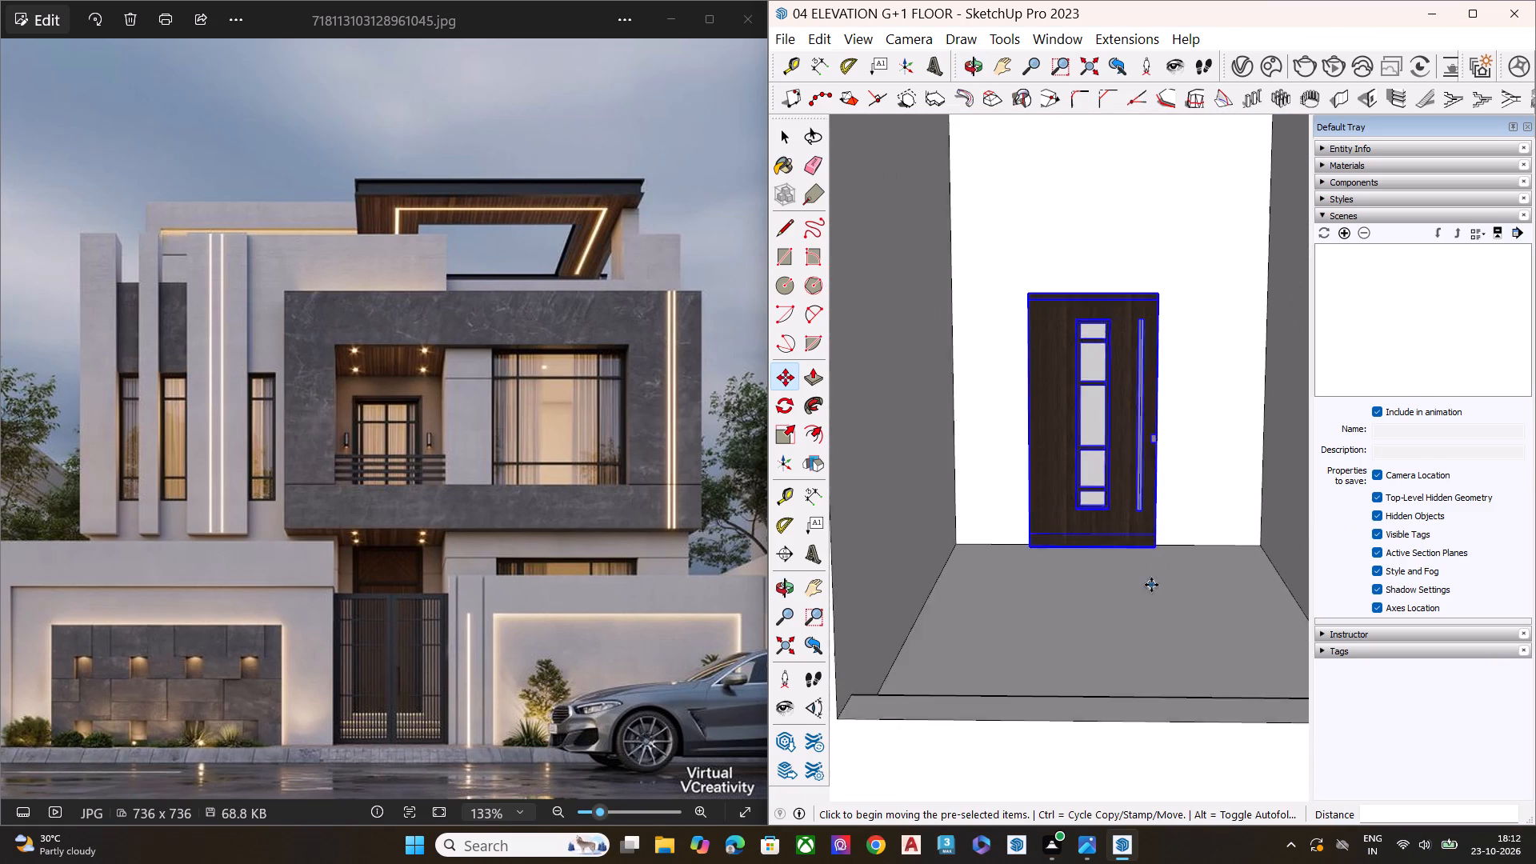
pyautogui.scroll(2, 1151, 585)
pyautogui.press('space')
pyautogui.moveTo(1163, 548); pyautogui.dragTo(1113, 512, button='middle')
pyautogui.scroll(6, 1119, 518)
pyautogui.scroll(-2, 1141, 531)
pyautogui.scroll(5, 1139, 534)
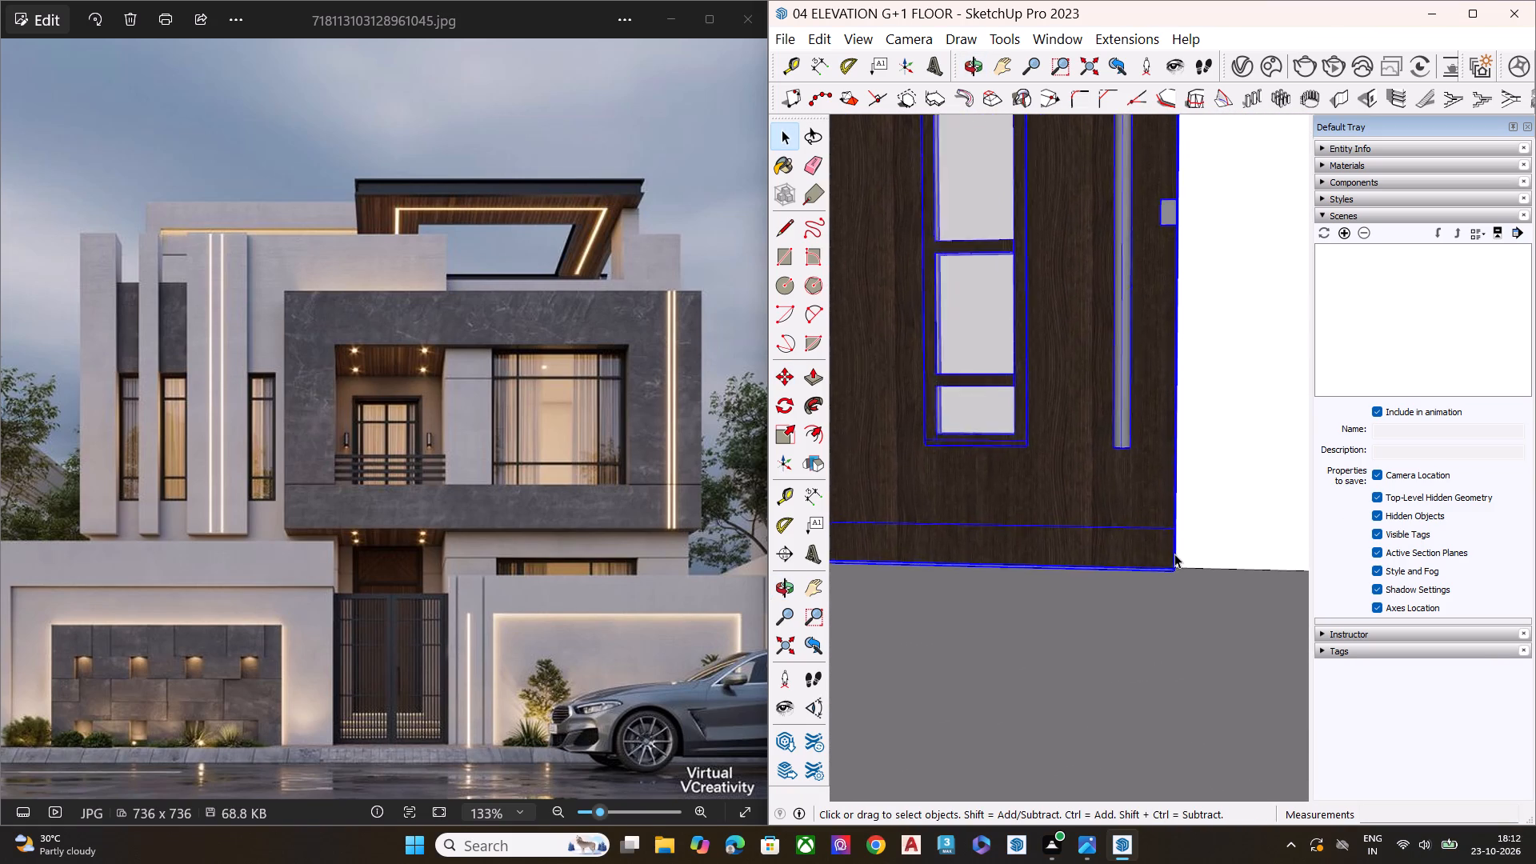
pyautogui.scroll(5, 1174, 554)
pyautogui.press('k')
pyautogui.moveTo(1182, 582); pyautogui.dragTo(1047, 631, button='middle')
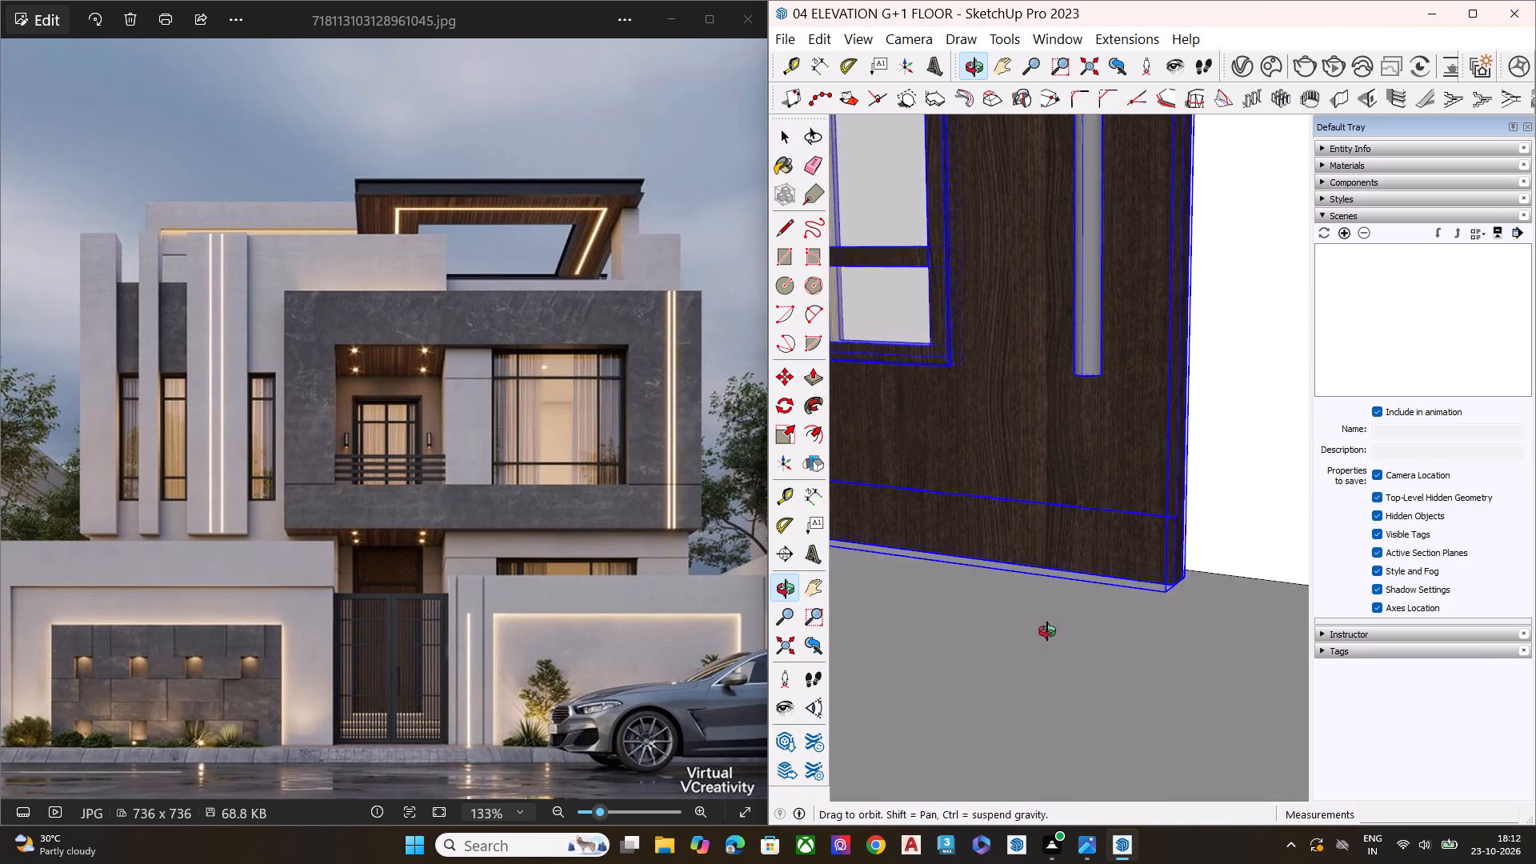
pyautogui.moveTo(1047, 631); pyautogui.dragTo(999, 639, button='middle')
pyautogui.scroll(3, 1068, 624)
pyautogui.press('m')
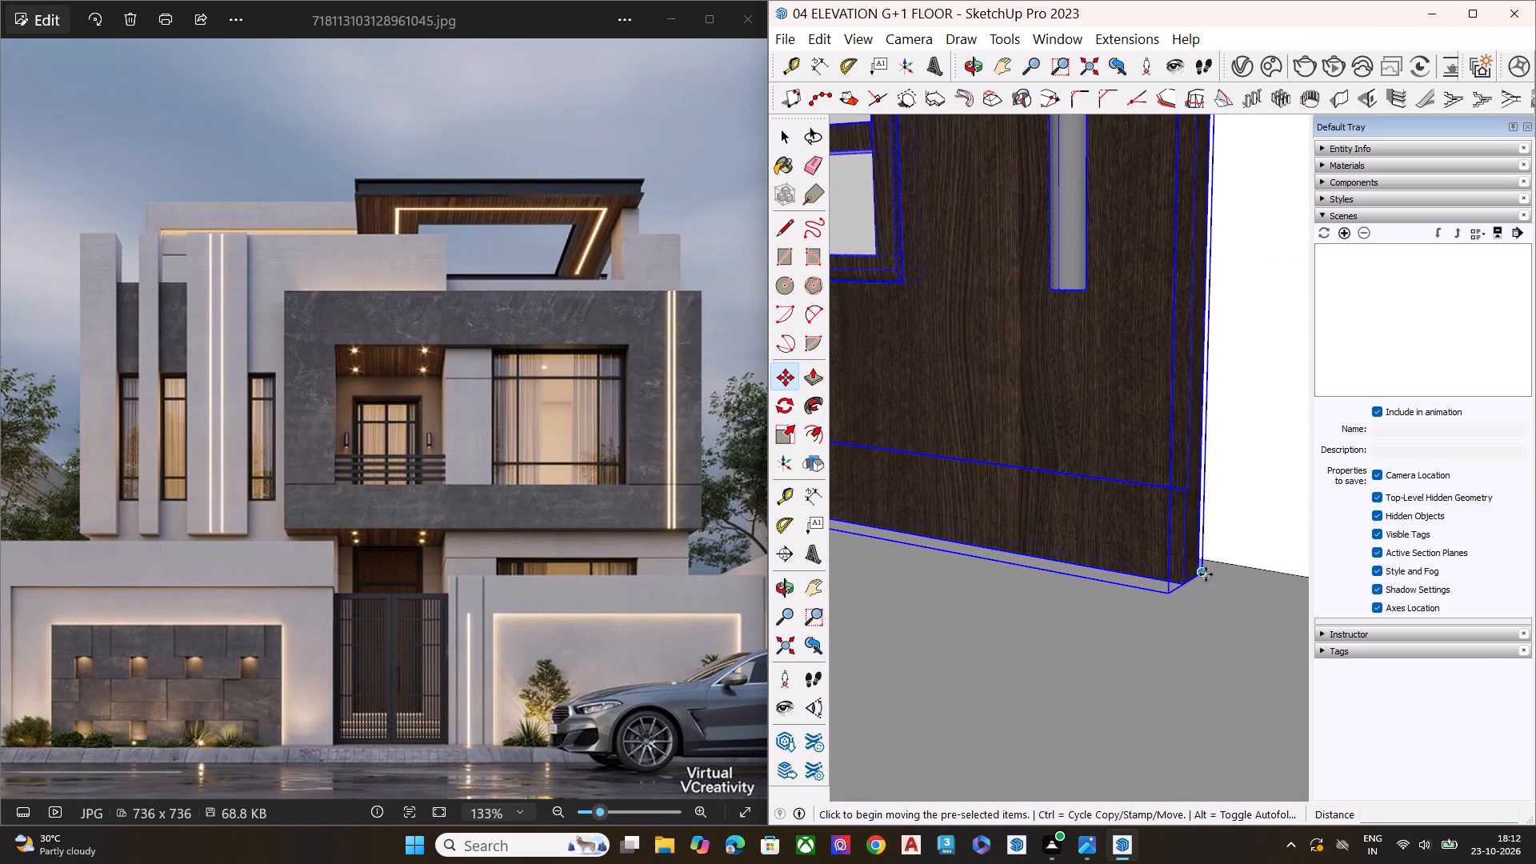
pyautogui.click(1199, 577)
pyautogui.click(1225, 562)
pyautogui.scroll(-2, 1213, 587)
pyautogui.scroll(1, 1211, 595)
pyautogui.scroll(-3, 1210, 598)
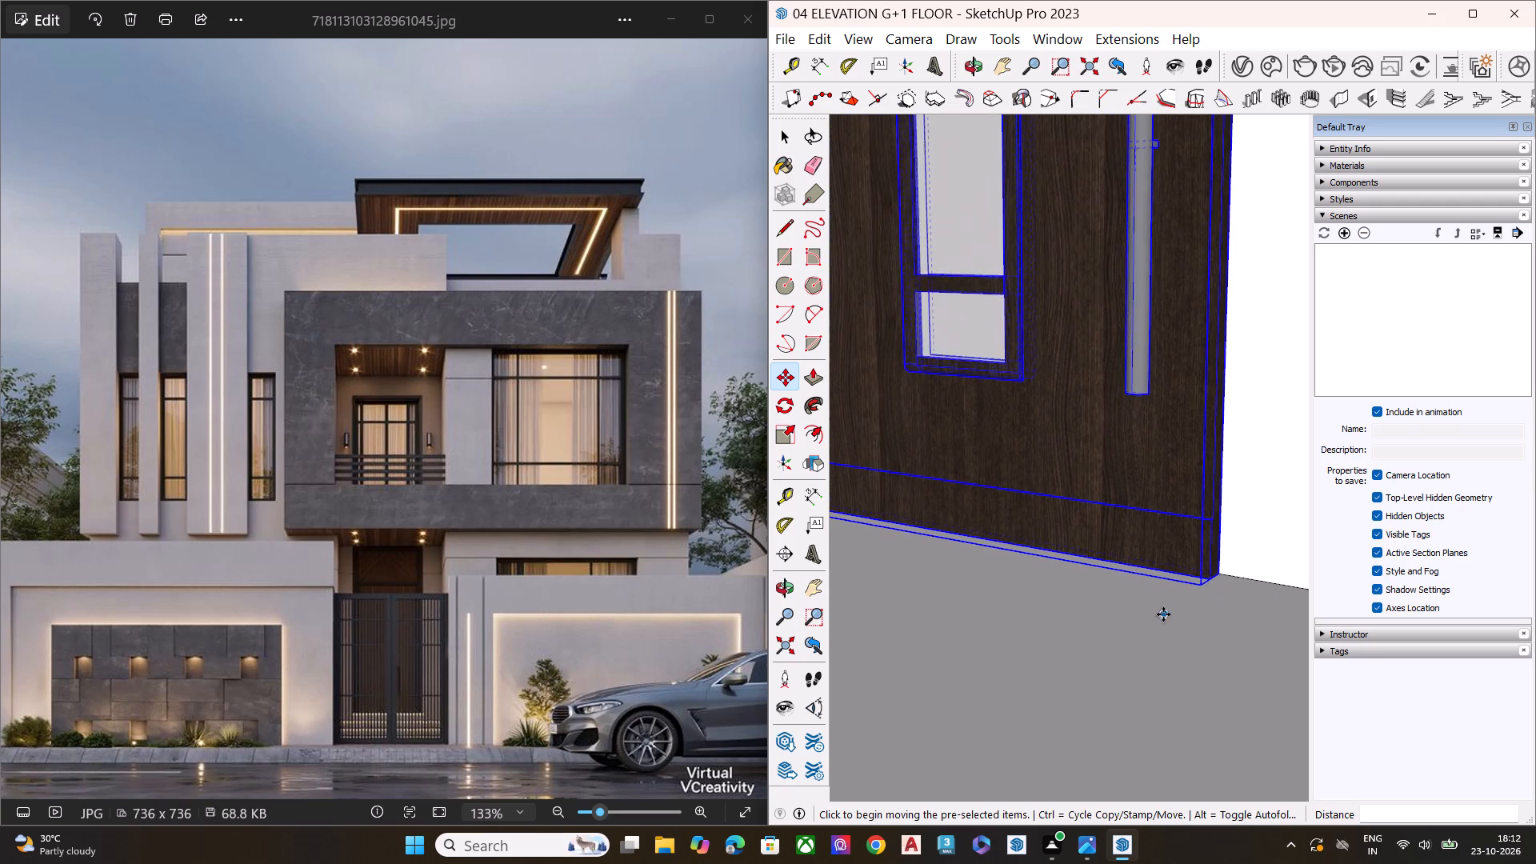
pyautogui.moveTo(1178, 599); pyautogui.dragTo(1329, 545, button='middle')
pyautogui.press('space')
pyautogui.scroll(-8, 1221, 552)
pyautogui.scroll(3, 1221, 545)
pyautogui.scroll(-8, 1224, 546)
pyautogui.moveTo(1150, 558); pyautogui.dragTo(1158, 554, button='middle')
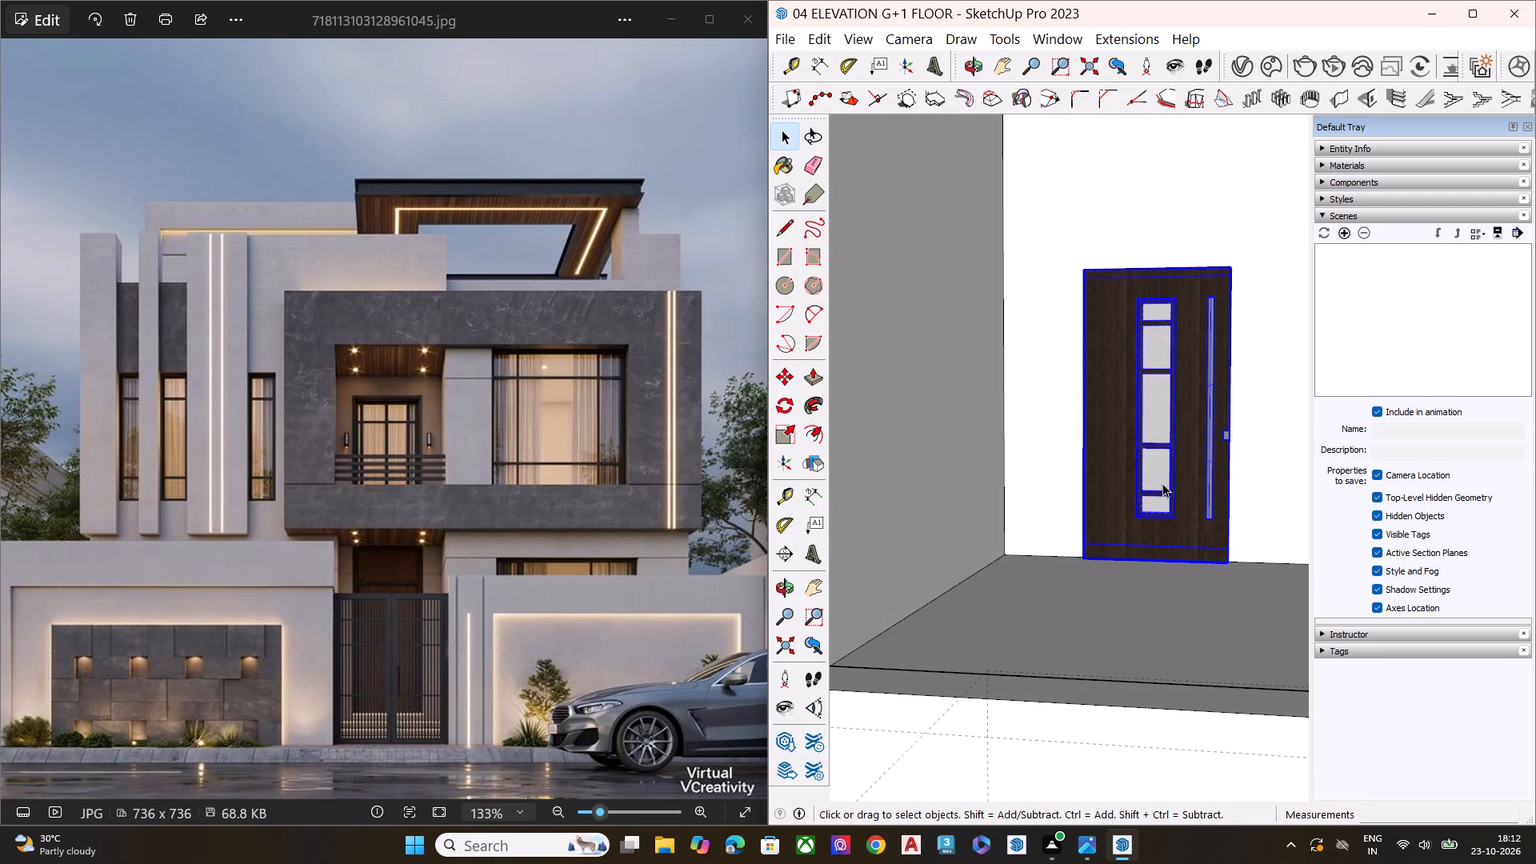
# Scale the balcony door's height upward along the blue axis by a factor of about 1.50.
pyautogui.click(1178, 402)
pyautogui.press('s')
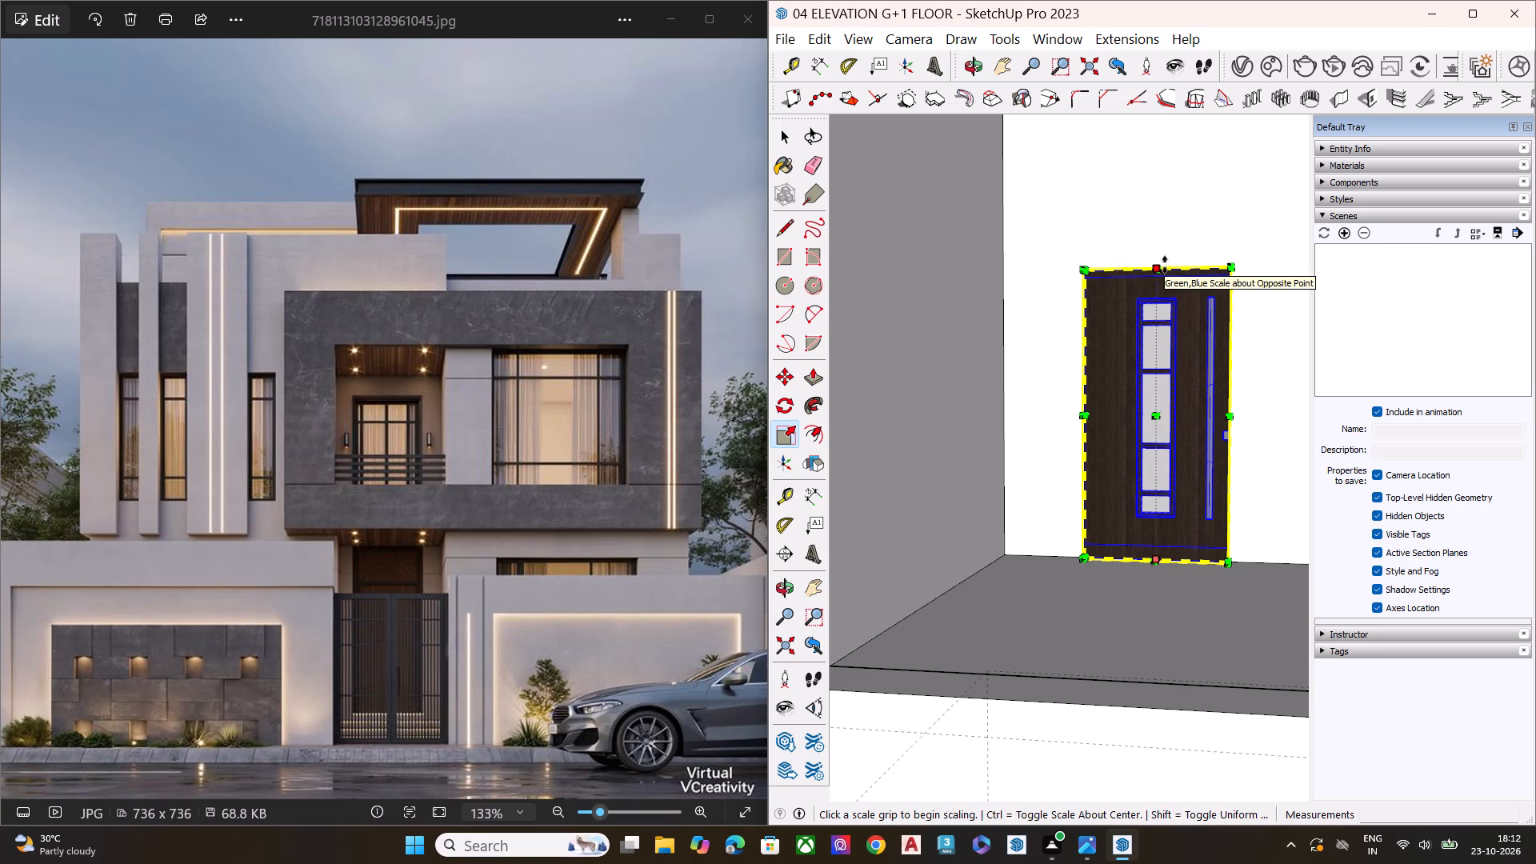
pyautogui.click(1165, 265)
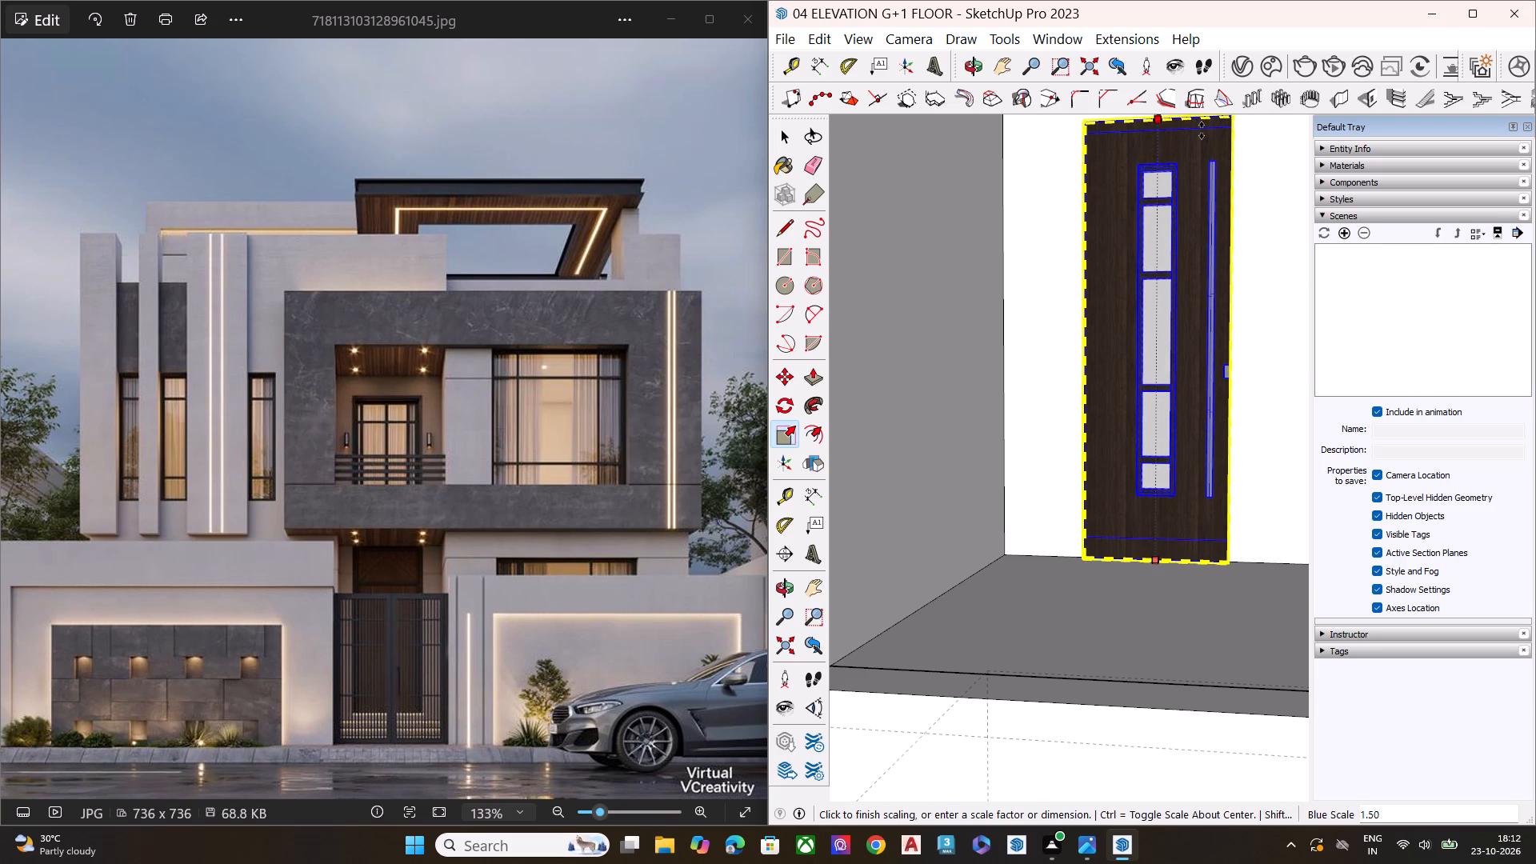
pyautogui.click(1214, 145)
pyautogui.scroll(-3, 1145, 398)
pyautogui.scroll(1, 1162, 405)
pyautogui.scroll(-4, 1185, 410)
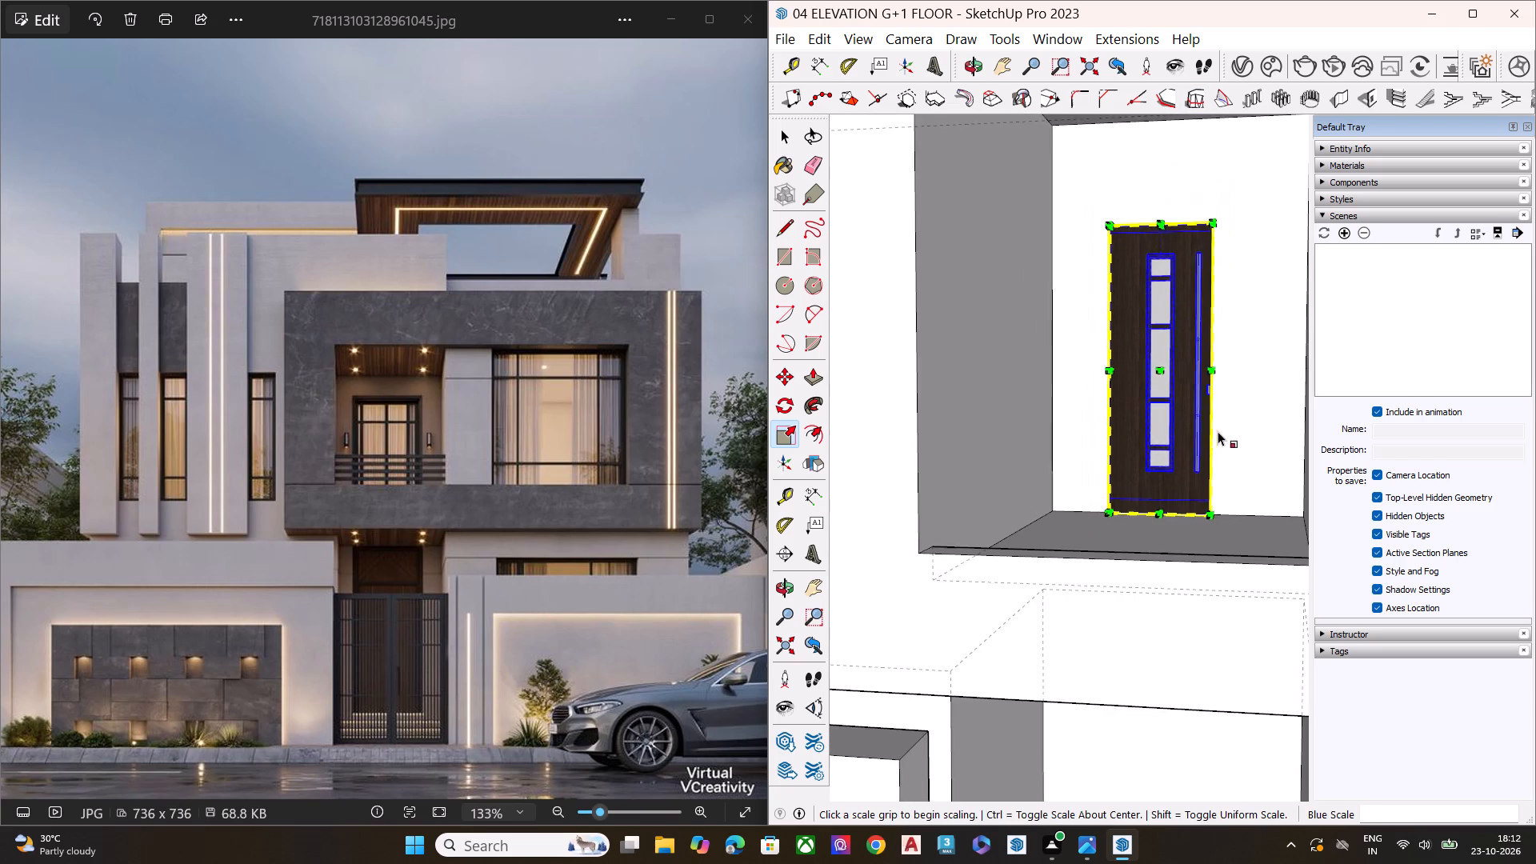
# Widen the balcony door from its handle side along the red axis by a factor of about 1.50, then deselect it.
pyautogui.moveTo(1230, 439); pyautogui.dragTo(1300, 431, button='middle')
pyautogui.scroll(5, 1216, 387)
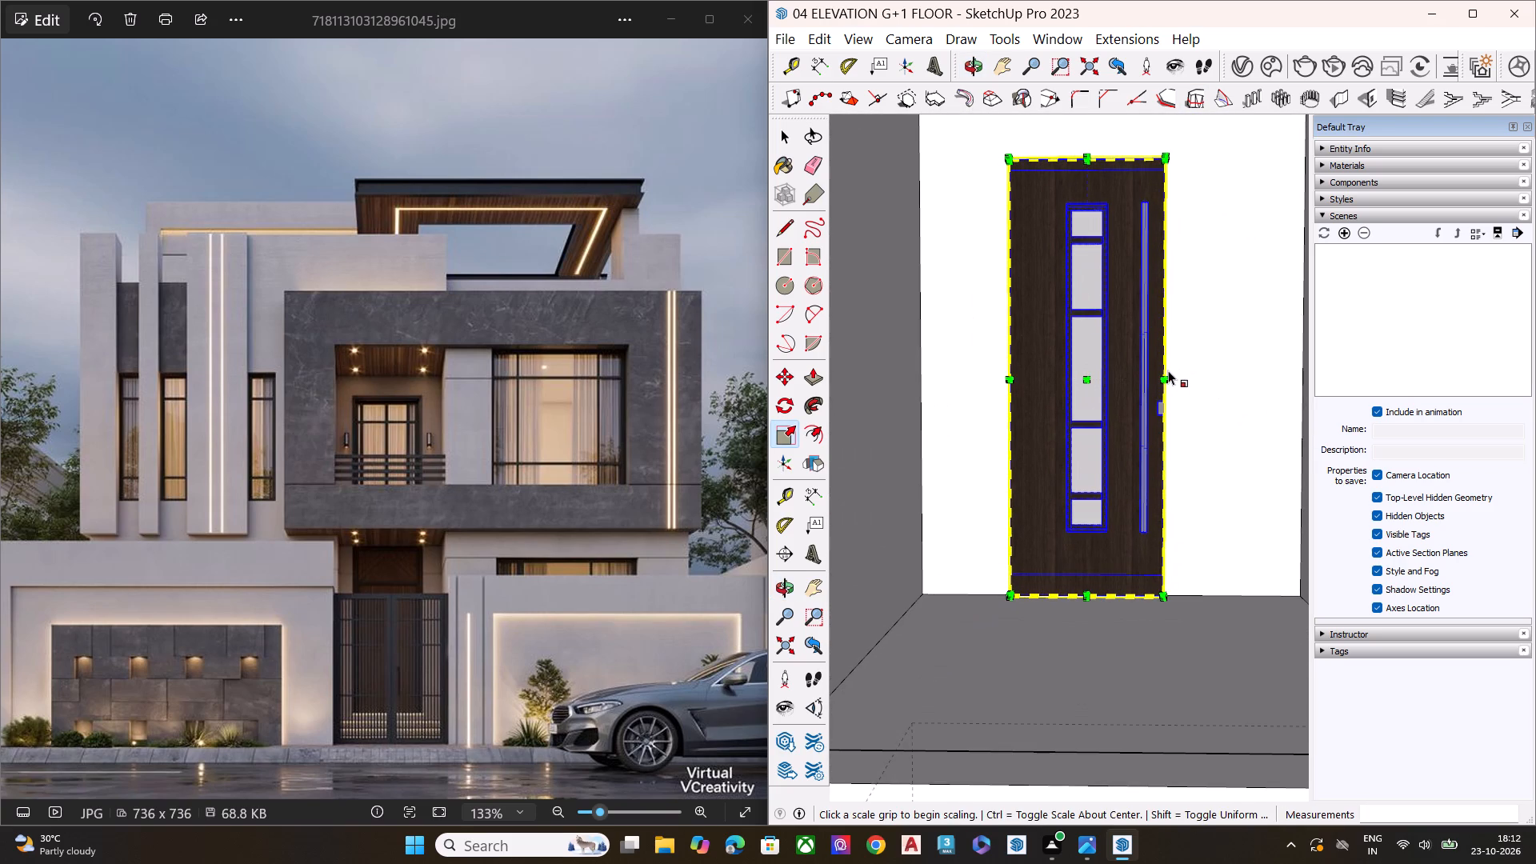
pyautogui.moveTo(1175, 382); pyautogui.dragTo(1150, 510, button='middle')
pyautogui.scroll(1, 1167, 394)
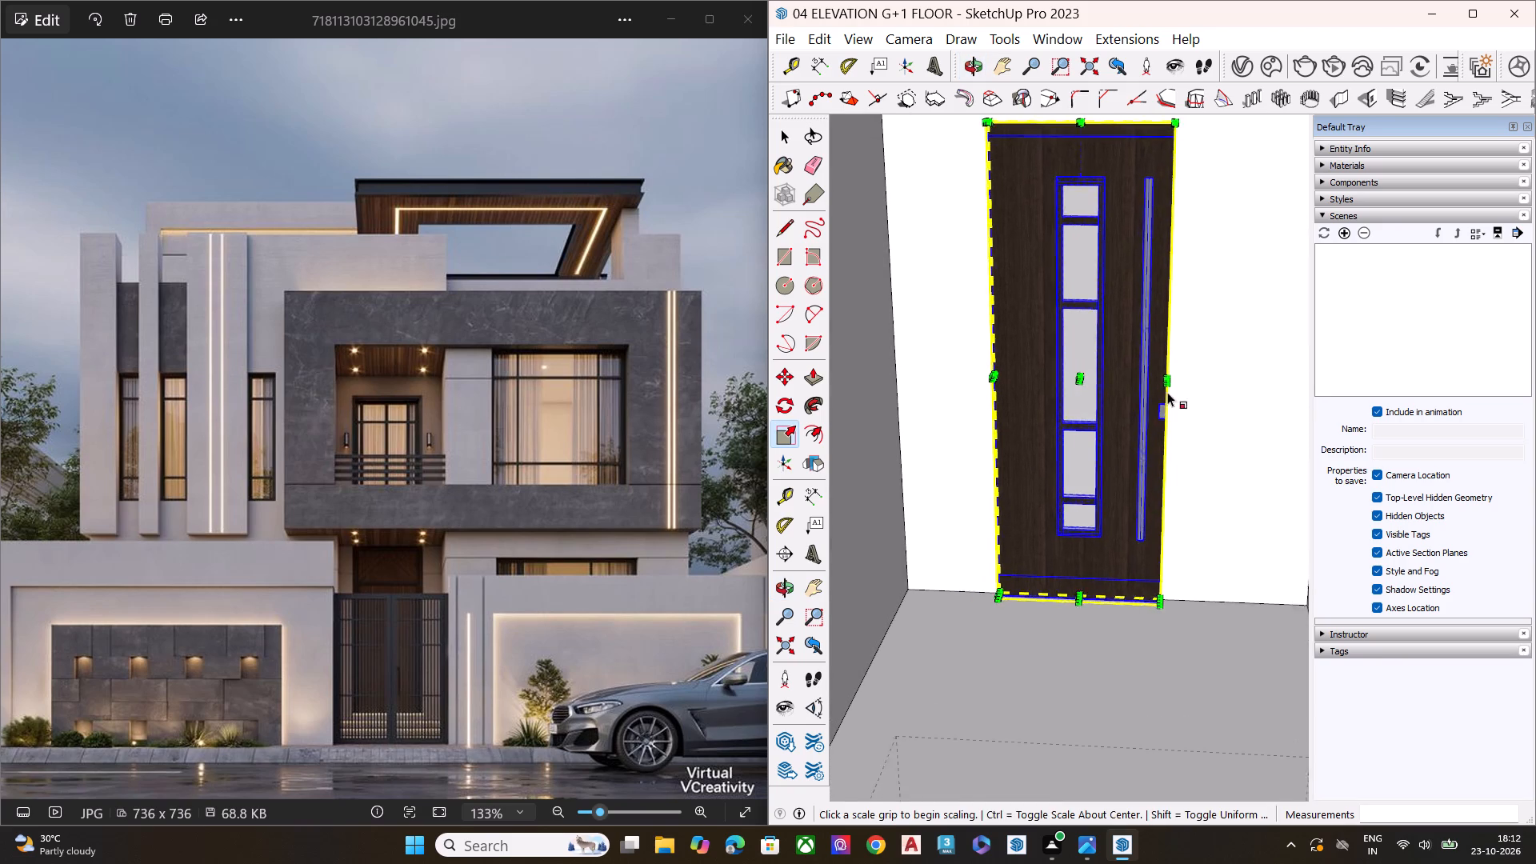
pyautogui.scroll(2, 1167, 392)
pyautogui.scroll(-1, 1174, 386)
pyautogui.scroll(1, 1174, 383)
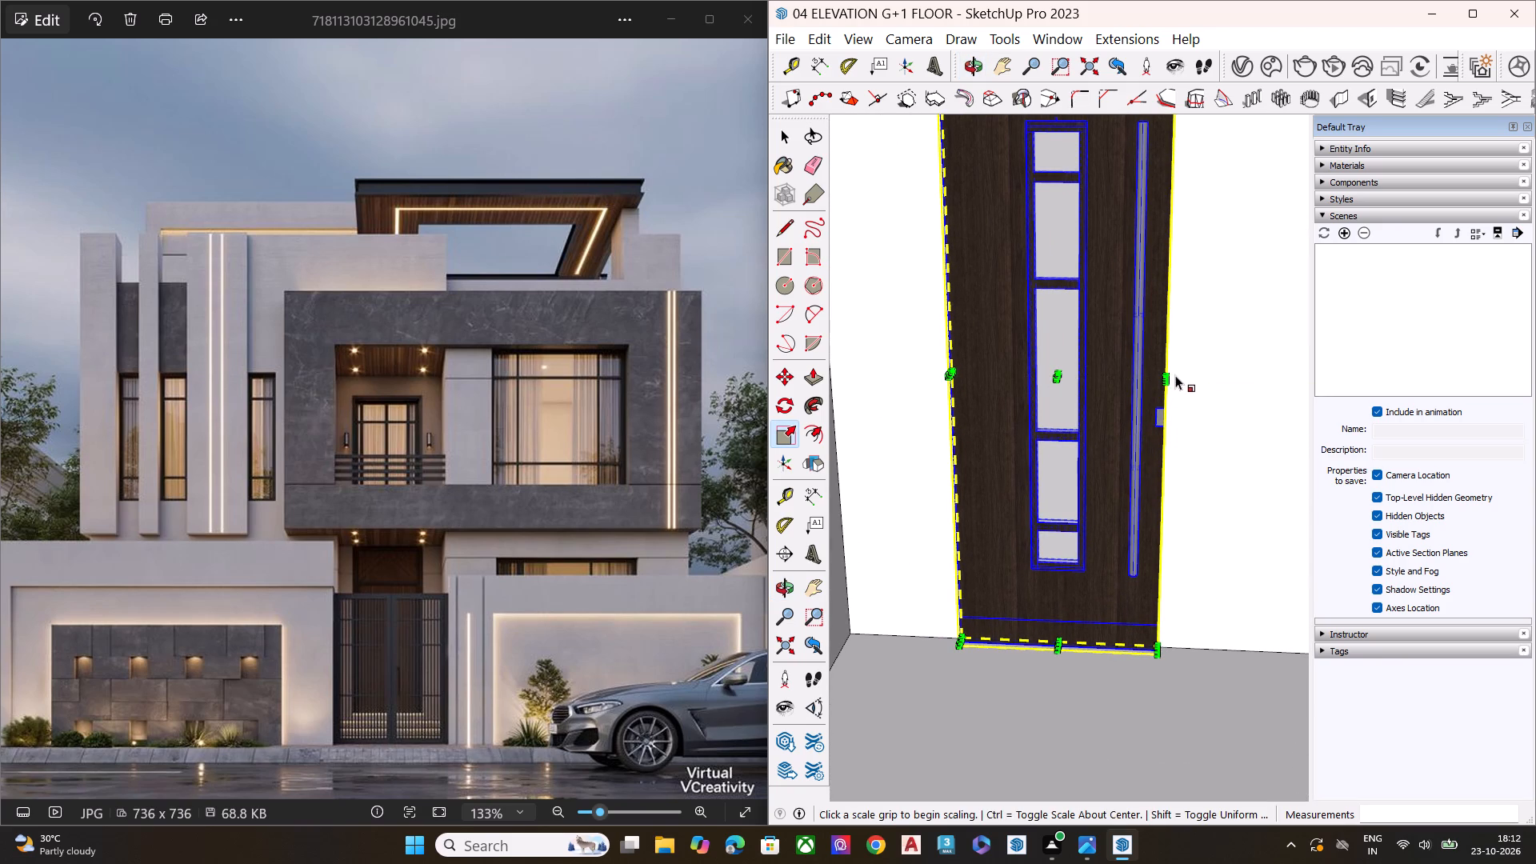
pyautogui.click(1162, 372)
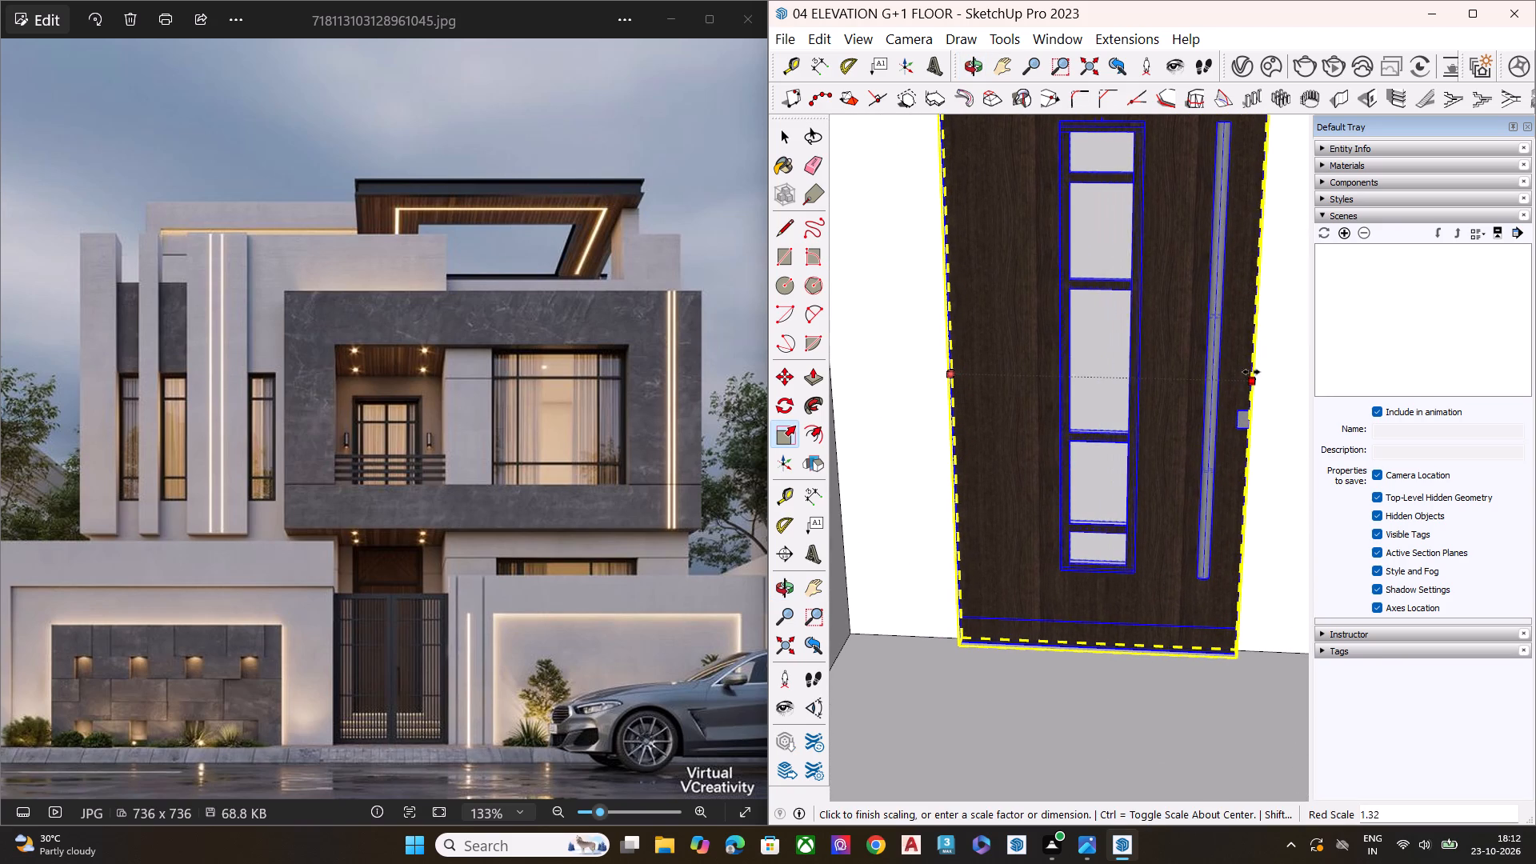
pyautogui.click(1270, 373)
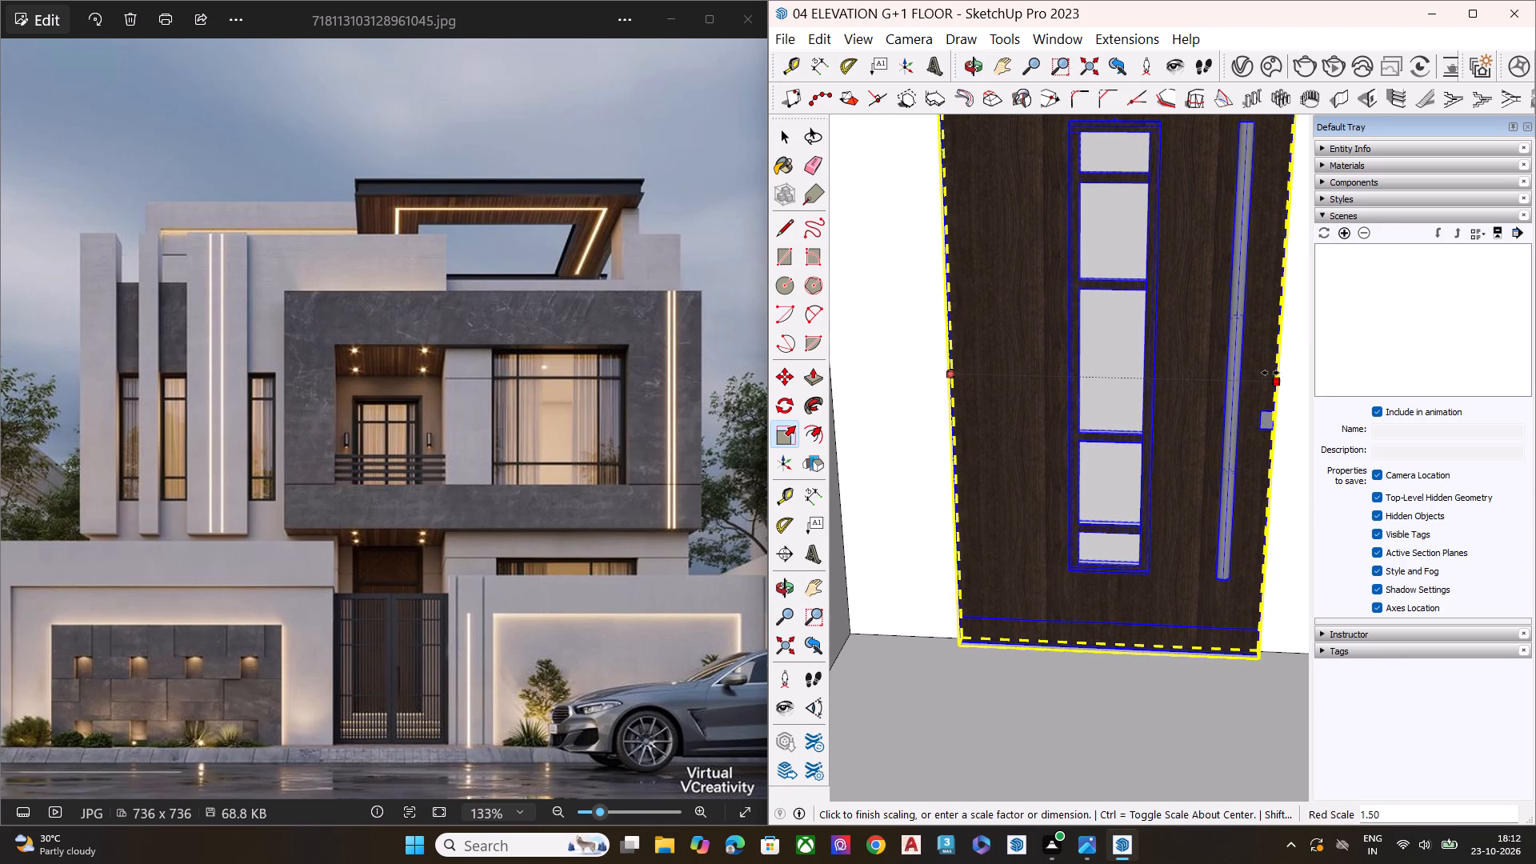
pyautogui.scroll(-10, 1032, 384)
pyautogui.scroll(-4, 1025, 451)
pyautogui.scroll(1, 1042, 463)
pyautogui.scroll(-2, 1048, 466)
pyautogui.moveTo(1078, 472); pyautogui.dragTo(1106, 350, button='middle')
pyautogui.scroll(2, 1099, 398)
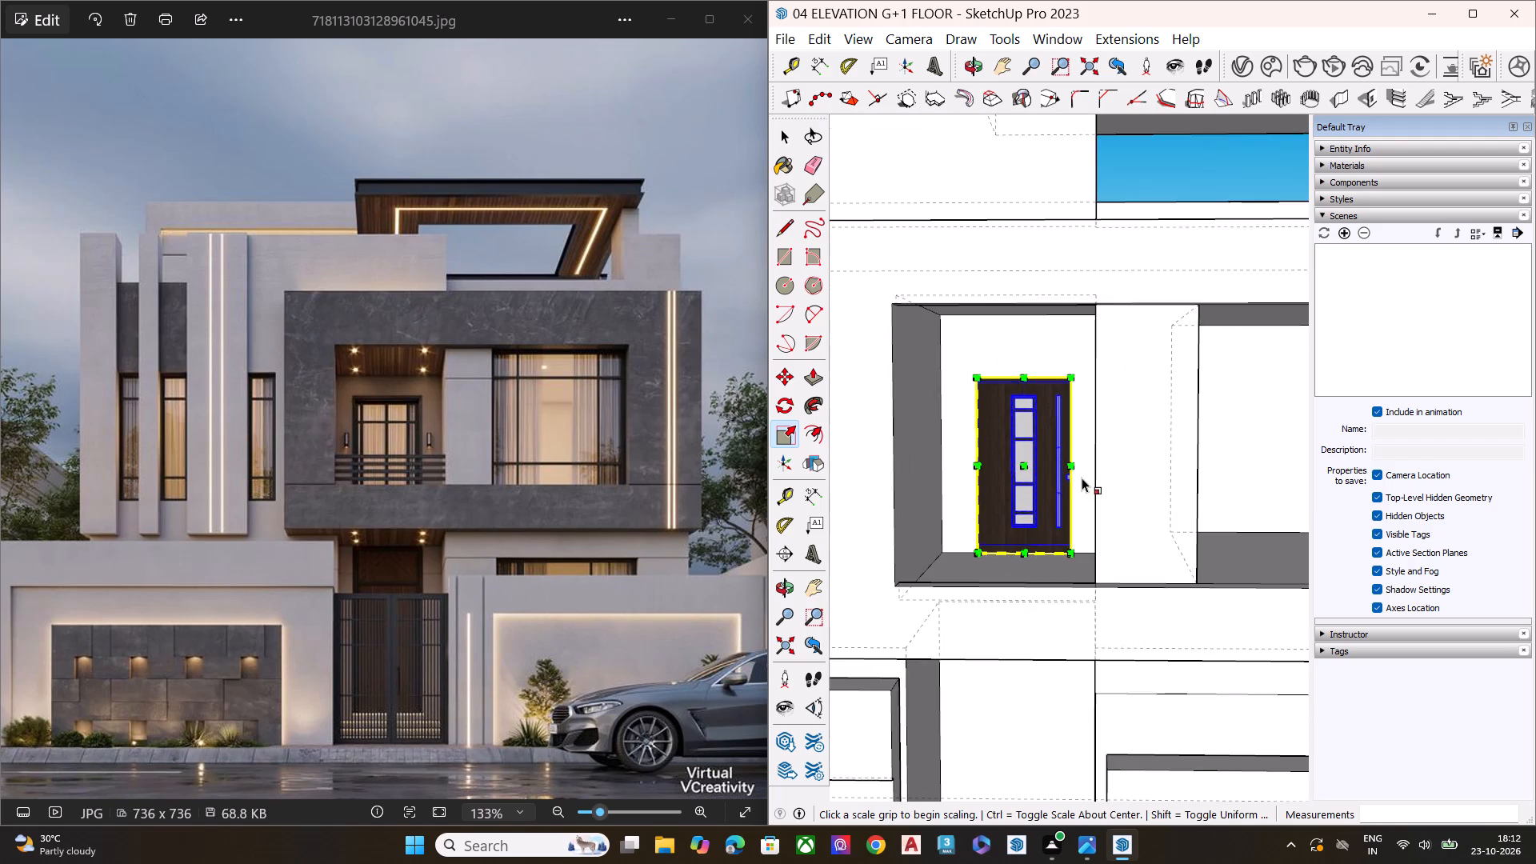
pyautogui.scroll(-9, 1038, 450)
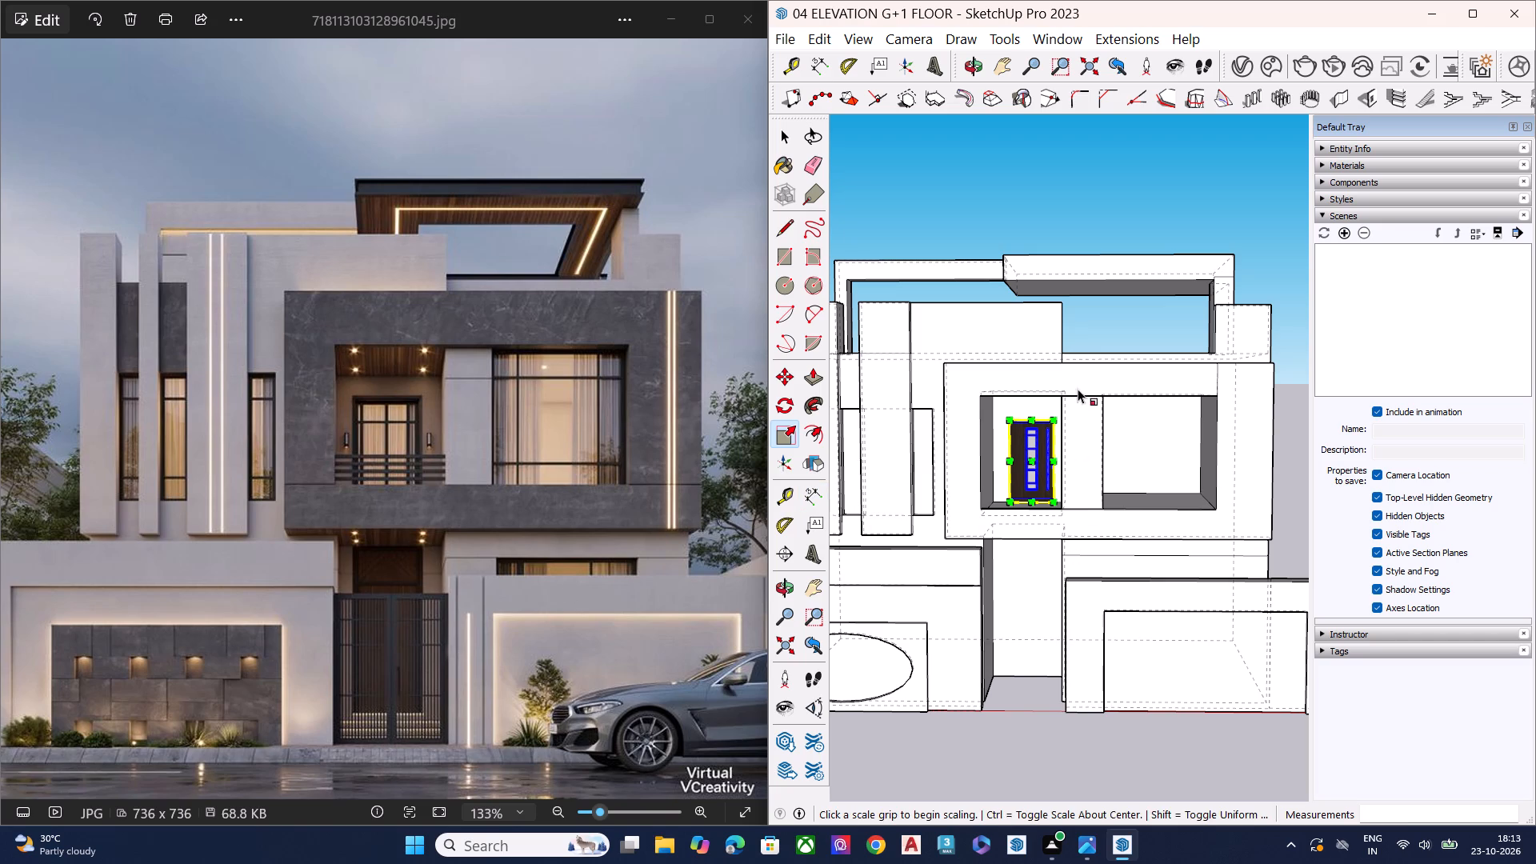
pyautogui.click(1181, 194)
pyautogui.press('space')
pyautogui.click(1163, 207)
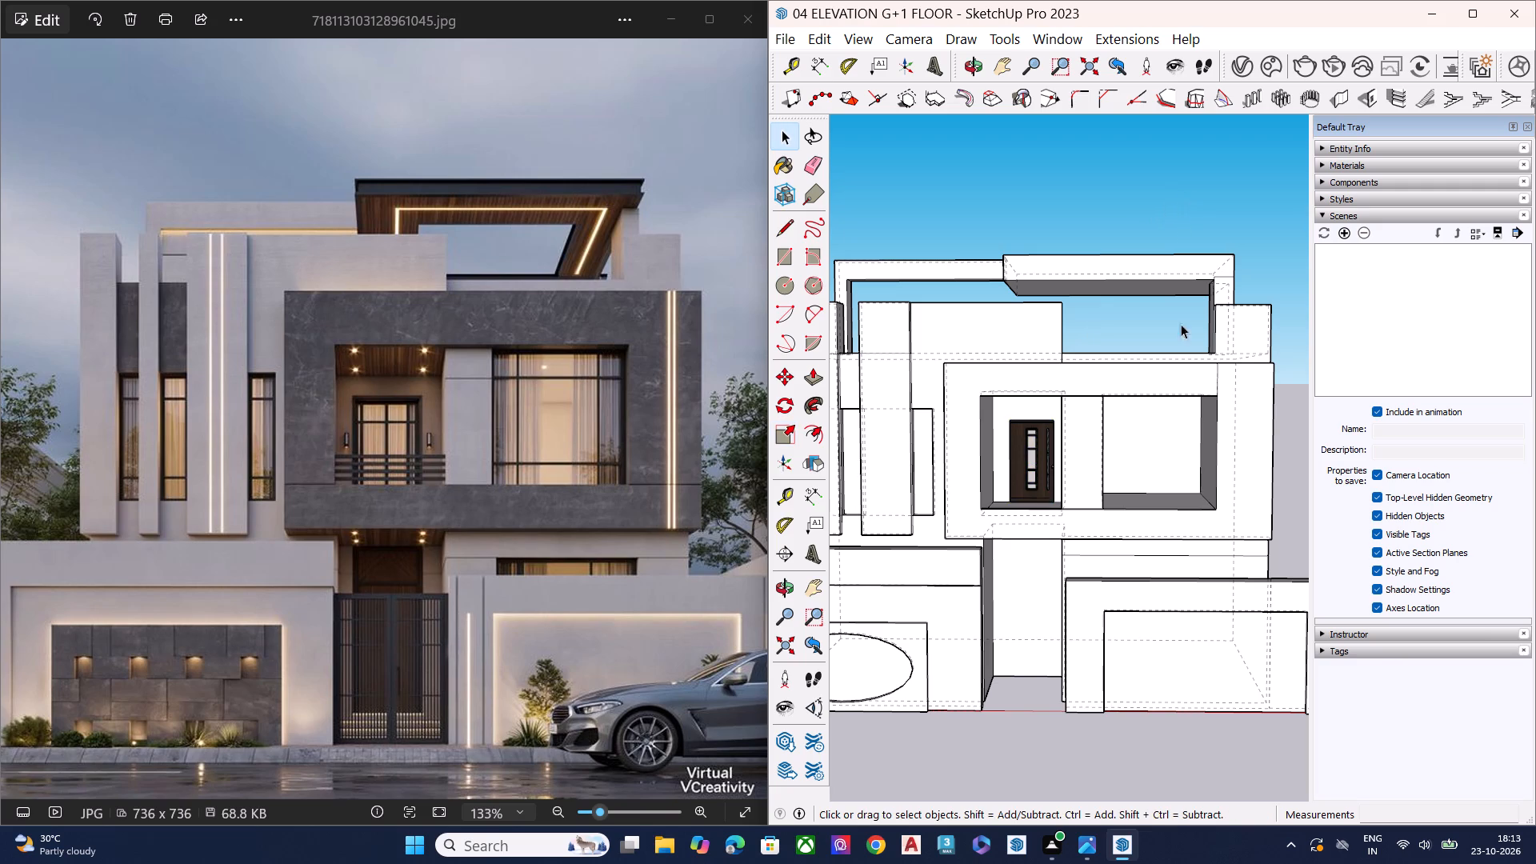
# Move the enlarged door by its handle-side bottom corner to the edge where the balcony floor meets the back wall.
pyautogui.moveTo(1074, 474); pyautogui.dragTo(1086, 398, button='middle')
pyautogui.scroll(4, 1082, 429)
pyautogui.scroll(-1, 1060, 462)
pyautogui.scroll(3, 1059, 463)
pyautogui.moveTo(1010, 511); pyautogui.dragTo(1028, 584, button='middle')
pyautogui.scroll(4, 1024, 575)
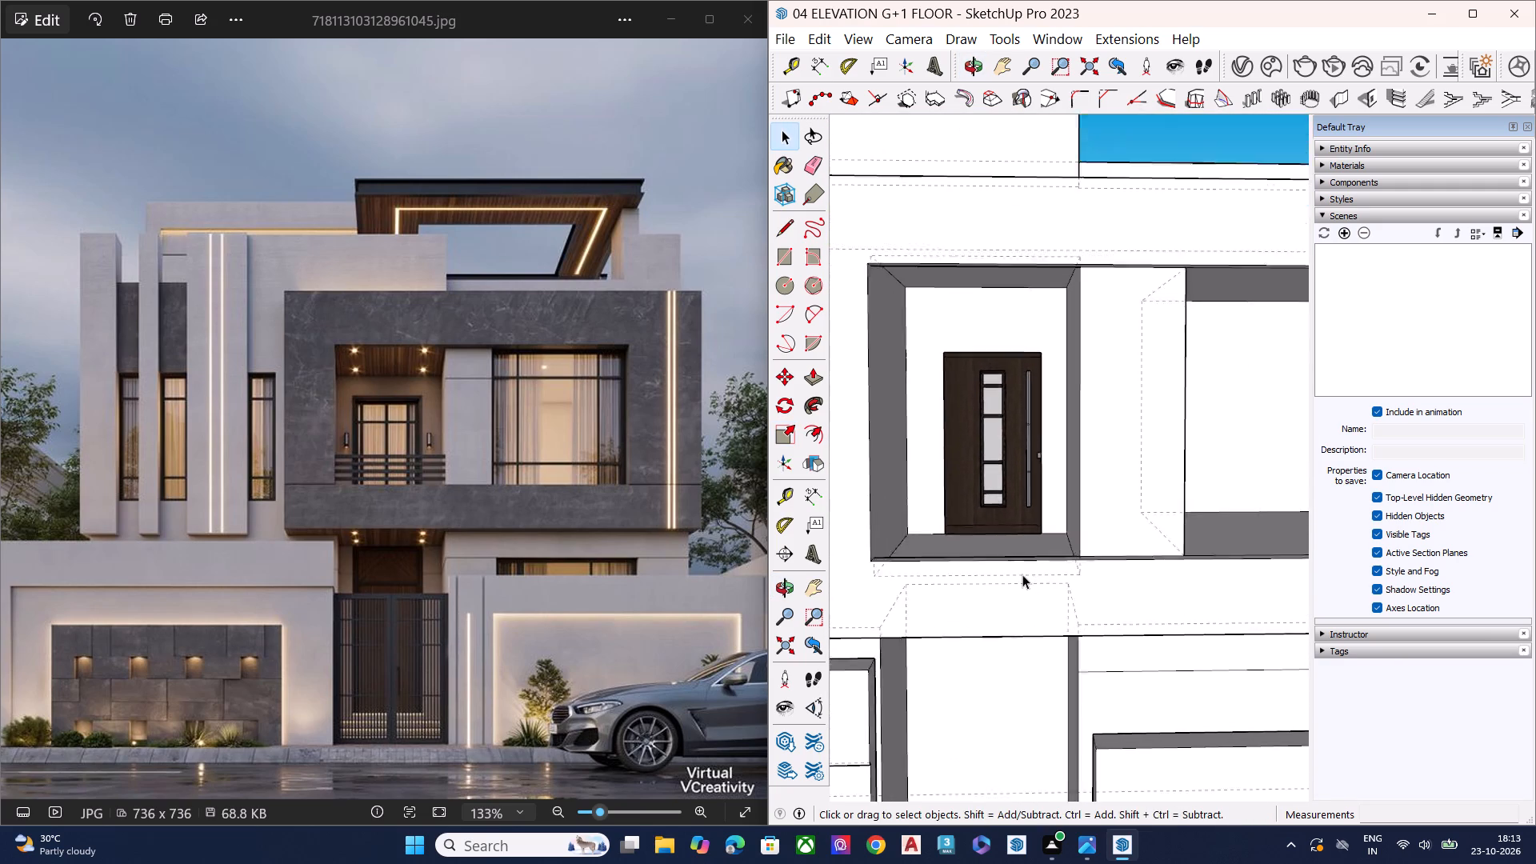
pyautogui.scroll(1, 1022, 574)
pyautogui.moveTo(1022, 570); pyautogui.dragTo(1022, 521, button='middle')
pyautogui.scroll(1, 1002, 547)
pyautogui.scroll(-1, 1002, 548)
pyautogui.scroll(3, 1002, 548)
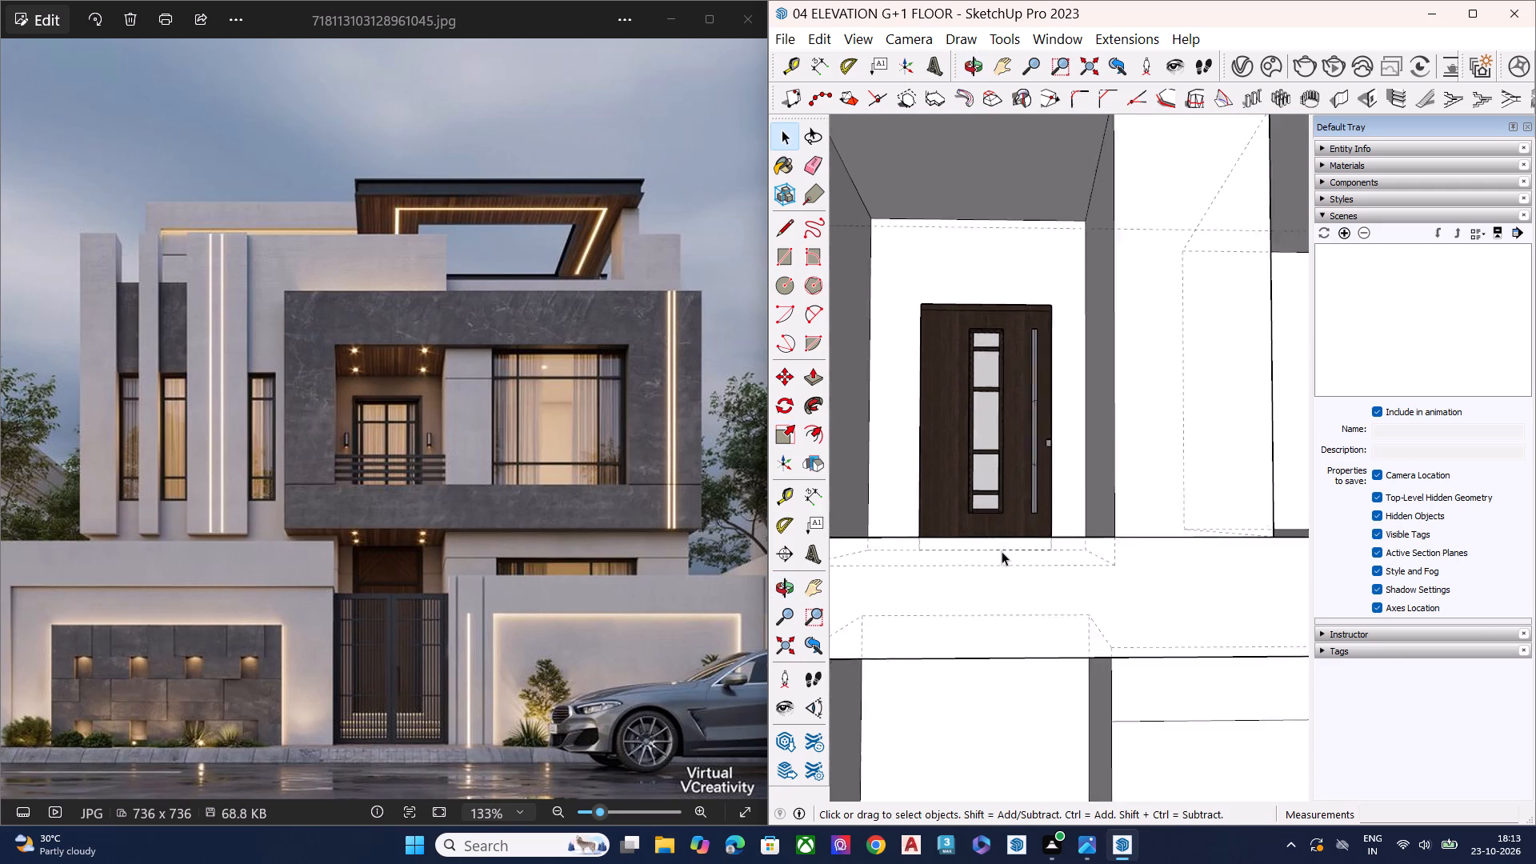
pyautogui.scroll(10, 1002, 551)
pyautogui.click(1042, 530)
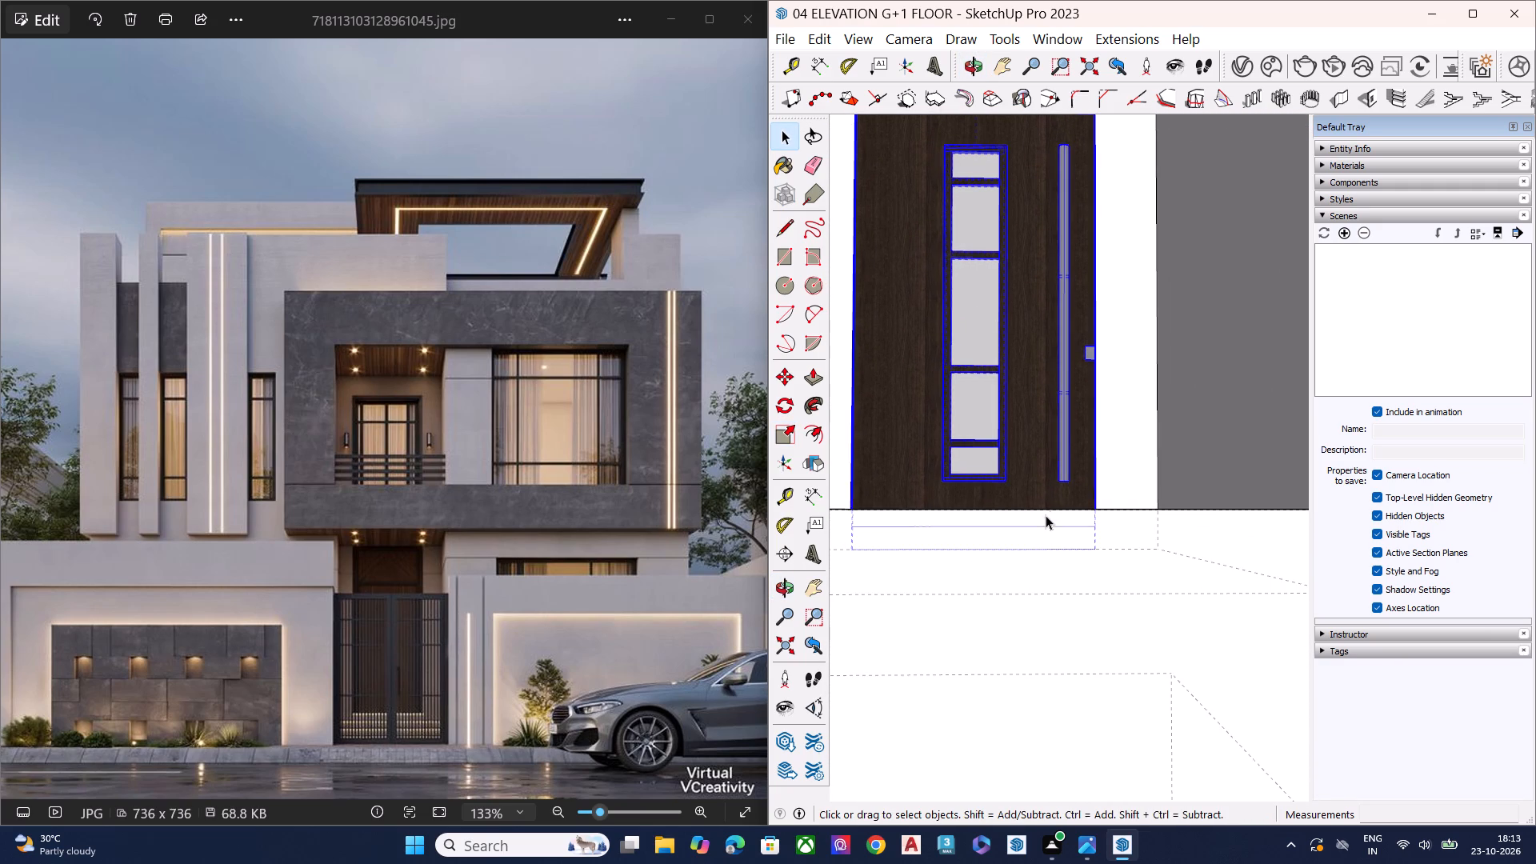
pyautogui.press('m')
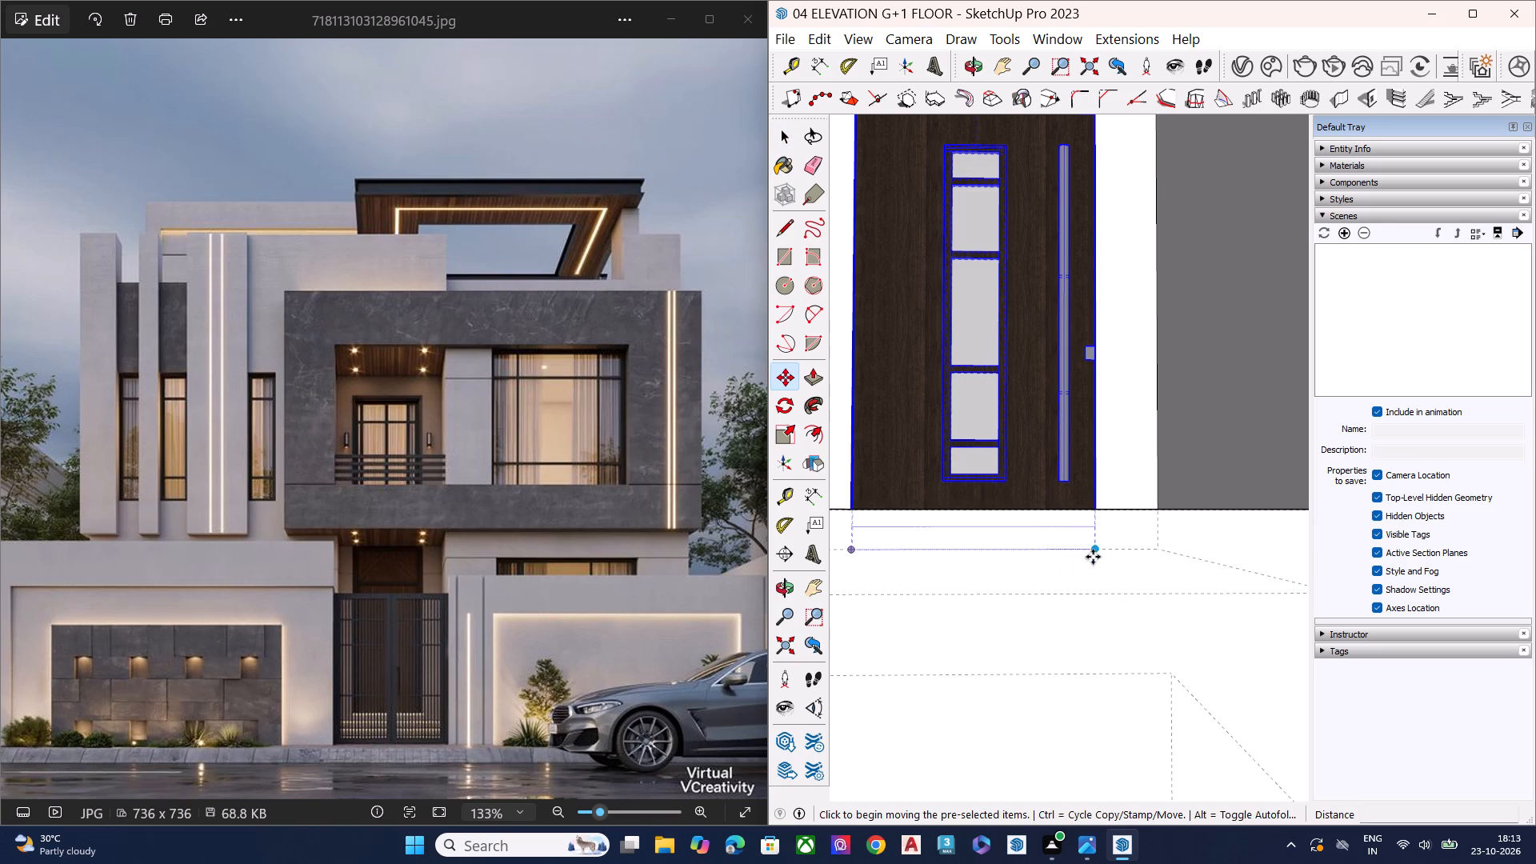
pyautogui.click(1093, 557)
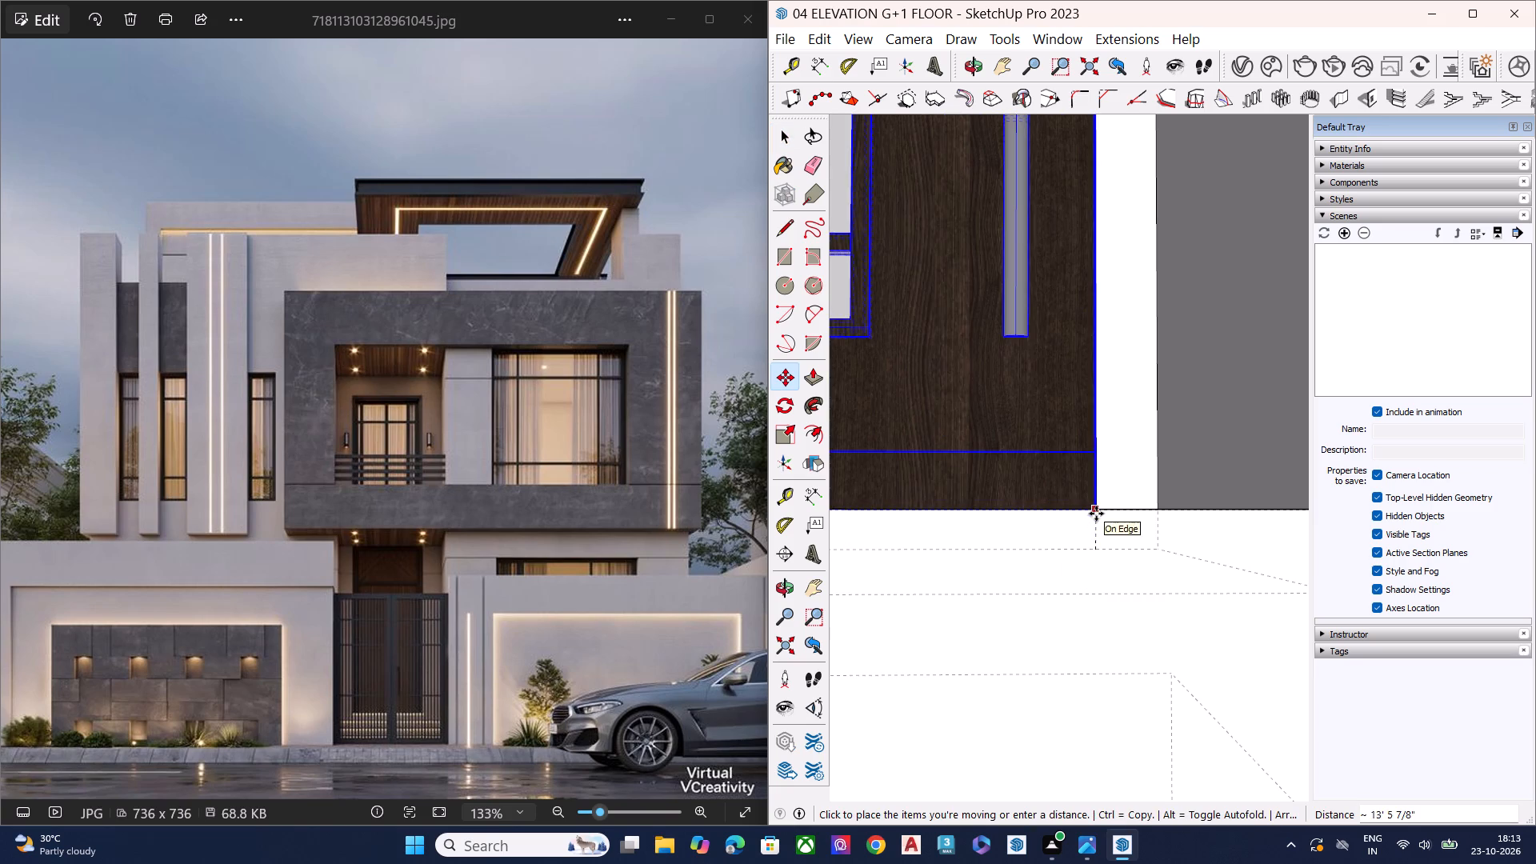
pyautogui.moveTo(1081, 546); pyautogui.dragTo(1069, 667, button='middle')
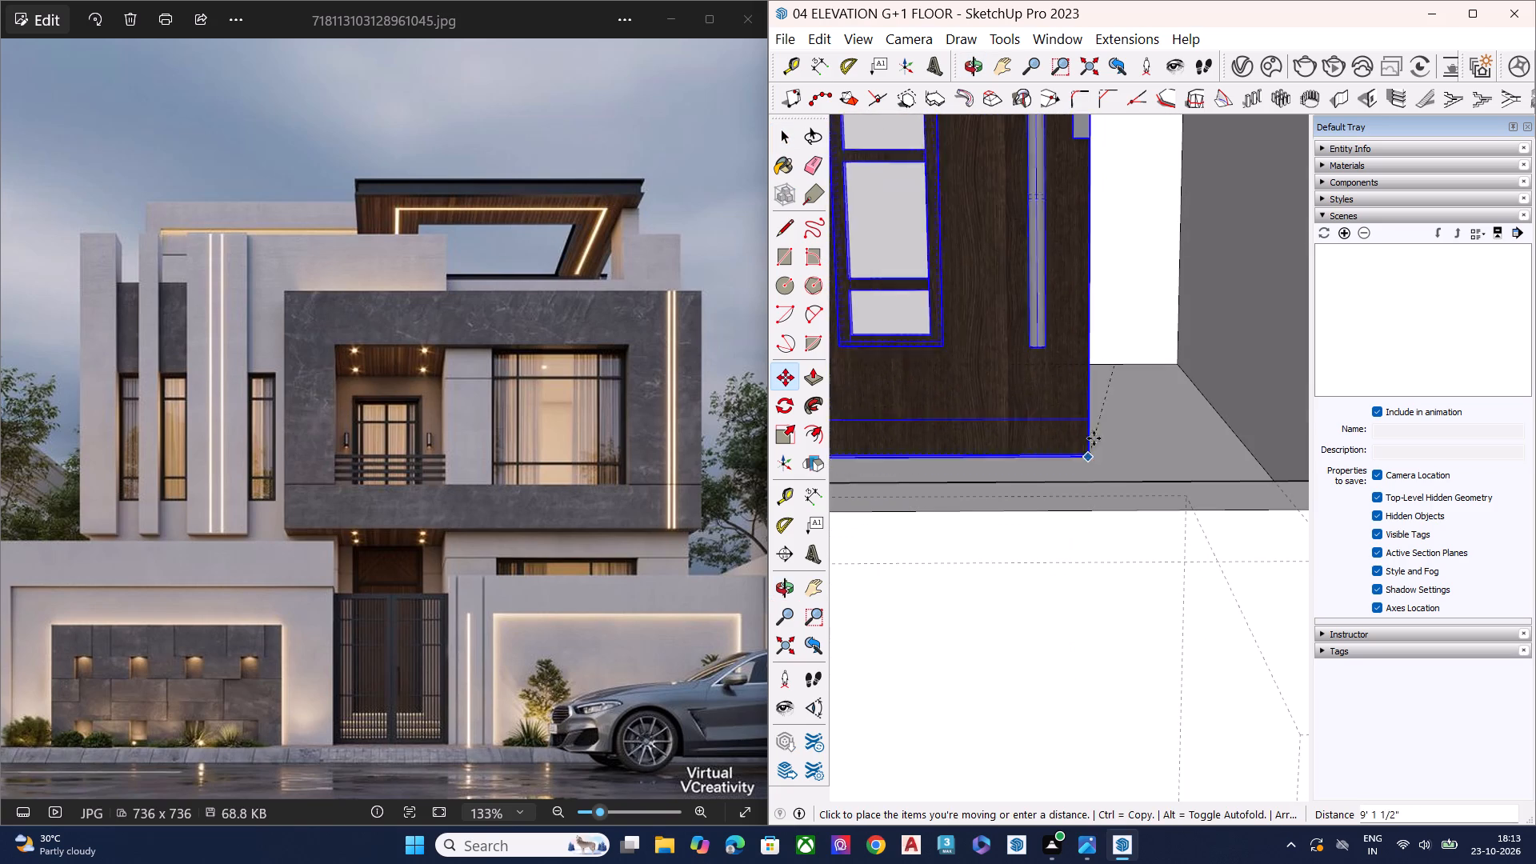
pyautogui.click(1097, 362)
pyautogui.press('space')
# Examine the repositioned balcony door within the whole front elevation.
pyautogui.scroll(-6, 1083, 391)
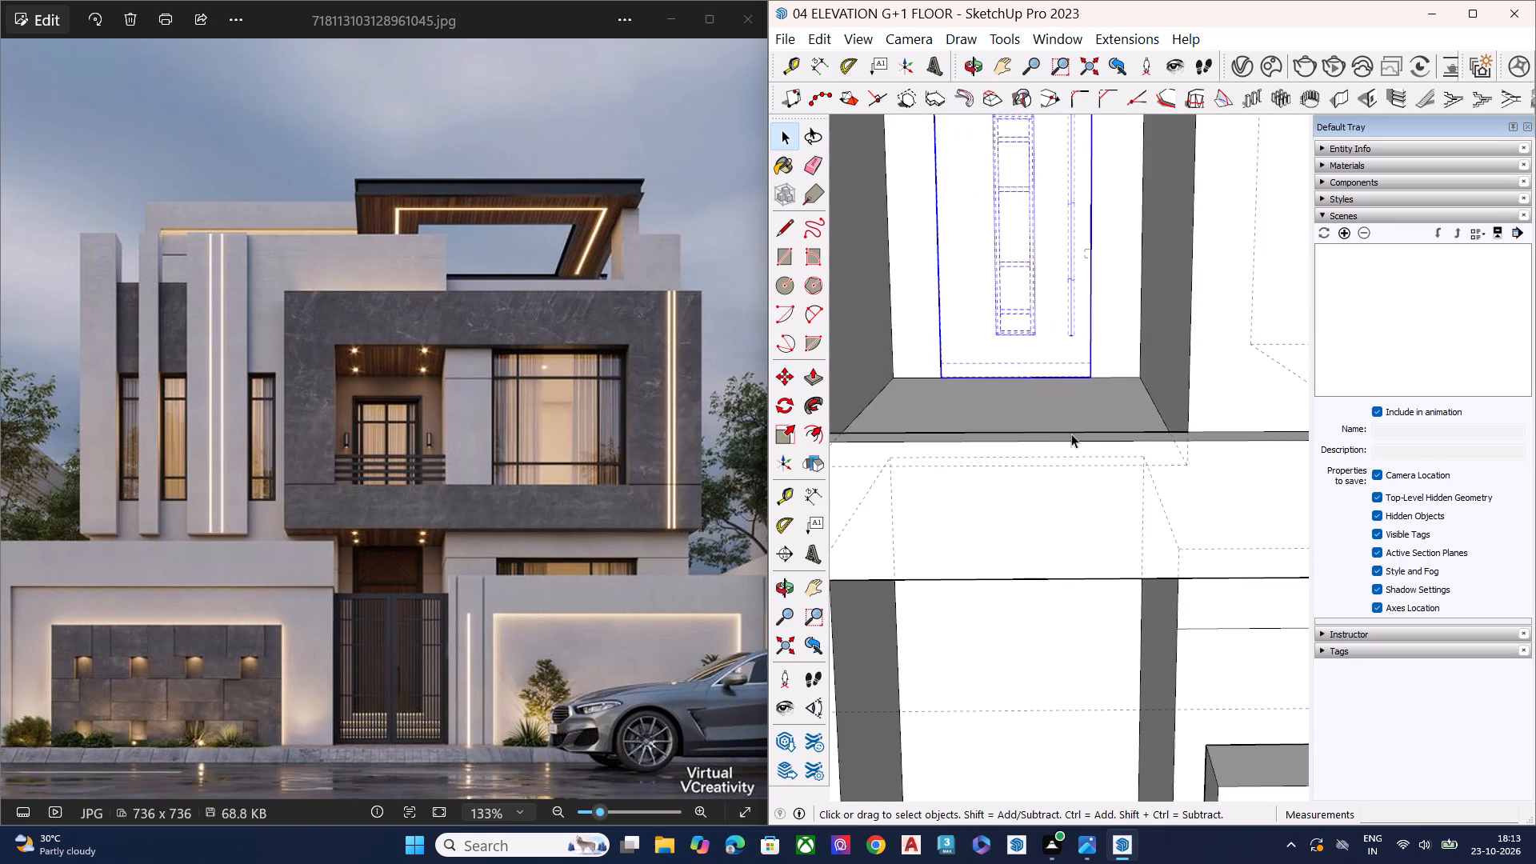
pyautogui.scroll(-1, 1044, 465)
pyautogui.scroll(1, 1042, 466)
pyautogui.scroll(-3, 1042, 467)
pyautogui.scroll(1, 1038, 474)
pyautogui.scroll(-1, 1037, 475)
pyautogui.scroll(1, 1037, 475)
pyautogui.scroll(-2, 1037, 478)
pyautogui.moveTo(1036, 594); pyautogui.dragTo(1034, 492, button='middle')
pyautogui.scroll(-1, 1036, 490)
pyautogui.press('space')
pyautogui.scroll(1, 1049, 464)
pyautogui.scroll(-17, 1049, 464)
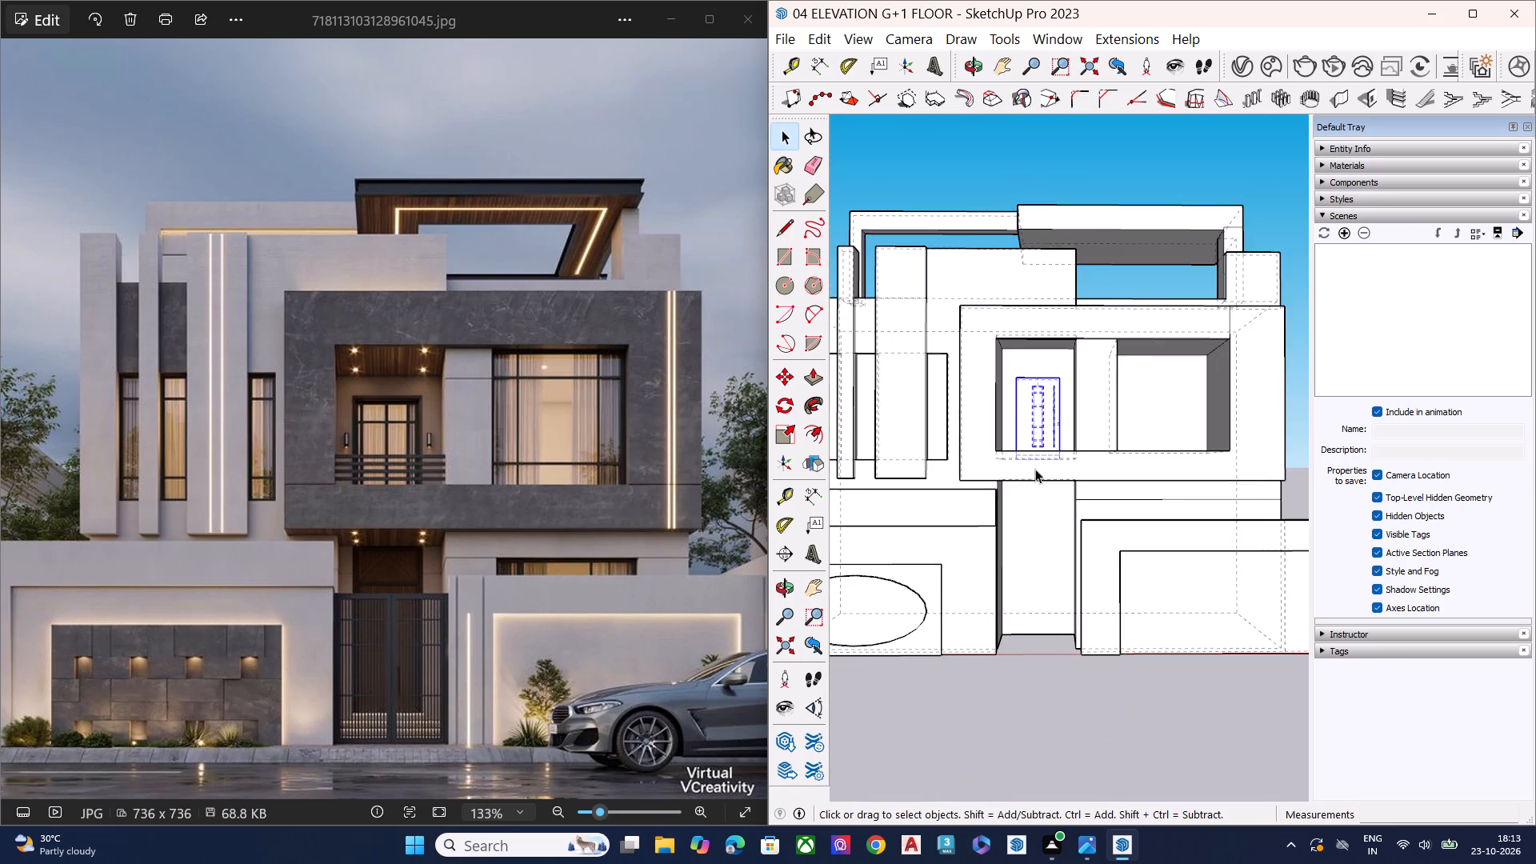
pyautogui.click(1239, 191)
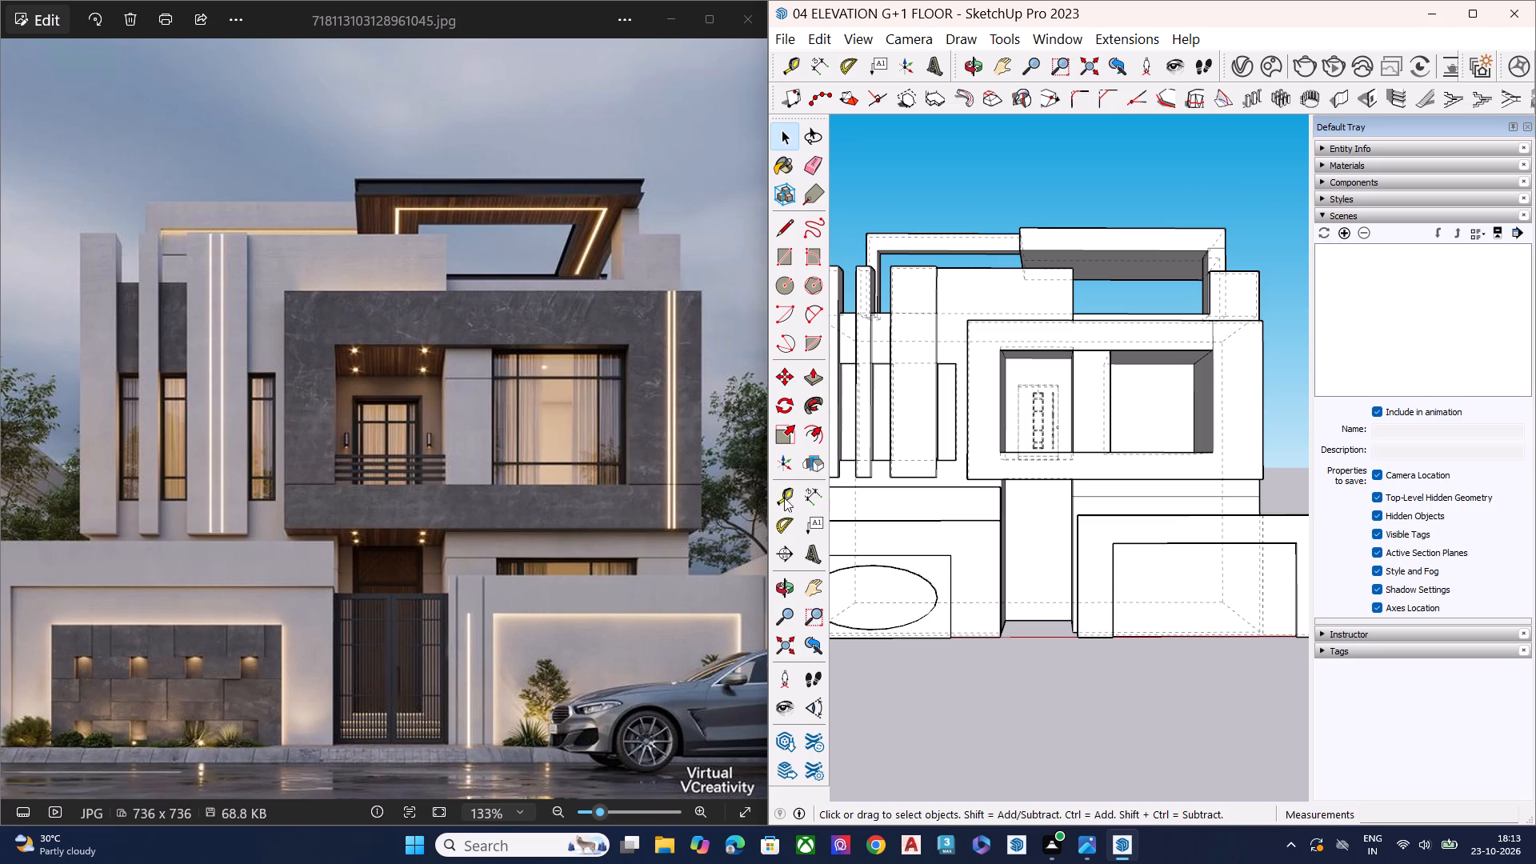
# Copy the balcony door down to the ground-floor entrance opening, placing the copy about 25' away.
pyautogui.scroll(-1, 1049, 446)
pyautogui.scroll(11, 1050, 446)
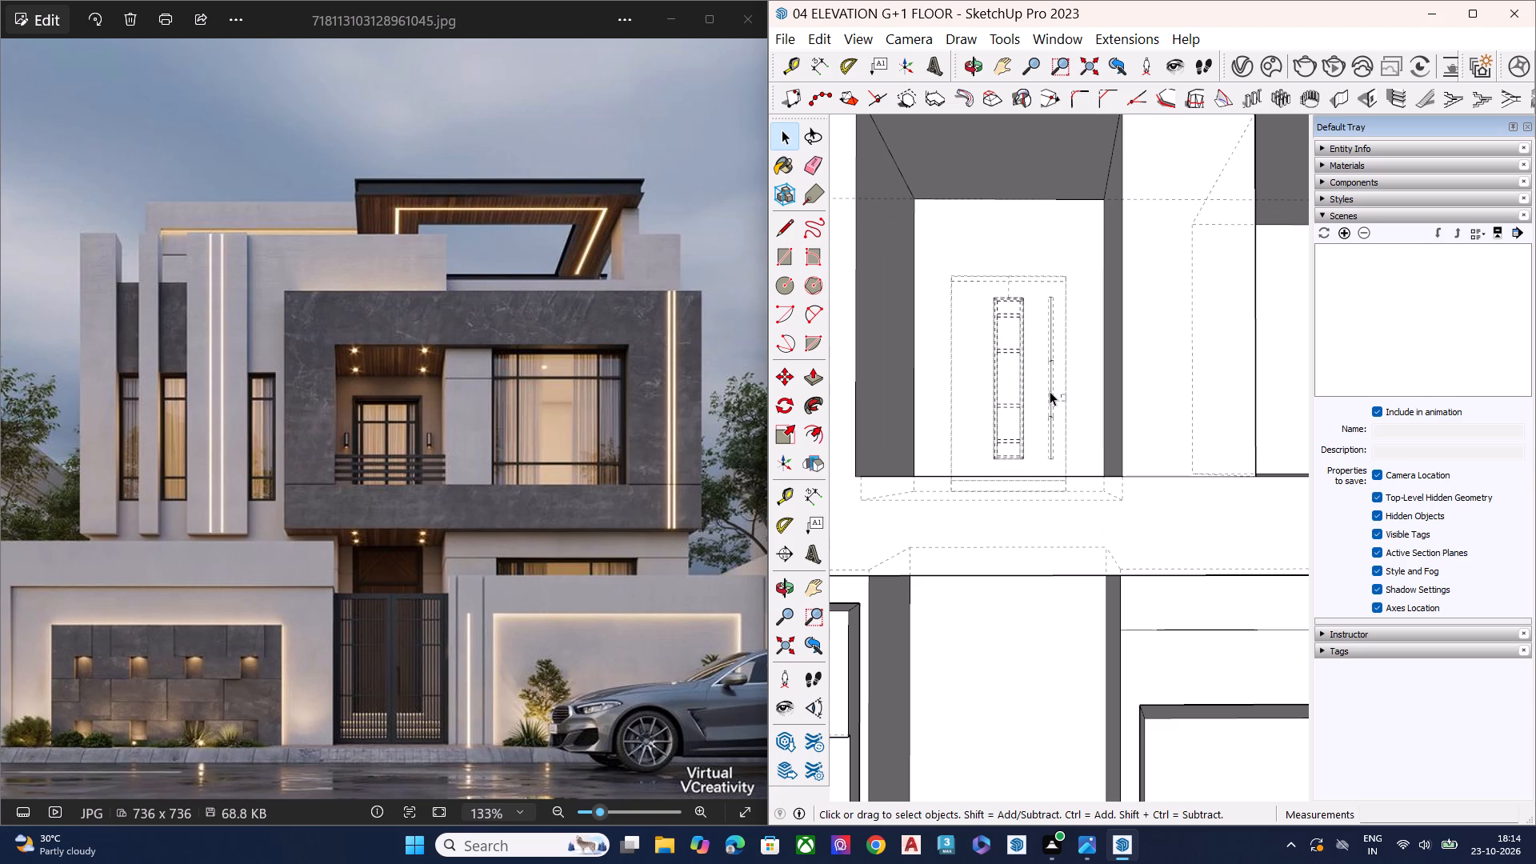
pyautogui.click(1050, 391)
pyautogui.scroll(-8, 1044, 398)
pyautogui.press('m')
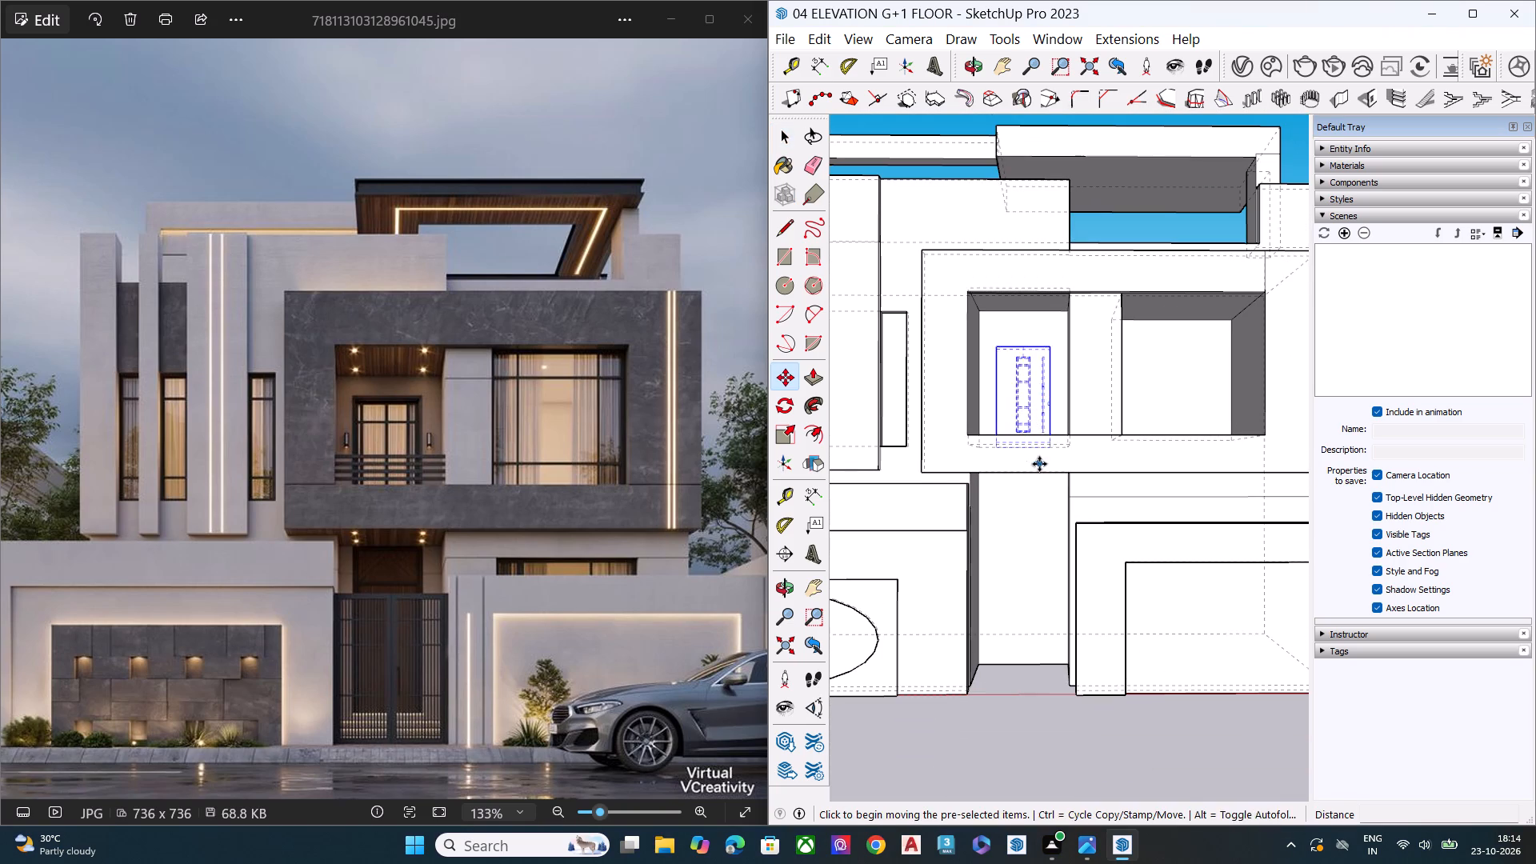
pyautogui.moveTo(1039, 470); pyautogui.dragTo(1062, 562, button='middle')
pyautogui.scroll(6, 1066, 428)
pyautogui.click(1030, 430)
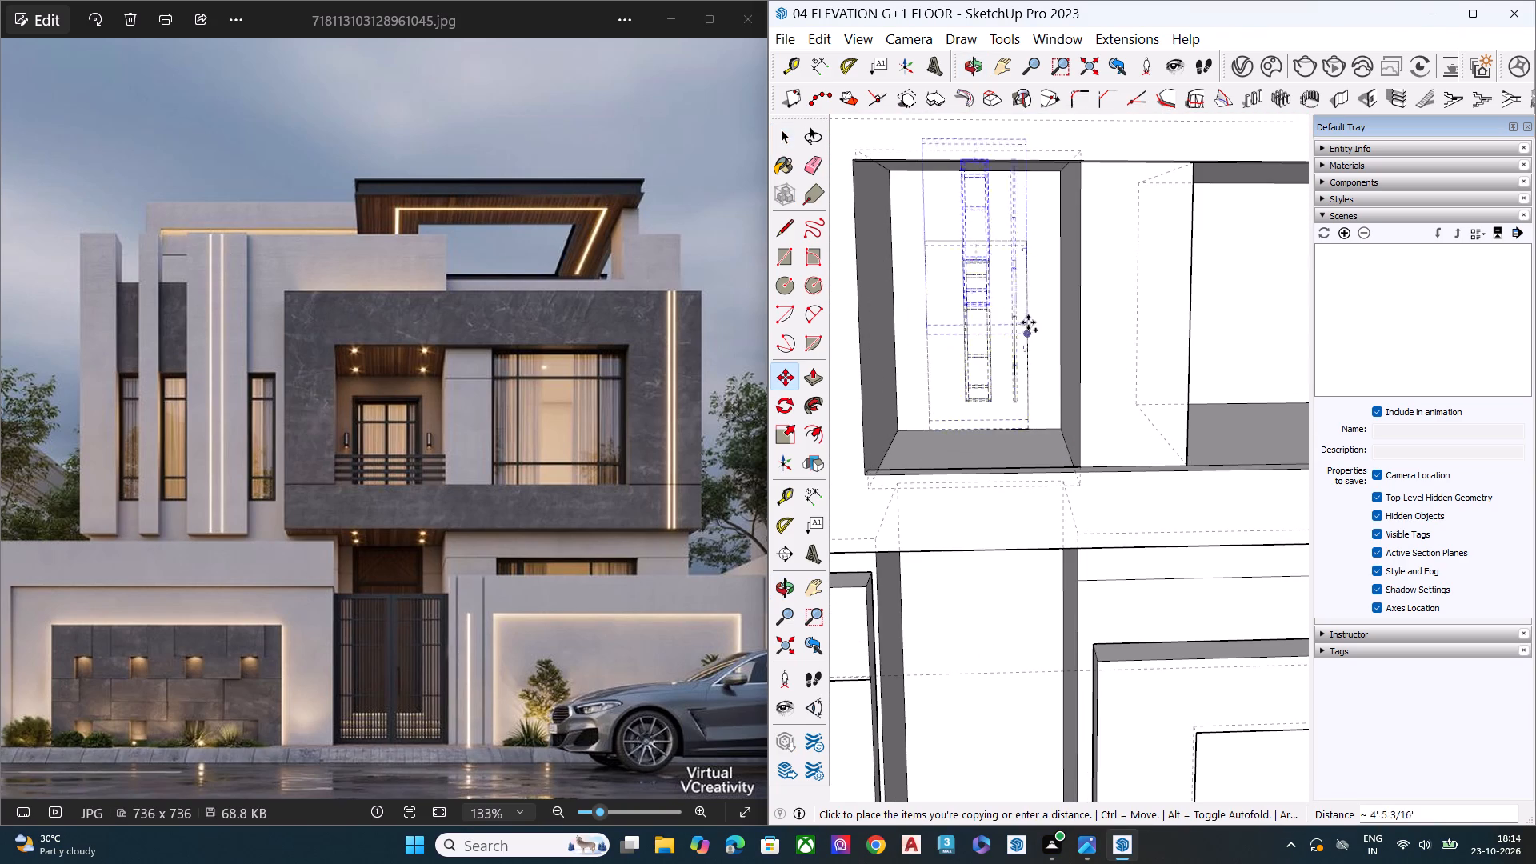
pyautogui.scroll(-2, 1028, 322)
pyautogui.scroll(1, 1028, 322)
pyautogui.scroll(-5, 1028, 322)
pyautogui.moveTo(1022, 548); pyautogui.dragTo(1021, 430, button='middle')
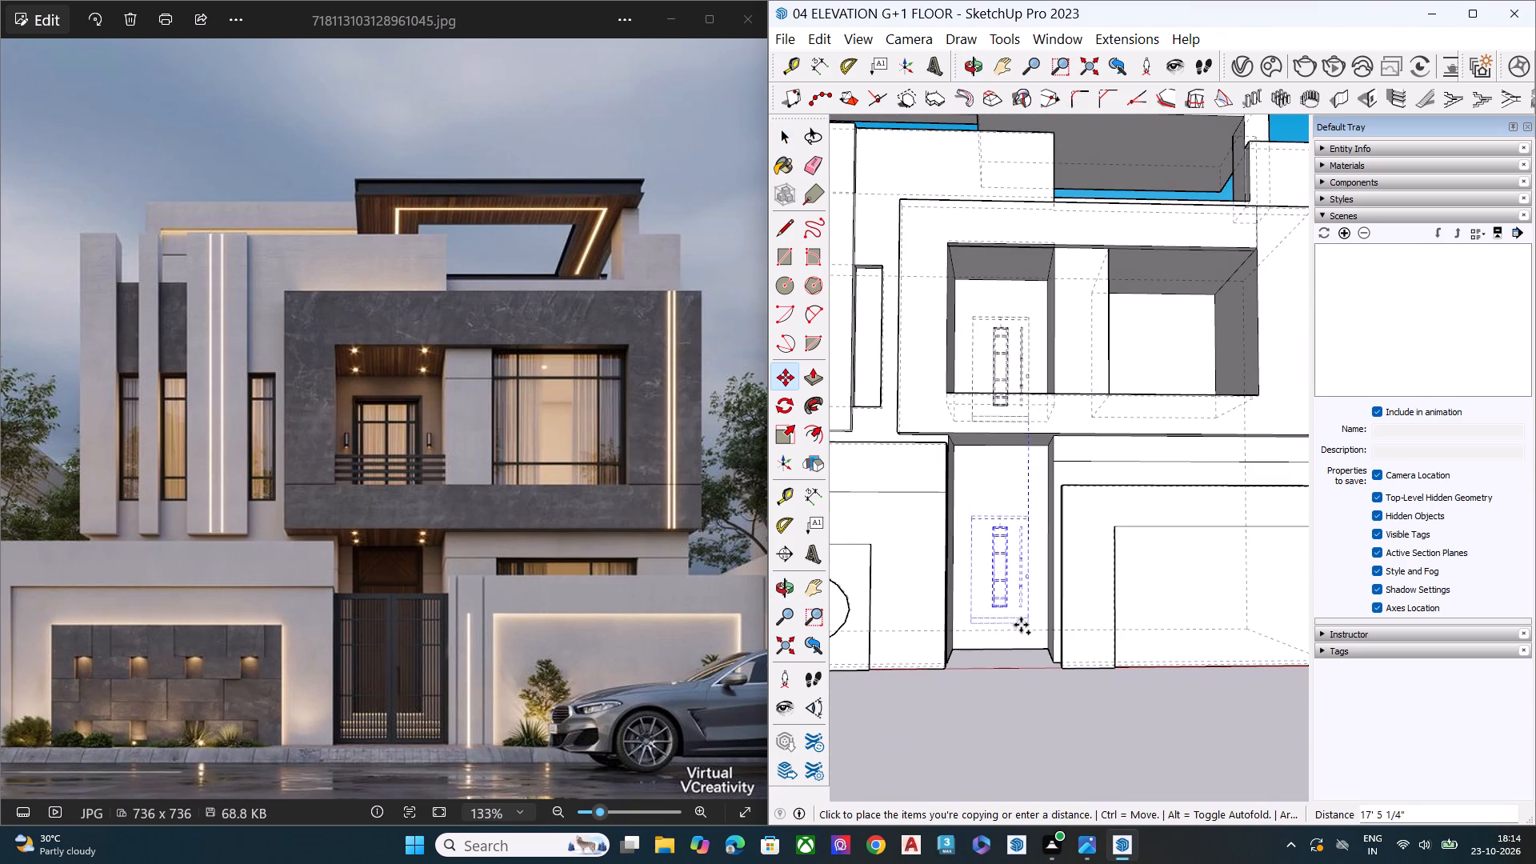
pyautogui.scroll(4, 1018, 633)
pyautogui.click(1026, 631)
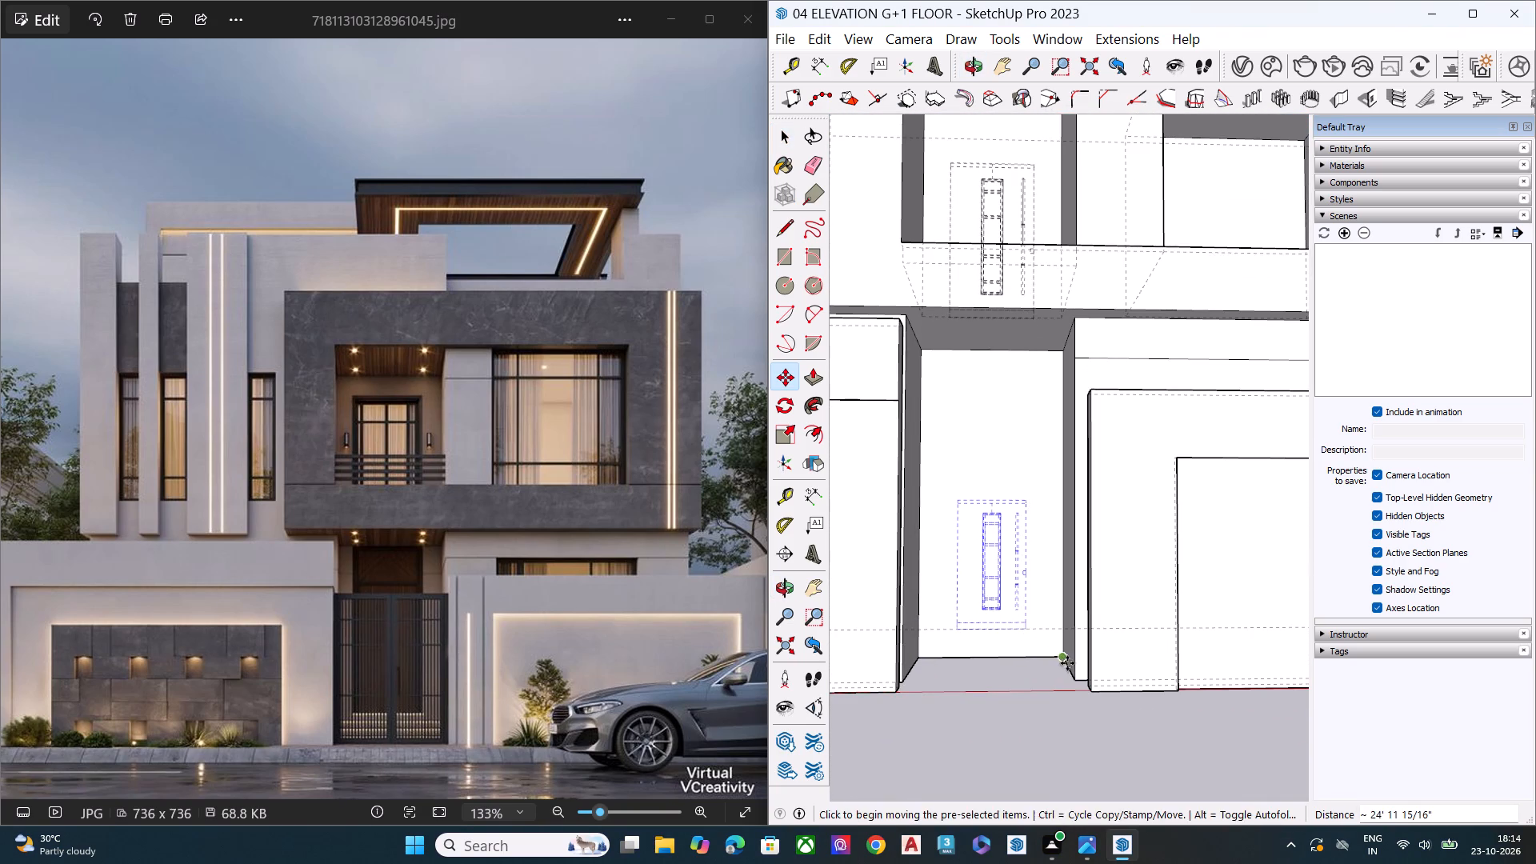
# Move the copied door by its bottom corner back to the floor edge of the ground-floor entrance recess's back wall.
pyautogui.moveTo(1062, 654); pyautogui.dragTo(1308, 455, button='middle')
pyautogui.scroll(1, 1061, 643)
pyautogui.scroll(-3, 1058, 545)
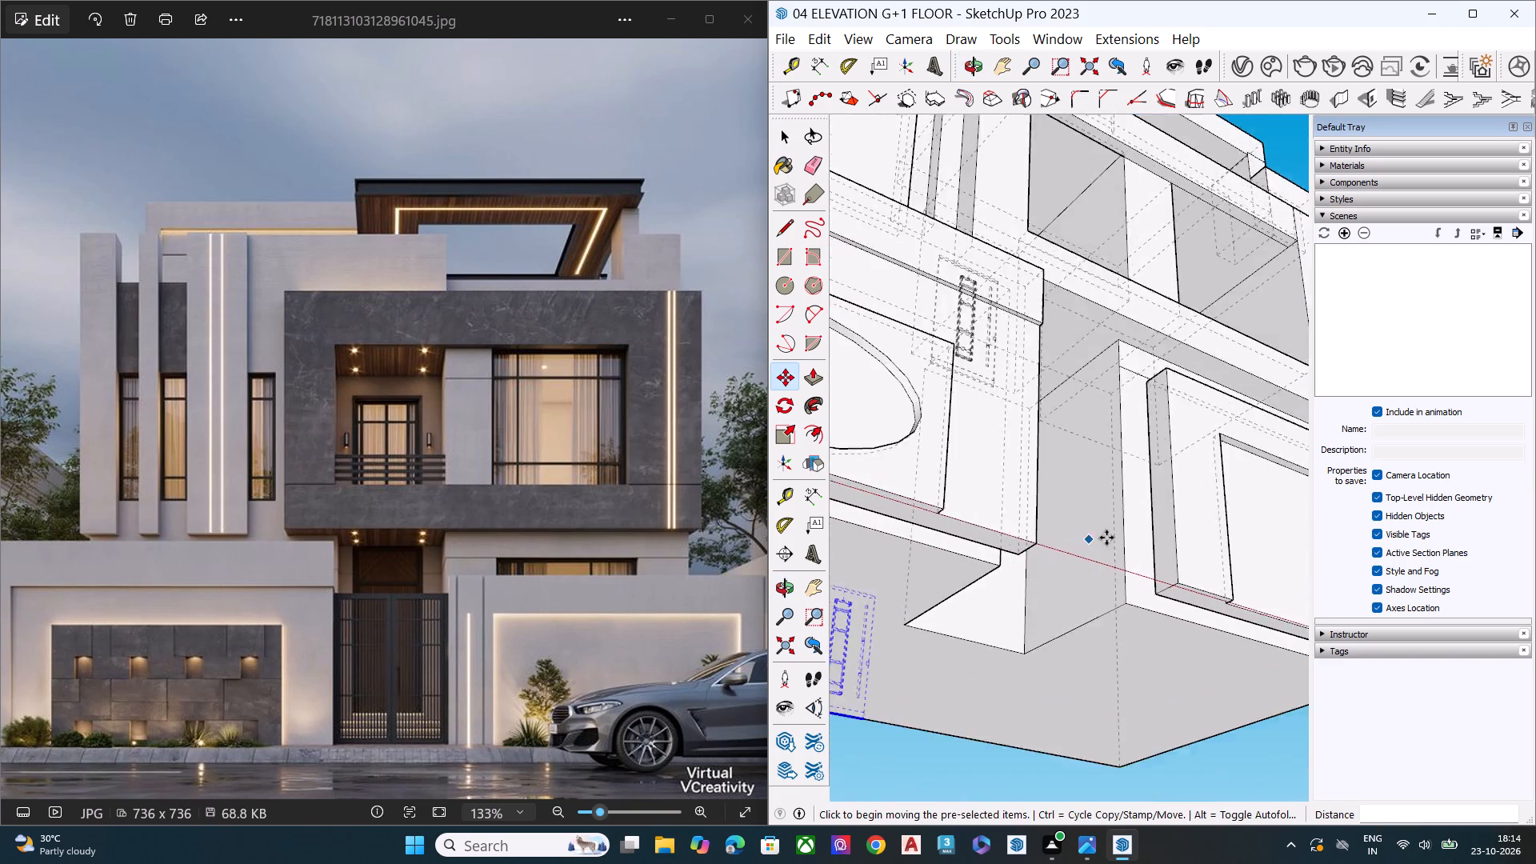
pyautogui.scroll(-6, 1106, 538)
pyautogui.scroll(1, 958, 677)
pyautogui.scroll(-1, 958, 677)
pyautogui.scroll(5, 958, 677)
pyautogui.click(957, 642)
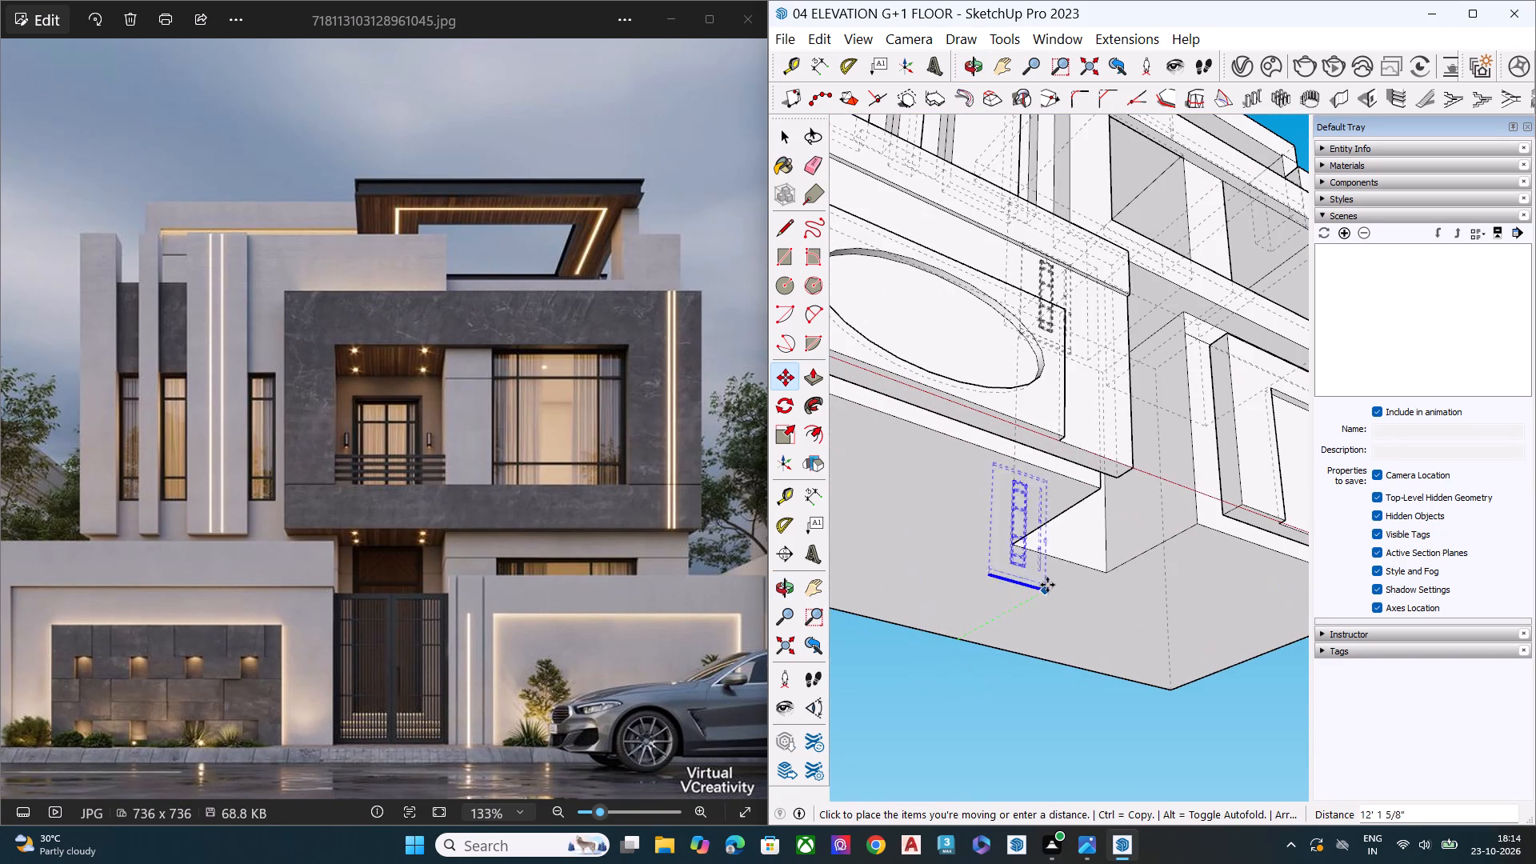
pyautogui.click(1091, 570)
pyautogui.scroll(-4, 973, 601)
pyautogui.moveTo(1096, 516); pyautogui.dragTo(894, 770, button='middle')
pyautogui.scroll(-4, 1042, 630)
pyautogui.moveTo(1039, 674); pyautogui.dragTo(1014, 649, button='middle')
pyautogui.press('space')
pyautogui.doubleClick(1066, 684)
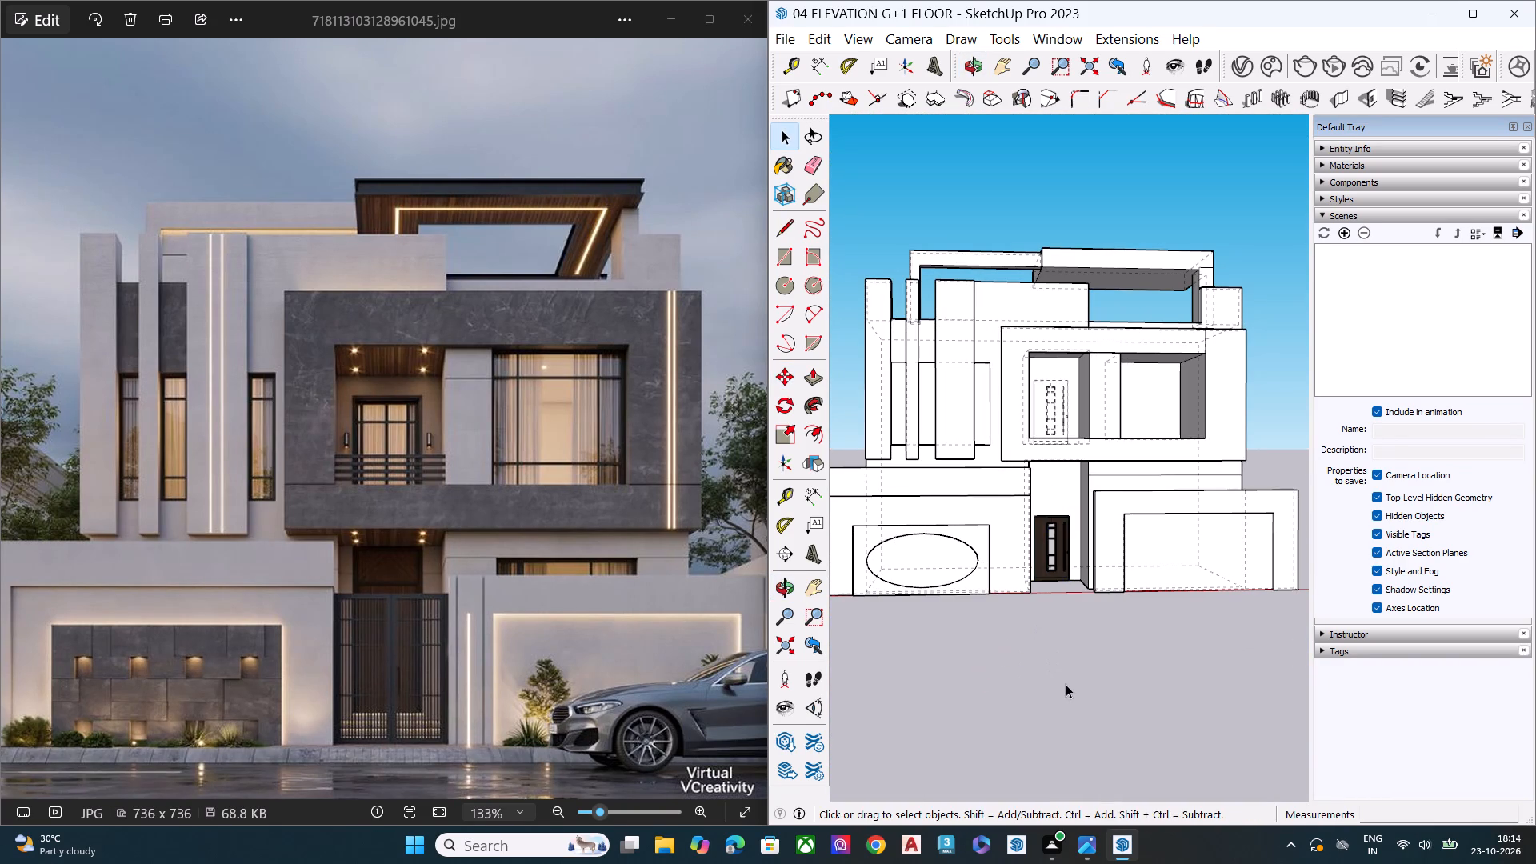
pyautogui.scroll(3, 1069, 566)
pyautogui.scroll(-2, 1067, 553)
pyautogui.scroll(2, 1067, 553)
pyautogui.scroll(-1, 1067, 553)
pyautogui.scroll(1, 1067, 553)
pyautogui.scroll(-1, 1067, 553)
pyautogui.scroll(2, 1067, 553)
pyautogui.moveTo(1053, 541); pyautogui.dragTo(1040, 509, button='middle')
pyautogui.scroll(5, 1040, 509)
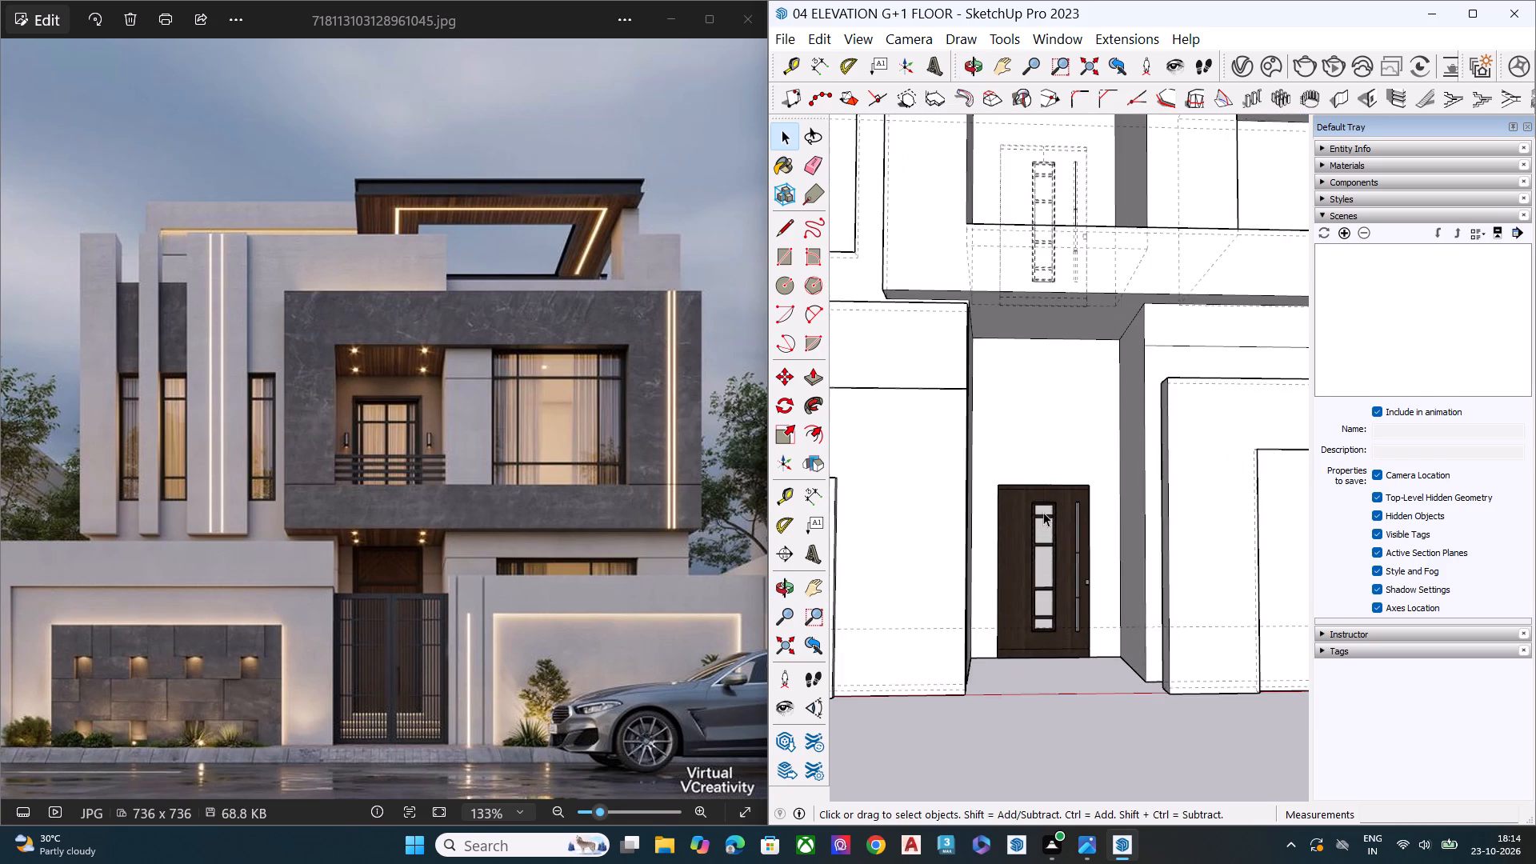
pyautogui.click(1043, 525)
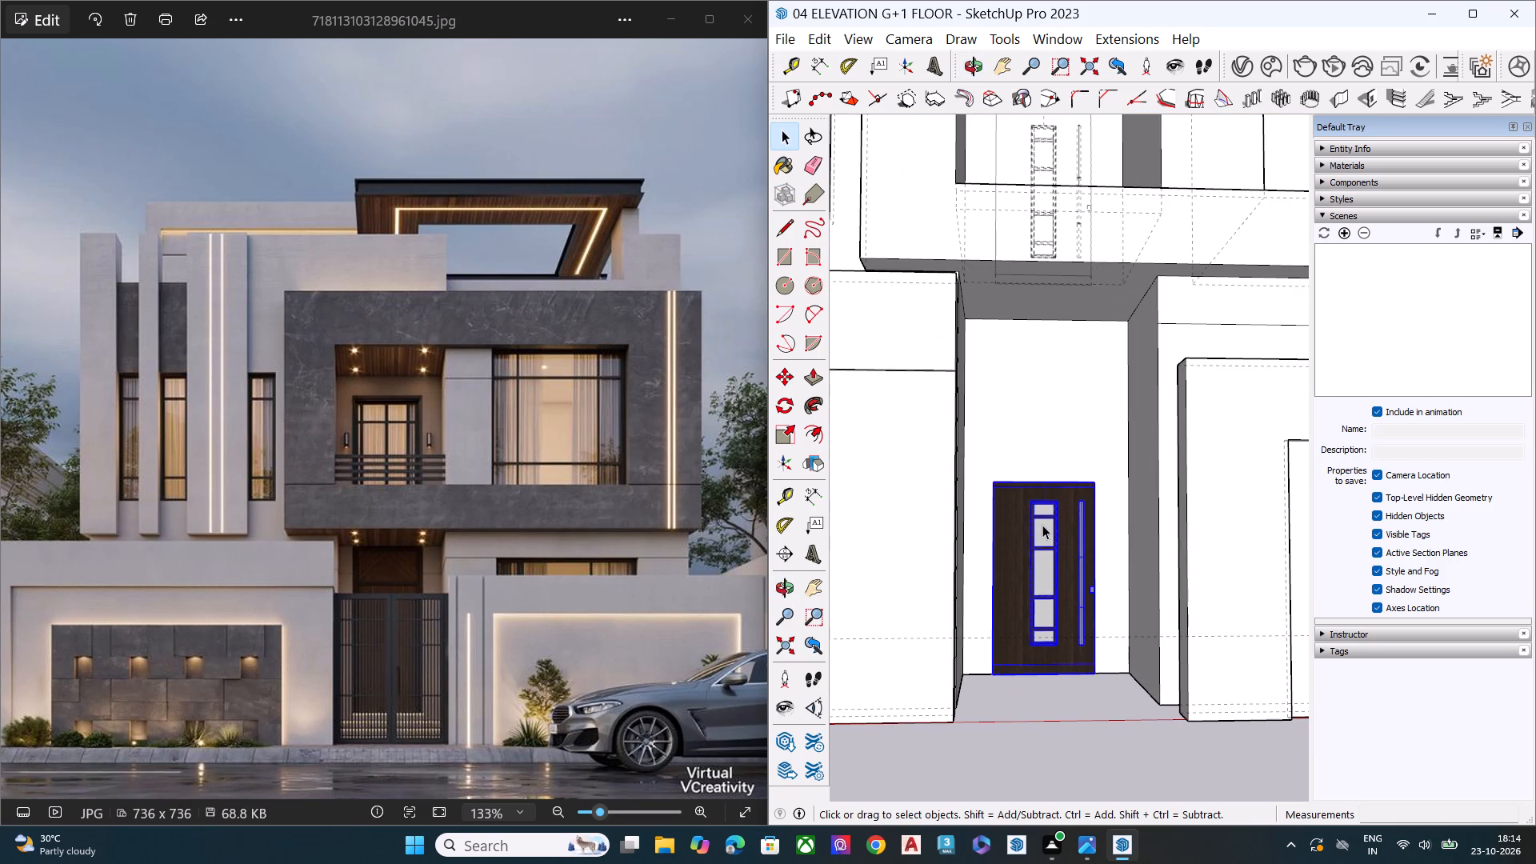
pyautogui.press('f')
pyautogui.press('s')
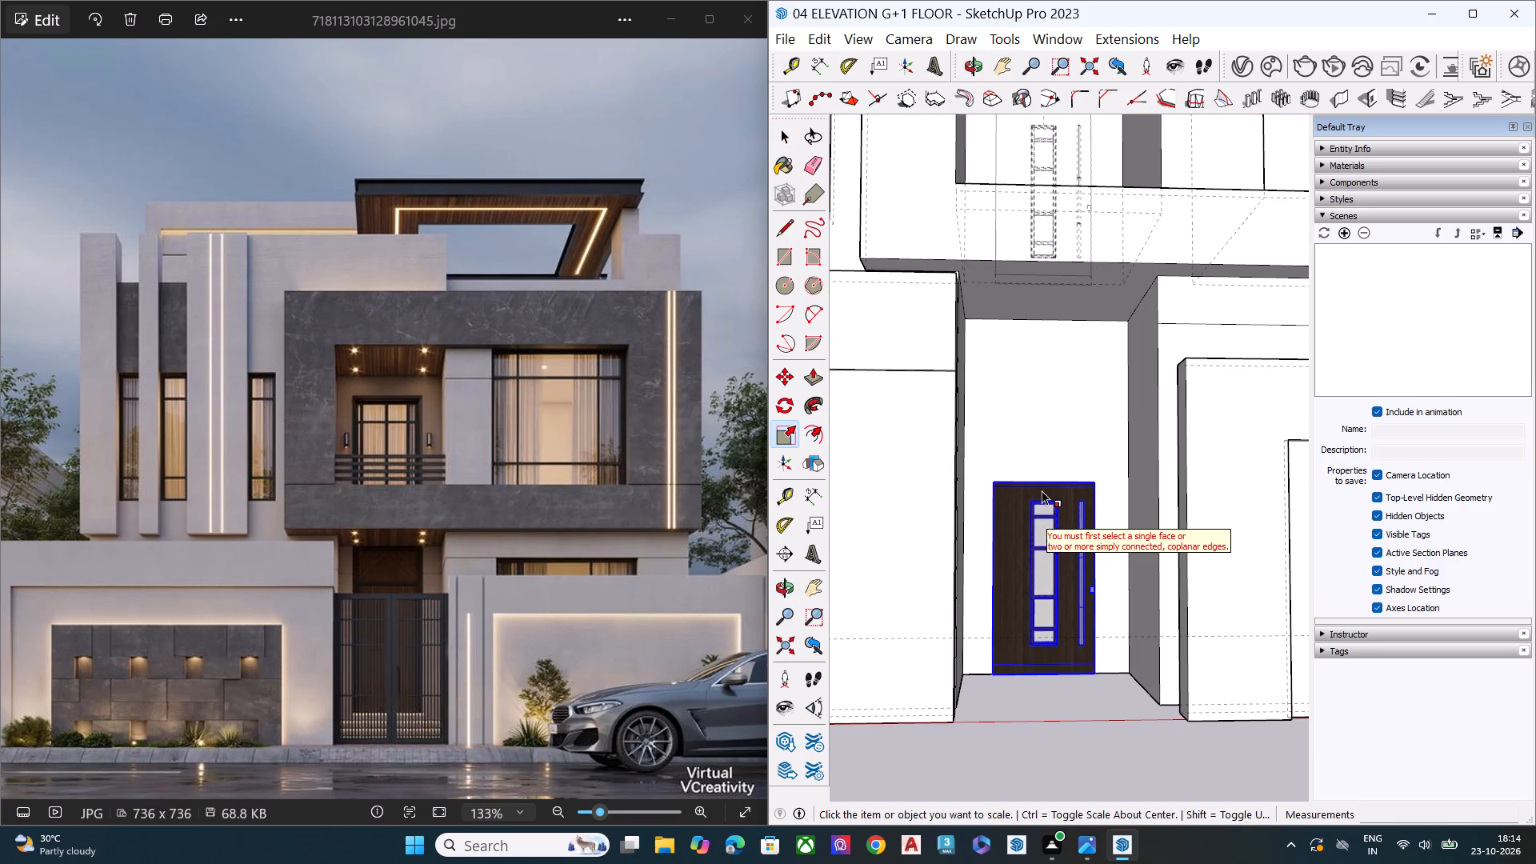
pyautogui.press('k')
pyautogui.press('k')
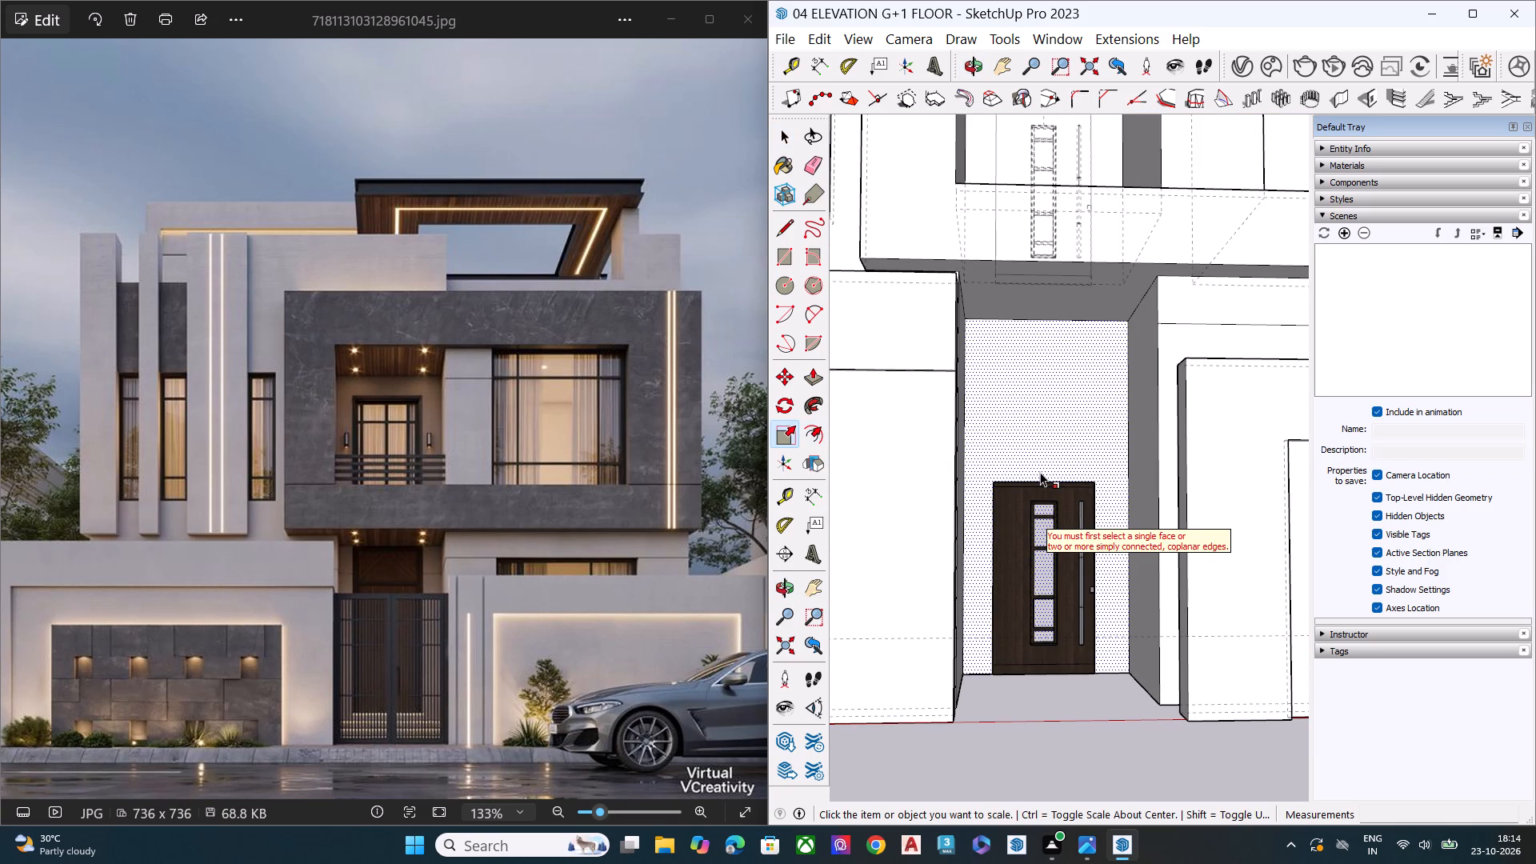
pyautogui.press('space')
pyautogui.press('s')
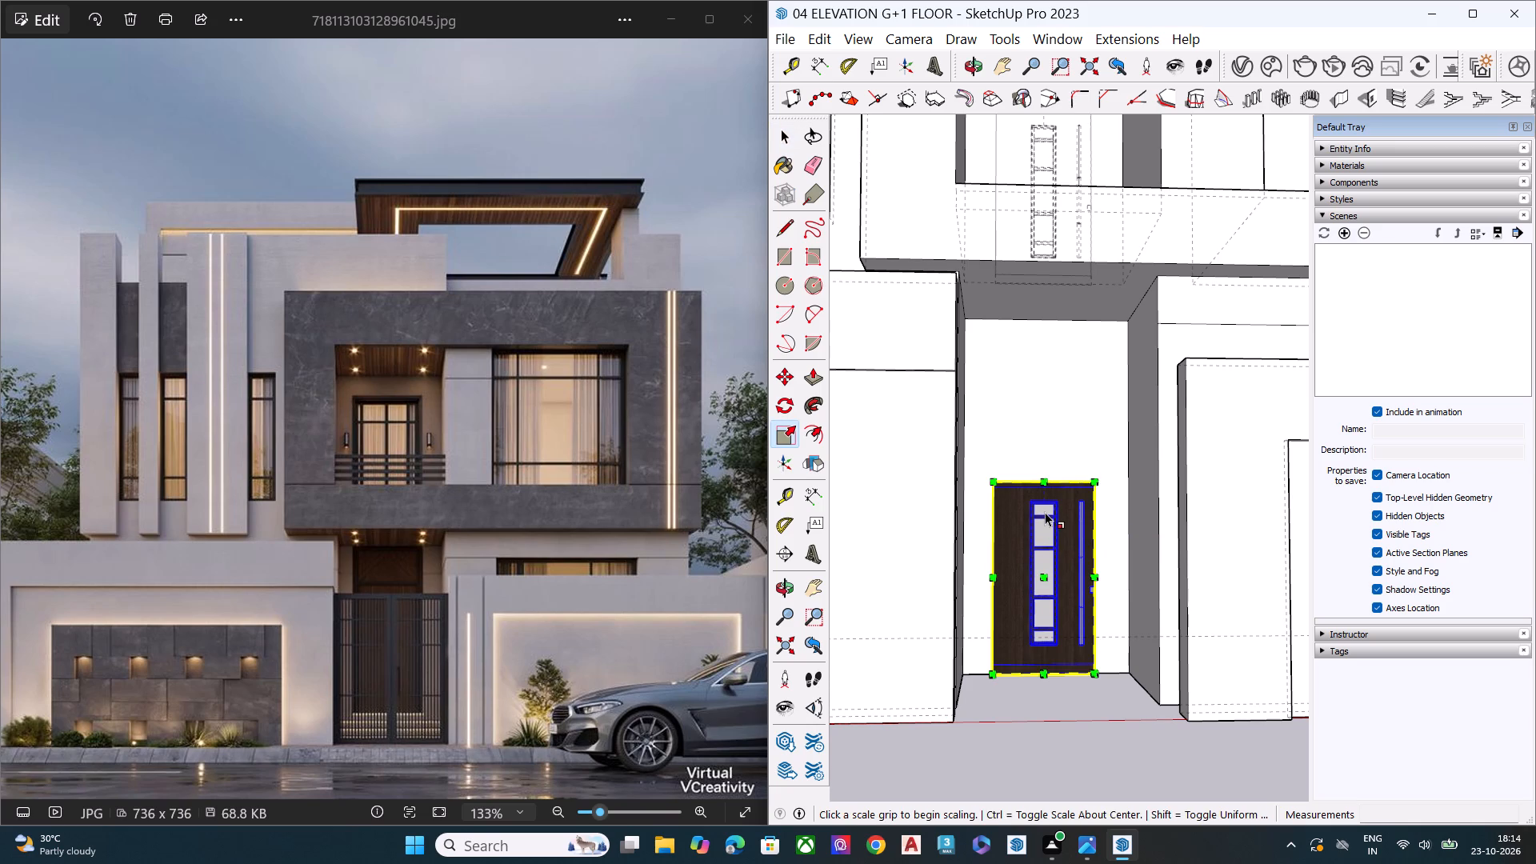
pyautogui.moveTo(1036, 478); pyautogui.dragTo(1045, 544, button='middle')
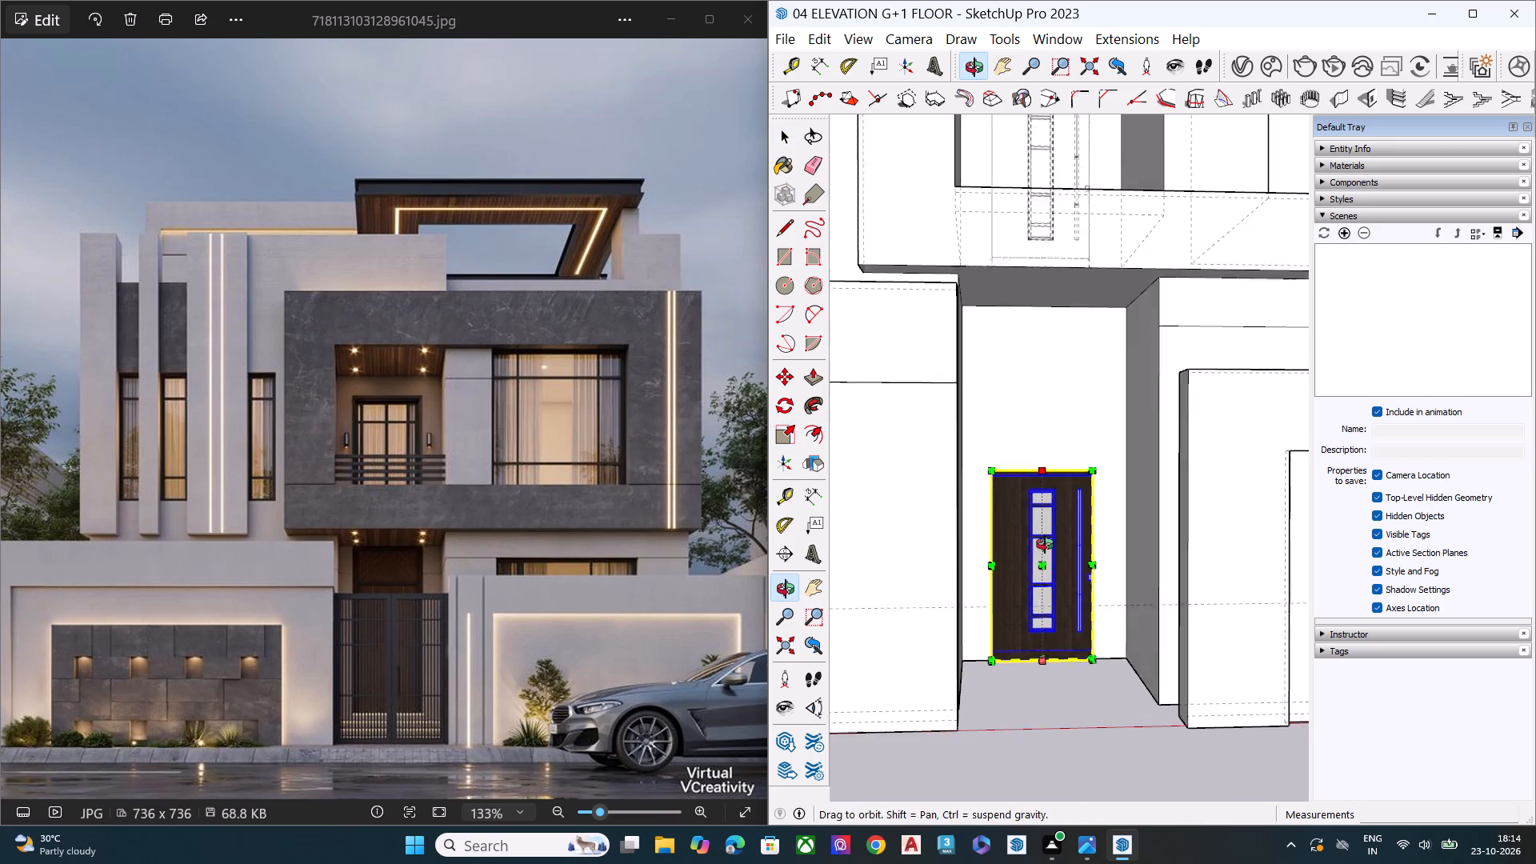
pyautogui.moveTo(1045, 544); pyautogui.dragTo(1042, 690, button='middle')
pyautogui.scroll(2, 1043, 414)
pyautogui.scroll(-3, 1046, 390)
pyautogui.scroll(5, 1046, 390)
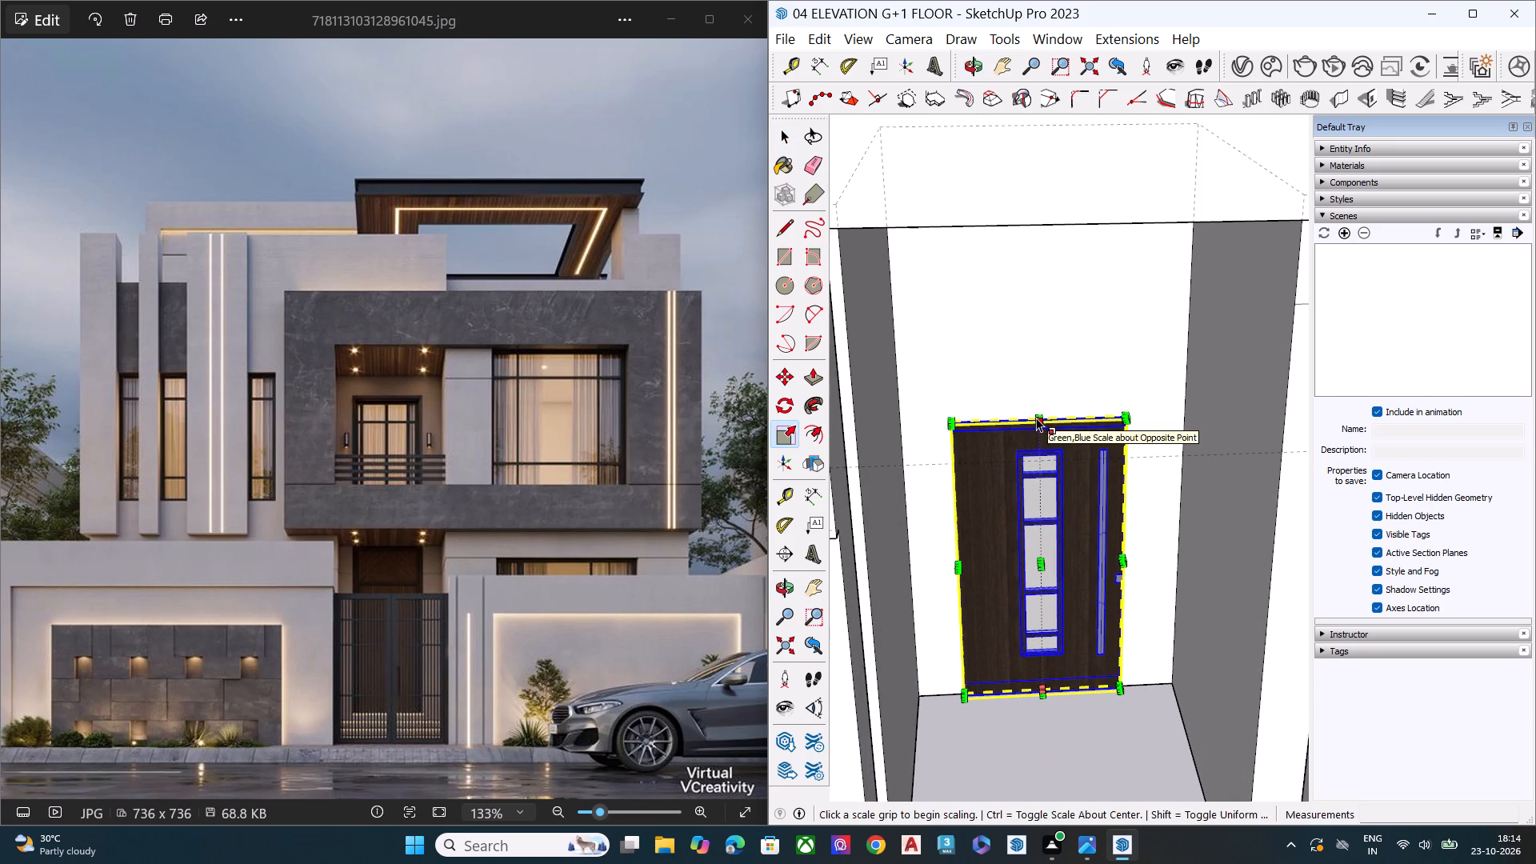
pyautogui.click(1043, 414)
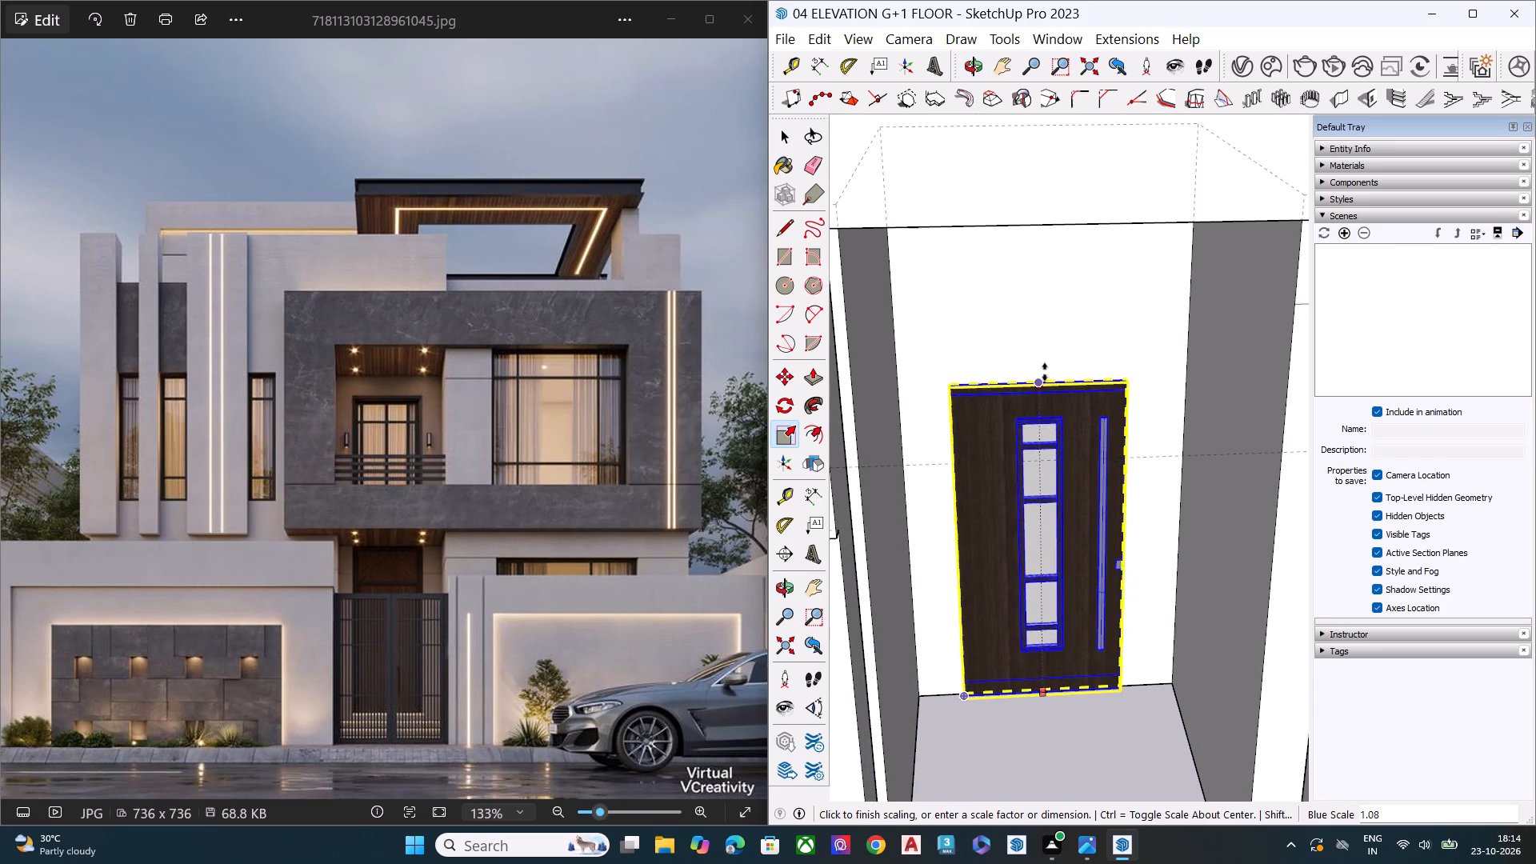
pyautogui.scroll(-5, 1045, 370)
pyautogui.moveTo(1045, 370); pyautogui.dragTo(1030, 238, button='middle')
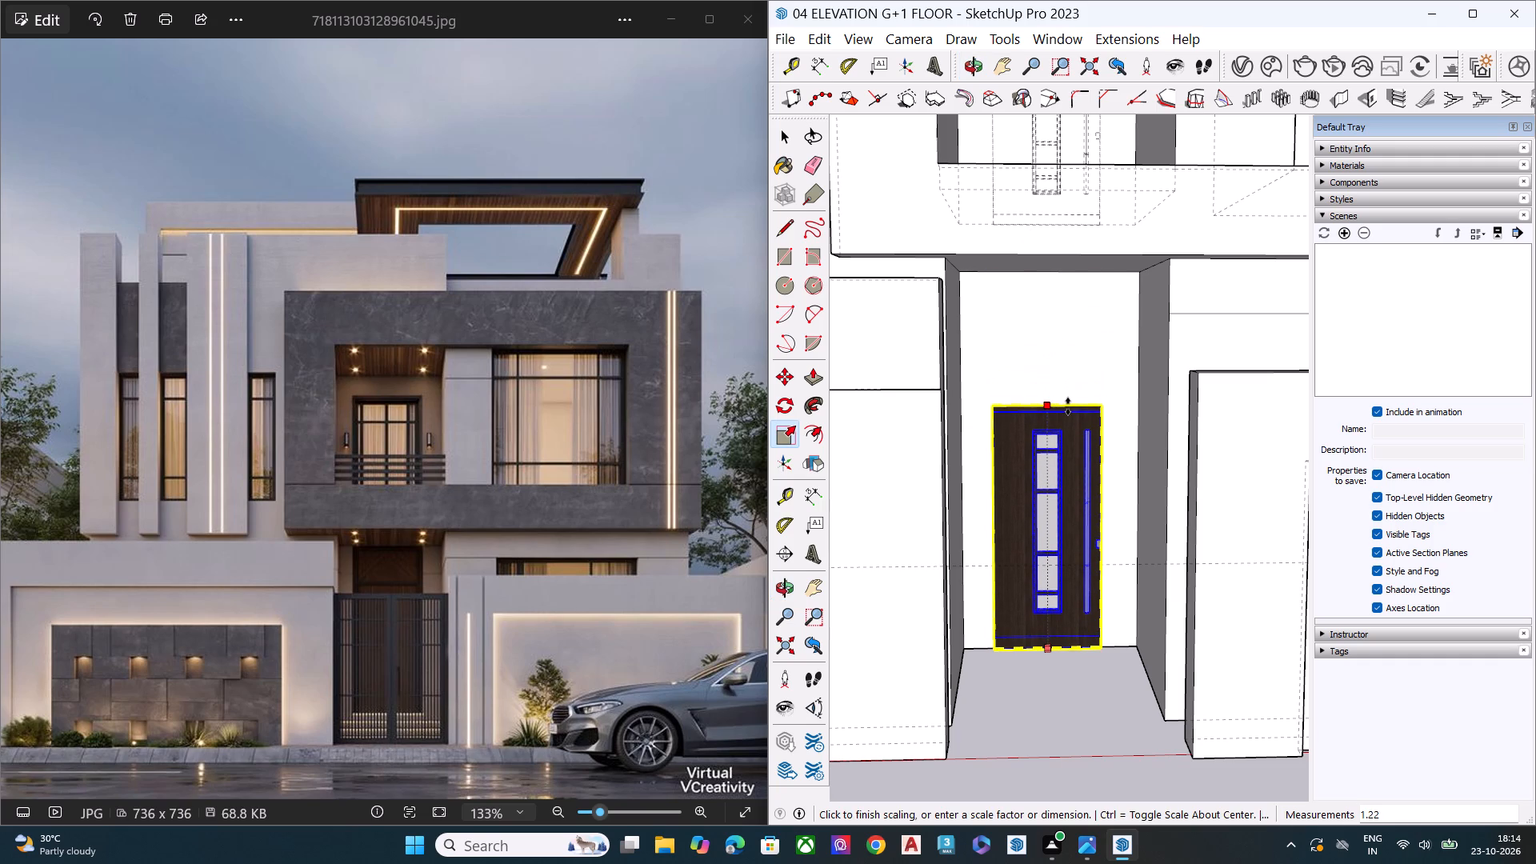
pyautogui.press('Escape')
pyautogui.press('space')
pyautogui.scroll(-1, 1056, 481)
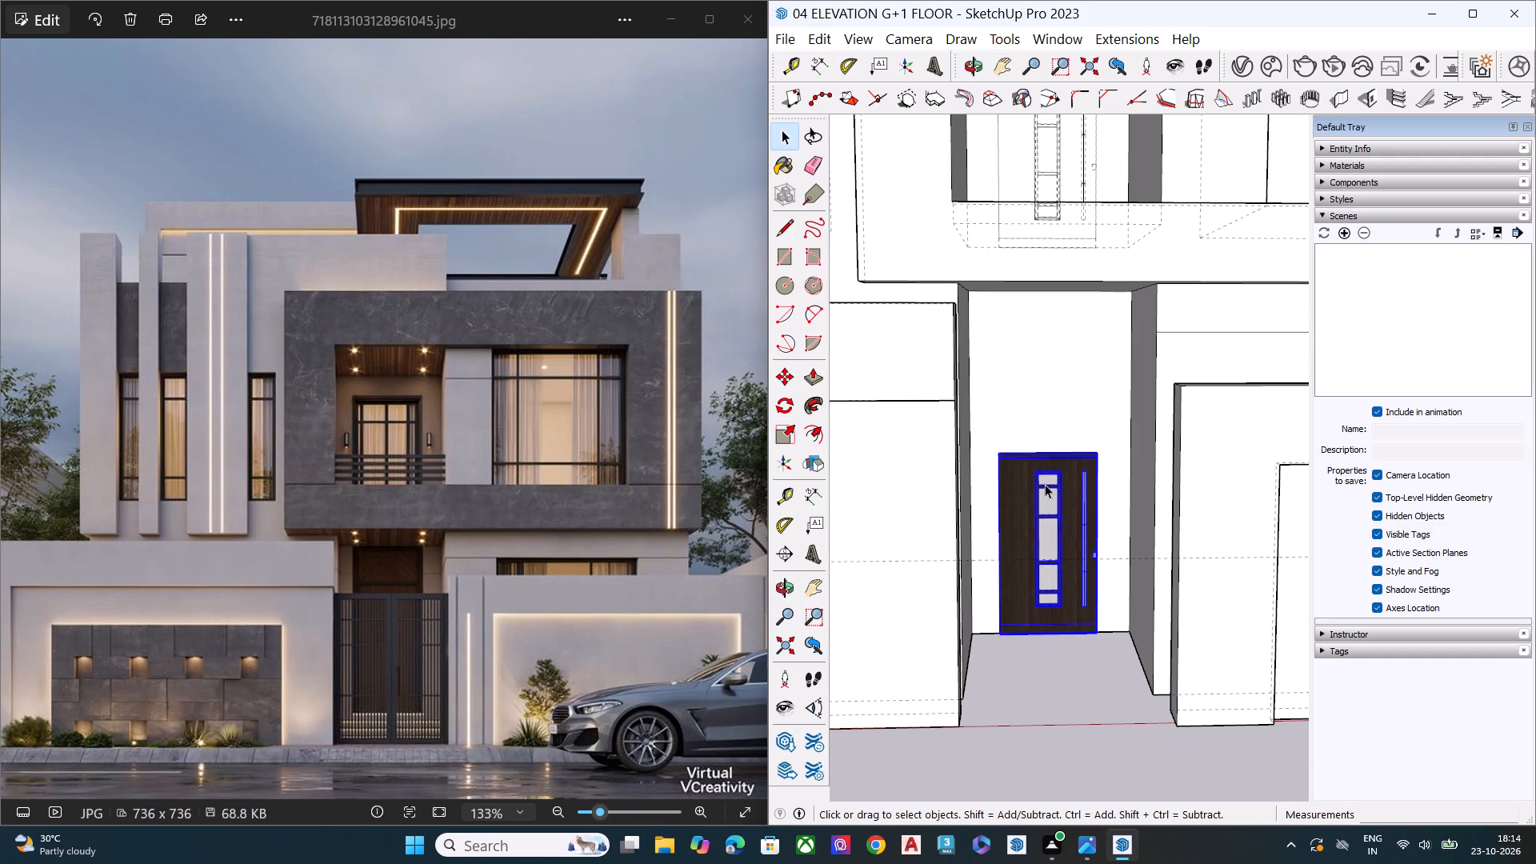
# Scale the ground-floor entrance door upward from its top edge to about 1.39 times its height.
pyautogui.press('s')
pyautogui.scroll(6, 1022, 440)
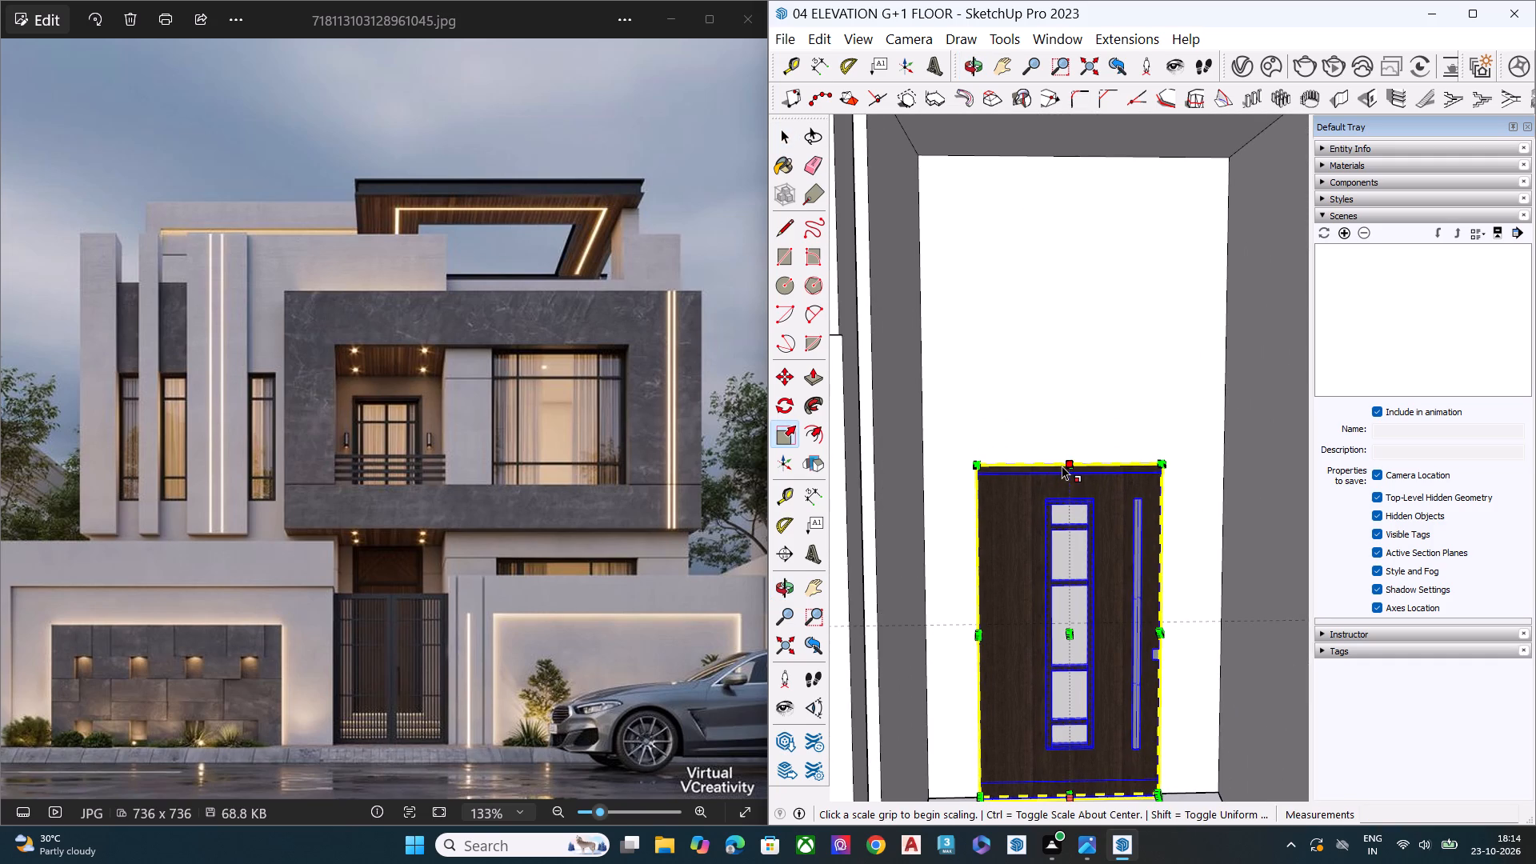
pyautogui.moveTo(1061, 469); pyautogui.dragTo(1063, 559, button='middle')
pyautogui.scroll(1, 1064, 465)
pyautogui.scroll(-2, 1064, 457)
pyautogui.scroll(7, 1064, 457)
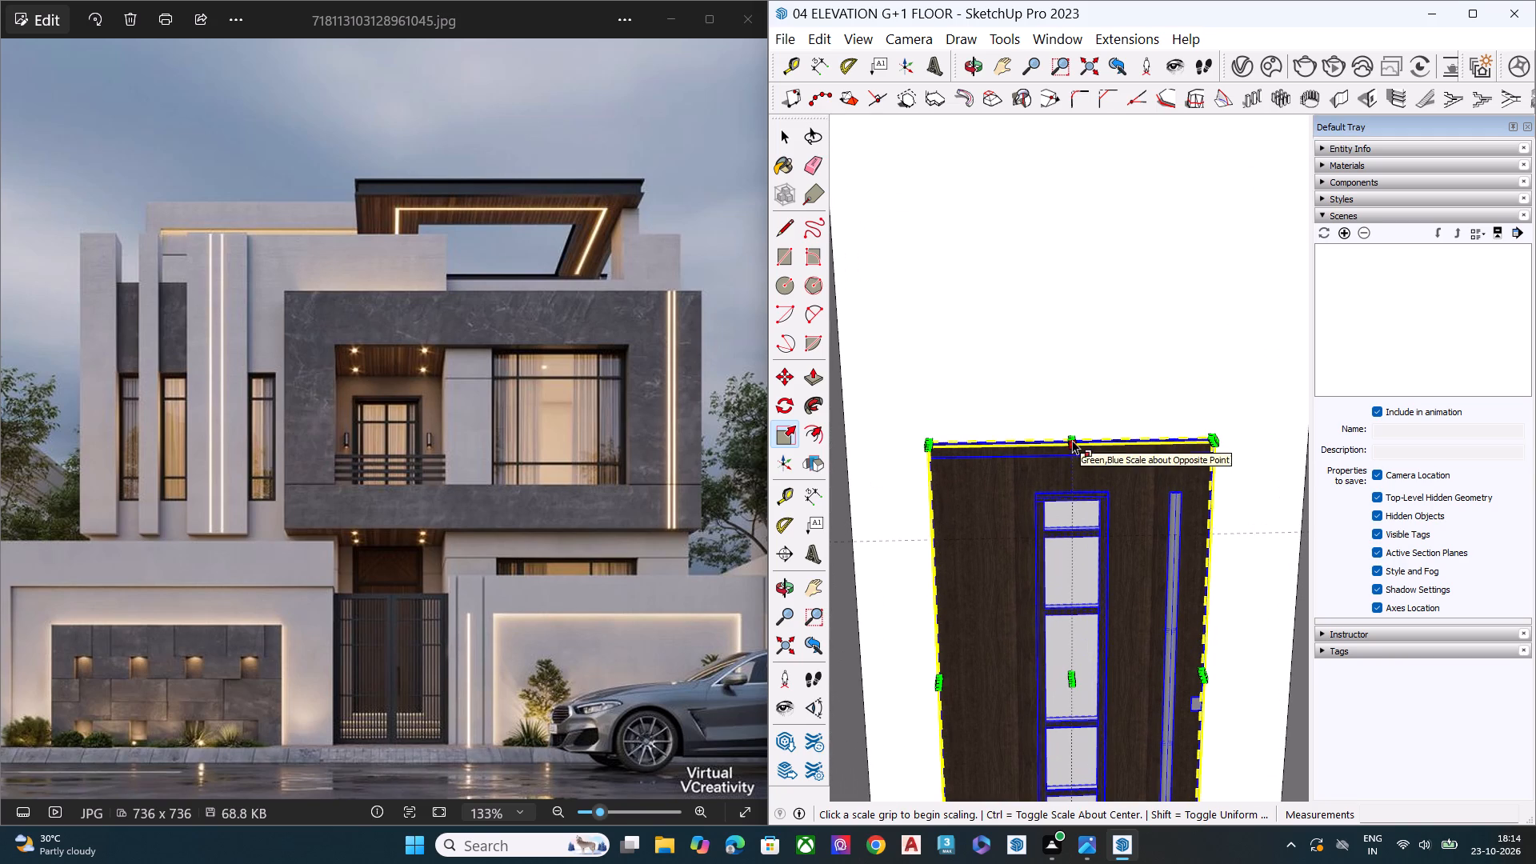
pyautogui.click(1071, 436)
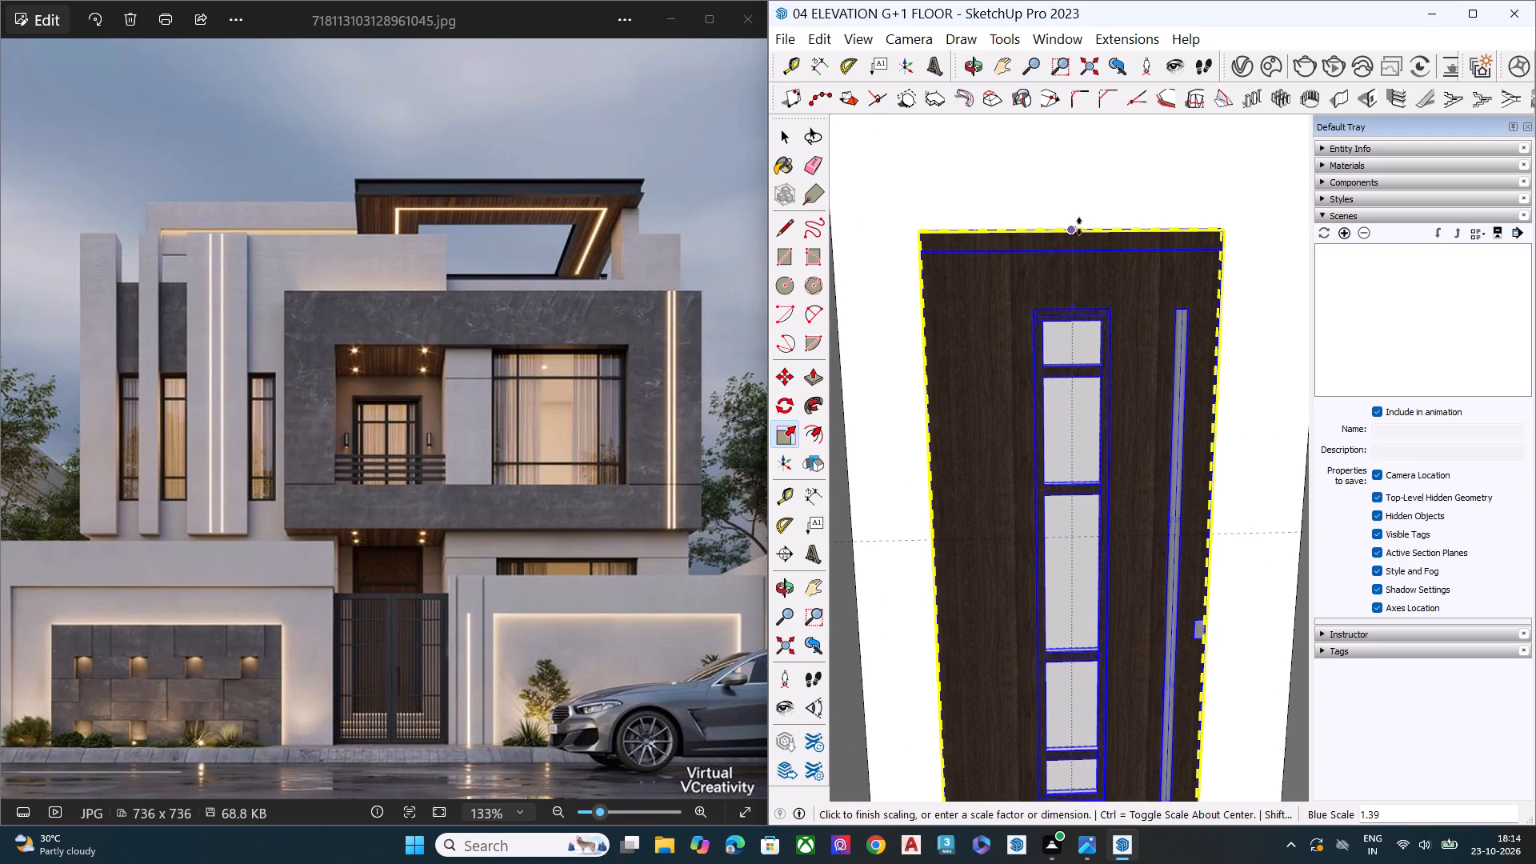
pyautogui.click(1080, 226)
pyautogui.scroll(-3, 1044, 326)
pyautogui.scroll(1, 1040, 333)
pyautogui.scroll(-5, 1037, 340)
pyautogui.moveTo(1049, 487); pyautogui.dragTo(1022, 334, button='middle')
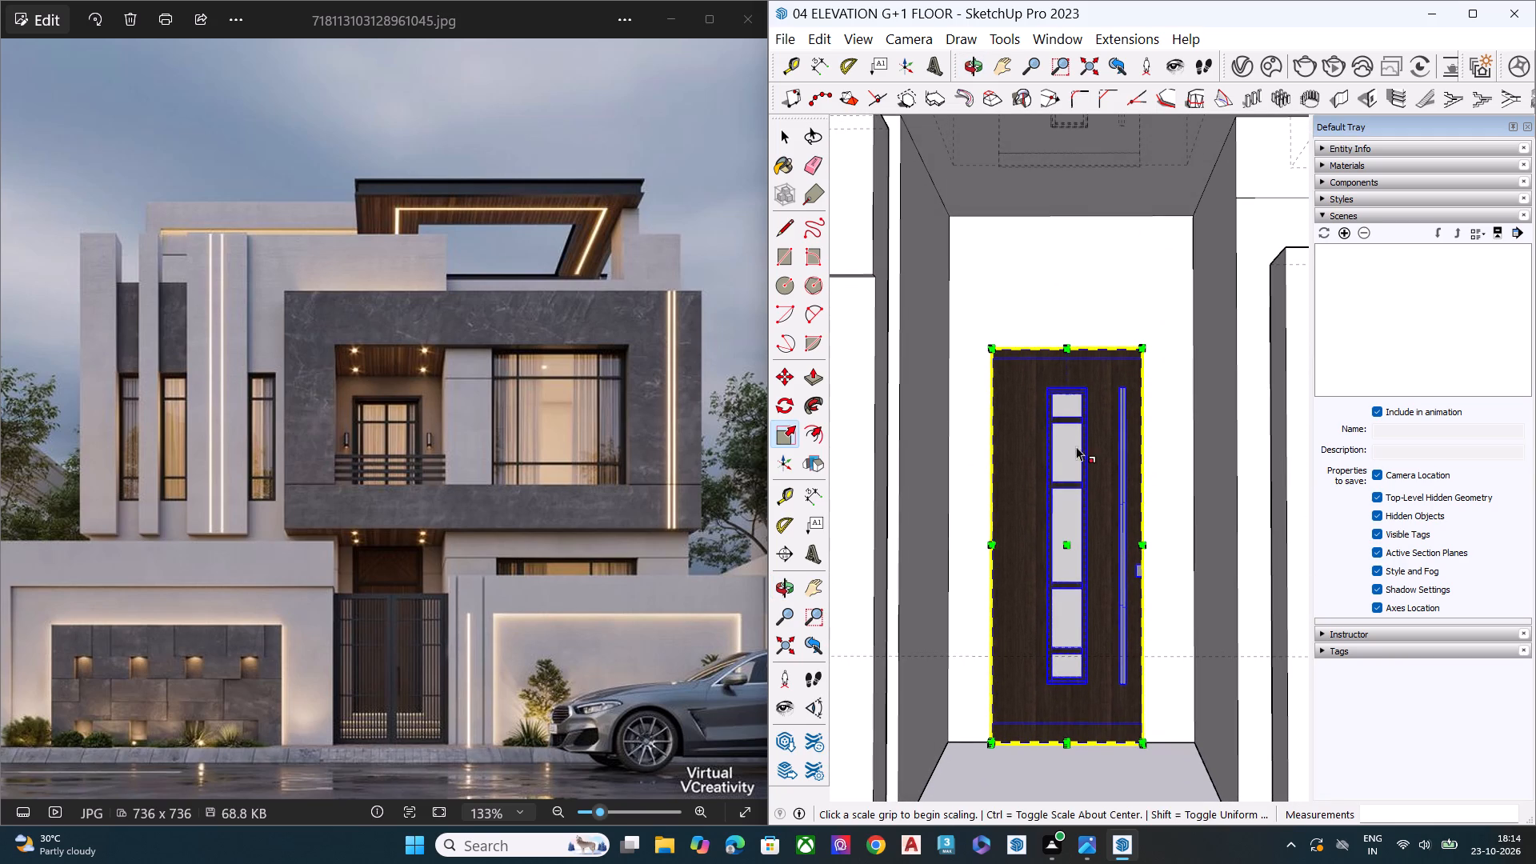
# Widen the entrance door outward on its handle side by a scale factor of about 1.10.
pyautogui.scroll(8, 1144, 531)
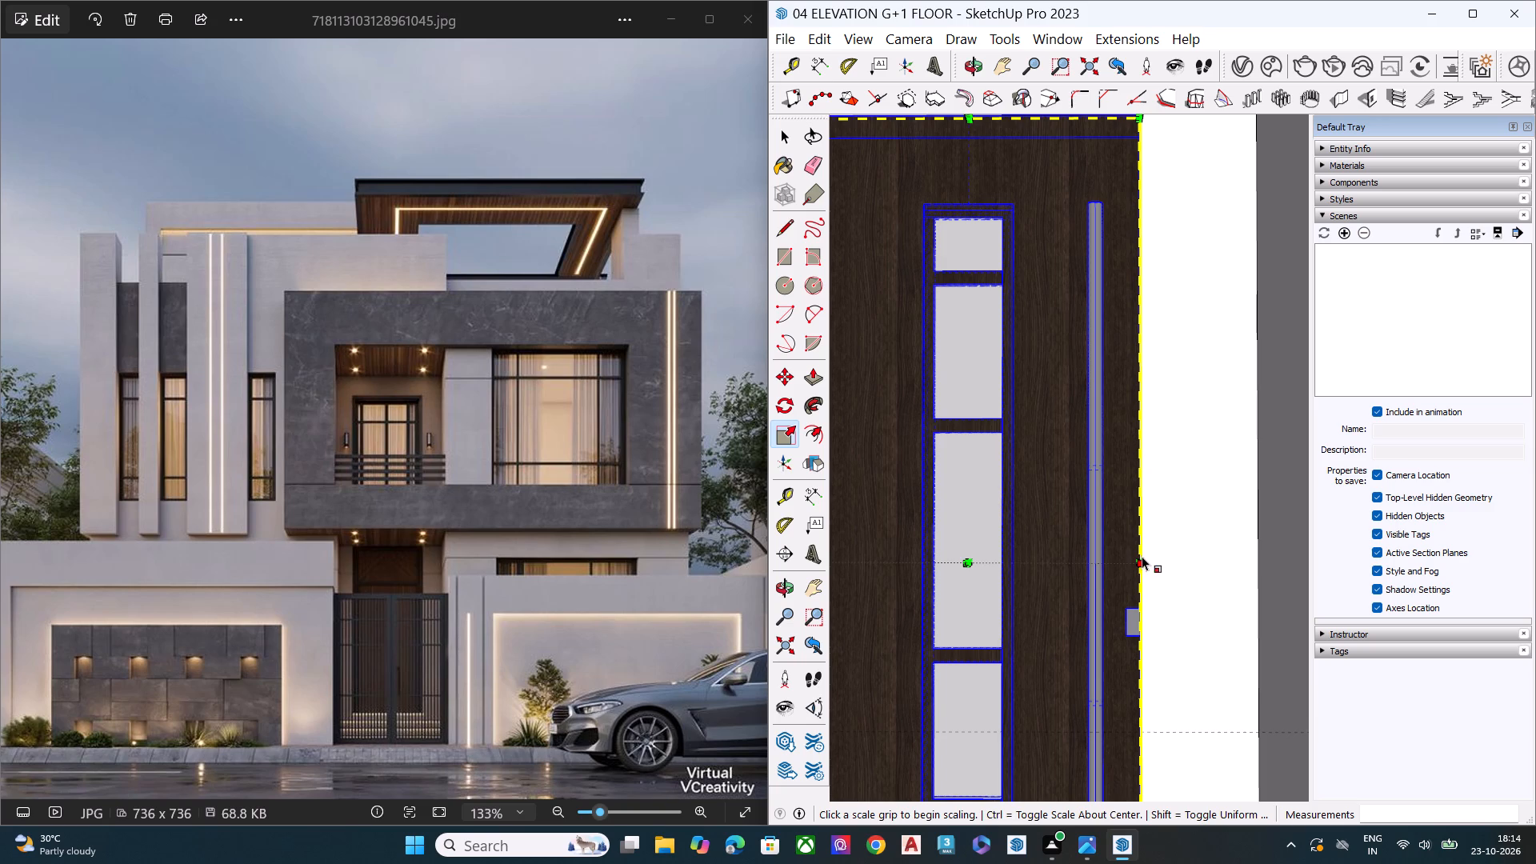
pyautogui.click(1133, 555)
pyautogui.click(1174, 548)
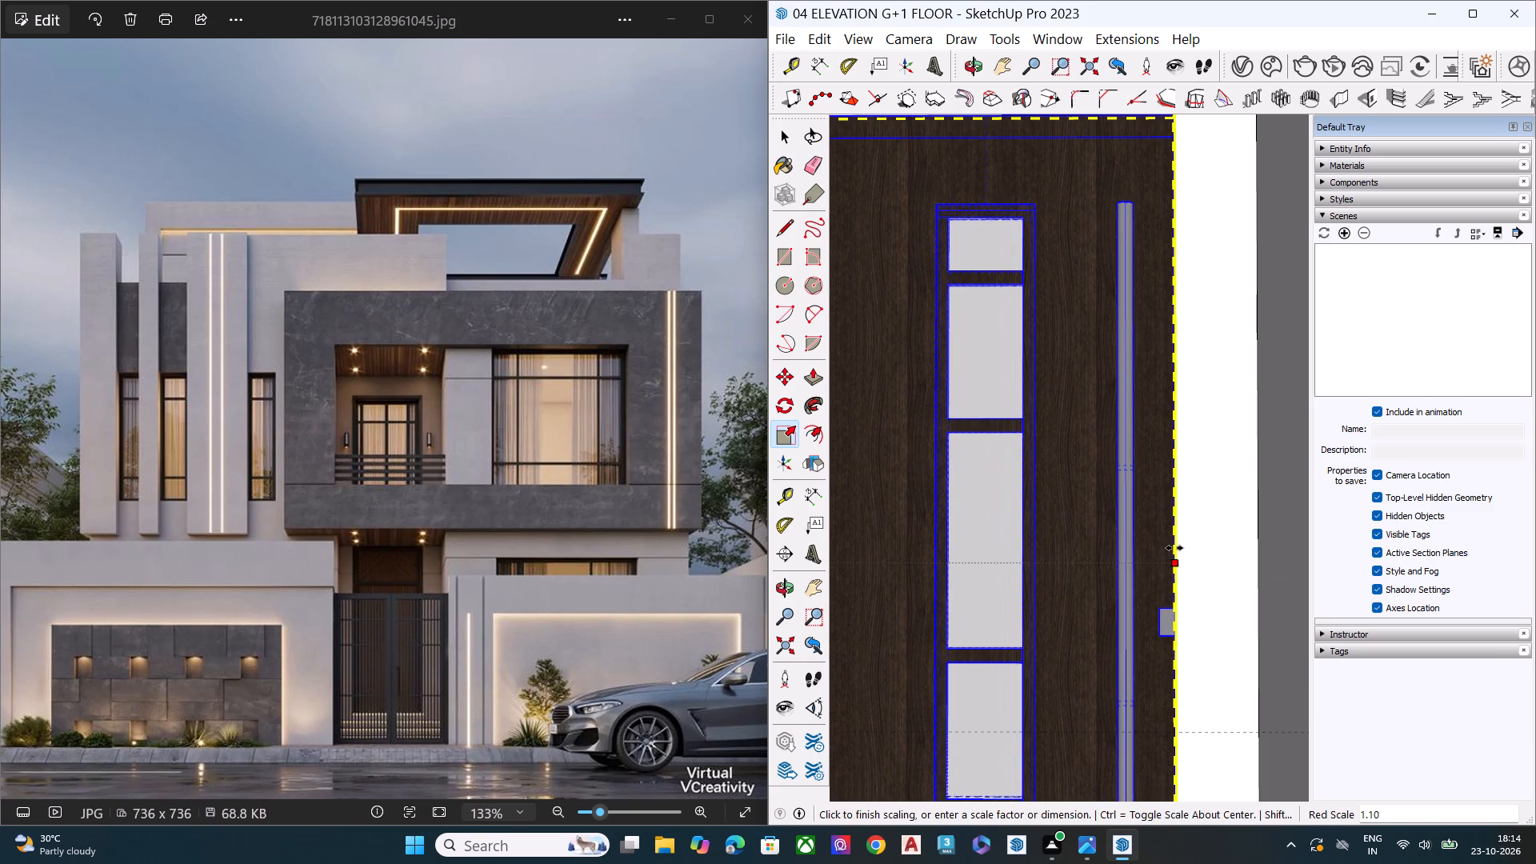
# Widen the entrance door outward on the side opposite its handle and clear the selection.
pyautogui.scroll(-3, 1202, 526)
pyautogui.scroll(1, 1205, 526)
pyautogui.scroll(-2, 1205, 526)
pyautogui.scroll(4, 950, 567)
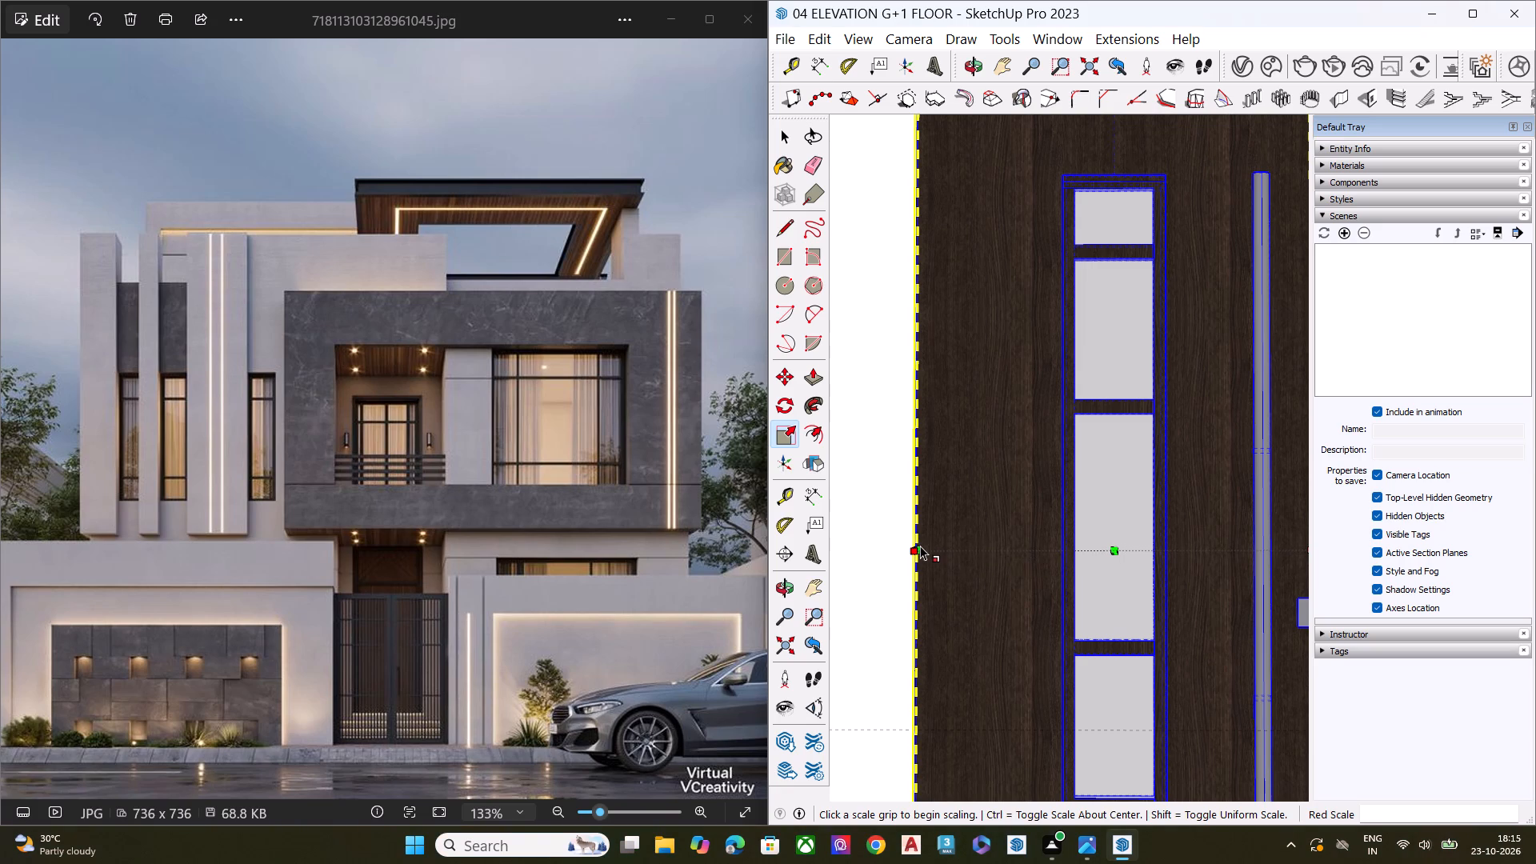
pyautogui.click(922, 544)
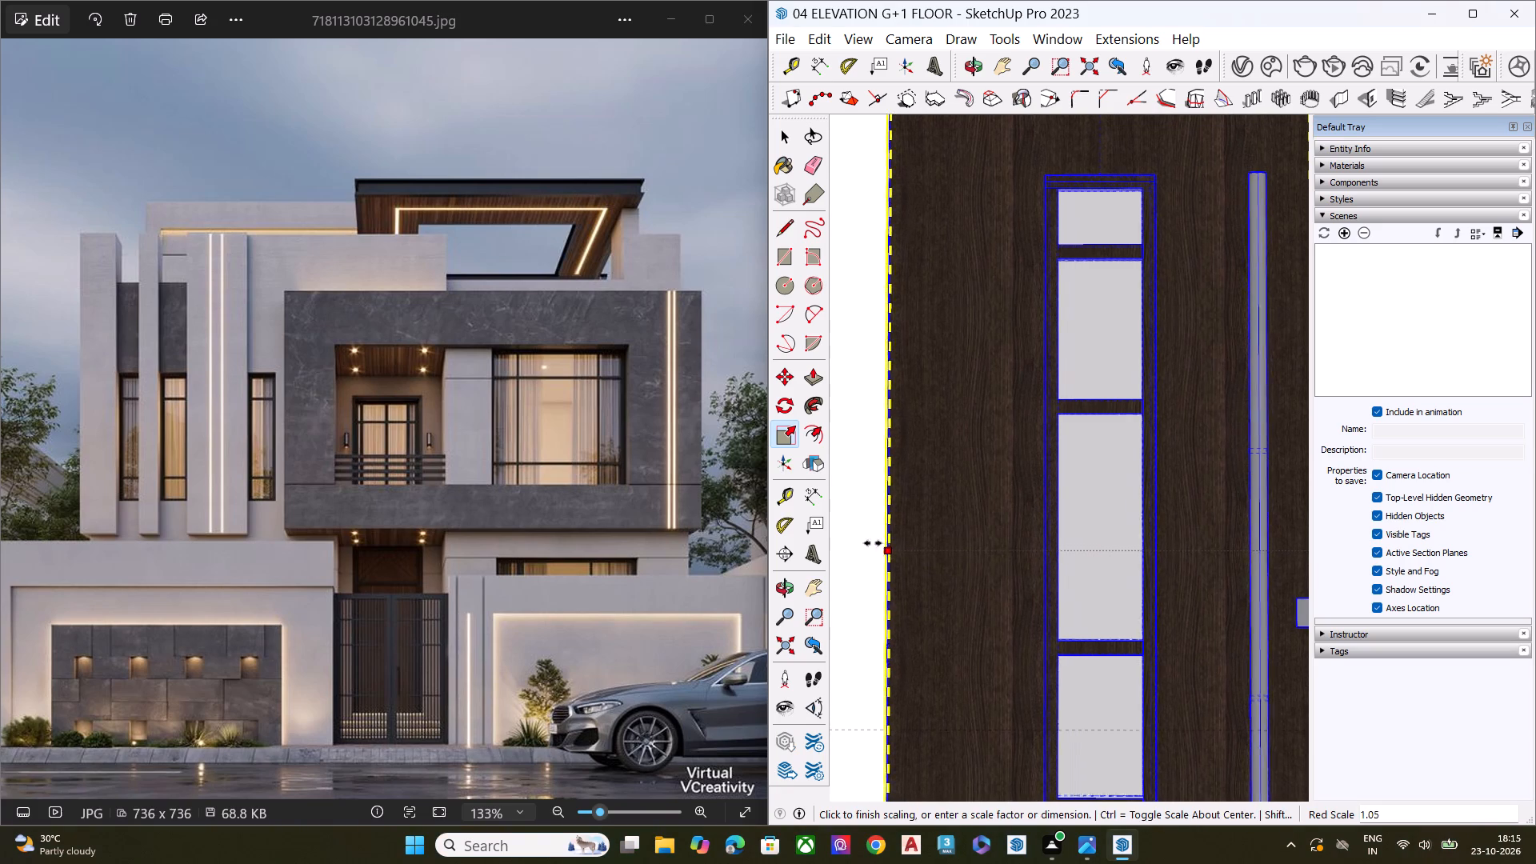
pyautogui.click(852, 542)
pyautogui.press('space')
pyautogui.scroll(-1, 890, 469)
pyautogui.scroll(1, 890, 469)
pyautogui.scroll(-8, 890, 469)
pyautogui.scroll(3, 919, 434)
pyautogui.scroll(-1, 922, 434)
pyautogui.scroll(2, 922, 434)
pyautogui.scroll(-4, 922, 434)
pyautogui.scroll(3, 958, 480)
pyautogui.scroll(-4, 959, 479)
pyautogui.scroll(1, 962, 475)
pyautogui.scroll(-3, 962, 475)
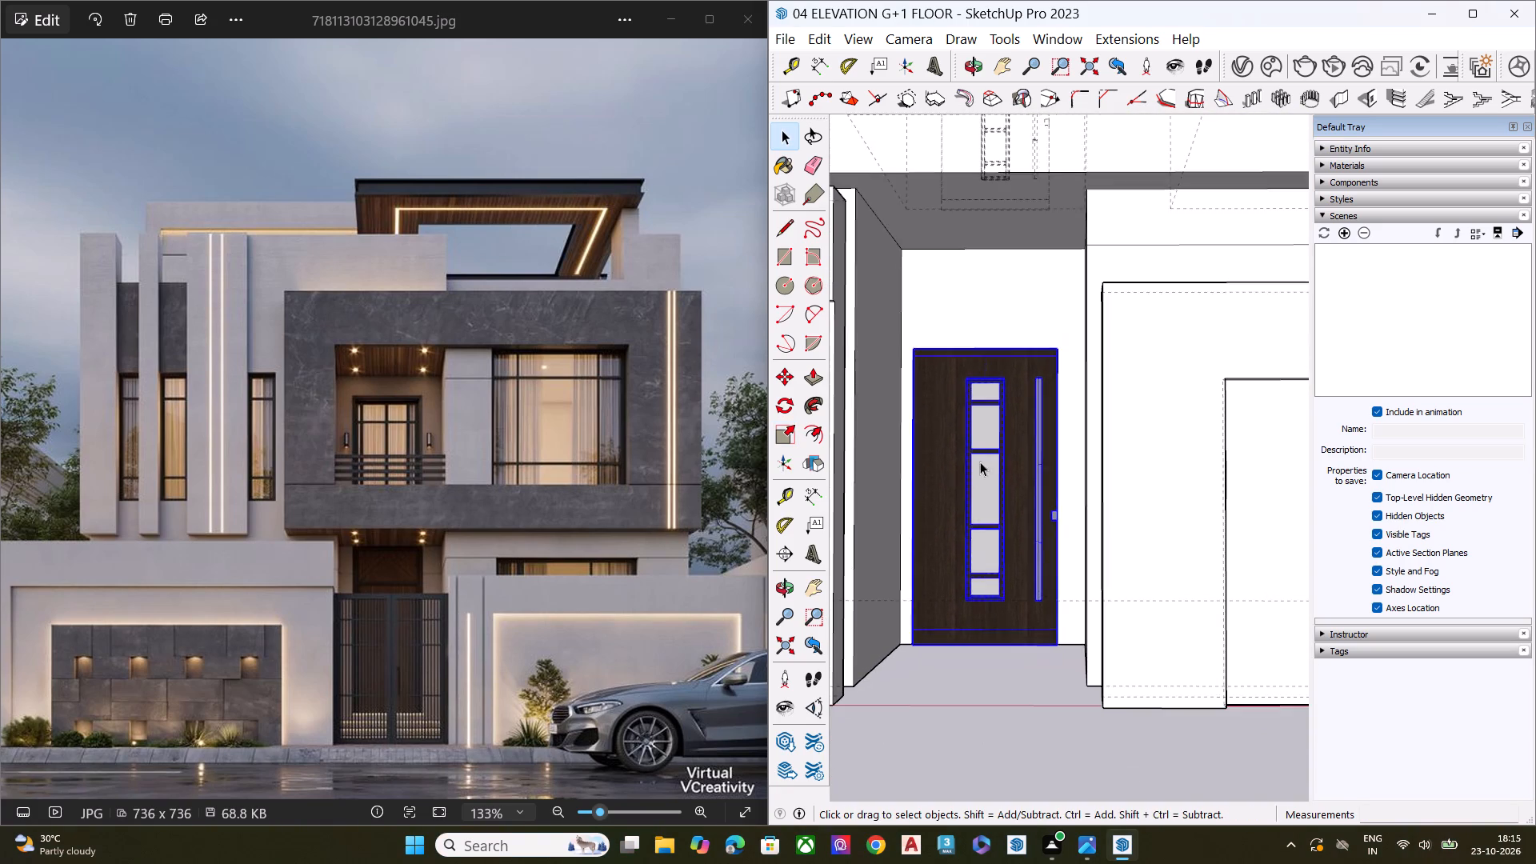
pyautogui.scroll(-8, 1030, 456)
pyautogui.click(998, 690)
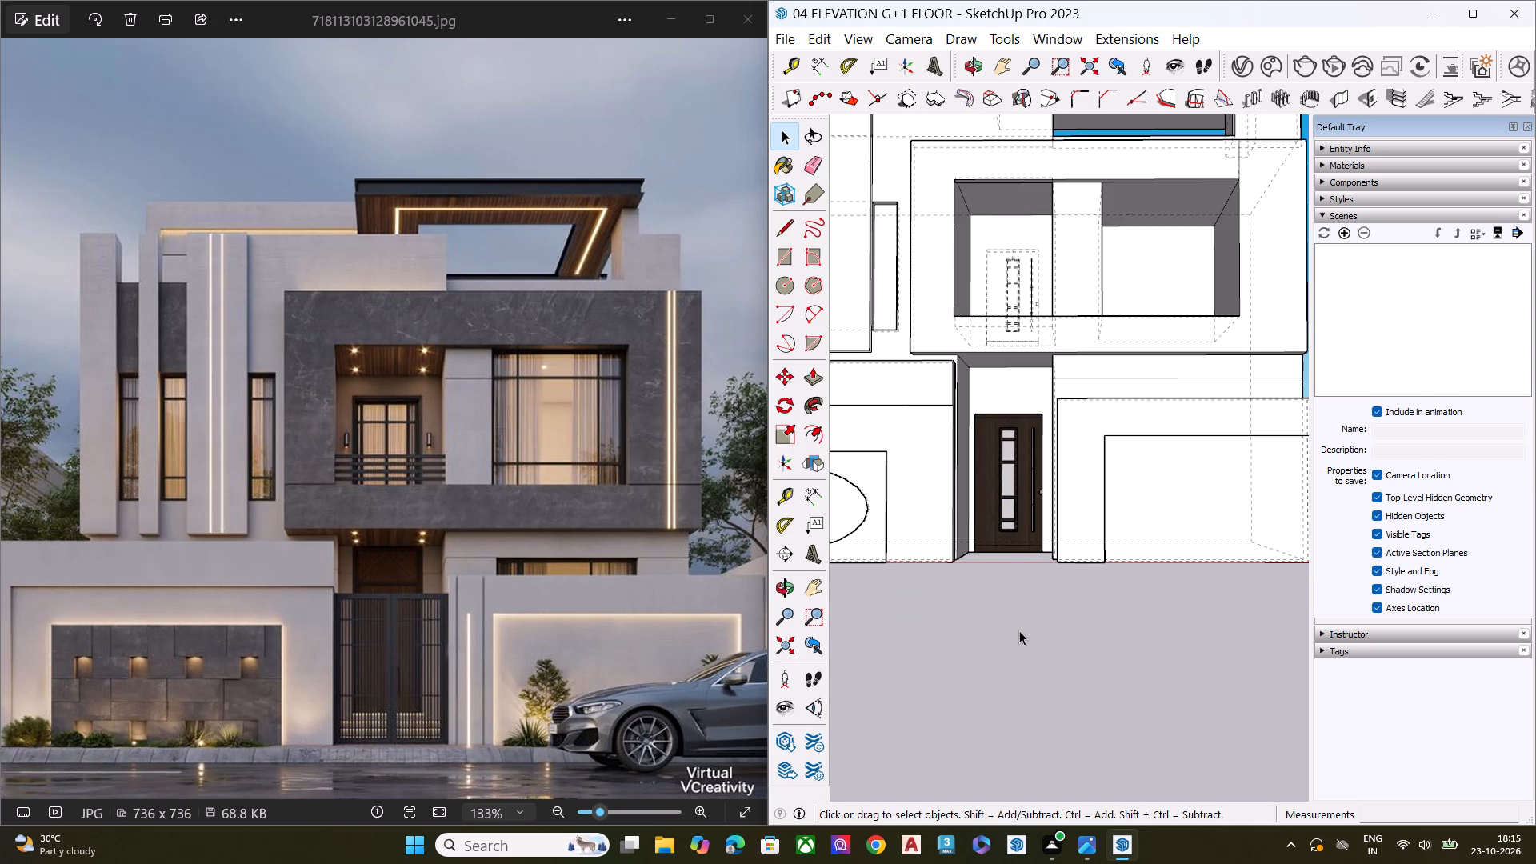
pyautogui.click(1019, 630)
# Compare the balcony and entrance areas in the reference photo with the model, examining the model's front from several angles.
pyautogui.scroll(-3, 1019, 630)
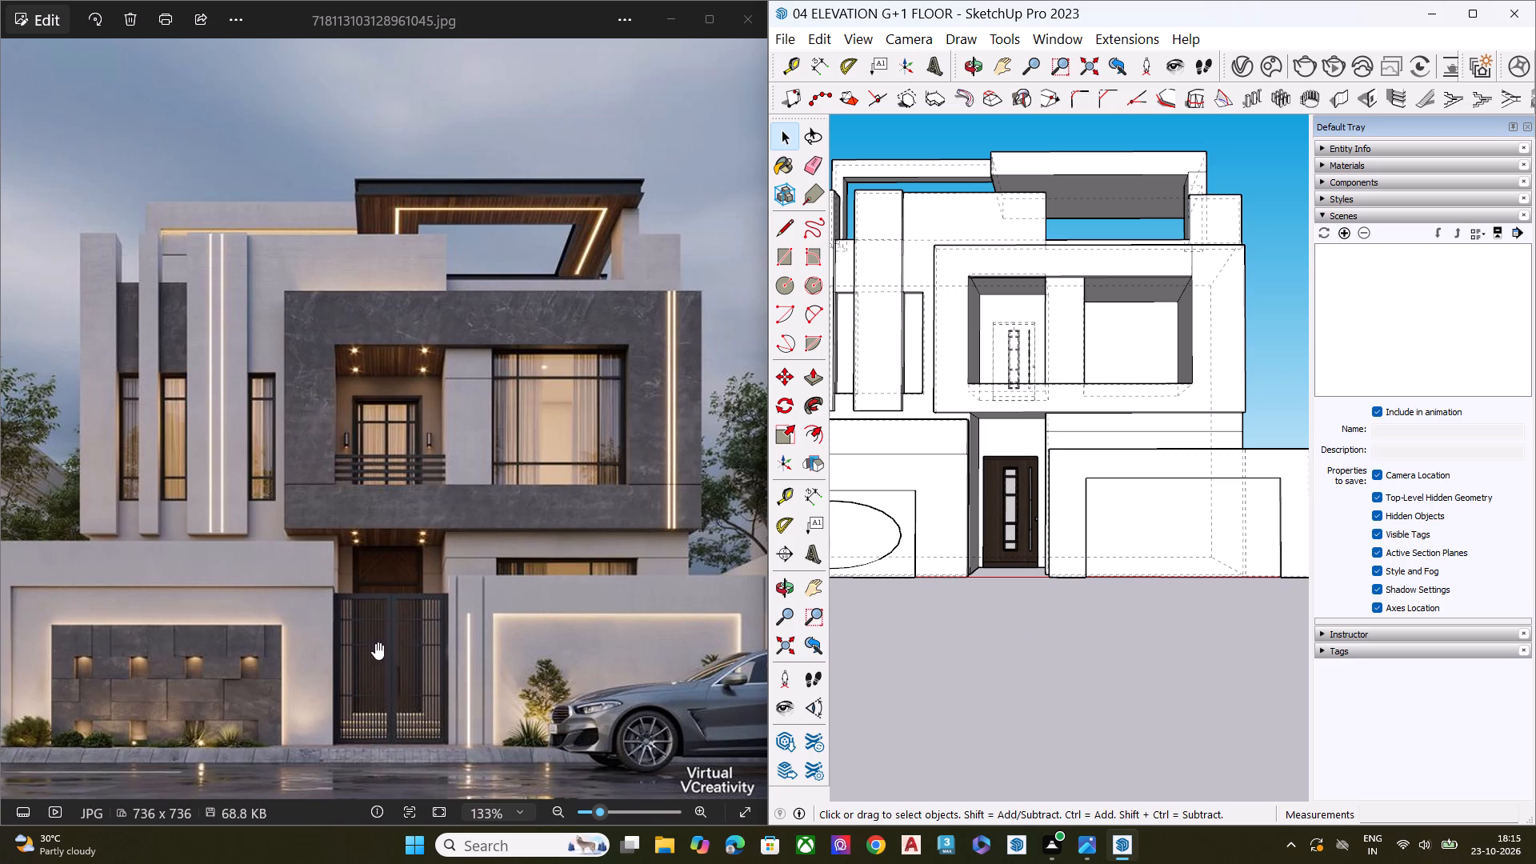
pyautogui.scroll(-1, 405, 583)
pyautogui.scroll(7, 405, 583)
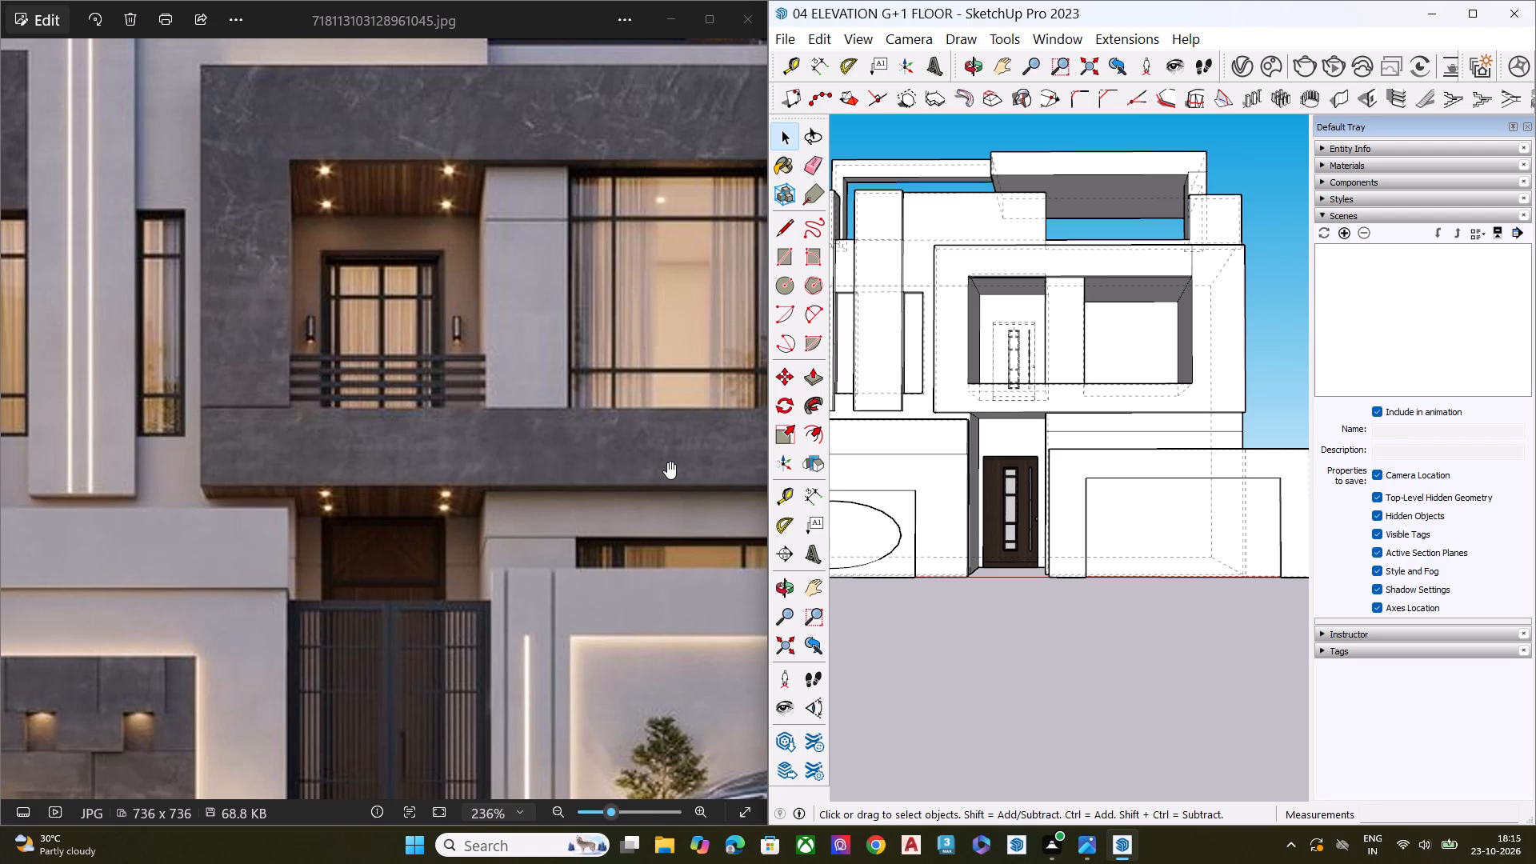
pyautogui.scroll(-4, 679, 497)
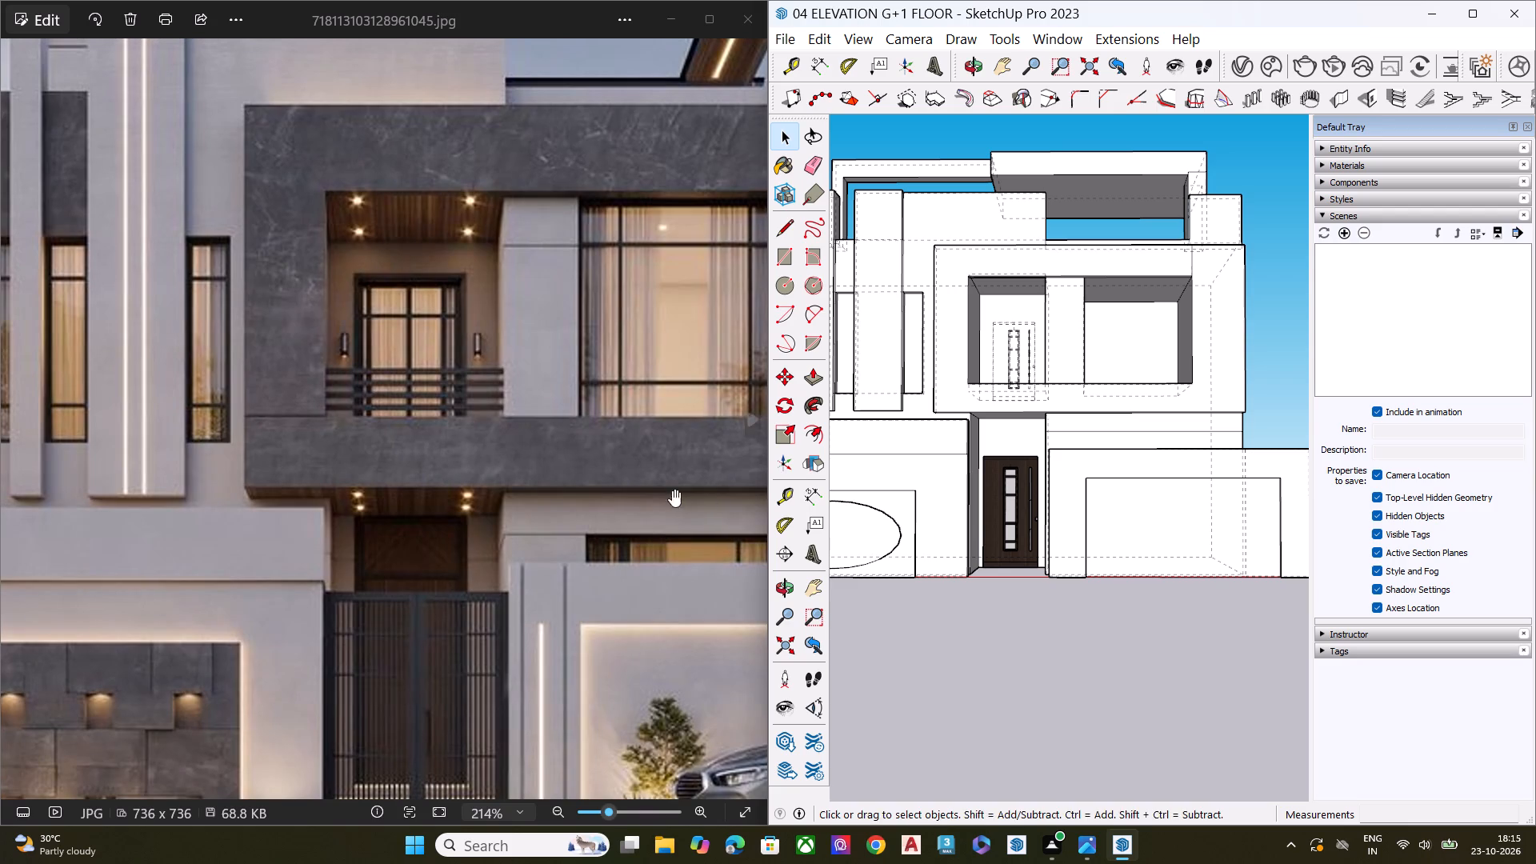
pyautogui.scroll(-6, 472, 493)
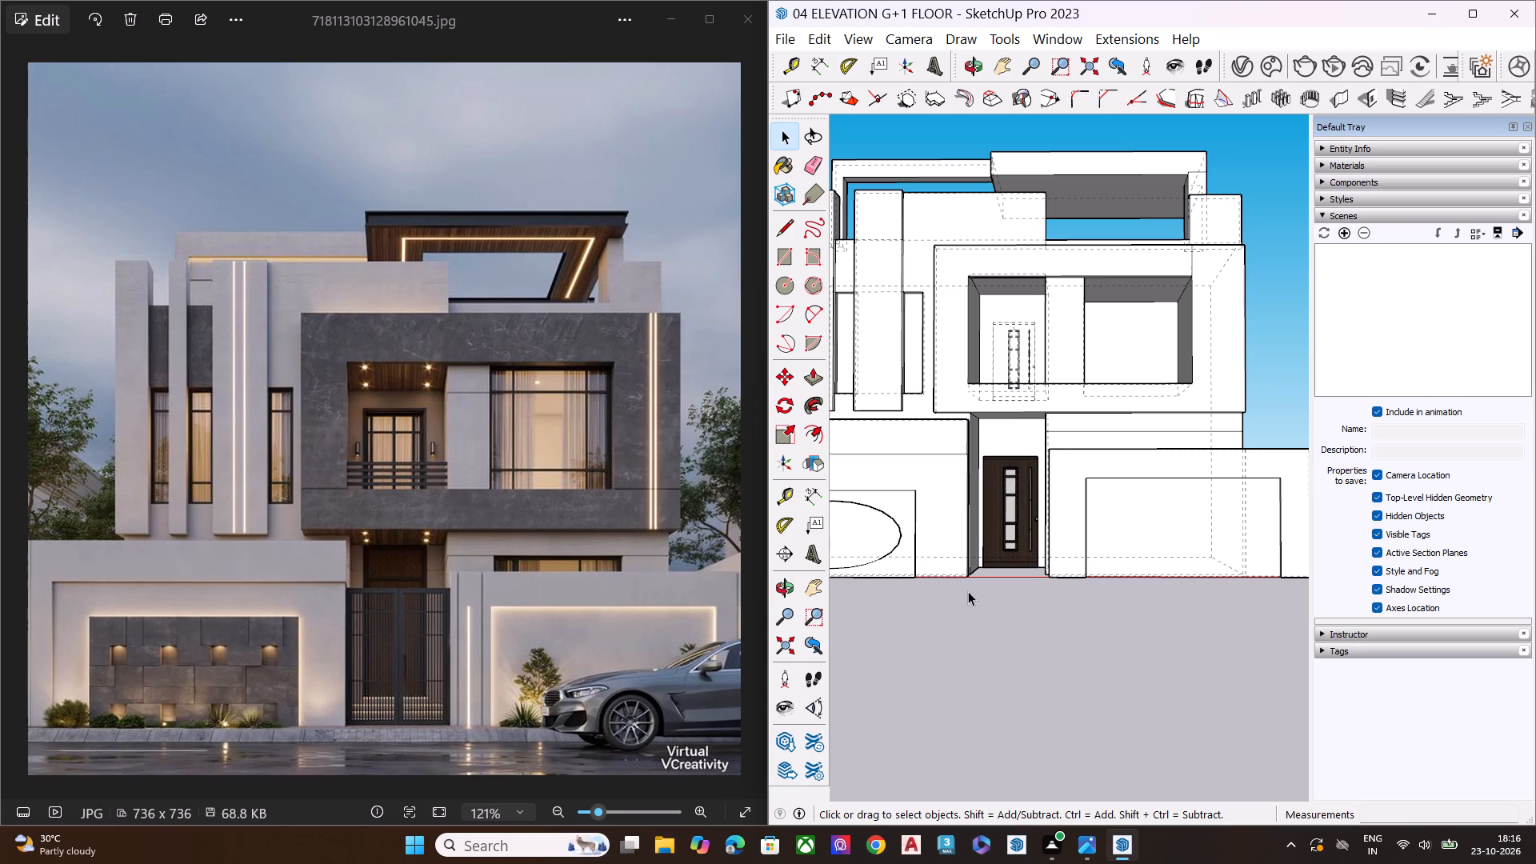
pyautogui.scroll(-1, 1038, 470)
pyautogui.scroll(2, 1038, 470)
pyautogui.scroll(-1, 1038, 470)
pyautogui.scroll(1, 1038, 470)
pyautogui.scroll(-2, 1038, 478)
pyautogui.moveTo(1011, 590); pyautogui.dragTo(1328, 501, button='middle')
pyautogui.moveTo(1001, 446); pyautogui.dragTo(1045, 715, button='middle')
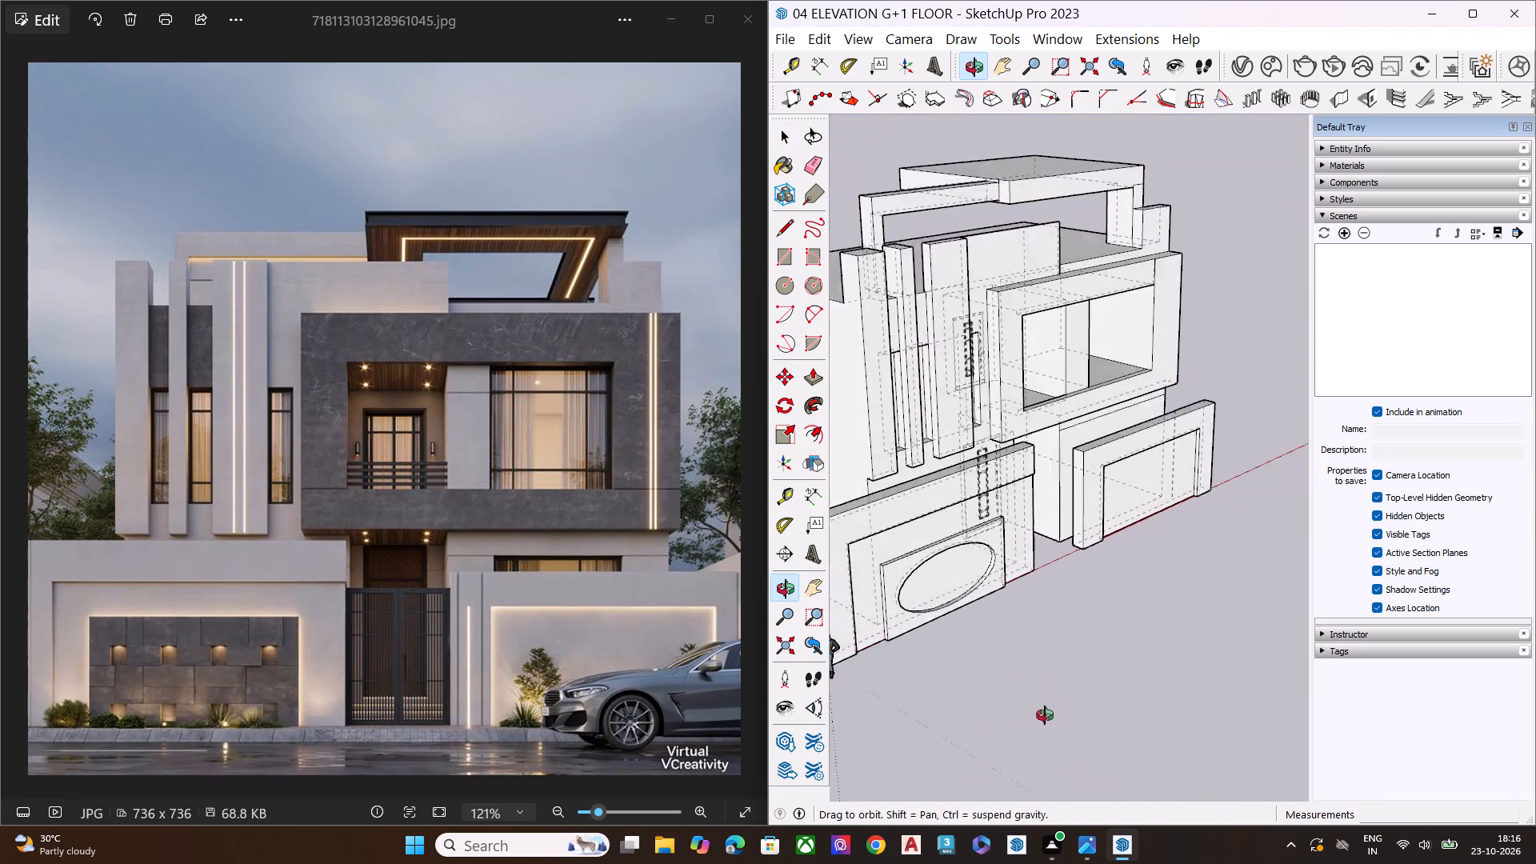
pyautogui.moveTo(1045, 715); pyautogui.dragTo(827, 818, button='middle')
pyautogui.moveTo(1179, 584); pyautogui.dragTo(1098, 593, button='middle')
# Turn off the dashed display of the model's hidden back edges.
pyautogui.press('k')
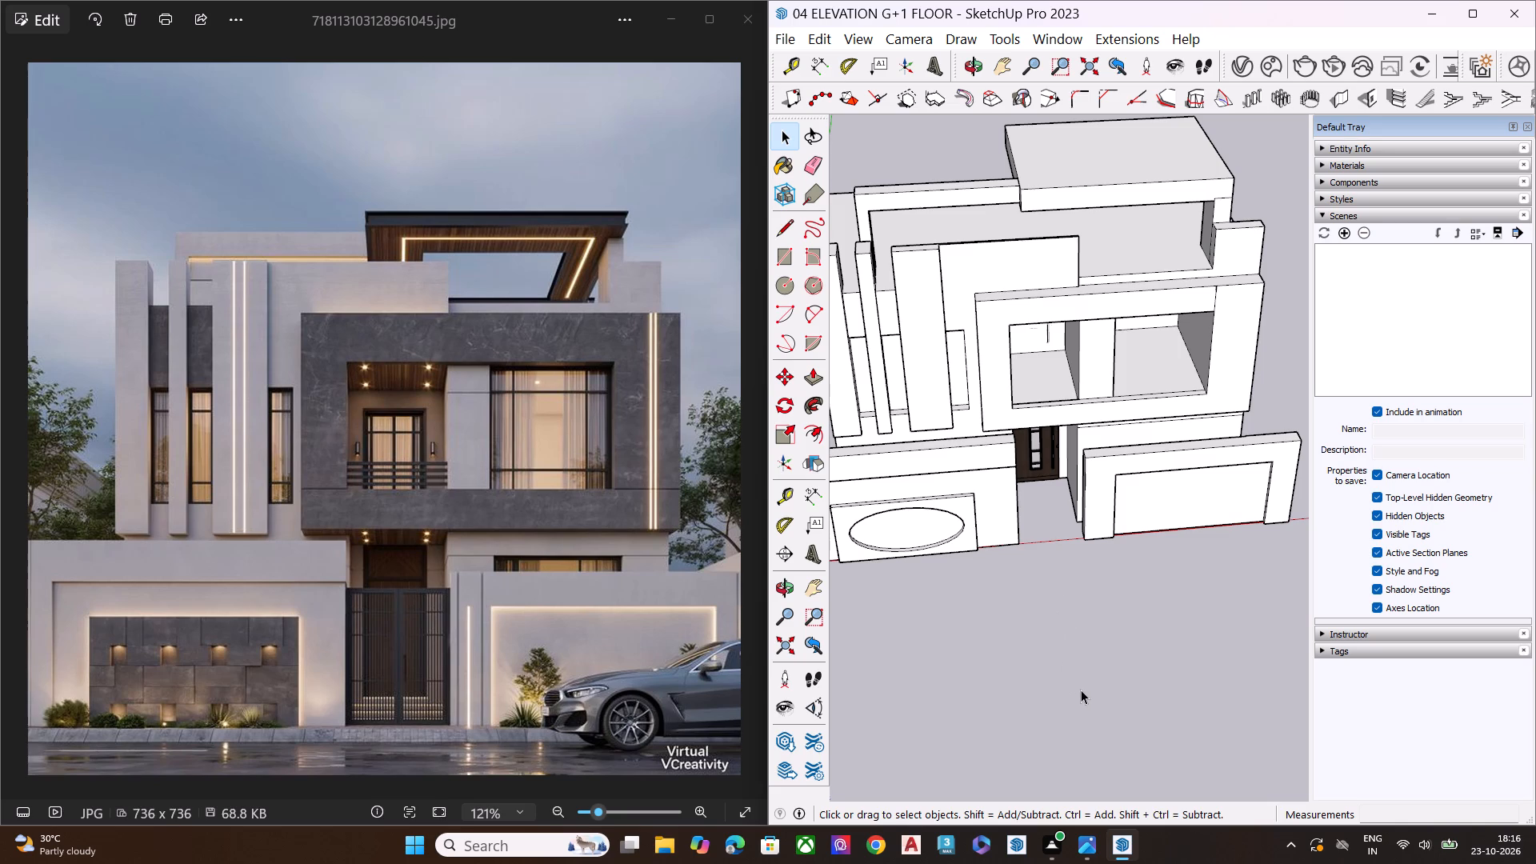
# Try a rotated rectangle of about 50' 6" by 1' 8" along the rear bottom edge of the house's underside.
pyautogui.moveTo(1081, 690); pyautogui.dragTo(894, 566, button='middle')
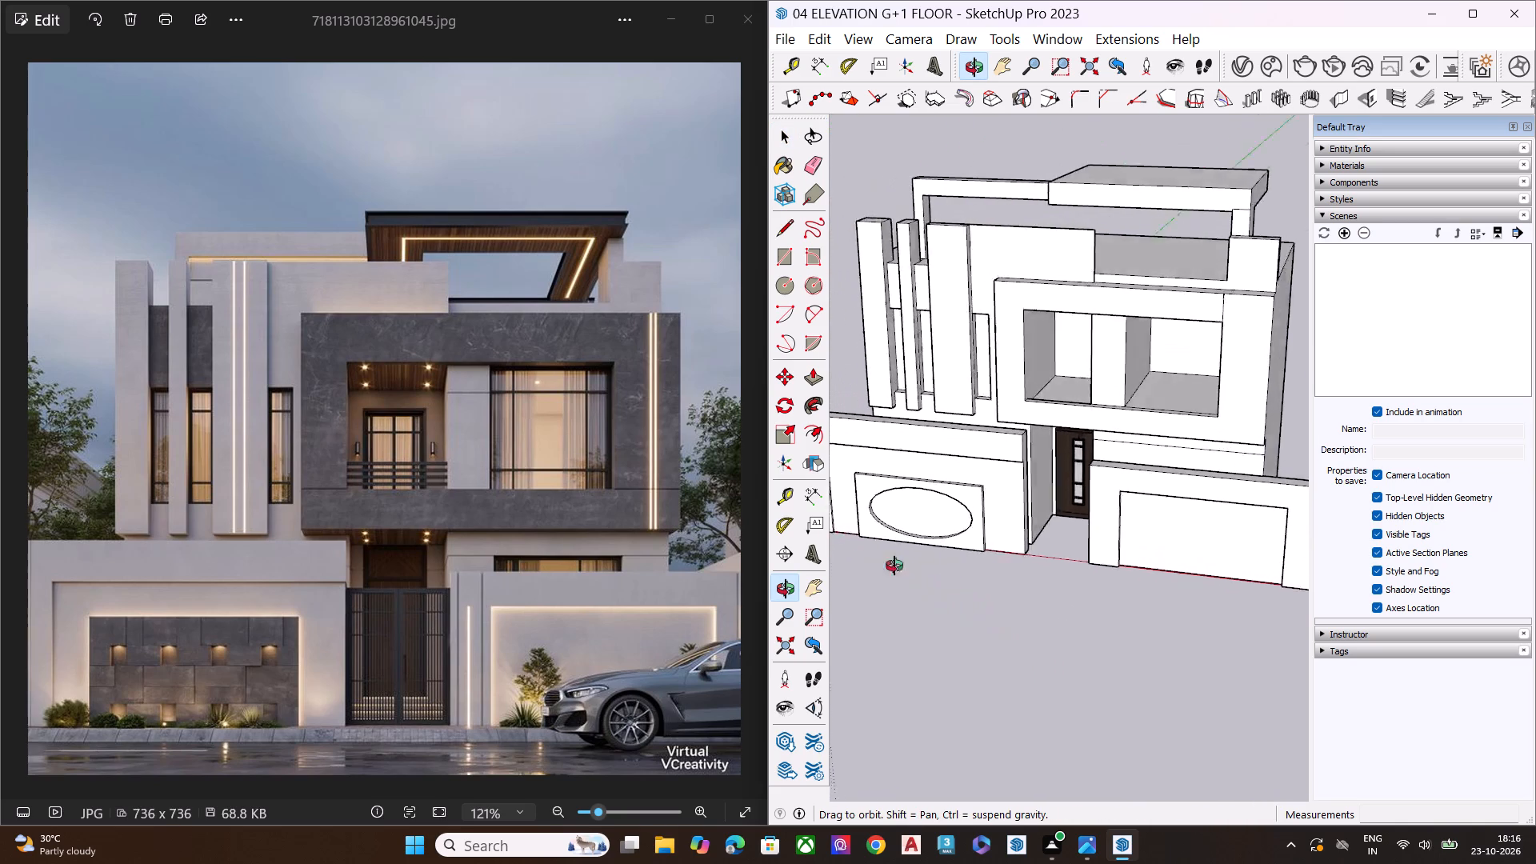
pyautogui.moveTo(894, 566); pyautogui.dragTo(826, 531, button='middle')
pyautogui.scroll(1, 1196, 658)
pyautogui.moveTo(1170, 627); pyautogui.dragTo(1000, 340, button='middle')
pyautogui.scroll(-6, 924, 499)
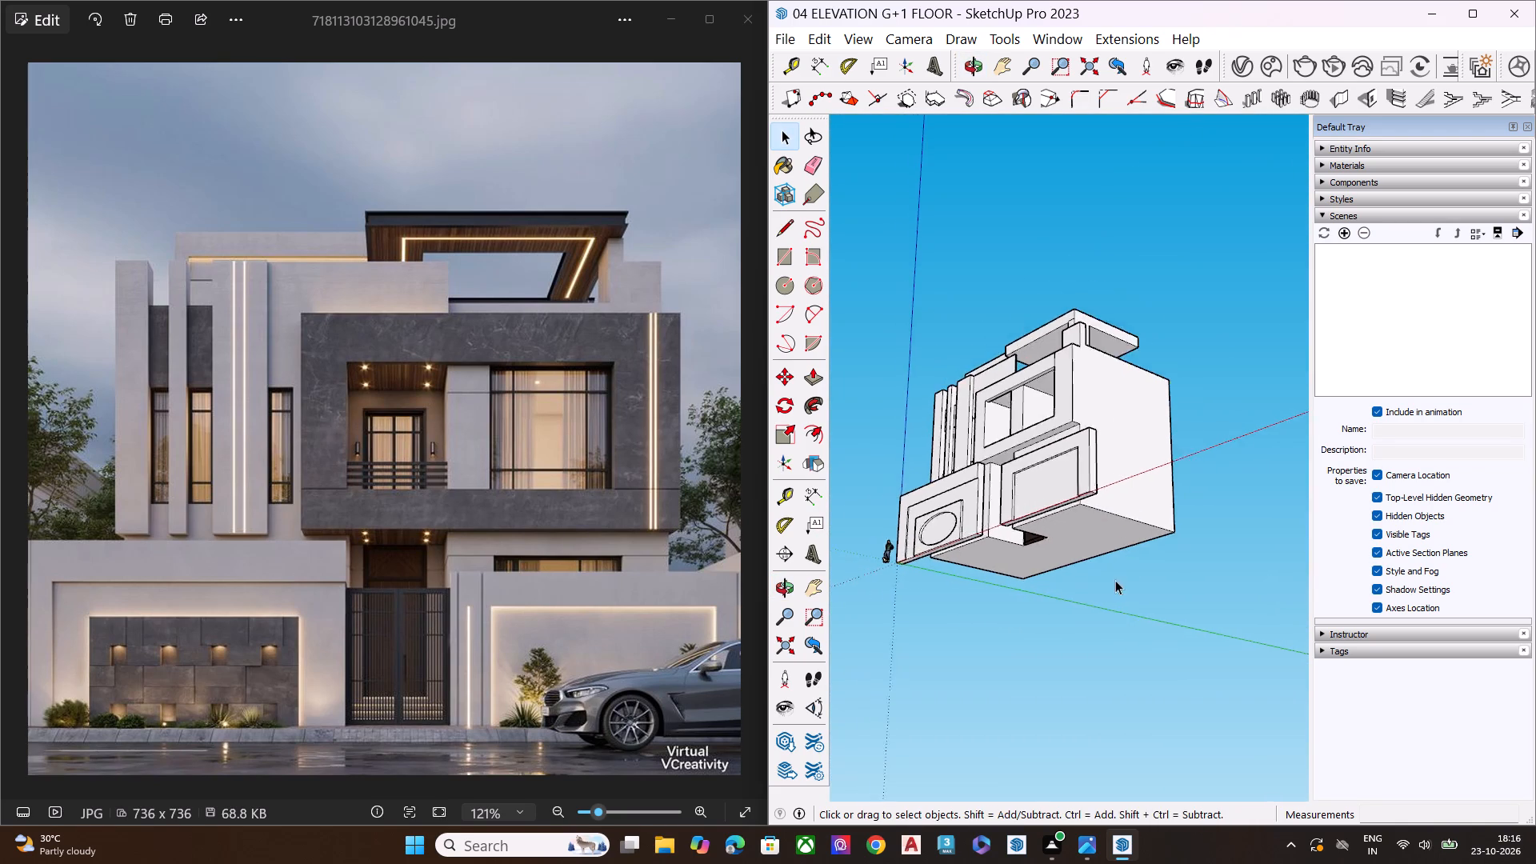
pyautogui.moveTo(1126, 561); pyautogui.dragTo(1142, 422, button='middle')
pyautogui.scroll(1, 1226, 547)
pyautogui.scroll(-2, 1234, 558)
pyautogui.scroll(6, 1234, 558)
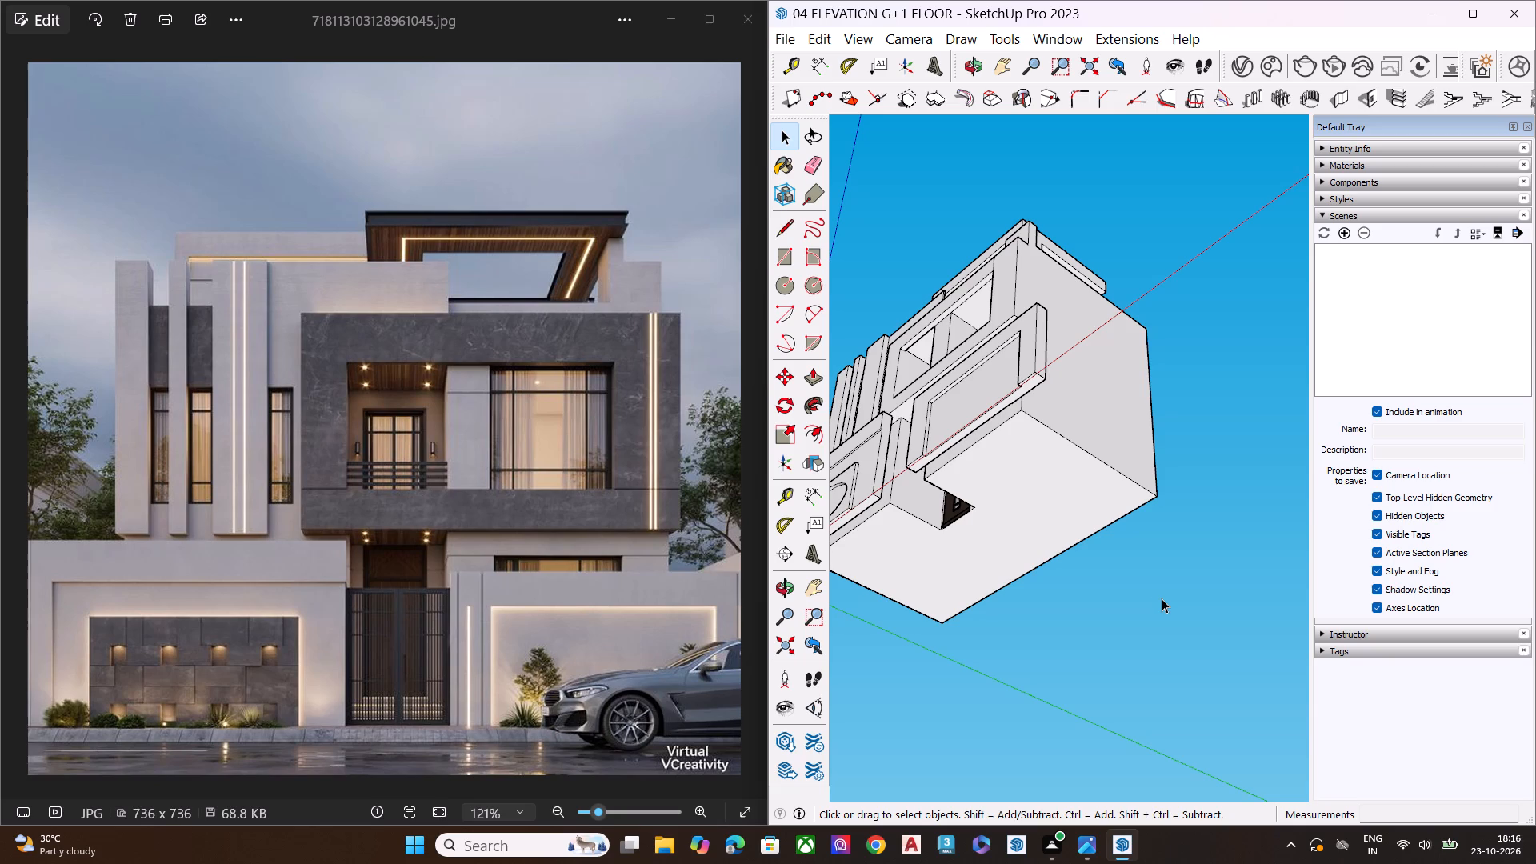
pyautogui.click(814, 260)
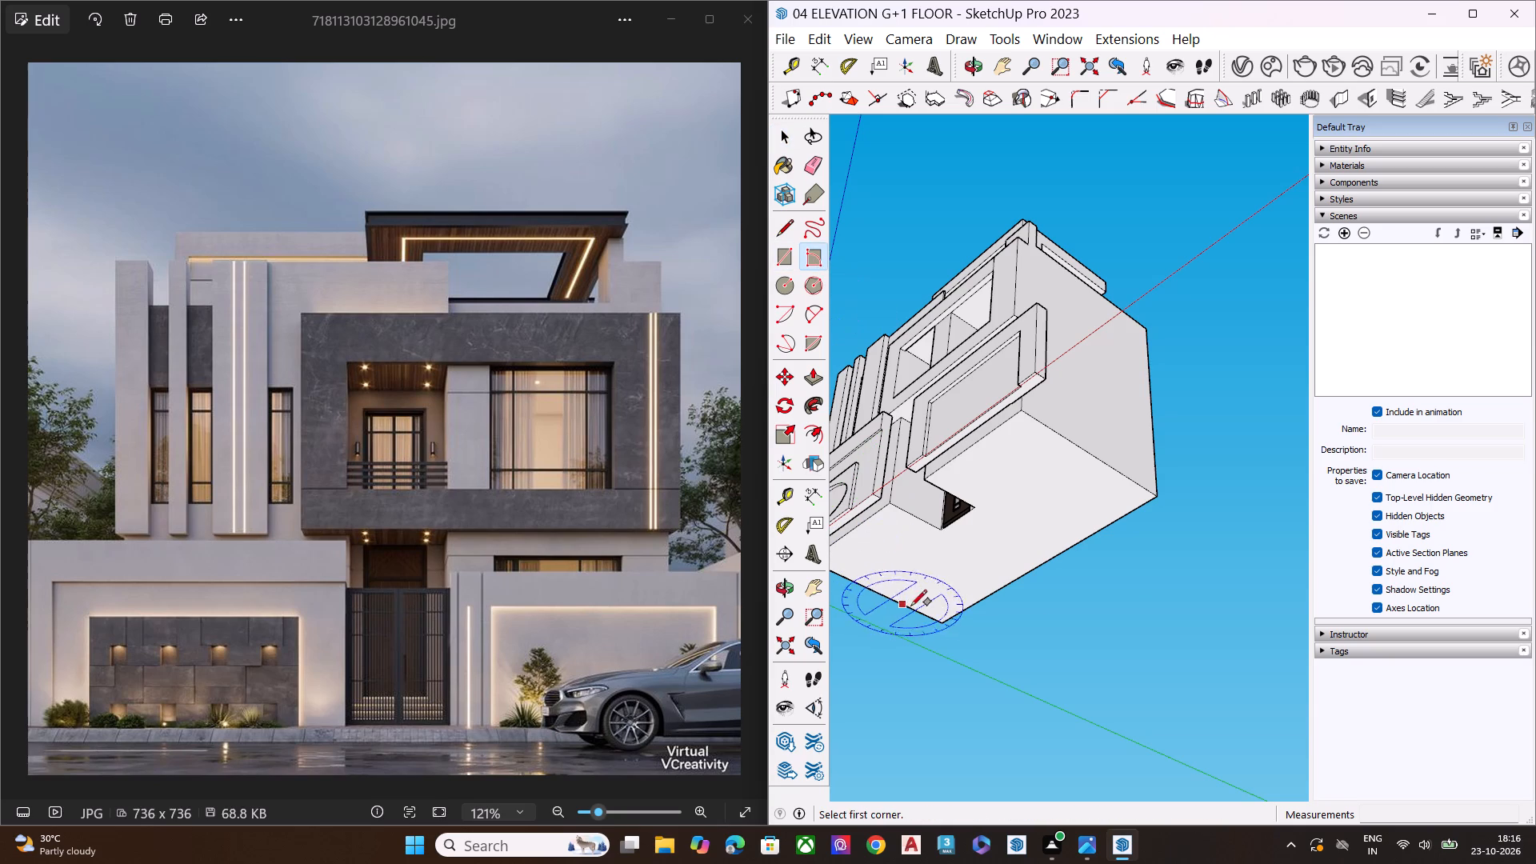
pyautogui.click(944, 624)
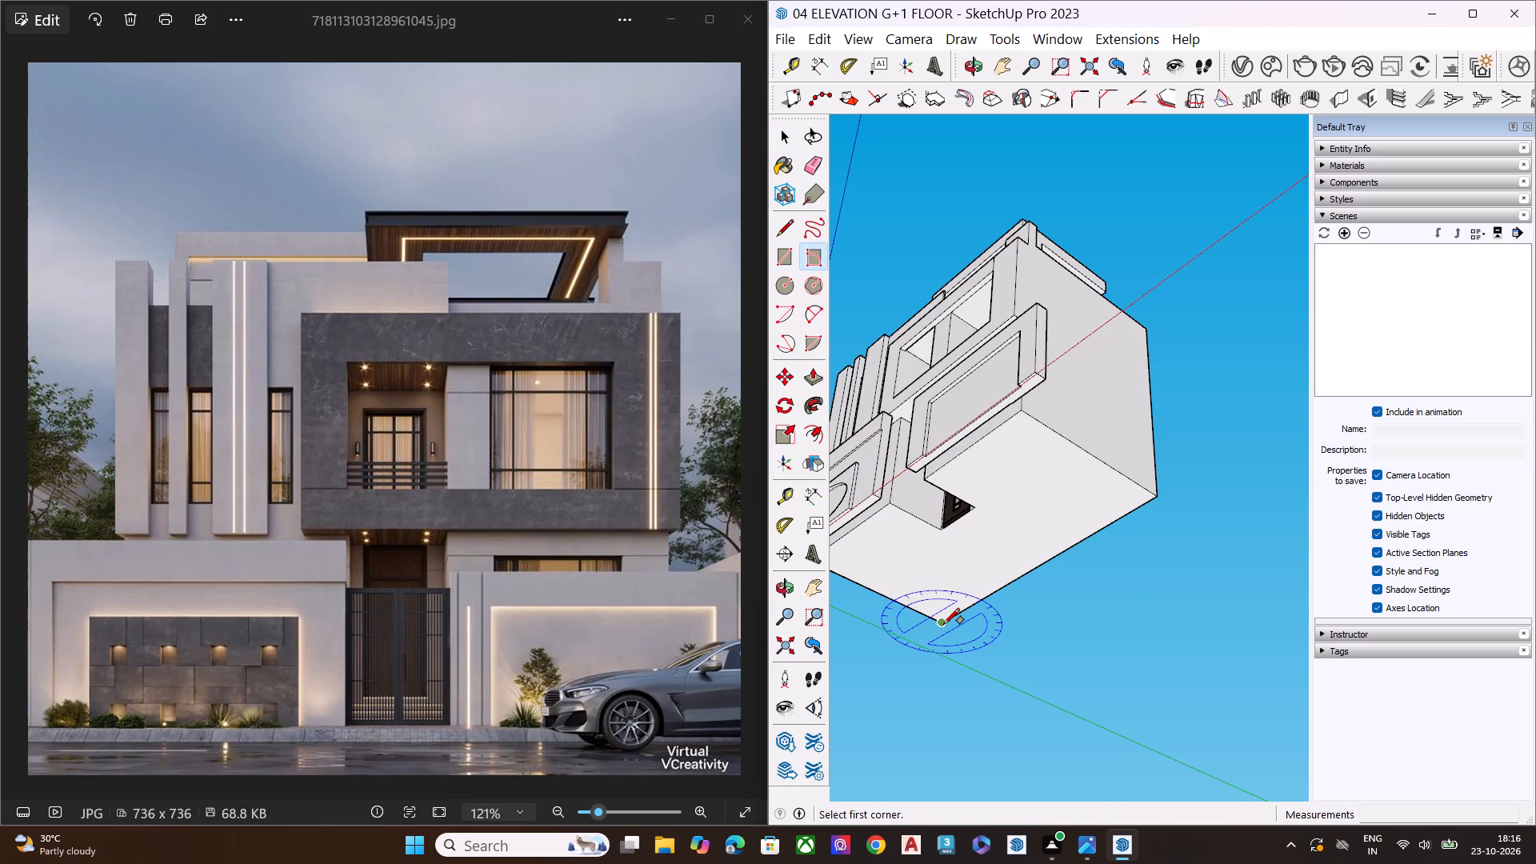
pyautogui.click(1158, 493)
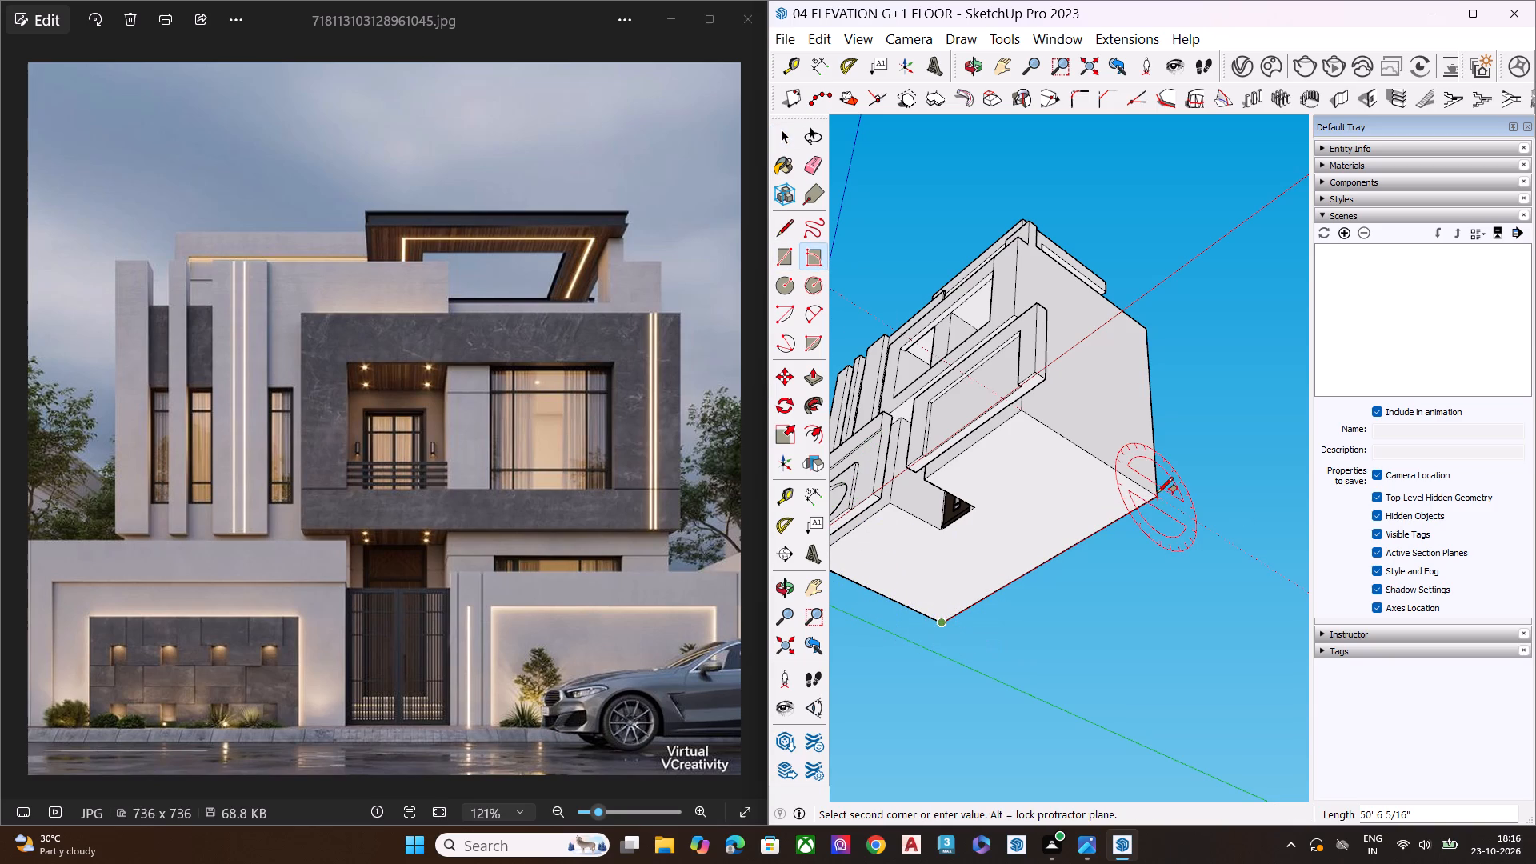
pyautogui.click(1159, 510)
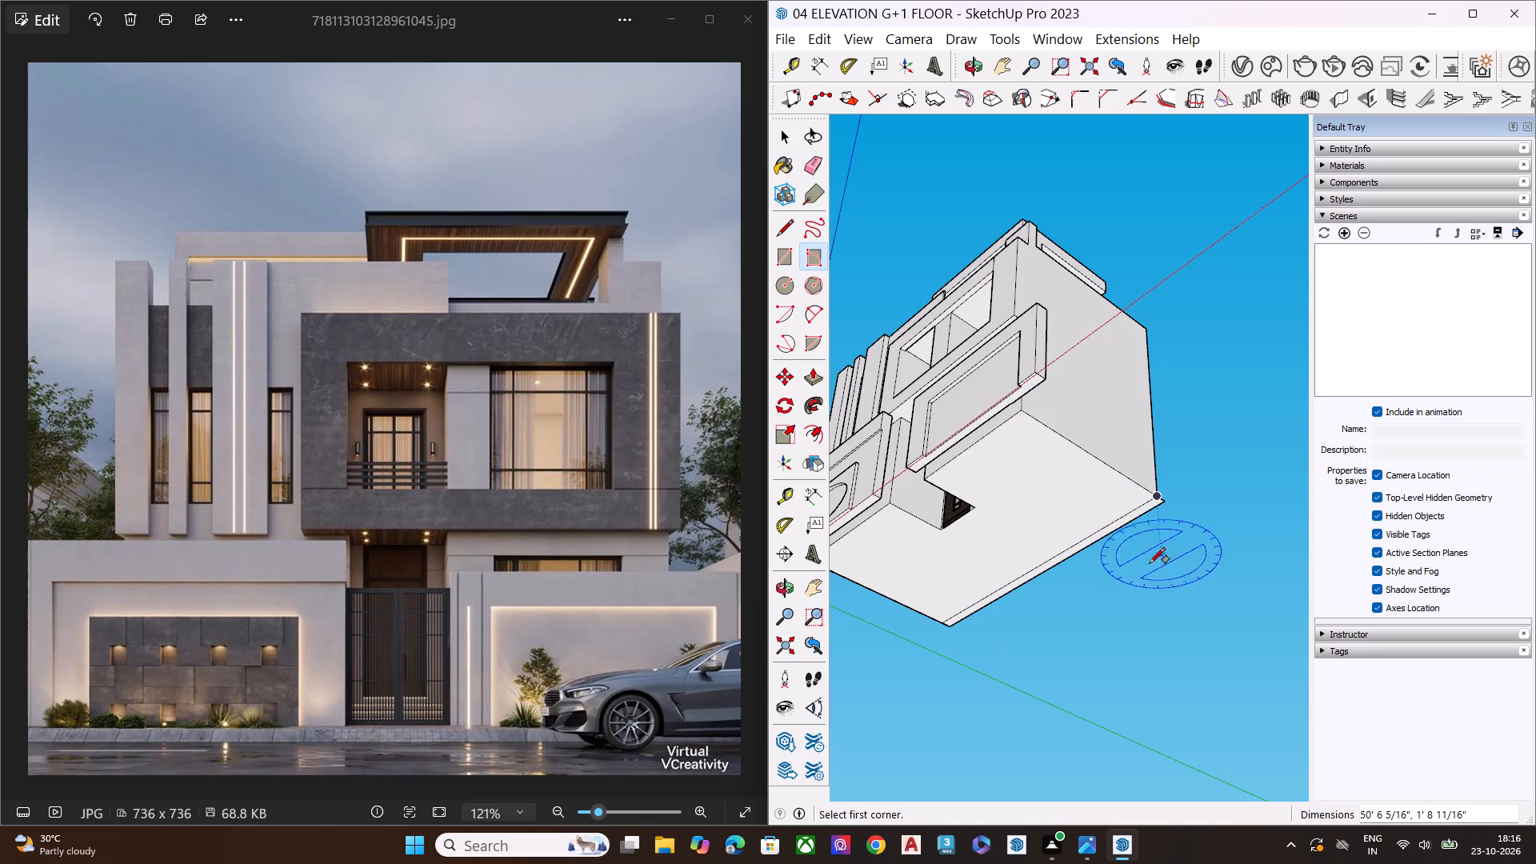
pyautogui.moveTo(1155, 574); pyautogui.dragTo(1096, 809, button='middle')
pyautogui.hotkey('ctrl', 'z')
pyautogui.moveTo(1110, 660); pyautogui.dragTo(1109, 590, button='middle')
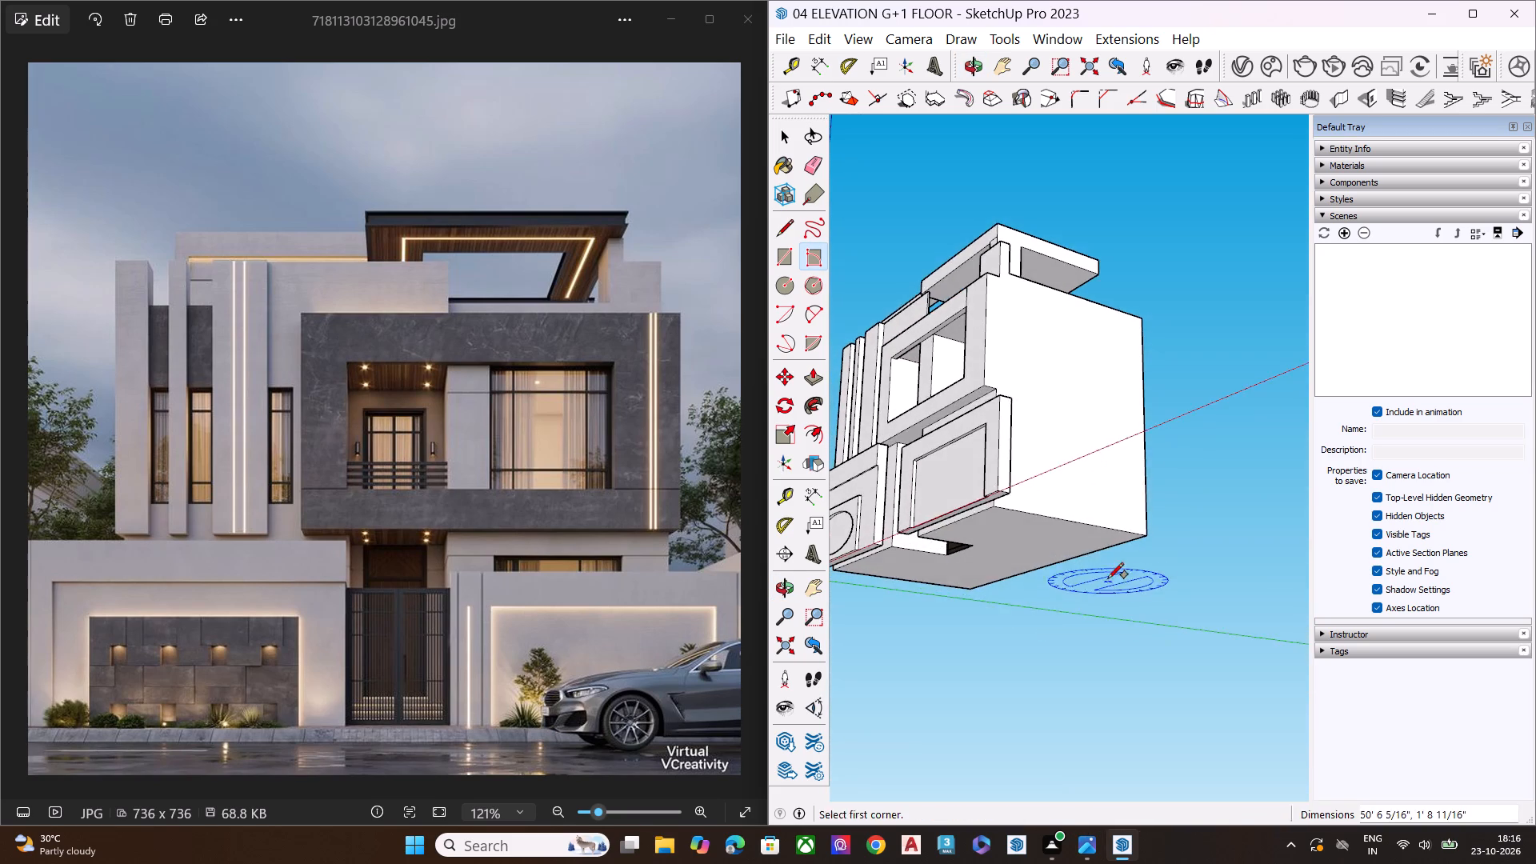
# Draw an upright rotated rectangle about 1' 9" wide along the rear bottom edge of the house's underside.
pyautogui.moveTo(1108, 570); pyautogui.dragTo(1078, 515, button='middle')
pyautogui.scroll(7, 1037, 614)
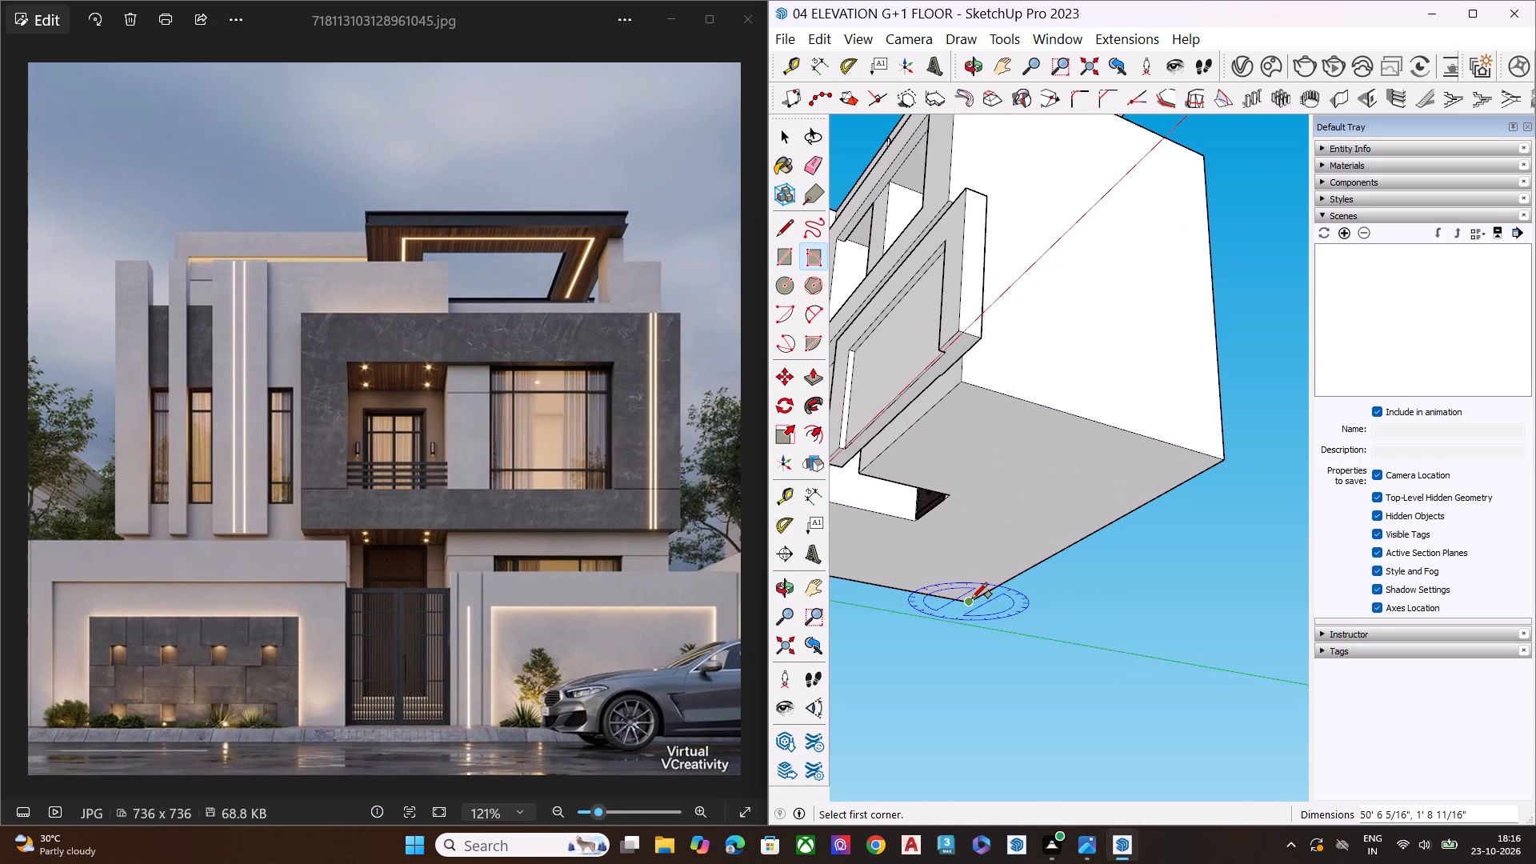
pyautogui.click(972, 598)
pyautogui.scroll(-2, 1050, 645)
pyautogui.scroll(1, 1039, 651)
pyautogui.scroll(-3, 1035, 654)
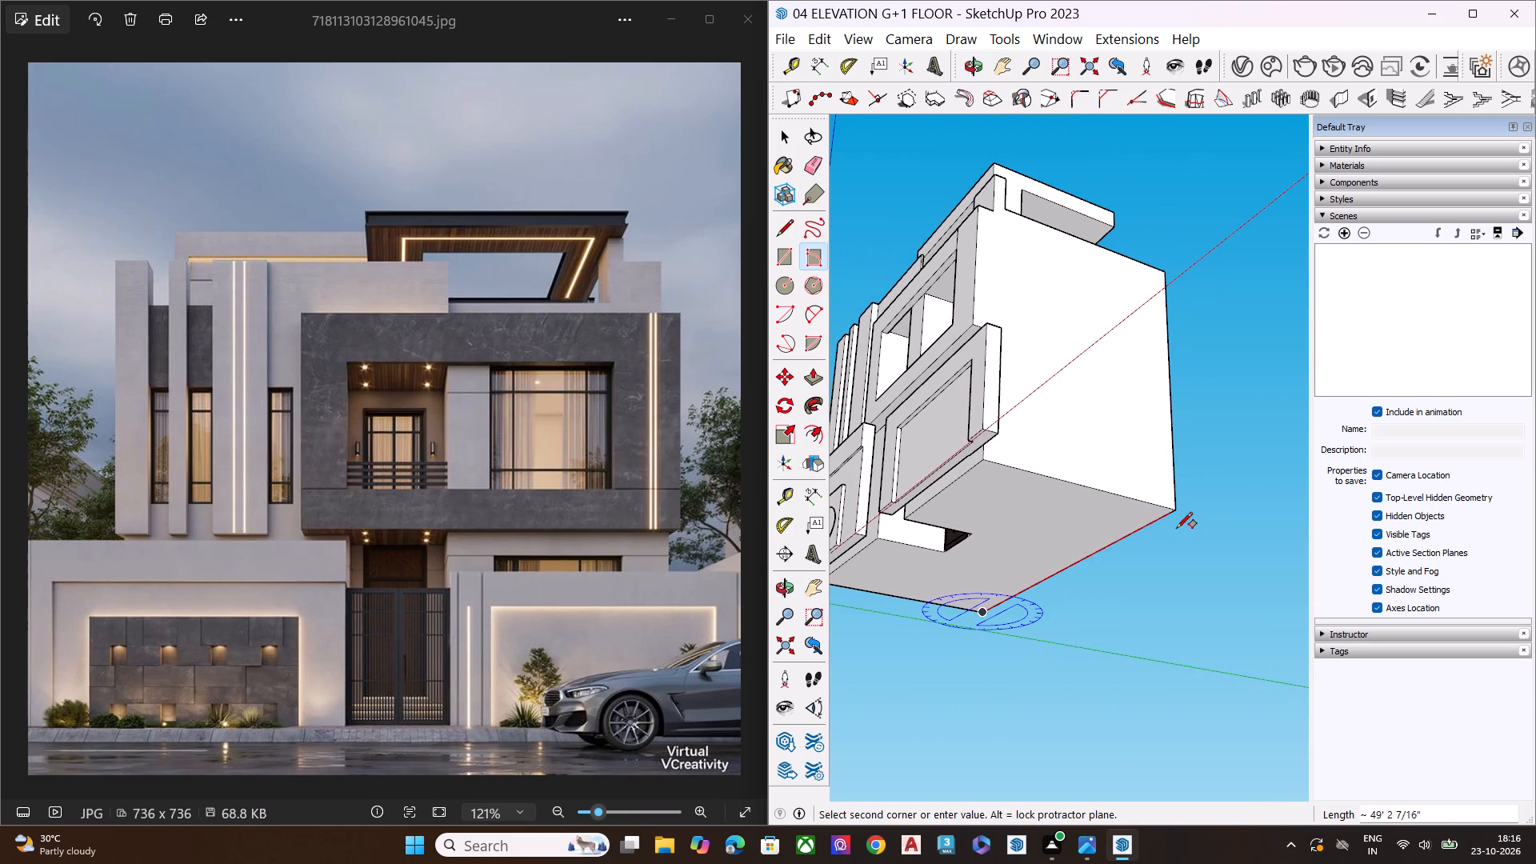
pyautogui.click(1204, 487)
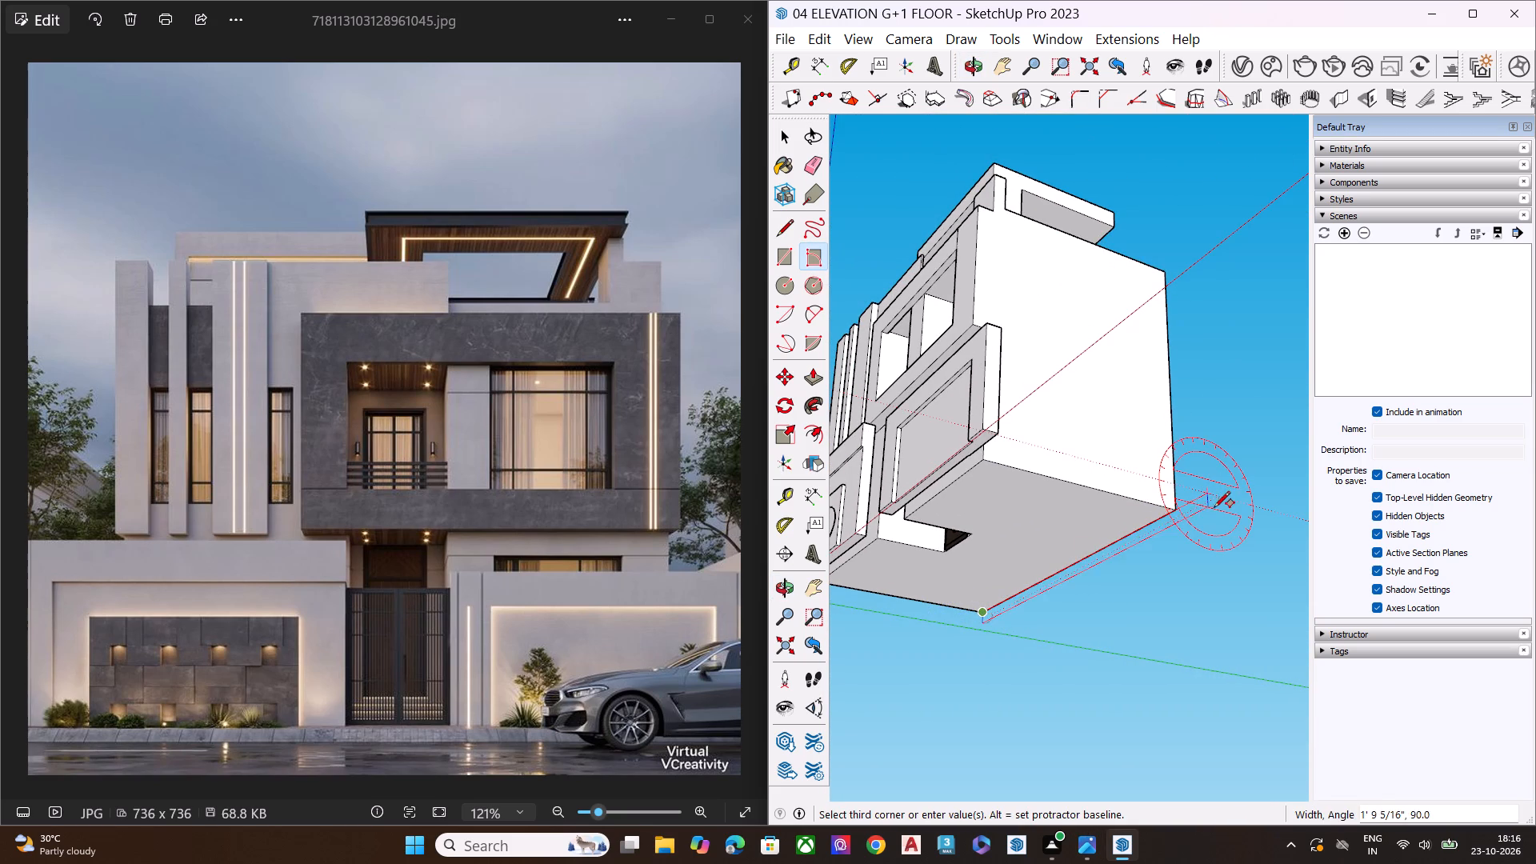
pyautogui.click(1214, 508)
# Make the new strip rectangle behind the house and its edges into a group.
pyautogui.press('space')
pyautogui.click(1184, 545)
pyautogui.moveTo(1145, 568); pyautogui.dragTo(1134, 814, button='middle')
pyautogui.scroll(-1, 1140, 747)
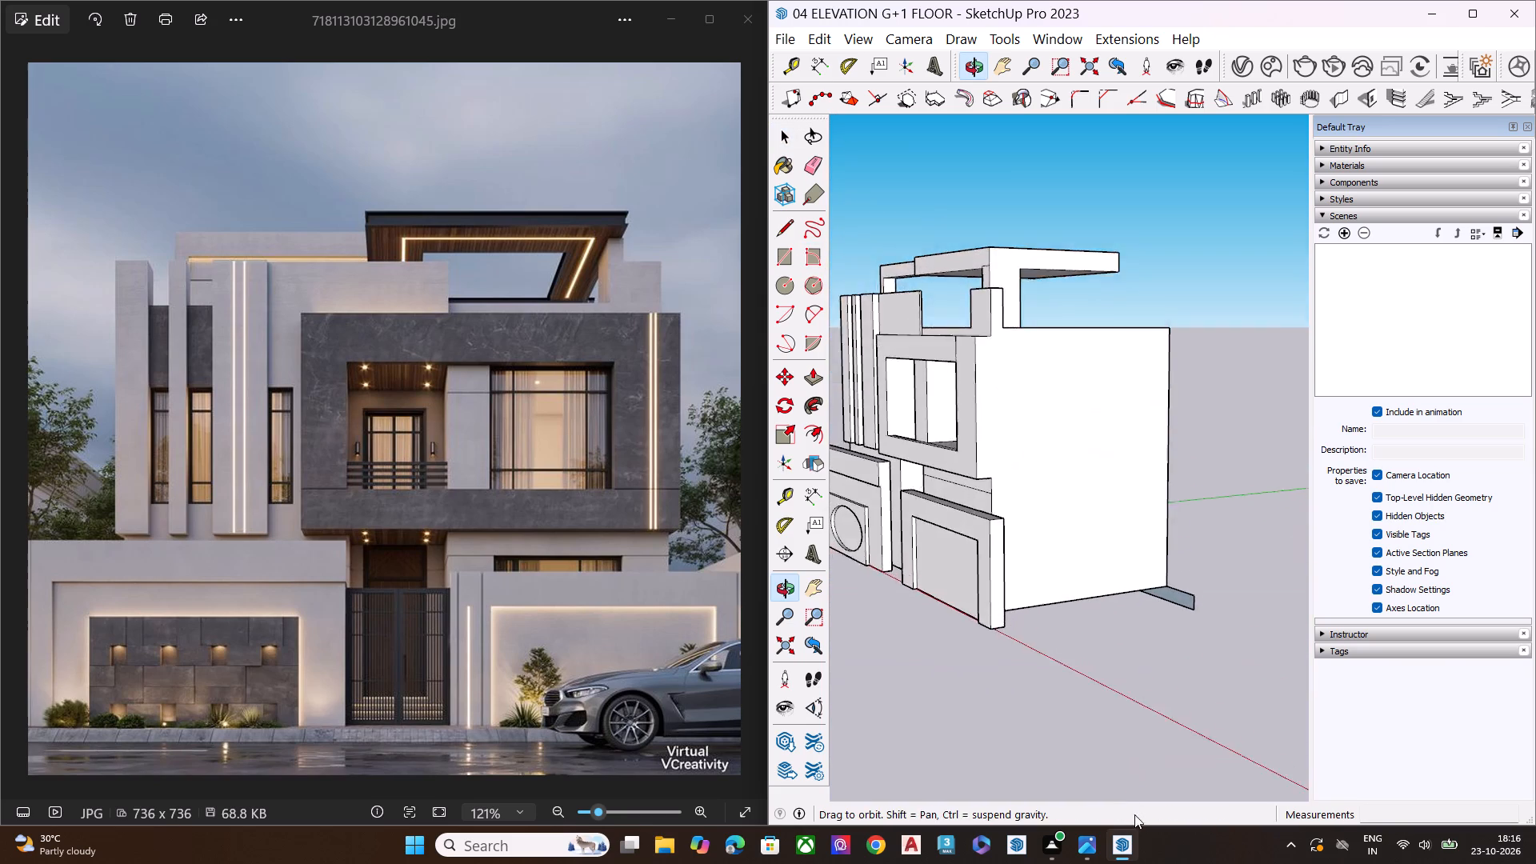
pyautogui.scroll(5, 1145, 746)
pyautogui.scroll(-1, 1170, 654)
pyautogui.scroll(3, 1171, 652)
pyautogui.doubleClick(1193, 549)
pyautogui.rightClick(1193, 548)
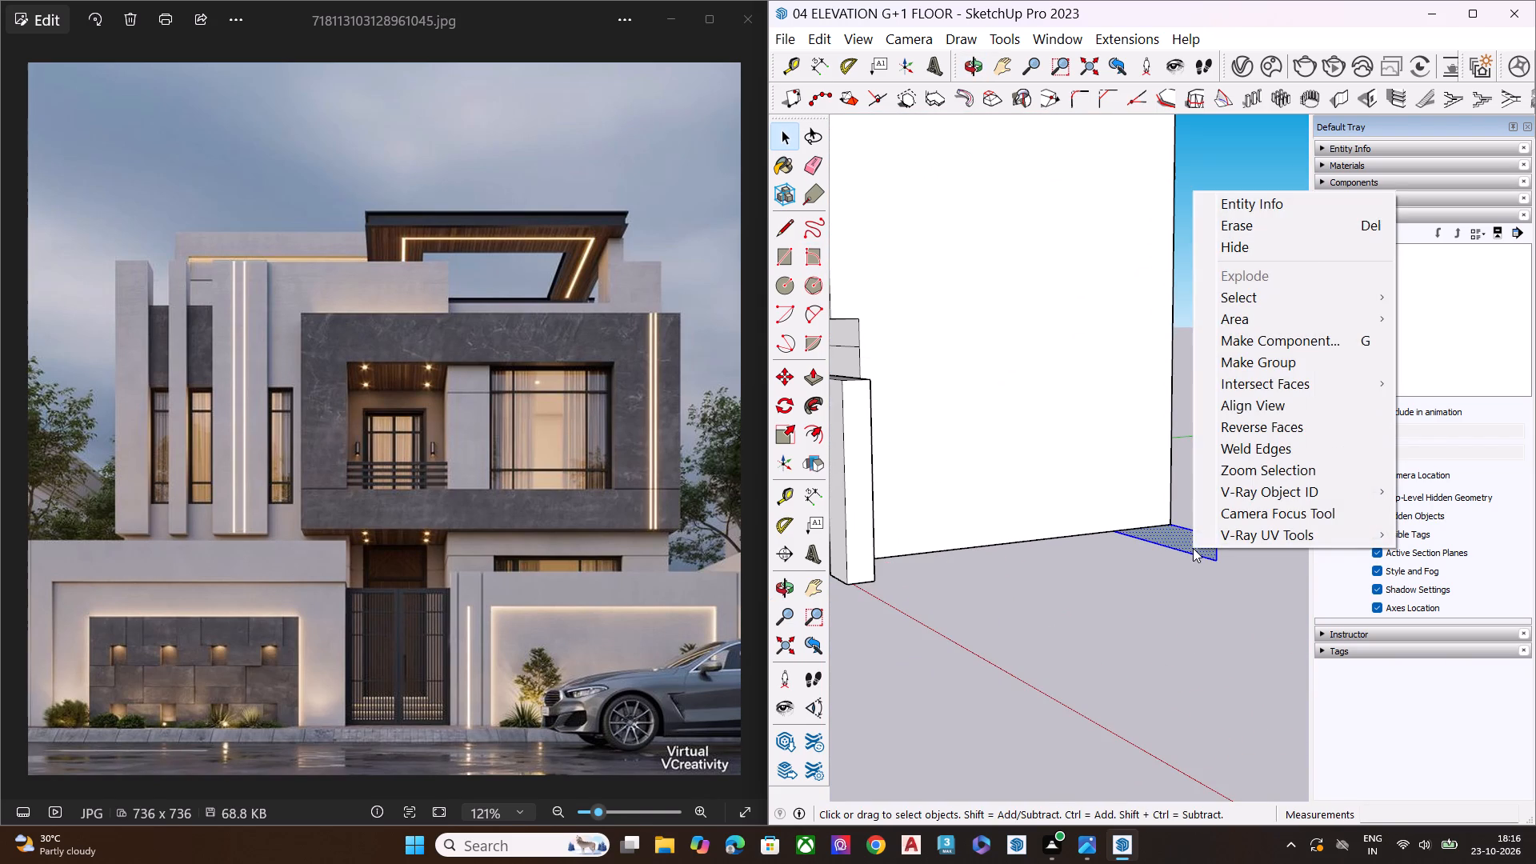
pyautogui.click(1250, 363)
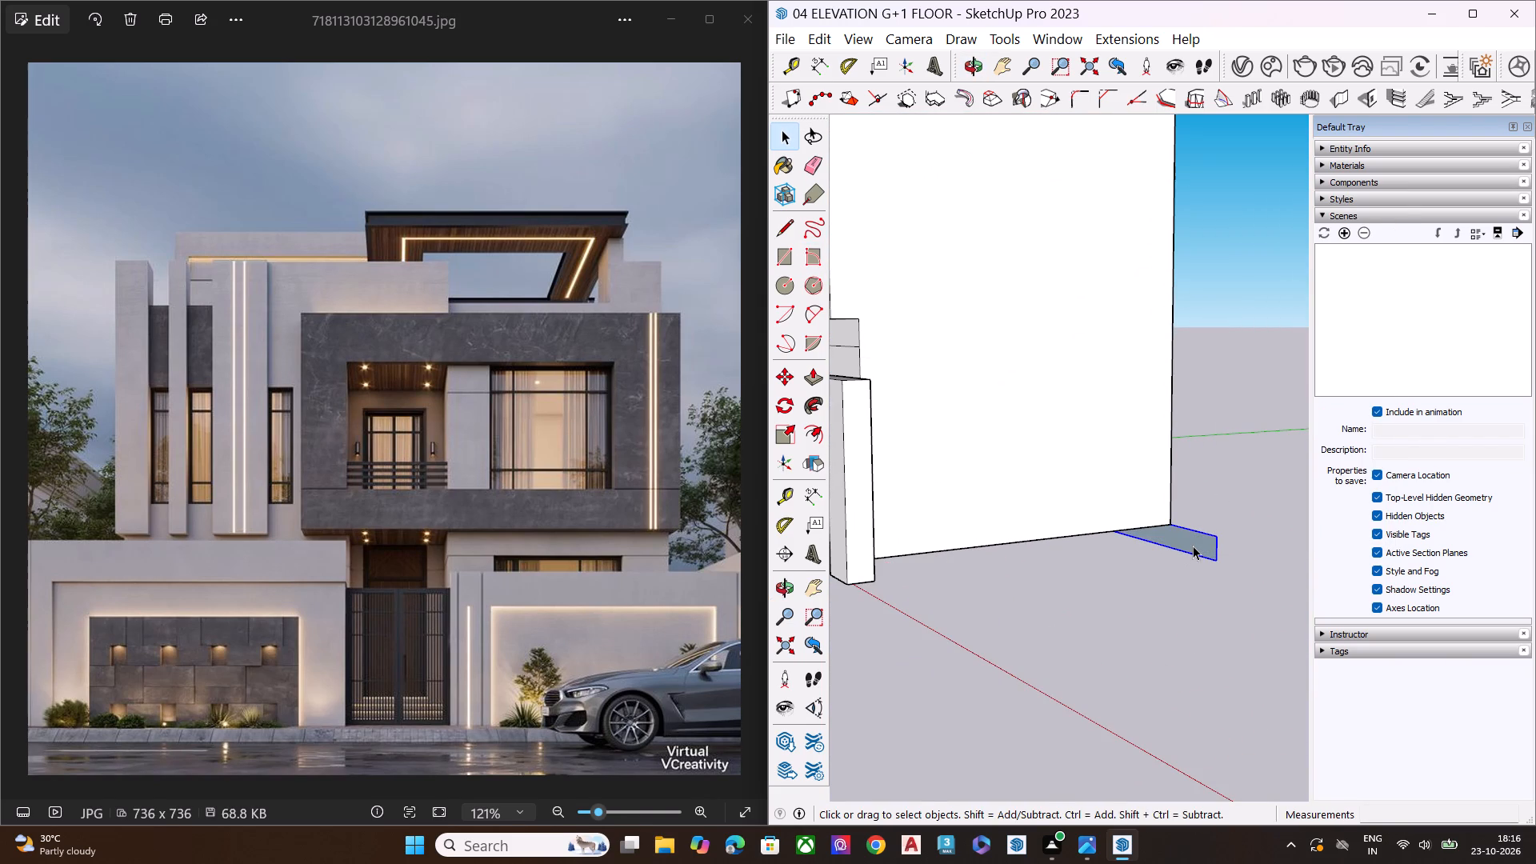
# Inside the group, extrude the strip's face forward under the house to its front, forming a base slab, and clear the selection.
pyautogui.doubleClick(1193, 546)
pyautogui.click(1193, 546)
pyautogui.press('p')
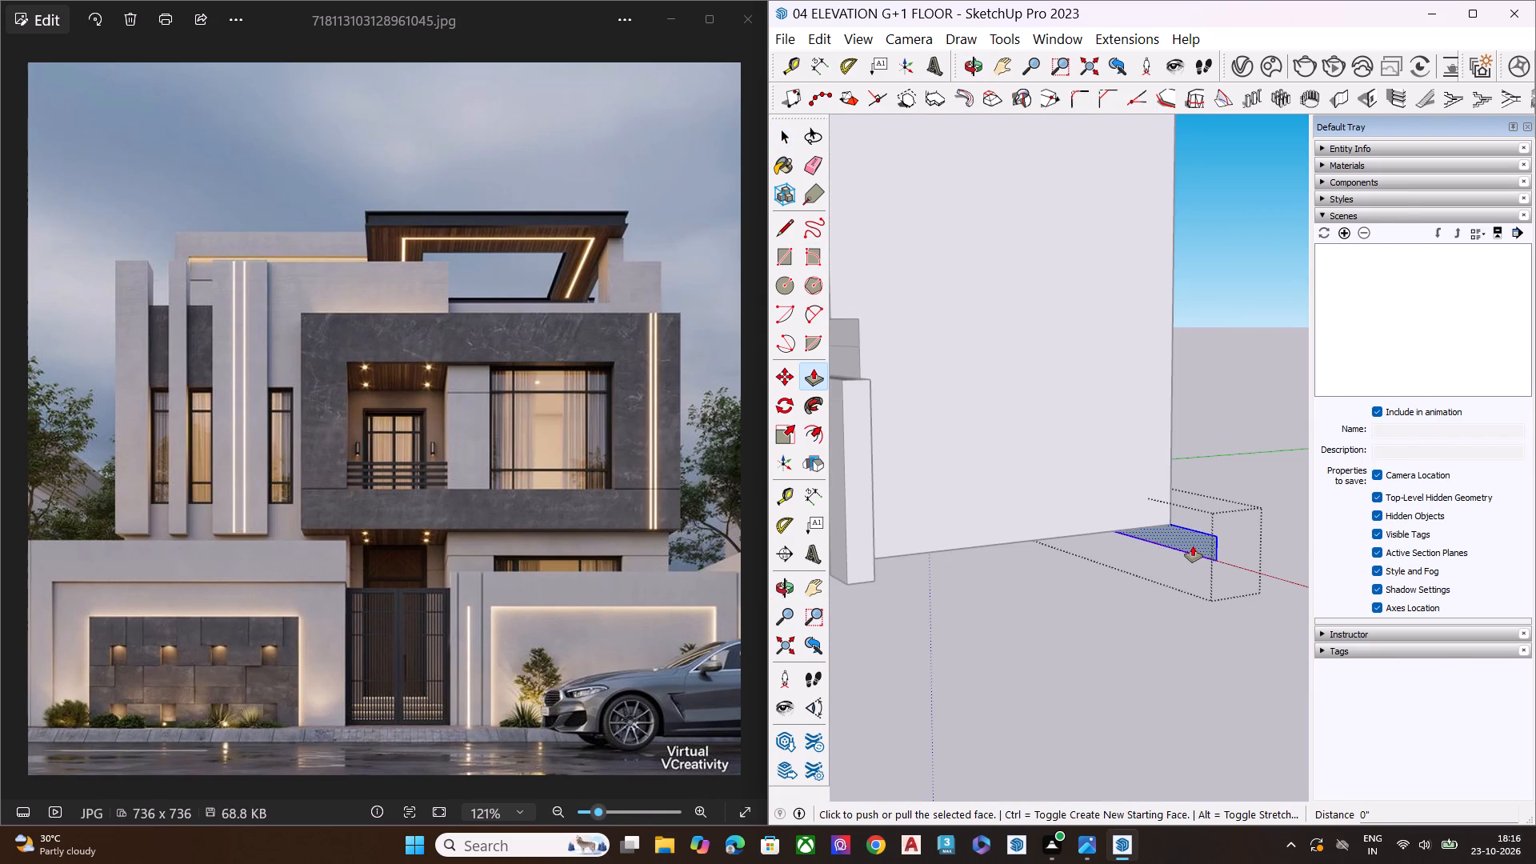
pyautogui.click(1198, 542)
pyautogui.scroll(-3, 1085, 558)
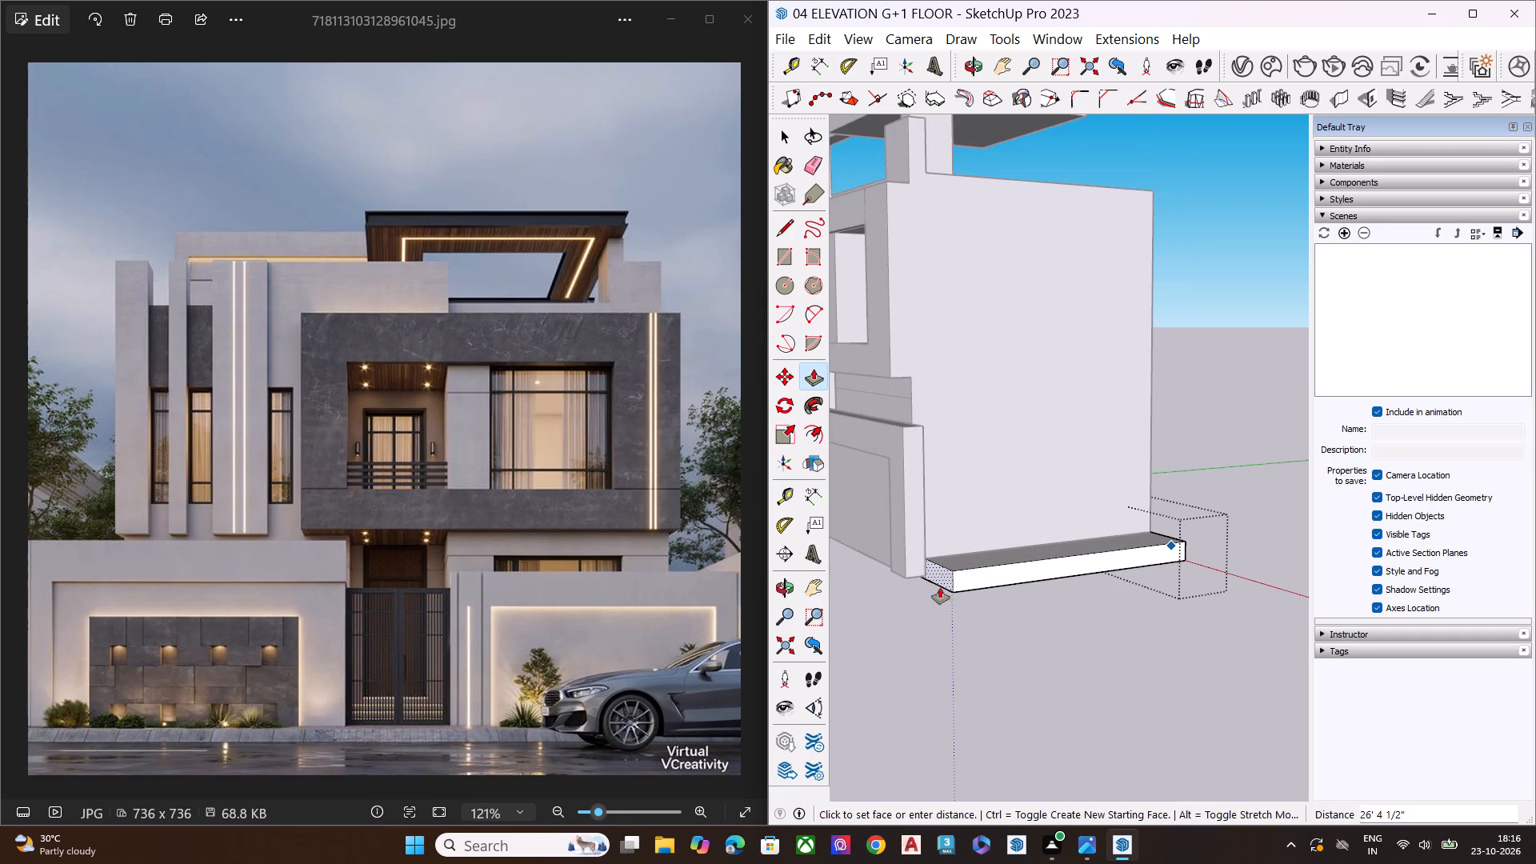
pyautogui.click(909, 582)
pyautogui.press('space')
pyautogui.click(937, 657)
# Examine how the new base slab fits beneath the house from above, the side and the front.
pyautogui.scroll(-4, 963, 558)
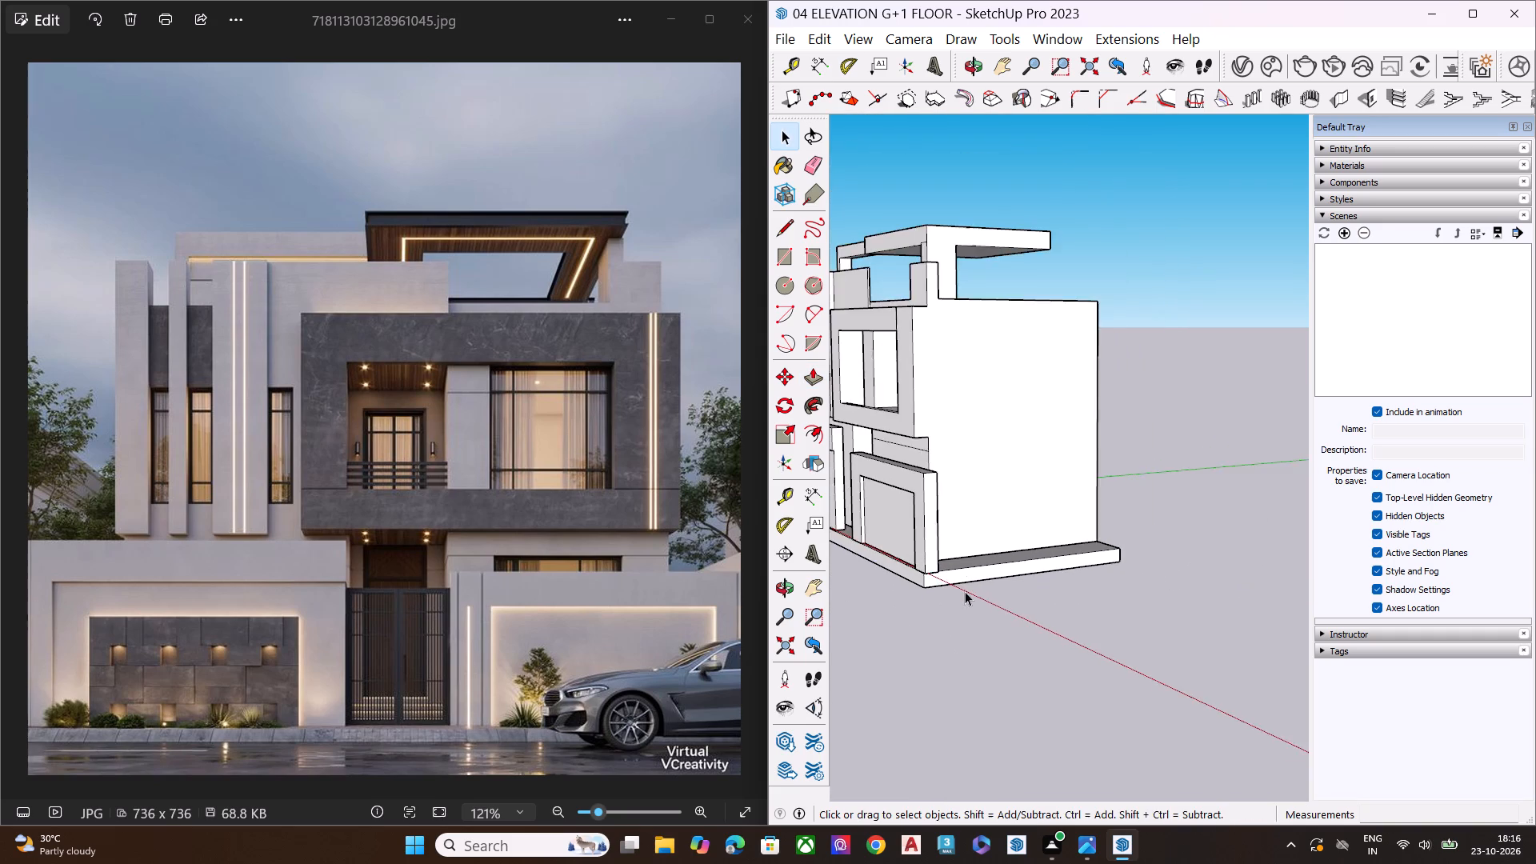
pyautogui.moveTo(965, 598); pyautogui.dragTo(966, 792, button='middle')
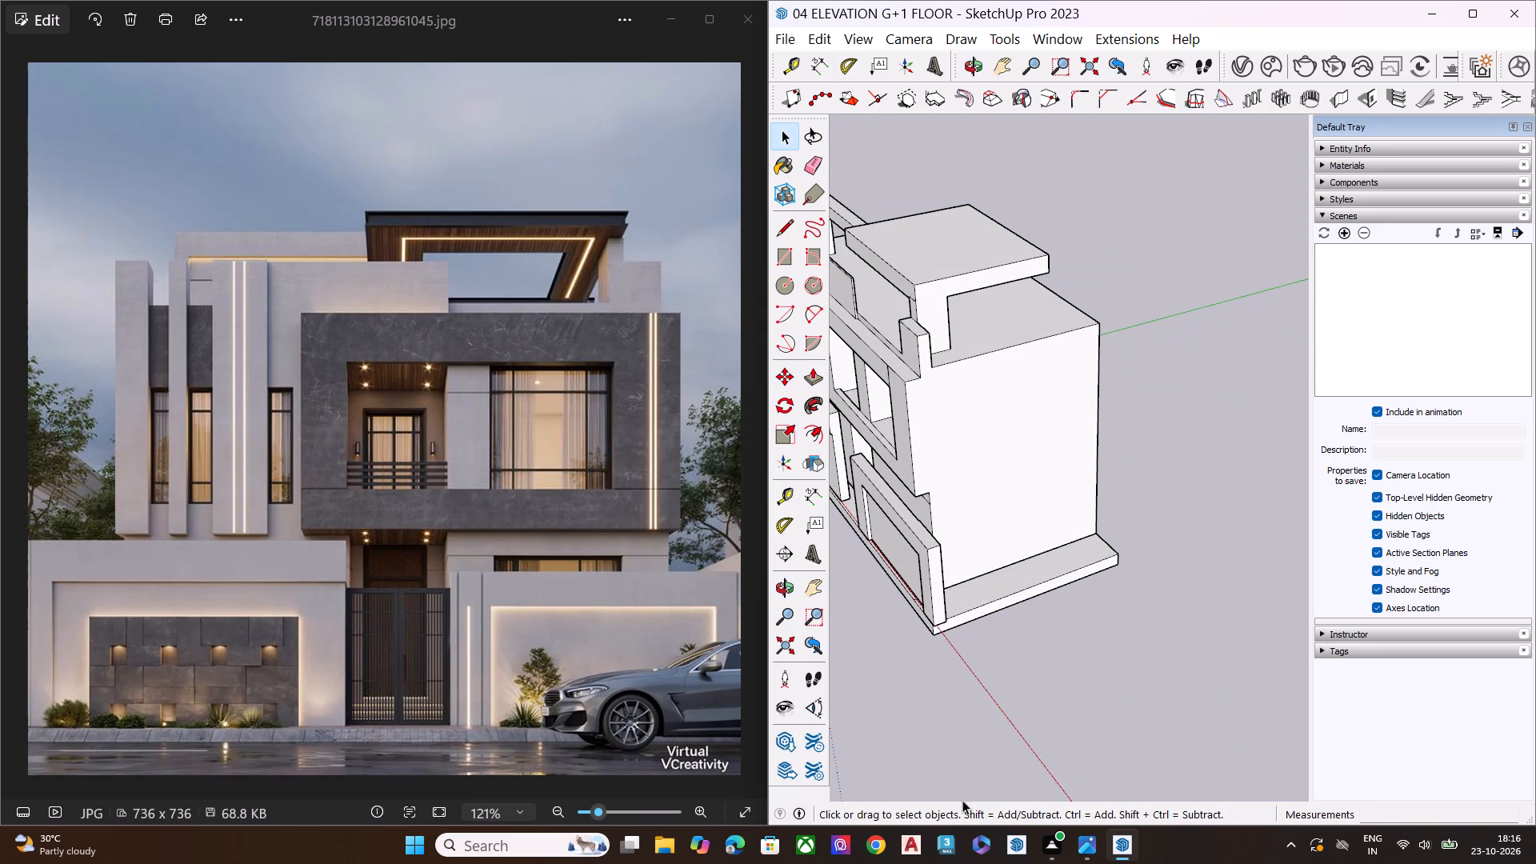
pyautogui.scroll(1, 858, 559)
pyautogui.scroll(-1, 847, 535)
pyautogui.scroll(4, 847, 534)
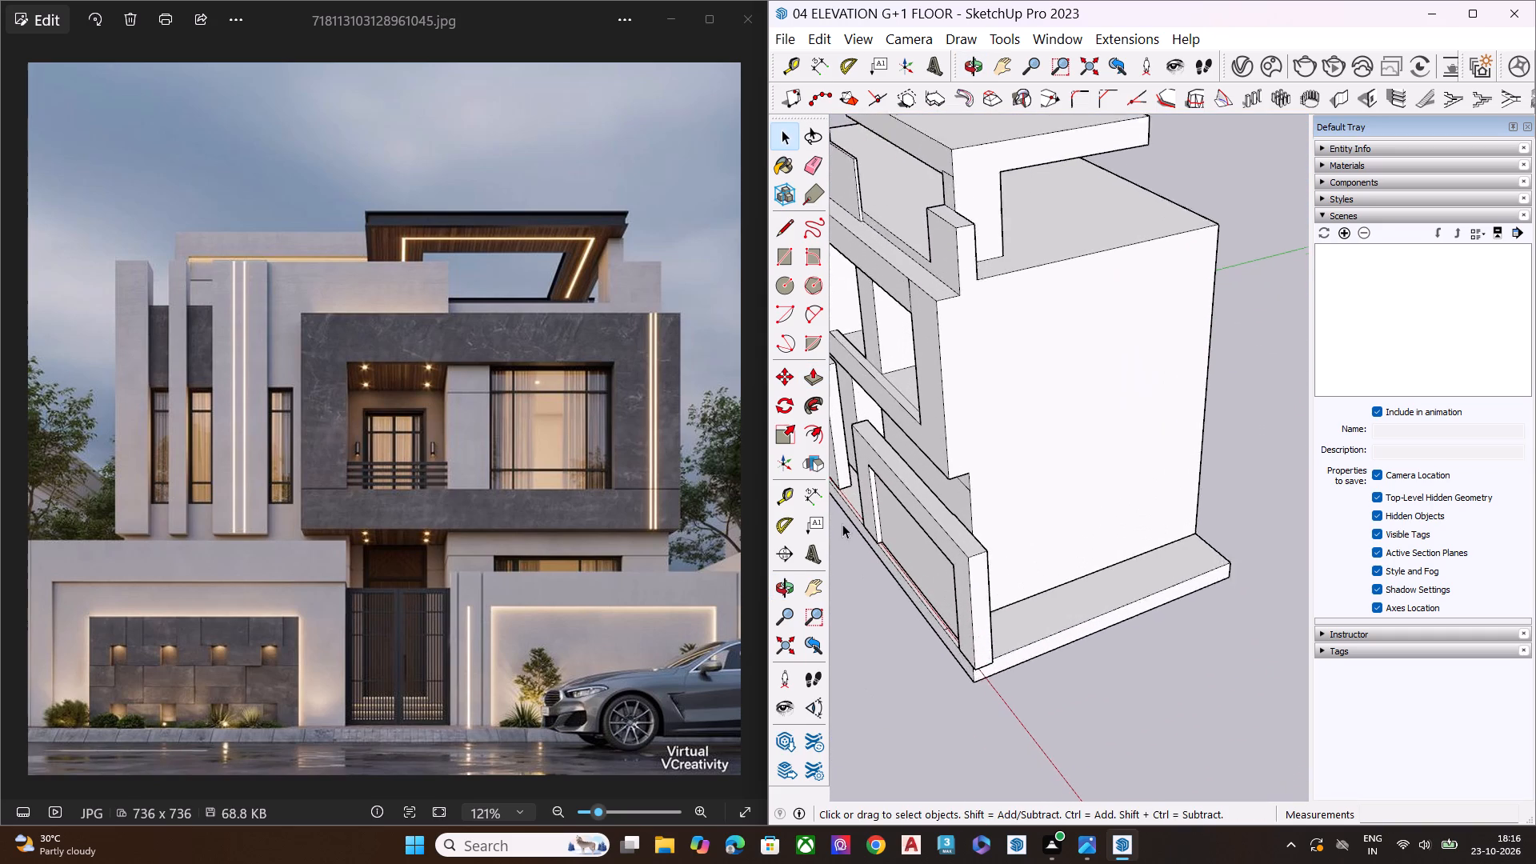
pyautogui.scroll(2, 842, 524)
pyautogui.scroll(-7, 857, 548)
pyautogui.moveTo(983, 680); pyautogui.dragTo(1000, 834, button='middle')
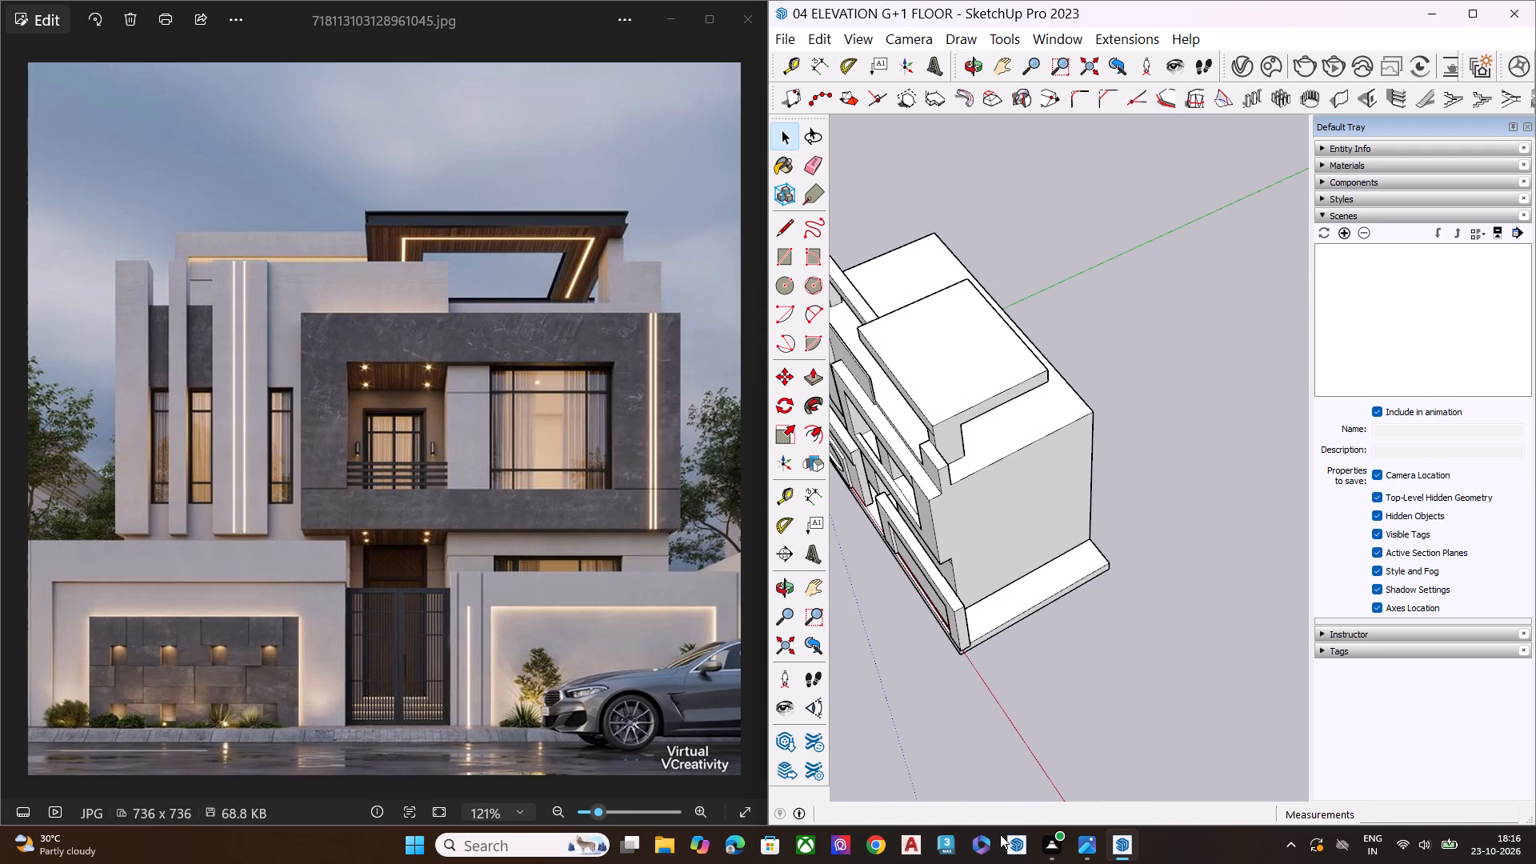
pyautogui.scroll(1, 1000, 834)
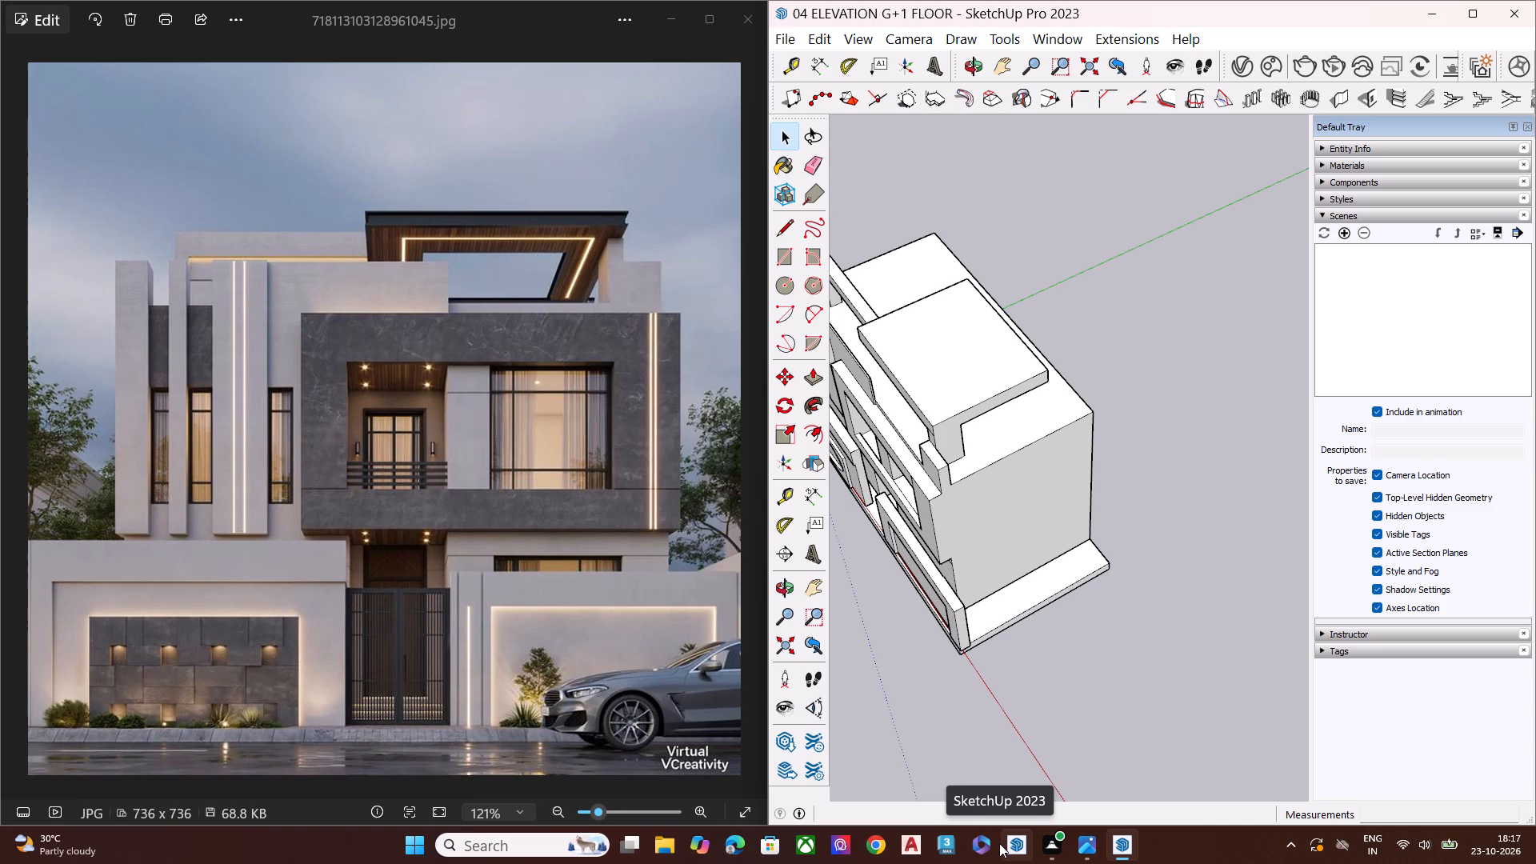
pyautogui.scroll(-3, 1108, 838)
pyautogui.press('space')
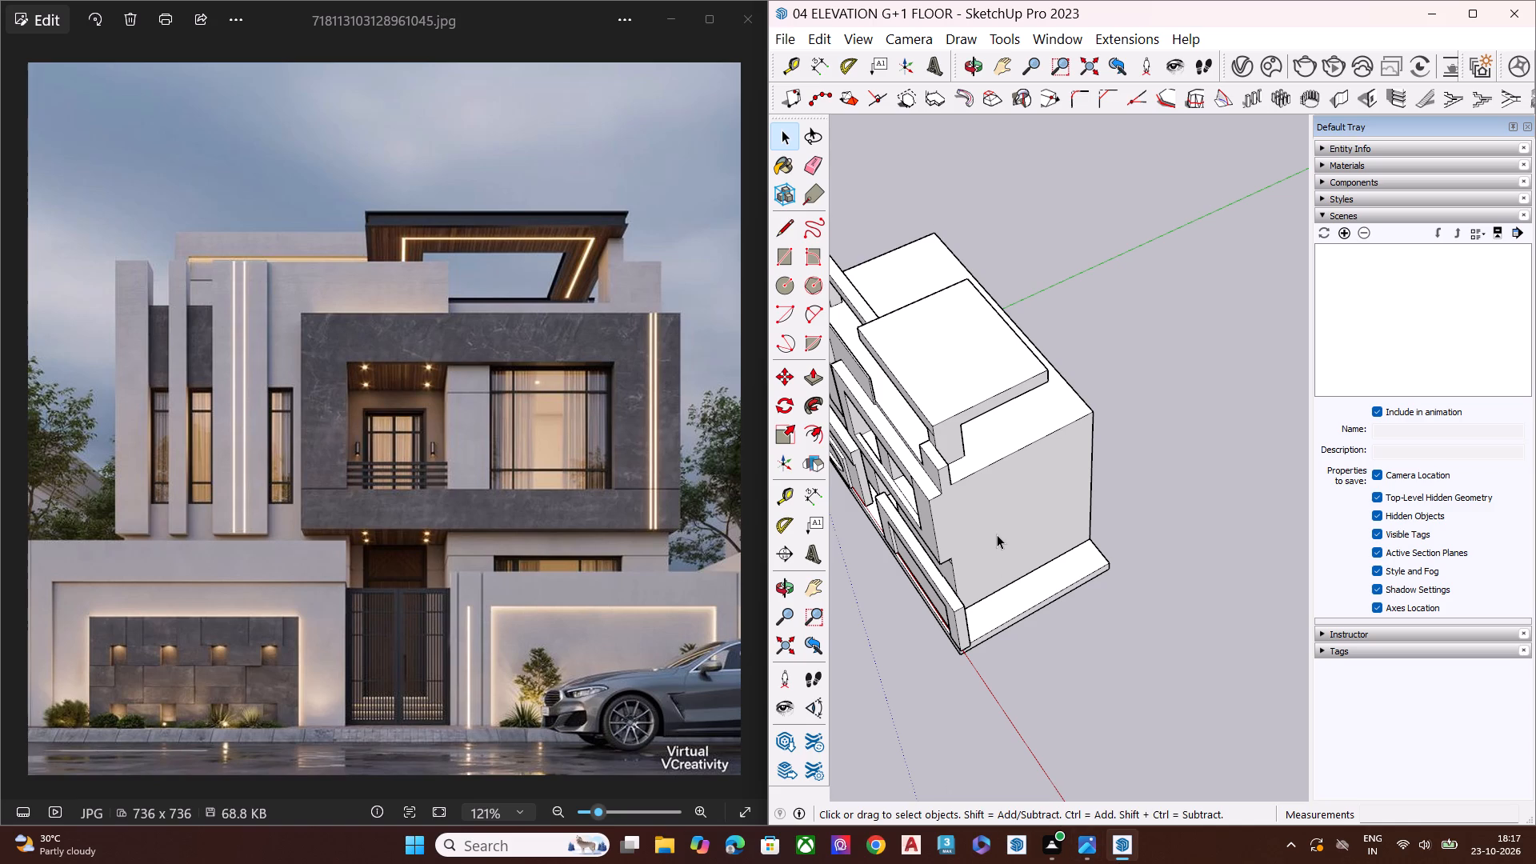
pyautogui.press('space')
pyautogui.press('space')
pyautogui.click(1018, 663)
pyautogui.press('space')
pyautogui.scroll(-3, 1021, 630)
pyautogui.moveTo(978, 662); pyautogui.dragTo(991, 446, button='middle')
pyautogui.scroll(7, 934, 509)
pyautogui.moveTo(927, 643); pyautogui.dragTo(915, 452, button='middle')
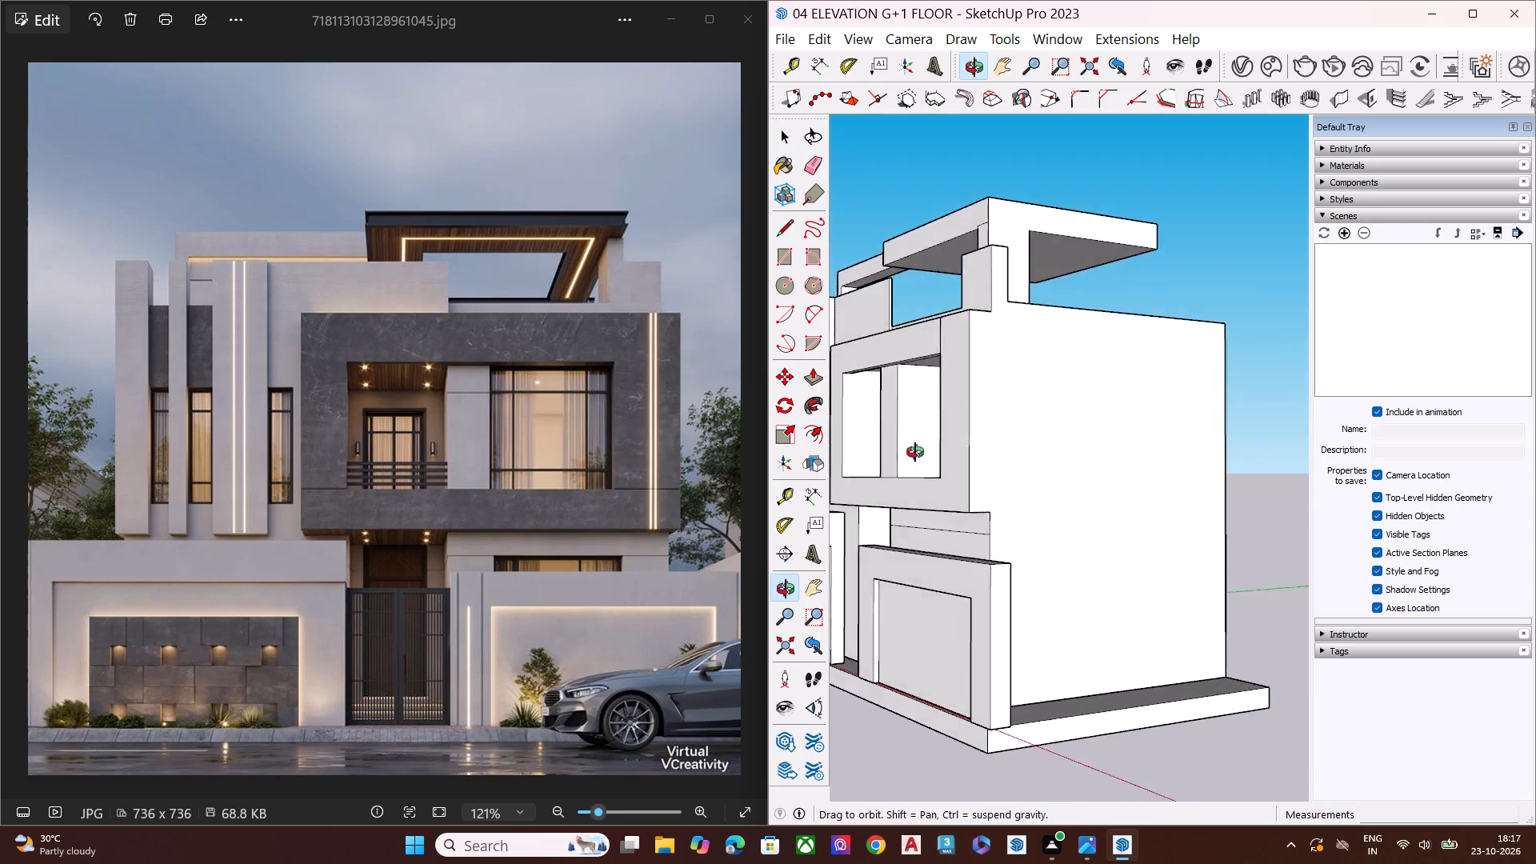
pyautogui.moveTo(915, 452); pyautogui.dragTo(1259, 470, button='middle')
pyautogui.moveTo(870, 502); pyautogui.dragTo(1080, 497, button='middle')
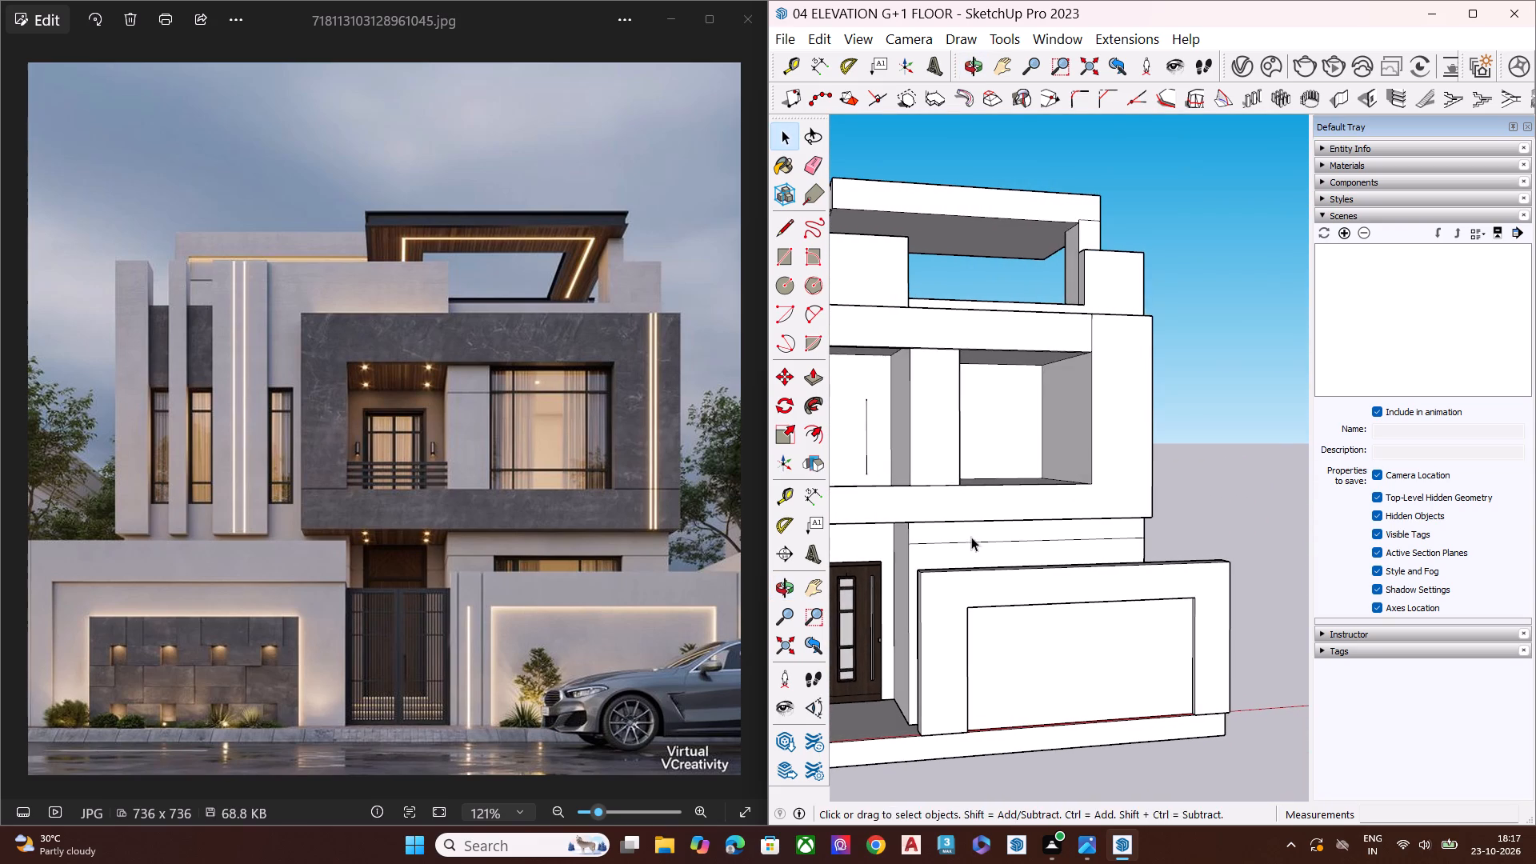
# Draw a vertical line about 2' 1" down from the horizontal line on the wall above the boundary wall beside the entrance.
pyautogui.moveTo(963, 539); pyautogui.dragTo(935, 530, button='middle')
pyautogui.scroll(7, 952, 558)
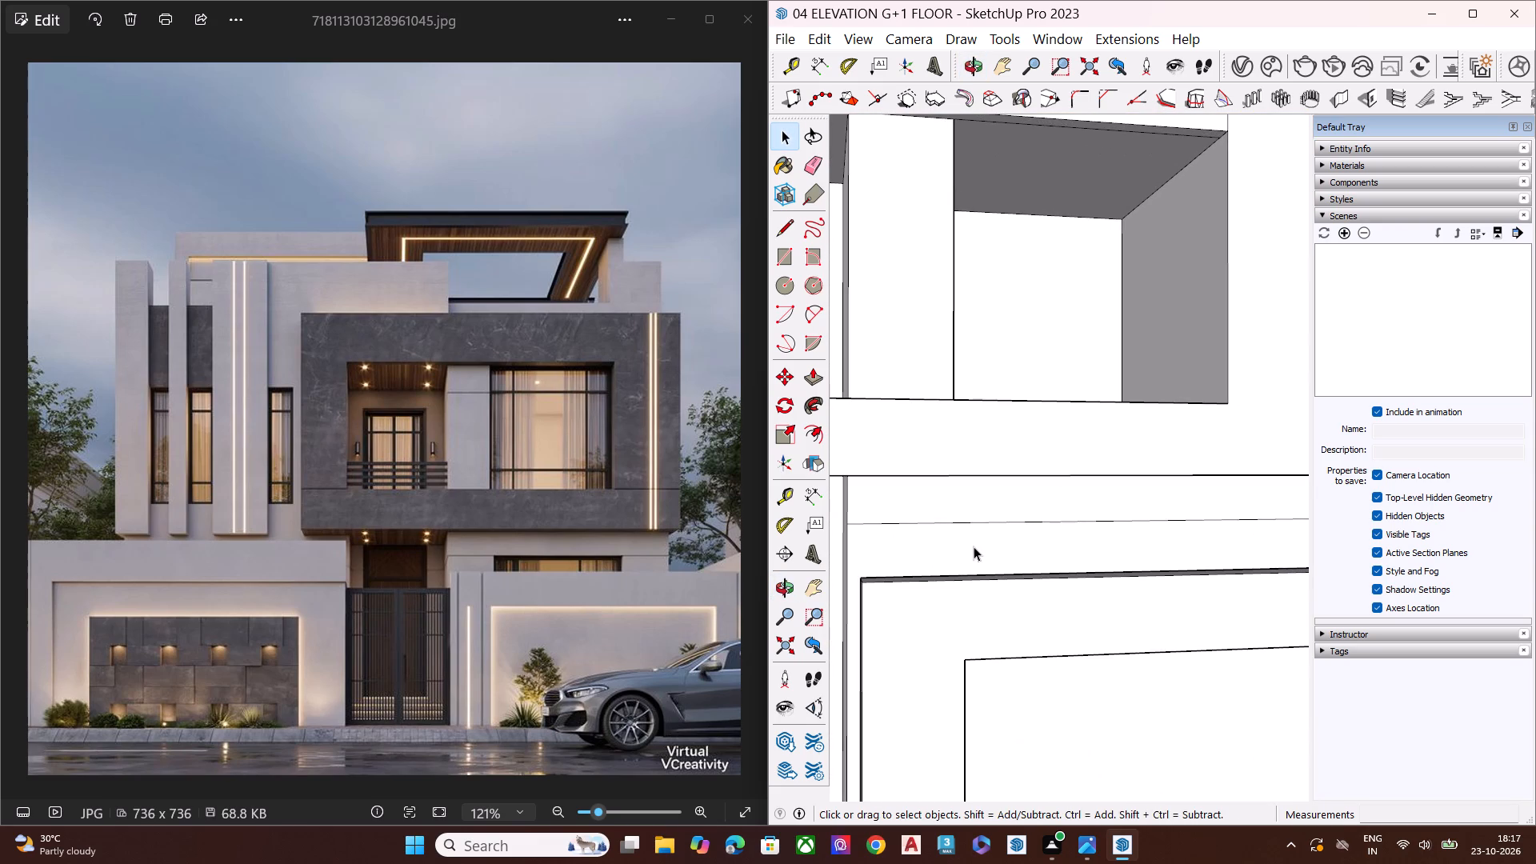
pyautogui.press('l')
pyautogui.click(999, 522)
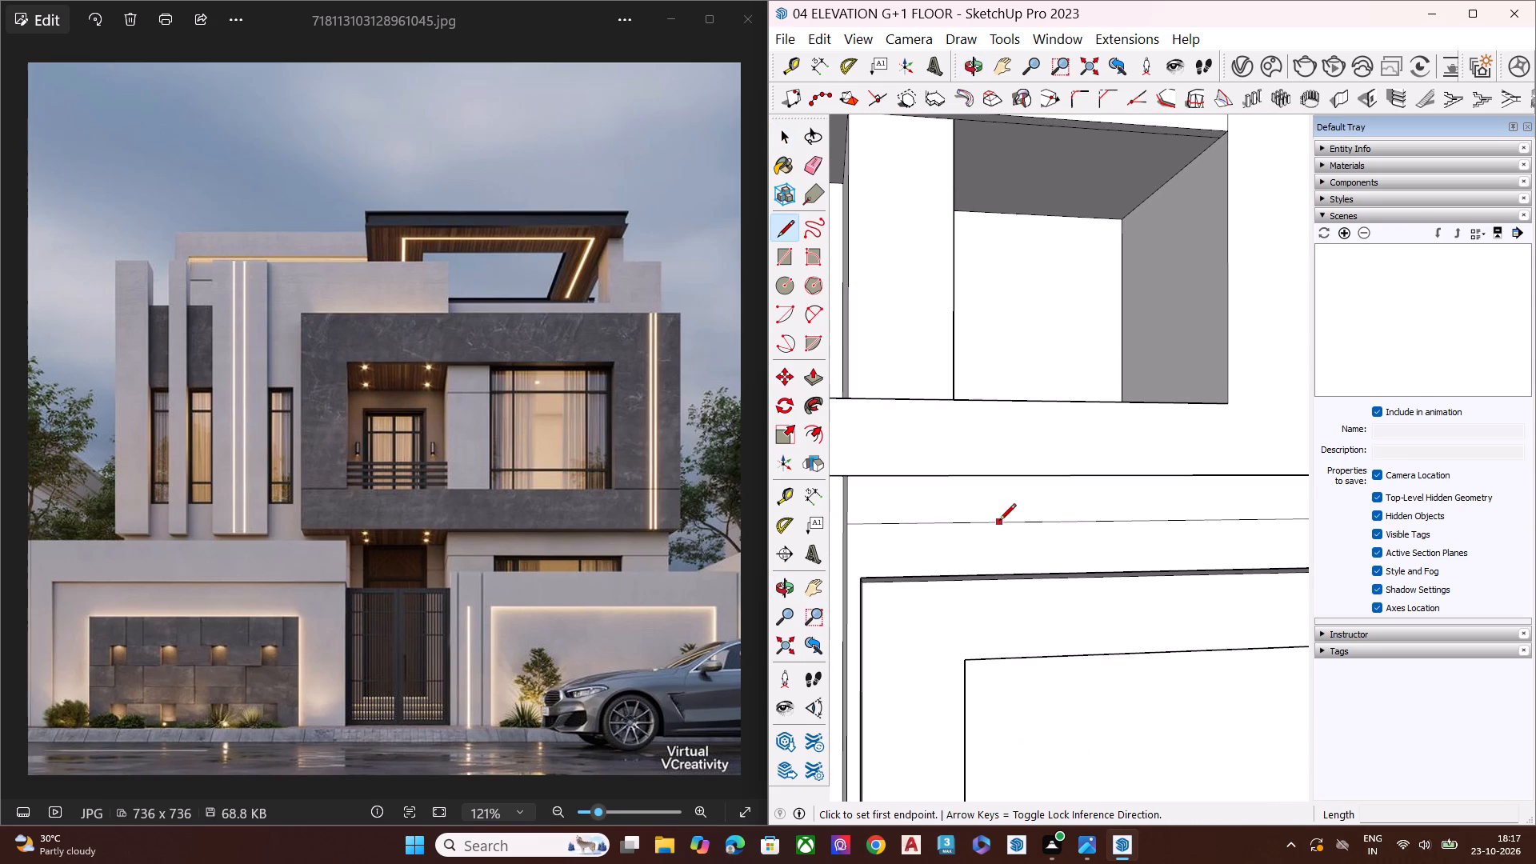
pyautogui.moveTo(1005, 585); pyautogui.dragTo(1479, 500, button='middle')
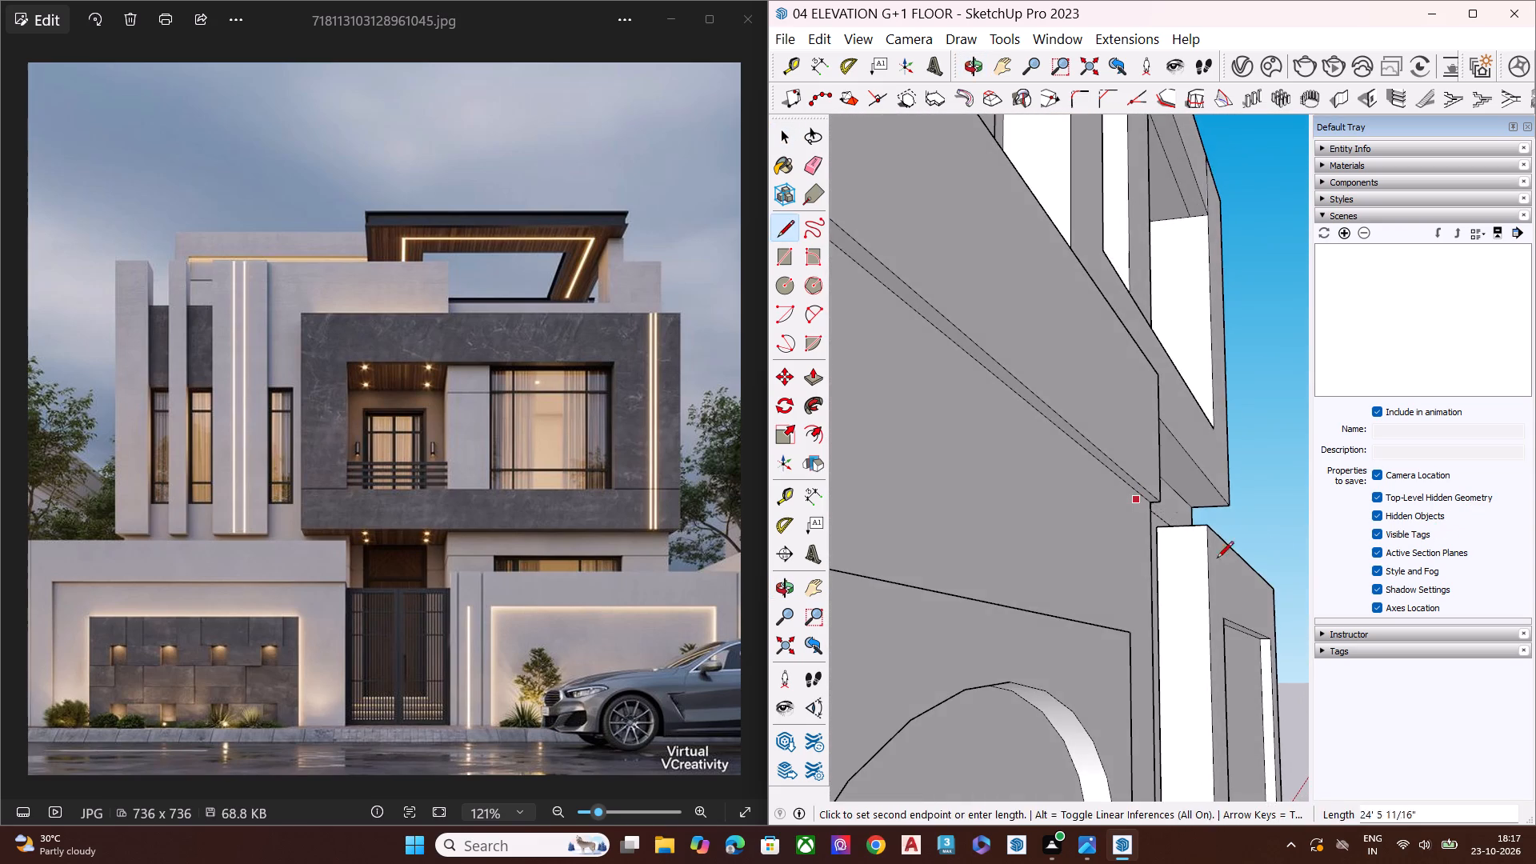
pyautogui.moveTo(1213, 562); pyautogui.dragTo(1134, 656, button='middle')
pyautogui.scroll(1, 1132, 654)
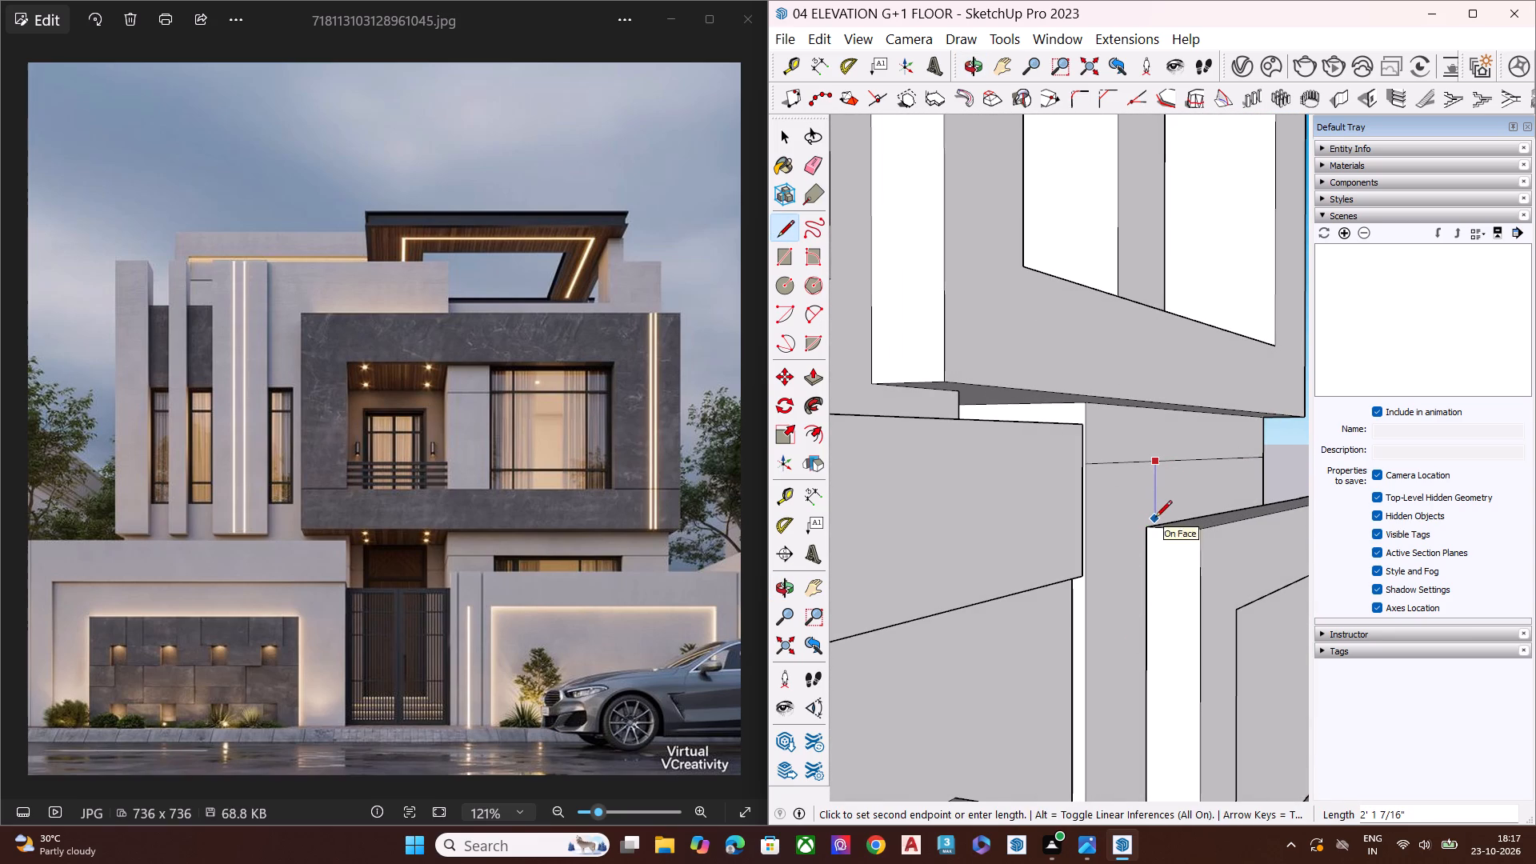
pyautogui.click(1155, 518)
# Complete the ground-floor window outline with a bottom line about 11' 6" long and a second vertical line up to the wall line.
pyautogui.moveTo(1170, 518); pyautogui.dragTo(797, 528, button='middle')
pyautogui.scroll(1, 797, 528)
pyautogui.scroll(-2, 964, 513)
pyautogui.scroll(1, 966, 513)
pyautogui.scroll(-3, 966, 513)
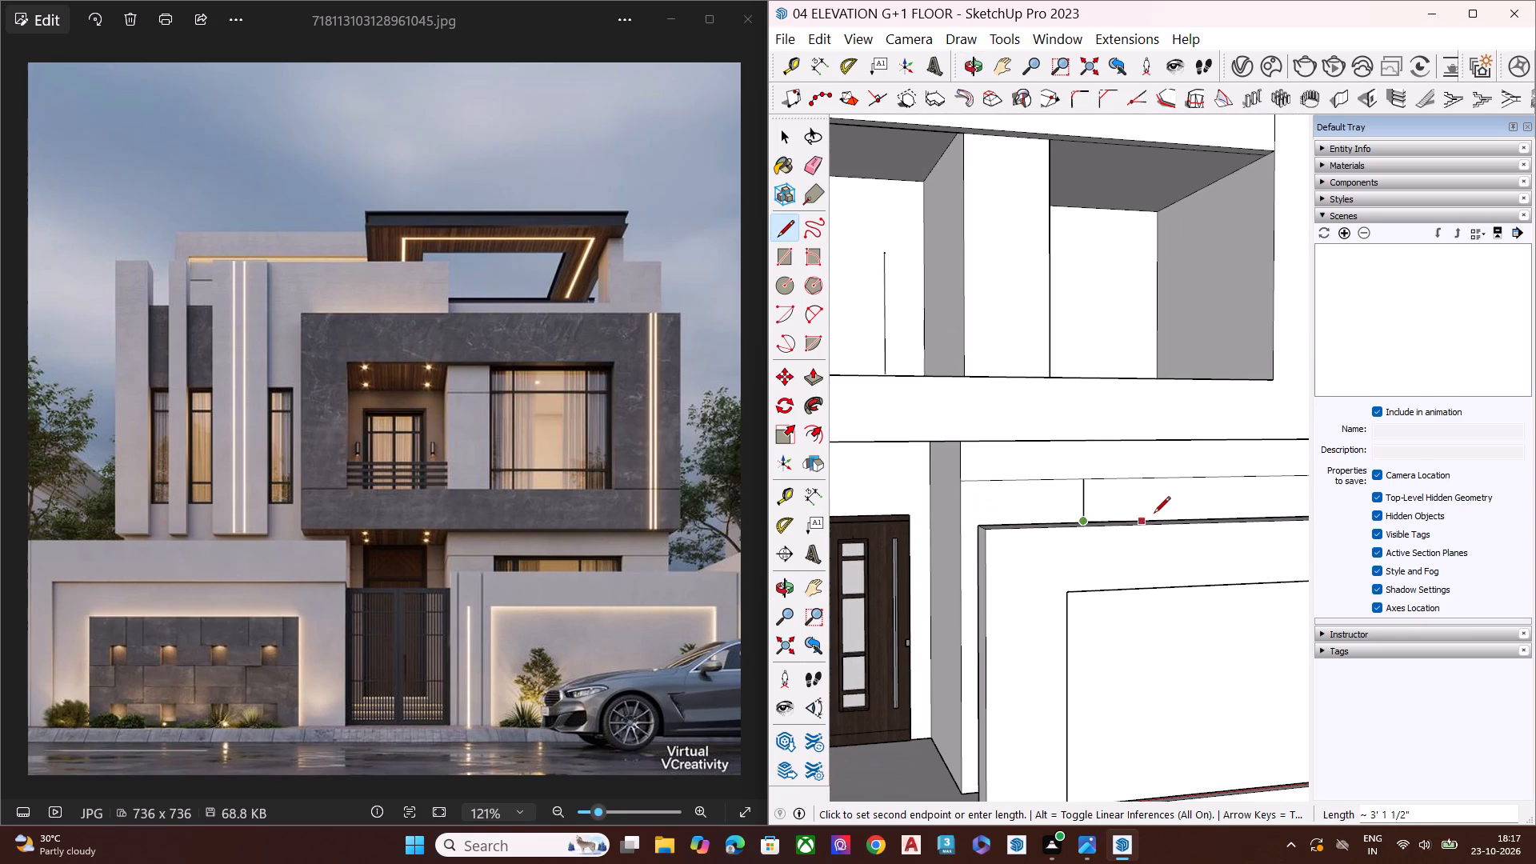
pyautogui.scroll(-5, 1038, 526)
pyautogui.scroll(1, 1029, 528)
pyautogui.scroll(-2, 1028, 528)
pyautogui.moveTo(1224, 530); pyautogui.dragTo(713, 711, button='middle')
pyautogui.scroll(1, 990, 610)
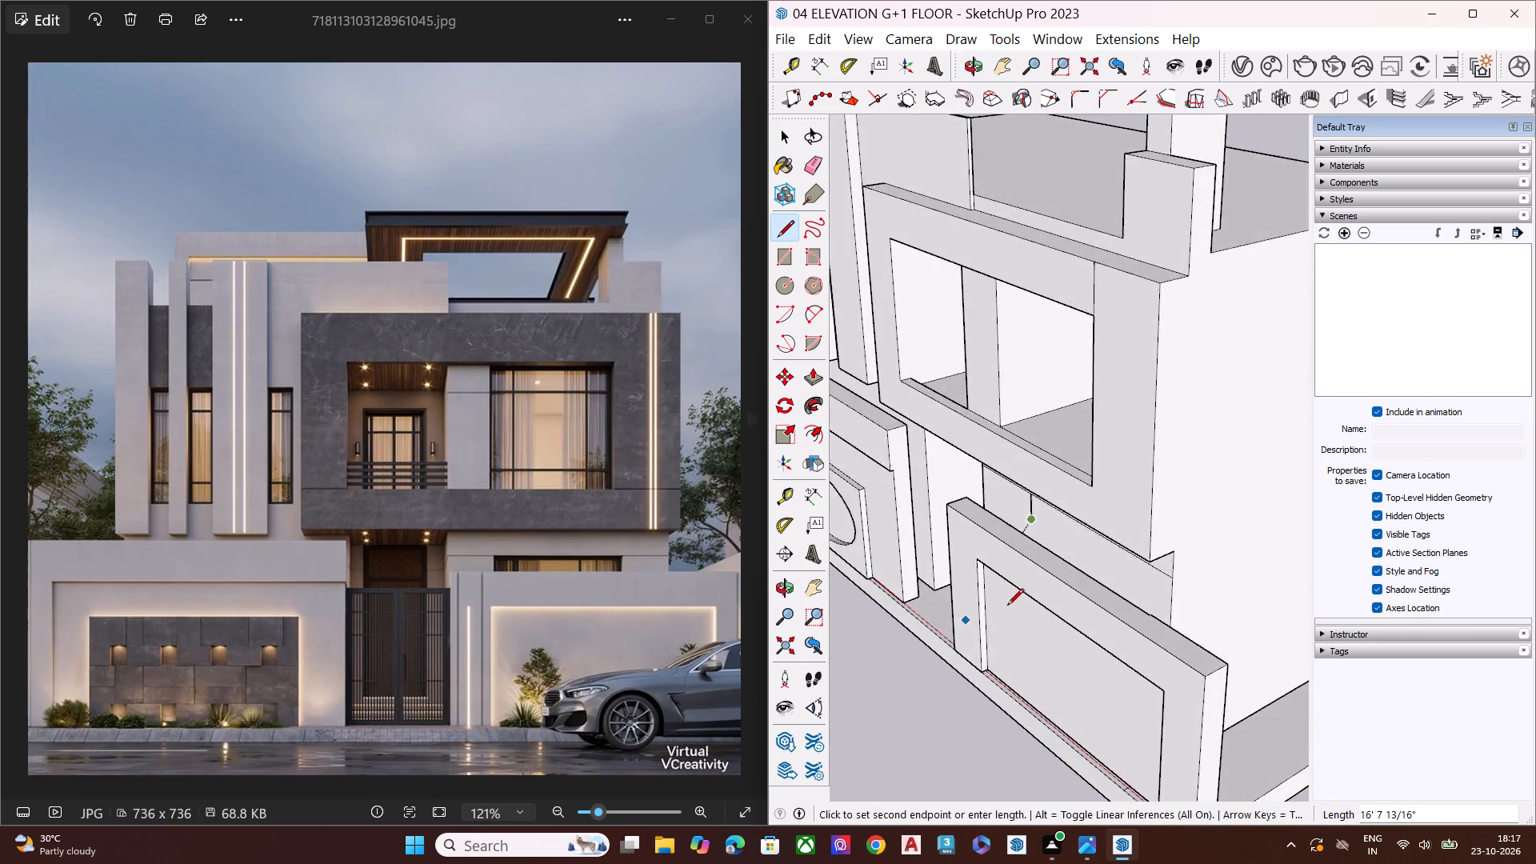
pyautogui.scroll(1, 1007, 606)
pyautogui.scroll(-1, 1039, 596)
pyautogui.scroll(1, 1039, 596)
pyautogui.moveTo(1130, 579); pyautogui.dragTo(1147, 526, button='middle')
pyautogui.scroll(3, 1147, 526)
pyautogui.scroll(-1, 1149, 526)
pyautogui.scroll(1, 1149, 526)
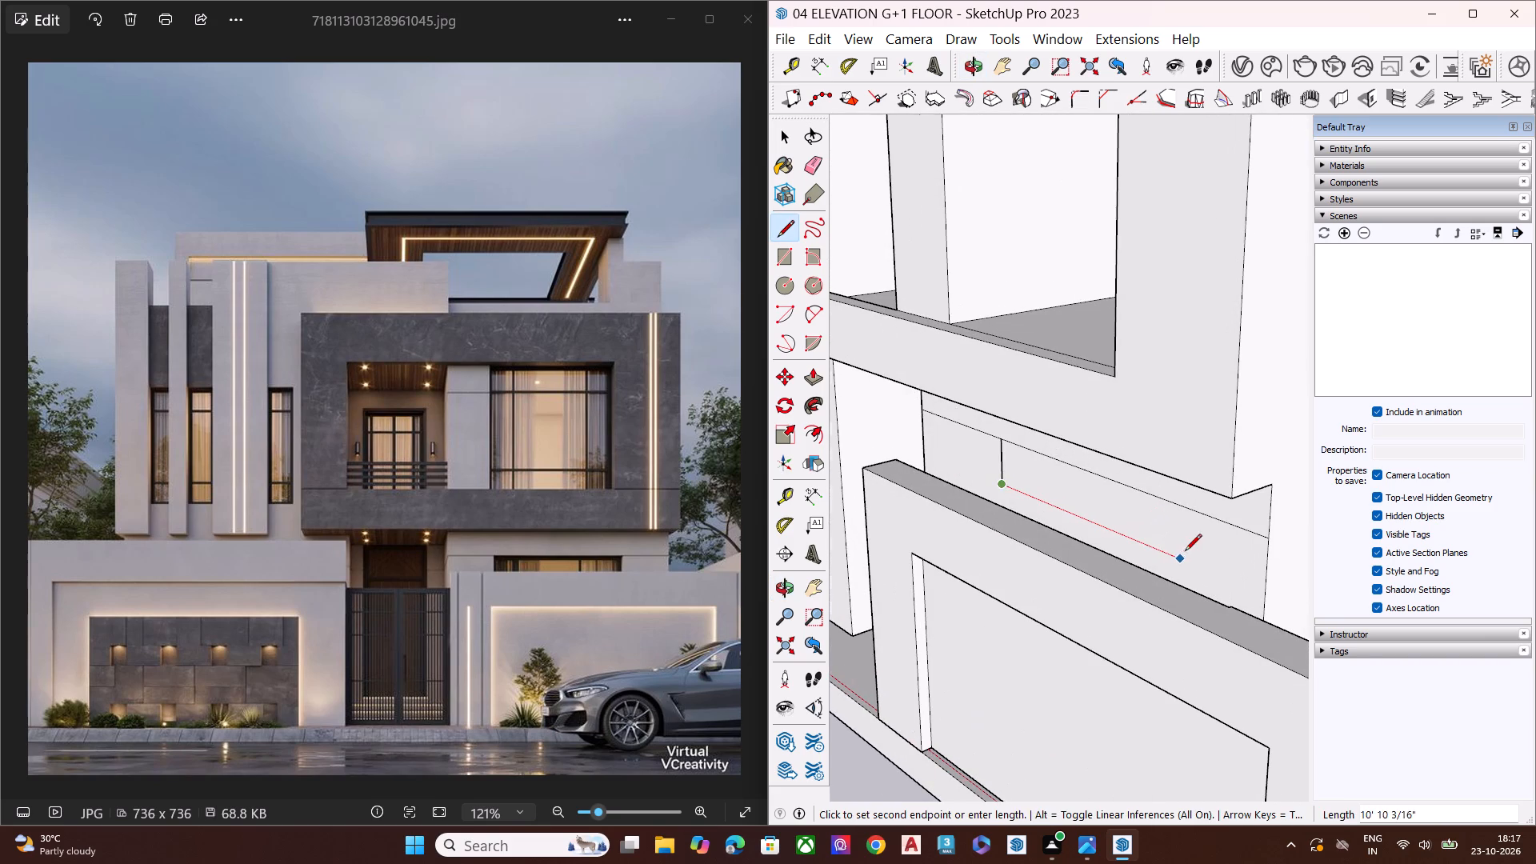
pyautogui.scroll(1, 1183, 552)
pyautogui.moveTo(1188, 551); pyautogui.dragTo(1306, 475, button='middle')
pyautogui.scroll(-6, 1120, 483)
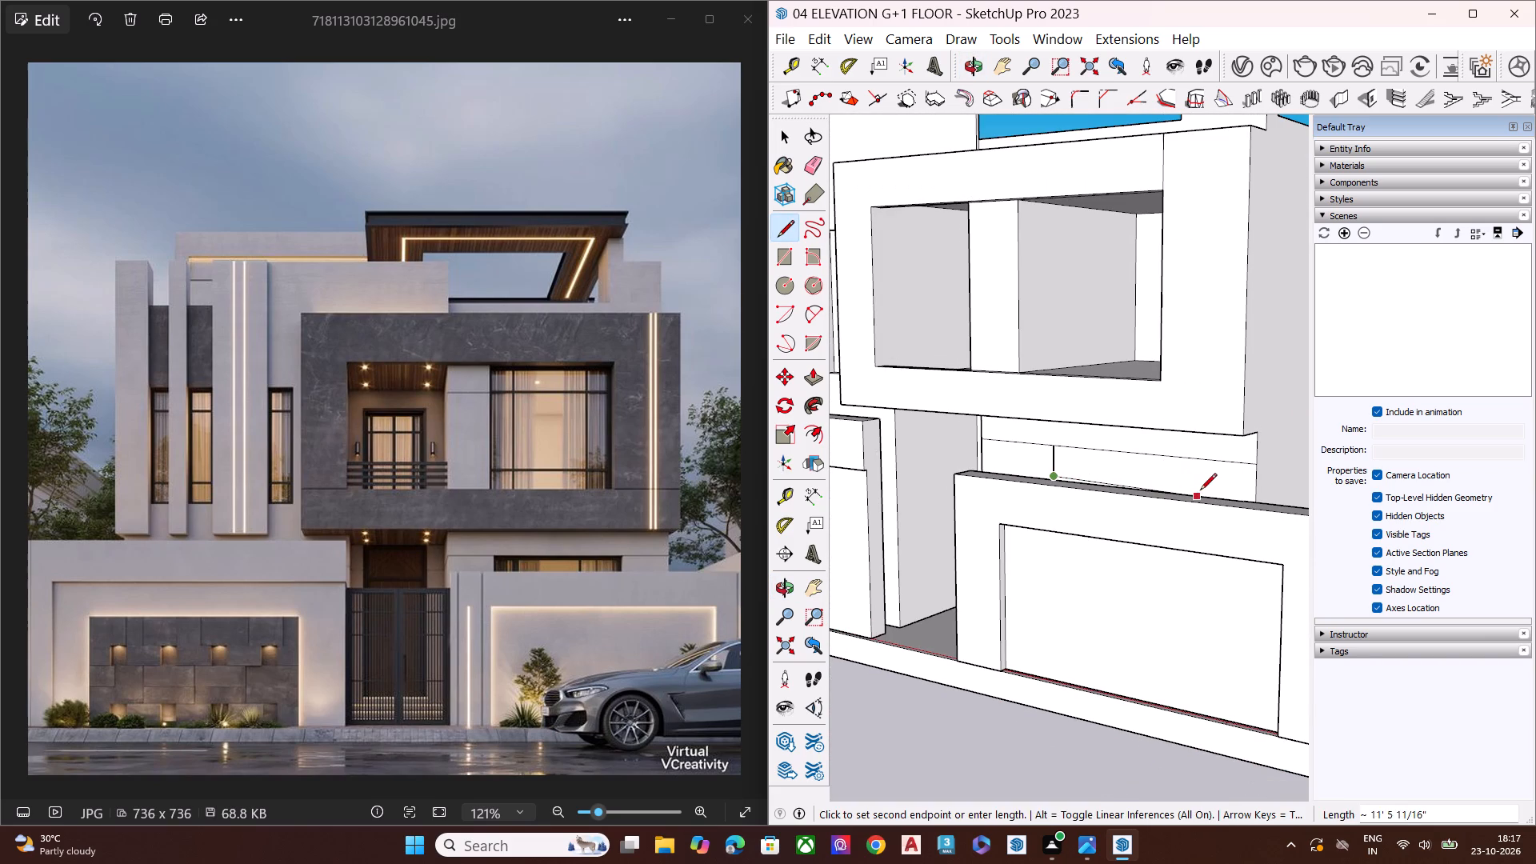
pyautogui.click(1202, 484)
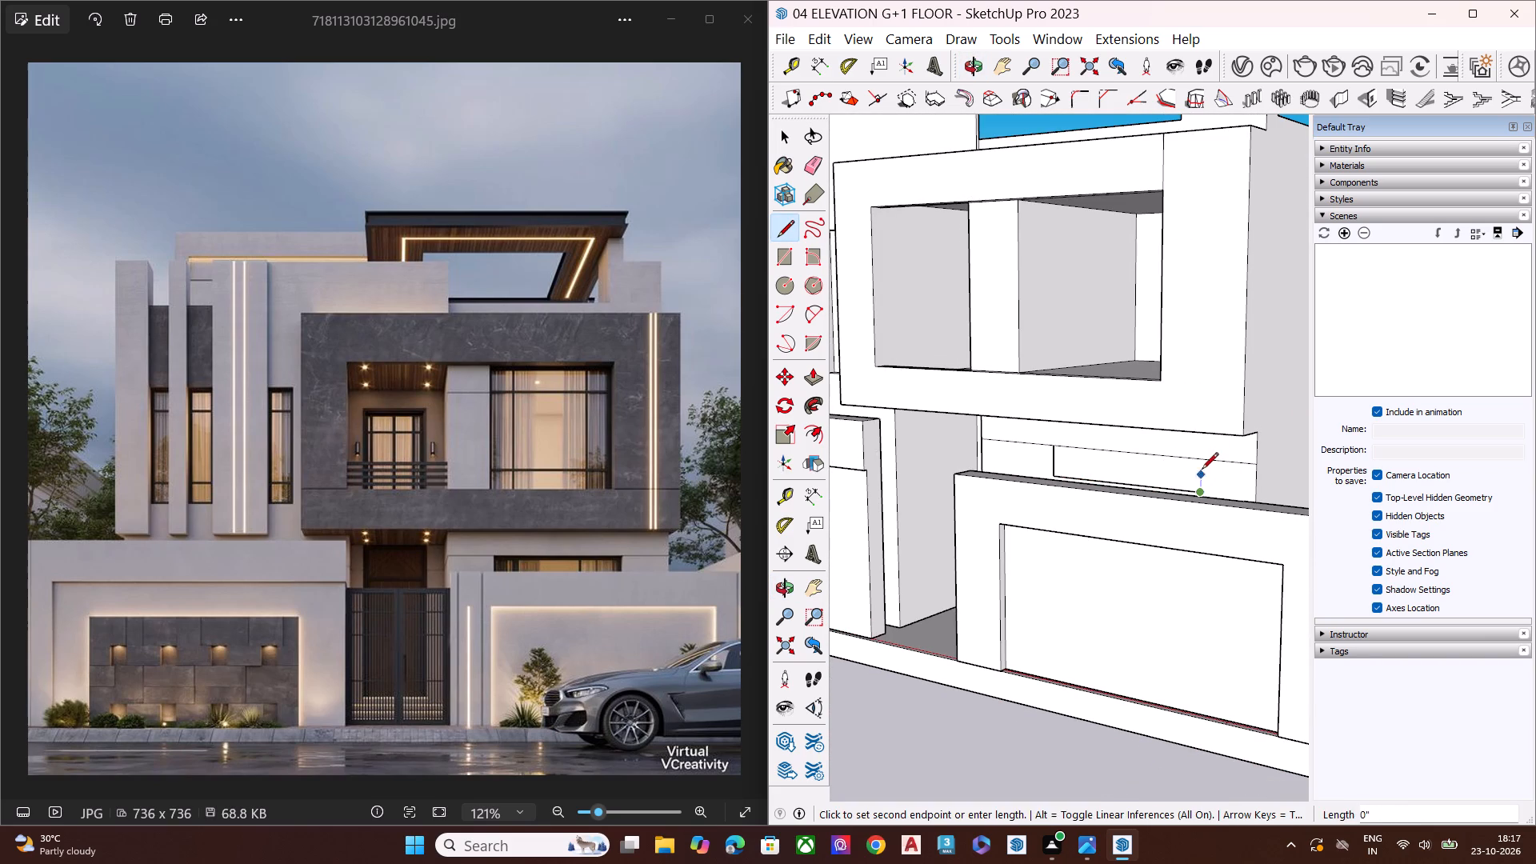
pyautogui.click(1204, 454)
pyautogui.press('space')
# Scale the window outline's face downward by a factor of about 1.17 so it reaches lower behind the boundary wall.
pyautogui.moveTo(1060, 493); pyautogui.dragTo(1278, 473, button='middle')
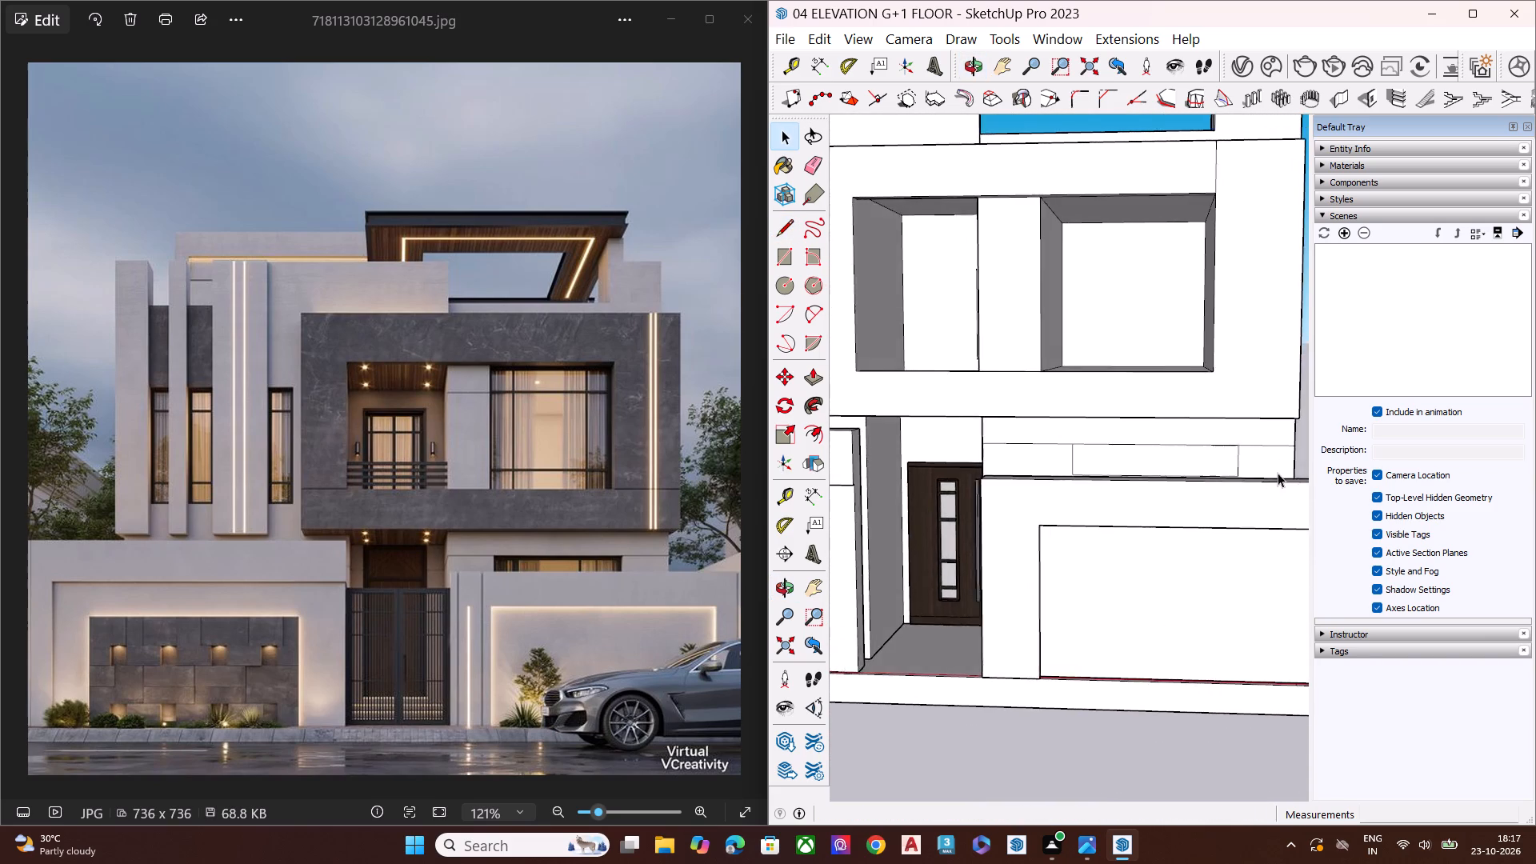
pyautogui.scroll(3, 1242, 474)
pyautogui.click(1167, 466)
pyautogui.moveTo(1186, 463); pyautogui.dragTo(769, 502, button='middle')
pyautogui.scroll(5, 1007, 501)
pyautogui.doubleClick(1096, 466)
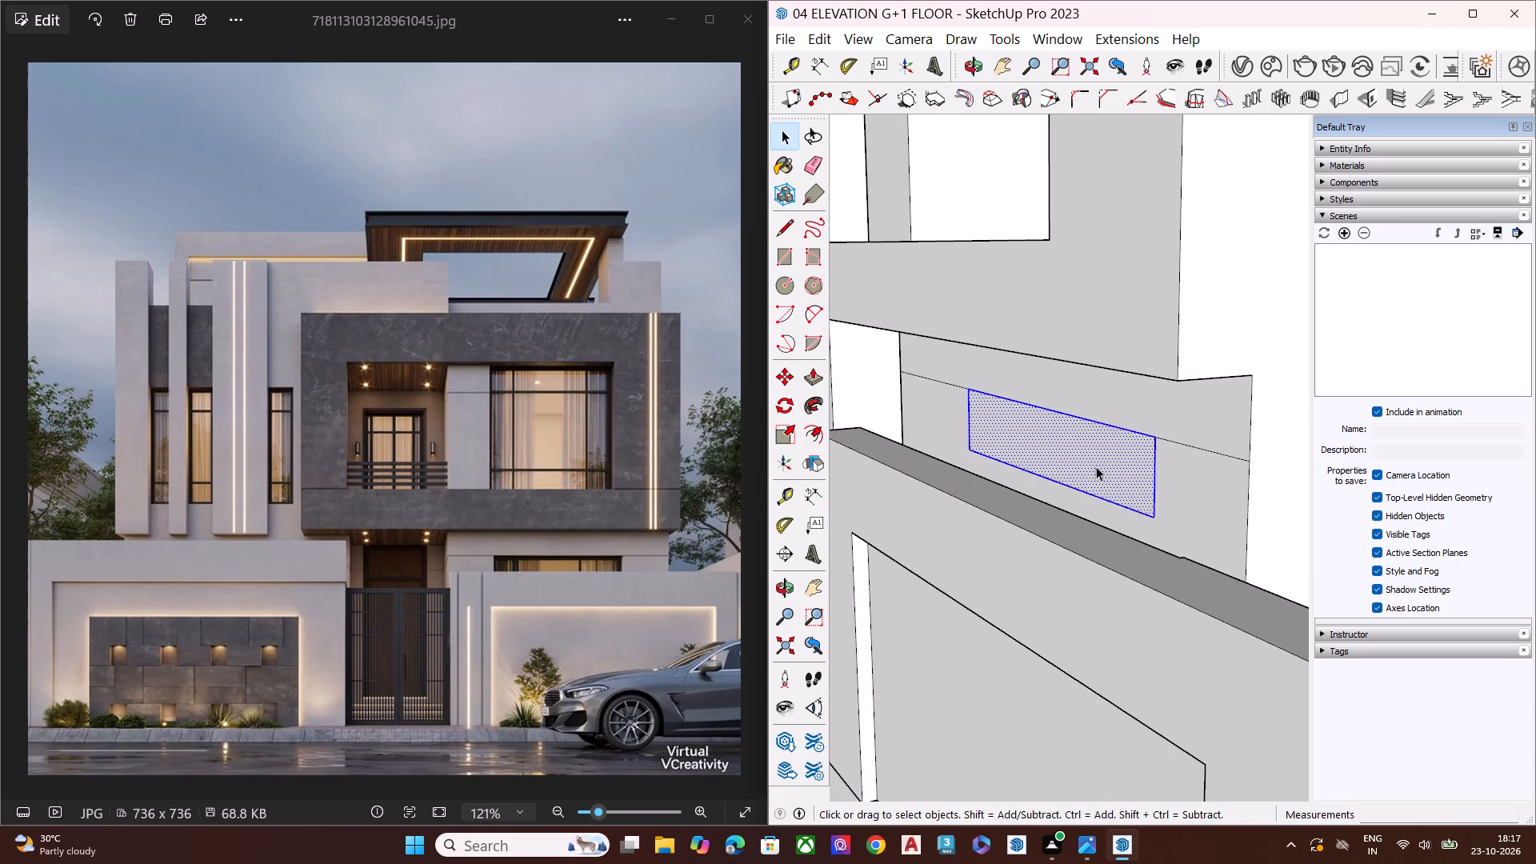
pyautogui.press('s')
pyautogui.click(1049, 484)
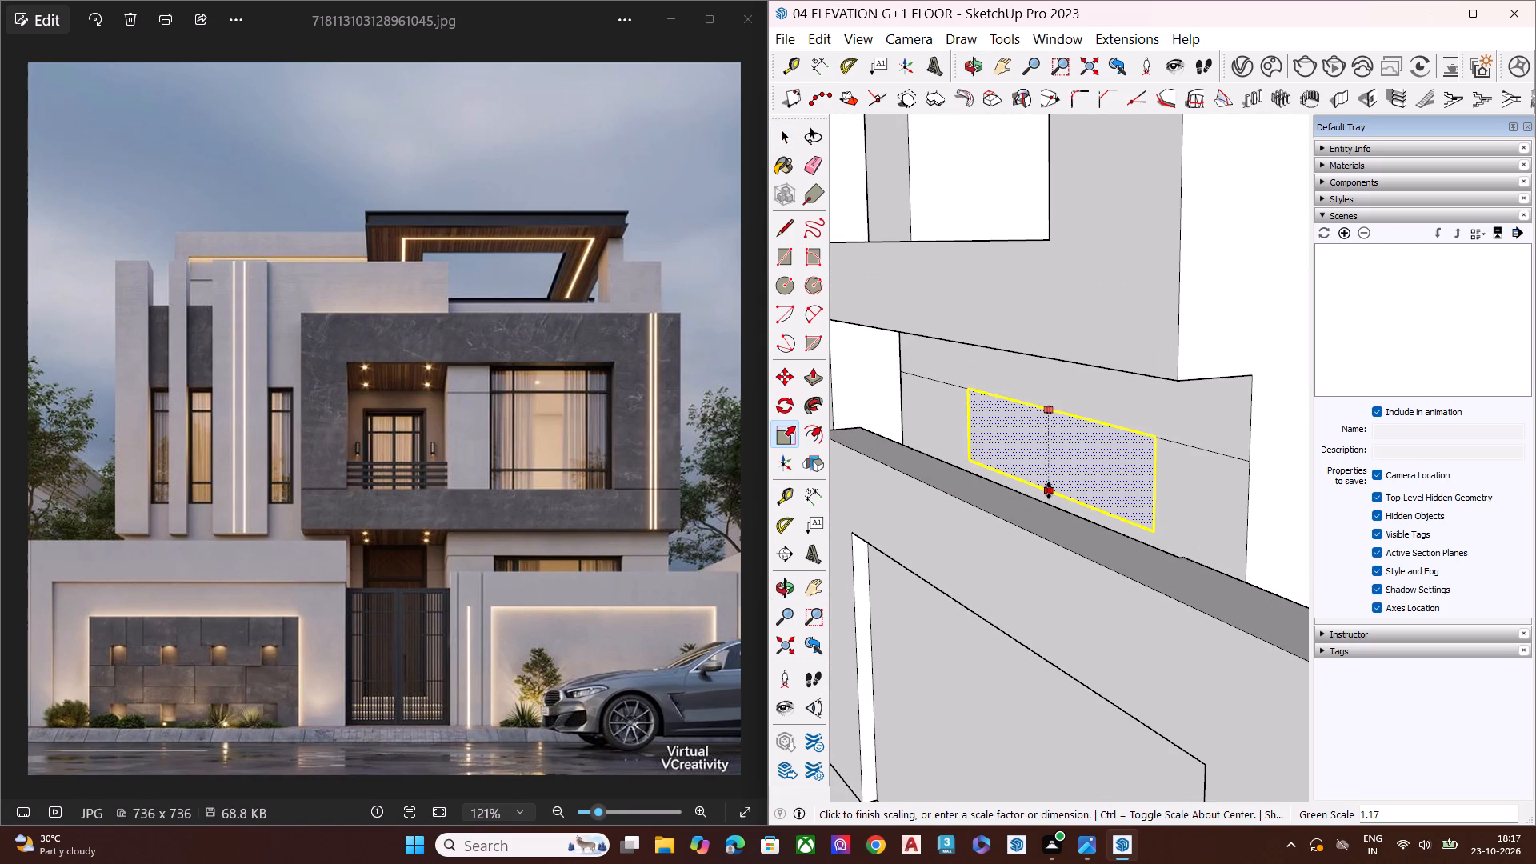
pyautogui.click(1050, 495)
pyautogui.press('space')
# Push the window face above the boundary wall inward to form a recess, and clear the selection.
pyautogui.scroll(1, 1083, 482)
pyautogui.moveTo(1083, 482); pyautogui.dragTo(1066, 446, button='middle')
pyautogui.click(1068, 446)
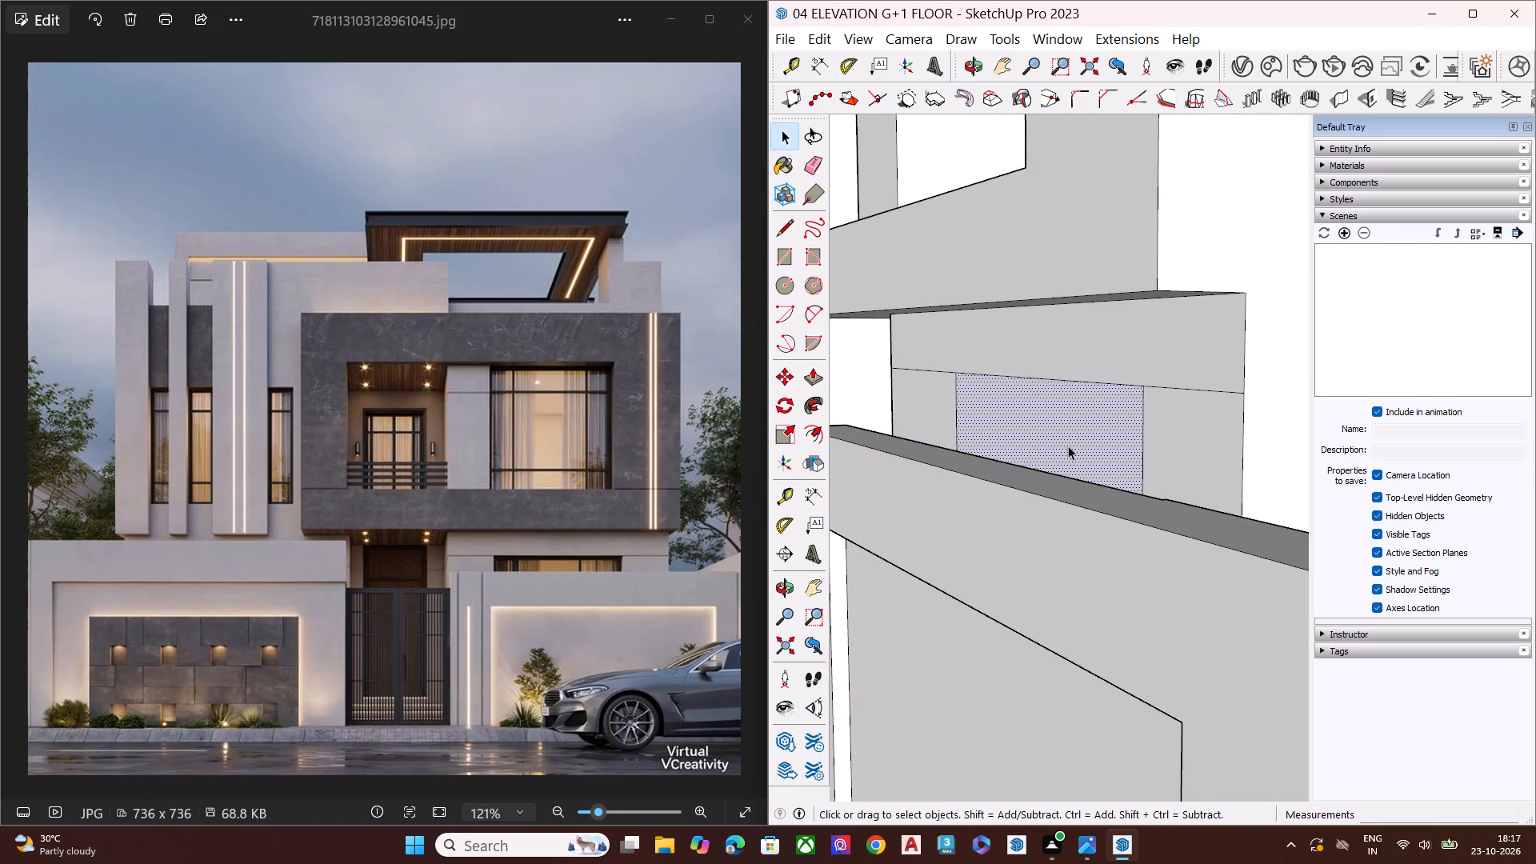
pyautogui.press('p')
pyautogui.click(1055, 422)
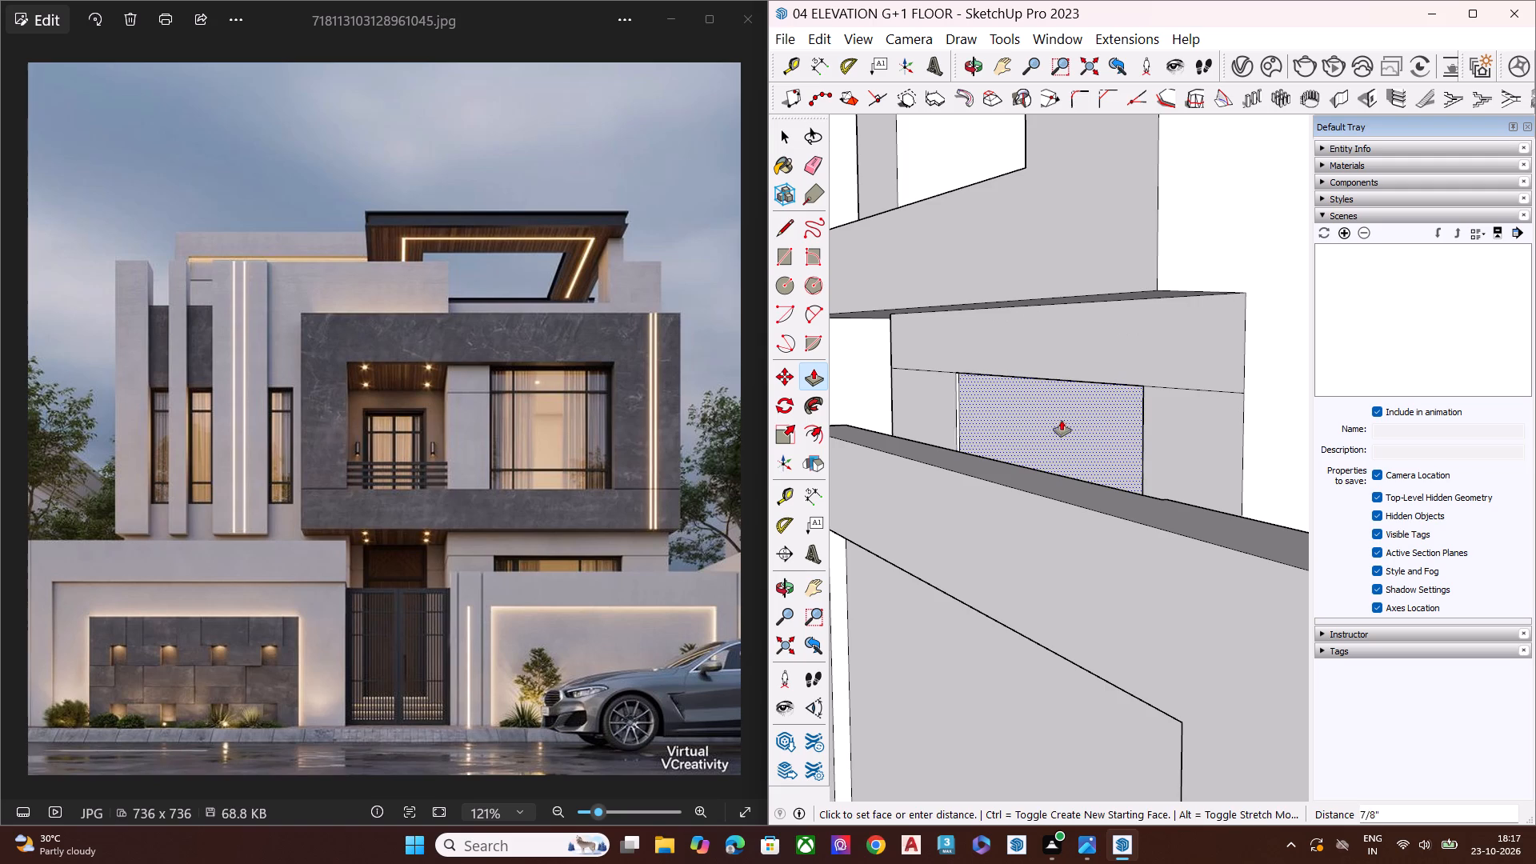
pyautogui.click(1095, 413)
pyautogui.press('space')
pyautogui.scroll(-1, 1006, 417)
pyautogui.scroll(3, 1004, 419)
pyautogui.scroll(-5, 1004, 419)
pyautogui.moveTo(911, 490); pyautogui.dragTo(1284, 418, button='middle')
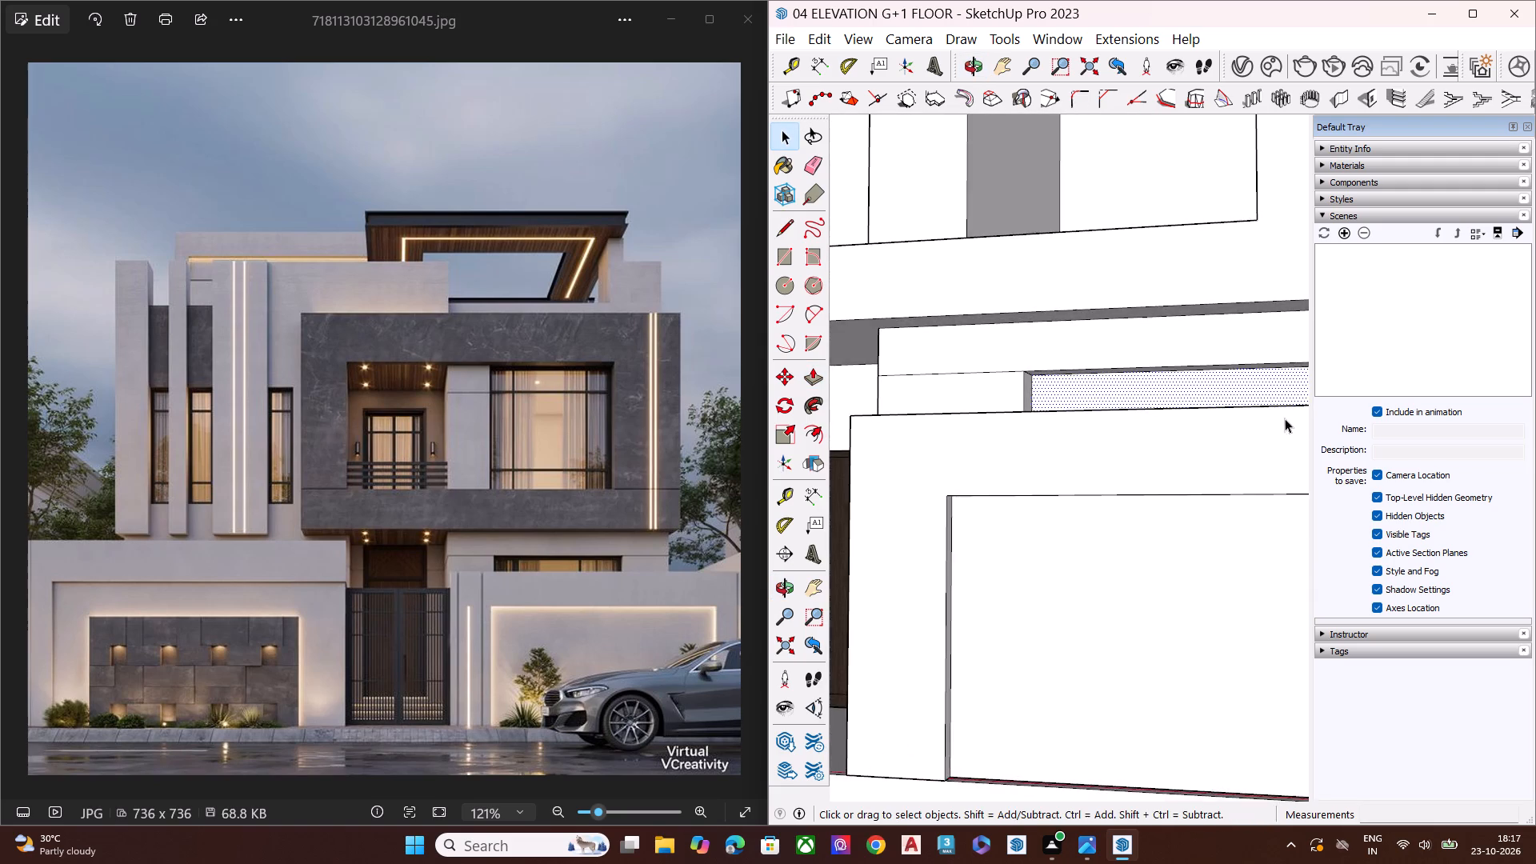
pyautogui.scroll(-14, 990, 424)
pyautogui.click(1172, 410)
# Compare the house front and the new window recess above the boundary wall with the reference photo.
pyautogui.moveTo(992, 514); pyautogui.dragTo(1102, 516, button='middle')
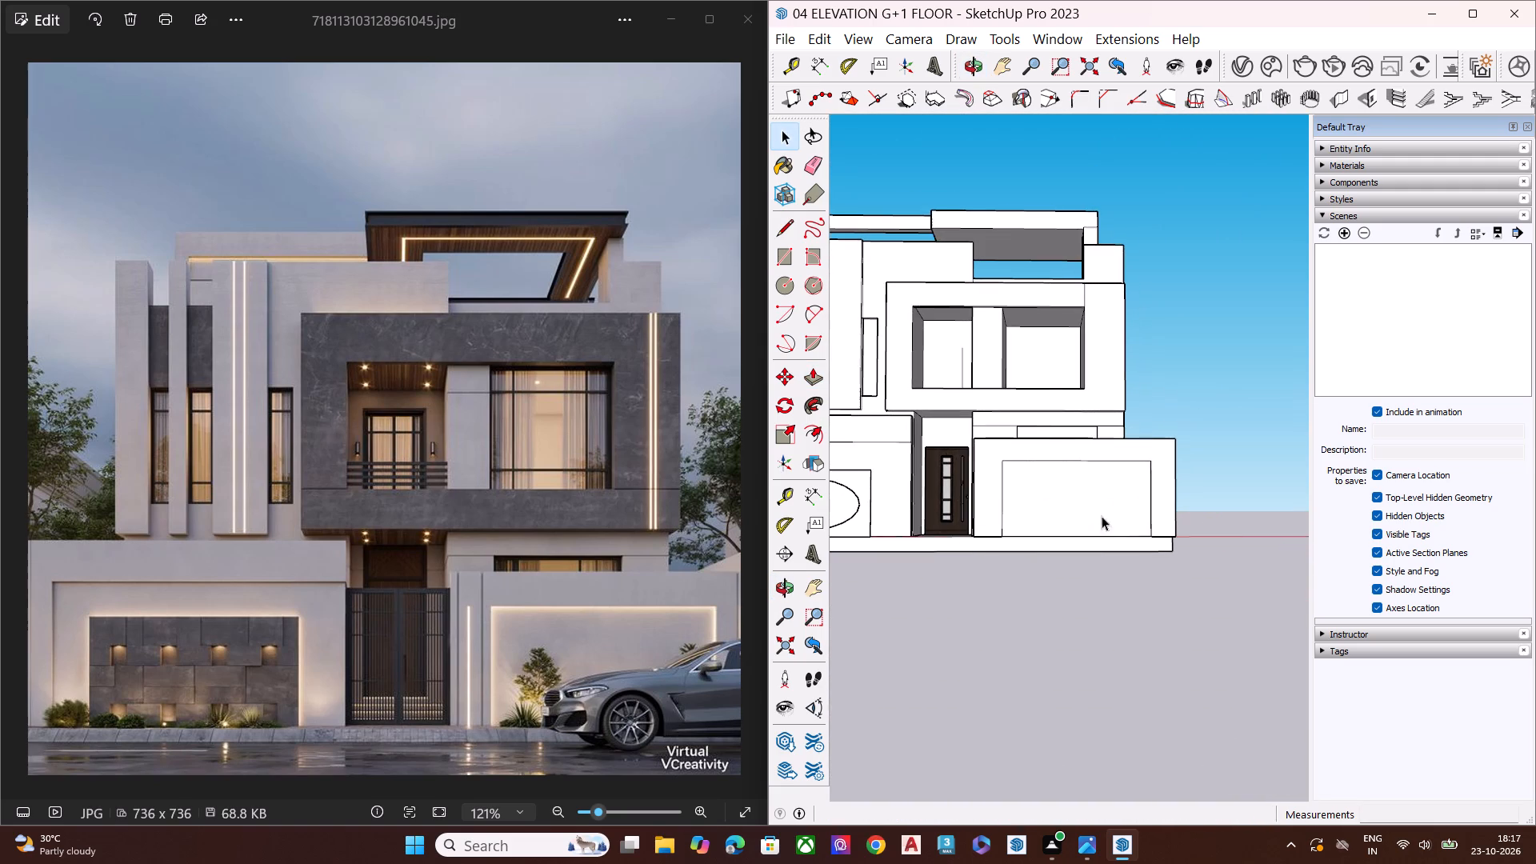
pyautogui.scroll(2, 1095, 497)
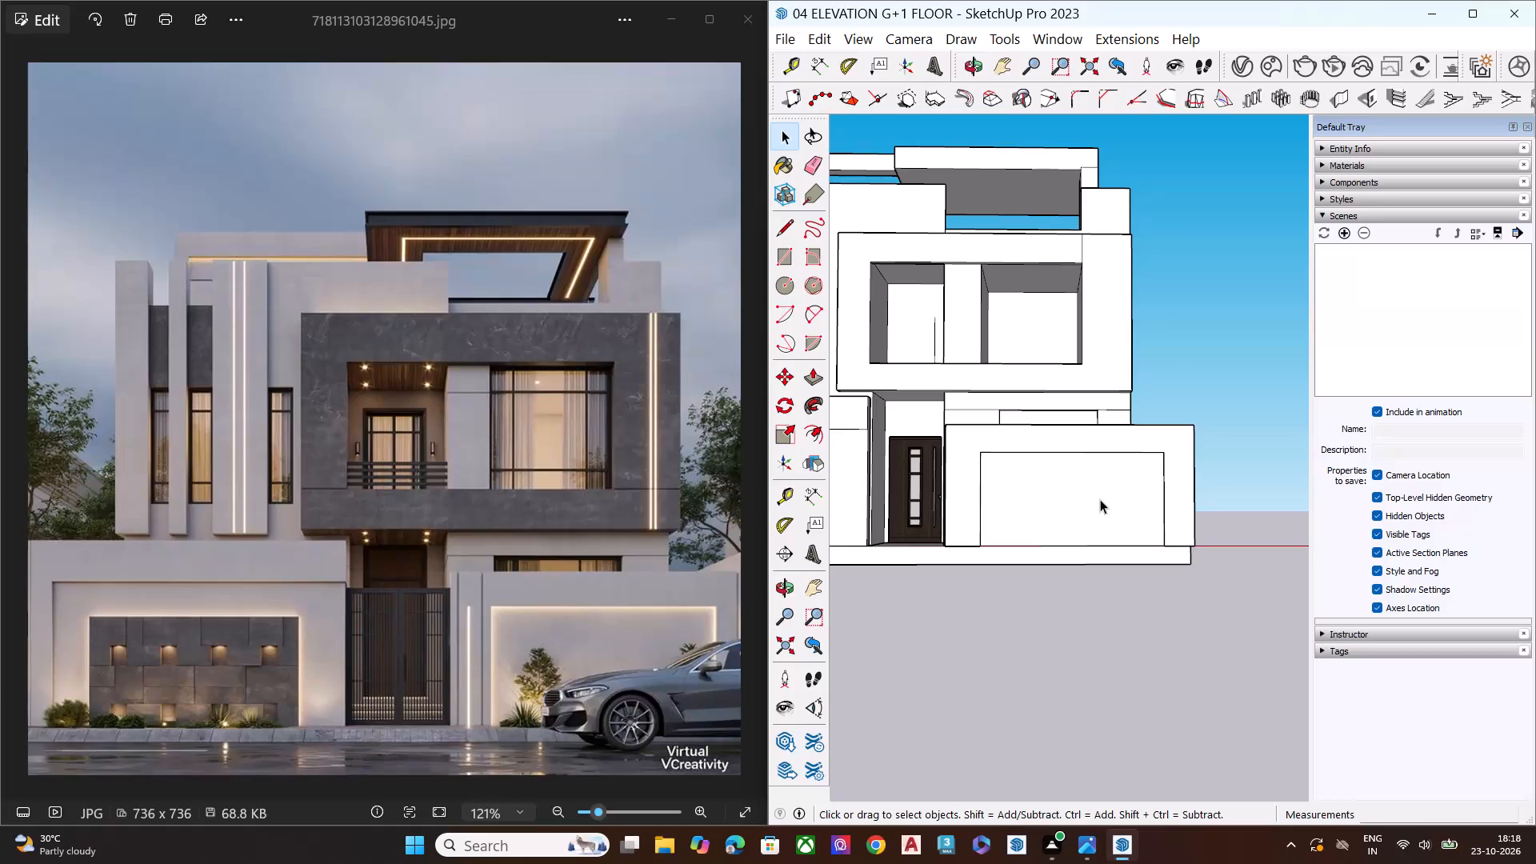
pyautogui.press('space')
pyautogui.click(1186, 385)
pyautogui.scroll(-4, 1237, 452)
pyautogui.moveTo(1228, 475); pyautogui.dragTo(1227, 586, button='middle')
pyautogui.scroll(1, 1174, 482)
pyautogui.scroll(-1, 1174, 482)
pyautogui.scroll(5, 1174, 482)
pyautogui.scroll(4, 1077, 406)
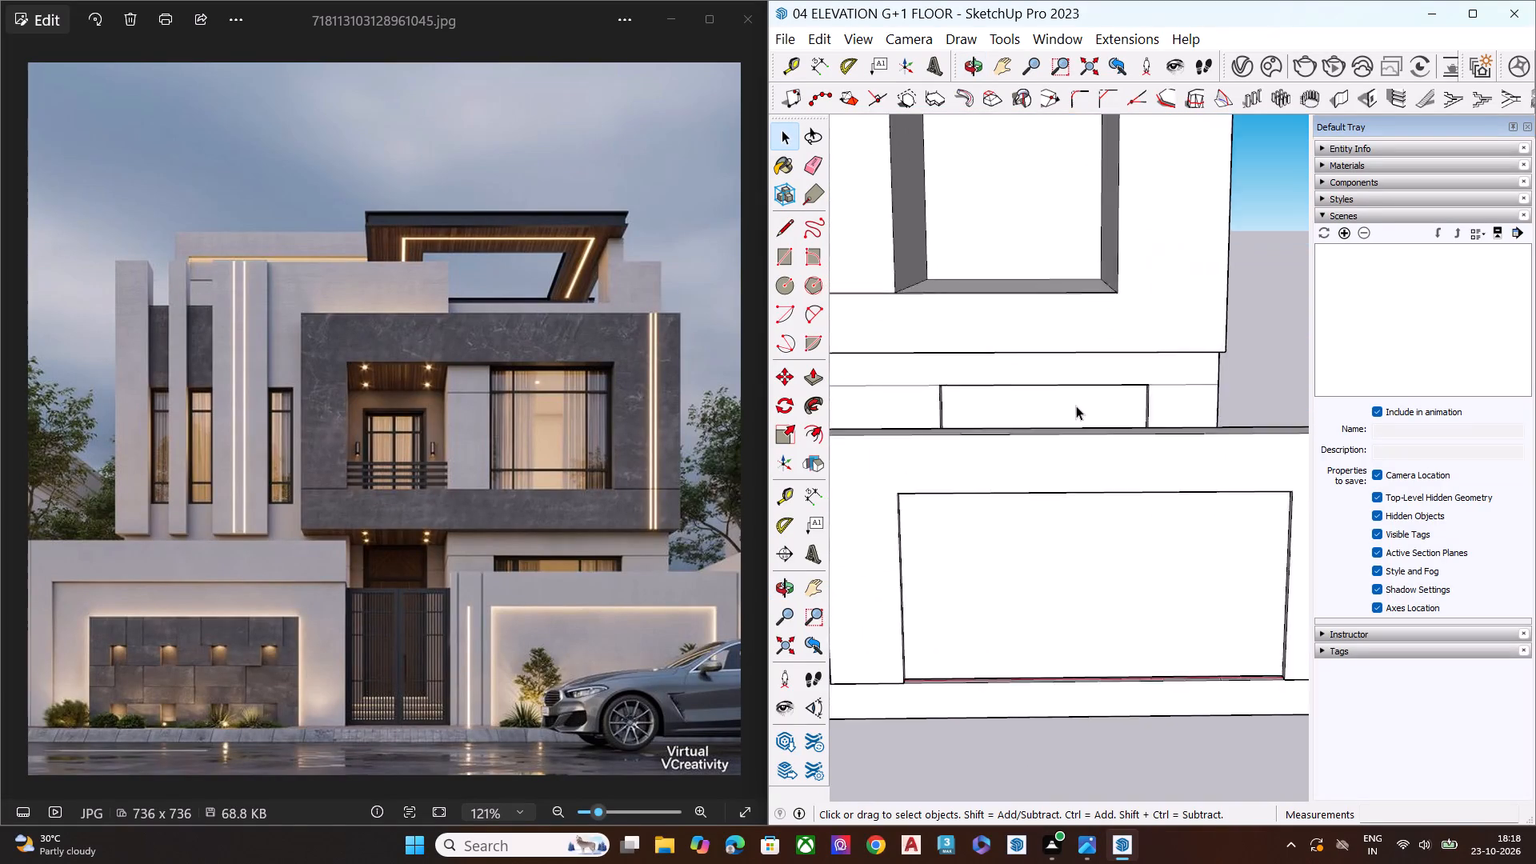
# Push the entrance-side face of the recess above the boundary wall about 1' 6" toward the entrance to widen it, and clear the selection.
pyautogui.scroll(4, 1076, 406)
pyautogui.scroll(-3, 1077, 407)
pyautogui.scroll(1, 1092, 417)
pyautogui.scroll(-4, 1112, 426)
pyautogui.scroll(-2, 964, 418)
pyautogui.scroll(1, 971, 420)
pyautogui.scroll(-2, 973, 421)
pyautogui.scroll(1, 995, 434)
pyautogui.moveTo(983, 441); pyautogui.dragTo(839, 506, button='middle')
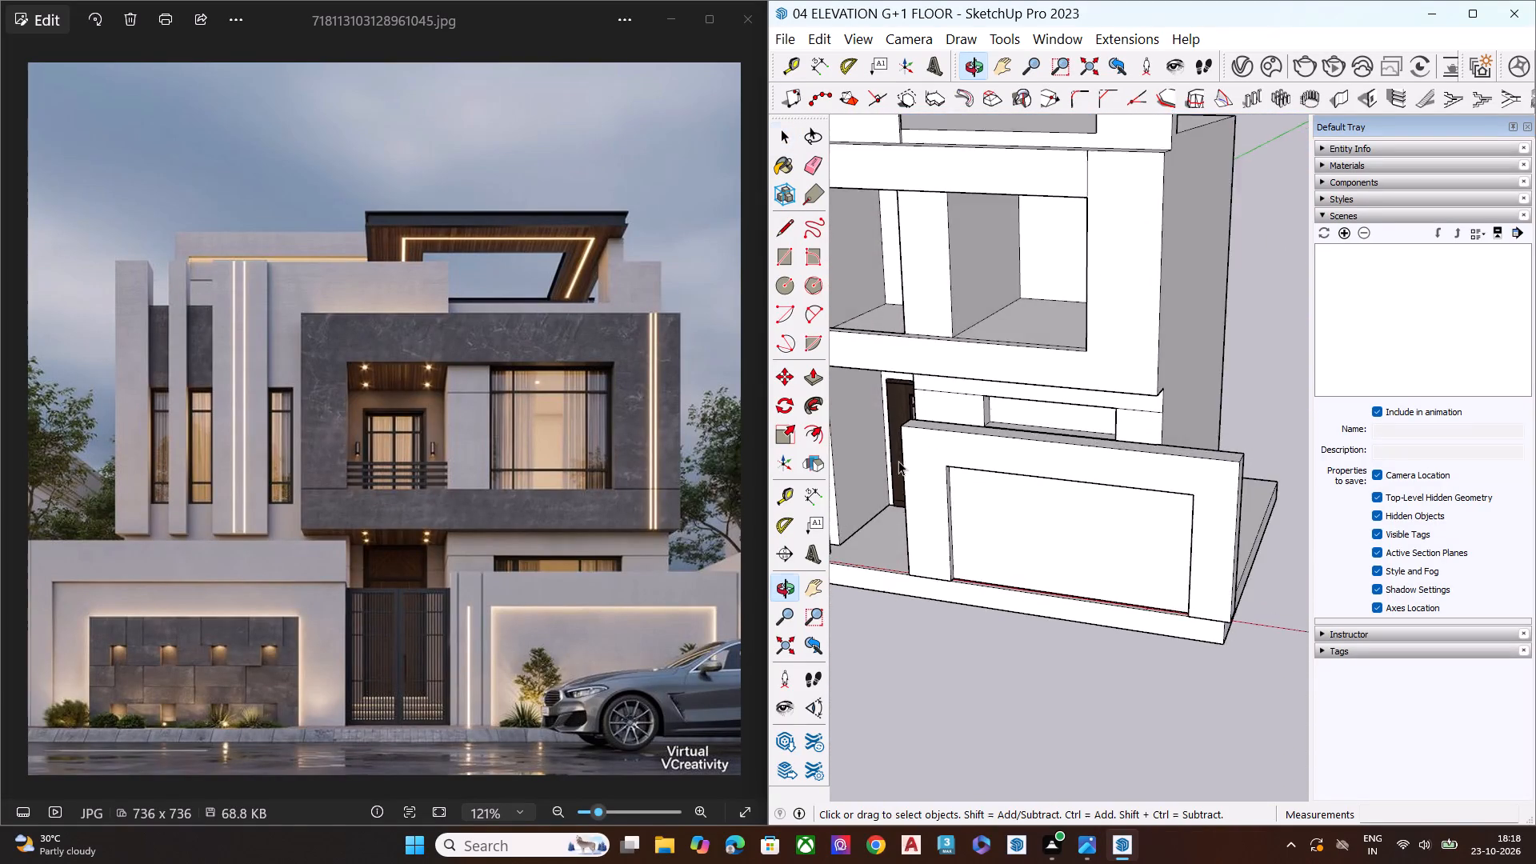
pyautogui.scroll(6, 990, 408)
pyautogui.click(994, 422)
pyautogui.press('p')
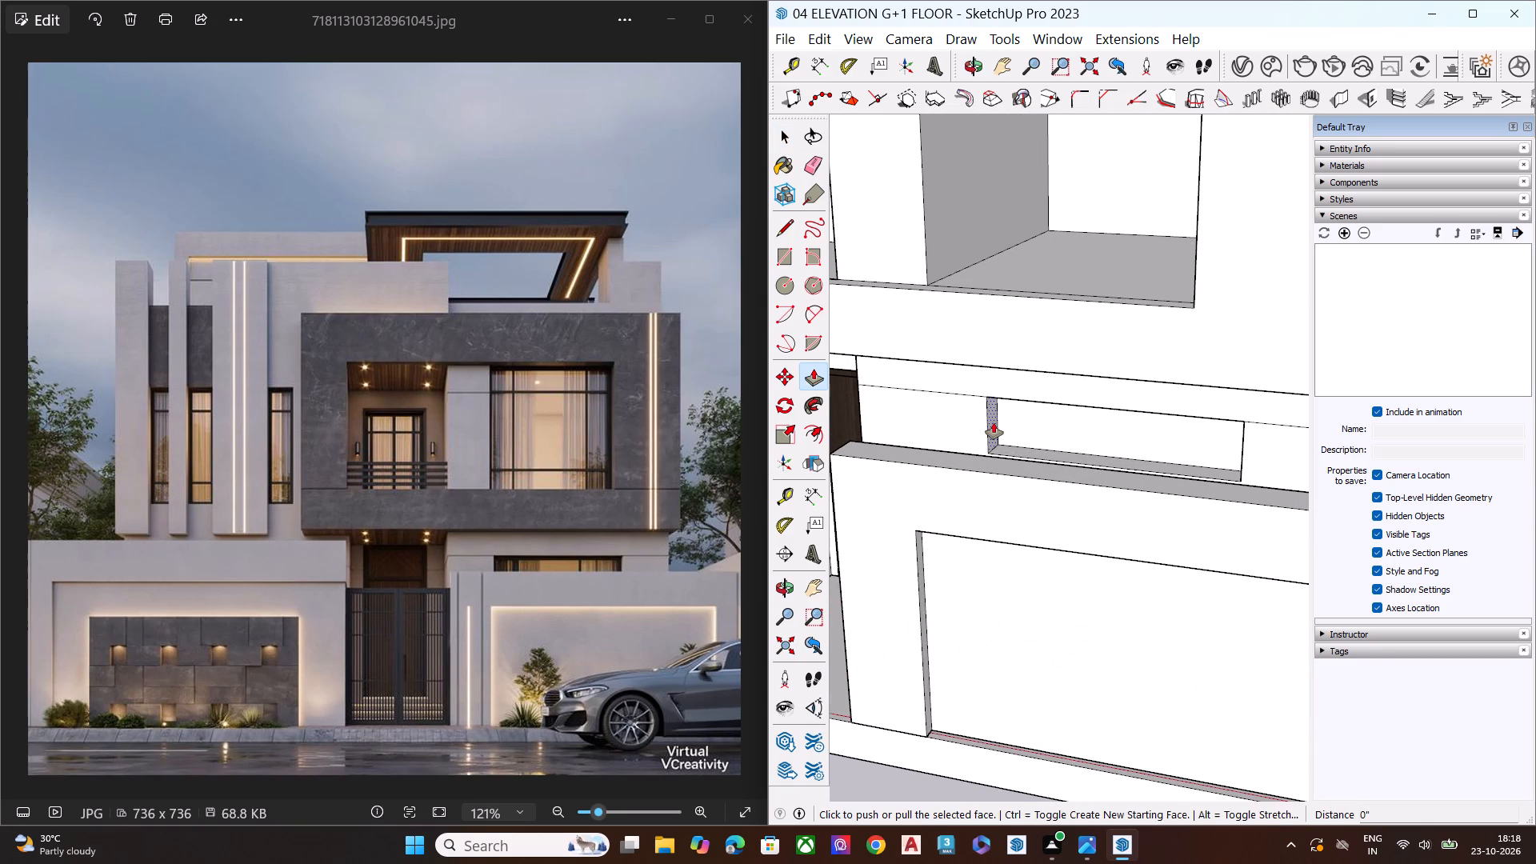
pyautogui.click(994, 422)
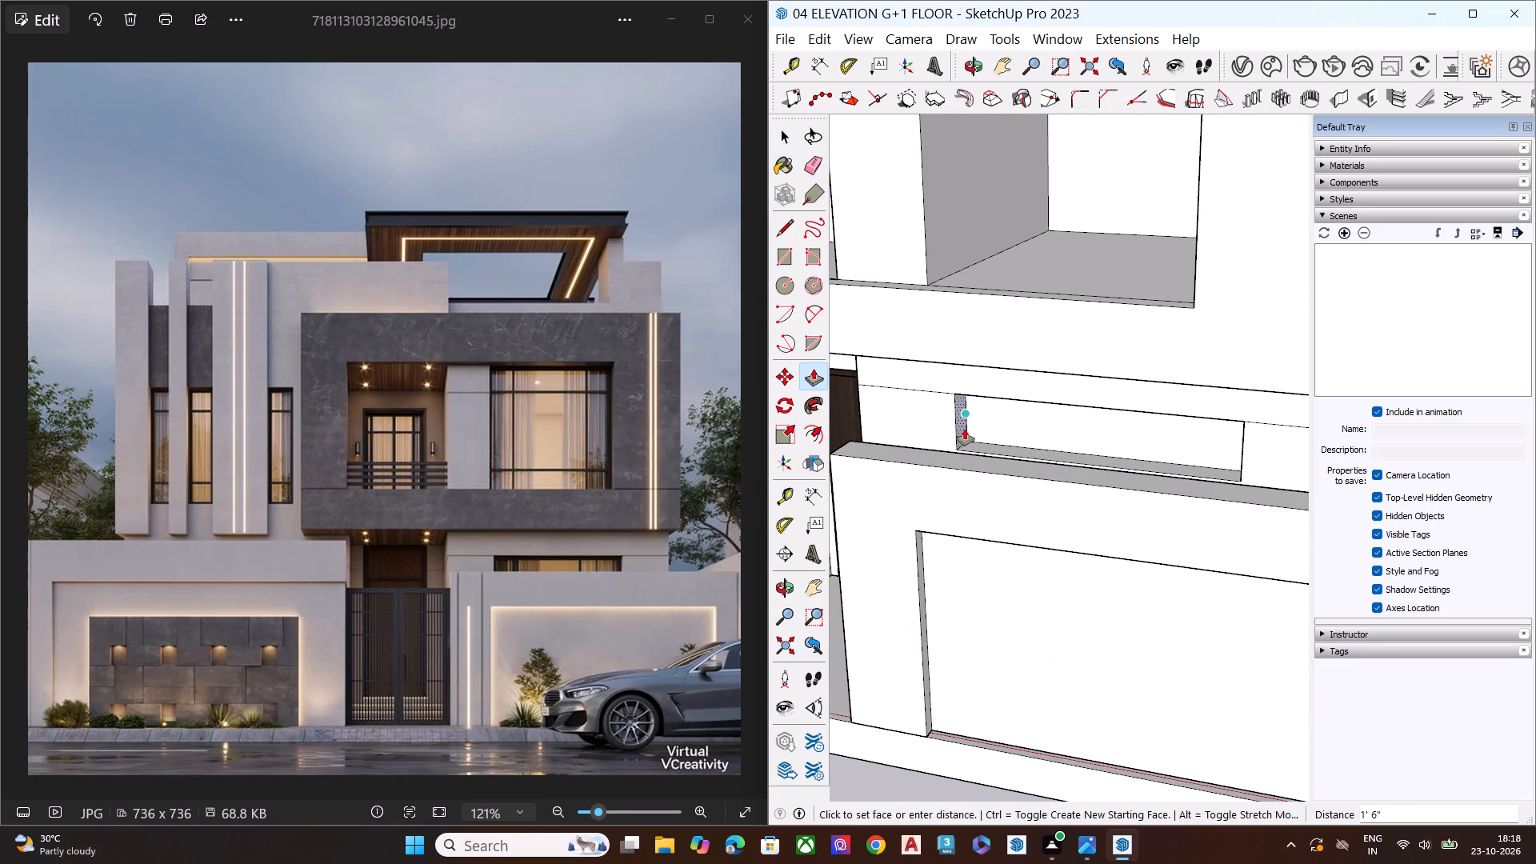
pyautogui.click(965, 429)
pyautogui.moveTo(1015, 487); pyautogui.dragTo(1294, 382, button='middle')
pyautogui.scroll(-6, 942, 336)
pyautogui.moveTo(1075, 397); pyautogui.dragTo(934, 354, button='middle')
pyautogui.press('space')
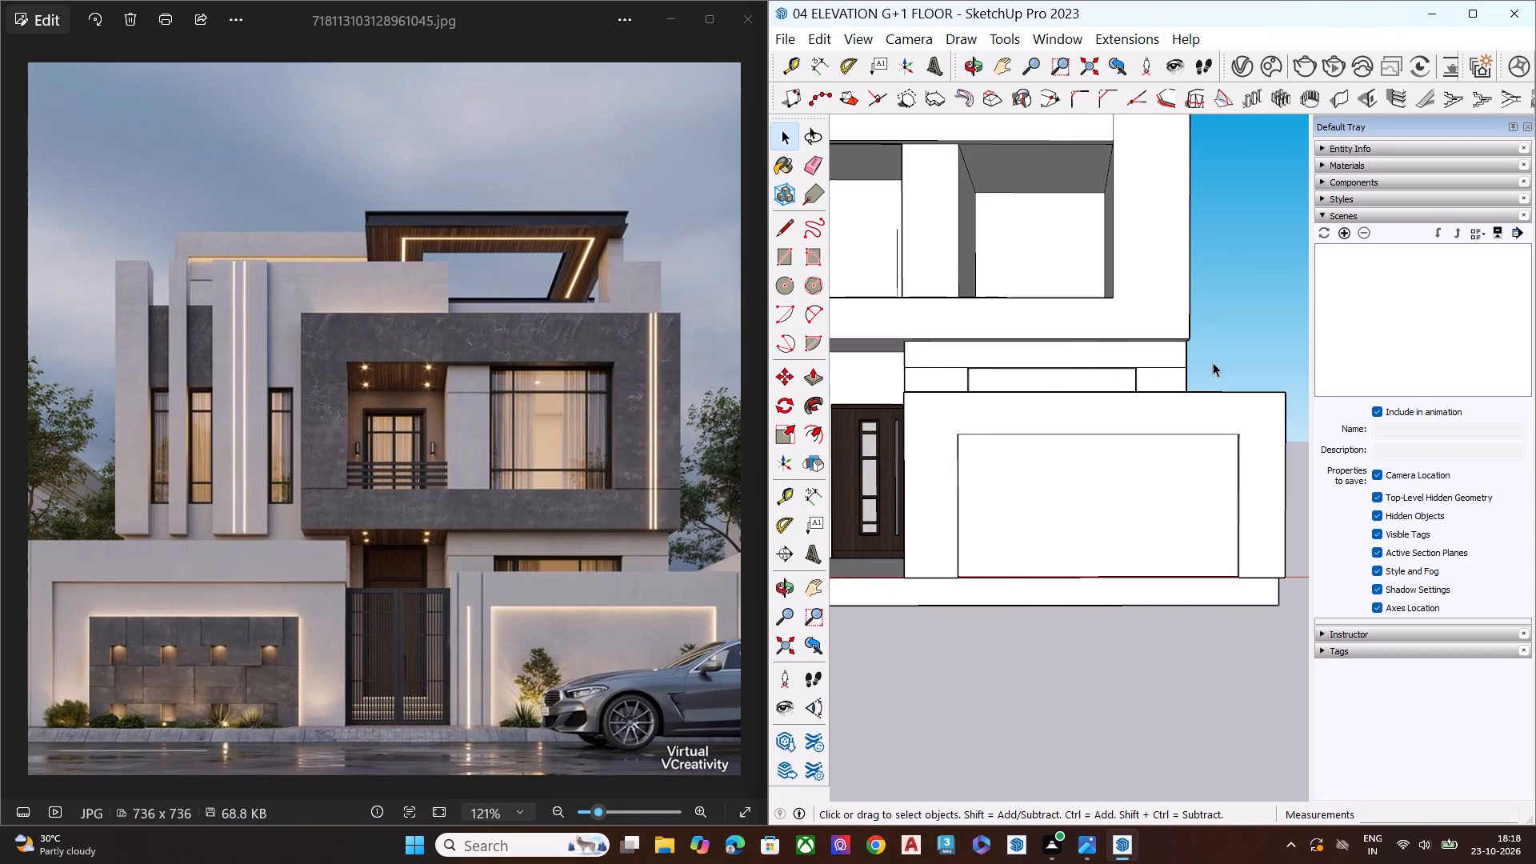
pyautogui.press('space')
pyautogui.click(1231, 338)
pyautogui.press('space')
pyautogui.click(1215, 361)
# Move the first-floor door behind the balcony opening forward by about 1' 2 1/4" so it stands in front of the back wall.
pyautogui.scroll(-6, 1041, 385)
pyautogui.scroll(2, 923, 312)
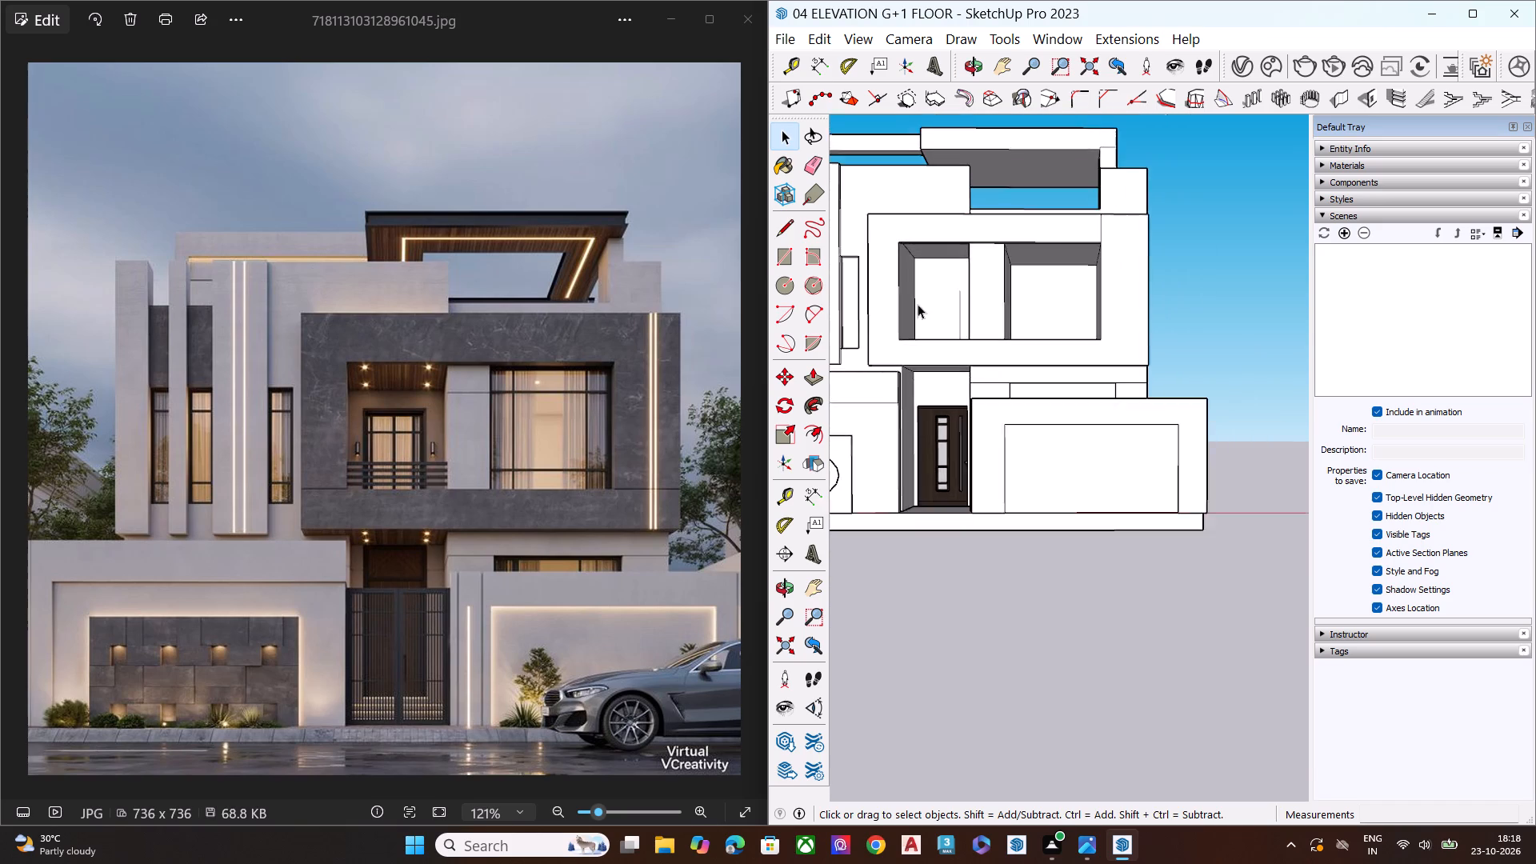
pyautogui.scroll(5, 918, 304)
pyautogui.click(986, 300)
pyautogui.scroll(3, 1006, 333)
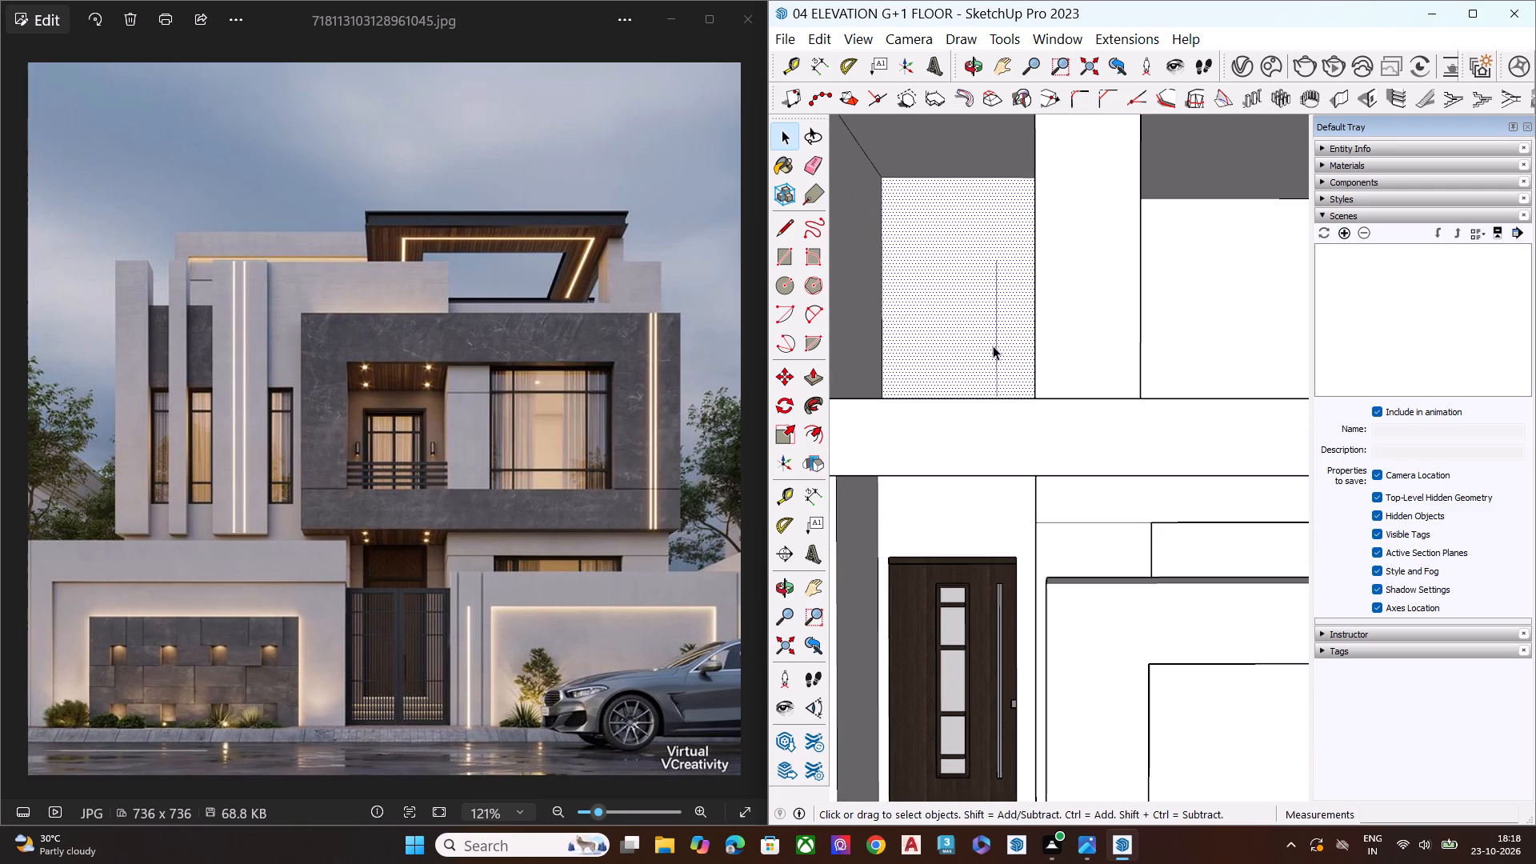
pyautogui.click(993, 346)
pyautogui.moveTo(1003, 332); pyautogui.dragTo(985, 486, button='middle')
pyautogui.scroll(2, 990, 442)
pyautogui.scroll(-1, 992, 415)
pyautogui.scroll(4, 992, 414)
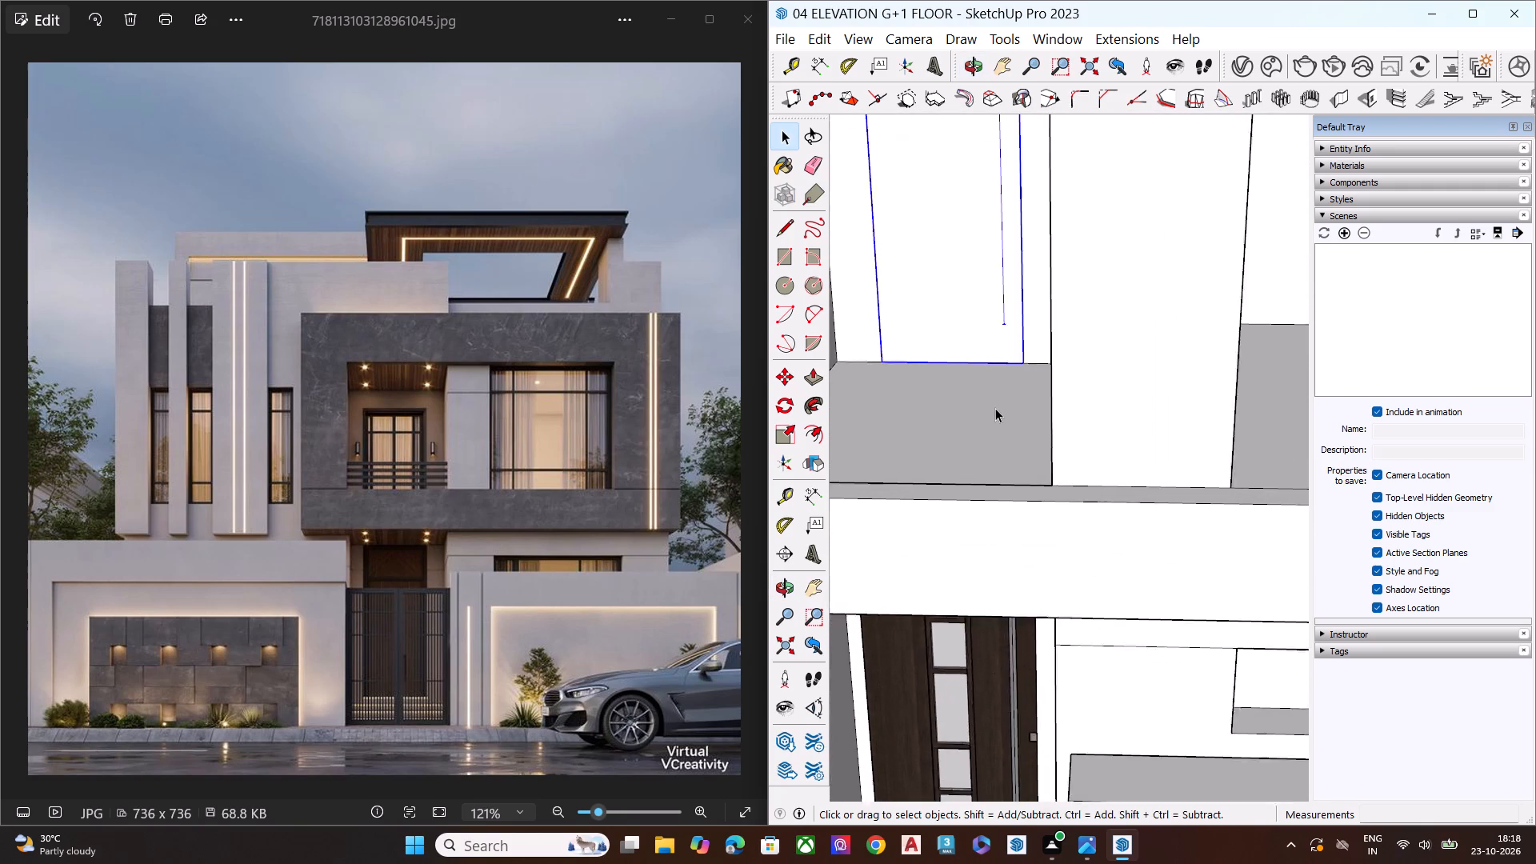
pyautogui.scroll(3, 995, 408)
pyautogui.press('m')
pyautogui.click(1026, 356)
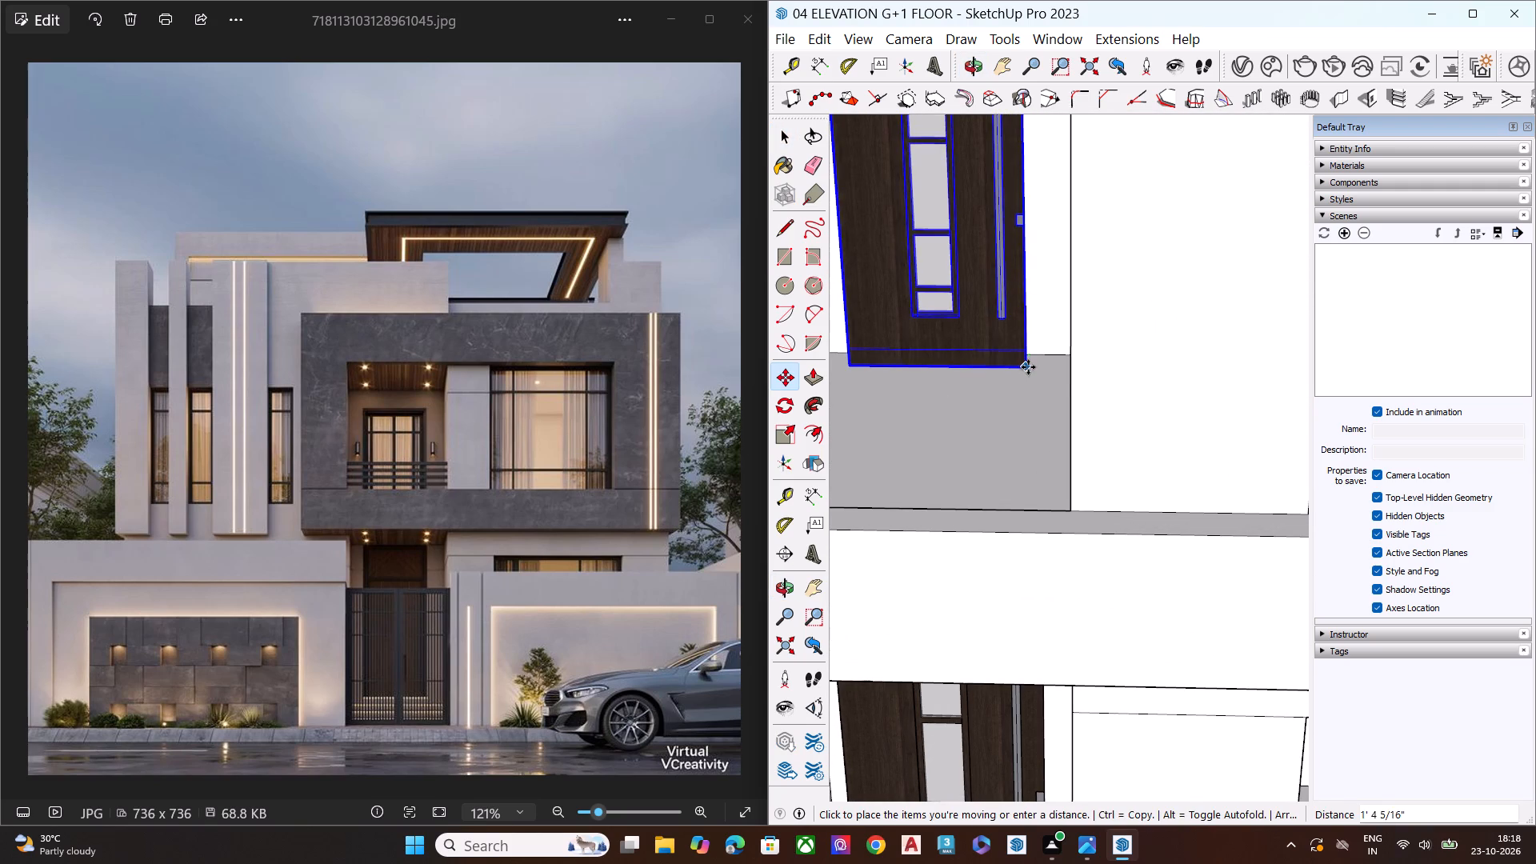
pyautogui.click(1029, 366)
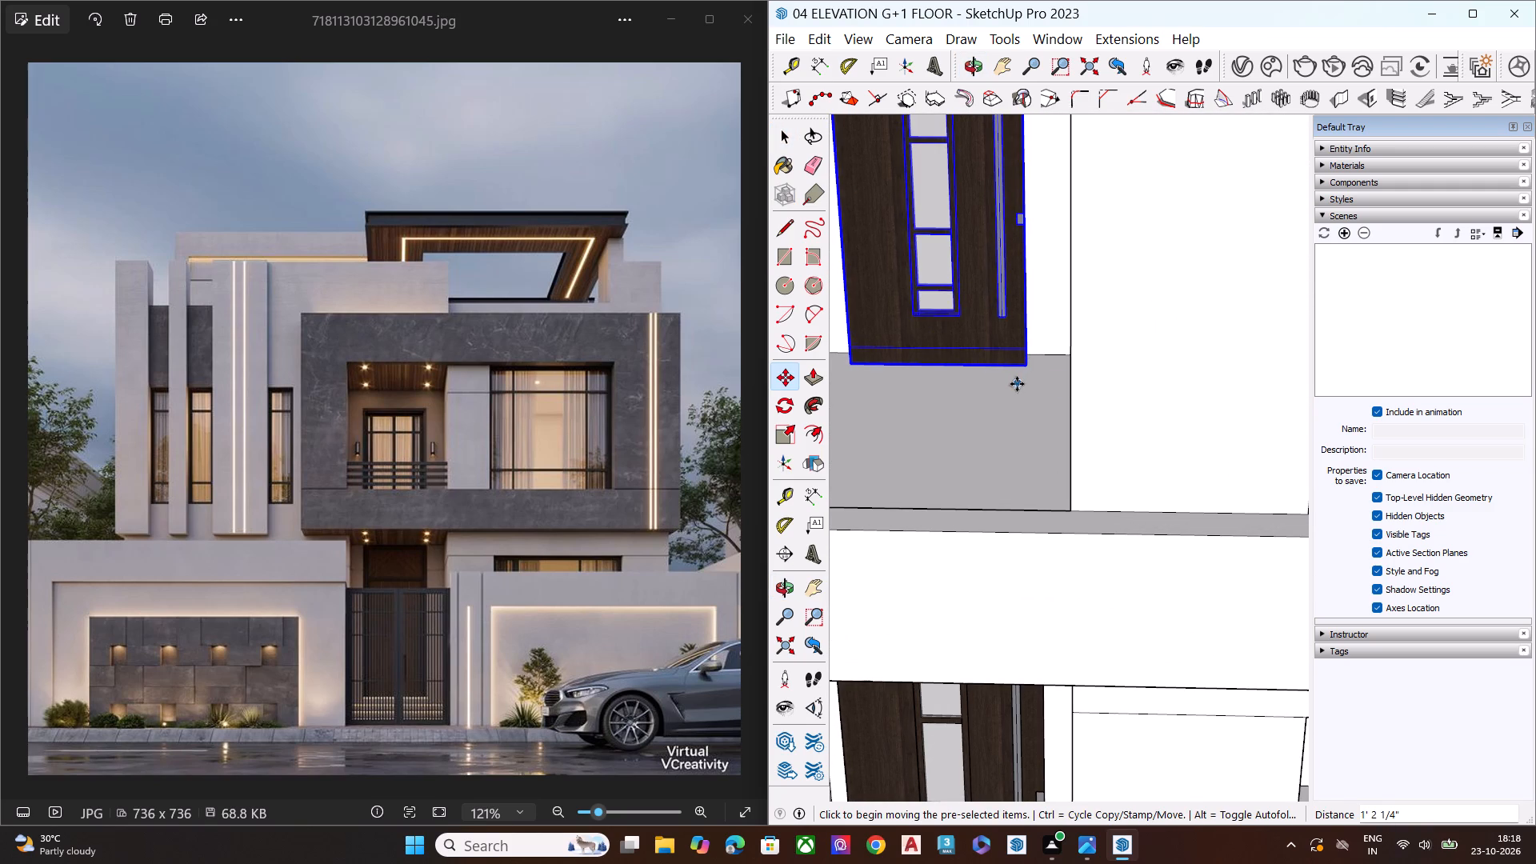
# Show the hidden back edges and examine from the side how the first-floor door sits against the wall.
pyautogui.press('k')
pyautogui.moveTo(1023, 378); pyautogui.dragTo(661, 334, button='middle')
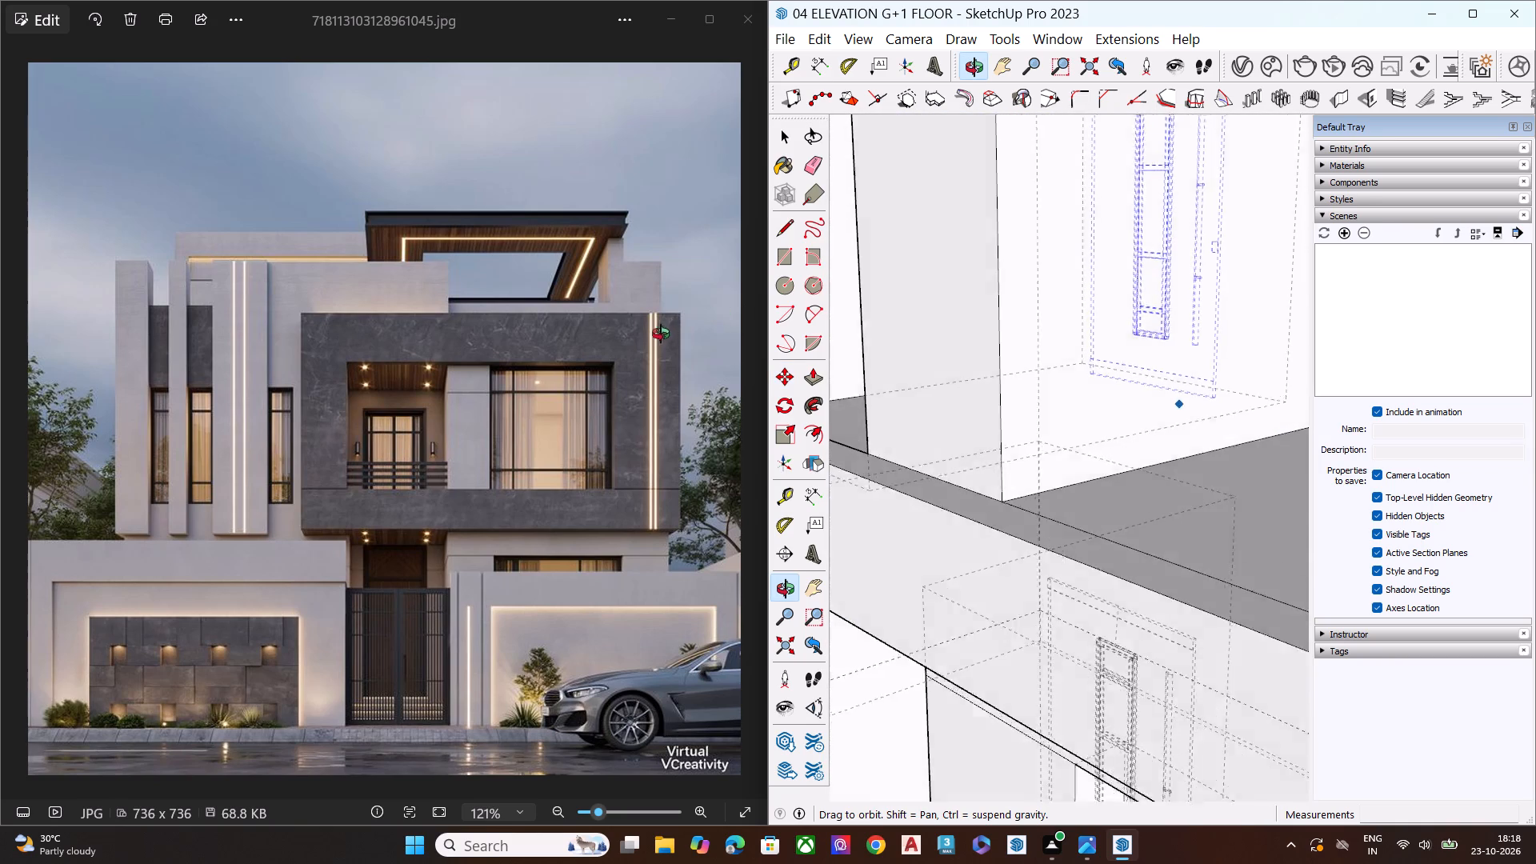
pyautogui.moveTo(661, 334); pyautogui.dragTo(658, 334, button='middle')
pyautogui.scroll(8, 1286, 341)
pyautogui.scroll(5, 1218, 389)
pyautogui.scroll(-2, 1210, 386)
pyautogui.scroll(5, 1210, 386)
pyautogui.moveTo(1205, 405); pyautogui.dragTo(1150, 417, button='middle')
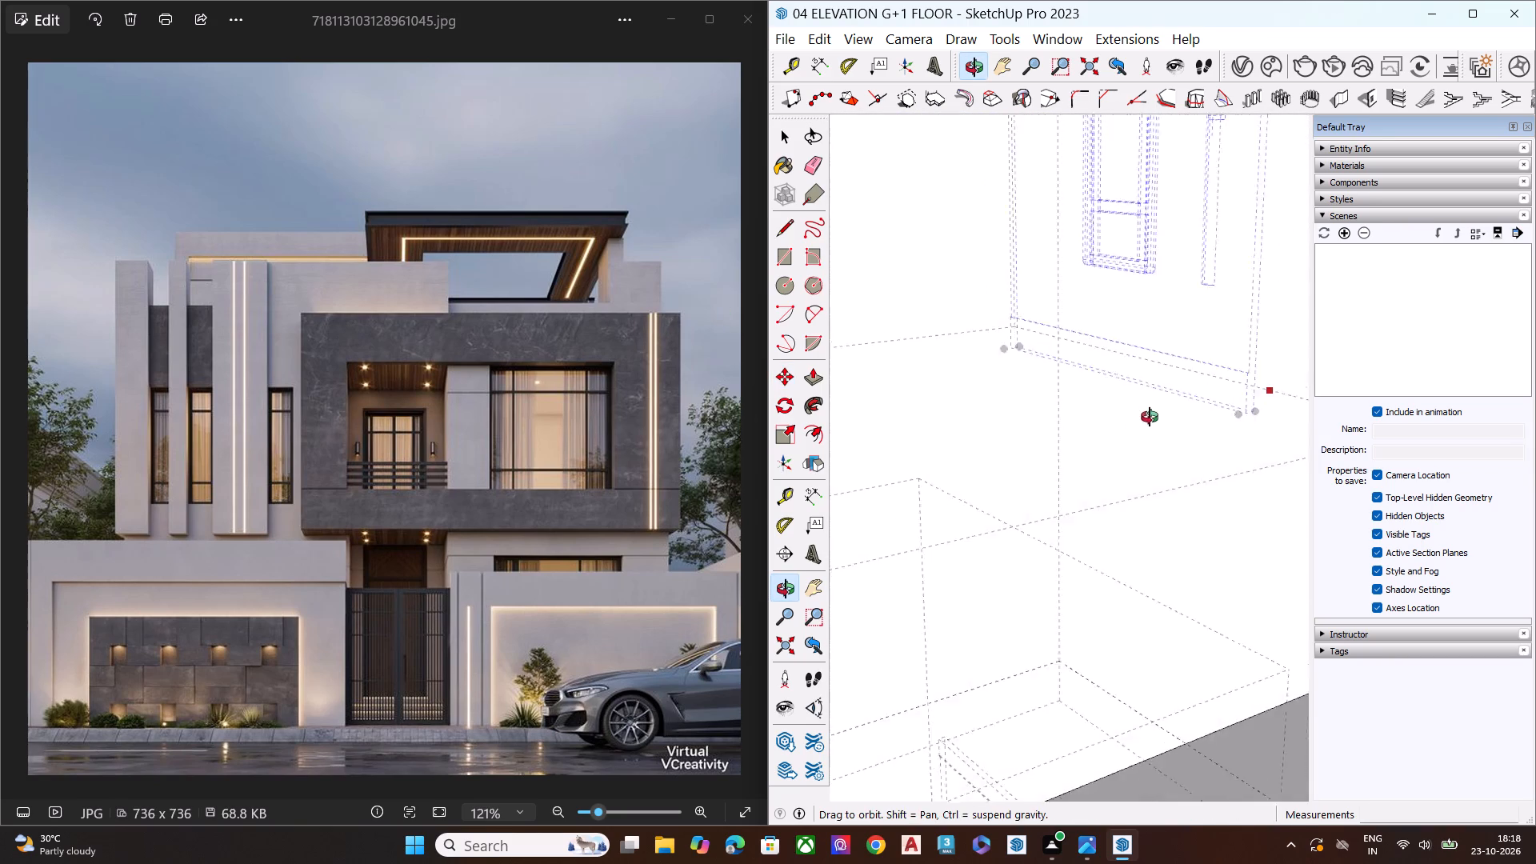
pyautogui.moveTo(1150, 417); pyautogui.dragTo(1097, 423, button='middle')
pyautogui.scroll(-7, 970, 347)
pyautogui.scroll(-7, 1227, 405)
pyautogui.scroll(3, 1248, 394)
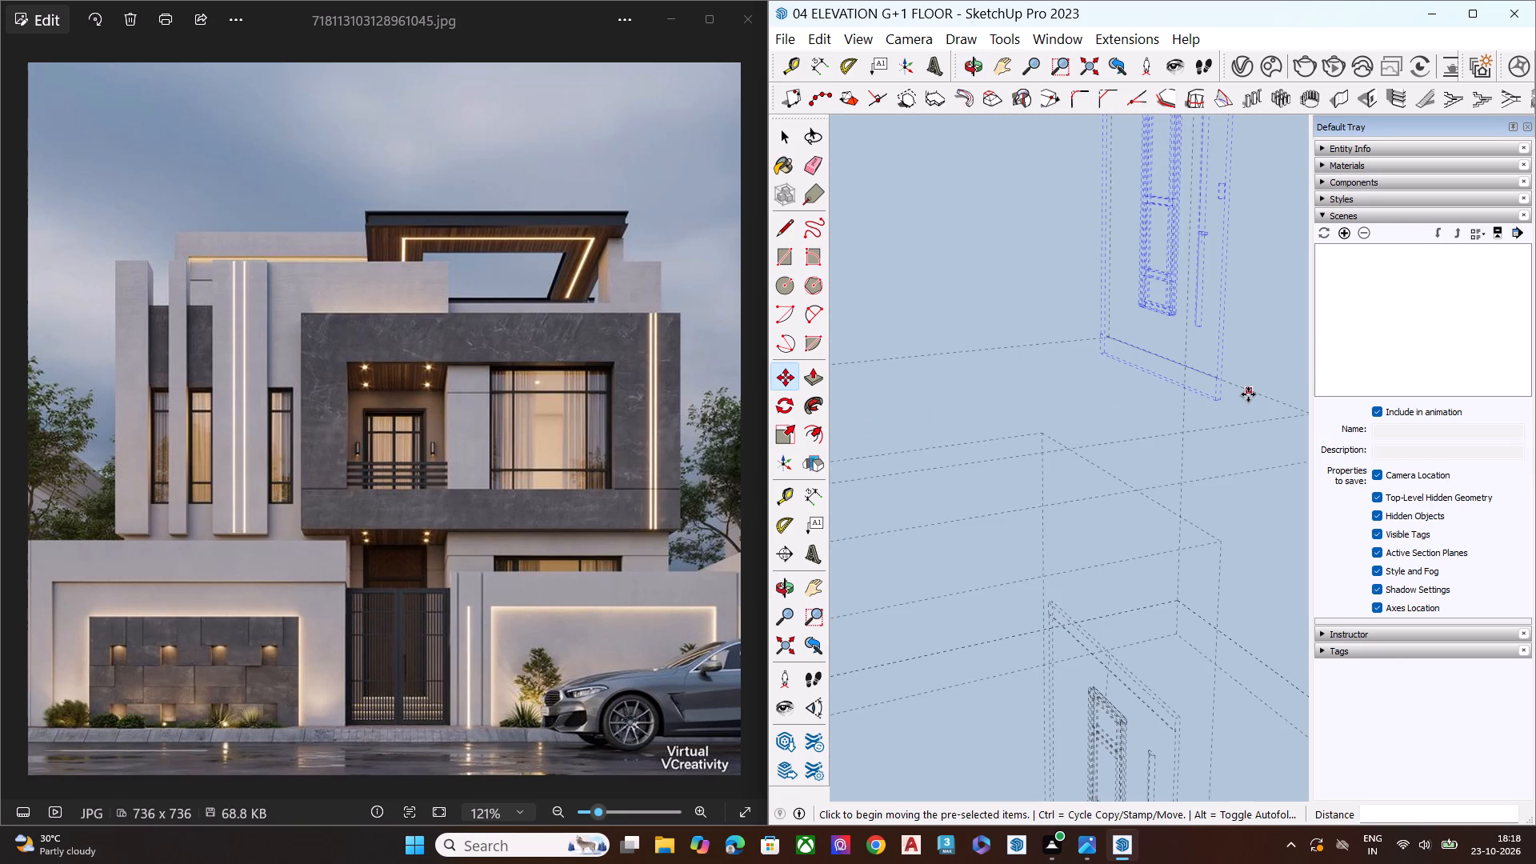
pyautogui.scroll(6, 1248, 394)
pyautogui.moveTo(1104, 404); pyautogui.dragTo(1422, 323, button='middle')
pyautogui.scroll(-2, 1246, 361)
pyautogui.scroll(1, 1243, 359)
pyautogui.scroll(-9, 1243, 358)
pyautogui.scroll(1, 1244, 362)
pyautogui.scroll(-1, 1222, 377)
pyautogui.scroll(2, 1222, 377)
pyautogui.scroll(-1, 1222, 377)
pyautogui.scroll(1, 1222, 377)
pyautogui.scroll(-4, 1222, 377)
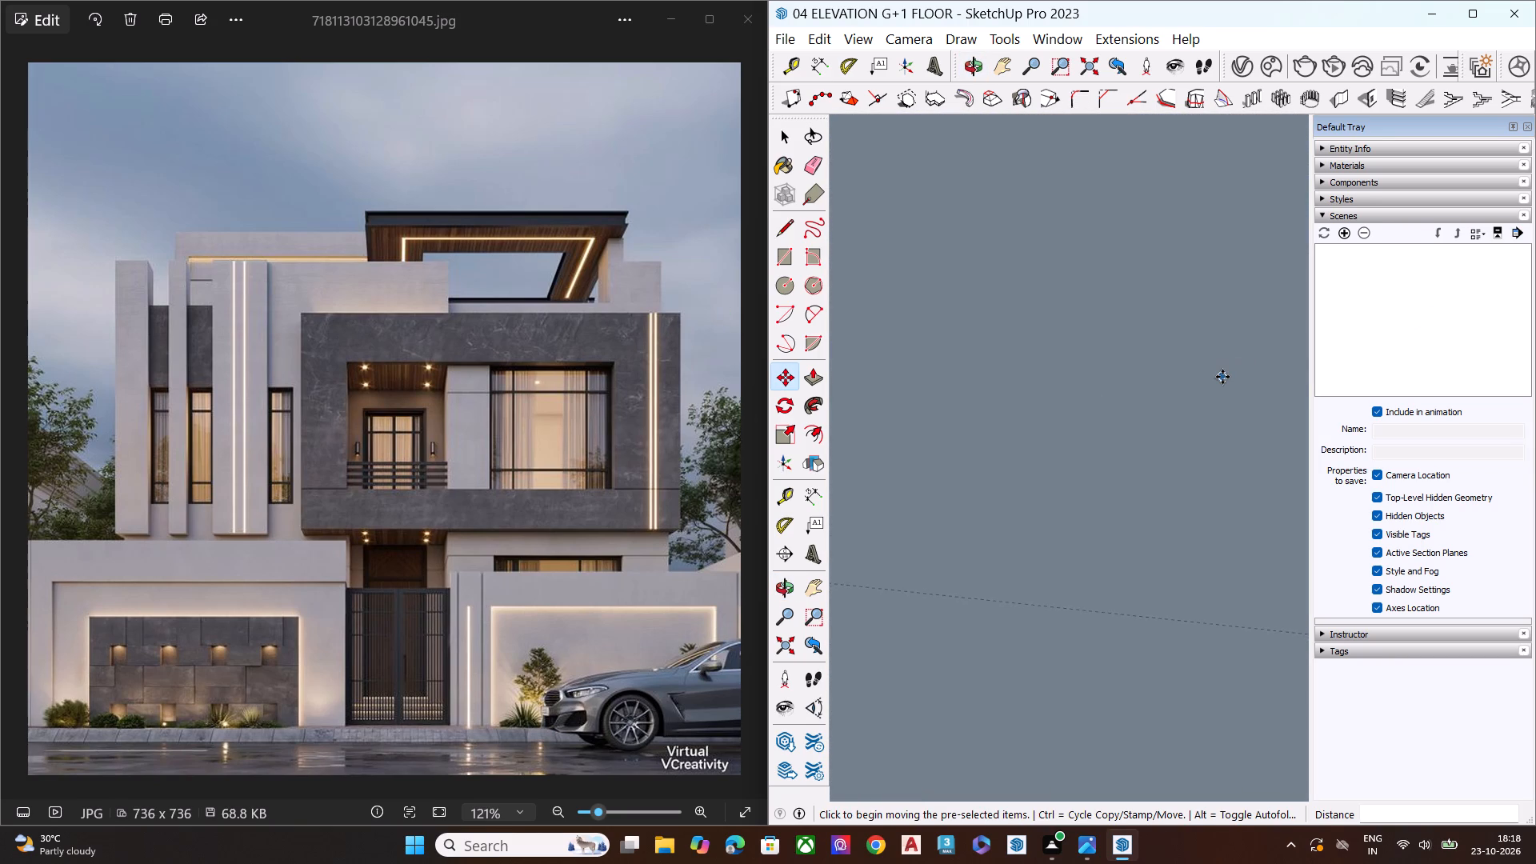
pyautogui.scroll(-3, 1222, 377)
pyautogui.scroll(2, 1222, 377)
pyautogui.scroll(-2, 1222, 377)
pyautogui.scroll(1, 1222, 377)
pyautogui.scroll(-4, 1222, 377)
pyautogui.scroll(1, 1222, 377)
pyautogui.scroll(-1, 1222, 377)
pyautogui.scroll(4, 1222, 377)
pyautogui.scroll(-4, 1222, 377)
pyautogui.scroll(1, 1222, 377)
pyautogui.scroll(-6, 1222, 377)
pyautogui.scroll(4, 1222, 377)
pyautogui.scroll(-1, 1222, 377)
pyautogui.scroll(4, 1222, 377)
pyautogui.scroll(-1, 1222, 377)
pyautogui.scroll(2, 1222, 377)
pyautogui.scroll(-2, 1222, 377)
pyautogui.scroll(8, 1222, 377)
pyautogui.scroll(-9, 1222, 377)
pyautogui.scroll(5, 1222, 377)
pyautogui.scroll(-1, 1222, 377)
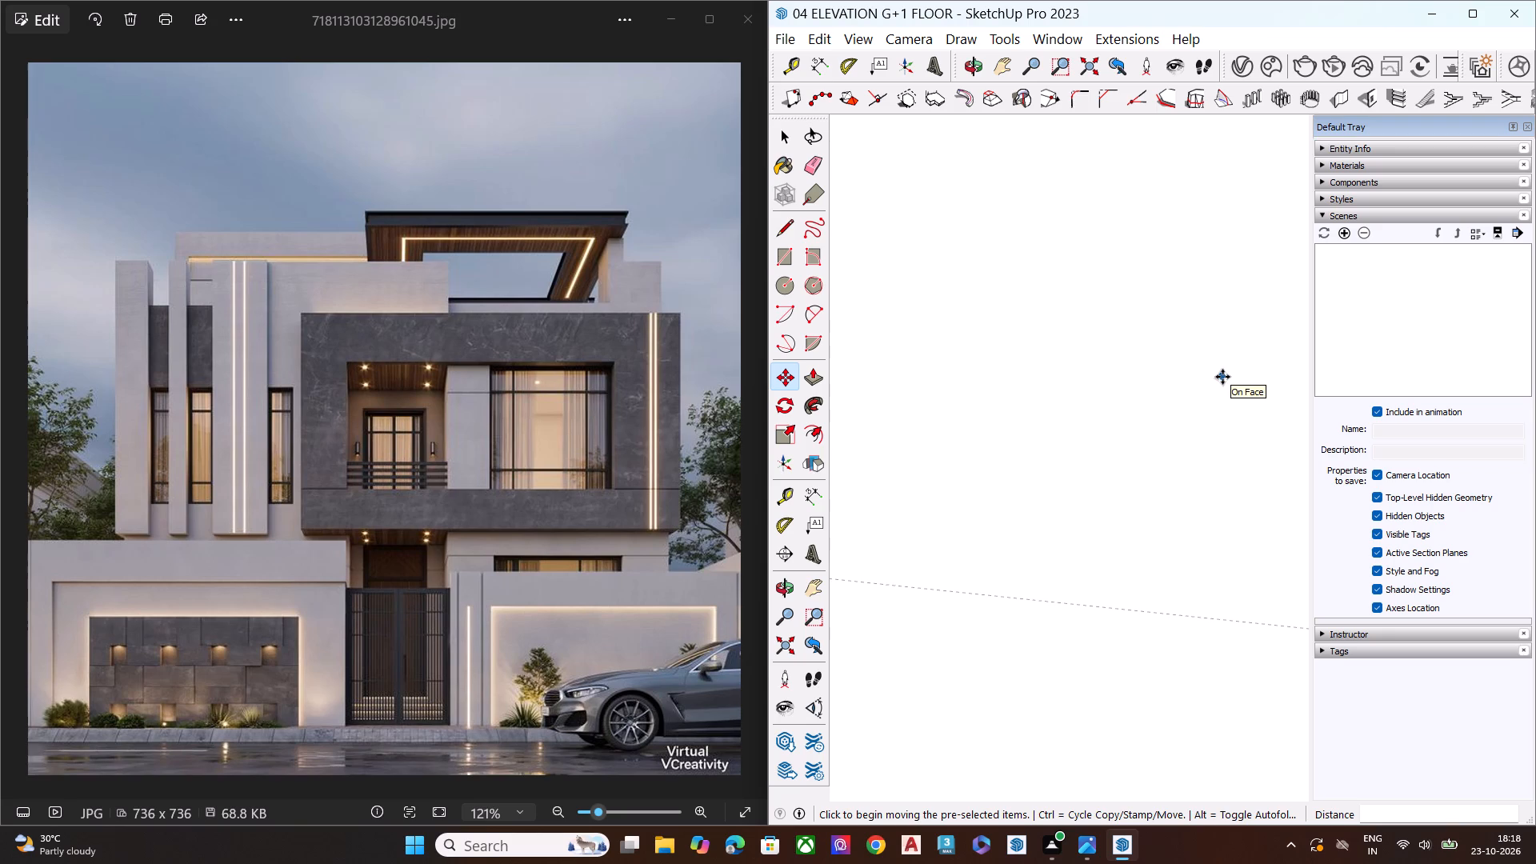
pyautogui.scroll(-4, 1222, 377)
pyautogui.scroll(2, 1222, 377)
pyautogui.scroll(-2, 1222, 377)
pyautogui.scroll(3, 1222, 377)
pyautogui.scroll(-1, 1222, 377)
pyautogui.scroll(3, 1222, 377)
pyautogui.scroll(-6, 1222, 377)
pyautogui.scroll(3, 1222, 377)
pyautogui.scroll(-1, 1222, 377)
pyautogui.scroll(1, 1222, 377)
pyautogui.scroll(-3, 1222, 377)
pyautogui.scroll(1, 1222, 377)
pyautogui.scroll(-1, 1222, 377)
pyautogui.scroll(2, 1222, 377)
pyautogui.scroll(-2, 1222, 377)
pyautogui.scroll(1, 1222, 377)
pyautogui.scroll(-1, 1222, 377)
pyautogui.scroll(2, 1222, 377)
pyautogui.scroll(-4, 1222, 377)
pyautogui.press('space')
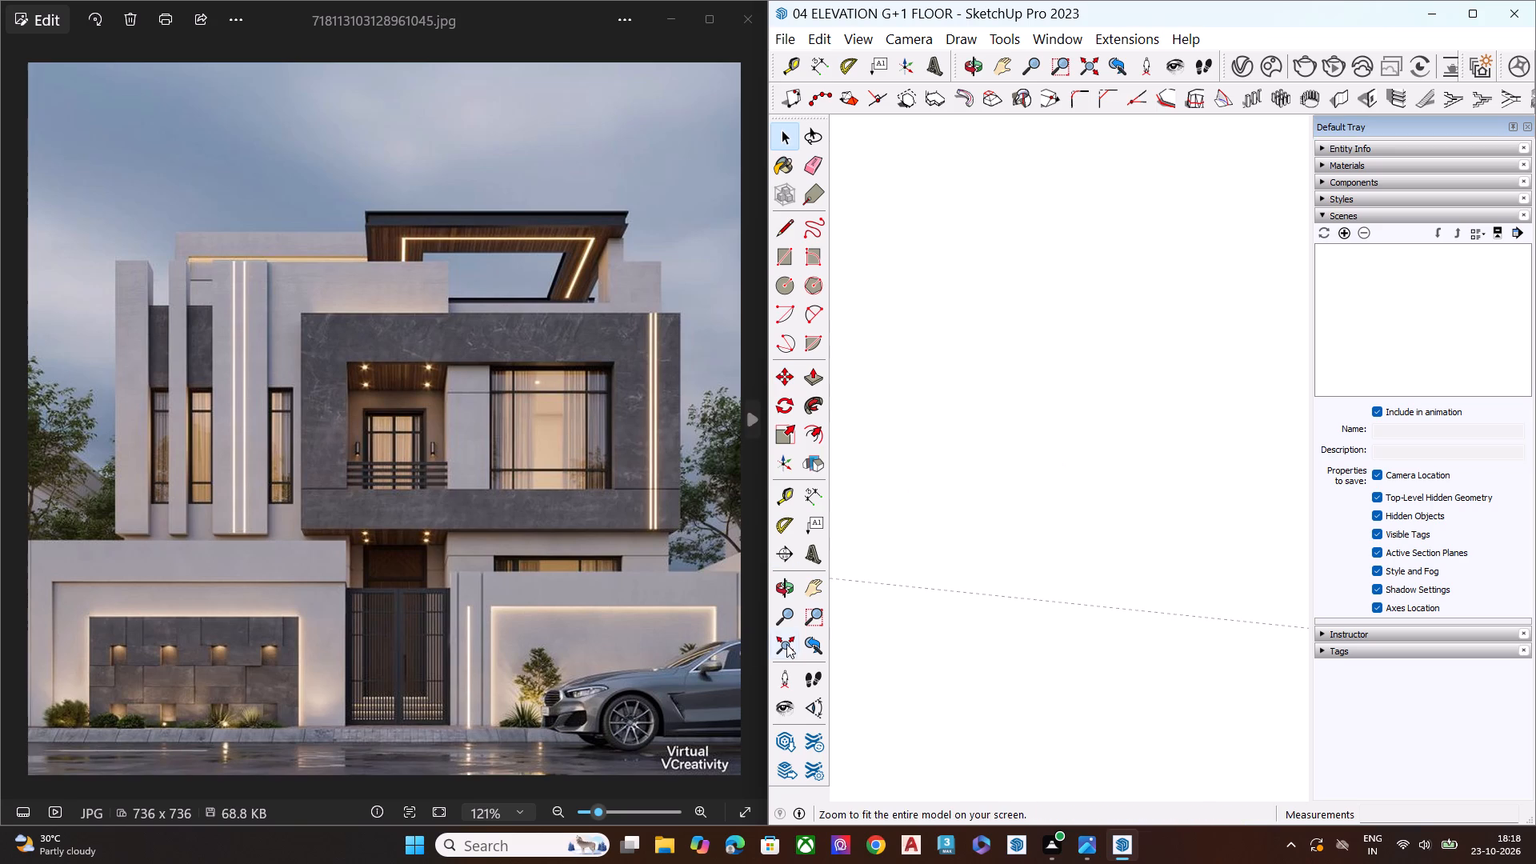
# Move the first-floor door slightly back toward the balcony's rear wall, working from a side view with back edges shown.
pyautogui.click(788, 645)
pyautogui.scroll(10, 1114, 396)
pyautogui.scroll(2, 1200, 399)
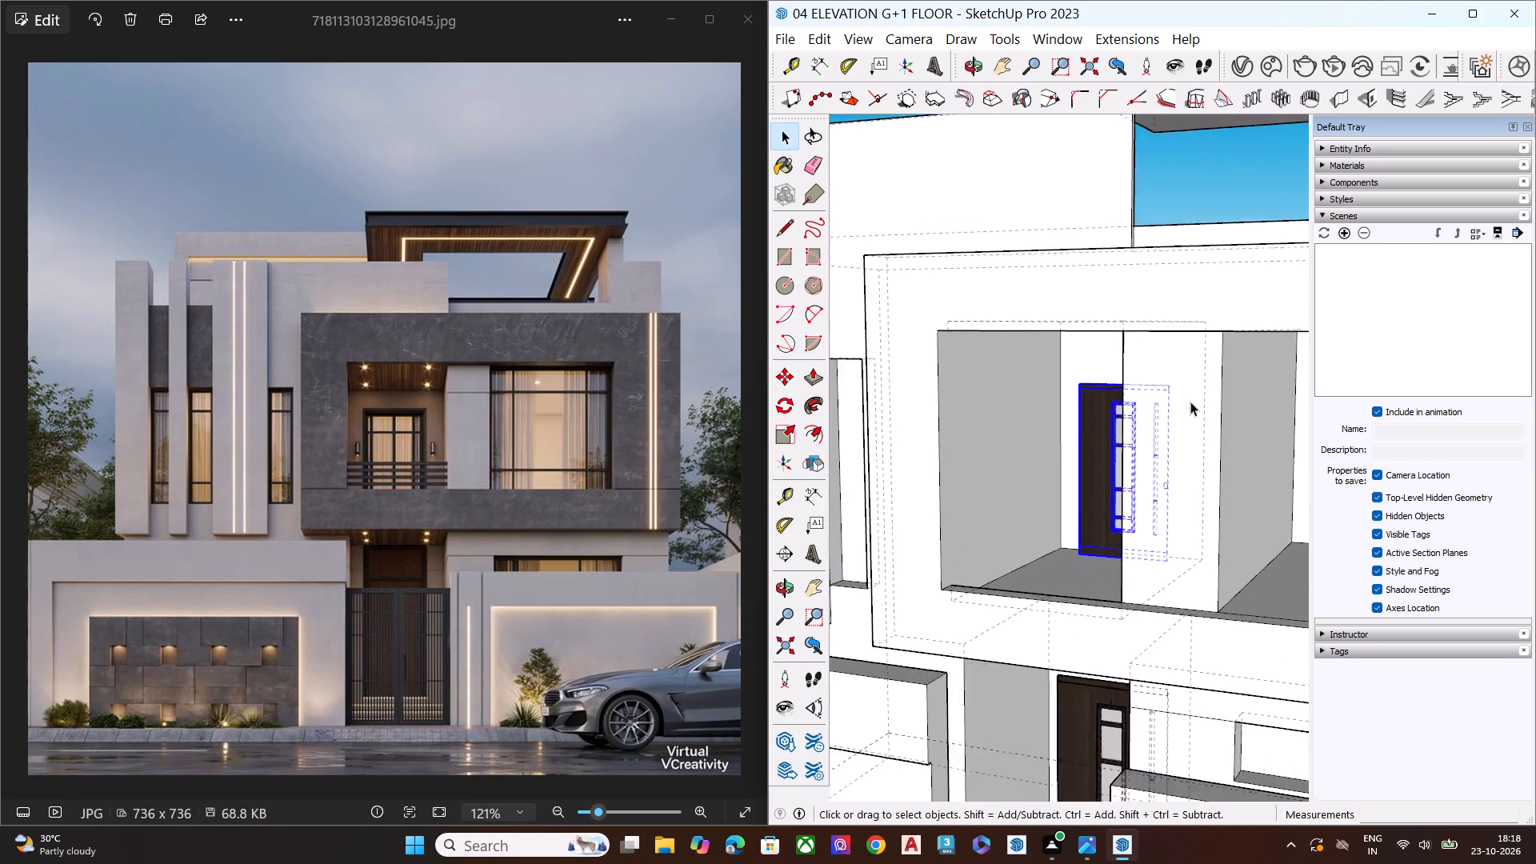
pyautogui.scroll(4, 1190, 402)
pyautogui.moveTo(1156, 452); pyautogui.dragTo(1106, 456, button='middle')
pyautogui.scroll(2, 1188, 581)
pyautogui.scroll(-1, 1197, 597)
pyautogui.scroll(3, 1198, 598)
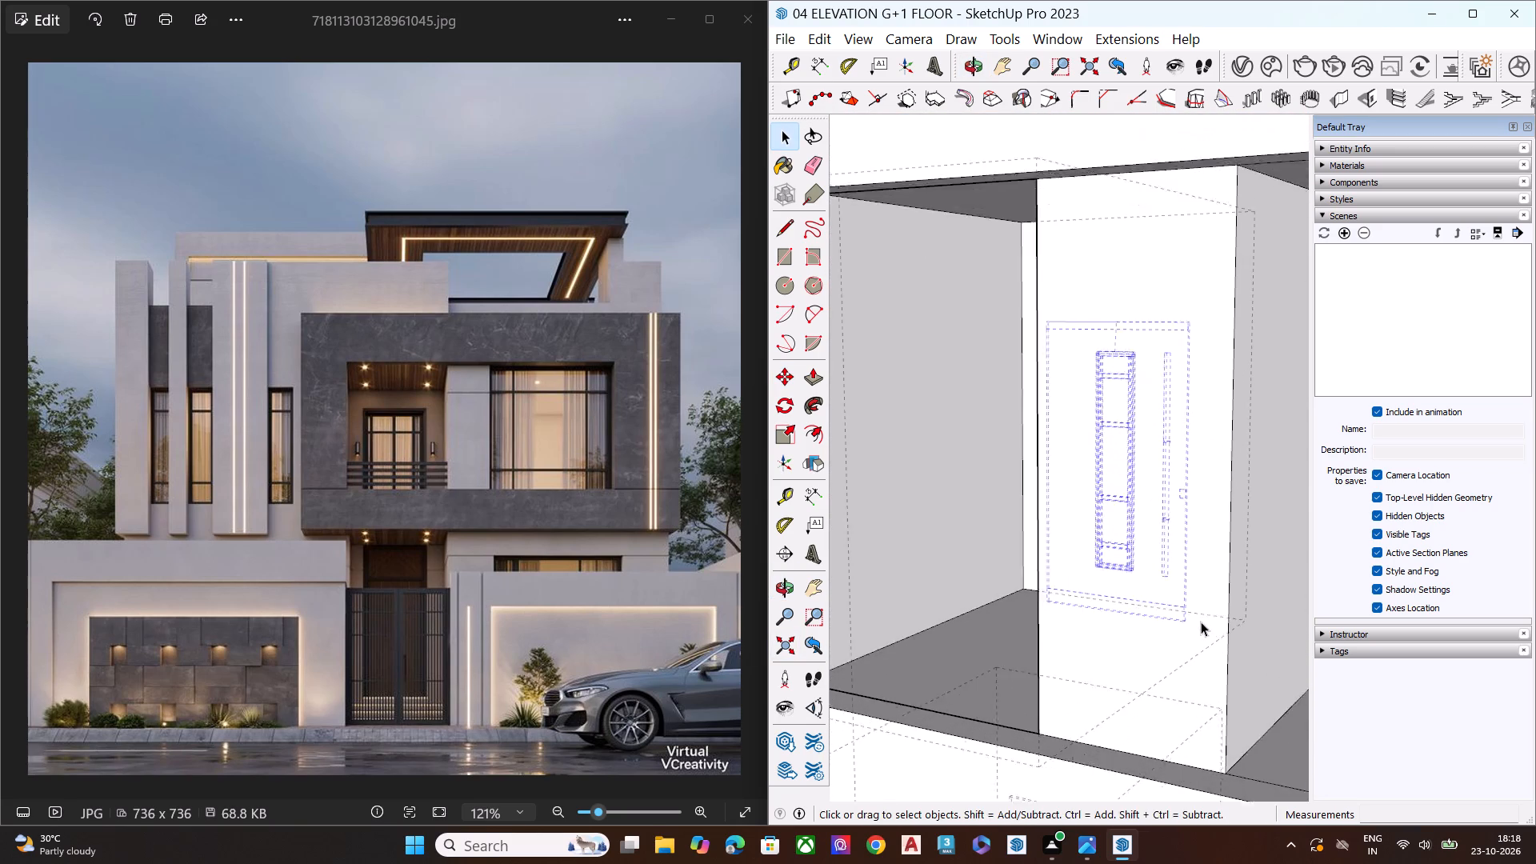
pyautogui.scroll(2, 1201, 622)
pyautogui.moveTo(1226, 620); pyautogui.dragTo(1143, 614, button='middle')
pyautogui.press('h')
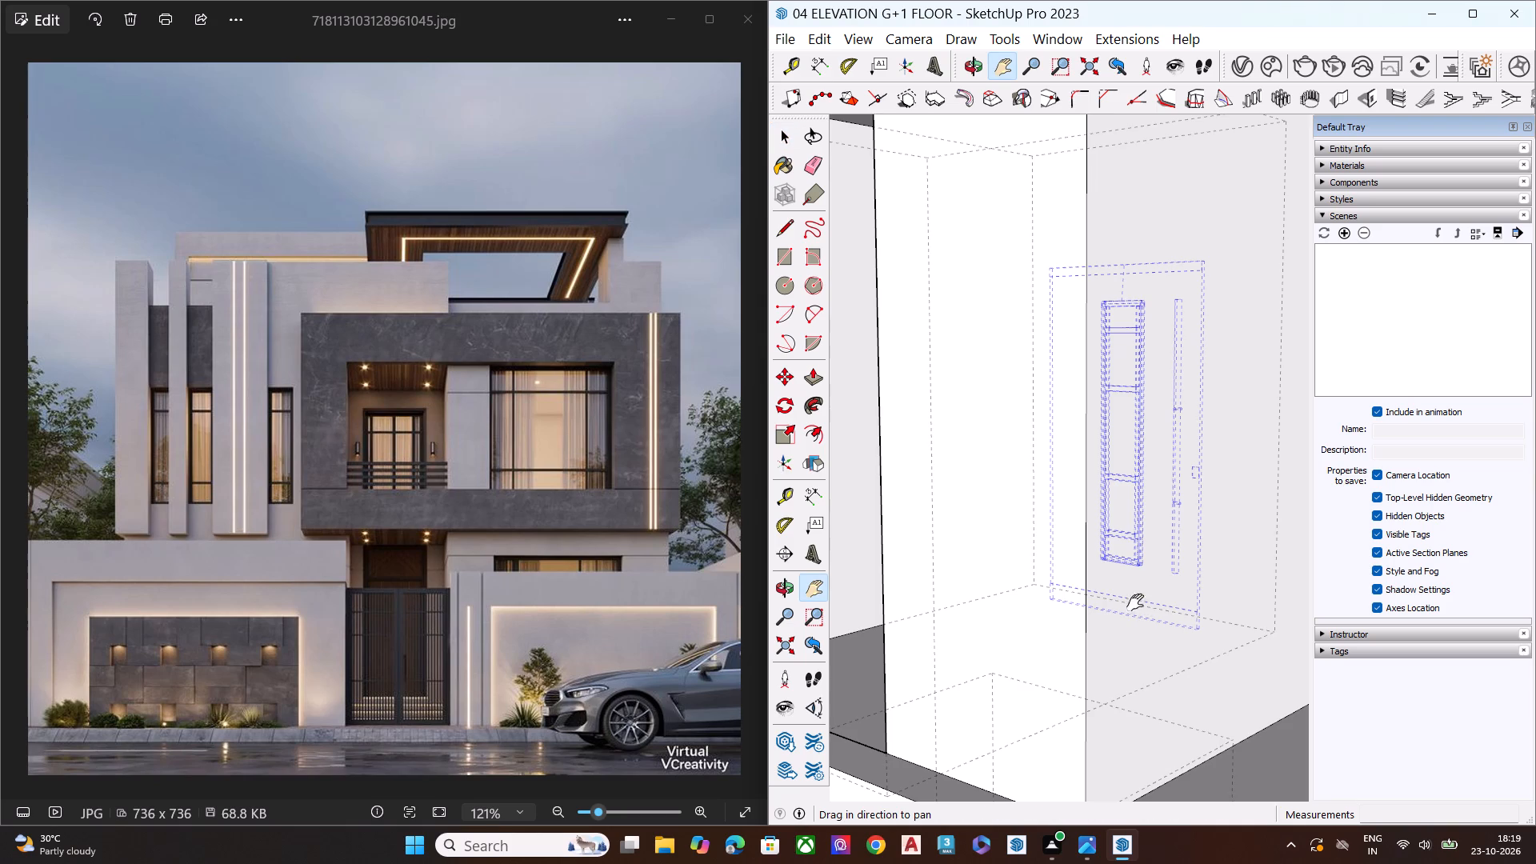
pyautogui.moveTo(1146, 596); pyautogui.dragTo(1022, 752)
pyautogui.scroll(9, 1058, 598)
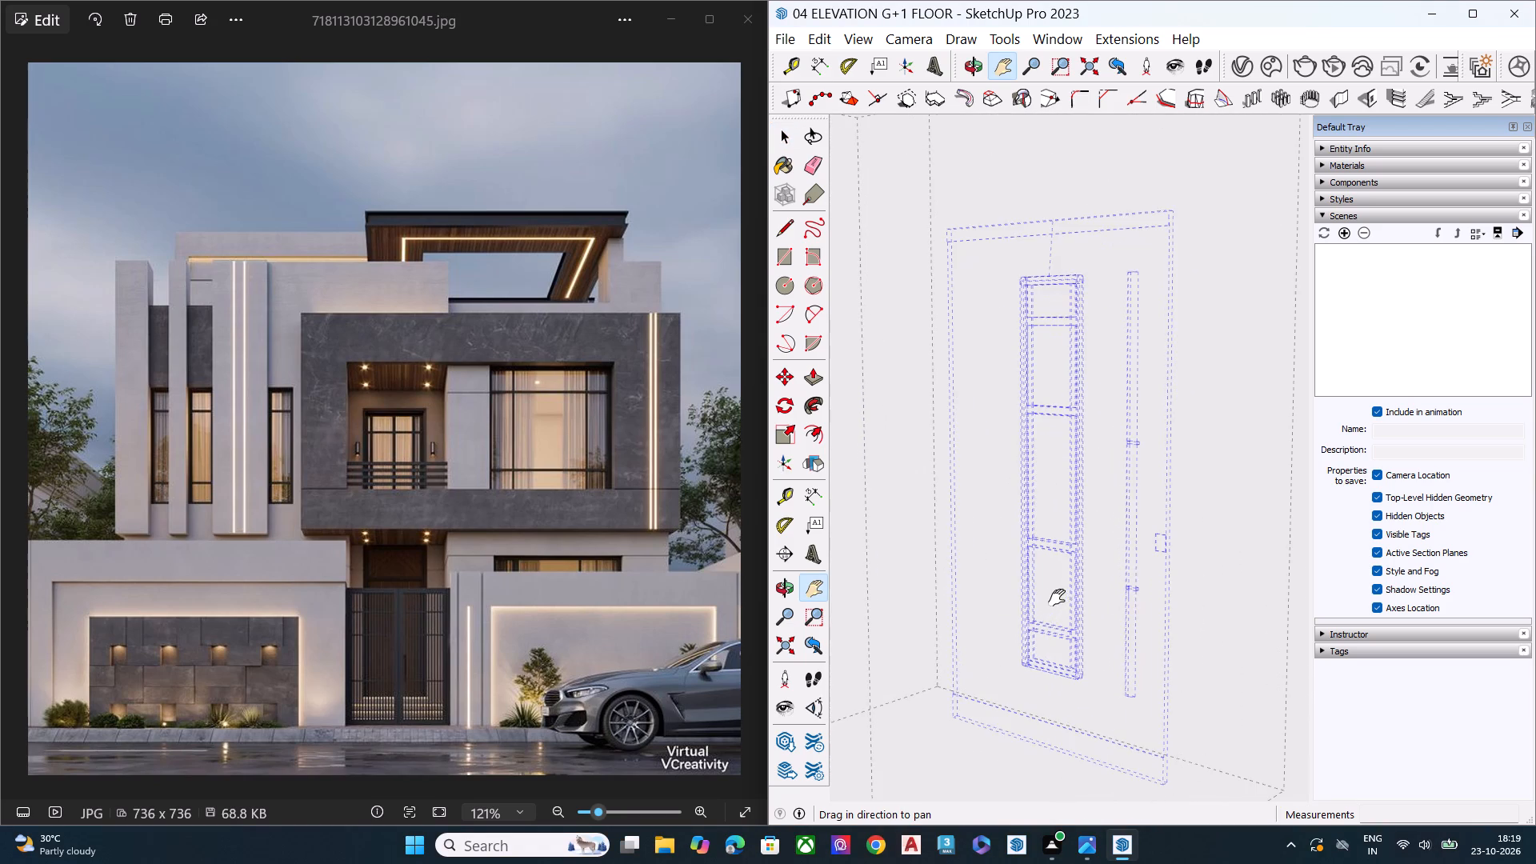
pyautogui.moveTo(1121, 566); pyautogui.dragTo(887, 605)
pyautogui.moveTo(1099, 582); pyautogui.dragTo(816, 580, button='middle')
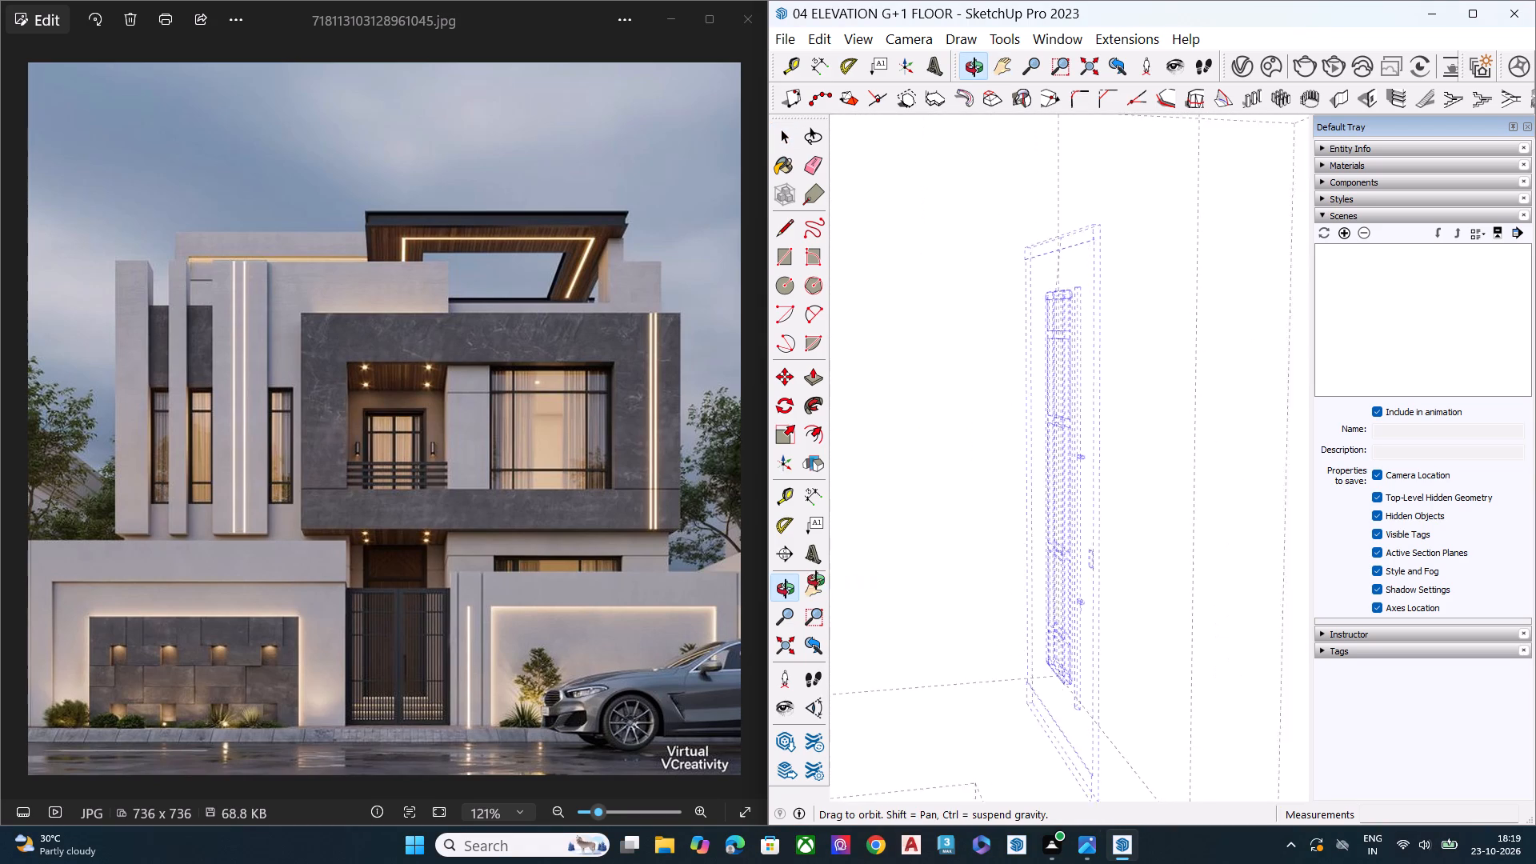
pyautogui.moveTo(816, 580); pyautogui.dragTo(792, 577, button='middle')
pyautogui.scroll(-2, 1032, 474)
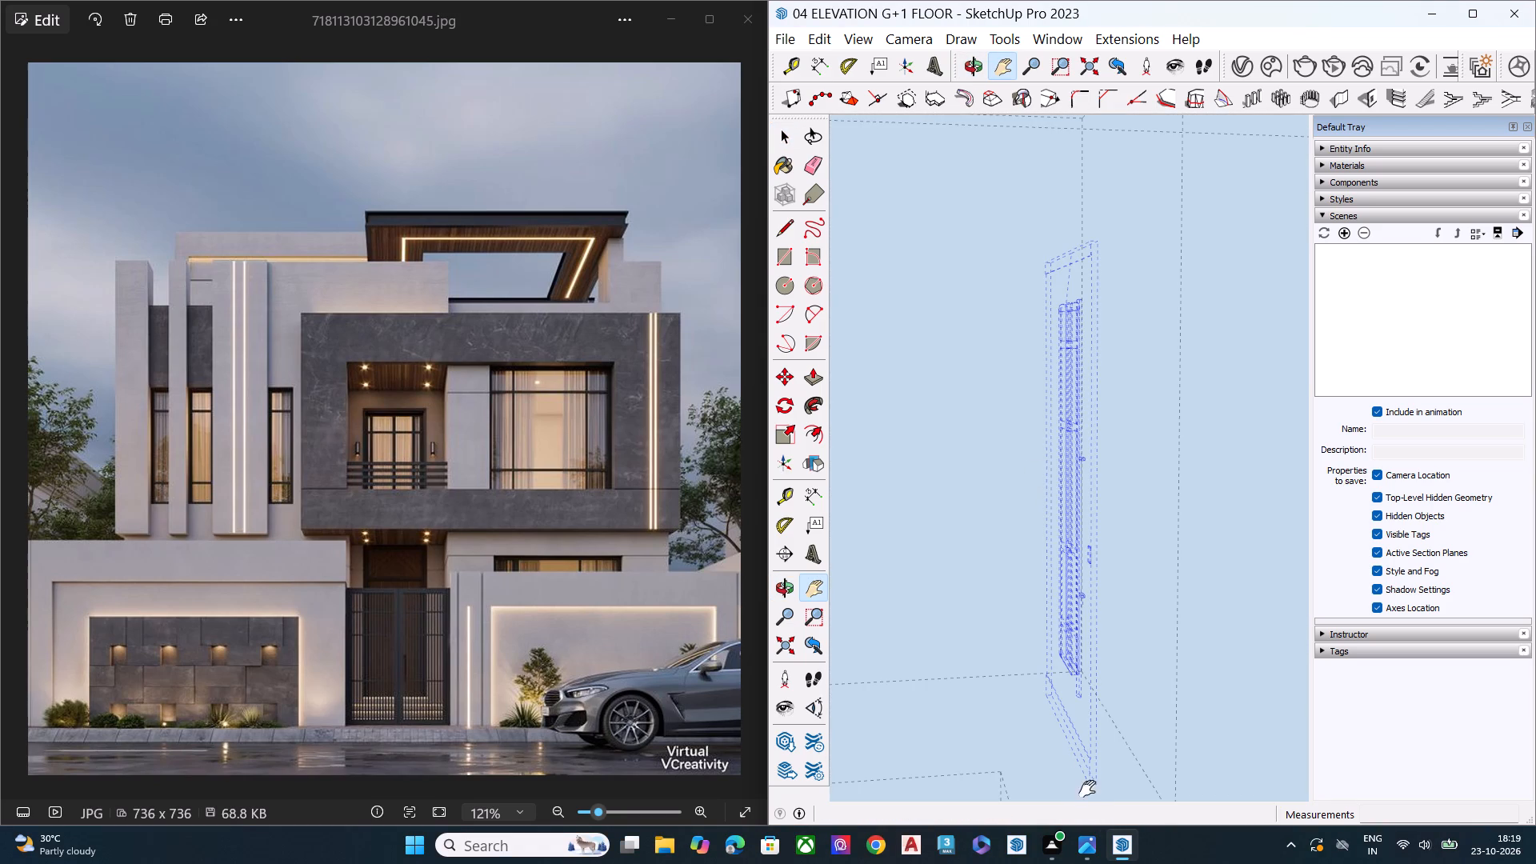
pyautogui.press('space')
pyautogui.press('m')
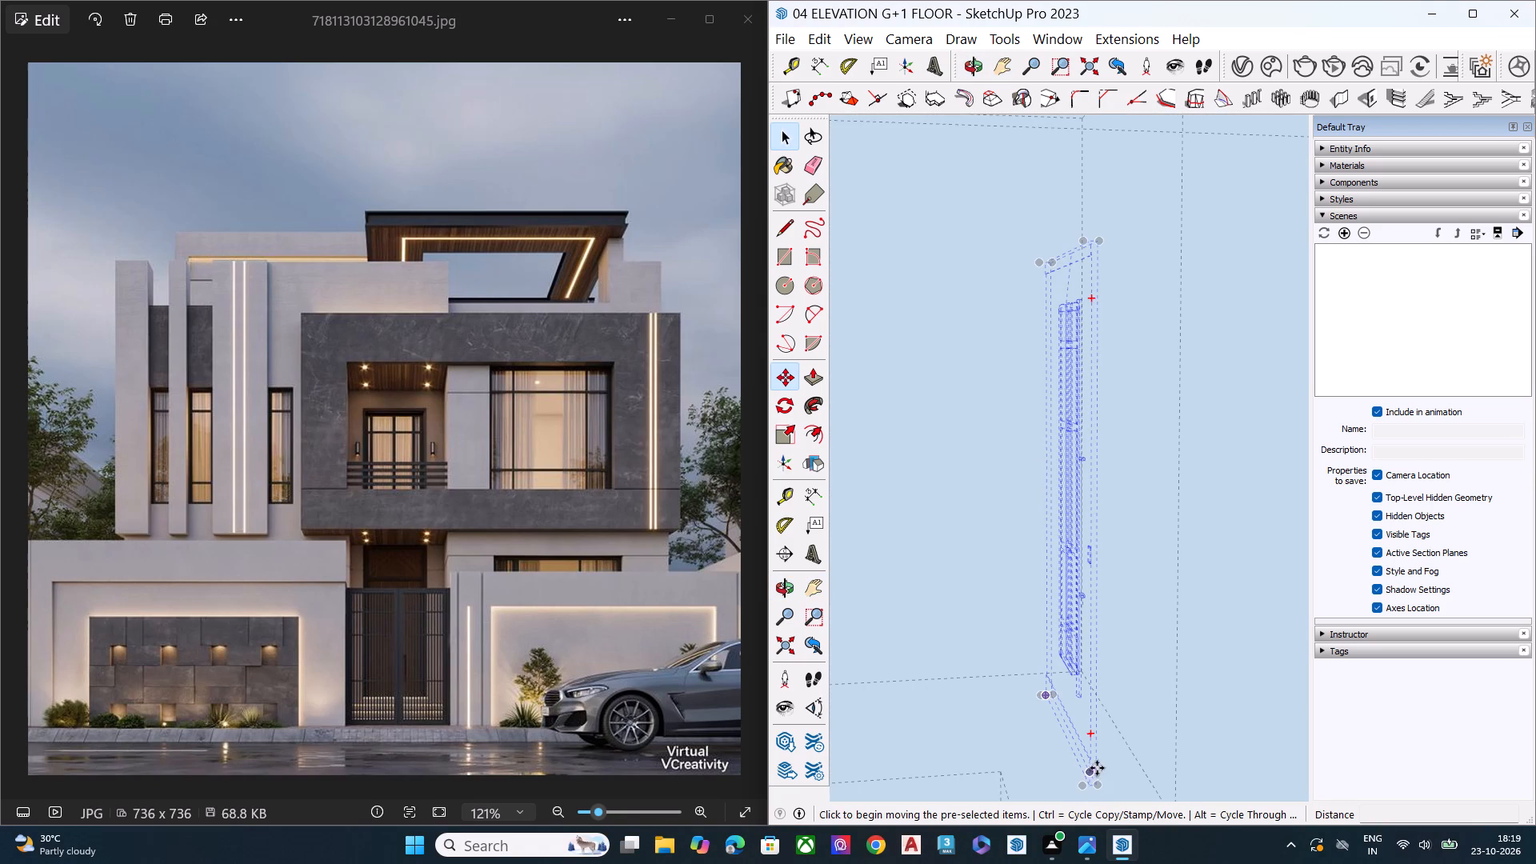
pyautogui.click(1101, 785)
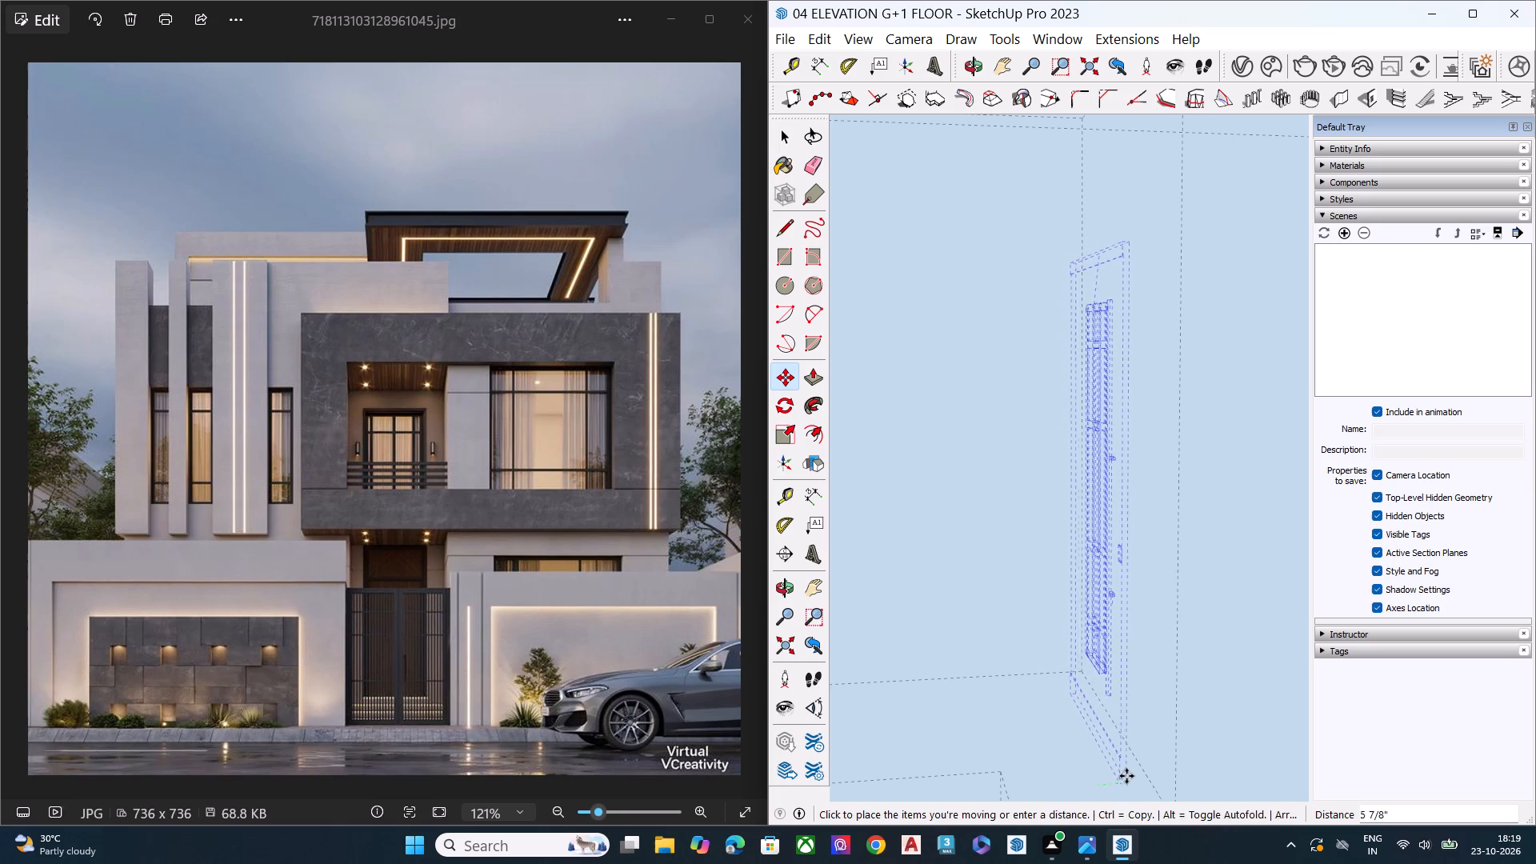
pyautogui.click(1144, 777)
pyautogui.press('space')
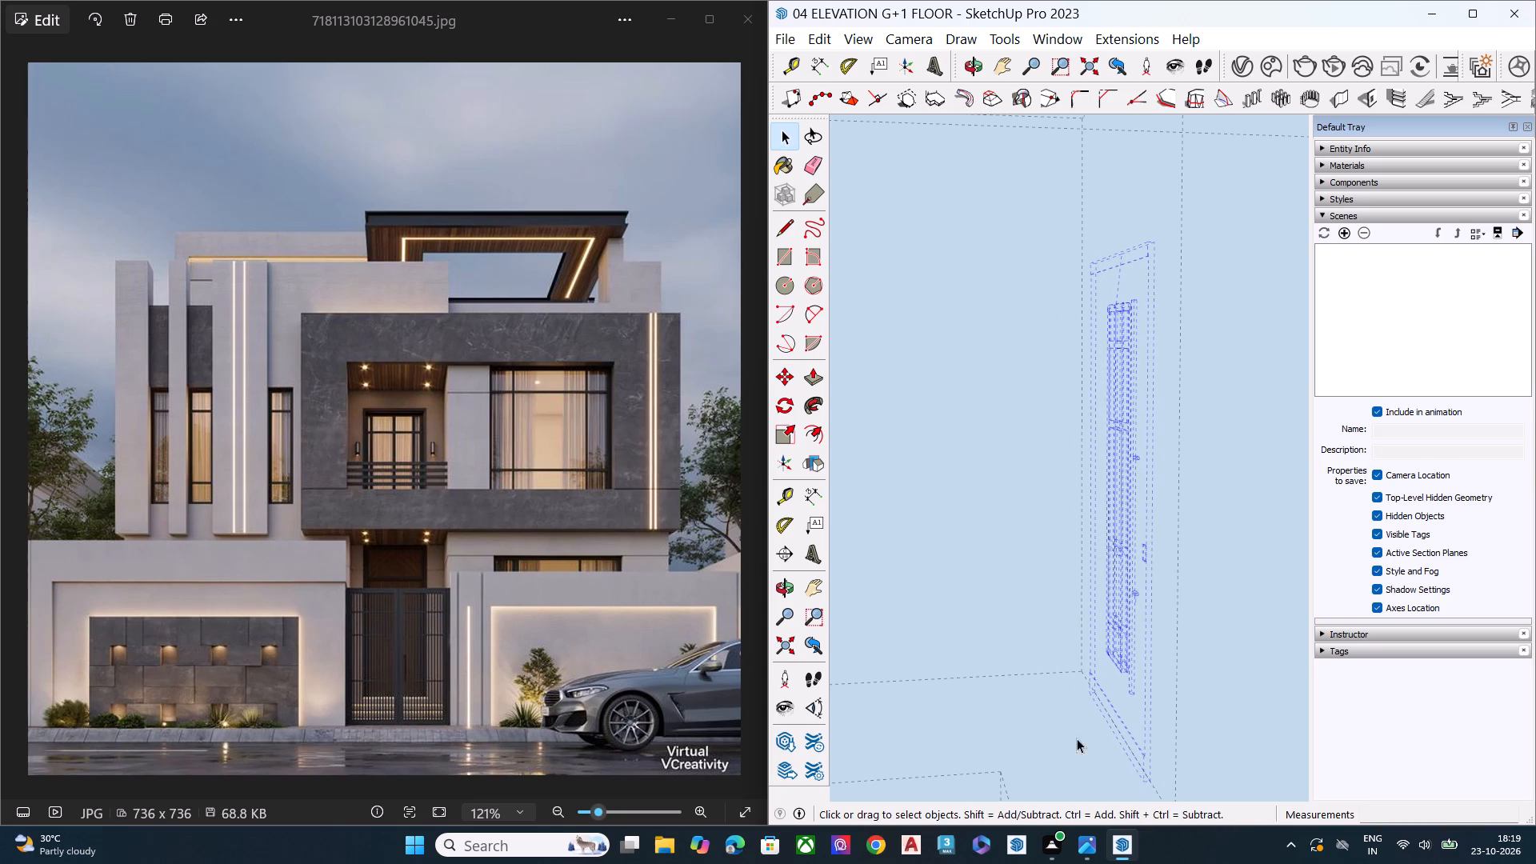
# Clear the door selection, return to the front view of the house, and turn off the back-edge display.
pyautogui.click(792, 650)
pyautogui.scroll(-3, 1043, 647)
pyautogui.scroll(1, 1108, 643)
pyautogui.moveTo(1129, 643); pyautogui.dragTo(1194, 626, button='middle')
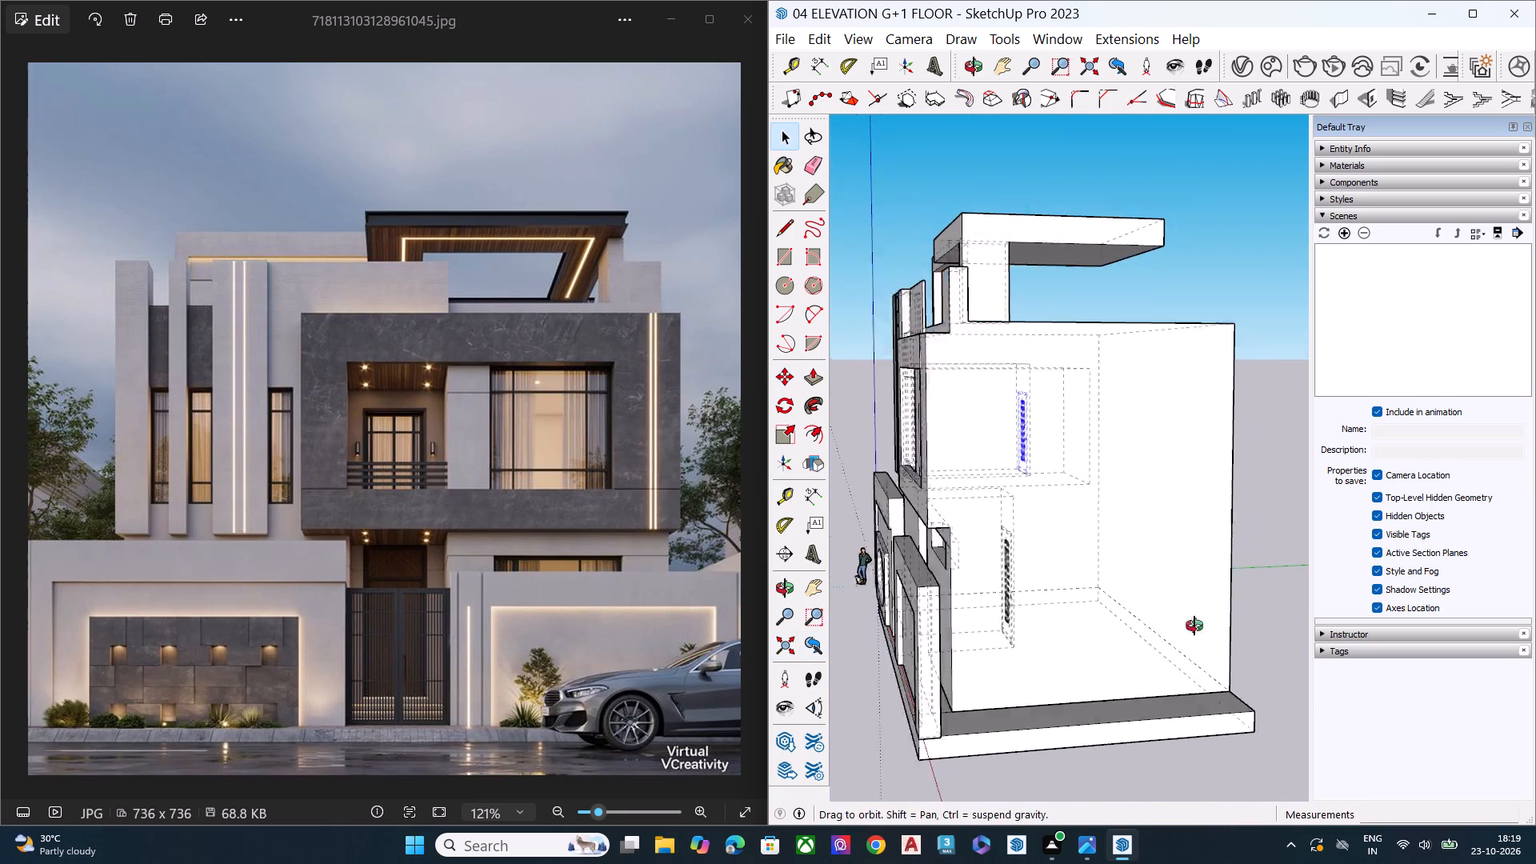
pyautogui.moveTo(1194, 626); pyautogui.dragTo(1258, 611, button='middle')
pyautogui.press('space')
pyautogui.scroll(-1, 942, 596)
pyautogui.scroll(1, 940, 596)
pyautogui.scroll(-4, 937, 598)
pyautogui.click(1223, 497)
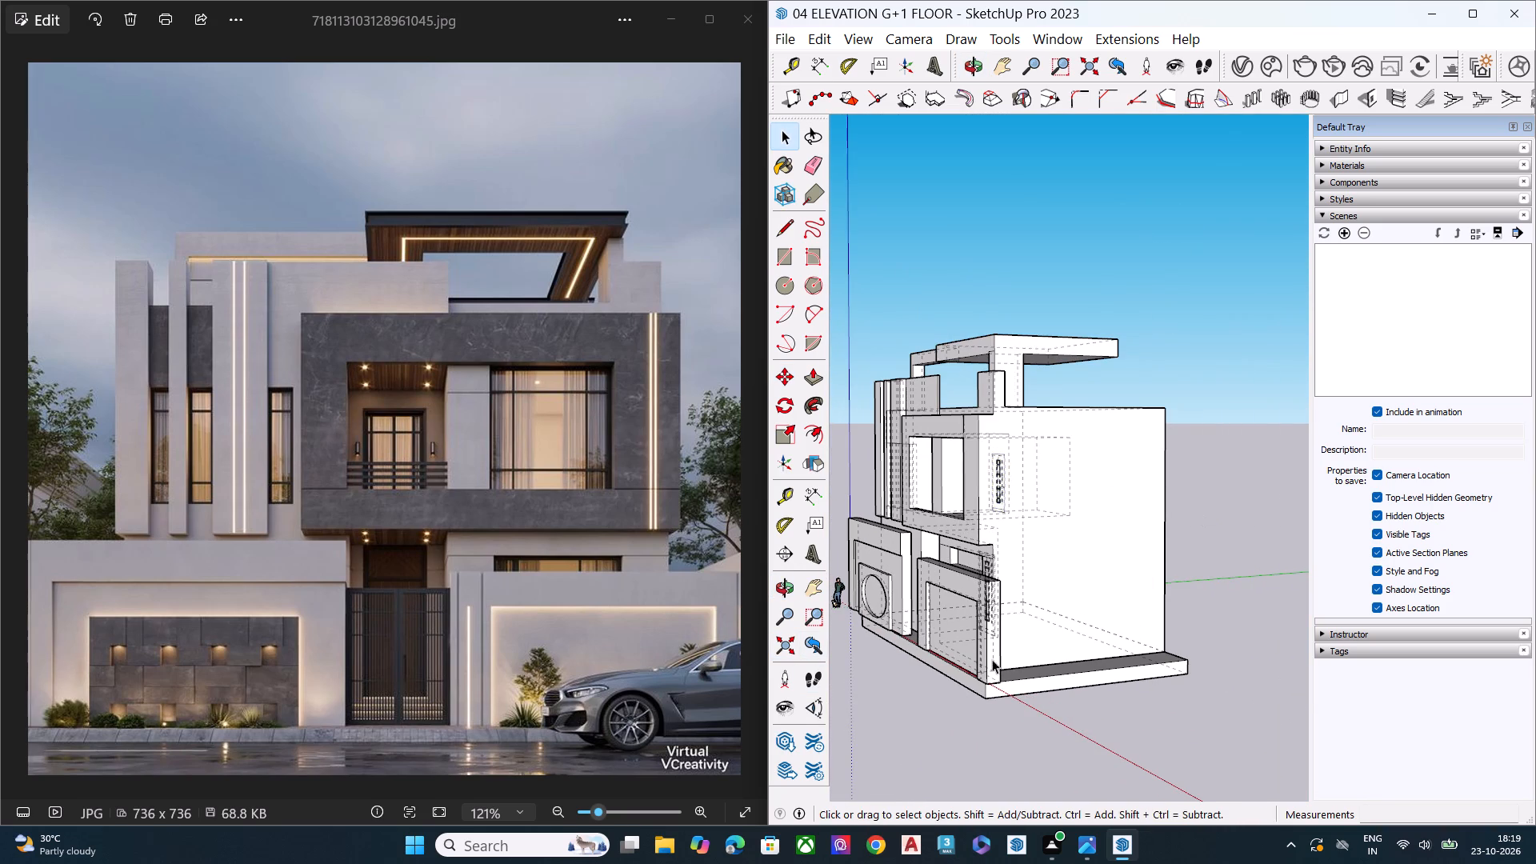
pyautogui.moveTo(986, 653); pyautogui.dragTo(1338, 566, button='middle')
pyautogui.scroll(1, 1335, 568)
pyautogui.moveTo(986, 725); pyautogui.dragTo(1141, 756, button='middle')
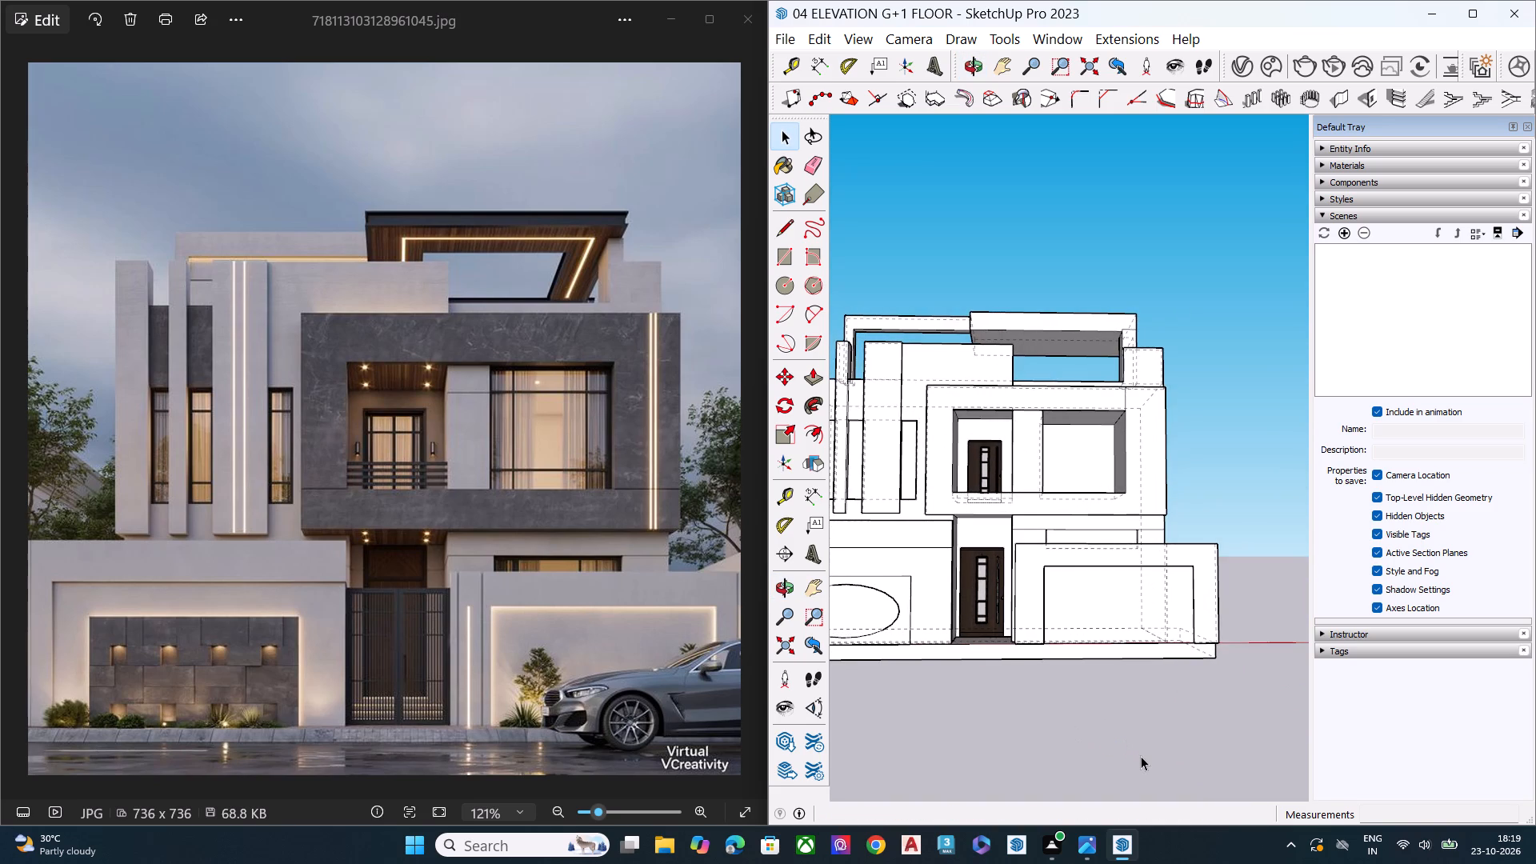
pyautogui.press('k')
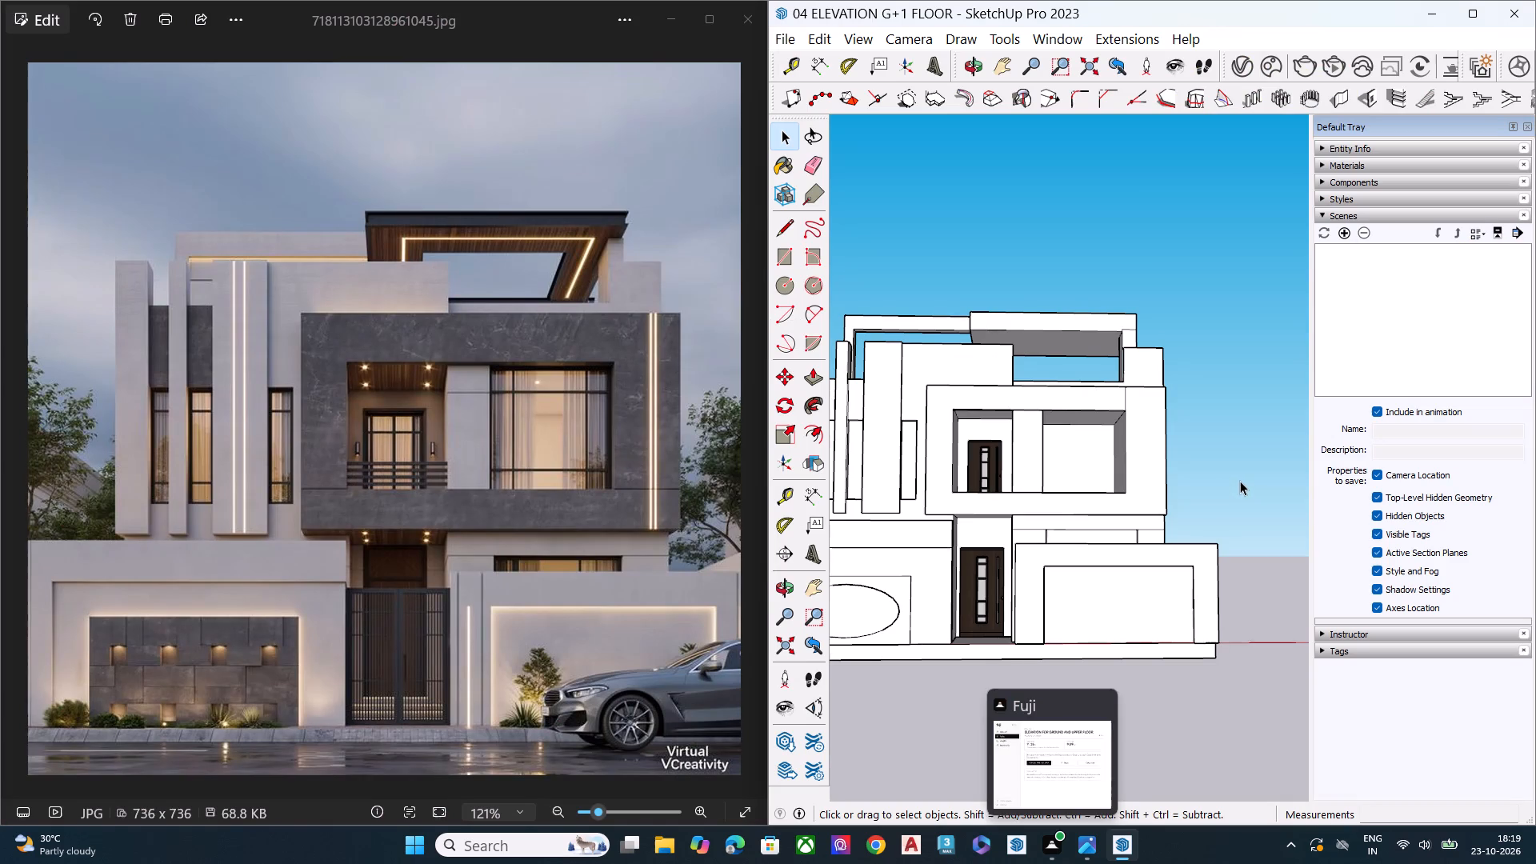
# Examine the overall house model from the front and from an angled side view.
pyautogui.scroll(-11, 1088, 474)
pyautogui.press('space')
pyautogui.press('space')
pyautogui.click(1150, 458)
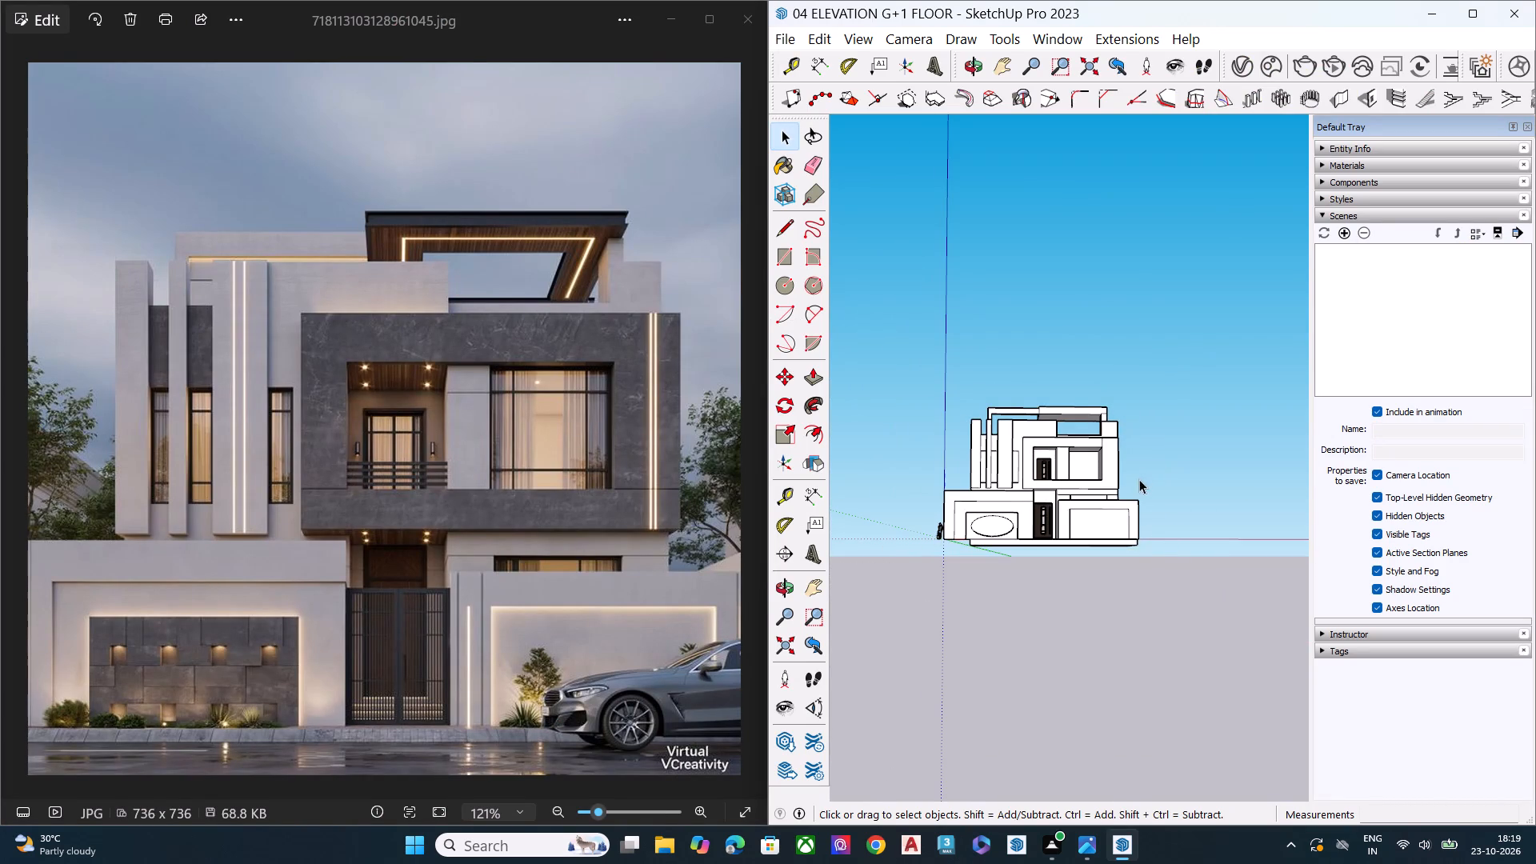
pyautogui.moveTo(1139, 479); pyautogui.dragTo(1124, 622, button='middle')
pyautogui.scroll(8, 1106, 534)
pyautogui.scroll(-1, 1078, 447)
pyautogui.scroll(1, 1078, 447)
pyautogui.scroll(-6, 1078, 447)
pyautogui.scroll(2, 1081, 452)
pyautogui.scroll(-3, 1083, 455)
pyautogui.press('space')
pyautogui.moveTo(1013, 543); pyautogui.dragTo(1261, 503, button='middle')
pyautogui.press('space')
pyautogui.moveTo(1031, 529); pyautogui.dragTo(1138, 447, button='middle')
pyautogui.press('space')
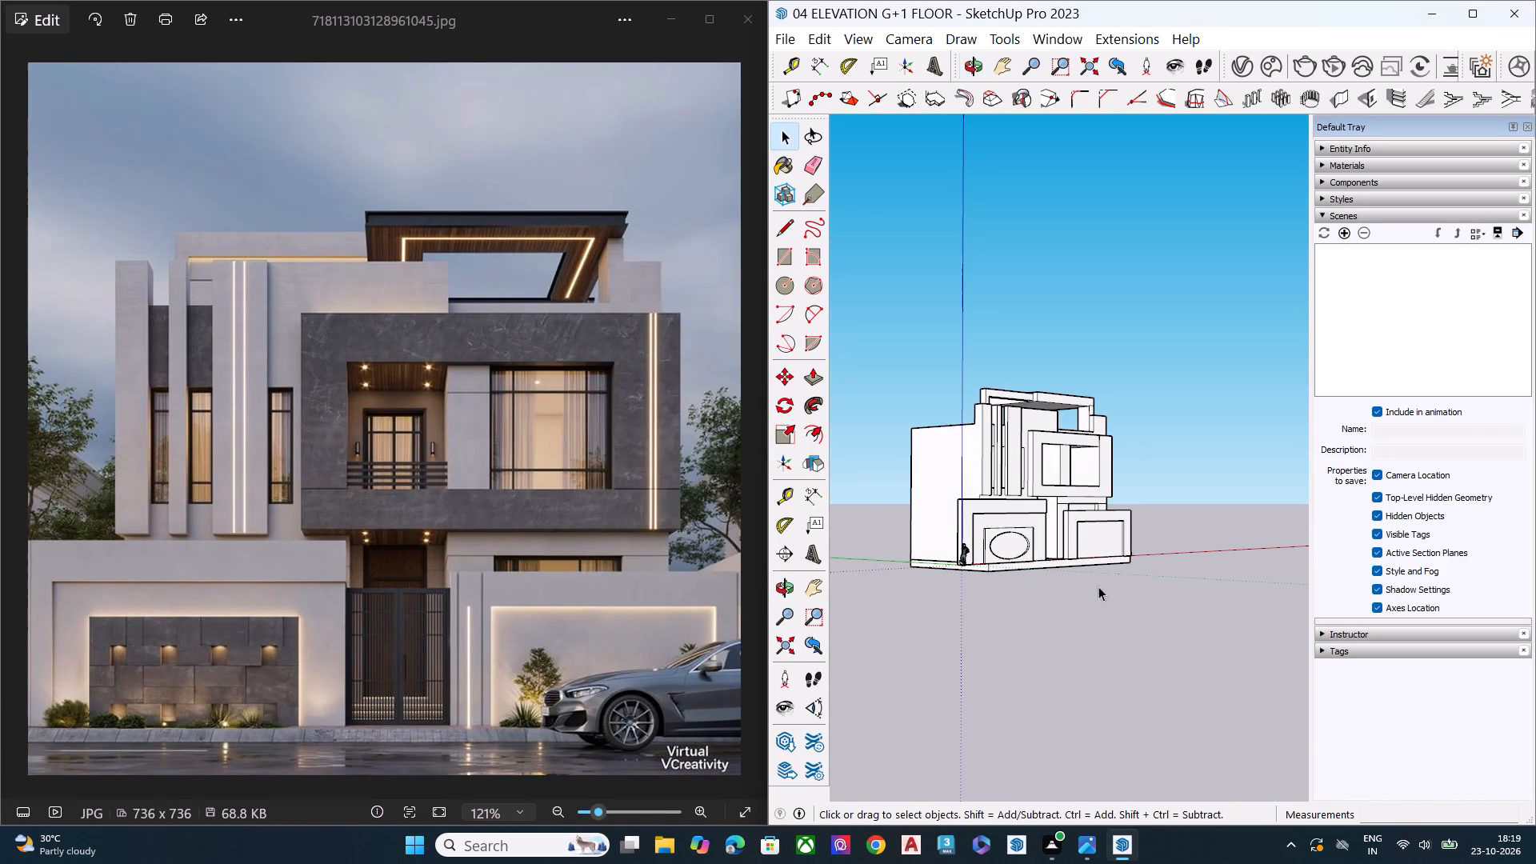
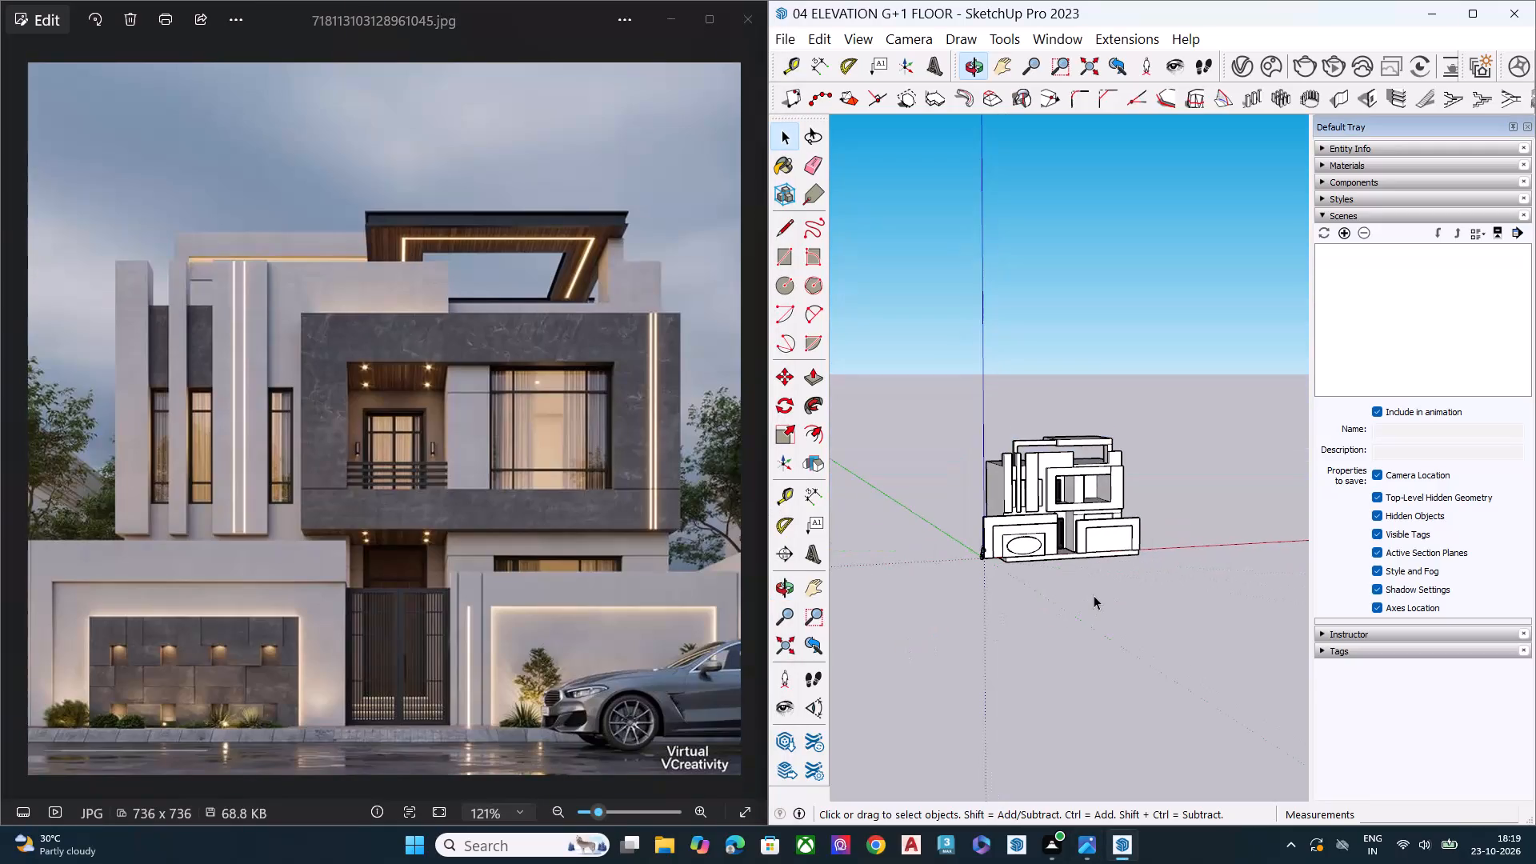
# Examine the house model from close up and from the front, including the balcony and window openings.
pyautogui.scroll(5, 1094, 594)
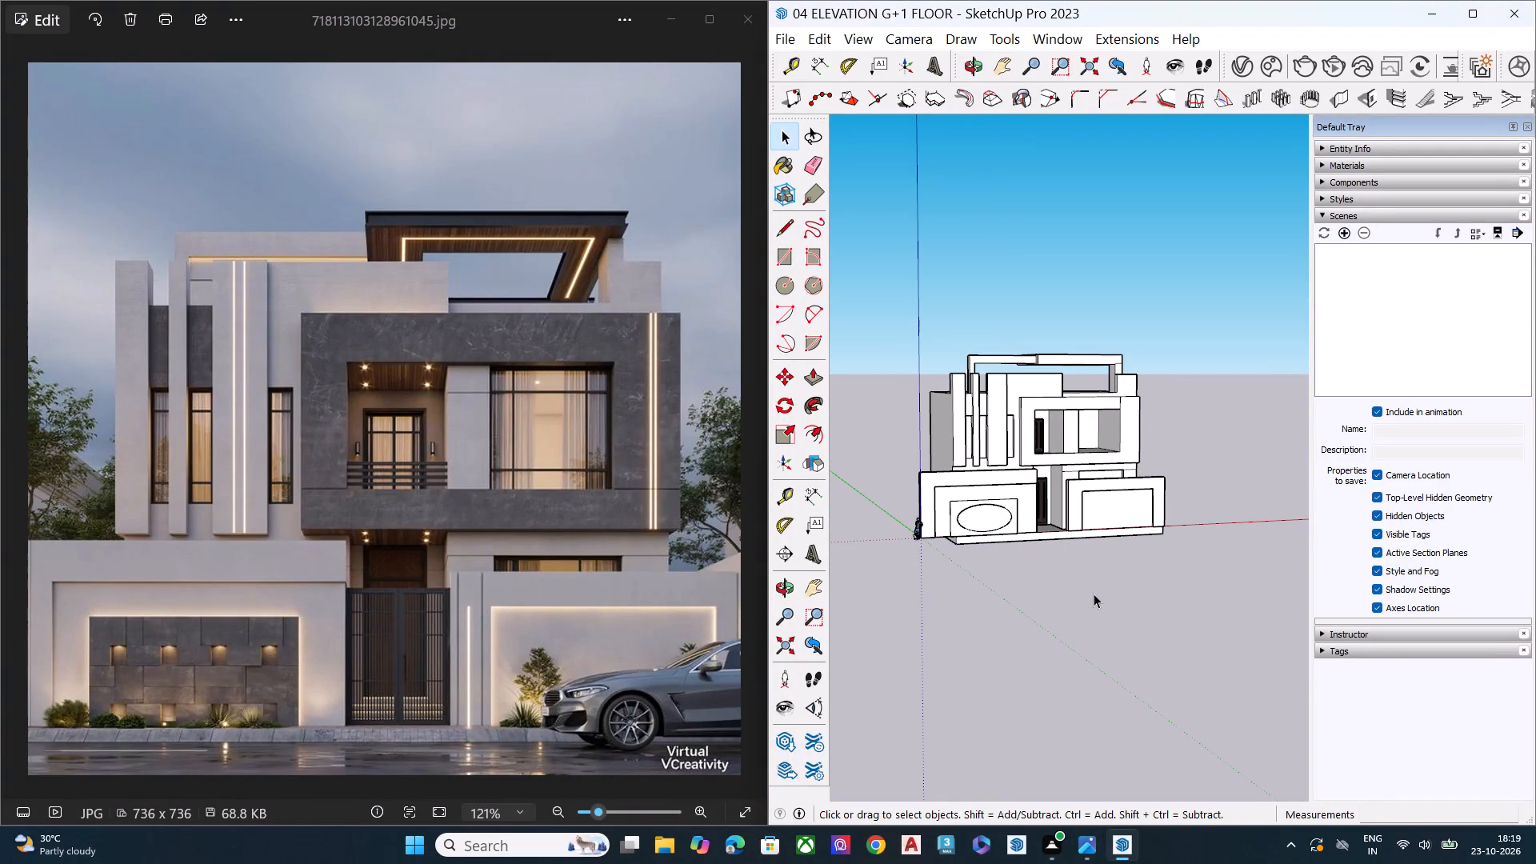
pyautogui.press('space')
pyautogui.press('space')
pyautogui.scroll(5, 1094, 594)
pyautogui.scroll(-1, 1090, 527)
pyautogui.scroll(2, 1090, 527)
pyautogui.moveTo(1158, 521); pyautogui.dragTo(973, 430, button='middle')
pyautogui.scroll(6, 974, 434)
pyautogui.press('space')
pyautogui.scroll(-4, 1092, 438)
pyautogui.scroll(1, 1060, 510)
pyautogui.scroll(-3, 1056, 512)
pyautogui.moveTo(1055, 480); pyautogui.dragTo(1094, 642, button='middle')
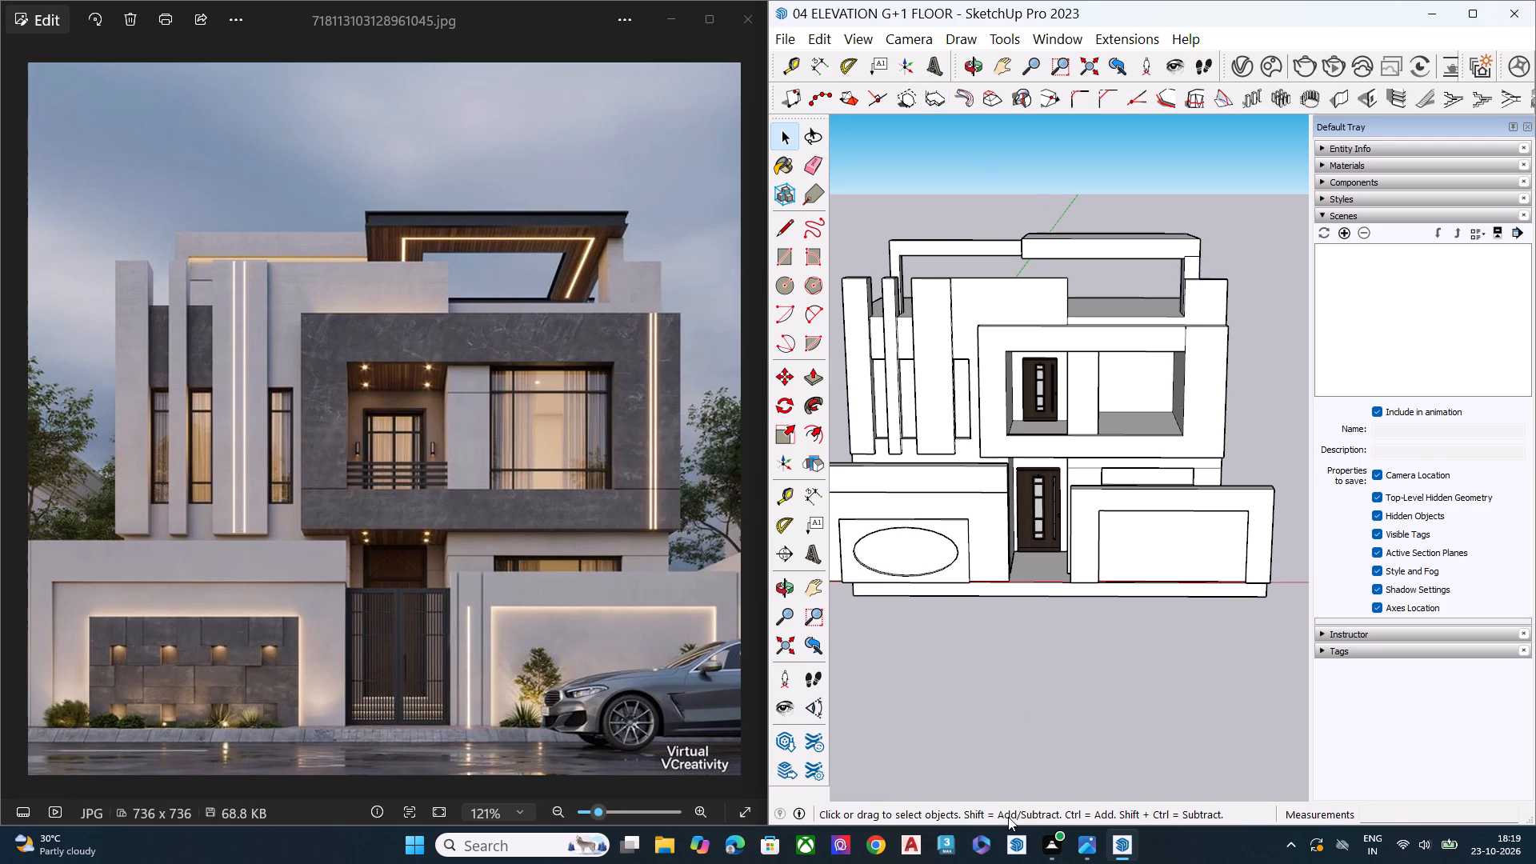
# Switch to Chrome, look up "3d warehouse" on Google, and open the 3D Warehouse website.
pyautogui.click(866, 848)
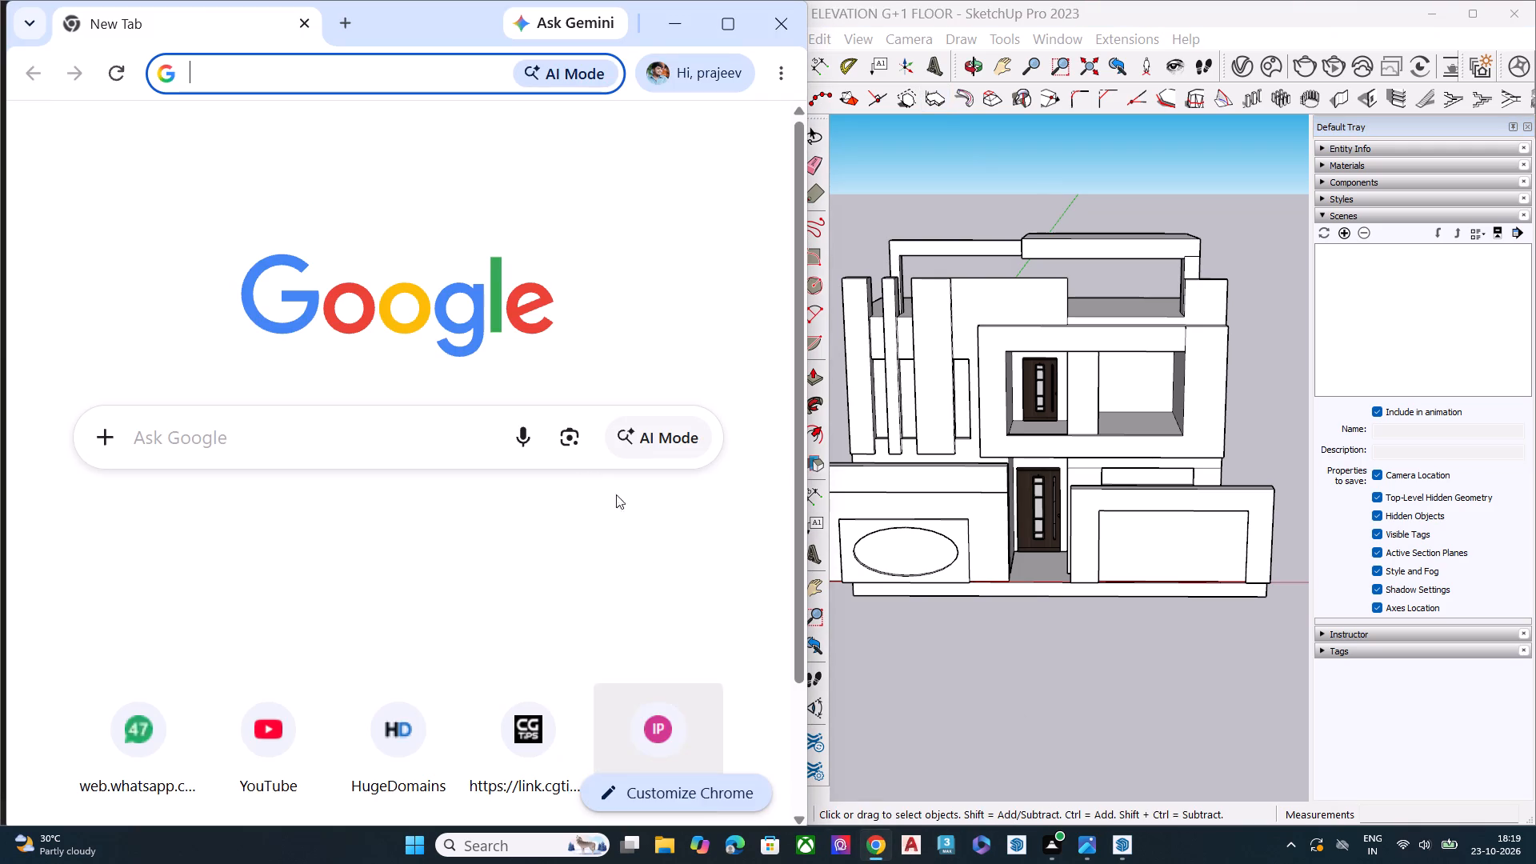
pyautogui.click(373, 456)
pyautogui.click(354, 520)
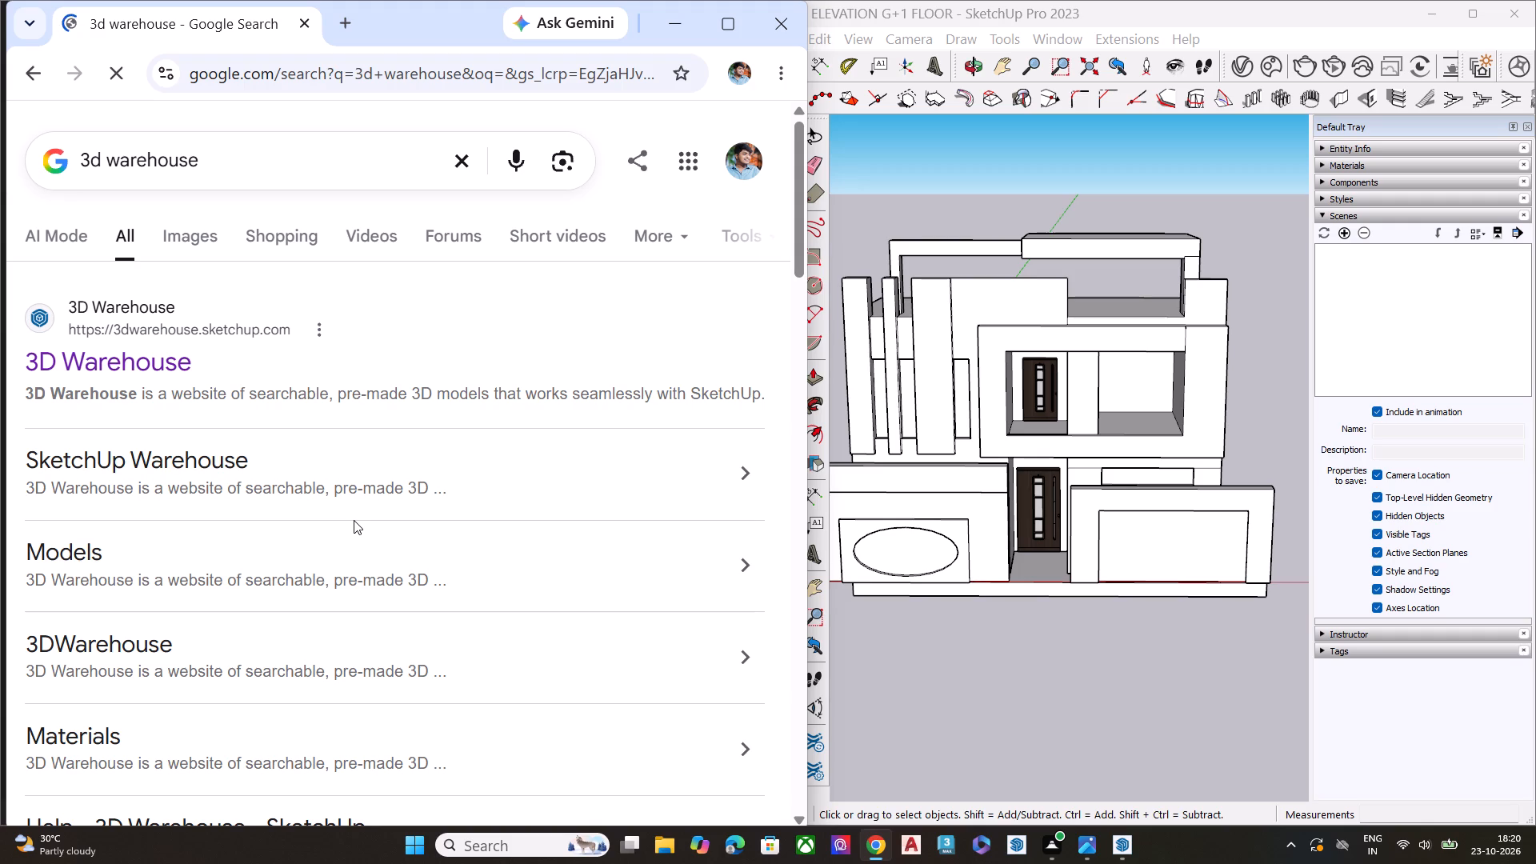
pyautogui.click(150, 366)
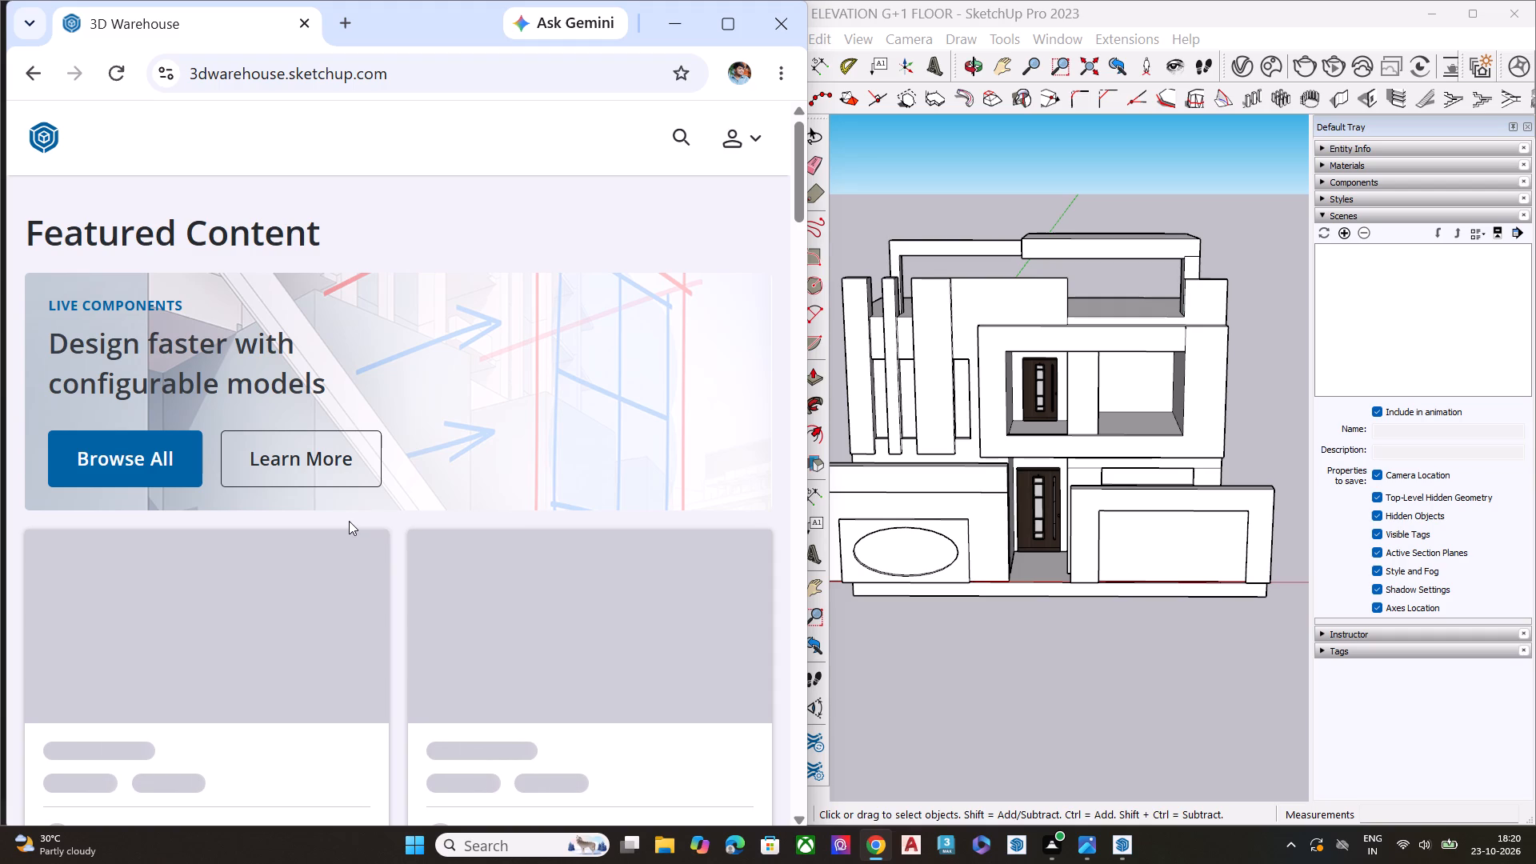
# Search 3D Warehouse for "WINDOW" models.
pyautogui.click(682, 134)
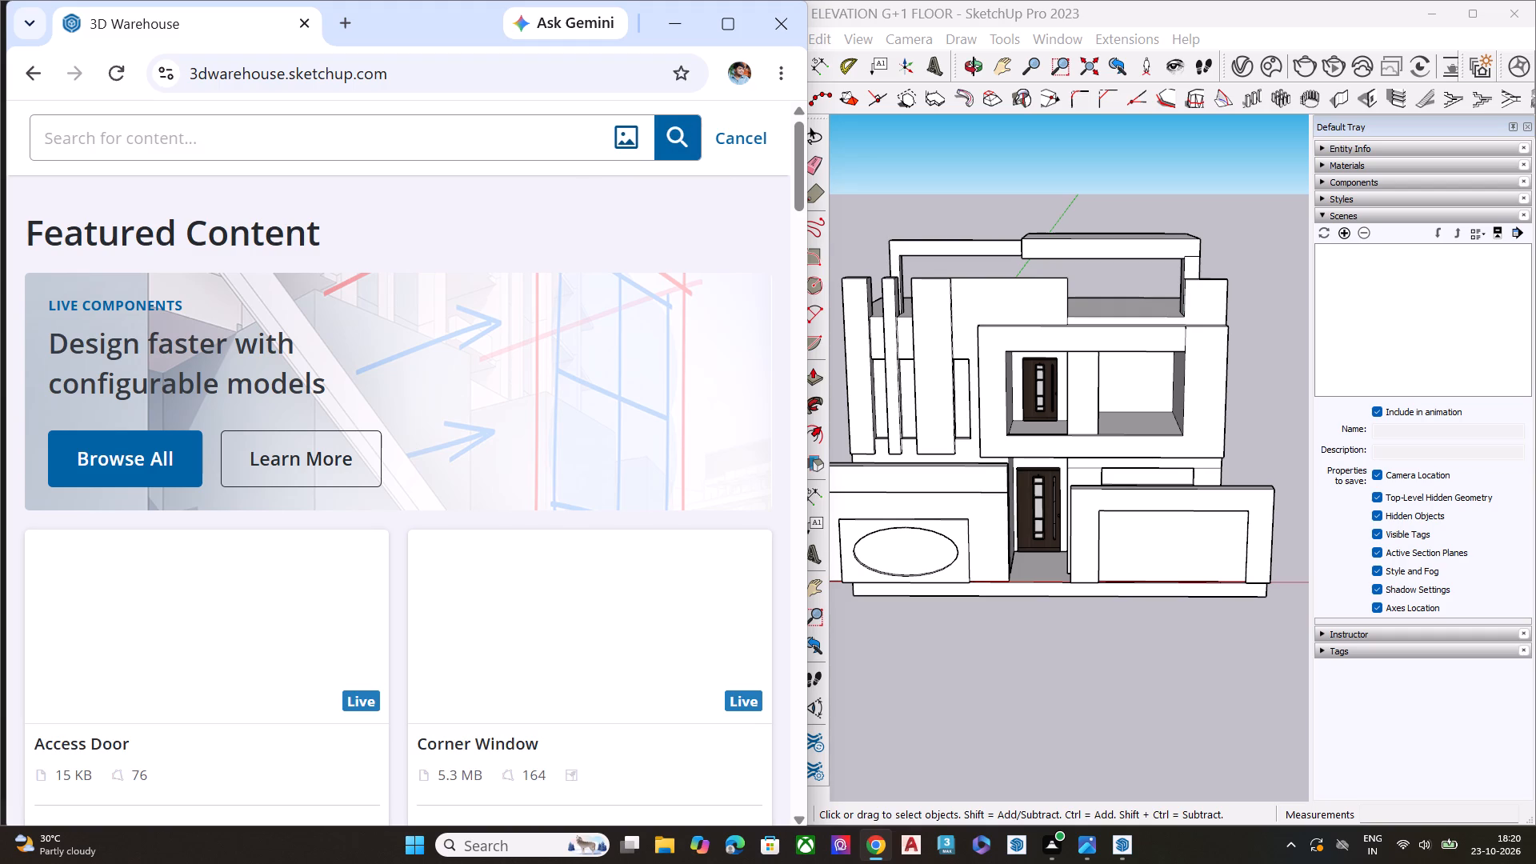
pyautogui.click(484, 142)
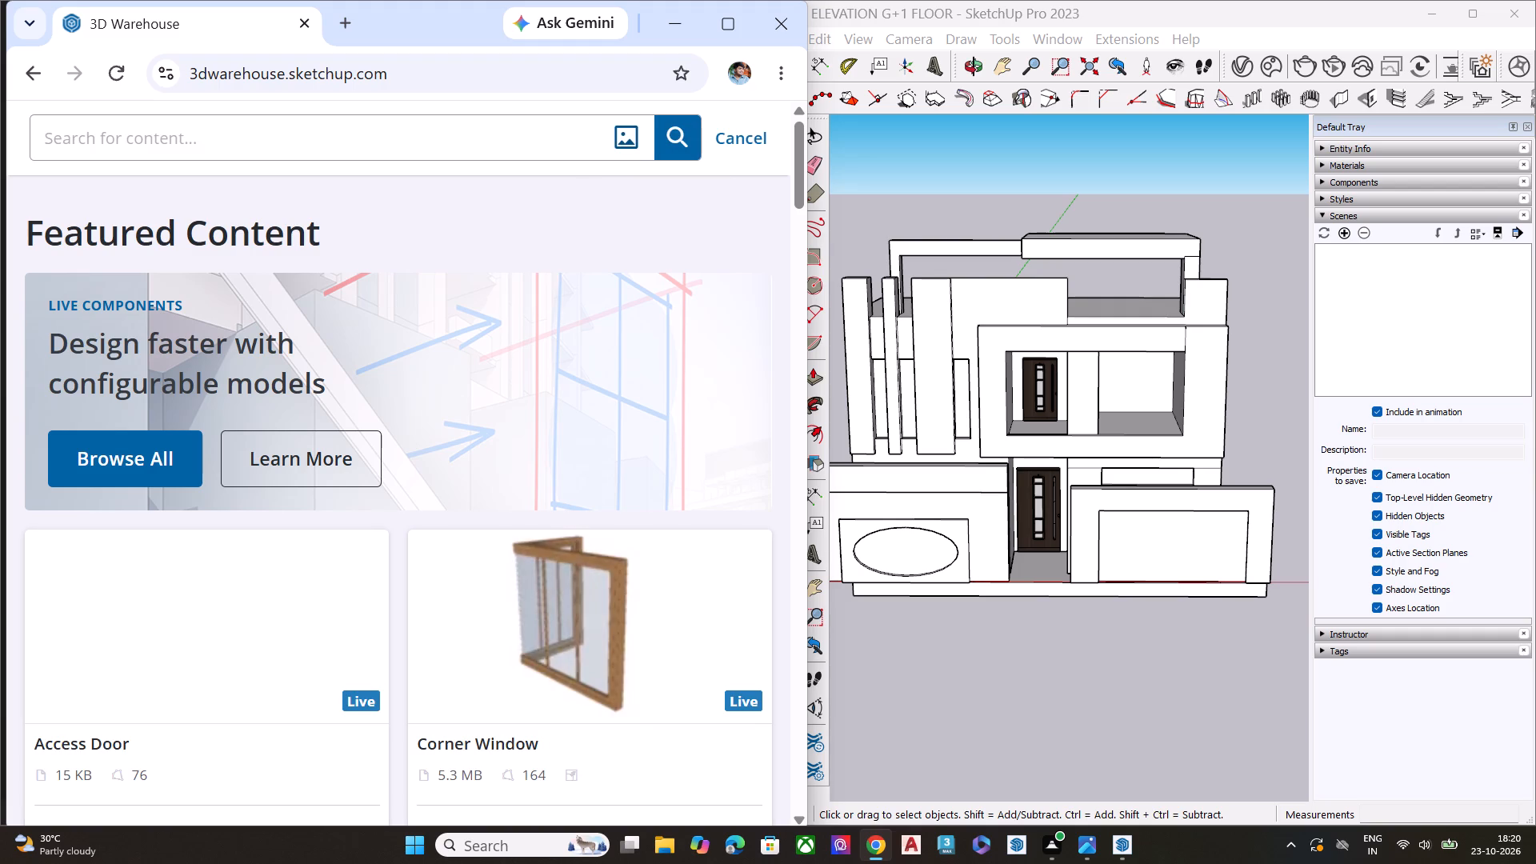
pyautogui.write('WINDOW')
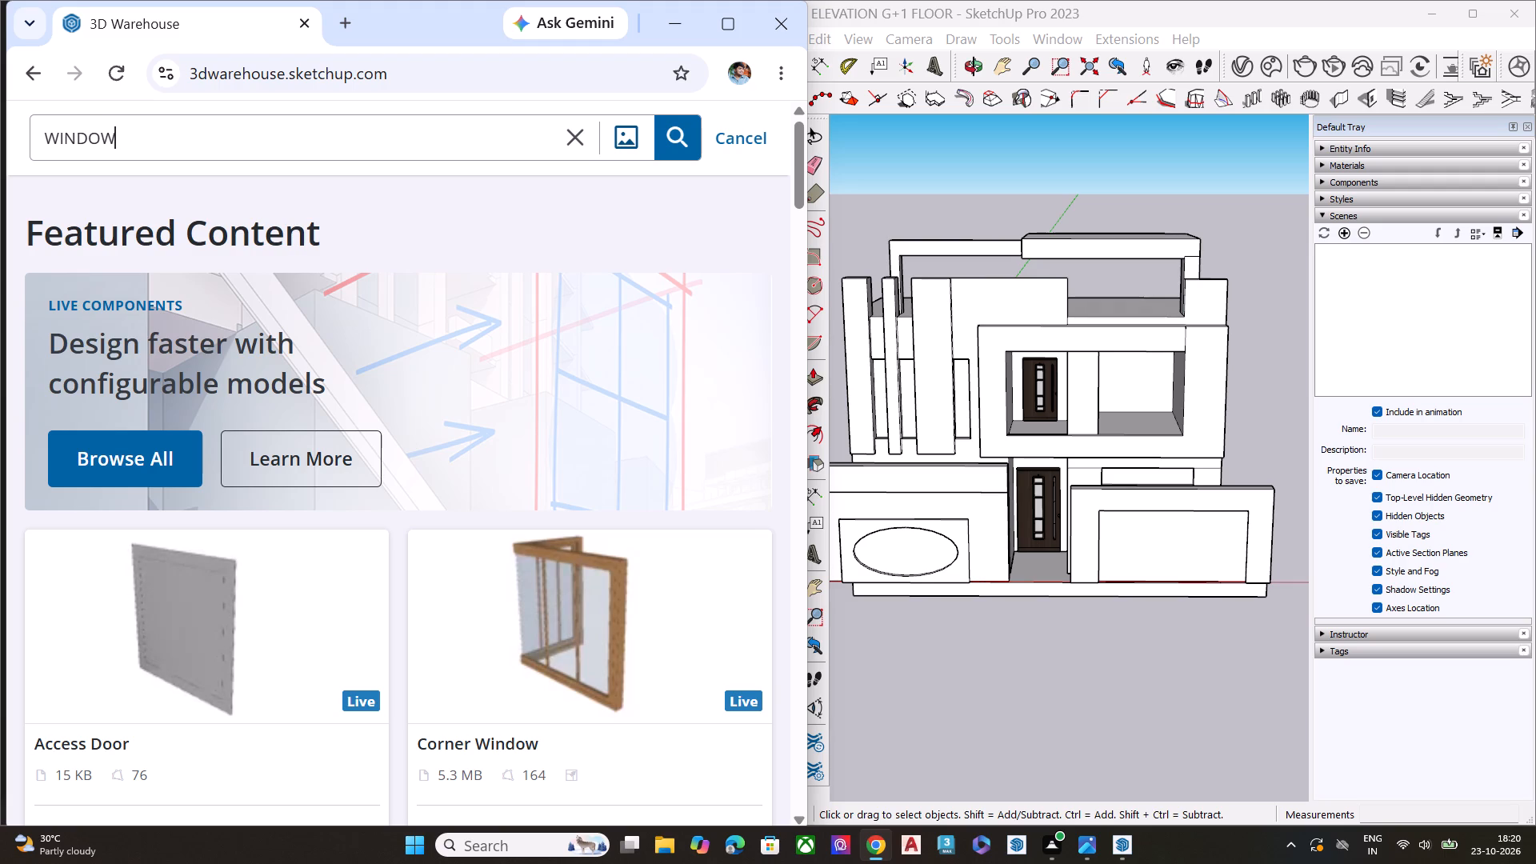
pyautogui.press('Return')
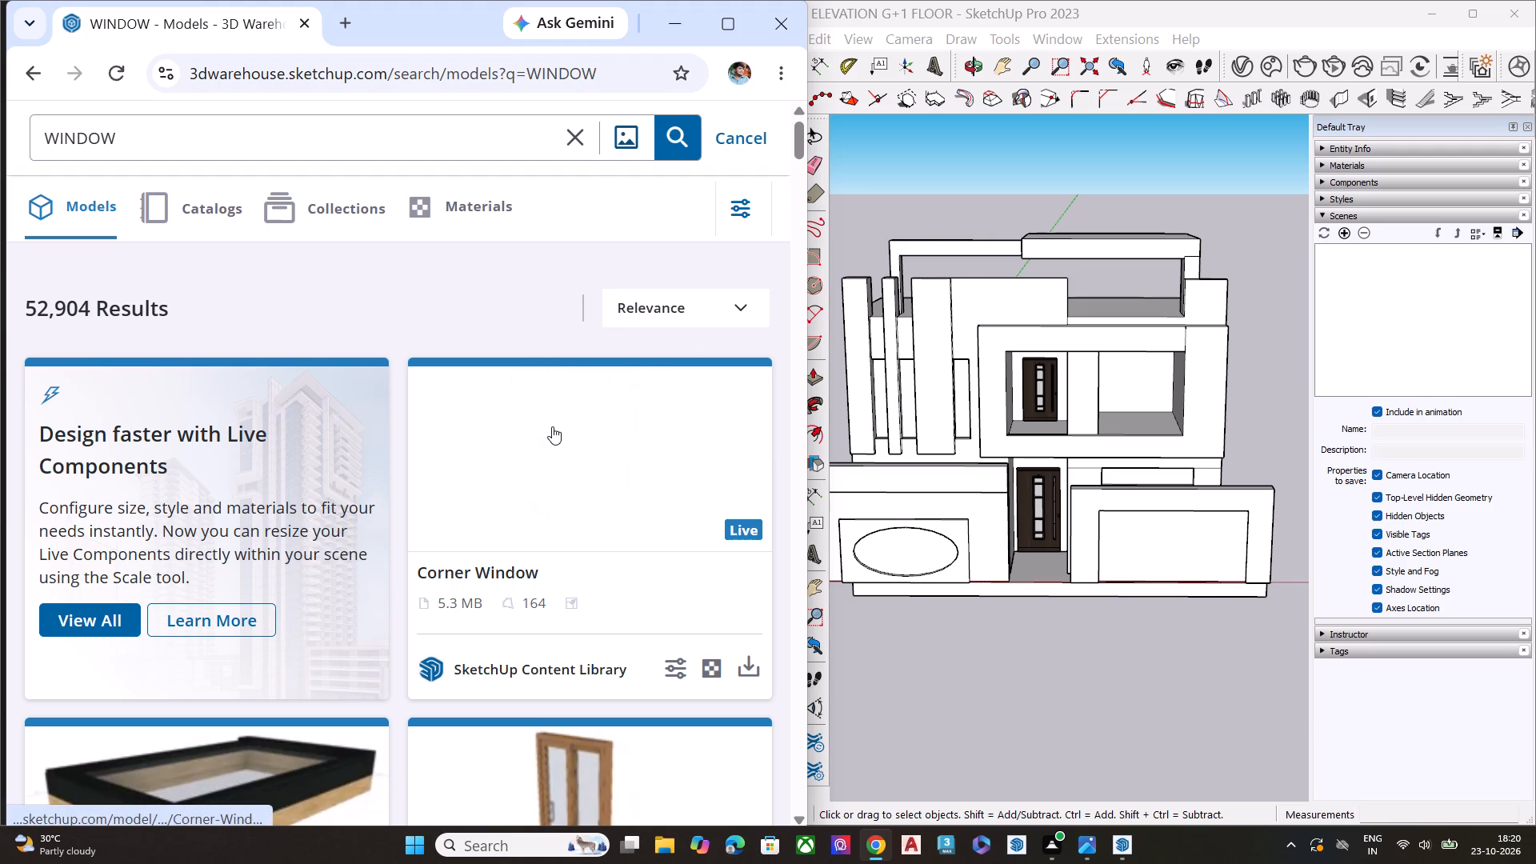
# Find the tall, narrow black-framed two-pane window (41 KB) among the results and download it as a SketchUp file.
pyautogui.scroll(-6, 552, 426)
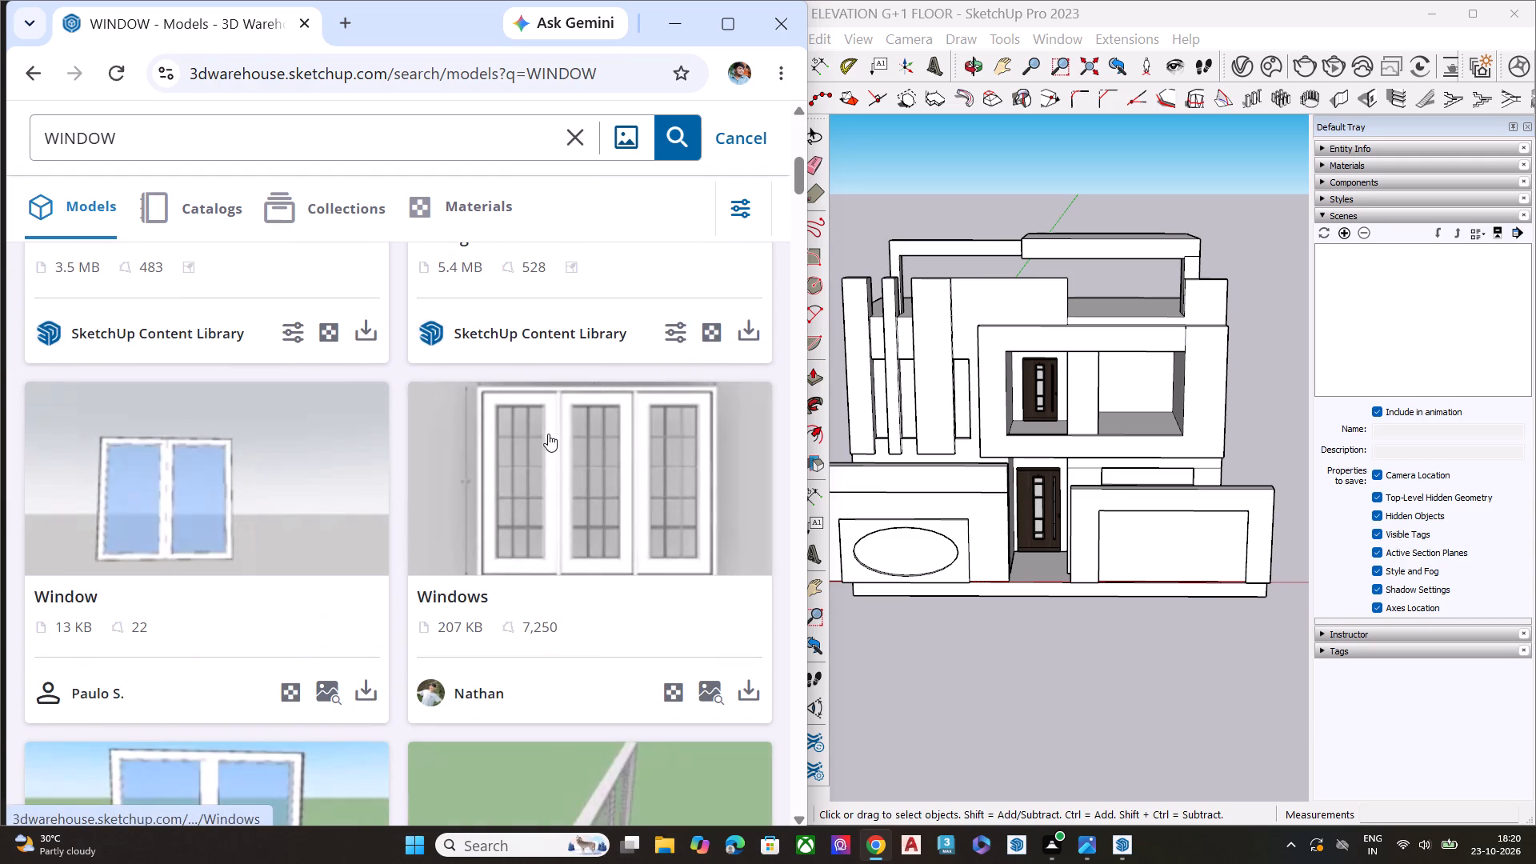
pyautogui.scroll(-2, 548, 434)
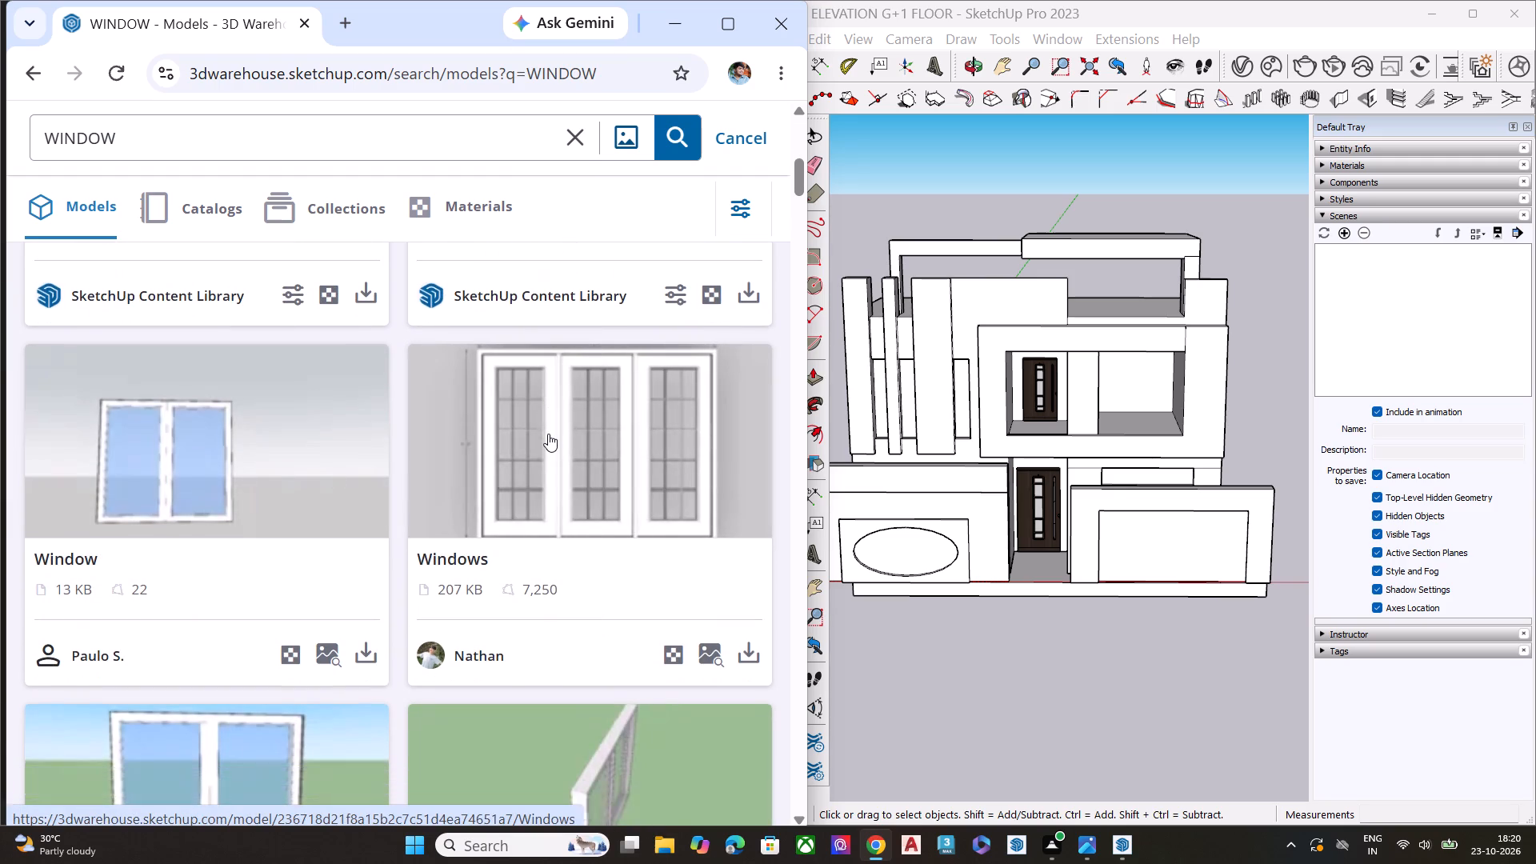
pyautogui.scroll(-6, 548, 434)
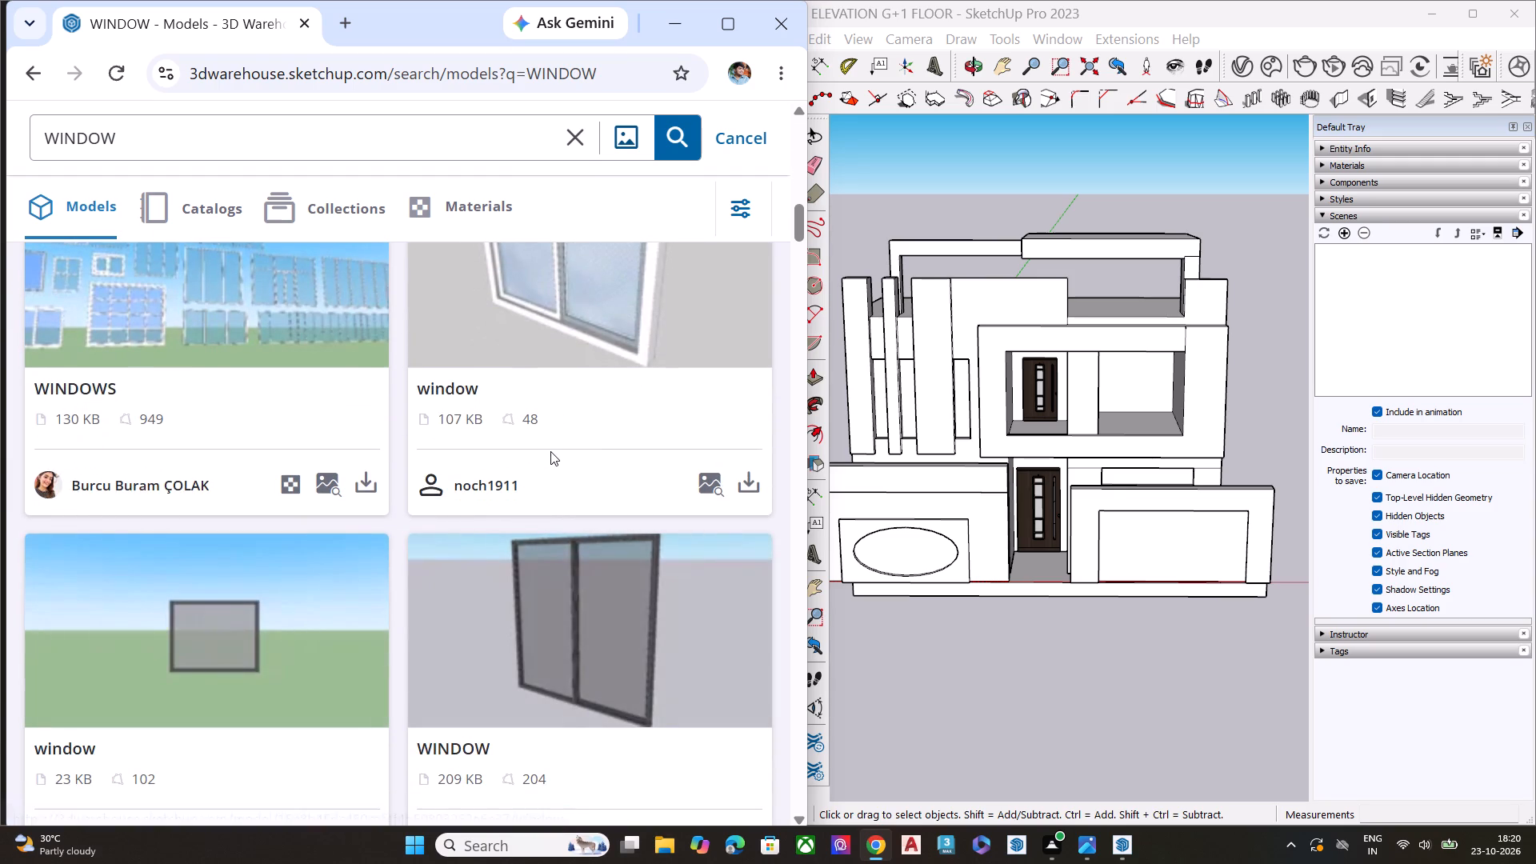
pyautogui.scroll(-3, 550, 451)
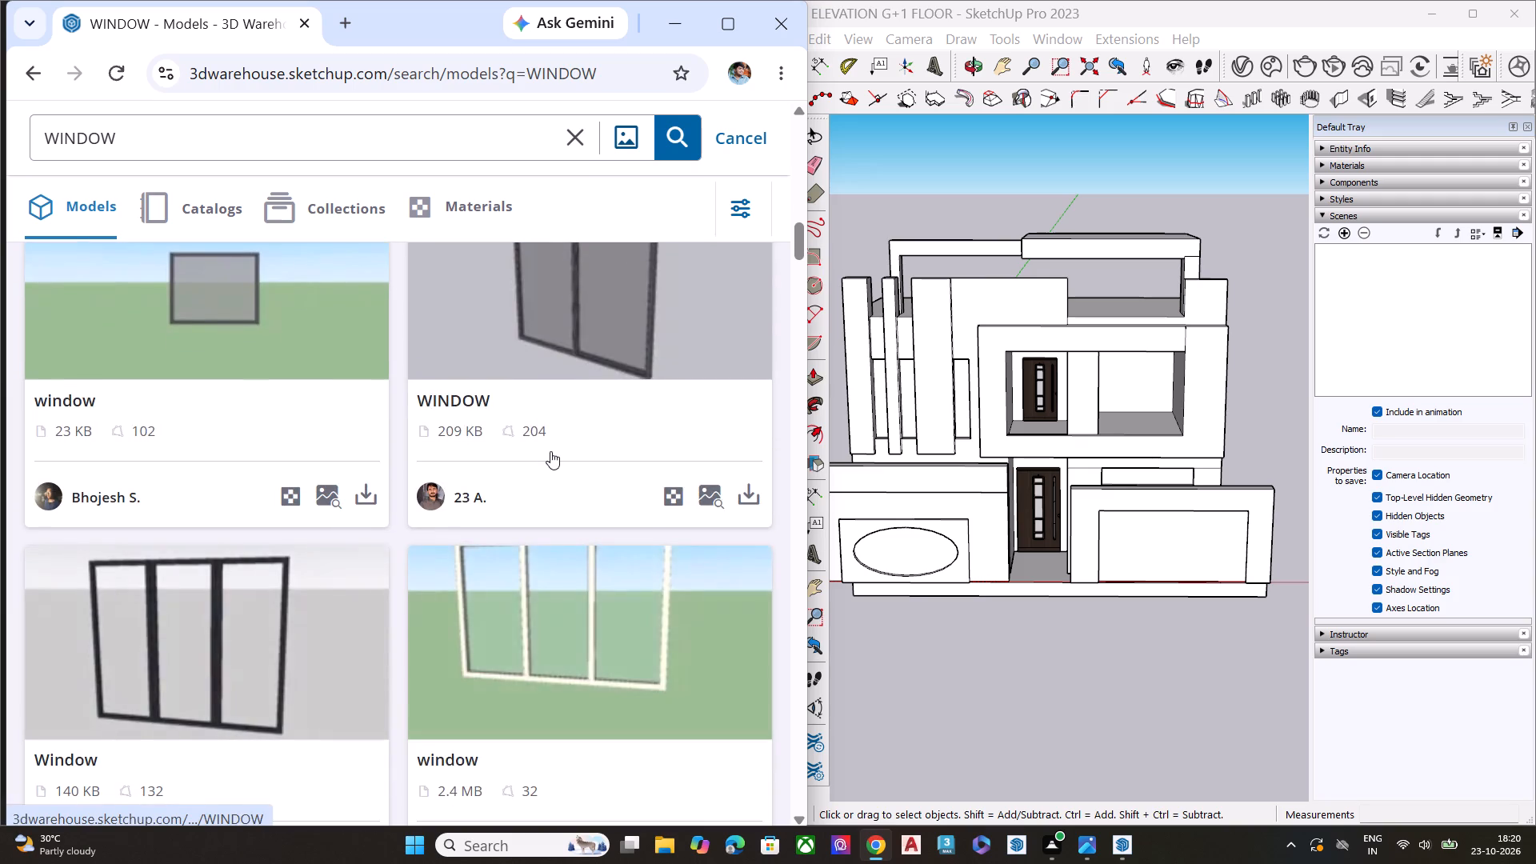
pyautogui.scroll(-8, 550, 451)
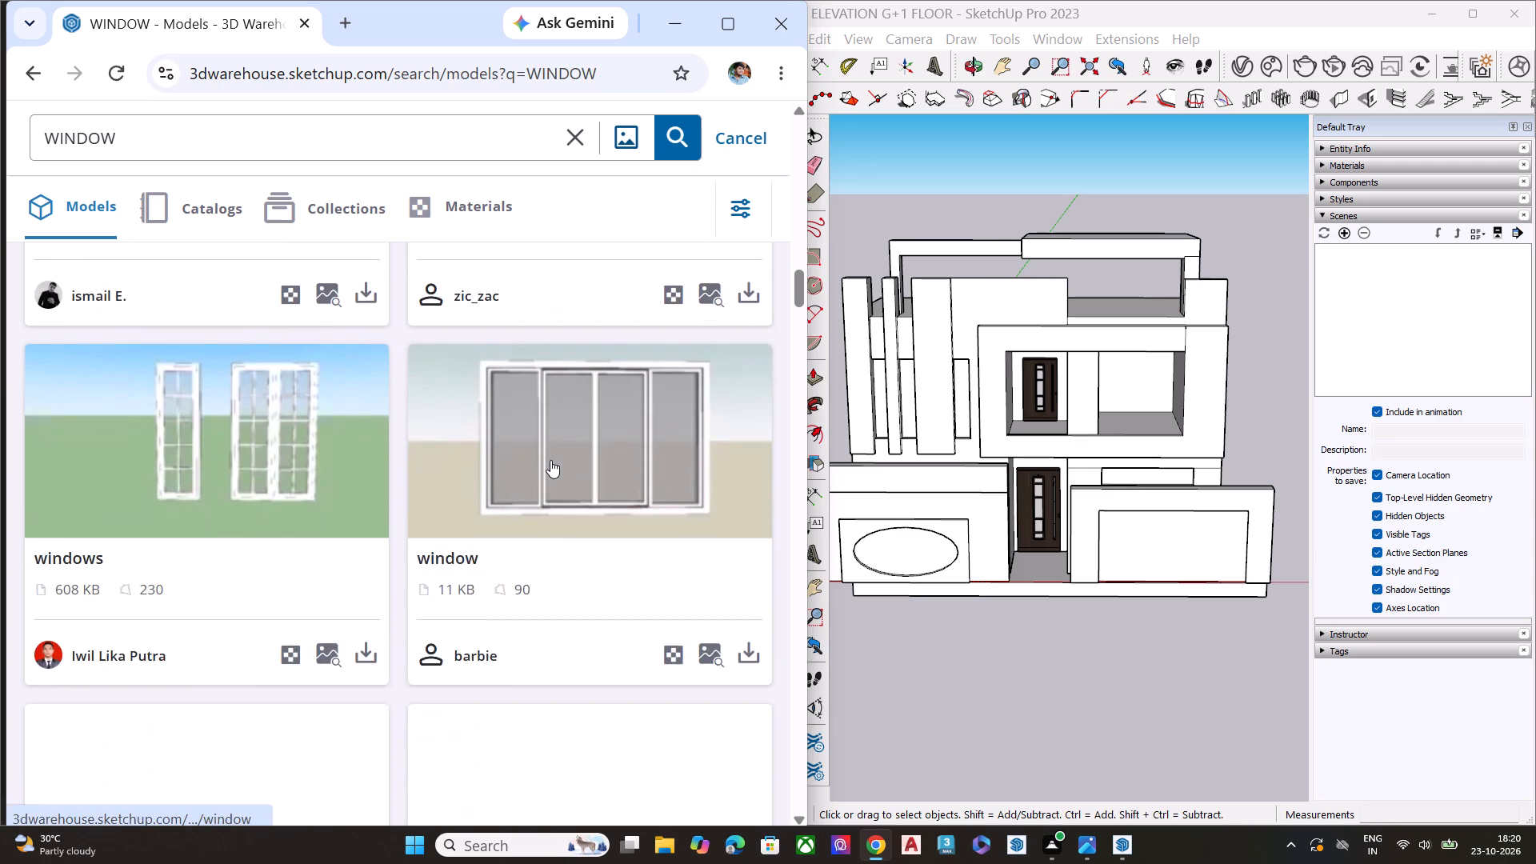
pyautogui.scroll(-3, 550, 460)
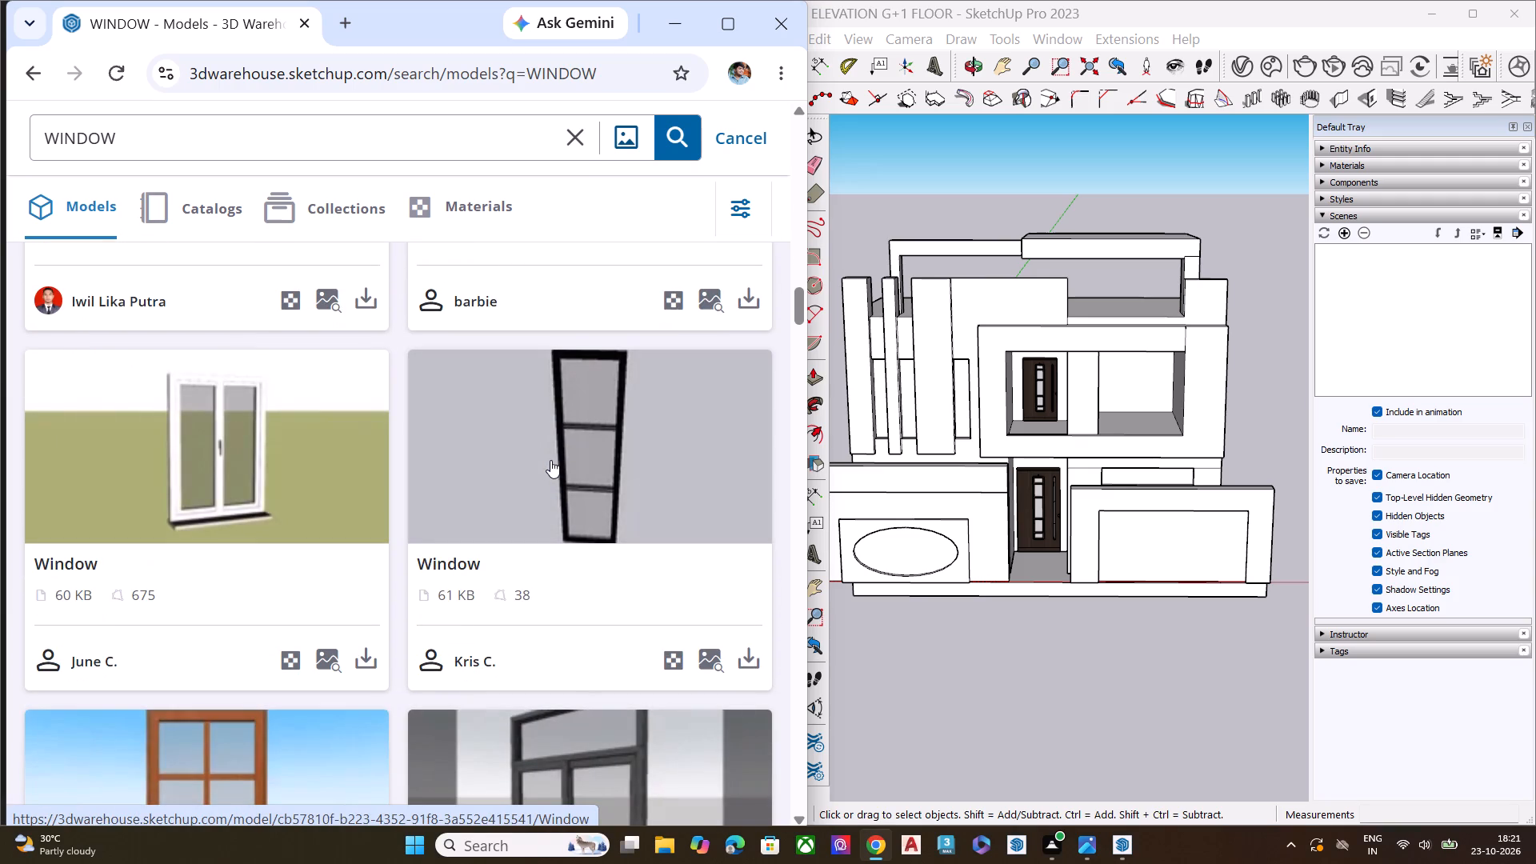
pyautogui.scroll(-4, 550, 460)
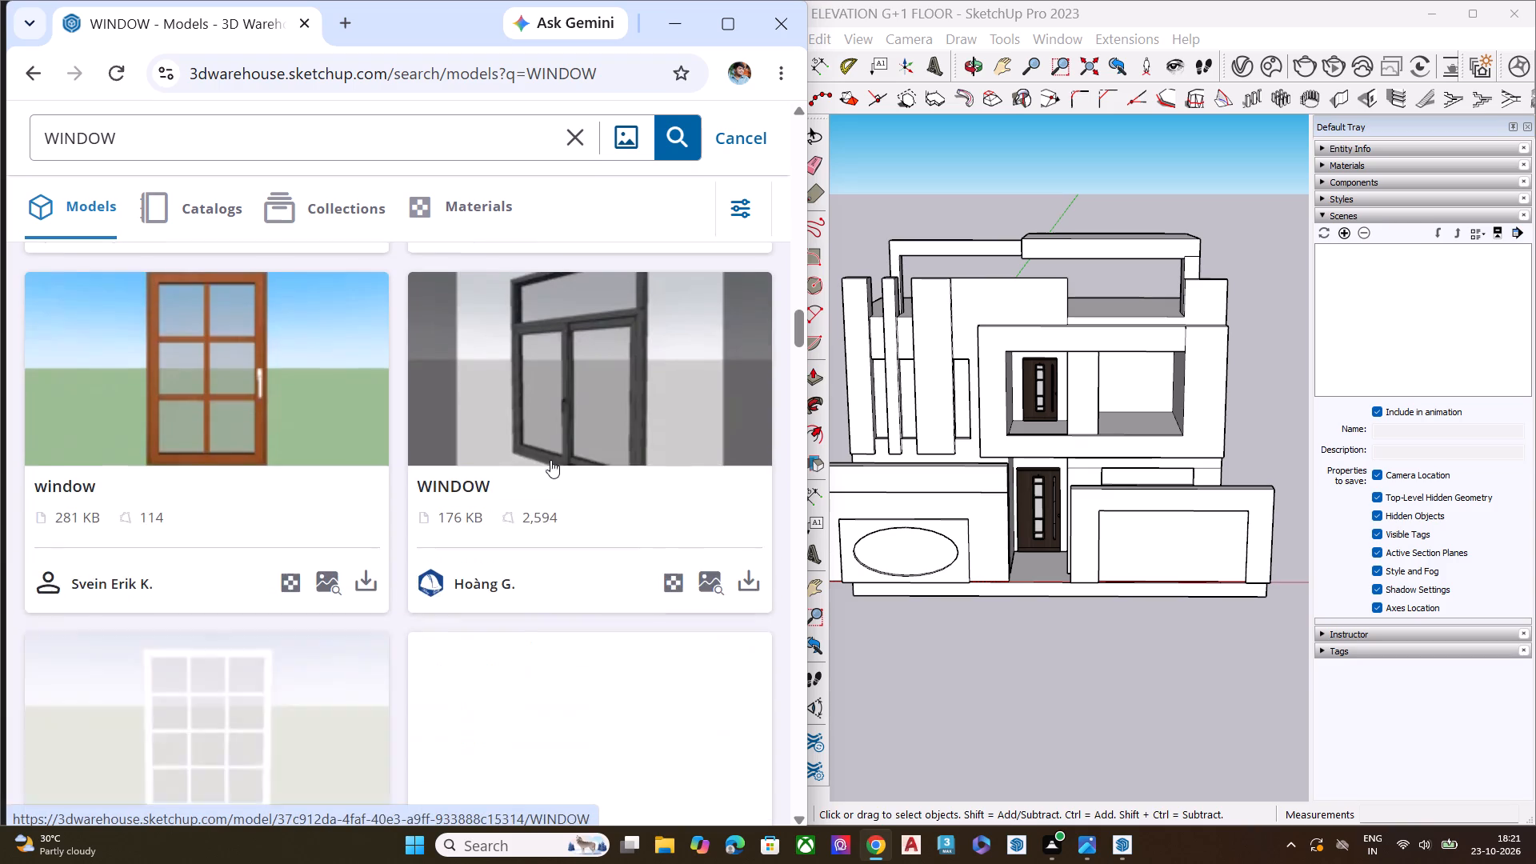
pyautogui.scroll(-2, 550, 460)
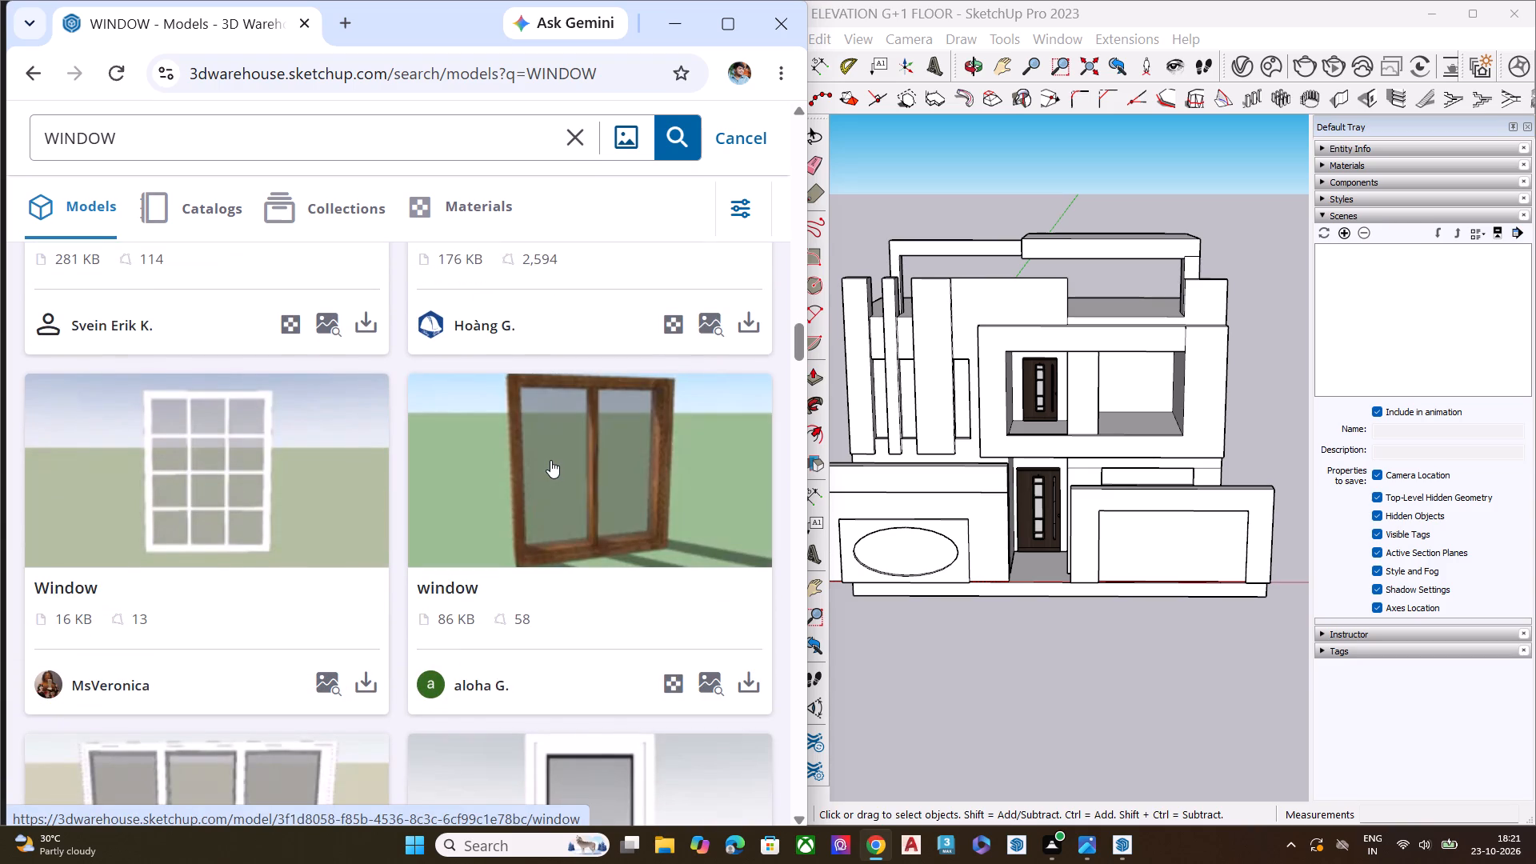
pyautogui.scroll(-3, 550, 460)
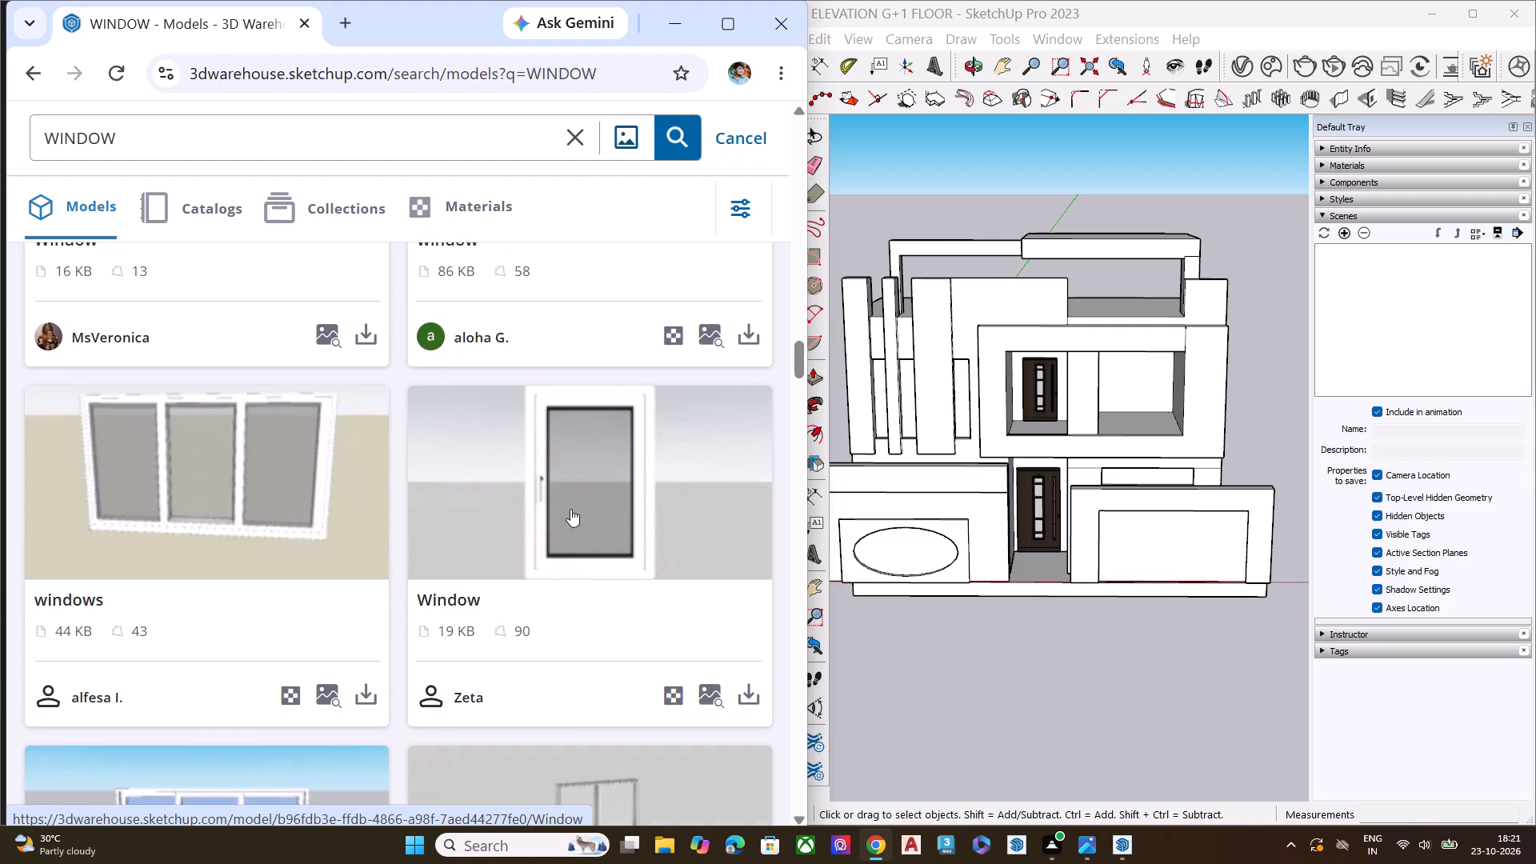
pyautogui.scroll(-4, 670, 505)
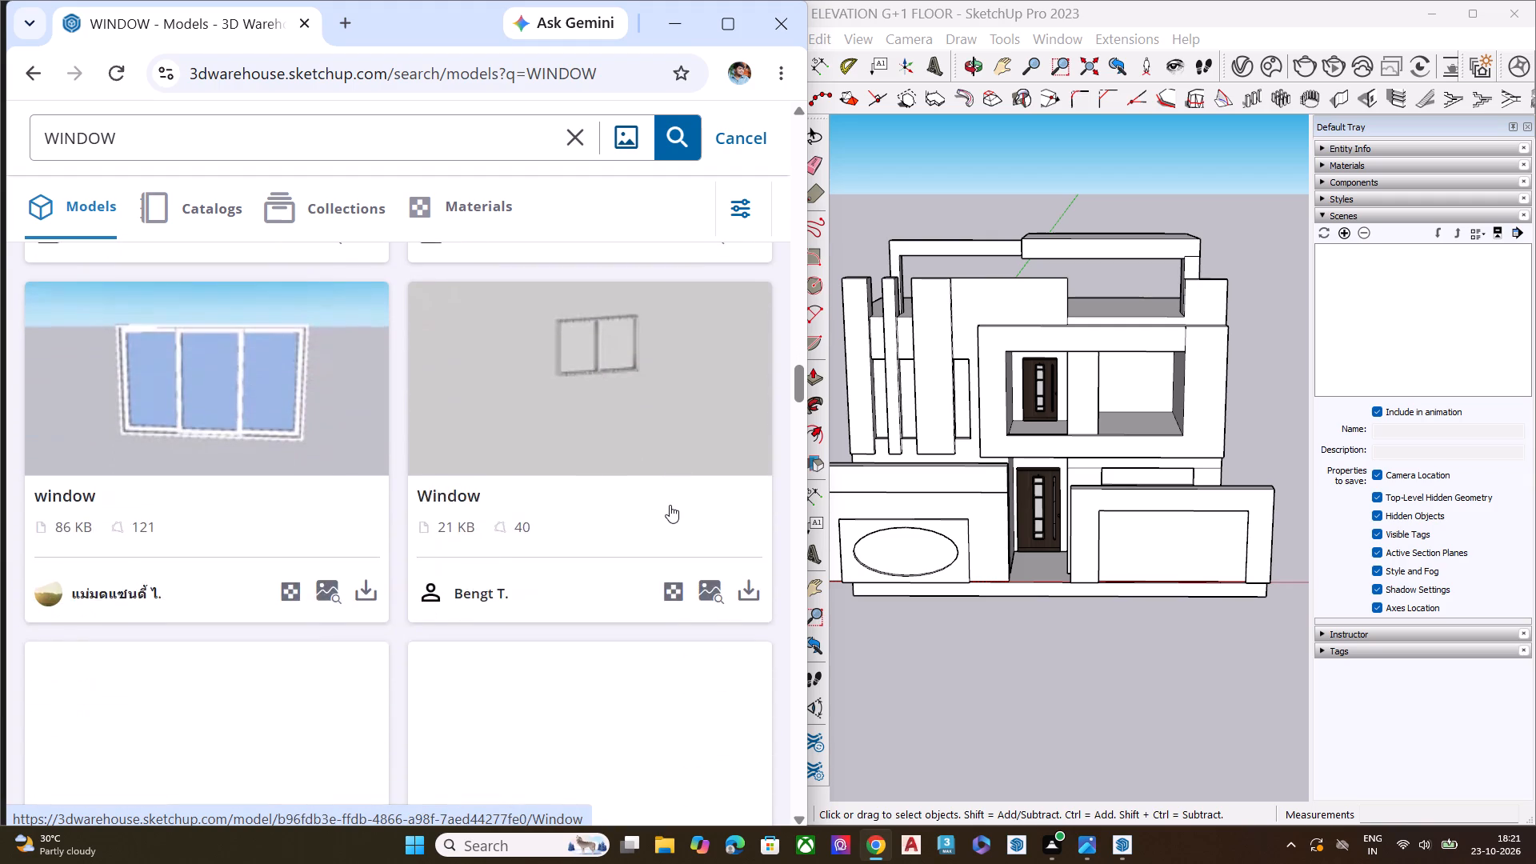
pyautogui.scroll(-8, 670, 505)
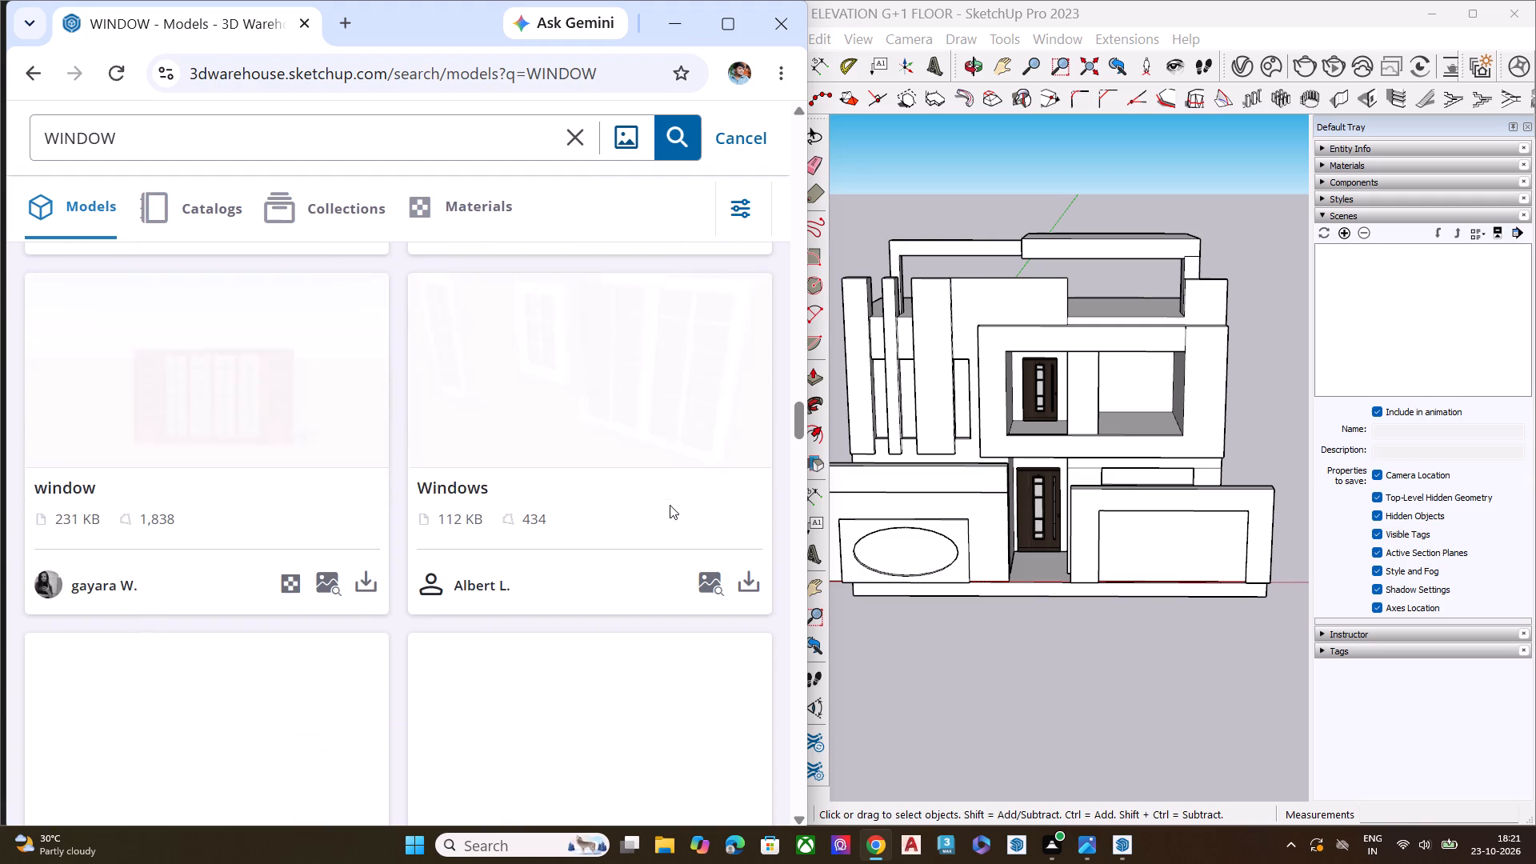
pyautogui.scroll(-8, 670, 505)
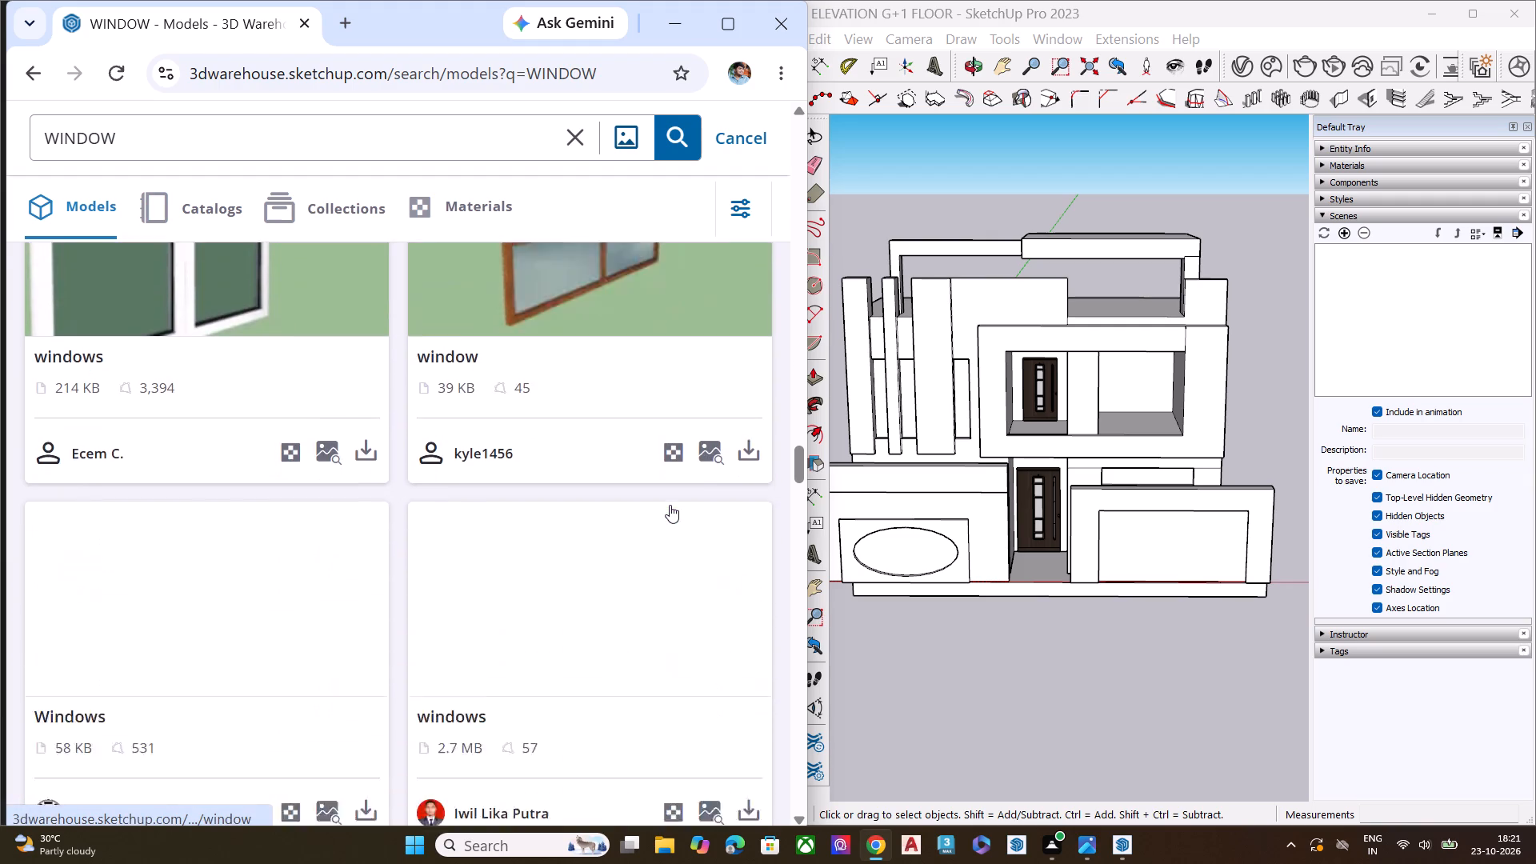
pyautogui.scroll(-3, 670, 505)
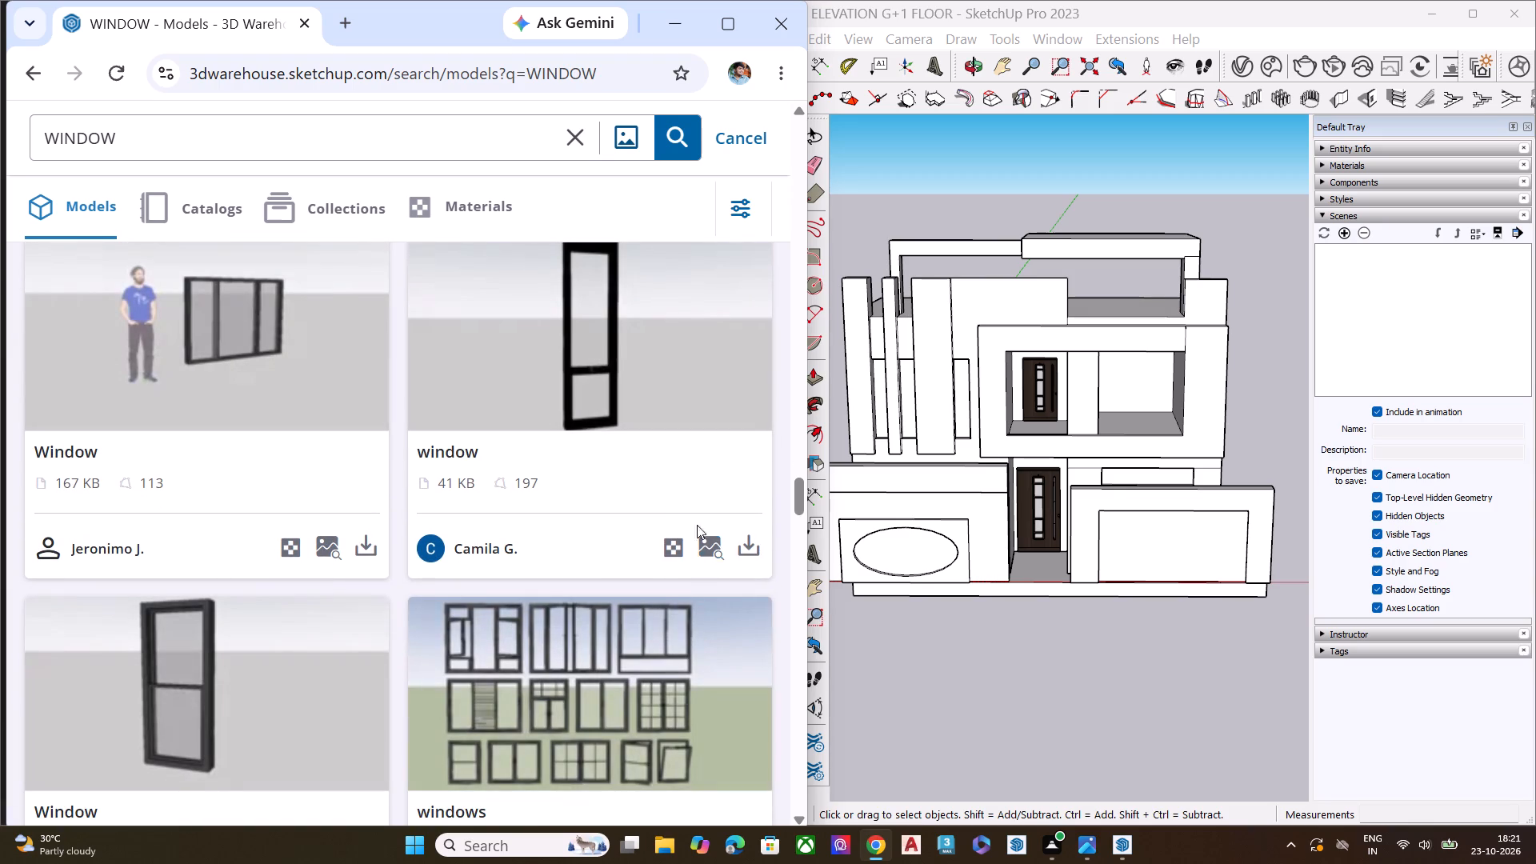
pyautogui.click(745, 549)
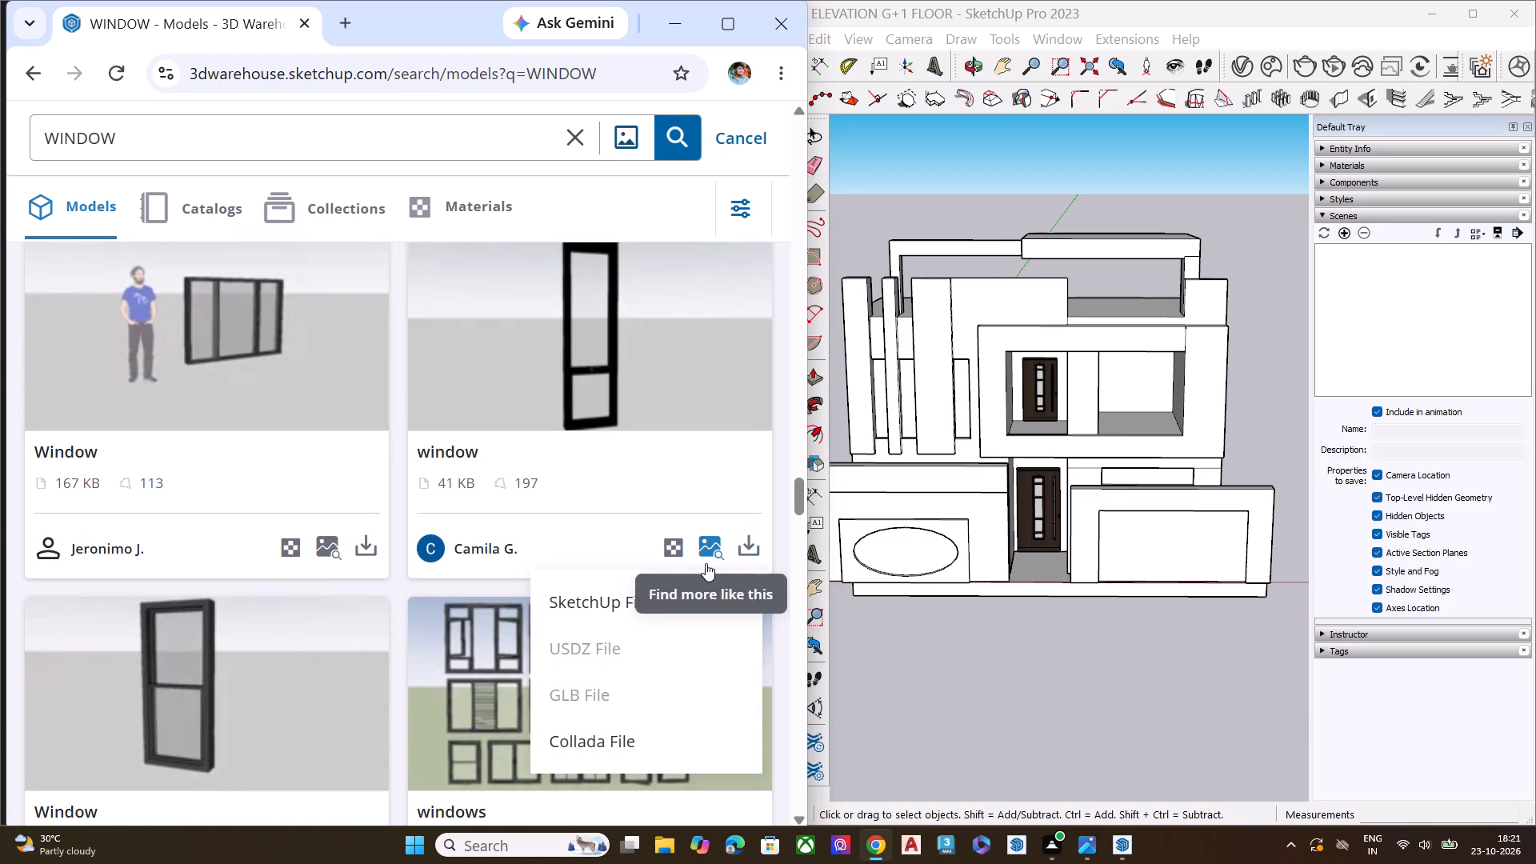
pyautogui.click(671, 606)
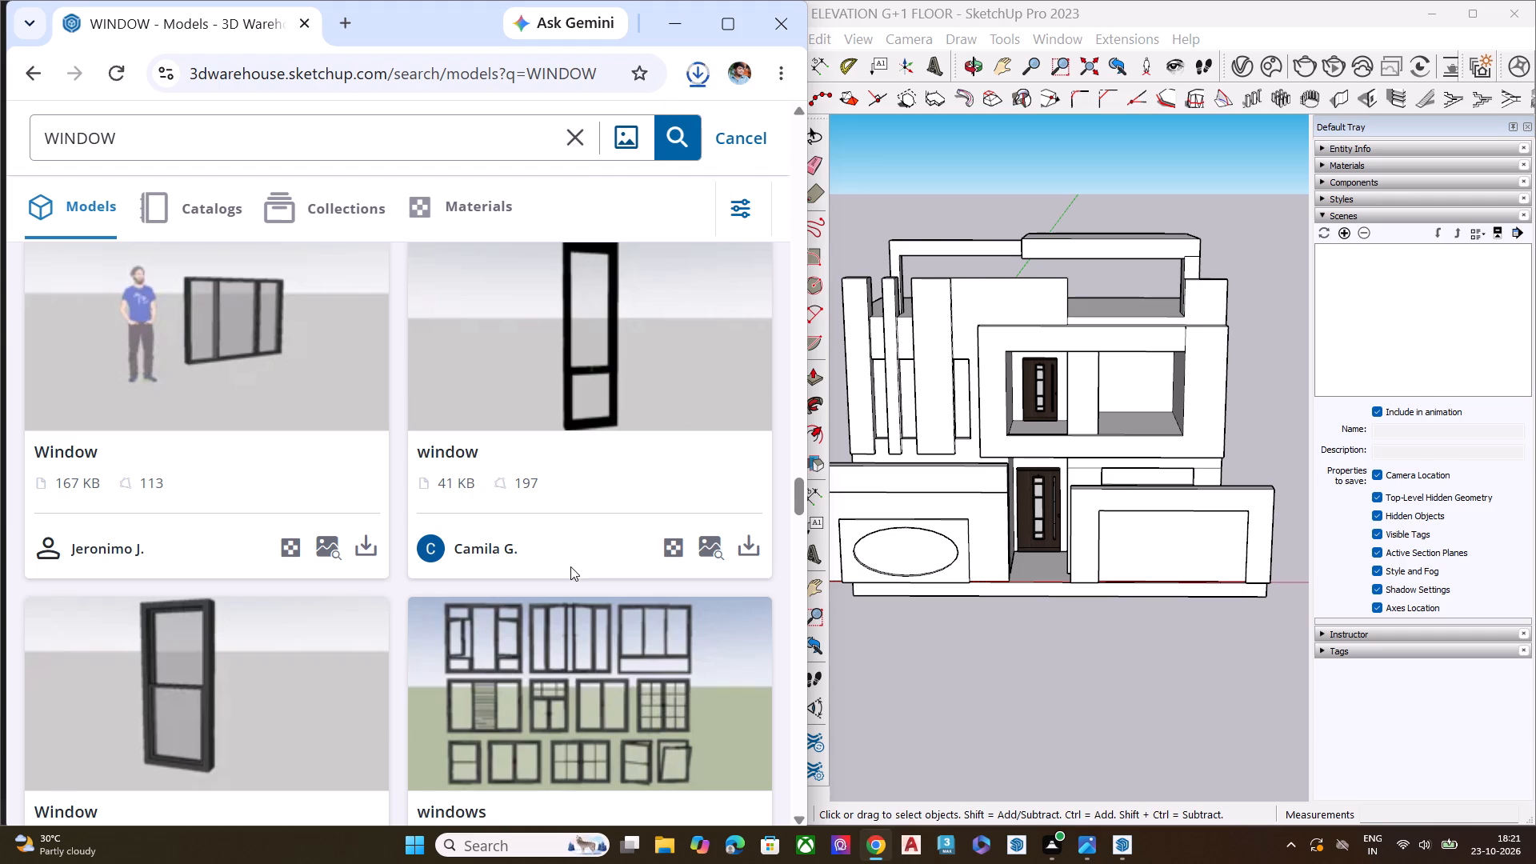
# Look through the remaining window results for other models that suit the elevation's openings.
pyautogui.scroll(-3, 570, 566)
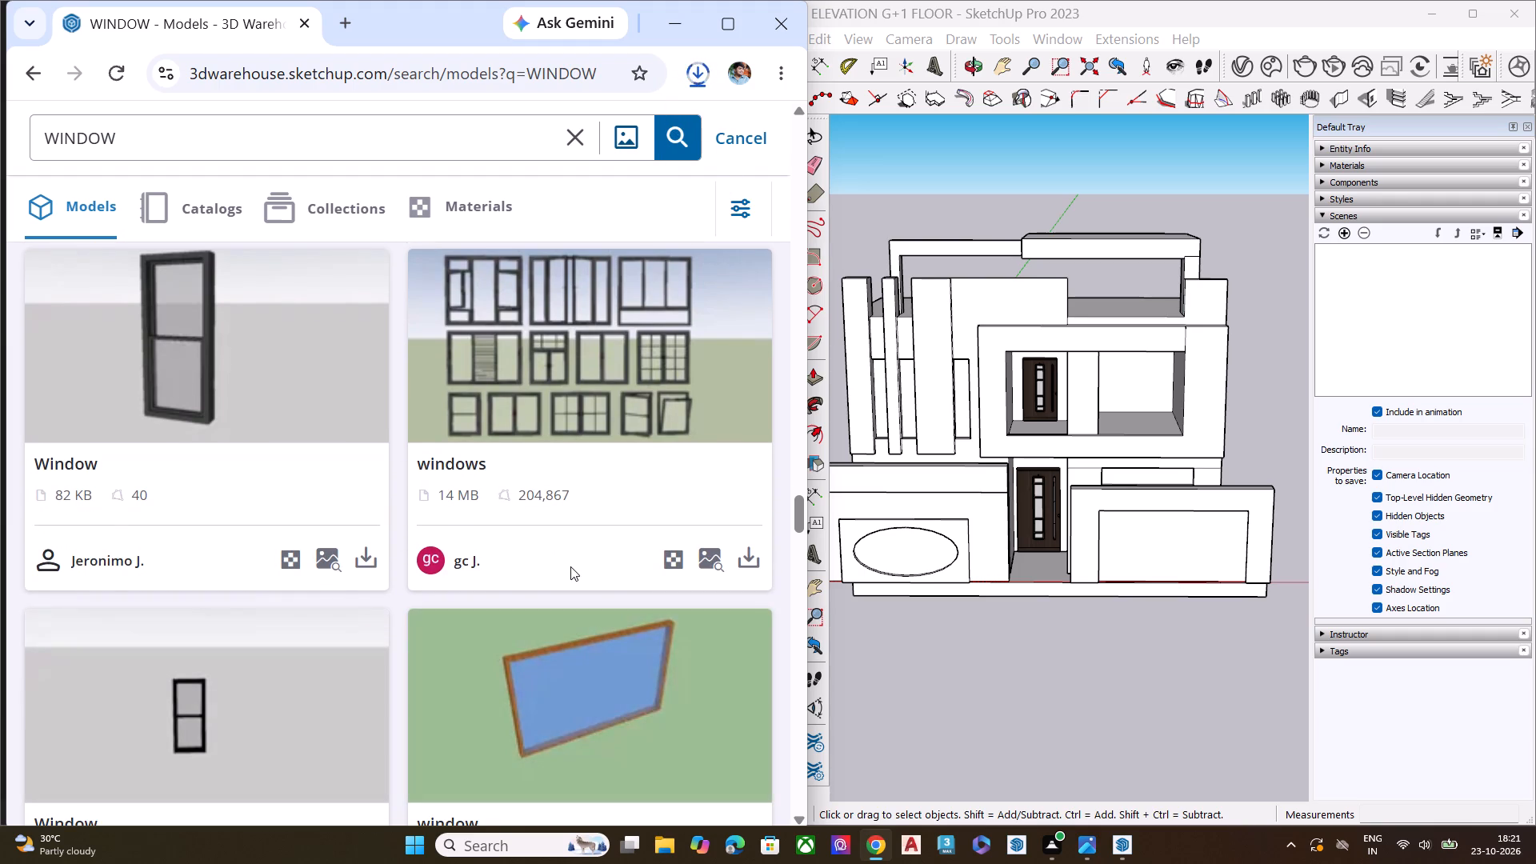
pyautogui.scroll(-4, 570, 566)
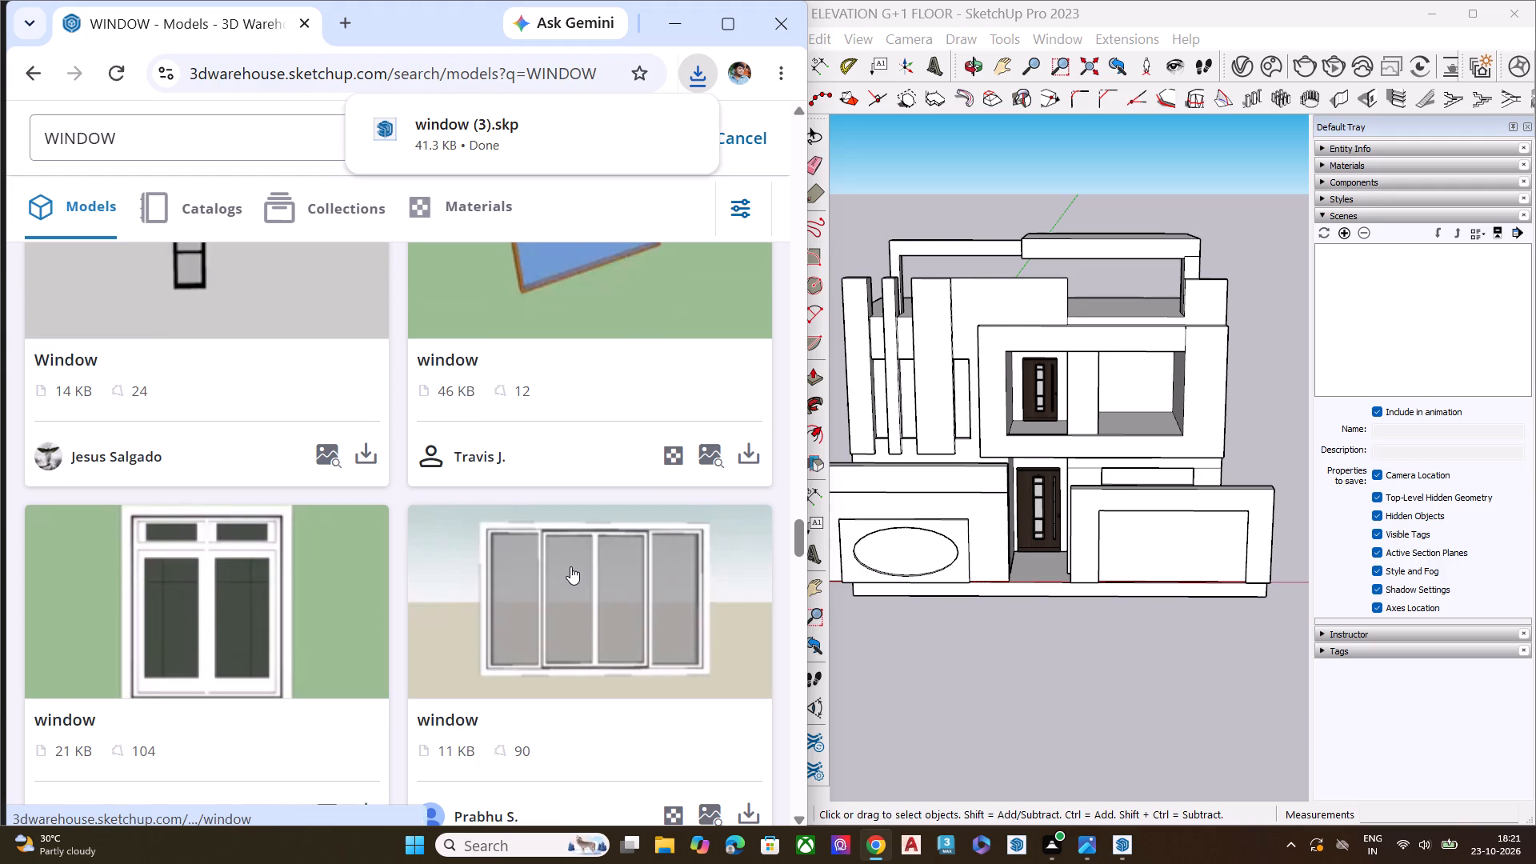
pyautogui.scroll(-4, 570, 566)
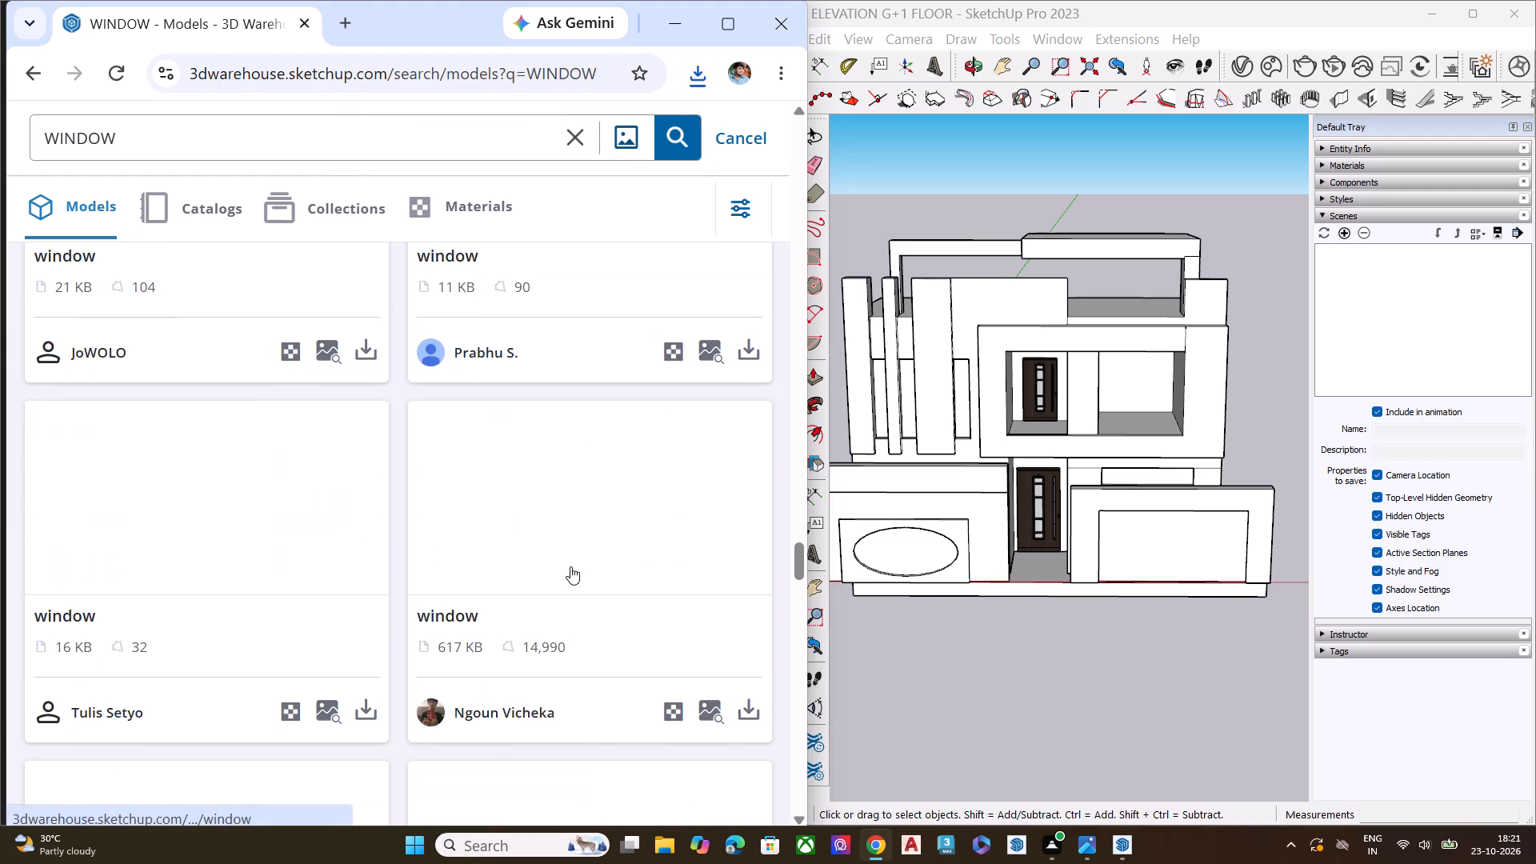
pyautogui.scroll(-3, 570, 566)
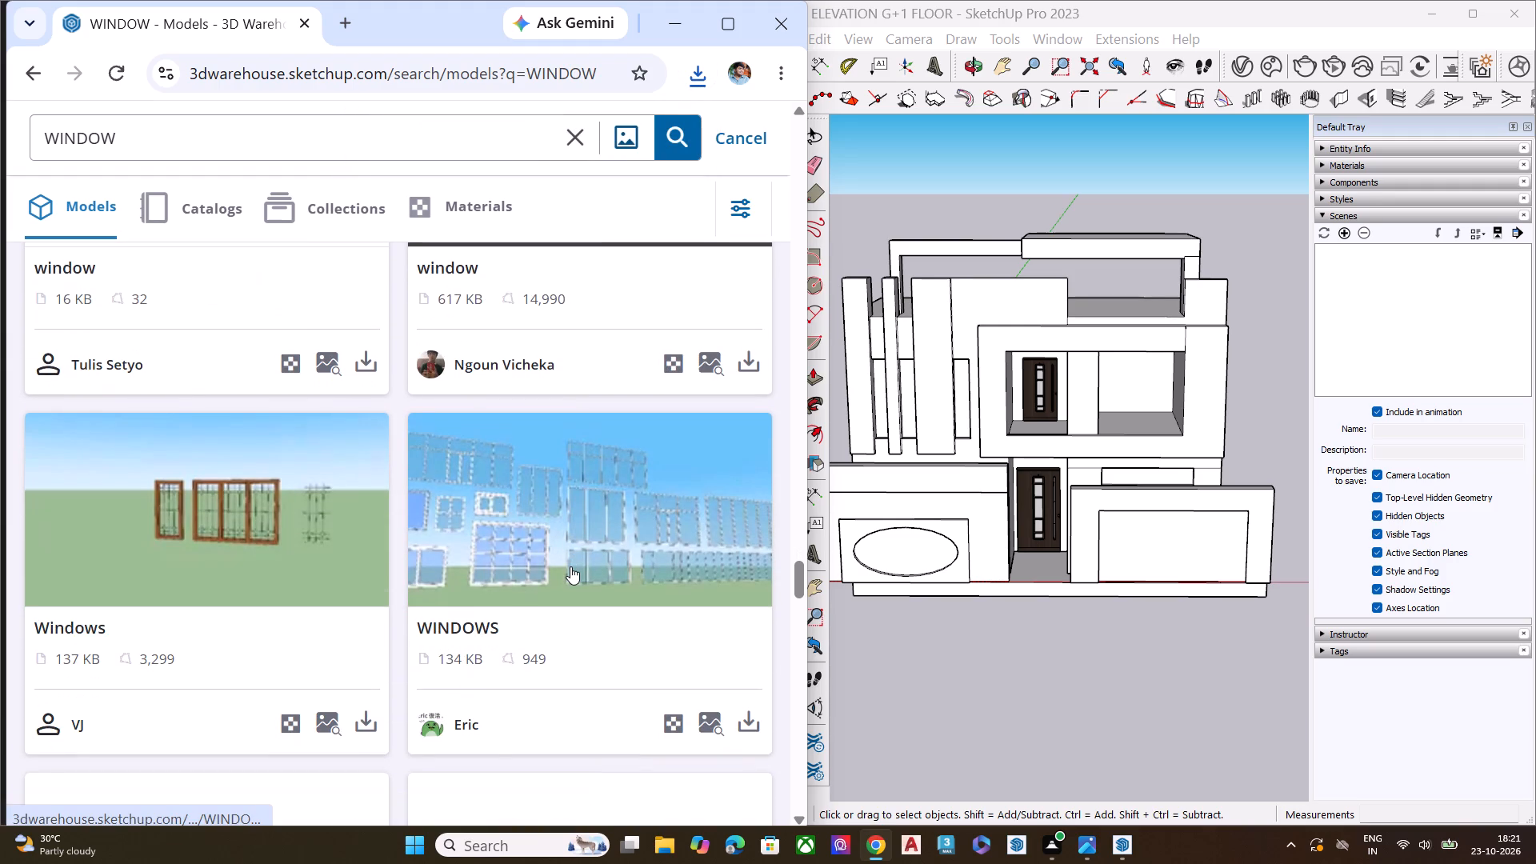
pyautogui.scroll(-4, 570, 566)
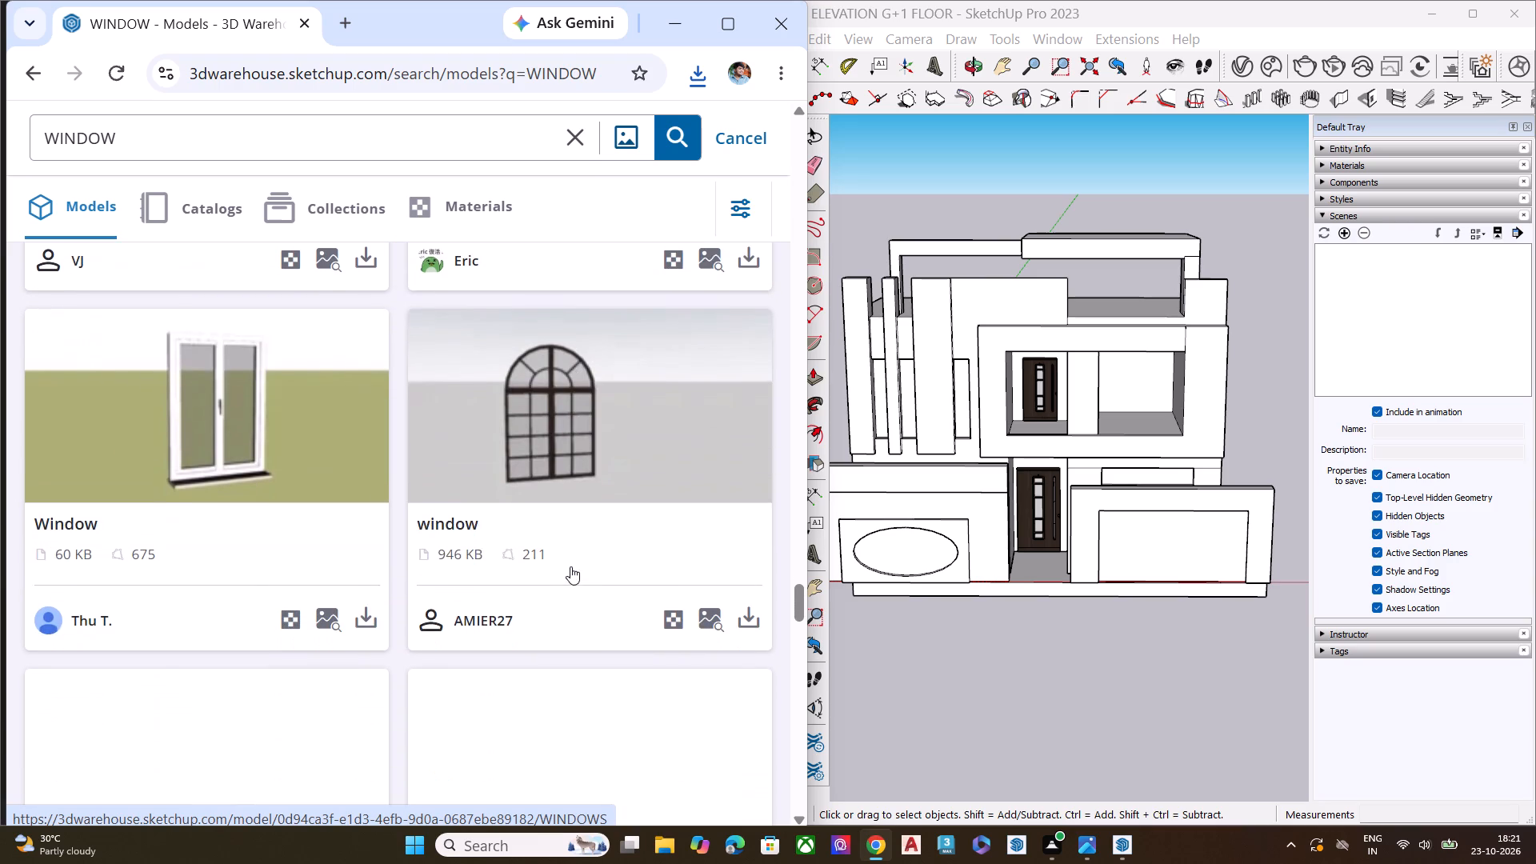
pyautogui.scroll(-12, 570, 566)
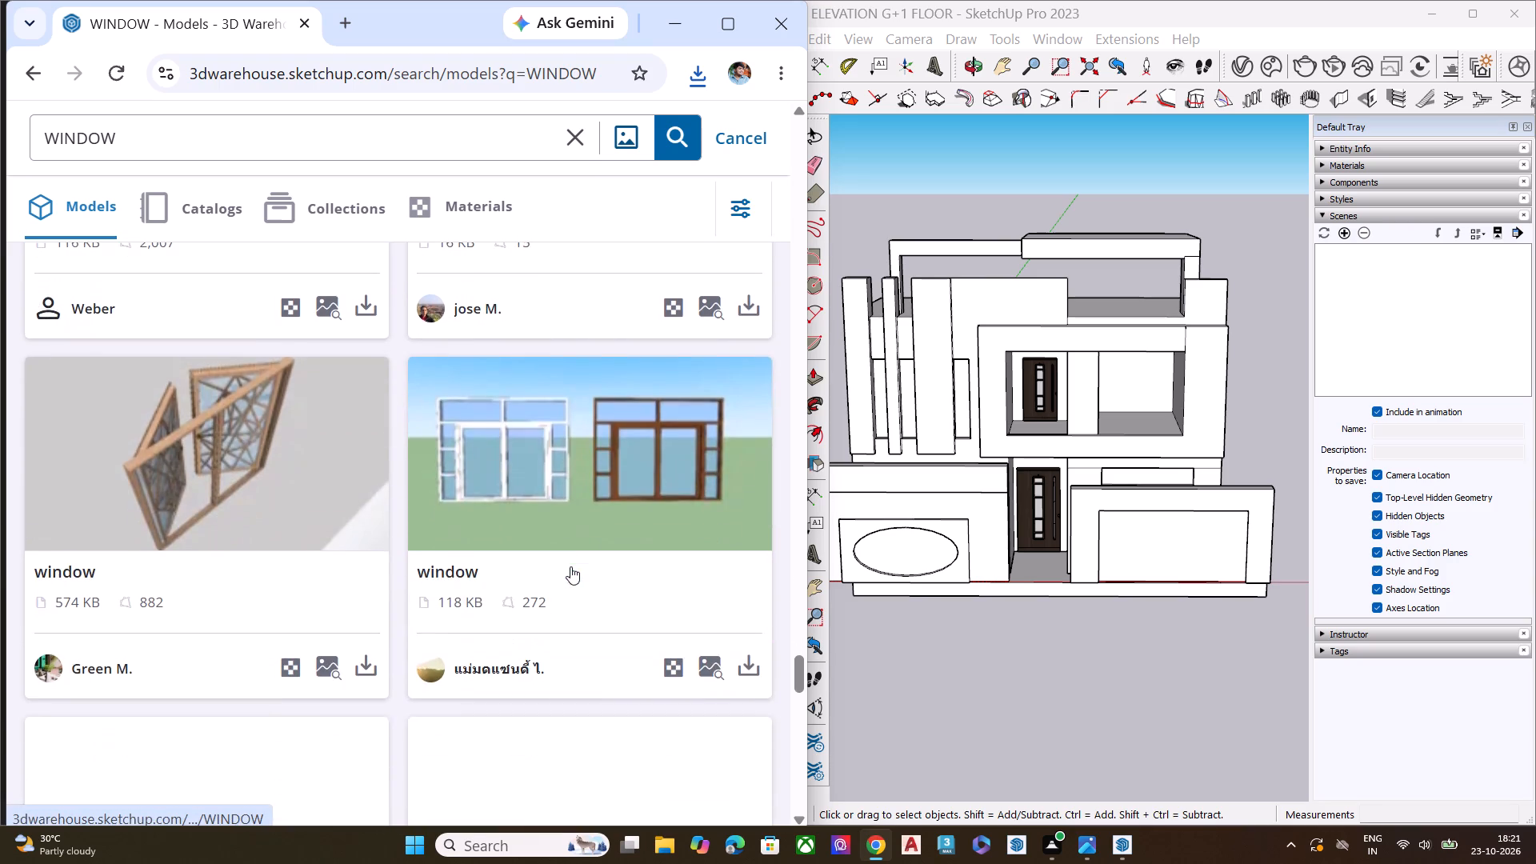
pyautogui.scroll(-9, 570, 566)
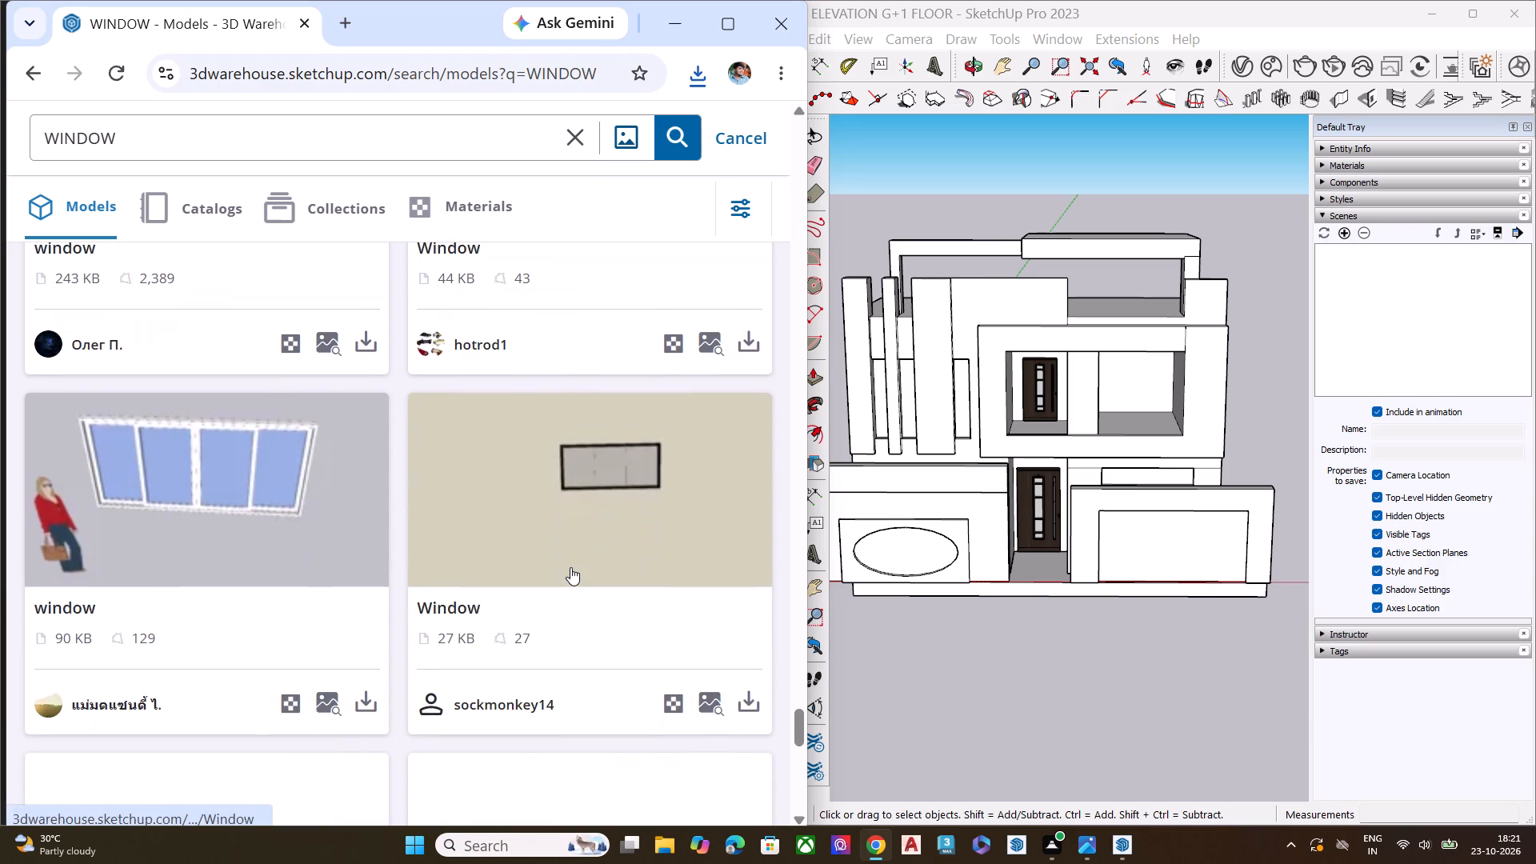
pyautogui.scroll(-3, 570, 567)
pyautogui.write('B')
pyautogui.press('space')
pyautogui.scroll(3, 437, 381)
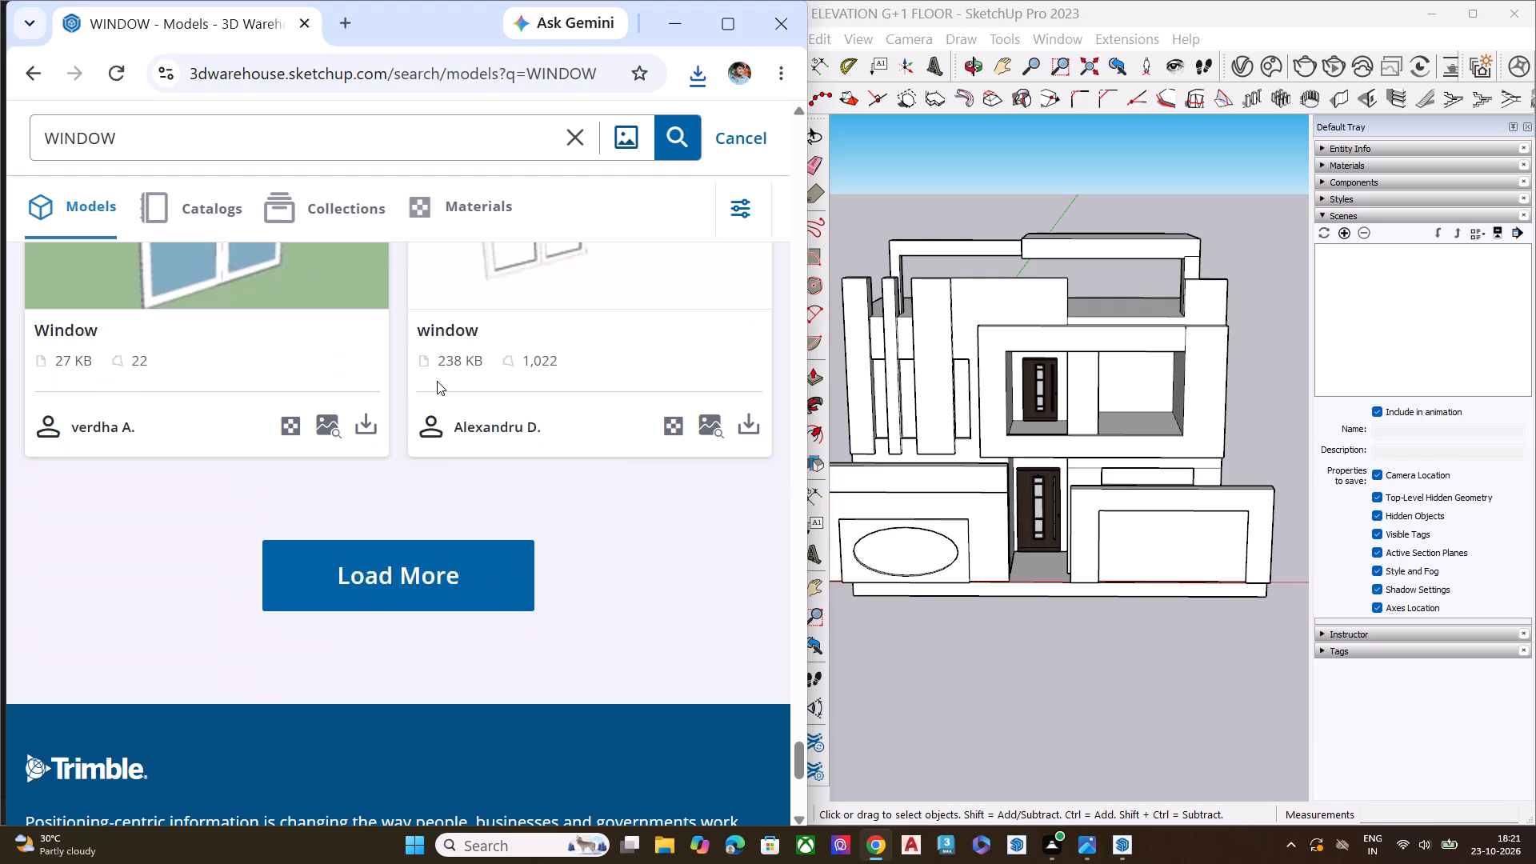
# Load more results, find the black-framed window with a grid of panes (271 KB), and download it as a SketchUp file.
pyautogui.click(452, 552)
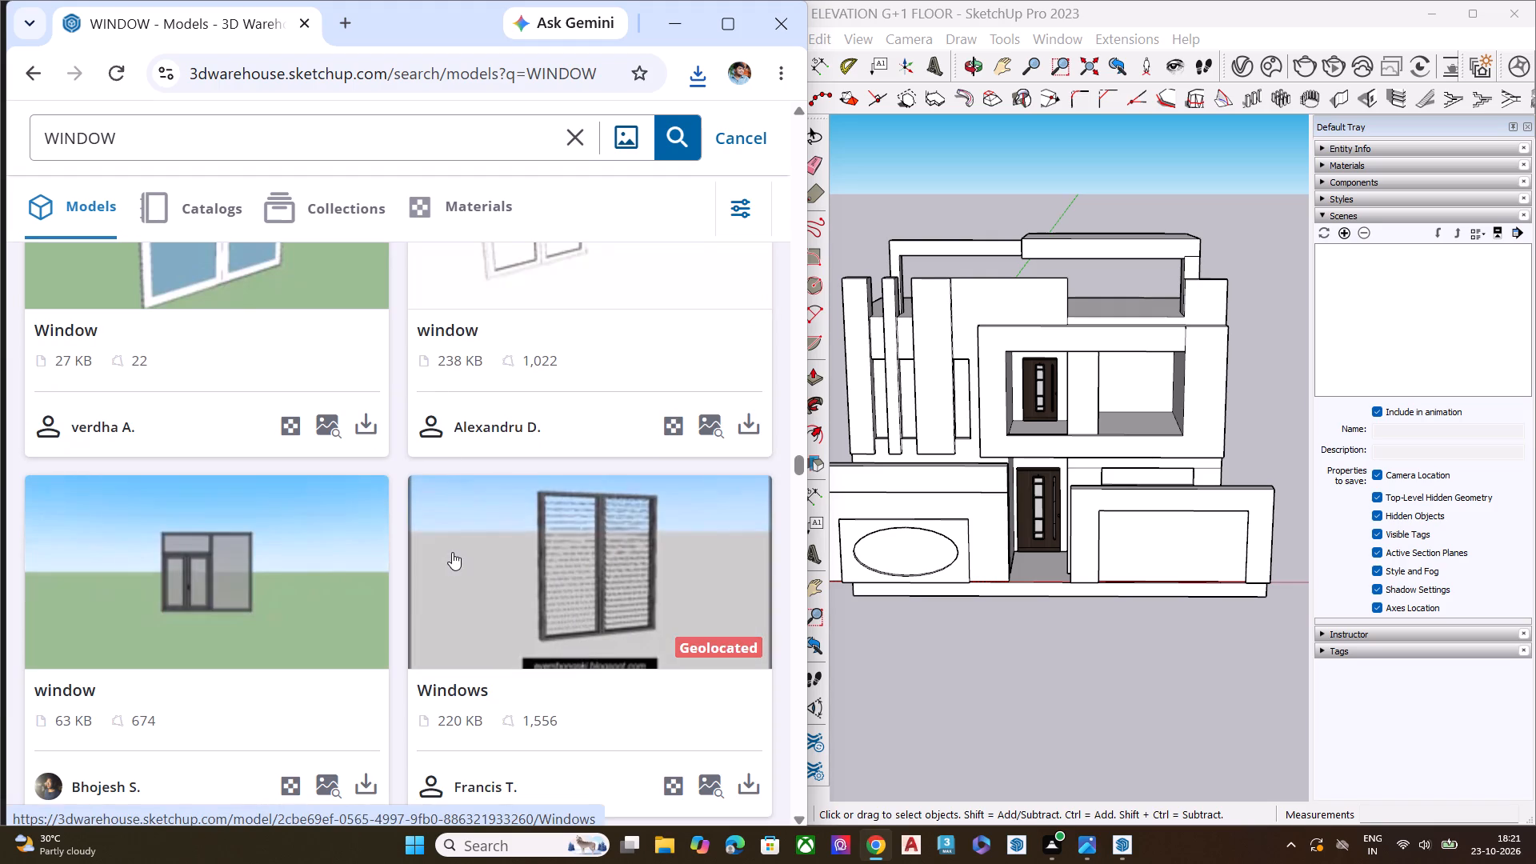
pyautogui.scroll(-7, 452, 552)
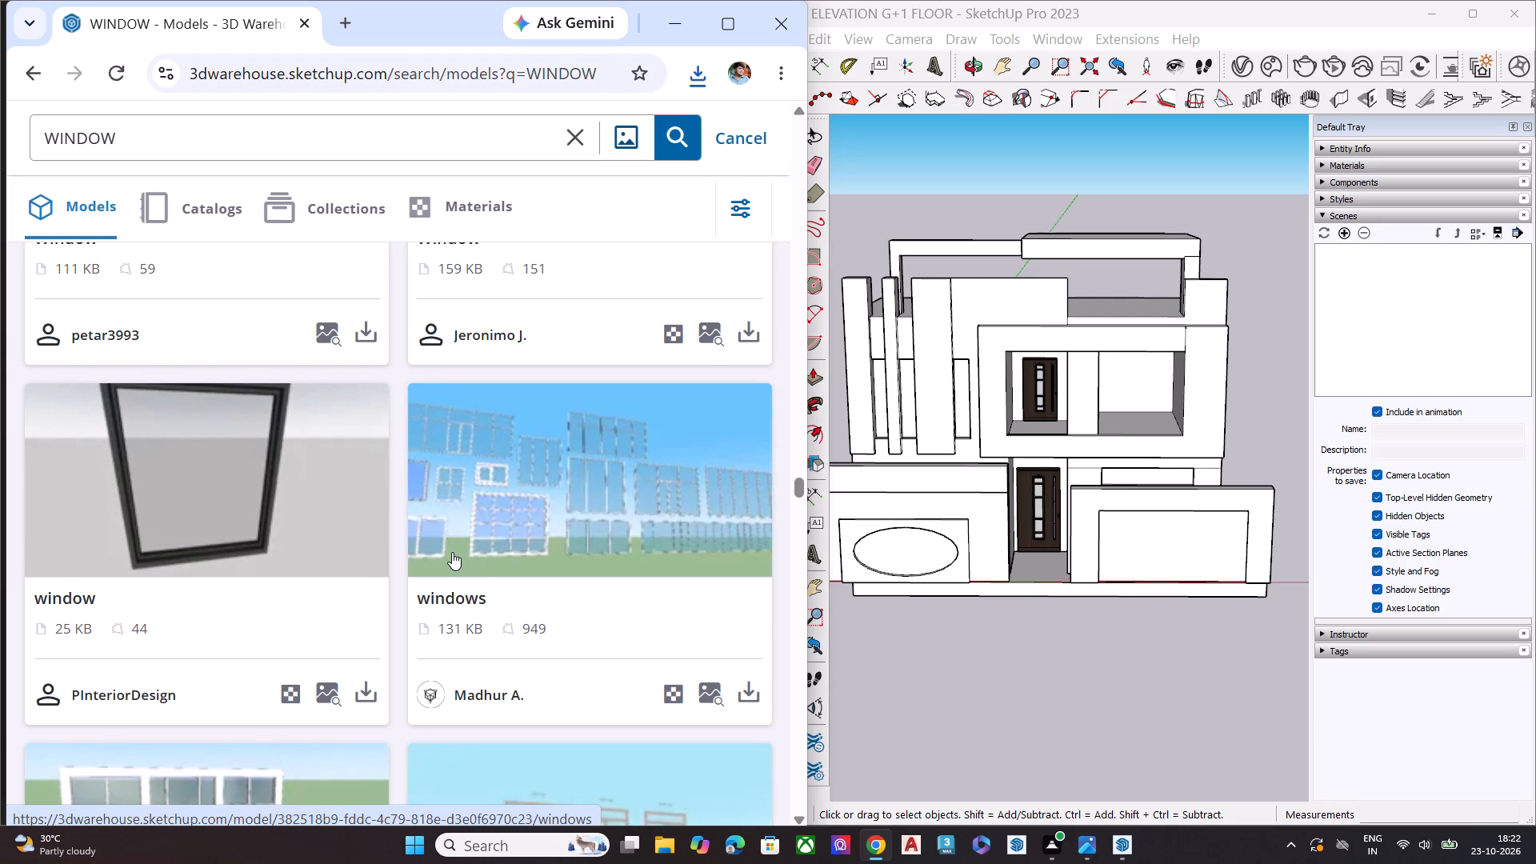
pyautogui.scroll(-4, 526, 514)
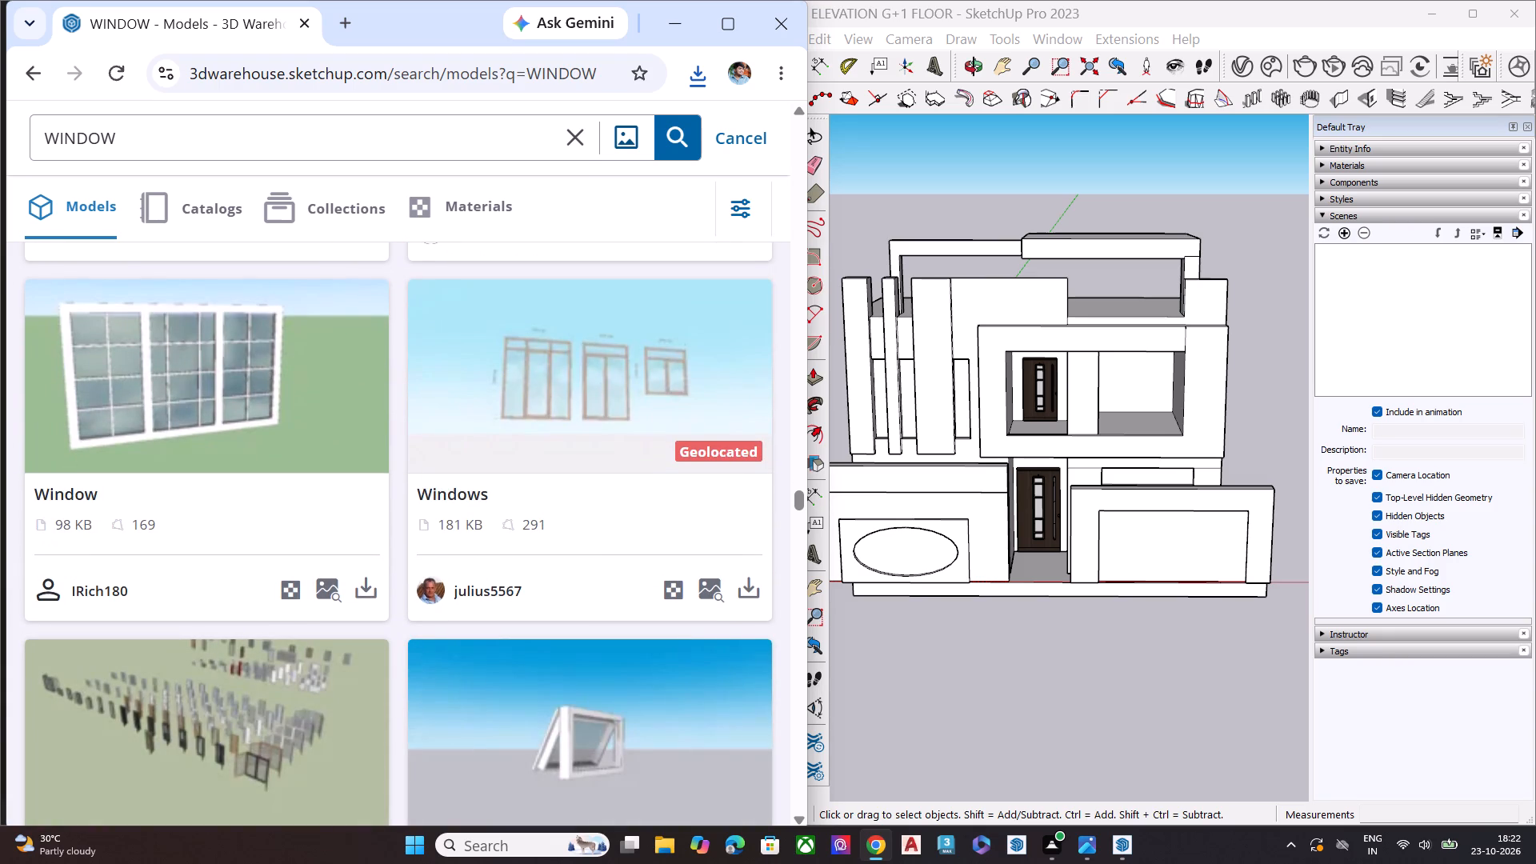
pyautogui.scroll(-4, 537, 533)
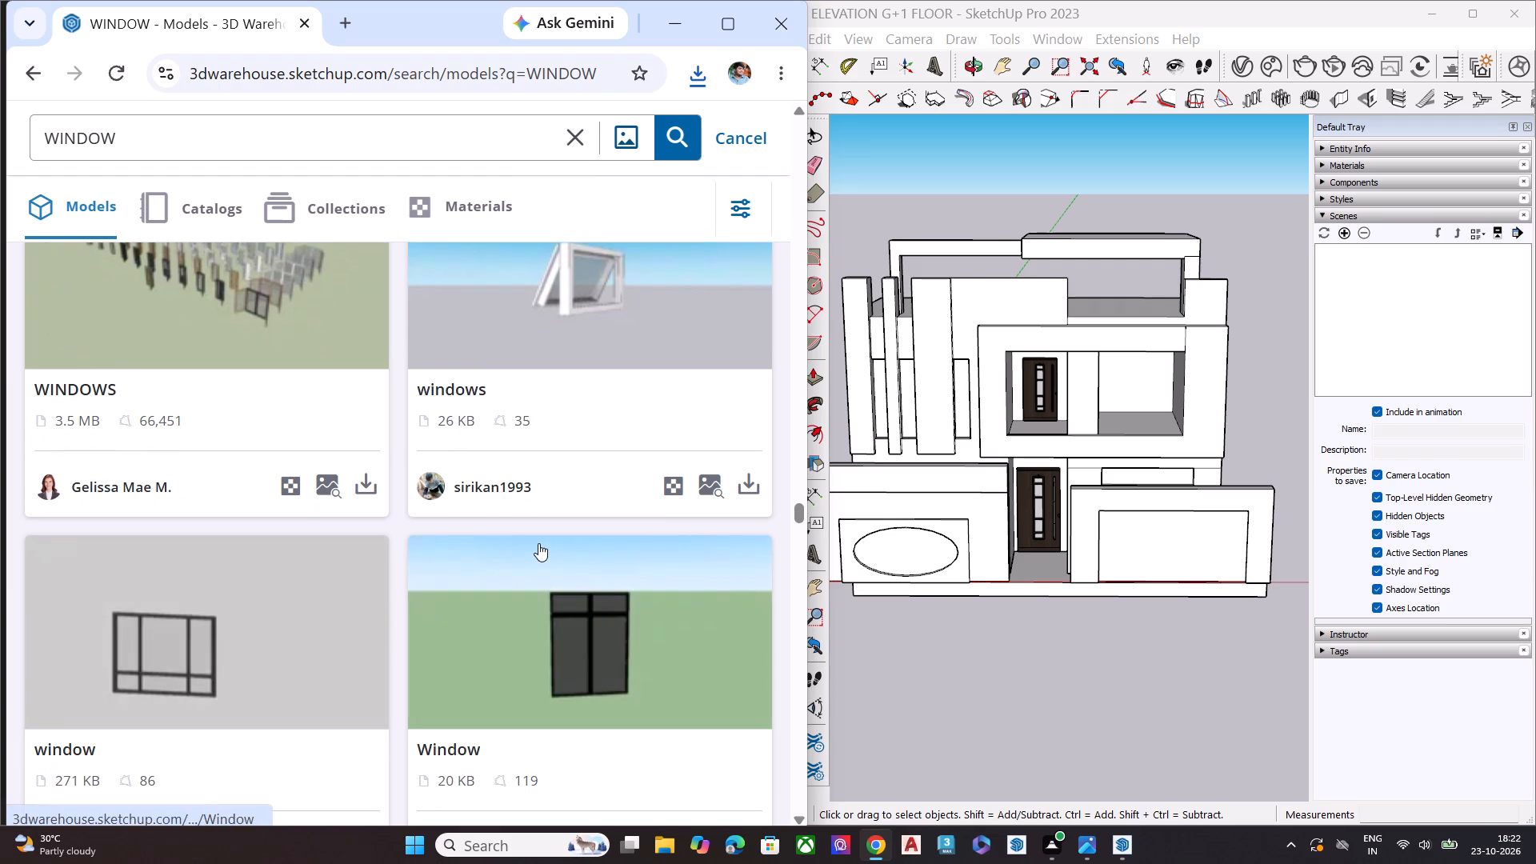
pyautogui.scroll(-2, 537, 543)
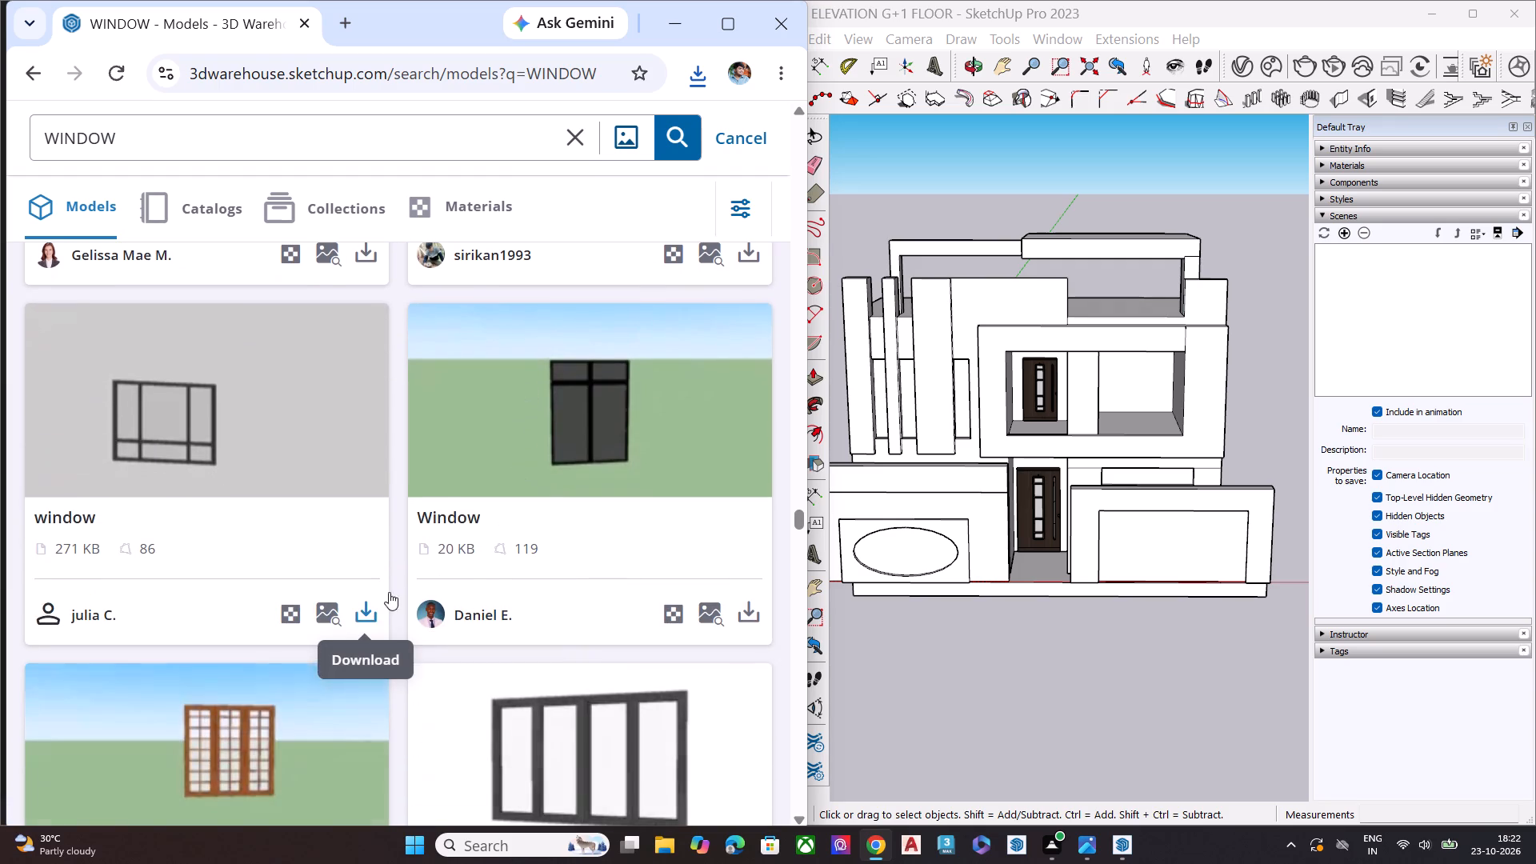
pyautogui.click(366, 618)
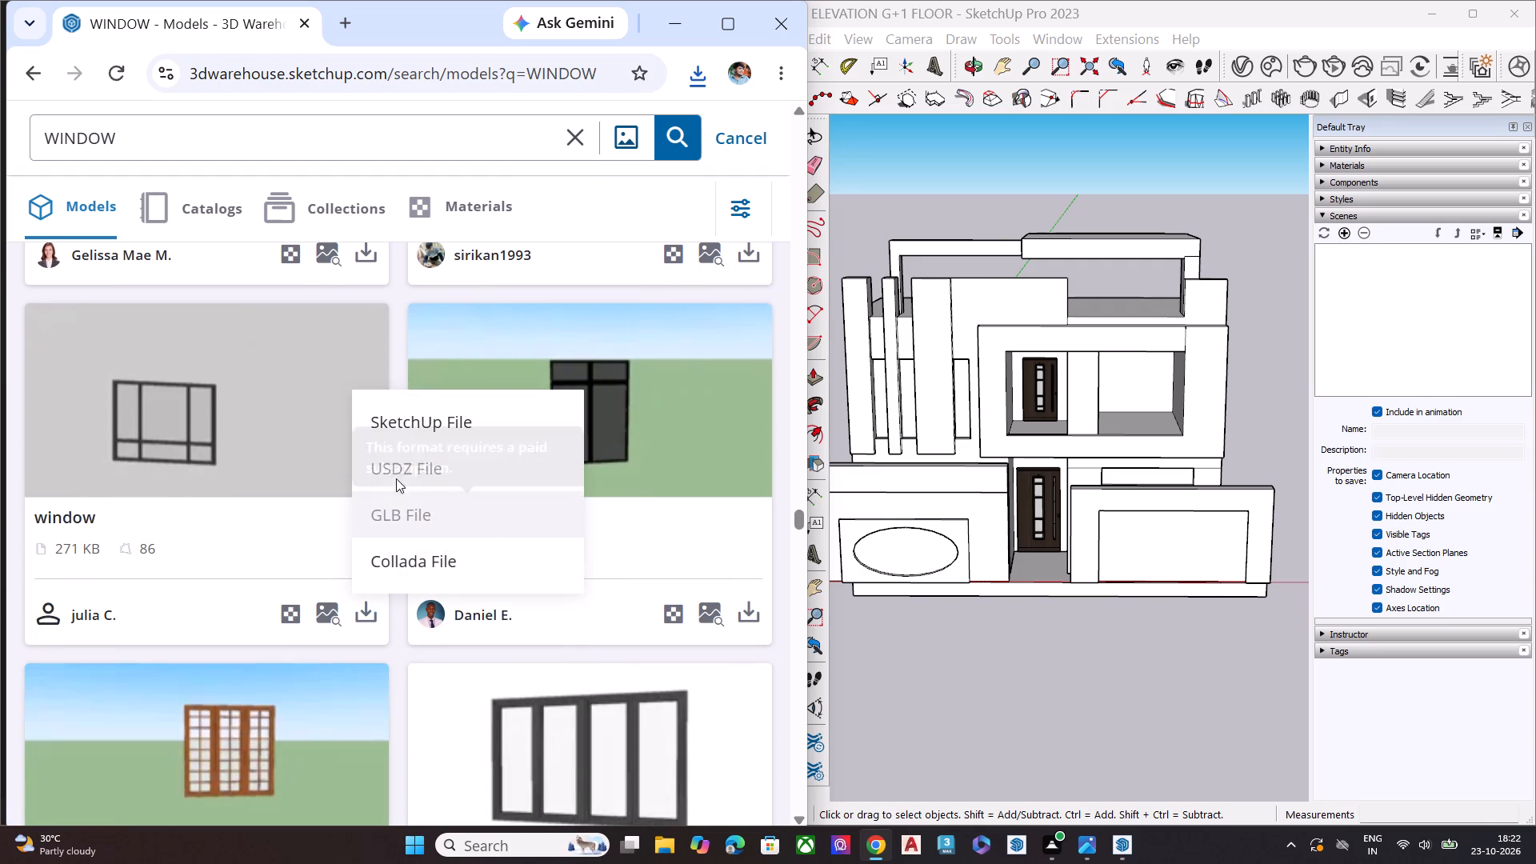
pyautogui.click(397, 431)
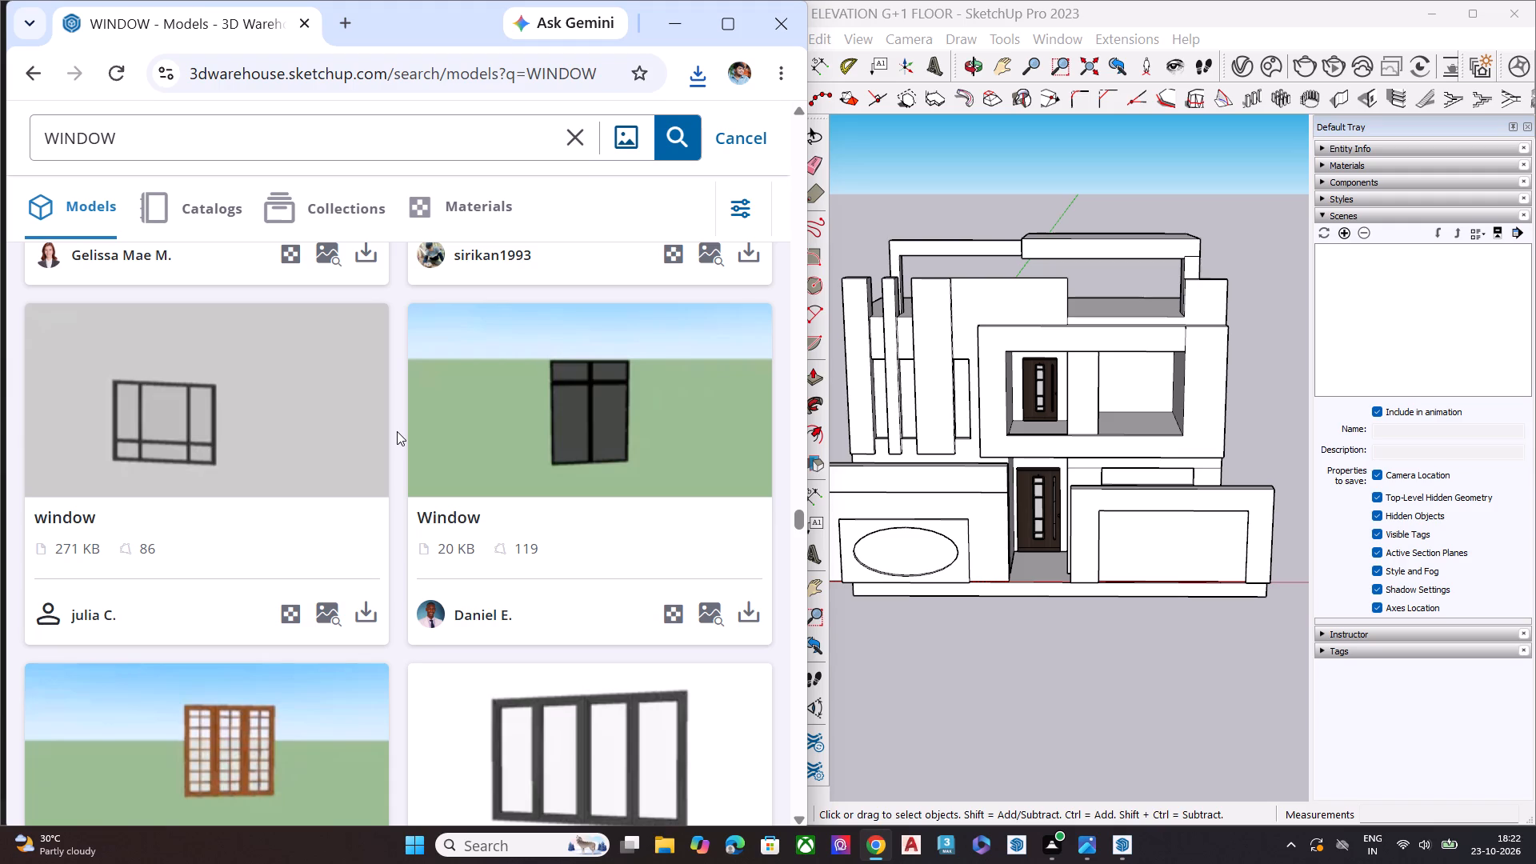
# Look through the further window results, loading another batch, for more models that suit the elevation's openings.
pyautogui.scroll(-8, 437, 450)
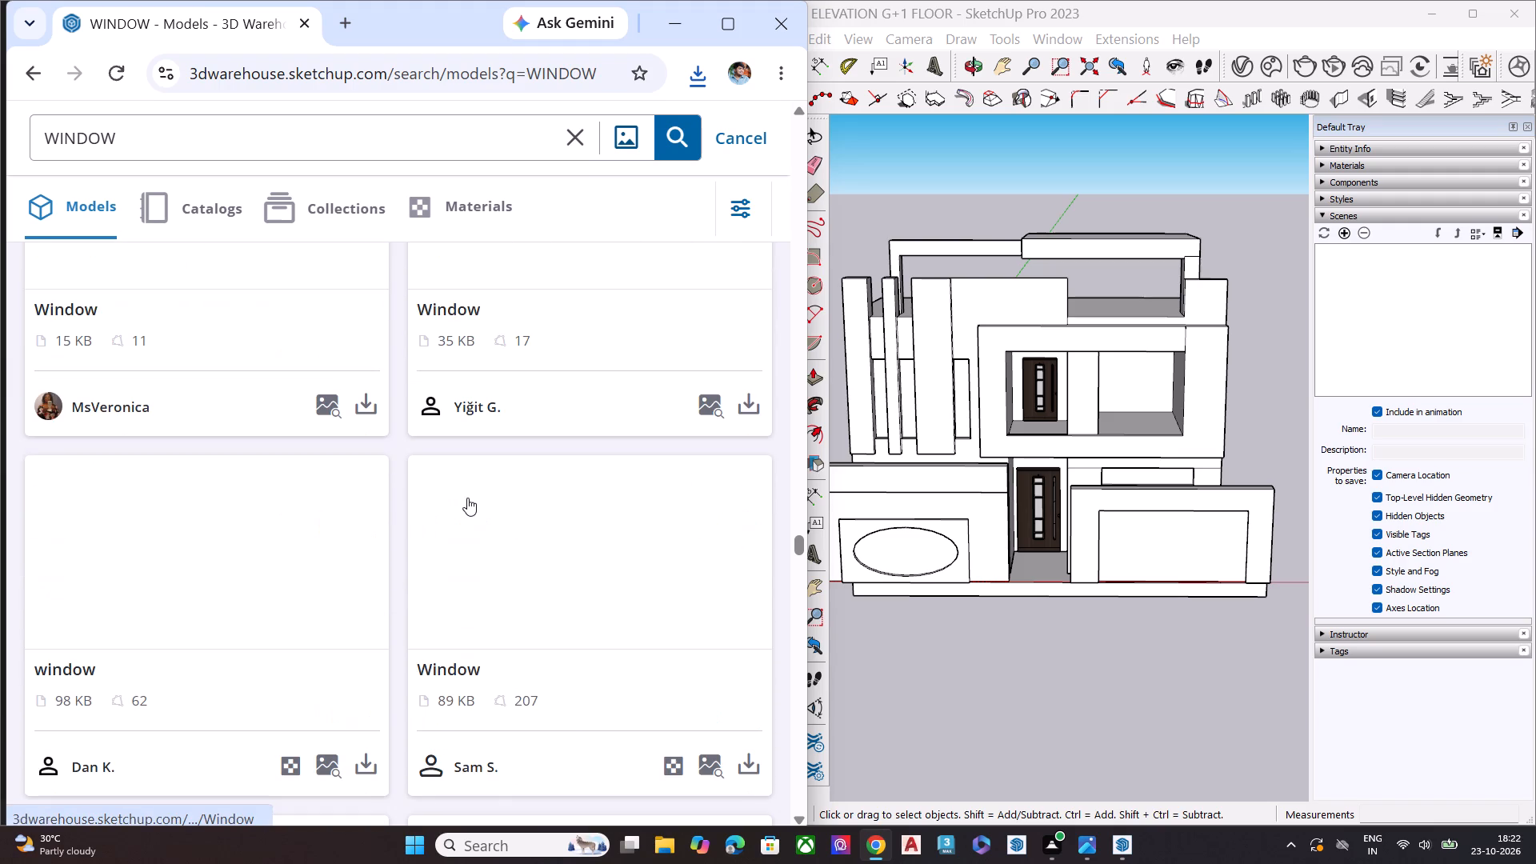
pyautogui.scroll(-2, 467, 498)
pyautogui.scroll(1, 467, 498)
pyautogui.scroll(-4, 467, 498)
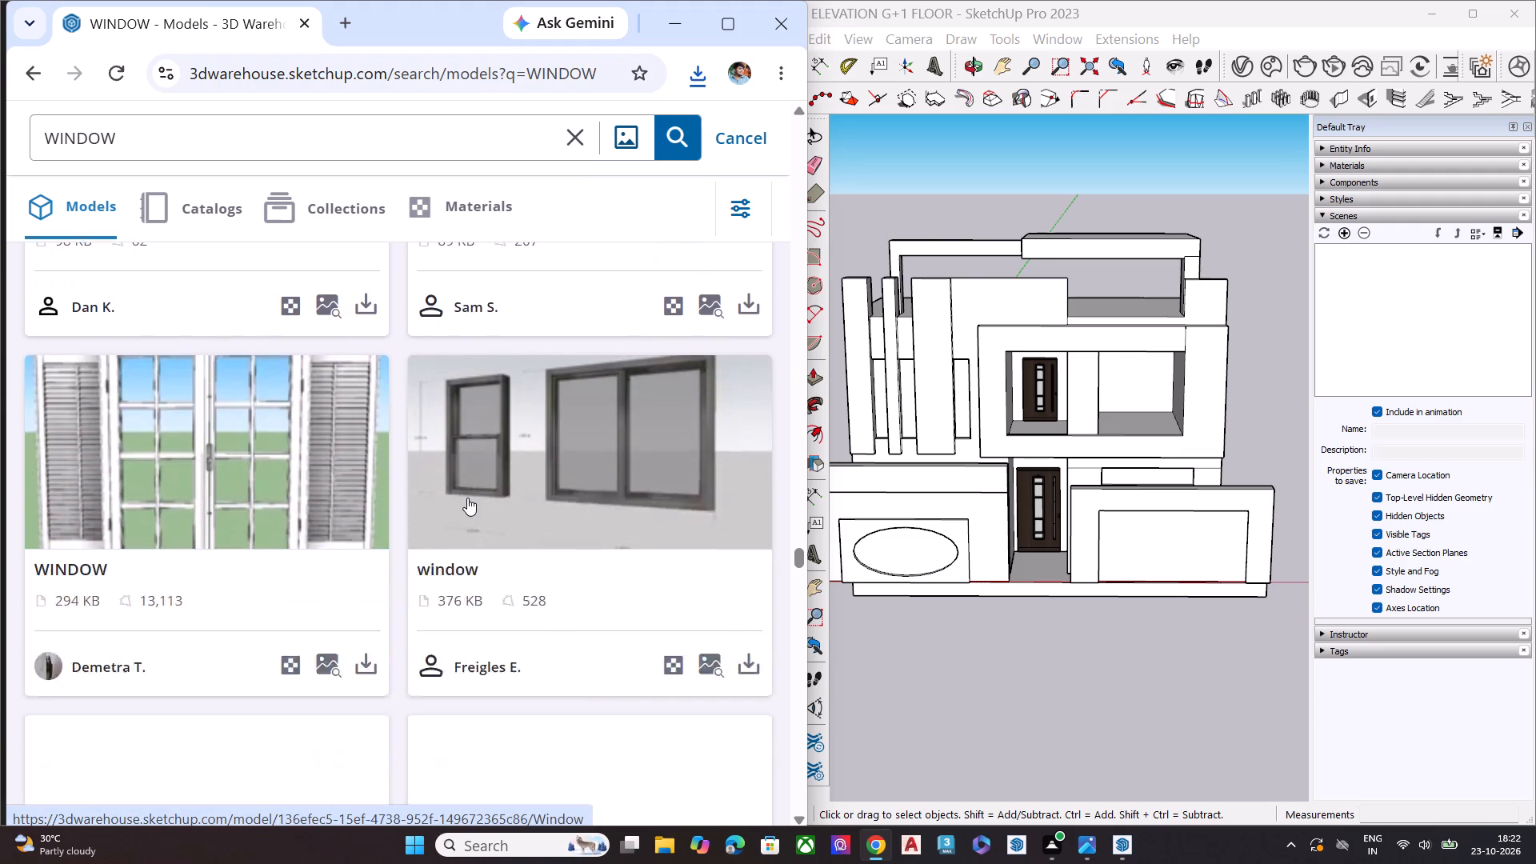
pyautogui.scroll(-5, 467, 498)
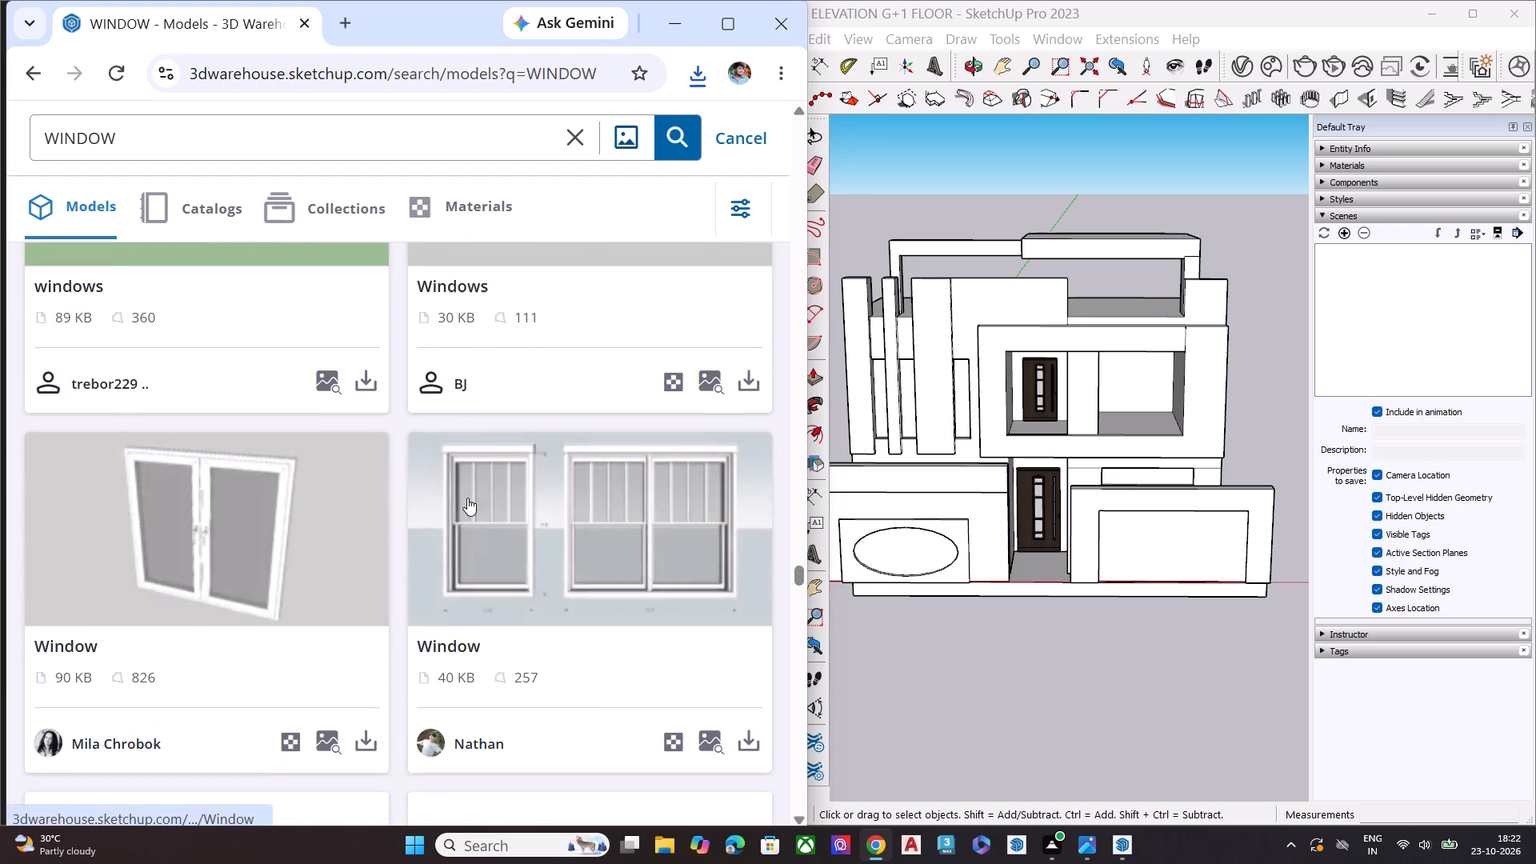
pyautogui.scroll(-1, 467, 498)
pyautogui.scroll(4, 467, 498)
pyautogui.scroll(-8, 467, 498)
pyautogui.scroll(2, 467, 498)
pyautogui.scroll(-8, 467, 498)
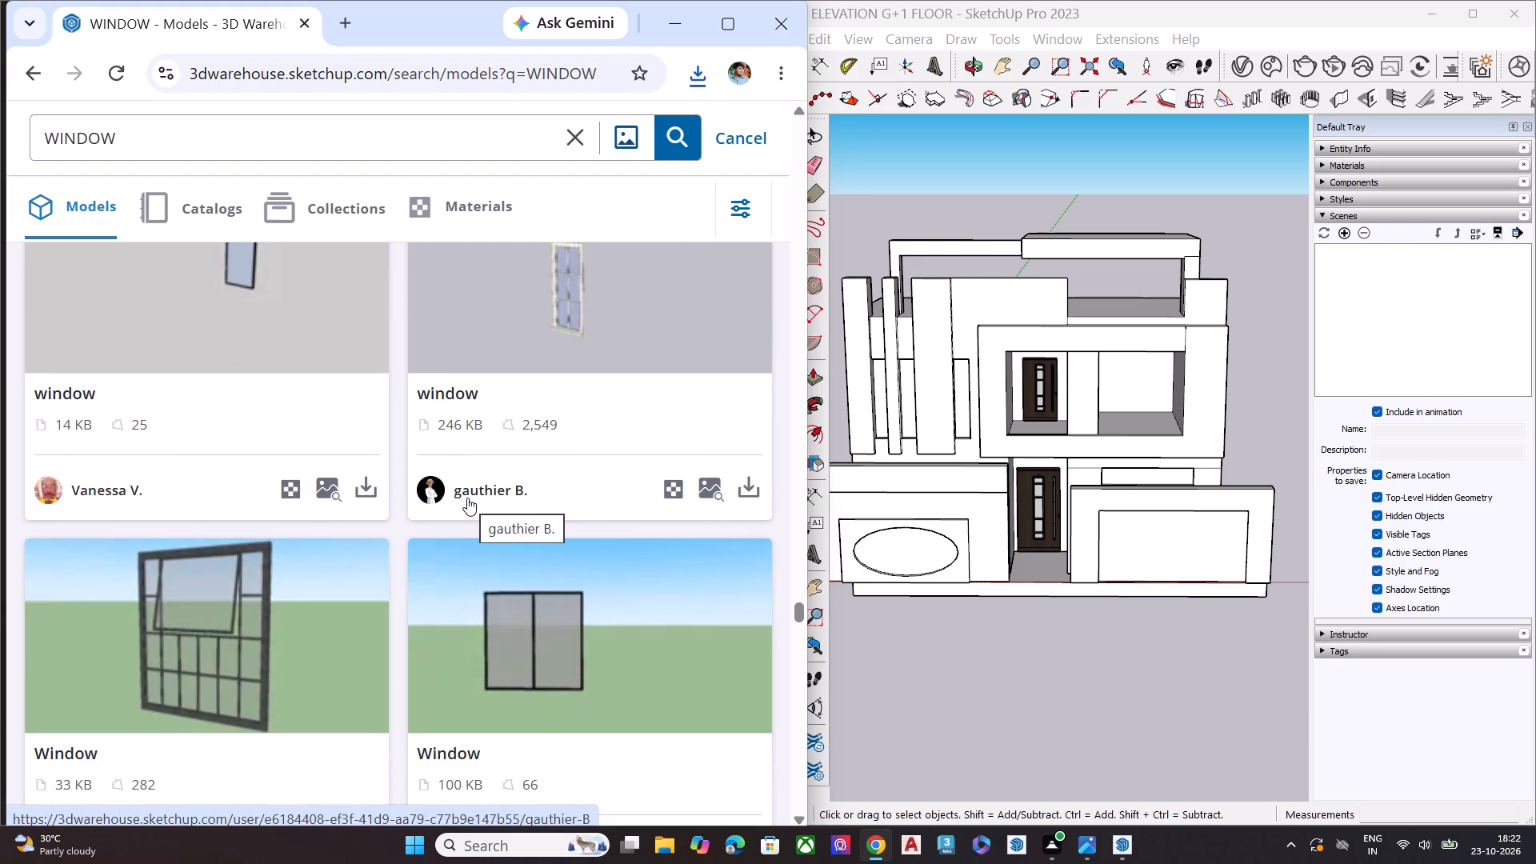
pyautogui.scroll(-2, 467, 498)
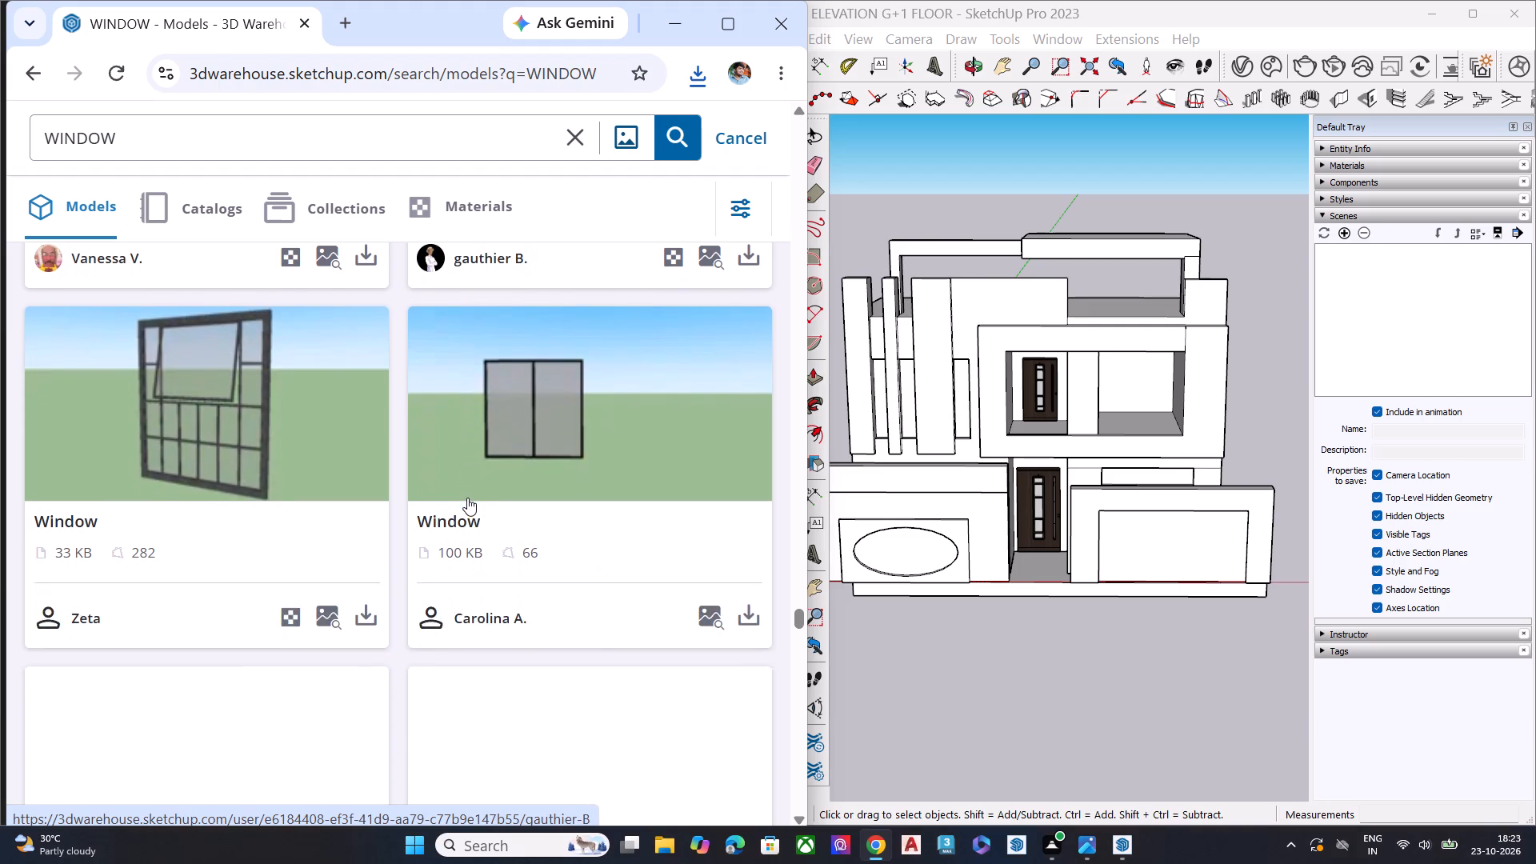
pyautogui.scroll(-5, 467, 498)
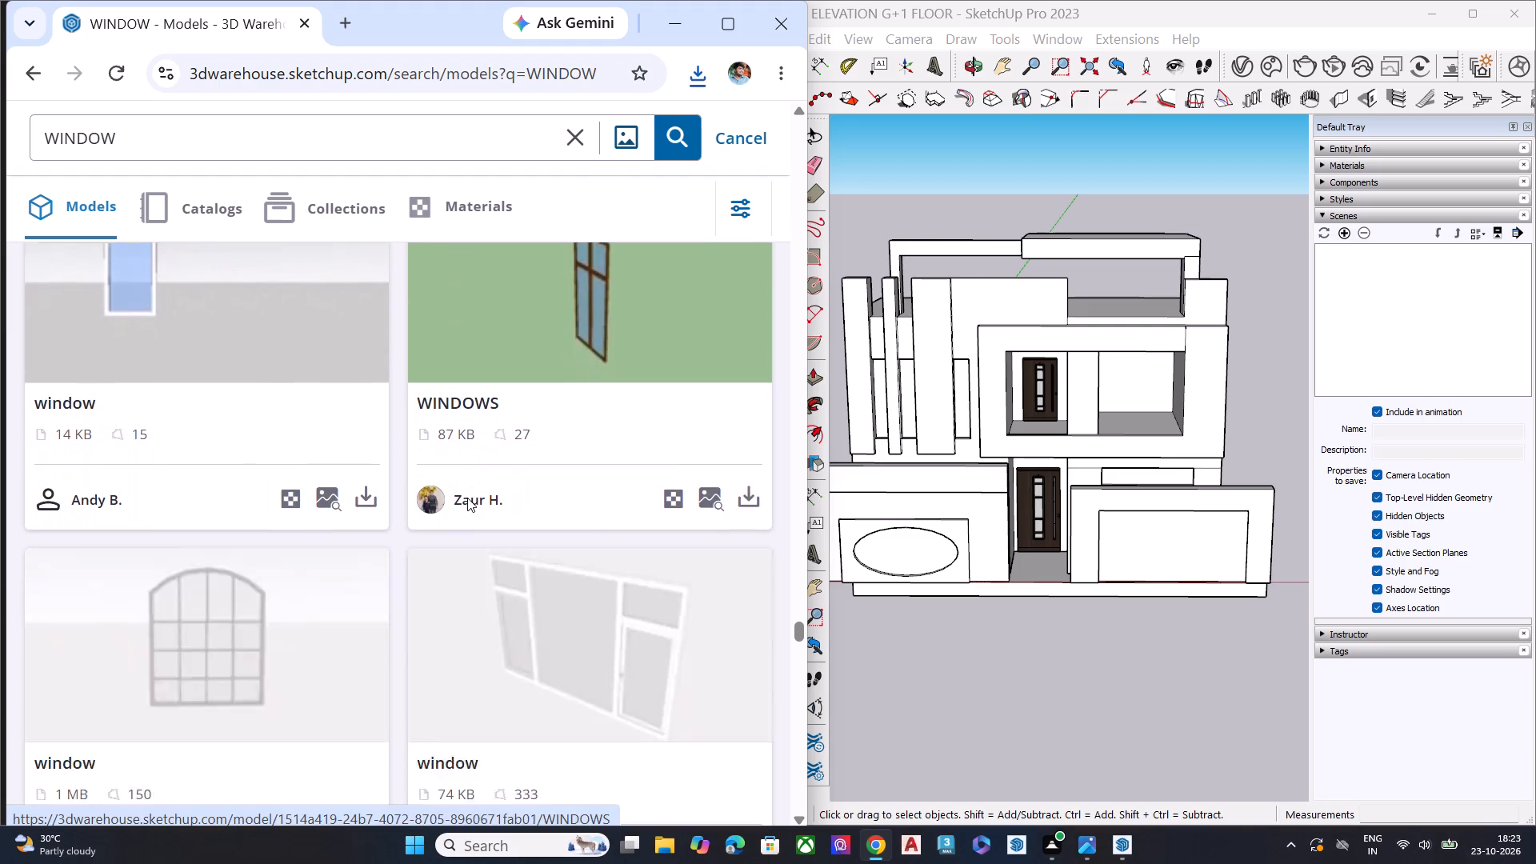
pyautogui.scroll(-1, 467, 498)
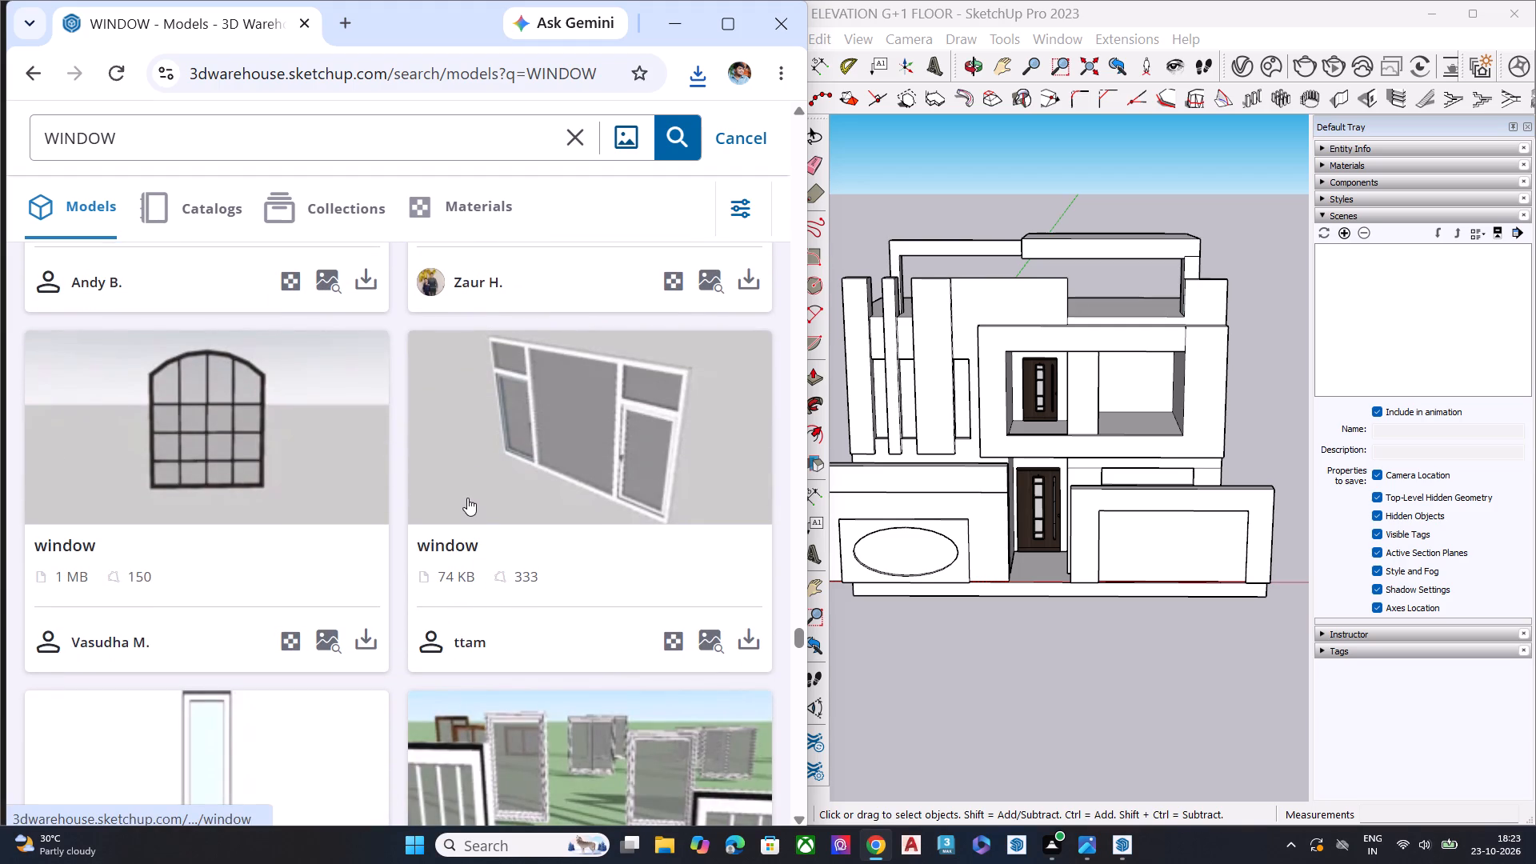
pyautogui.scroll(-5, 467, 498)
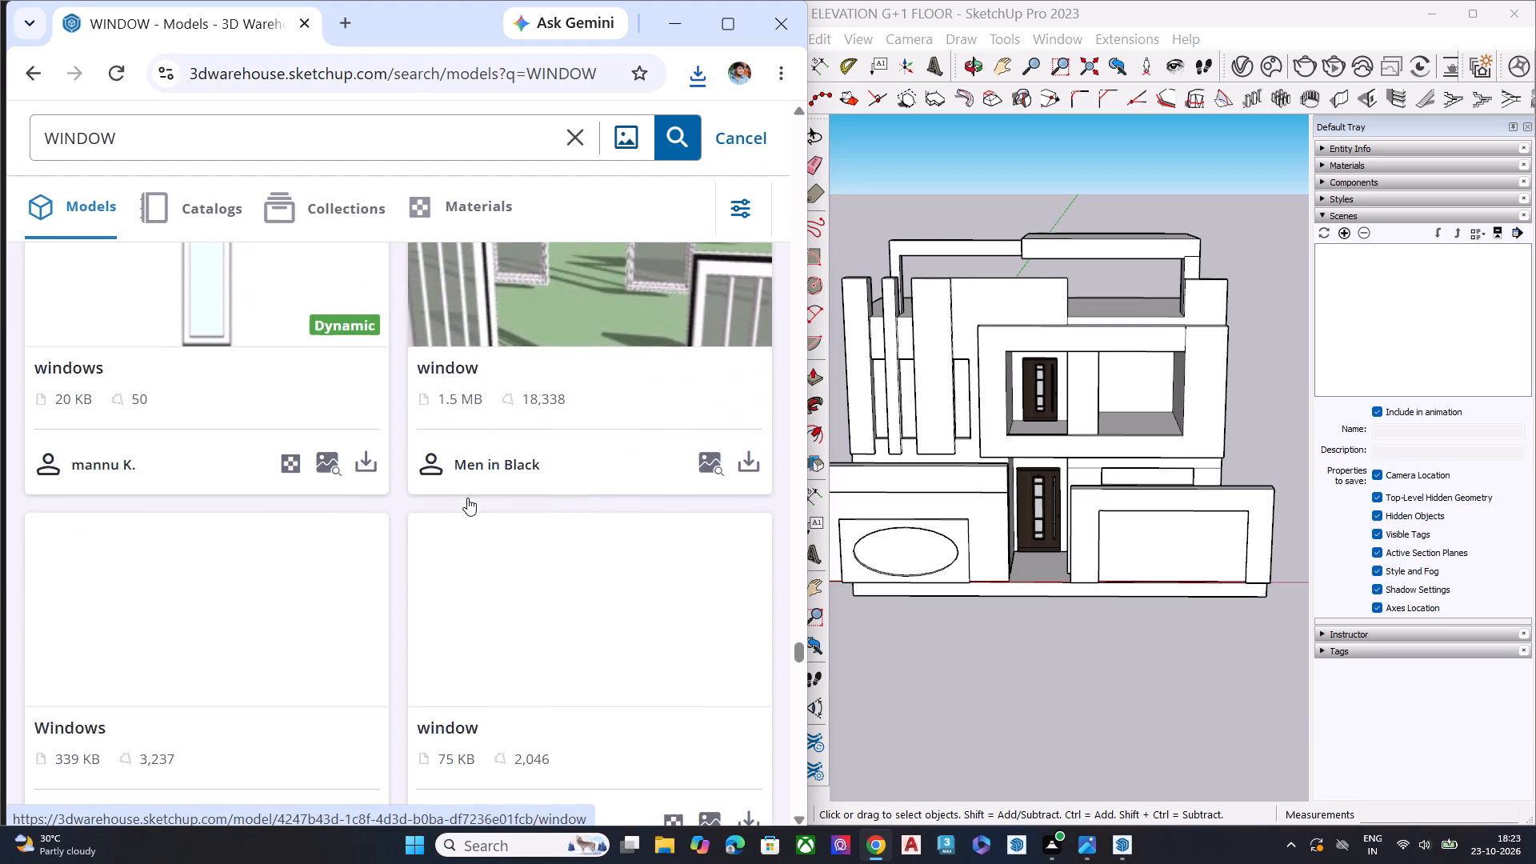
pyautogui.scroll(3, 467, 498)
pyautogui.scroll(-1, 467, 498)
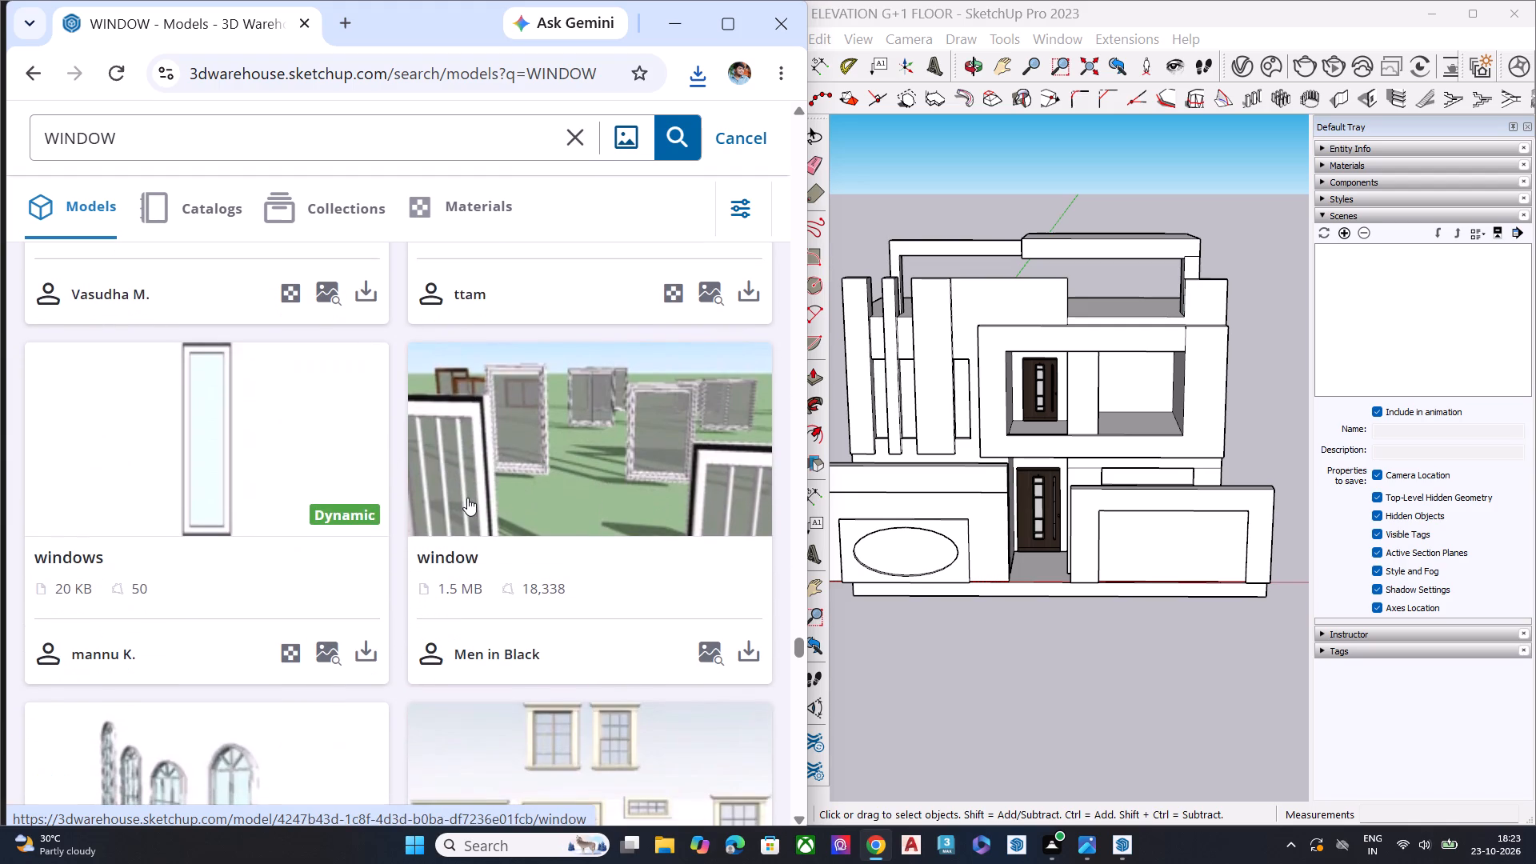
pyautogui.scroll(-4, 399, 553)
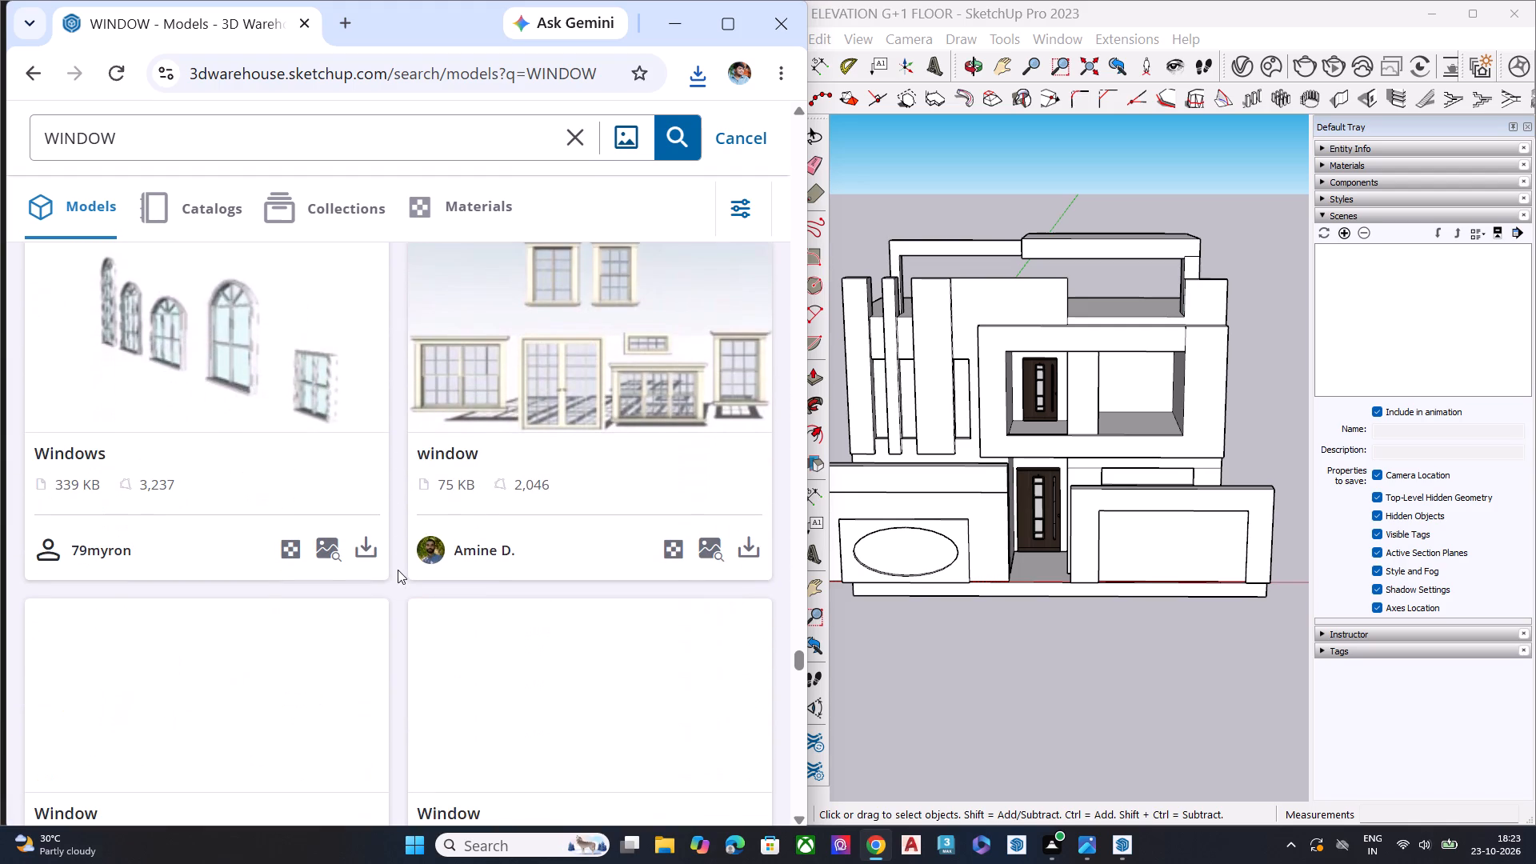
pyautogui.scroll(-2, 398, 570)
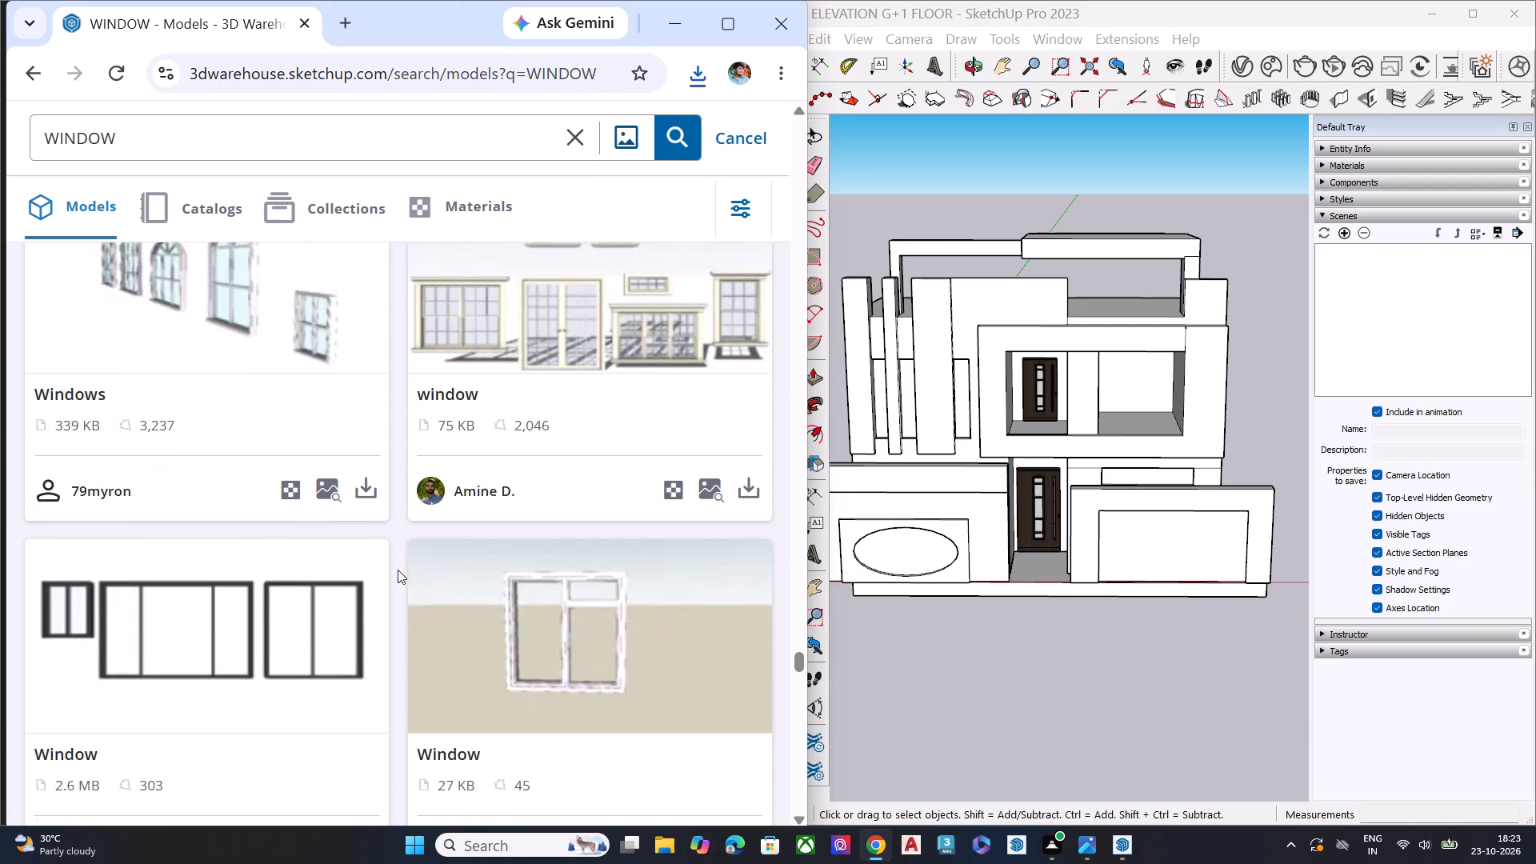
pyautogui.scroll(-4, 398, 570)
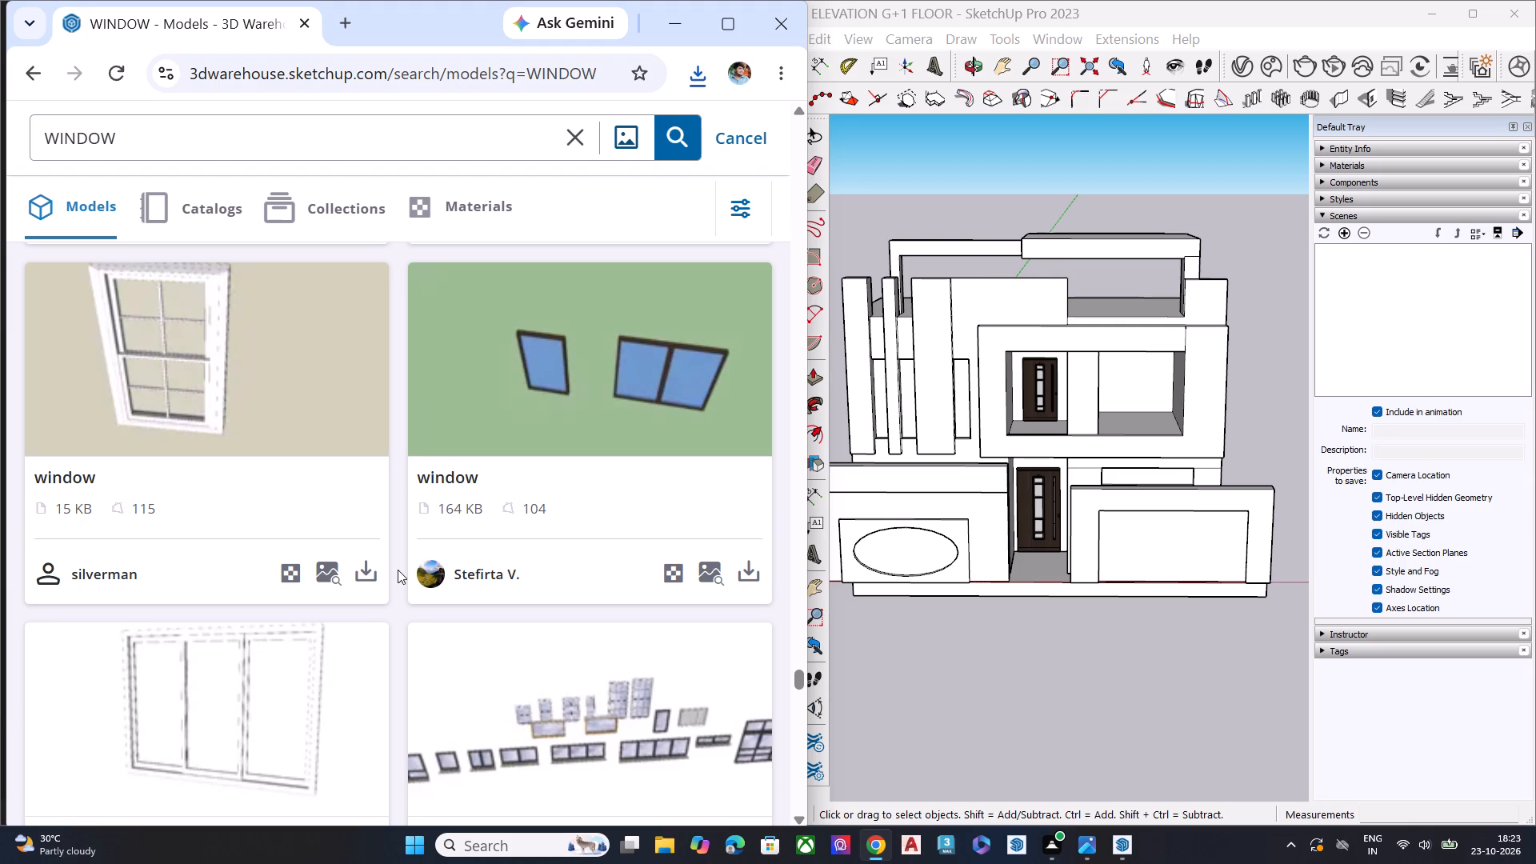
pyautogui.scroll(-7, 398, 570)
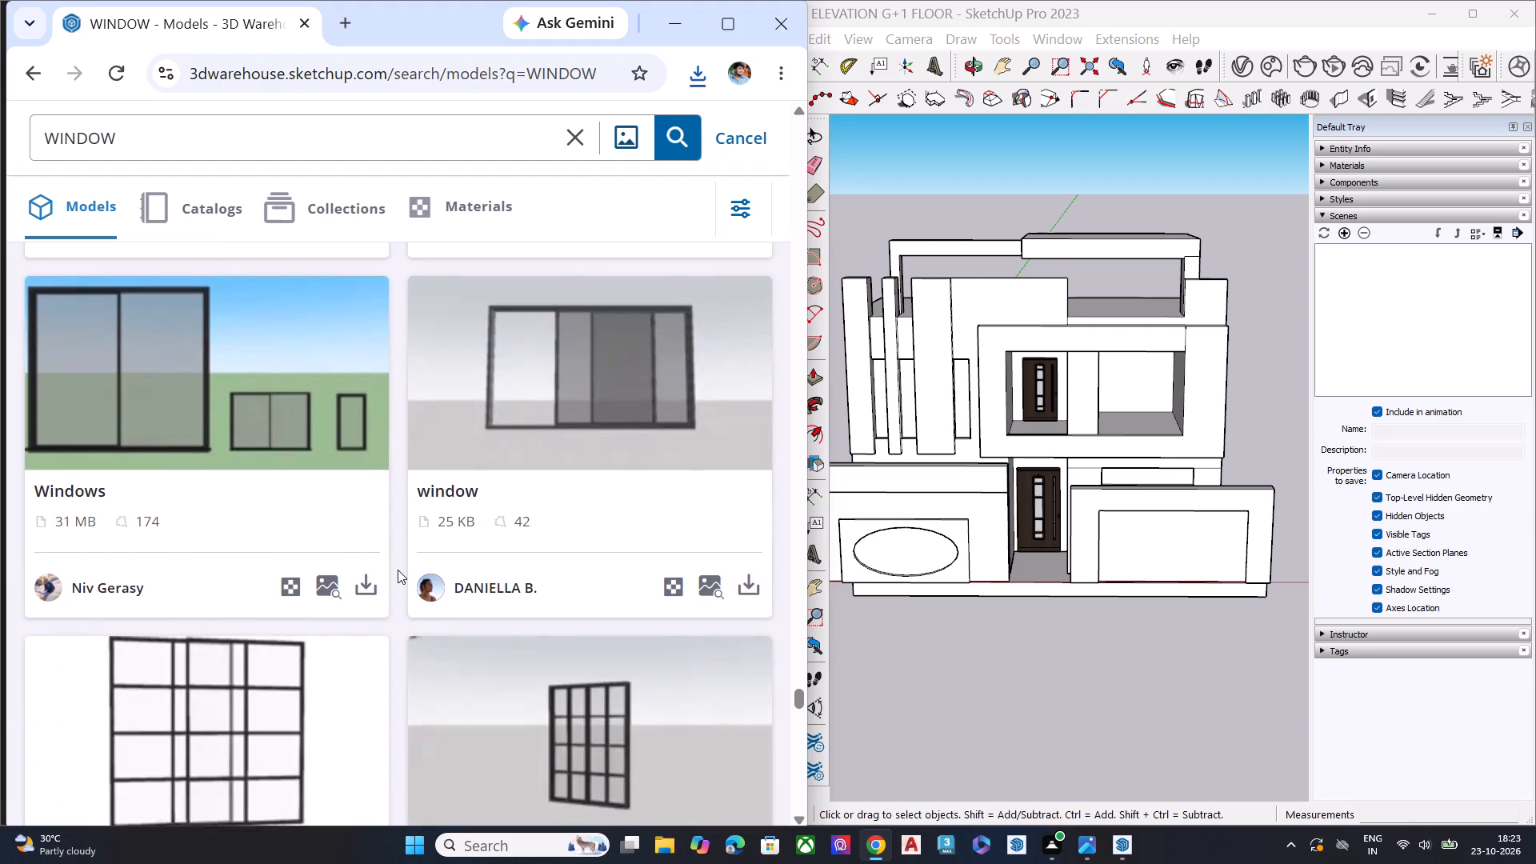
pyautogui.scroll(-5, 398, 570)
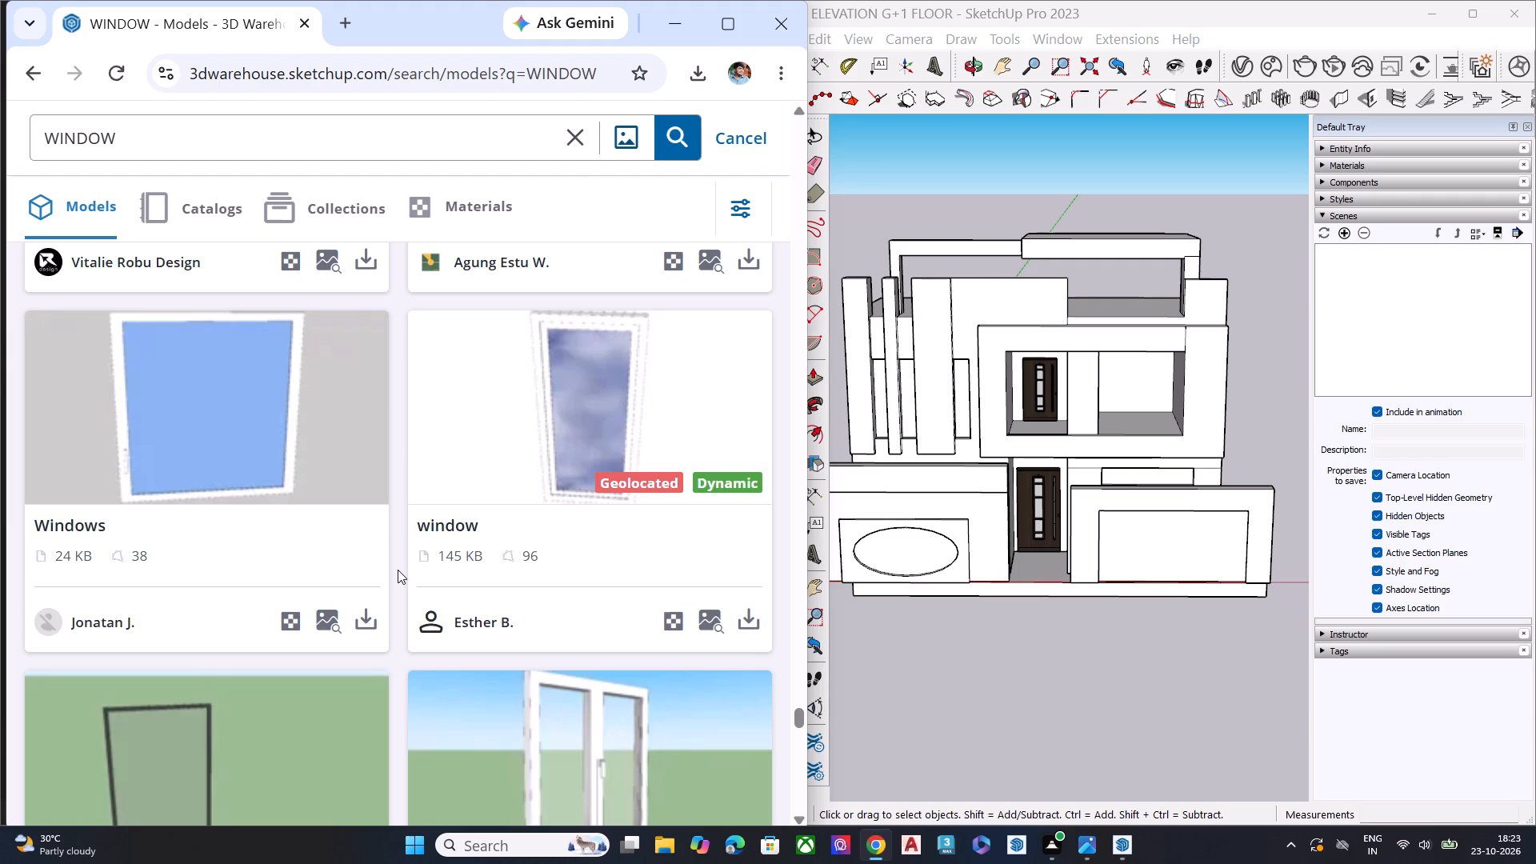
pyautogui.scroll(-7, 551, 564)
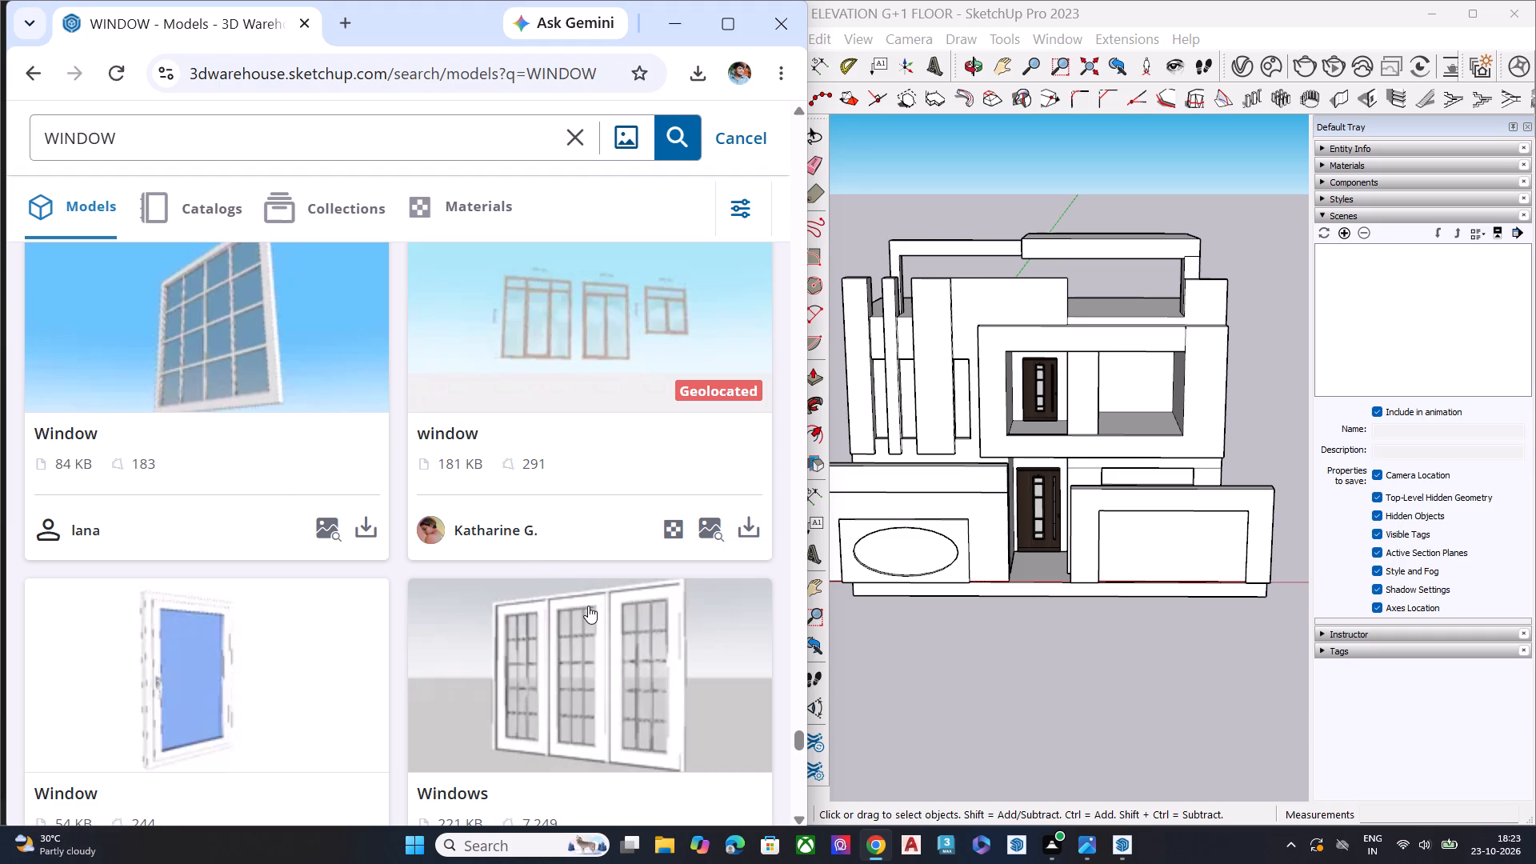
pyautogui.scroll(-9, 587, 606)
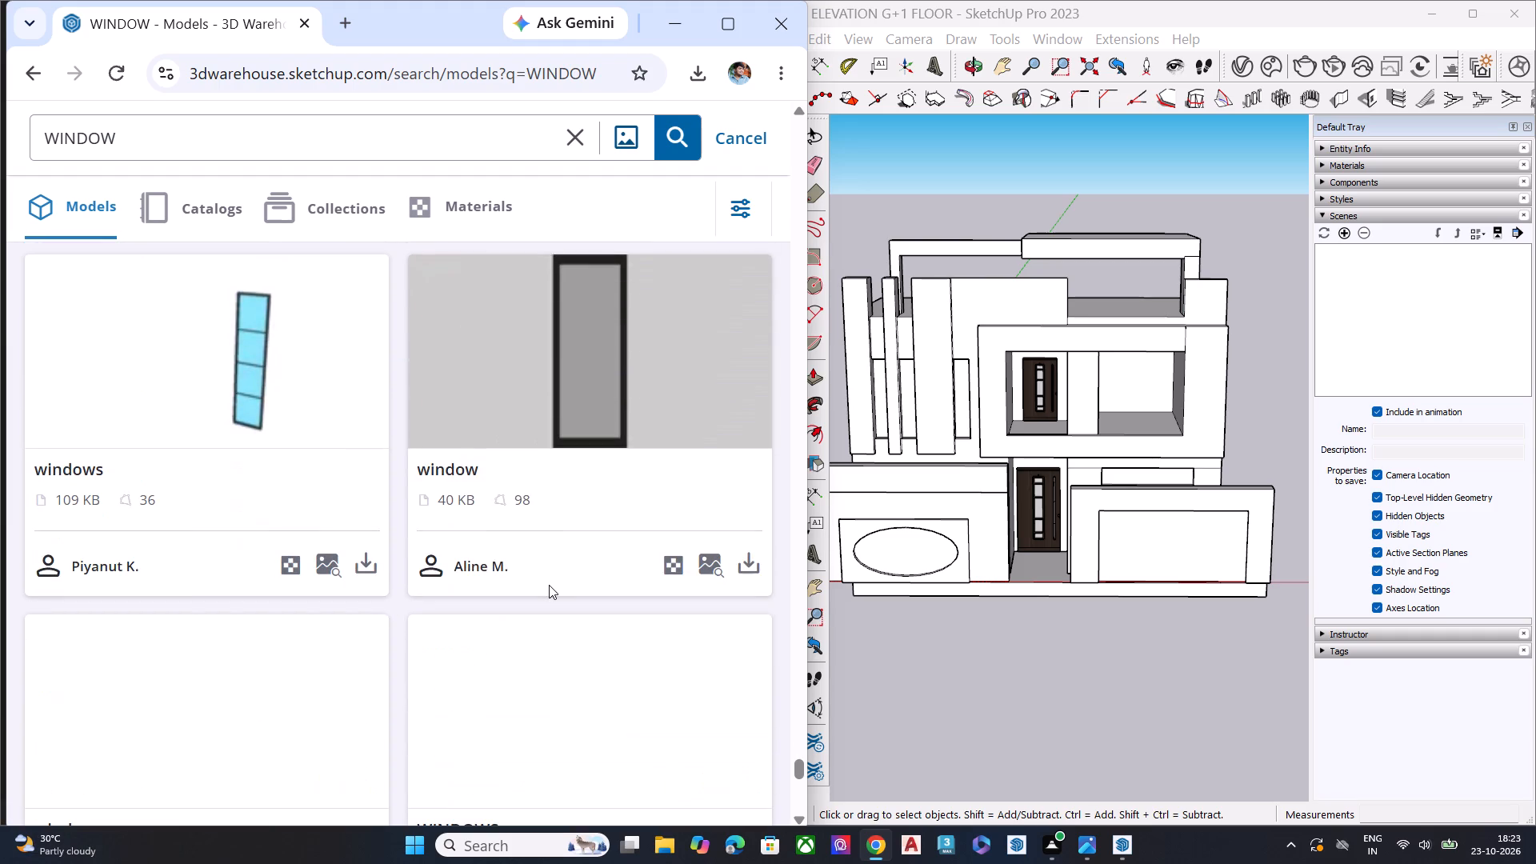
pyautogui.scroll(-8, 549, 585)
pyautogui.scroll(2, 494, 506)
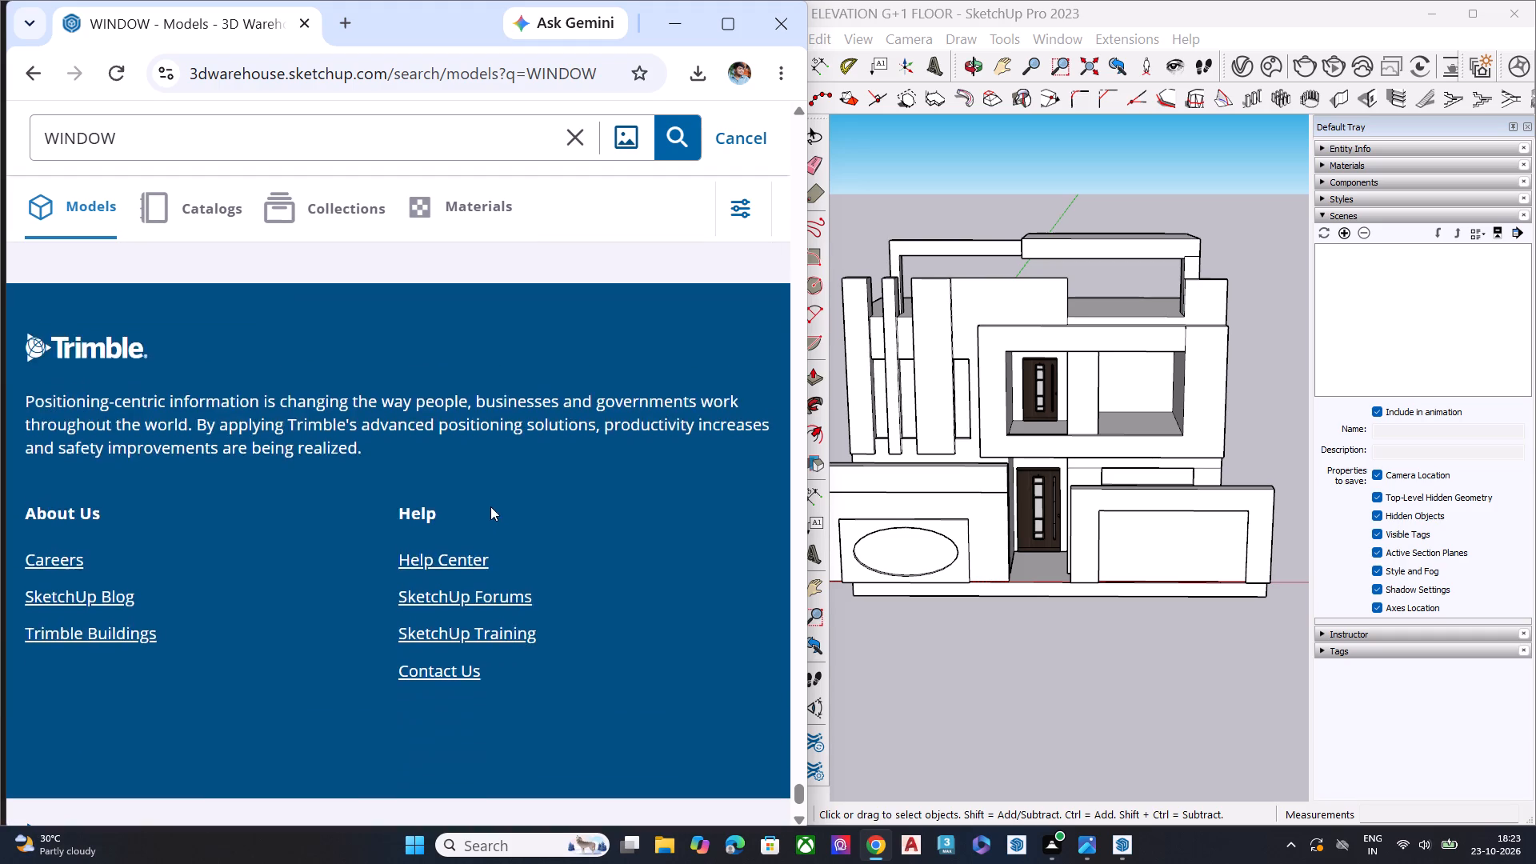
pyautogui.scroll(2, 490, 506)
pyautogui.click(465, 607)
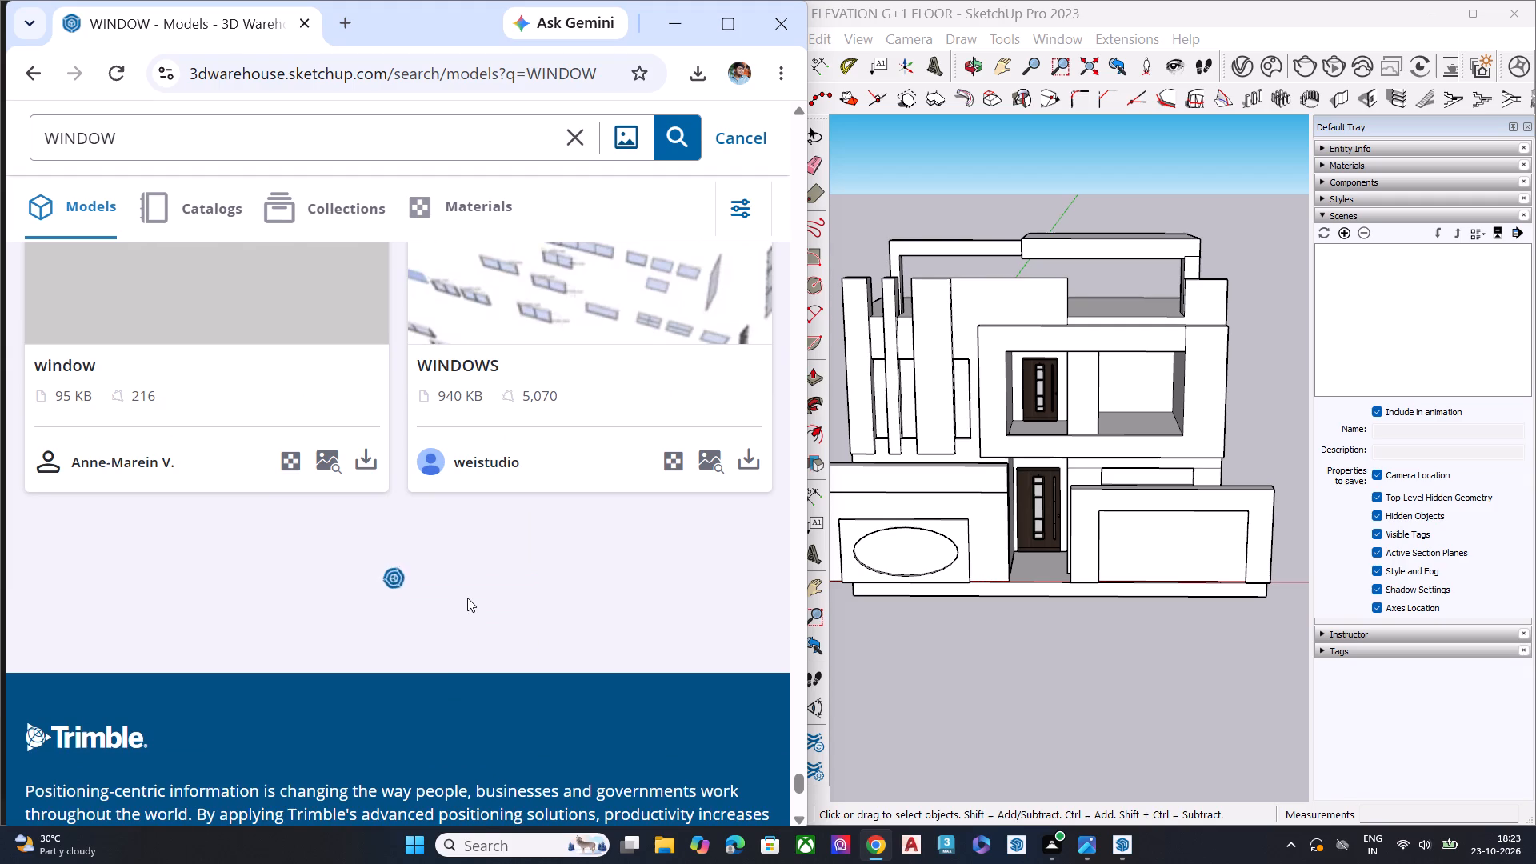
pyautogui.scroll(-2, 467, 598)
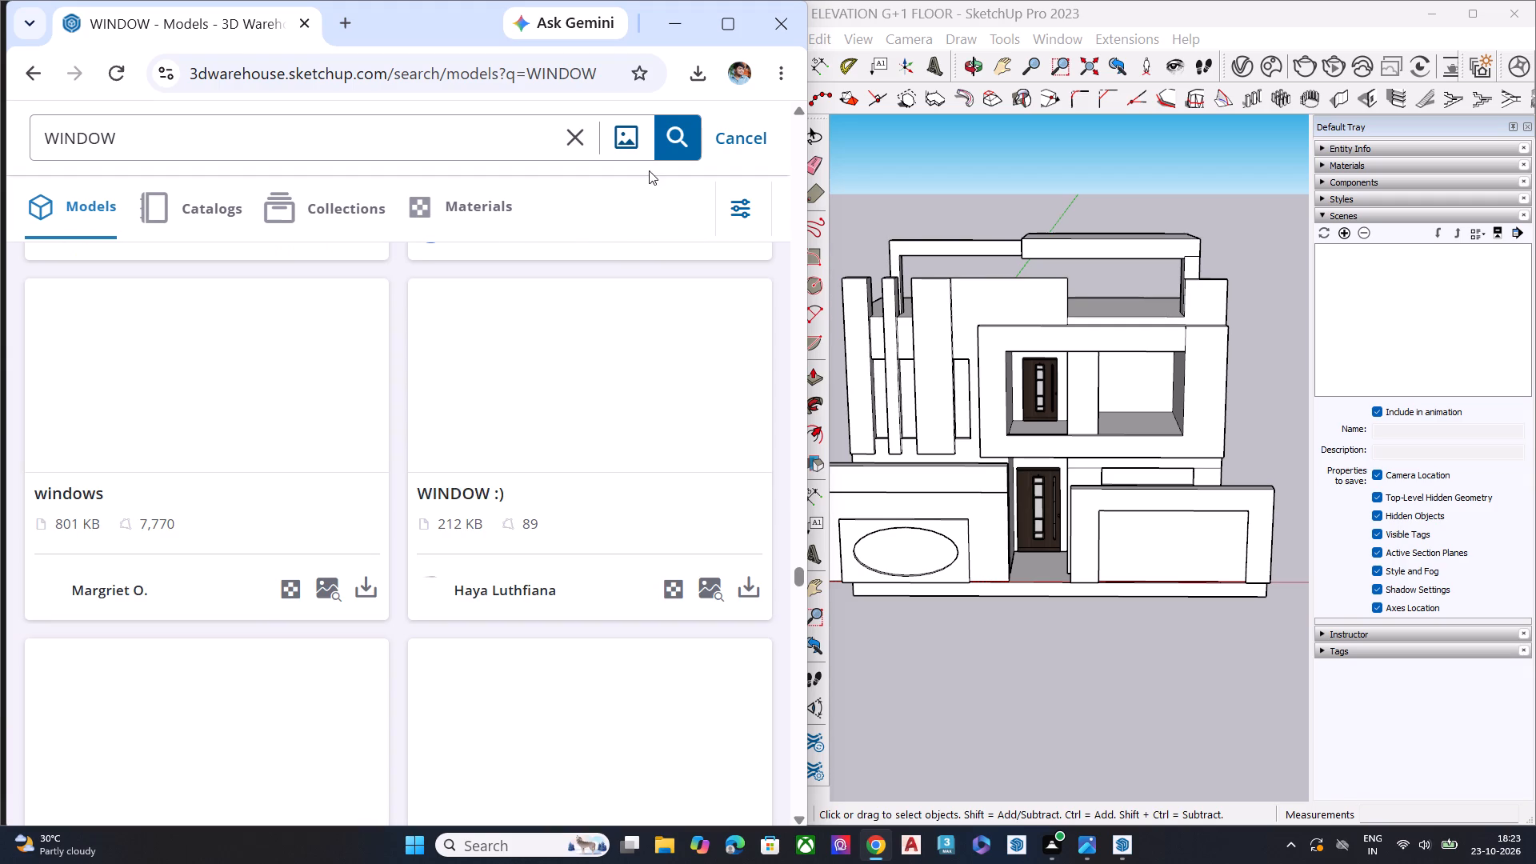
# Check the recent downloads for the window files and switch back to SketchUp.
pyautogui.click(706, 79)
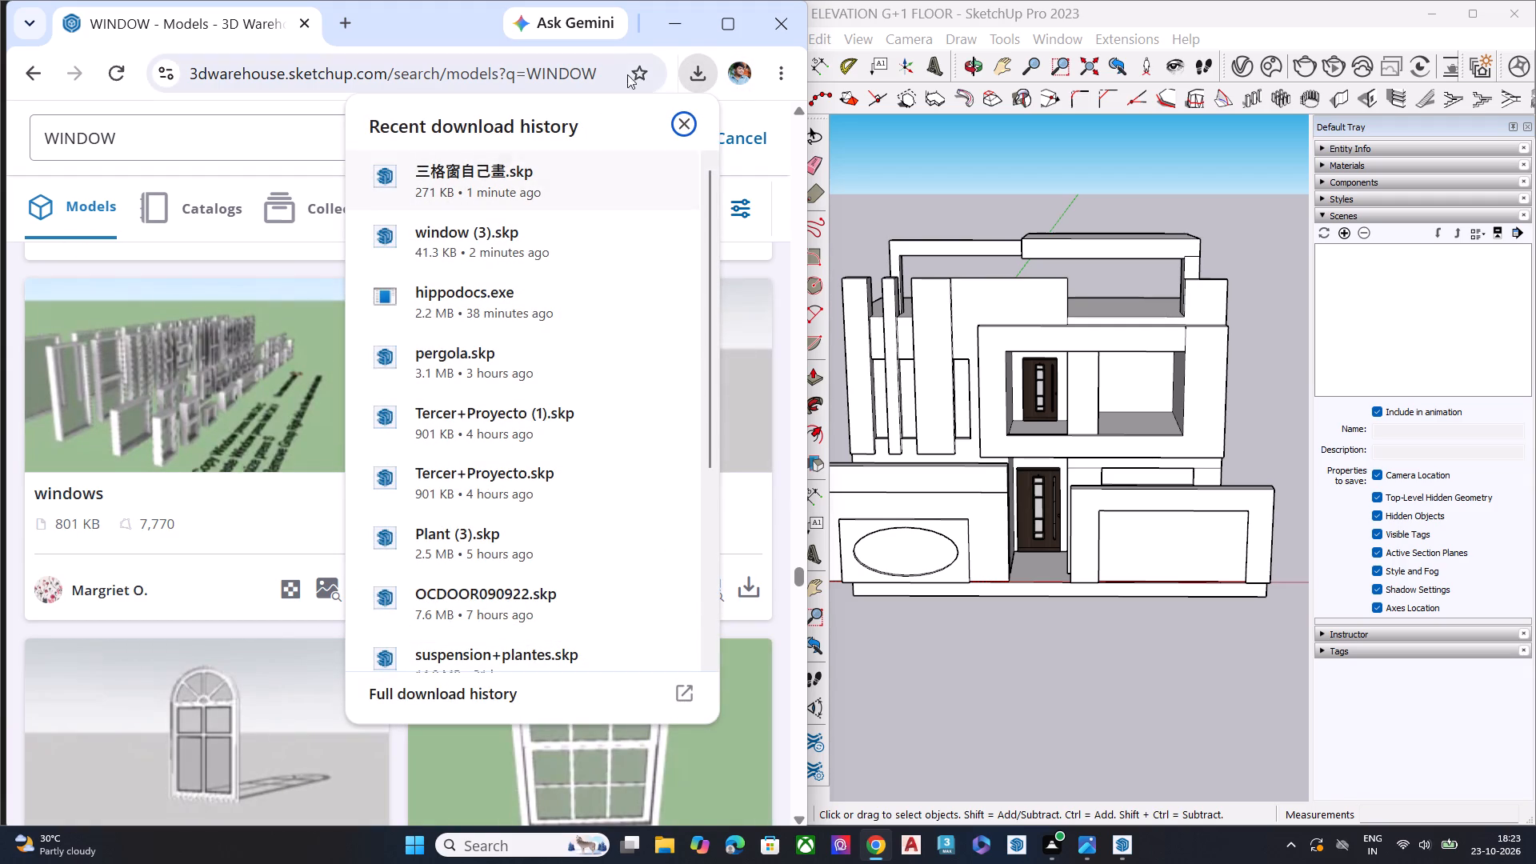
pyautogui.click(675, 24)
# Start an import and look through the Downloads folder for the downloaded window model files.
pyautogui.click(786, 44)
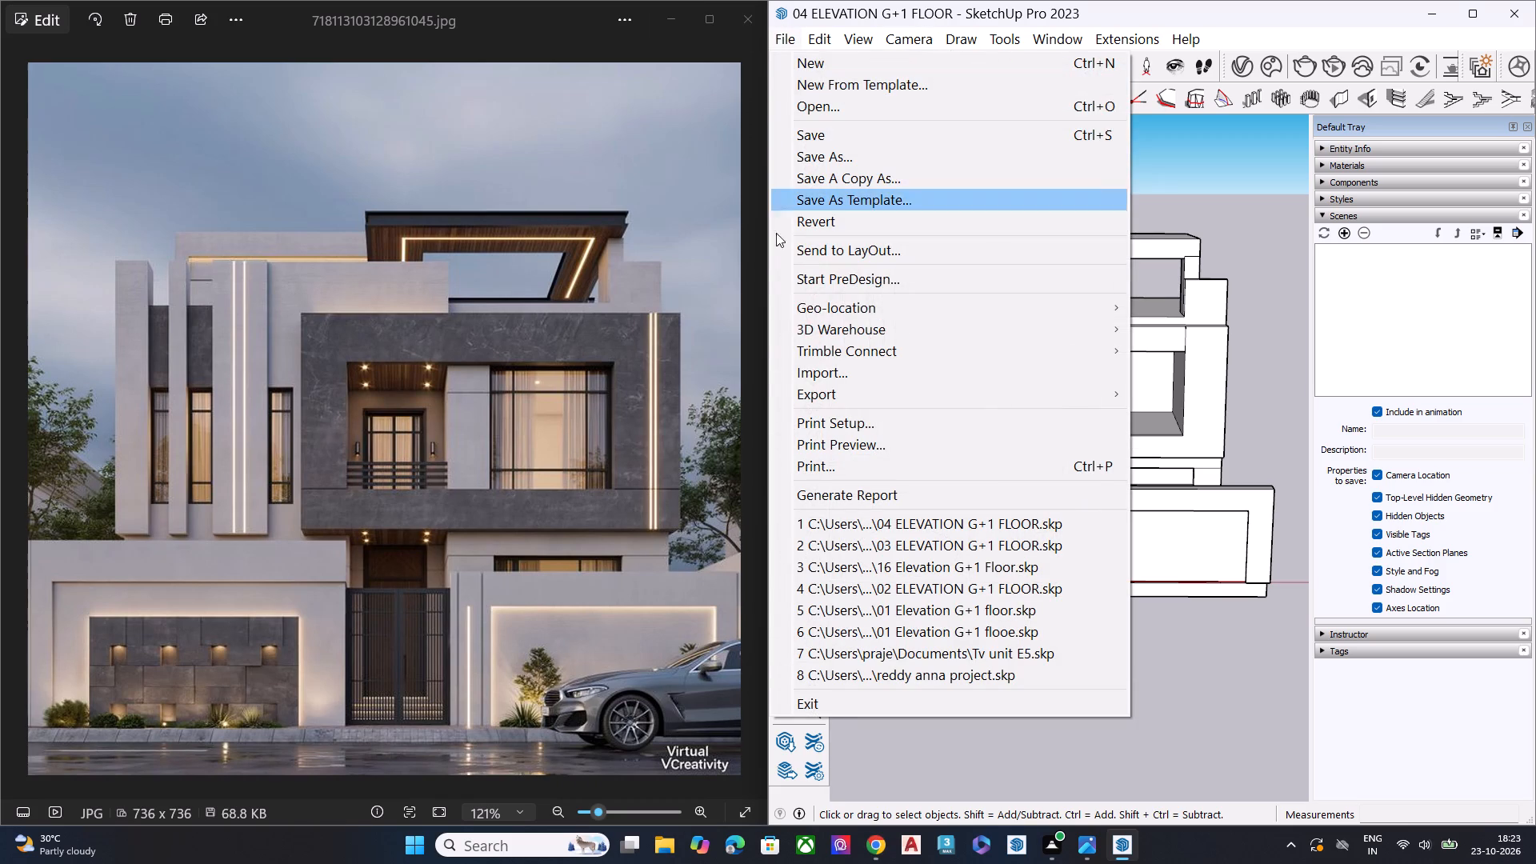
pyautogui.click(832, 374)
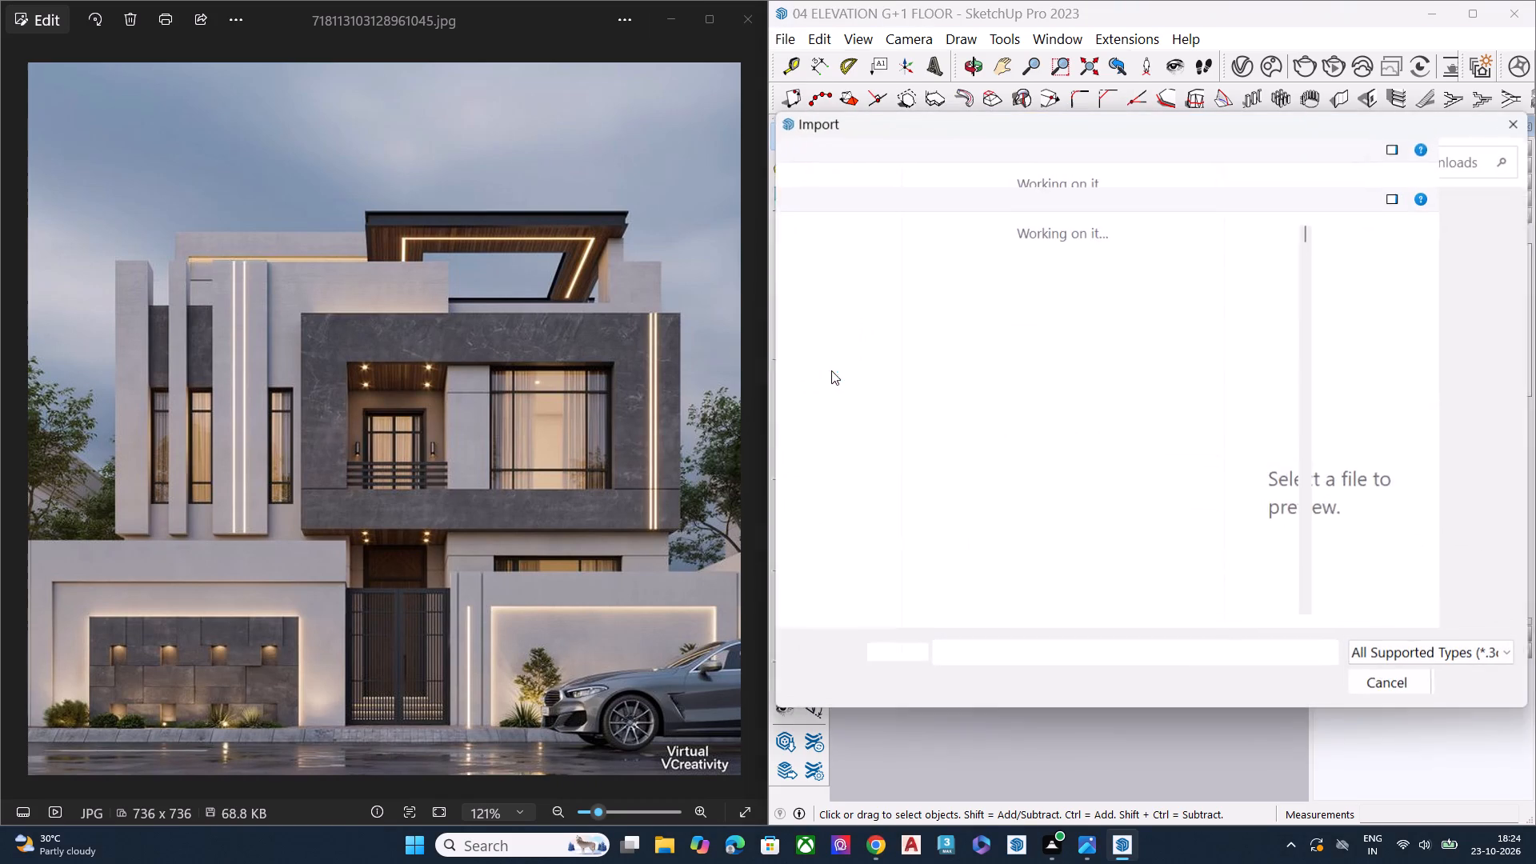
pyautogui.scroll(-1, 1090, 365)
pyautogui.scroll(-2, 1048, 495)
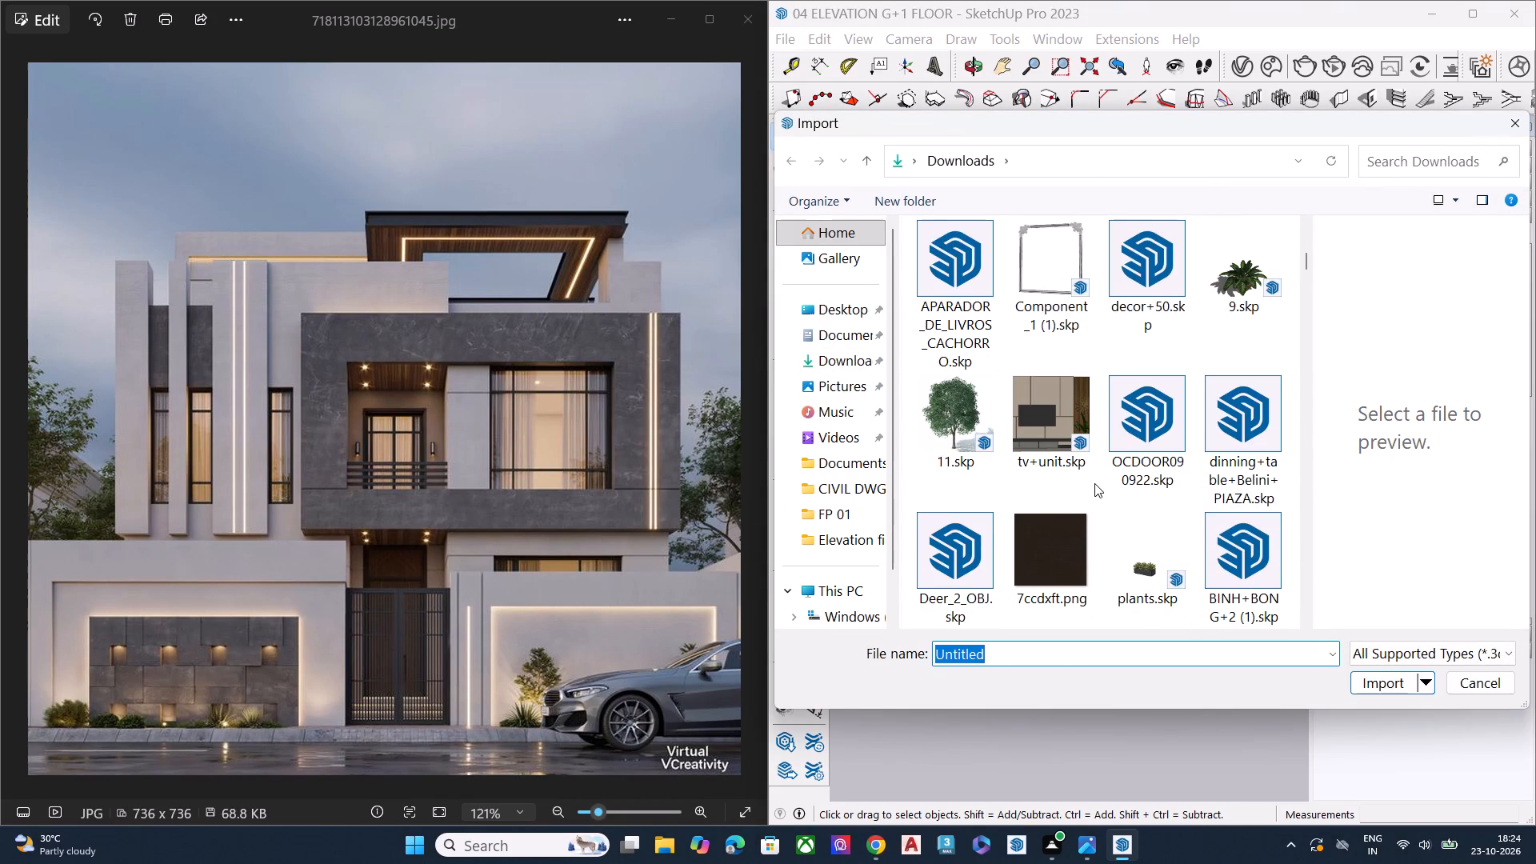
pyautogui.scroll(-2, 1094, 483)
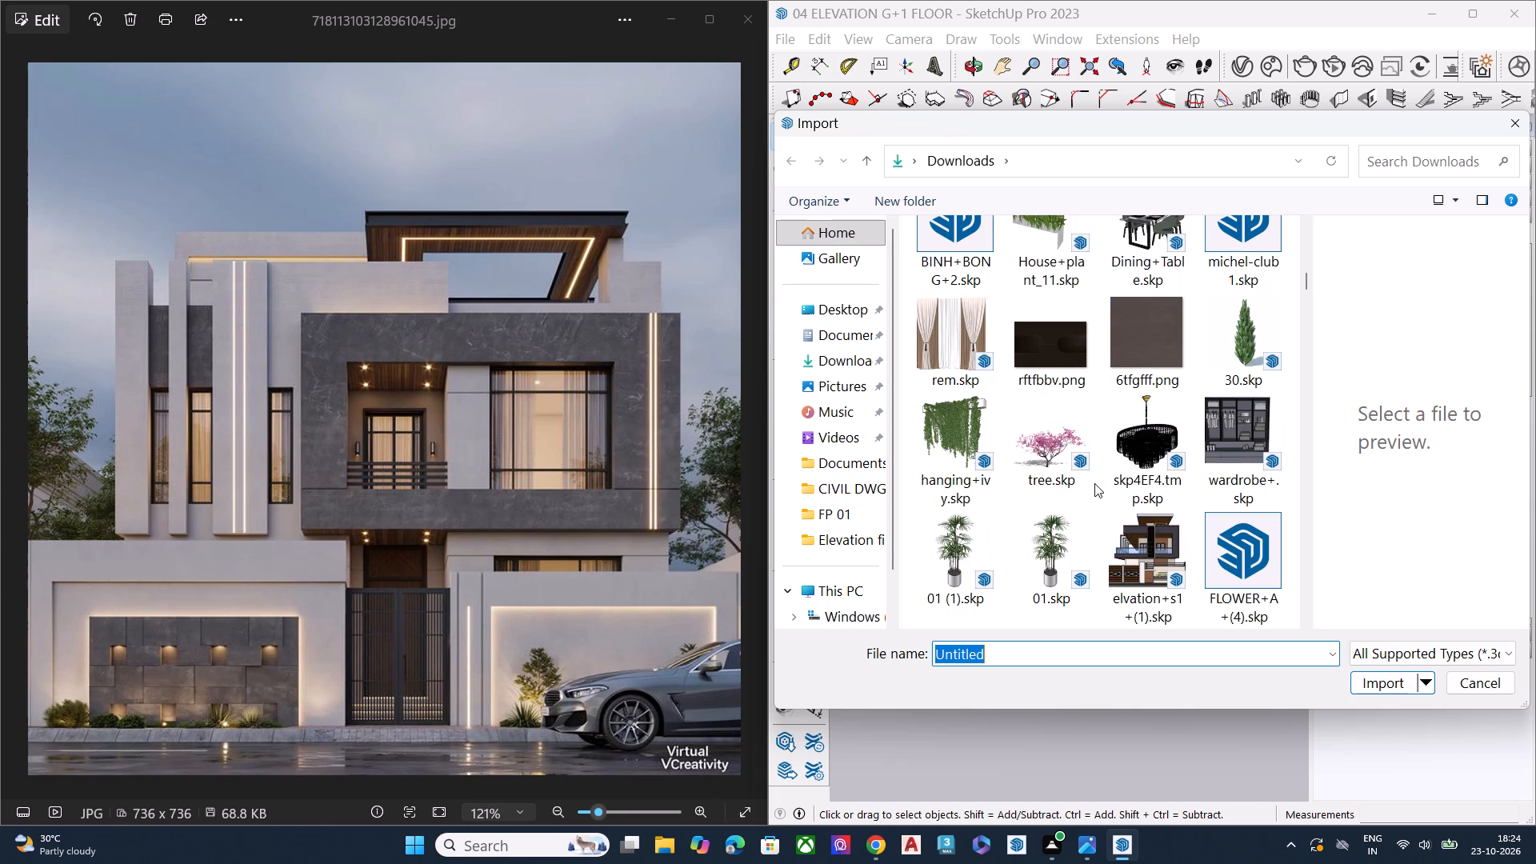
pyautogui.scroll(-2, 1094, 483)
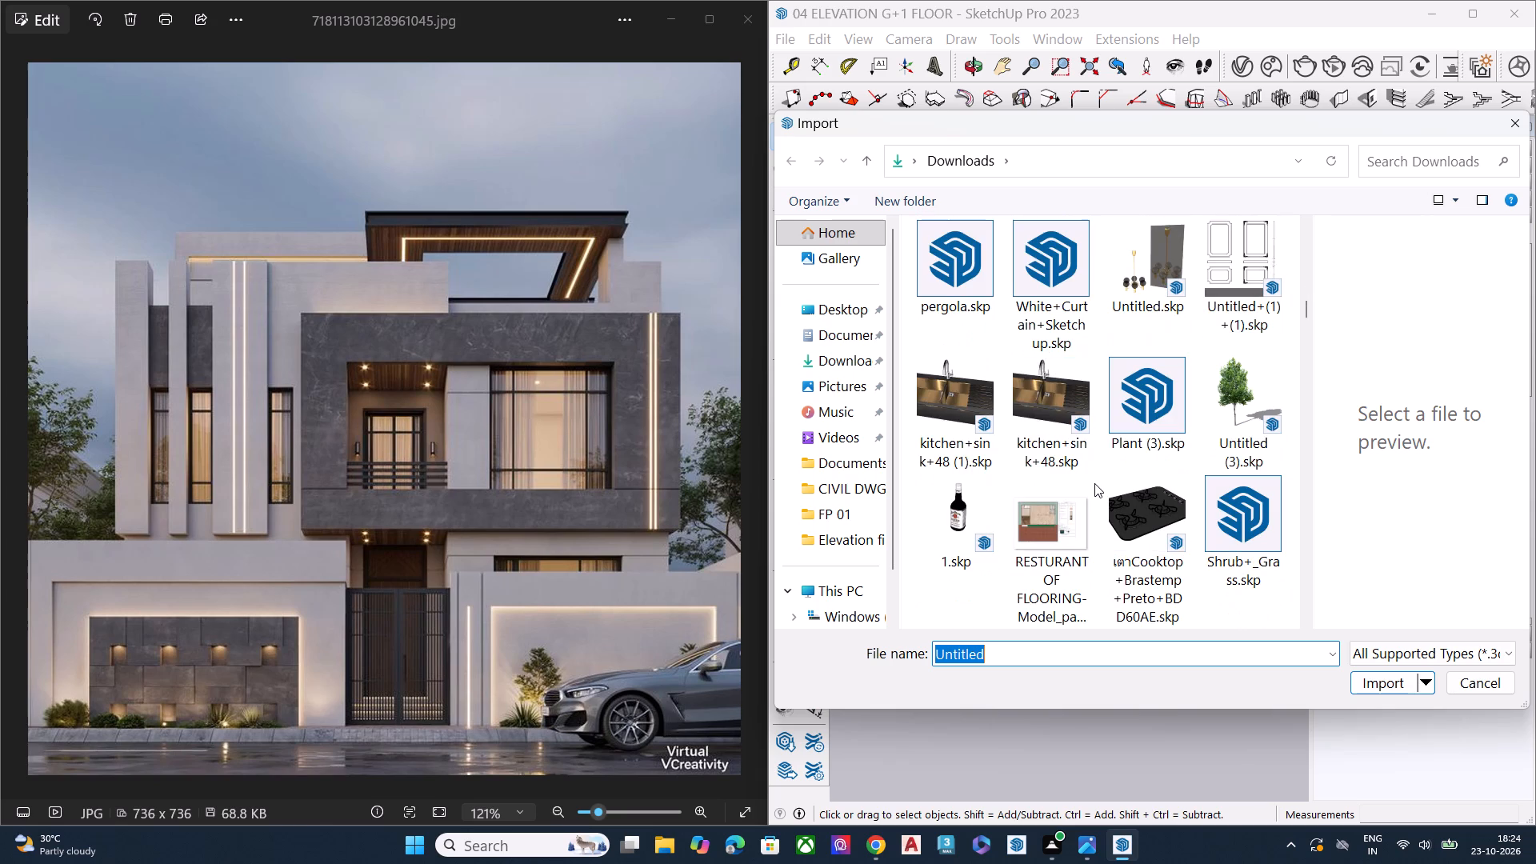
pyautogui.scroll(-4, 1094, 483)
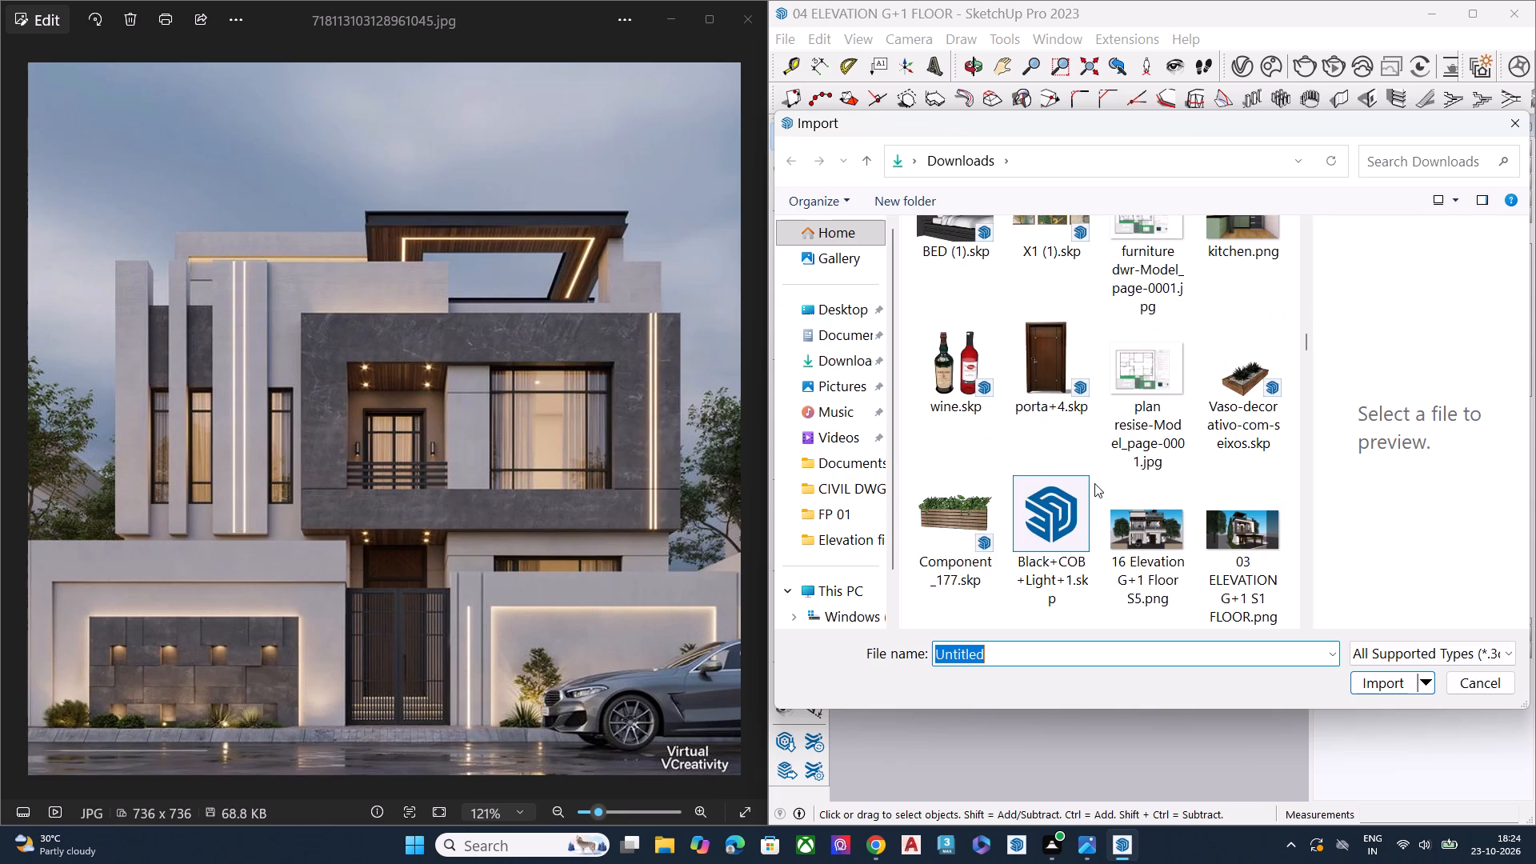
pyautogui.scroll(-4, 1094, 483)
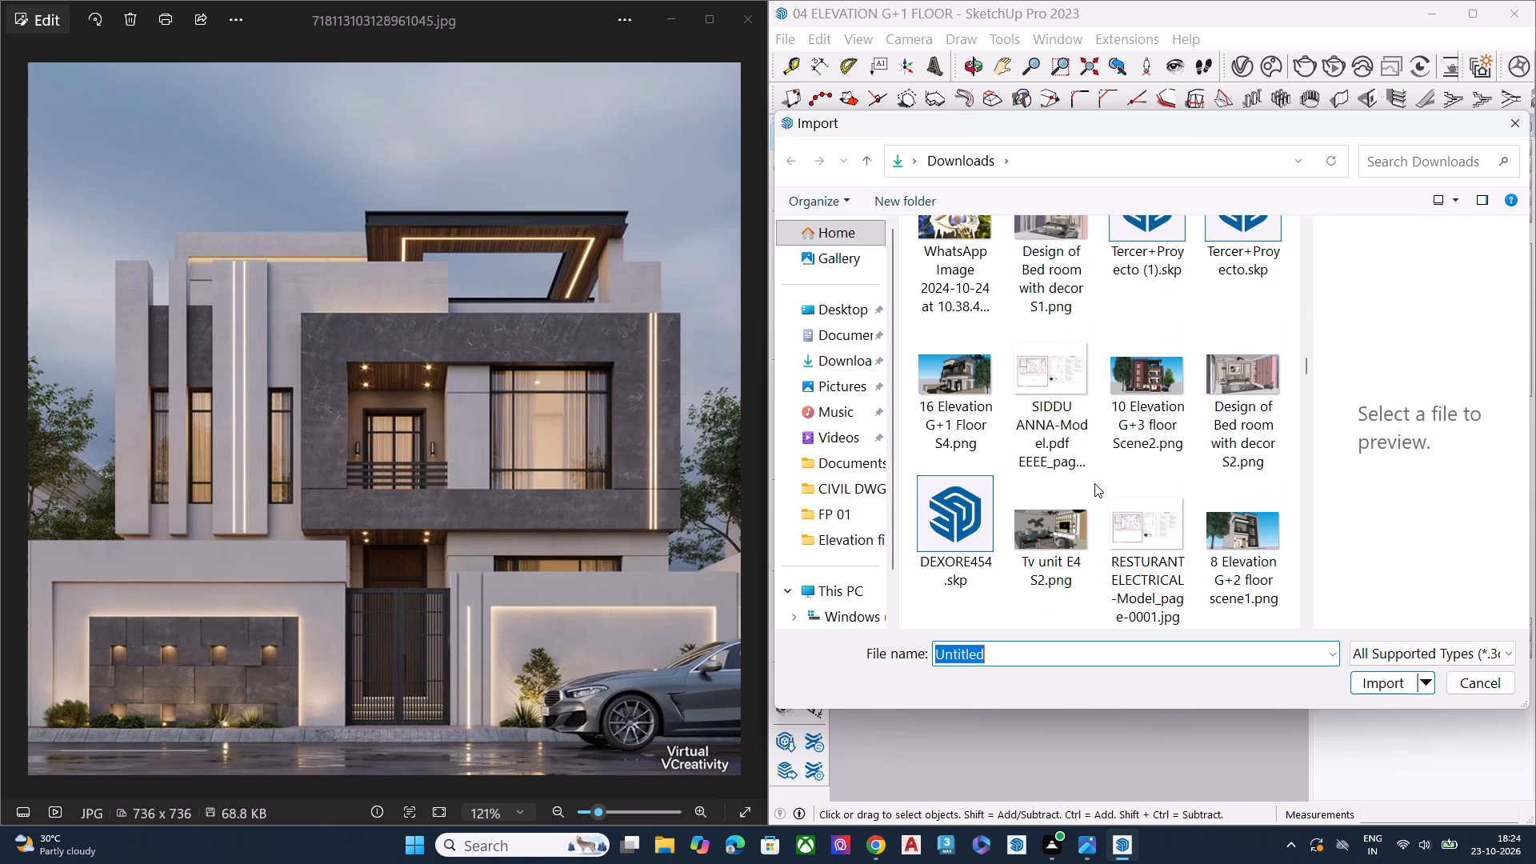
pyautogui.scroll(-2, 1094, 483)
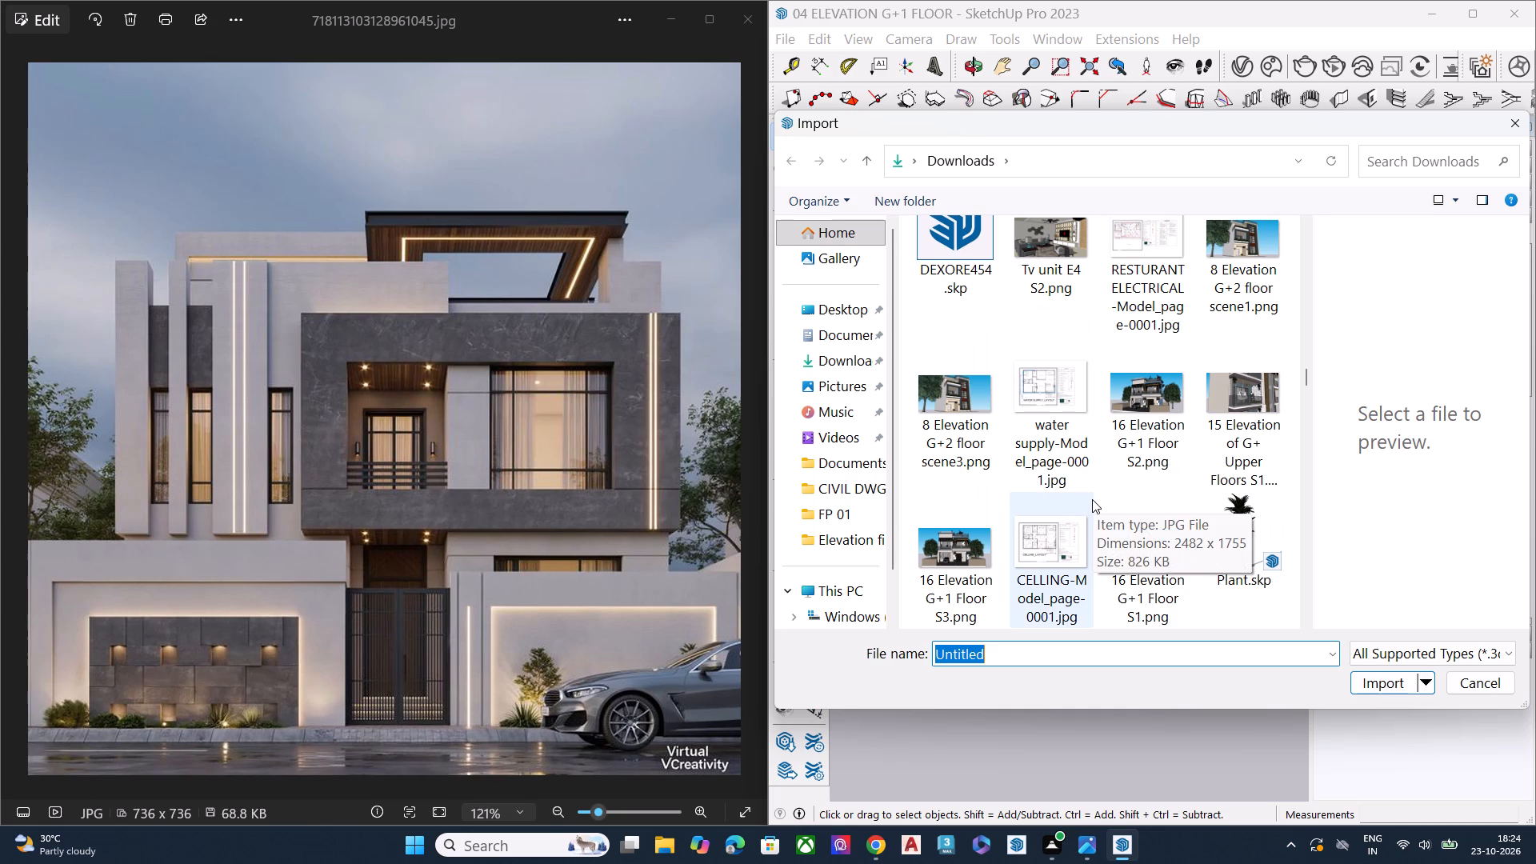
pyautogui.scroll(-4, 1062, 554)
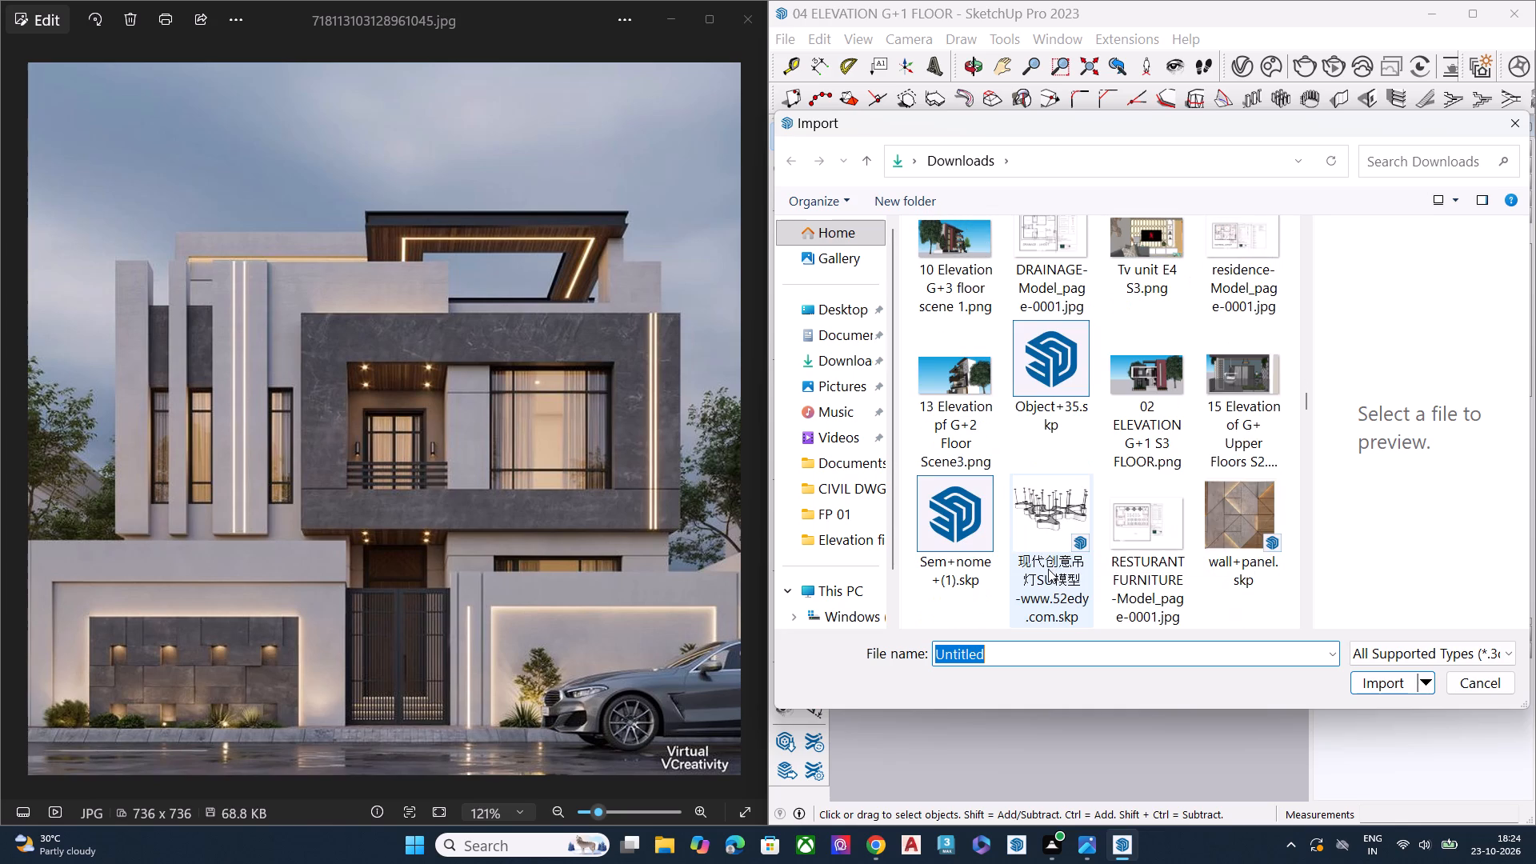
pyautogui.scroll(-3, 1041, 574)
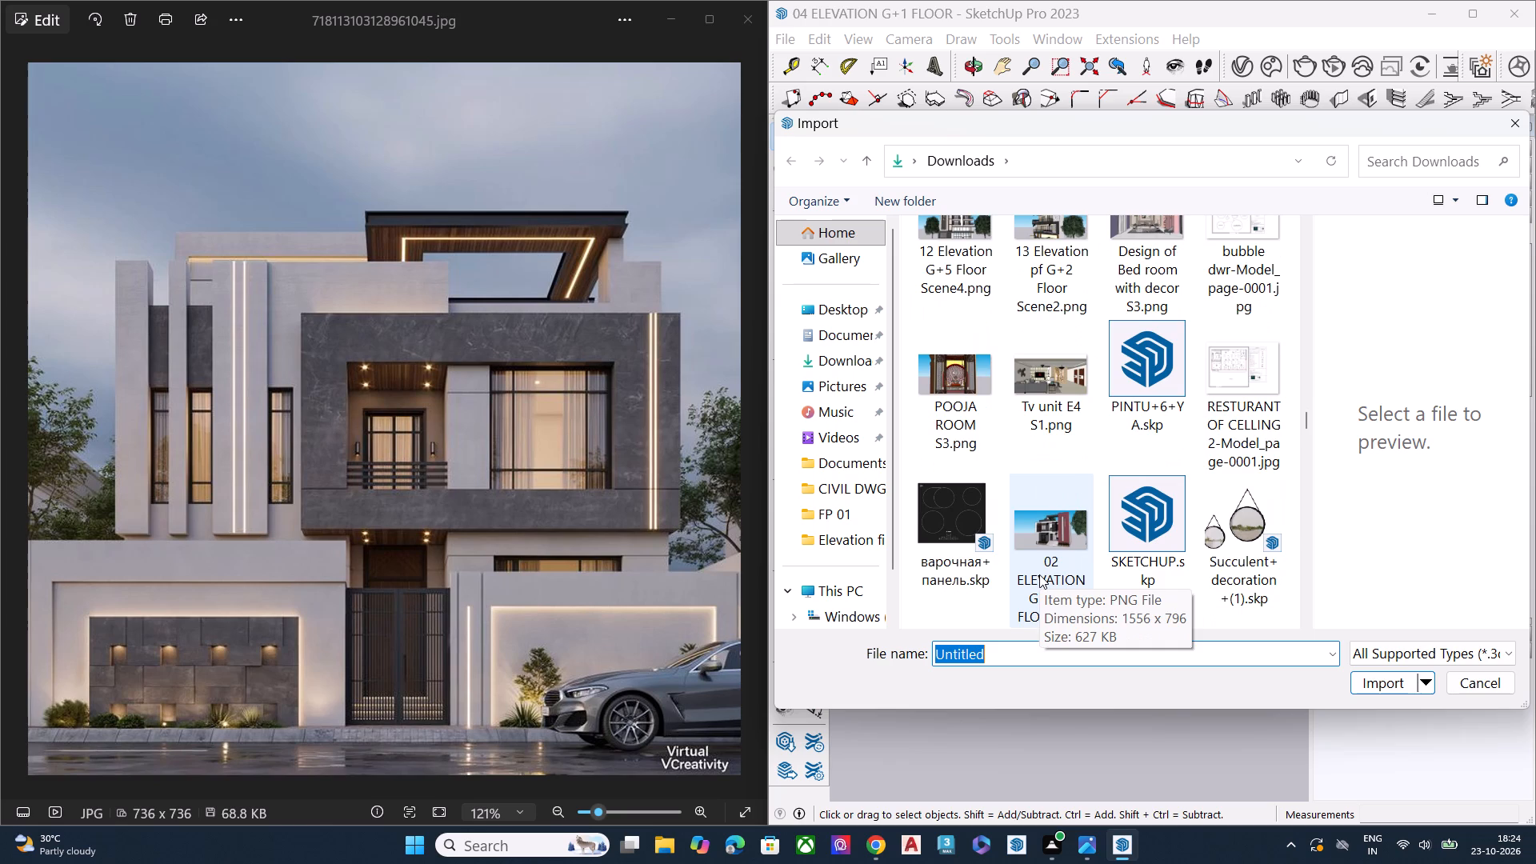
pyautogui.scroll(-3, 1039, 574)
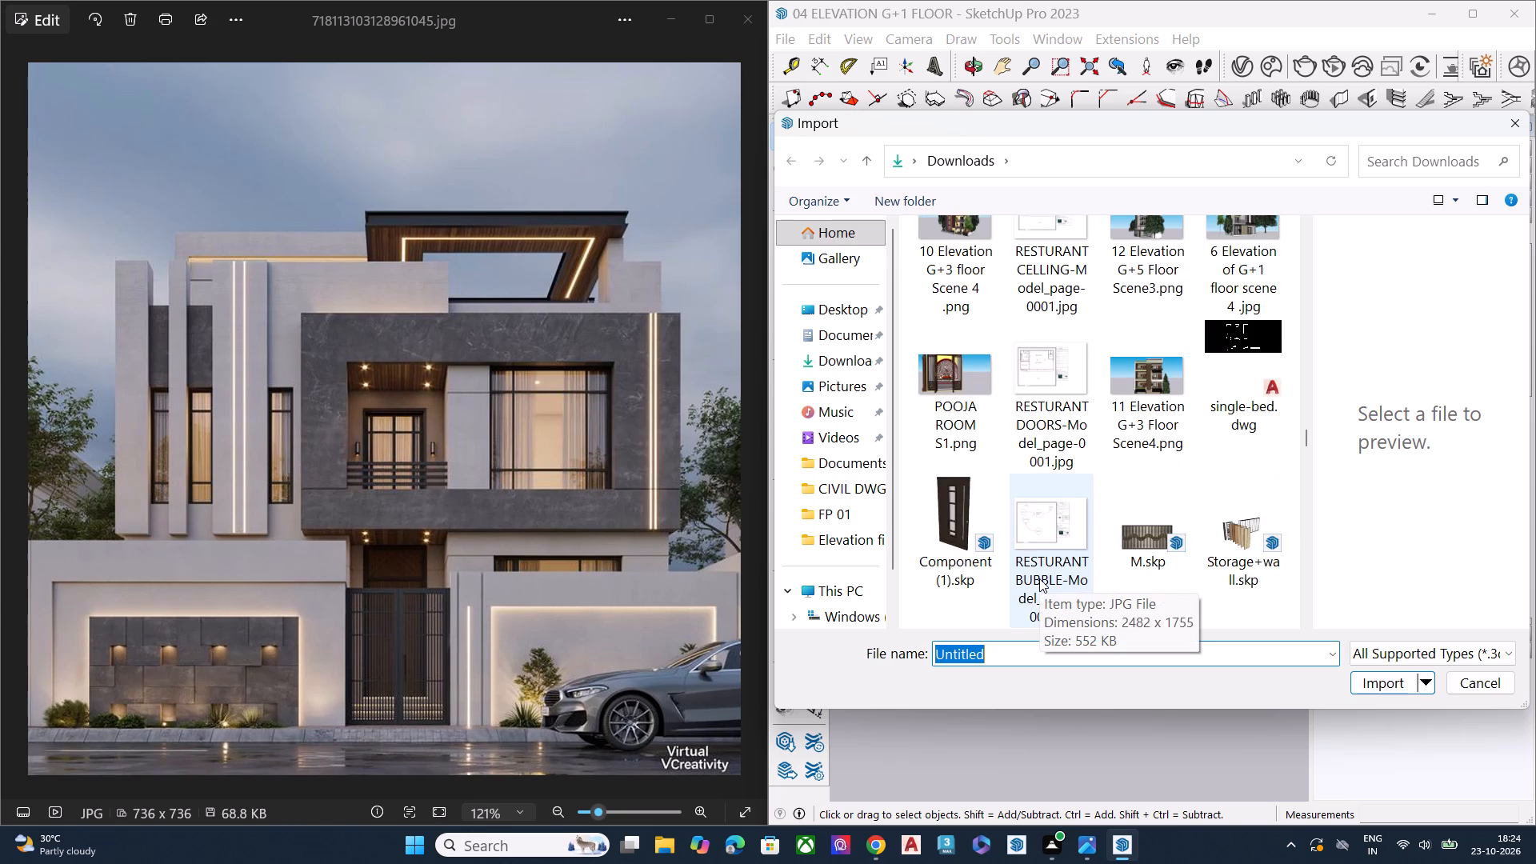
pyautogui.scroll(-3, 1039, 578)
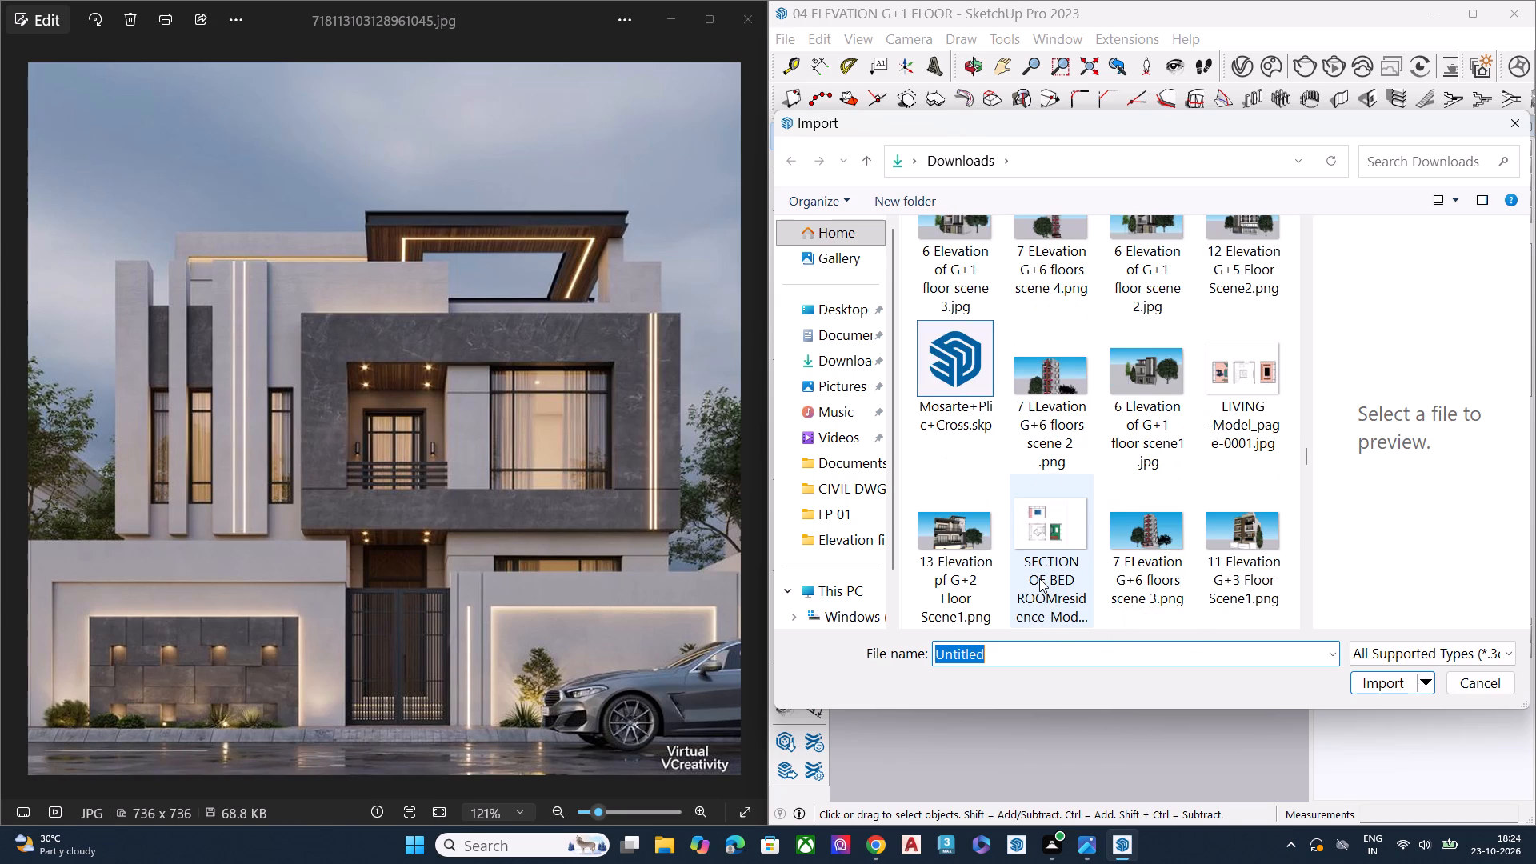
pyautogui.scroll(-3, 1039, 578)
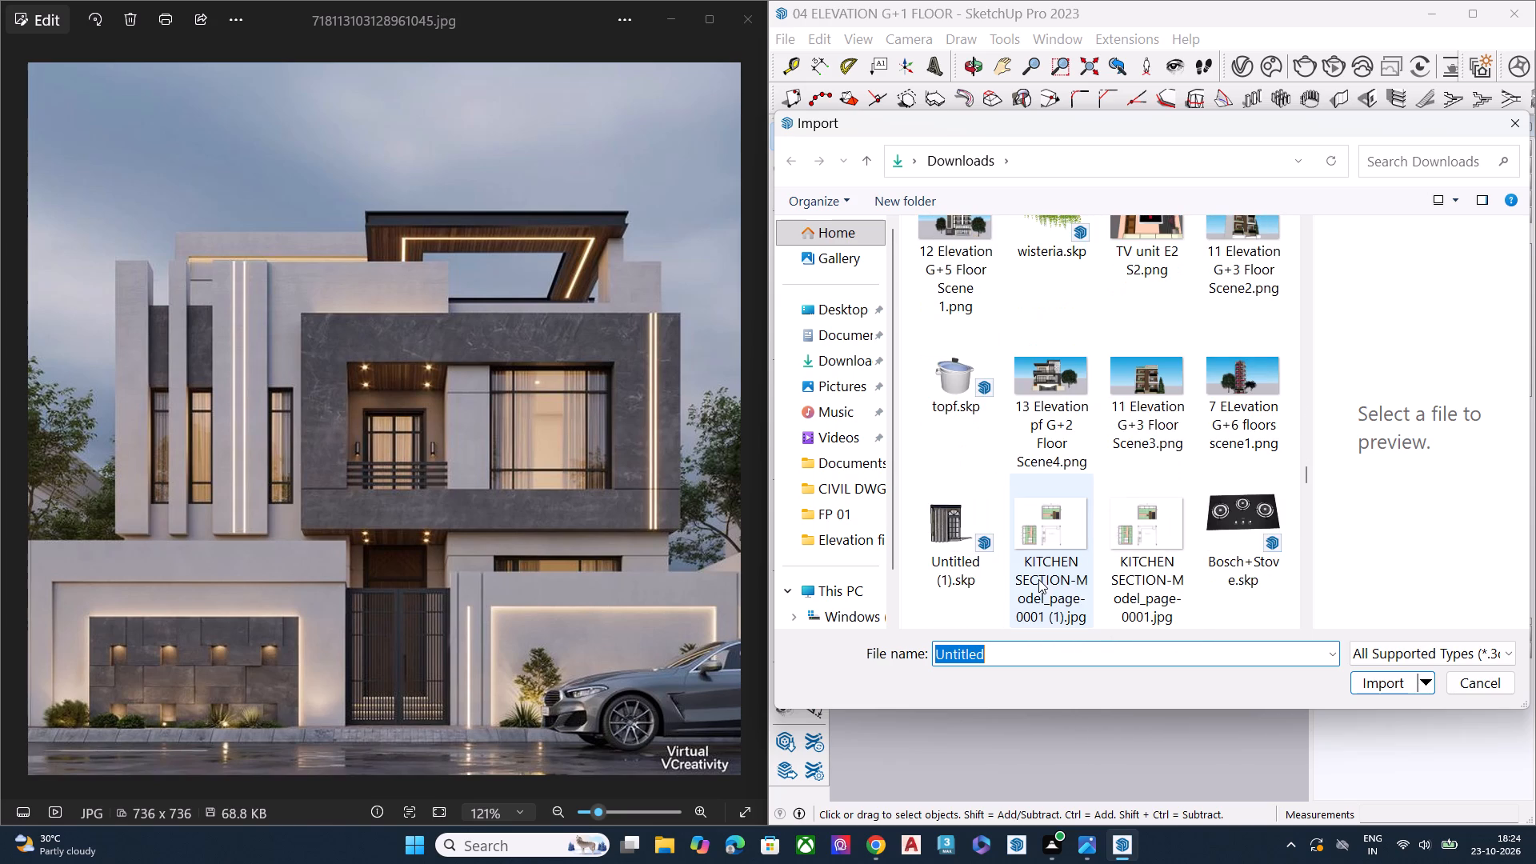
pyautogui.scroll(-3, 1037, 581)
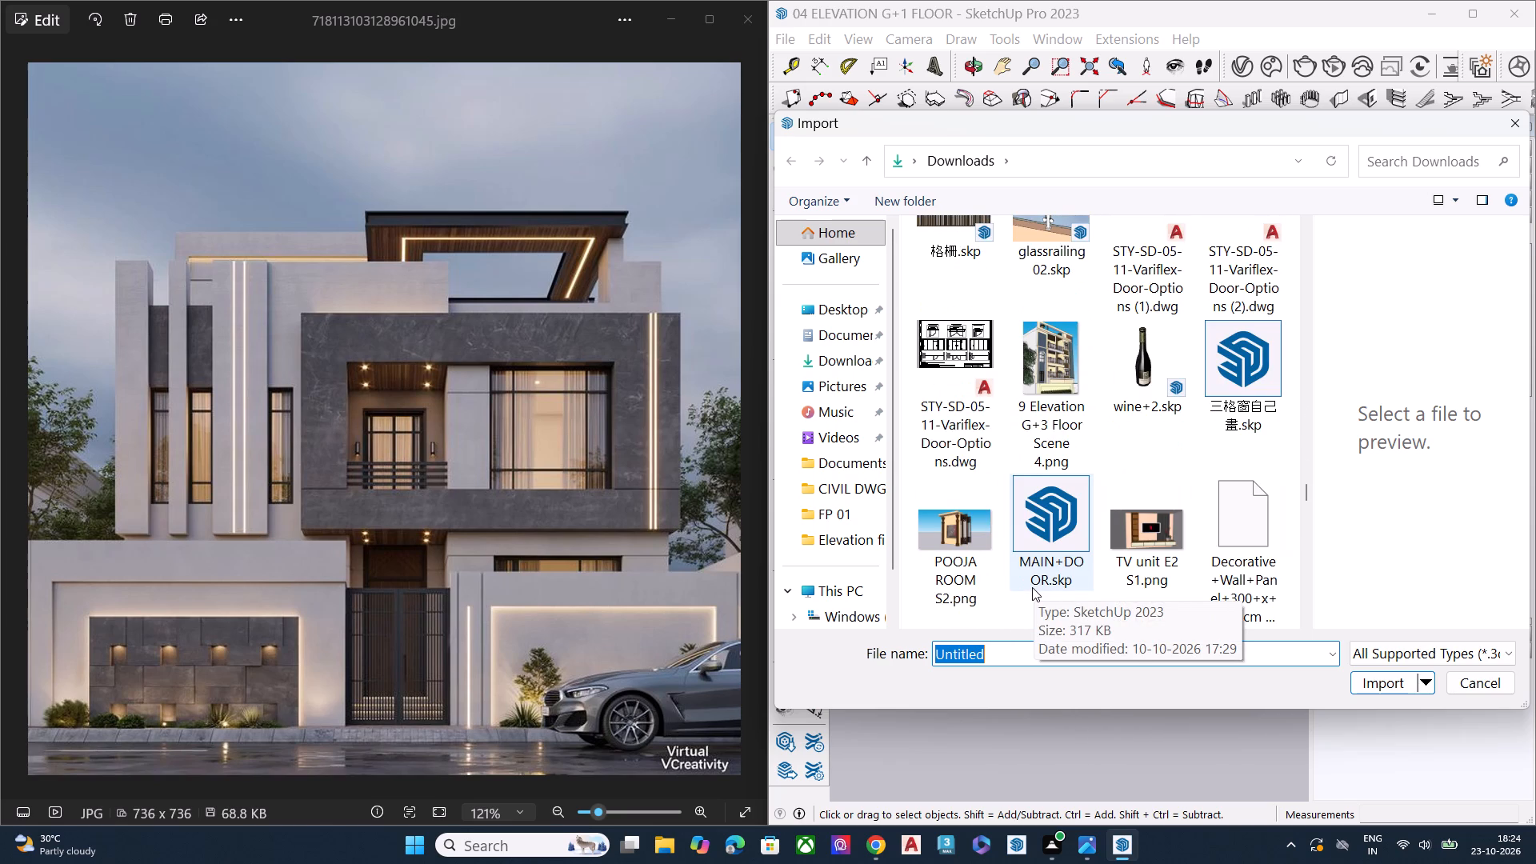
pyautogui.scroll(-1, 1032, 587)
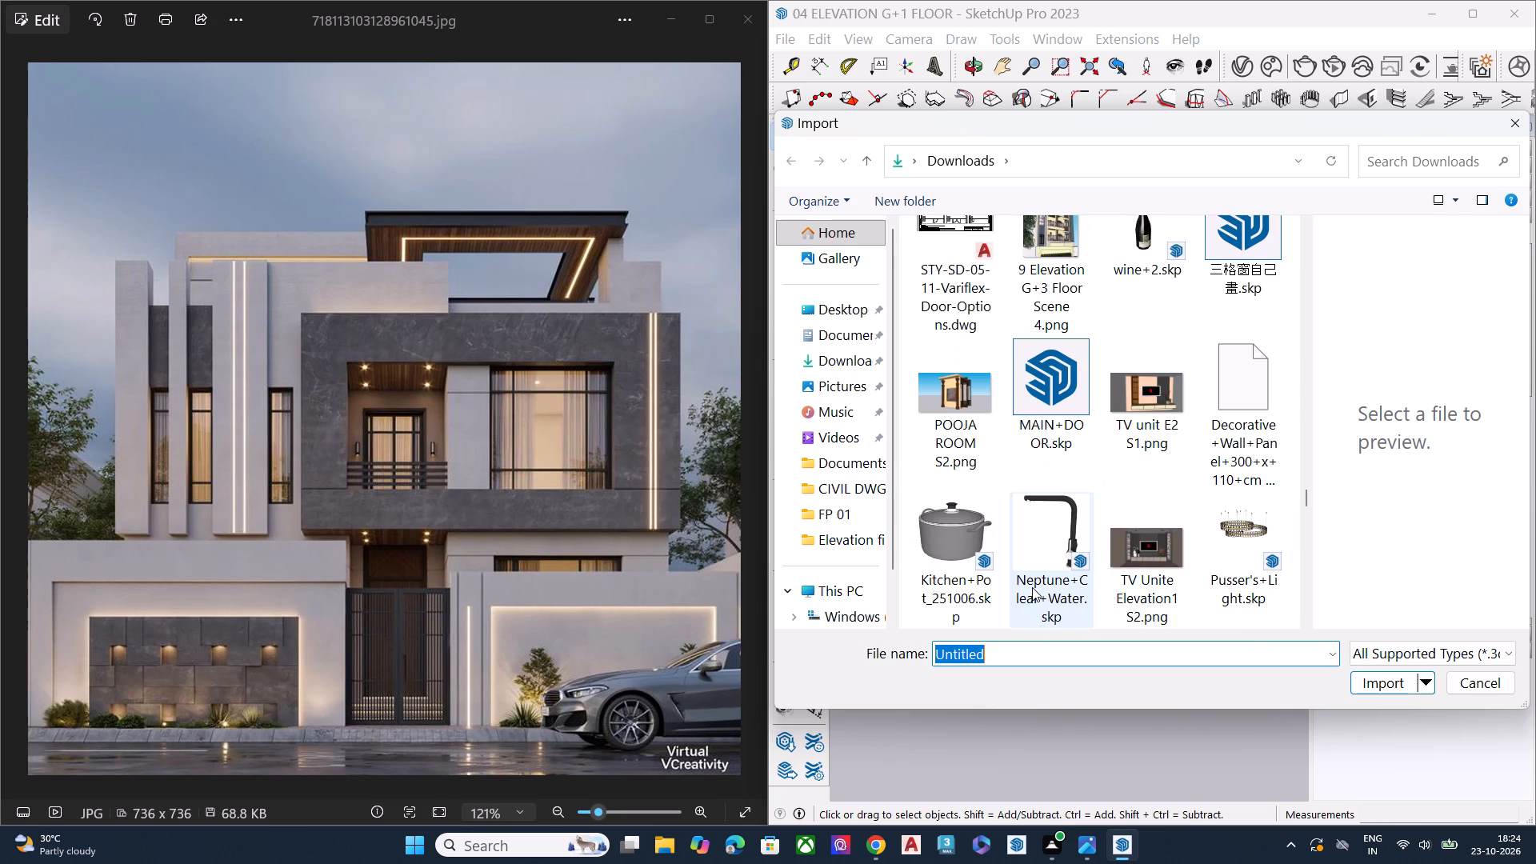
pyautogui.scroll(-1, 1032, 587)
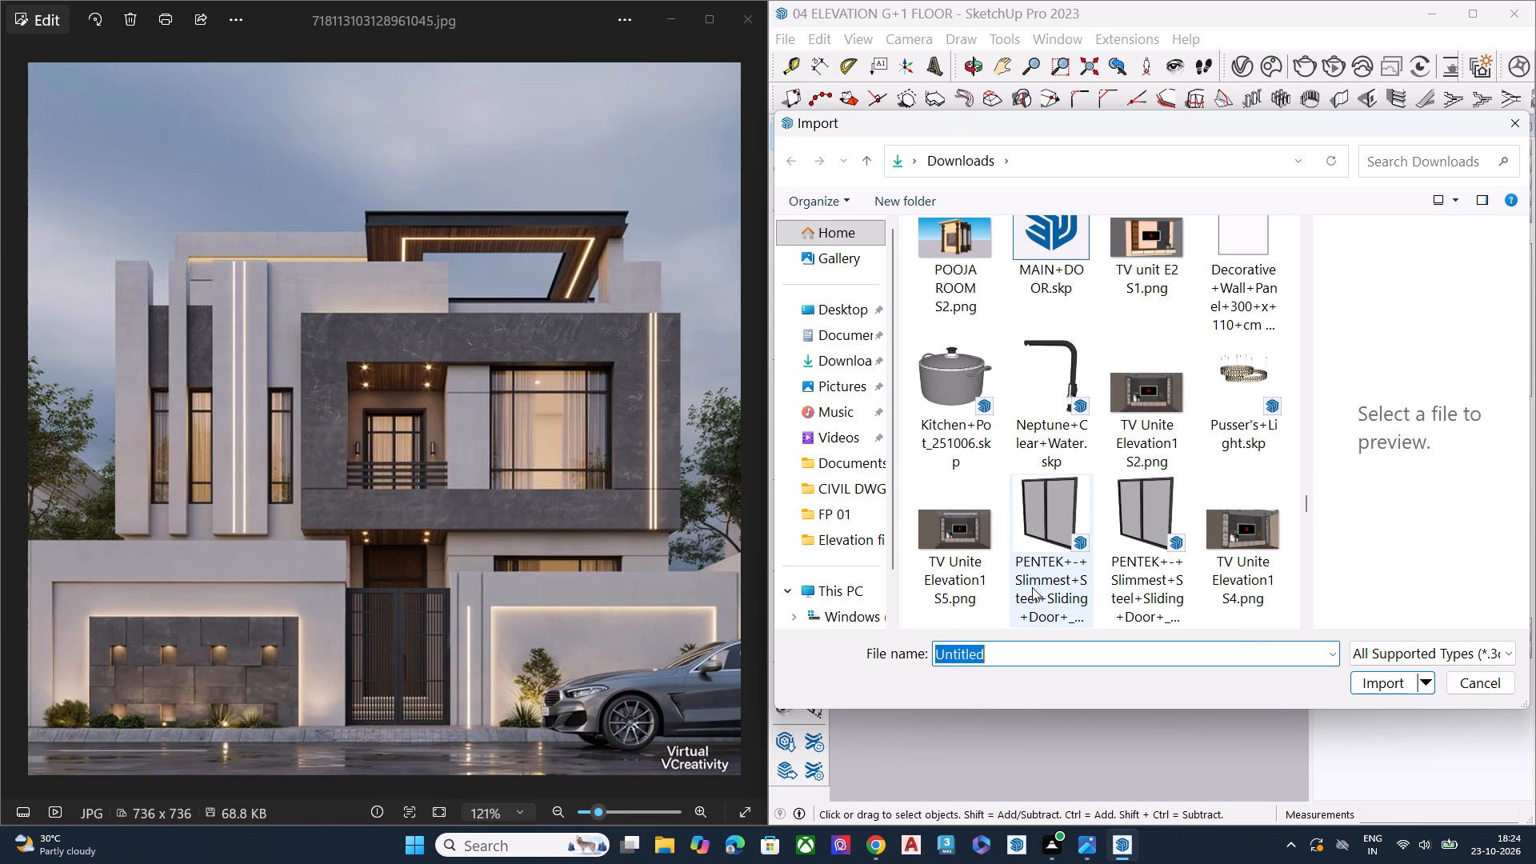
pyautogui.scroll(-2, 1112, 518)
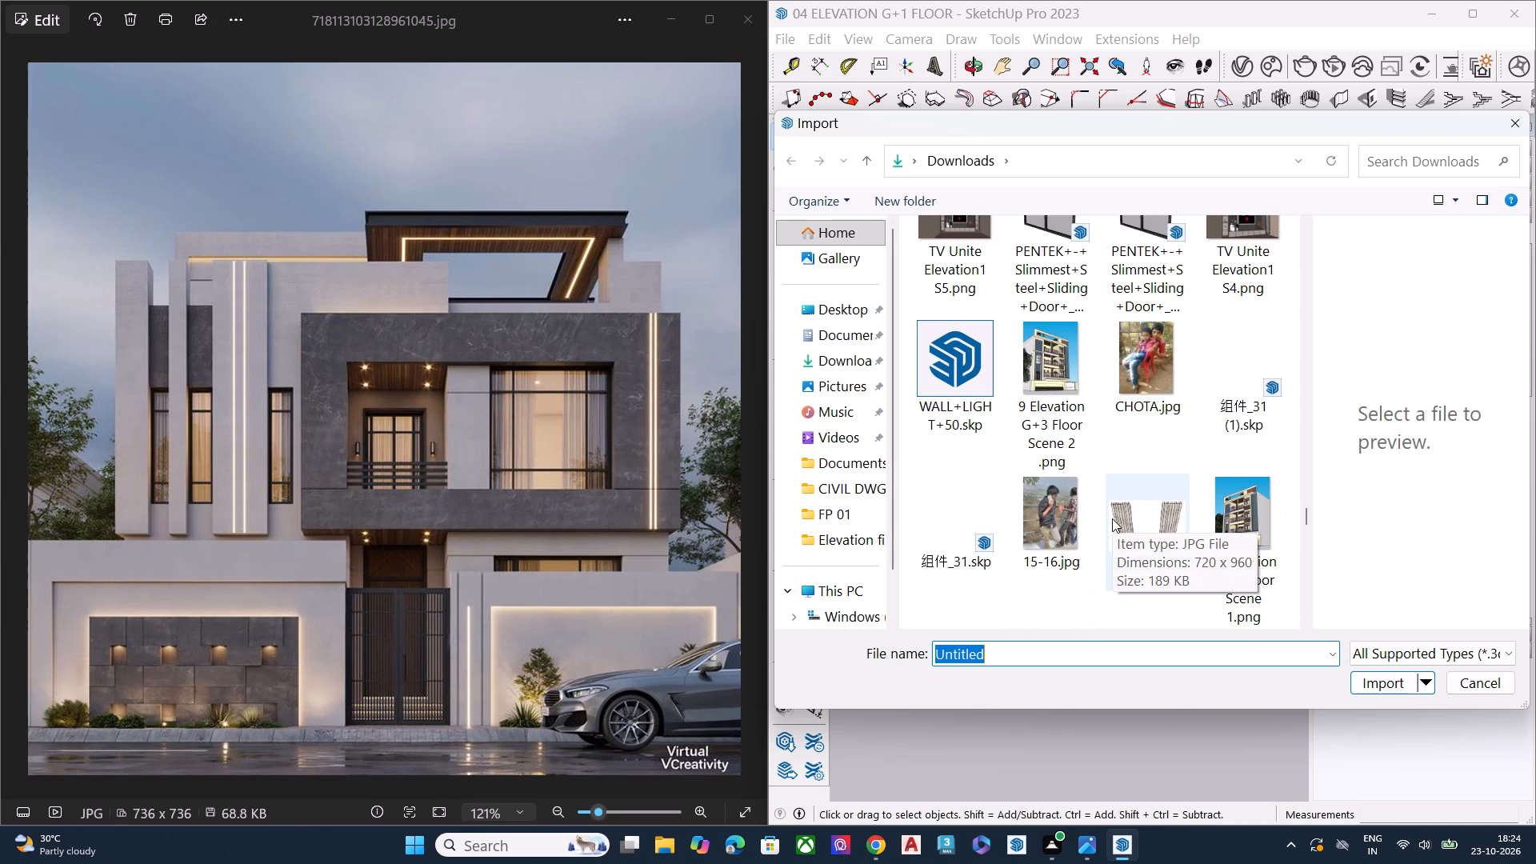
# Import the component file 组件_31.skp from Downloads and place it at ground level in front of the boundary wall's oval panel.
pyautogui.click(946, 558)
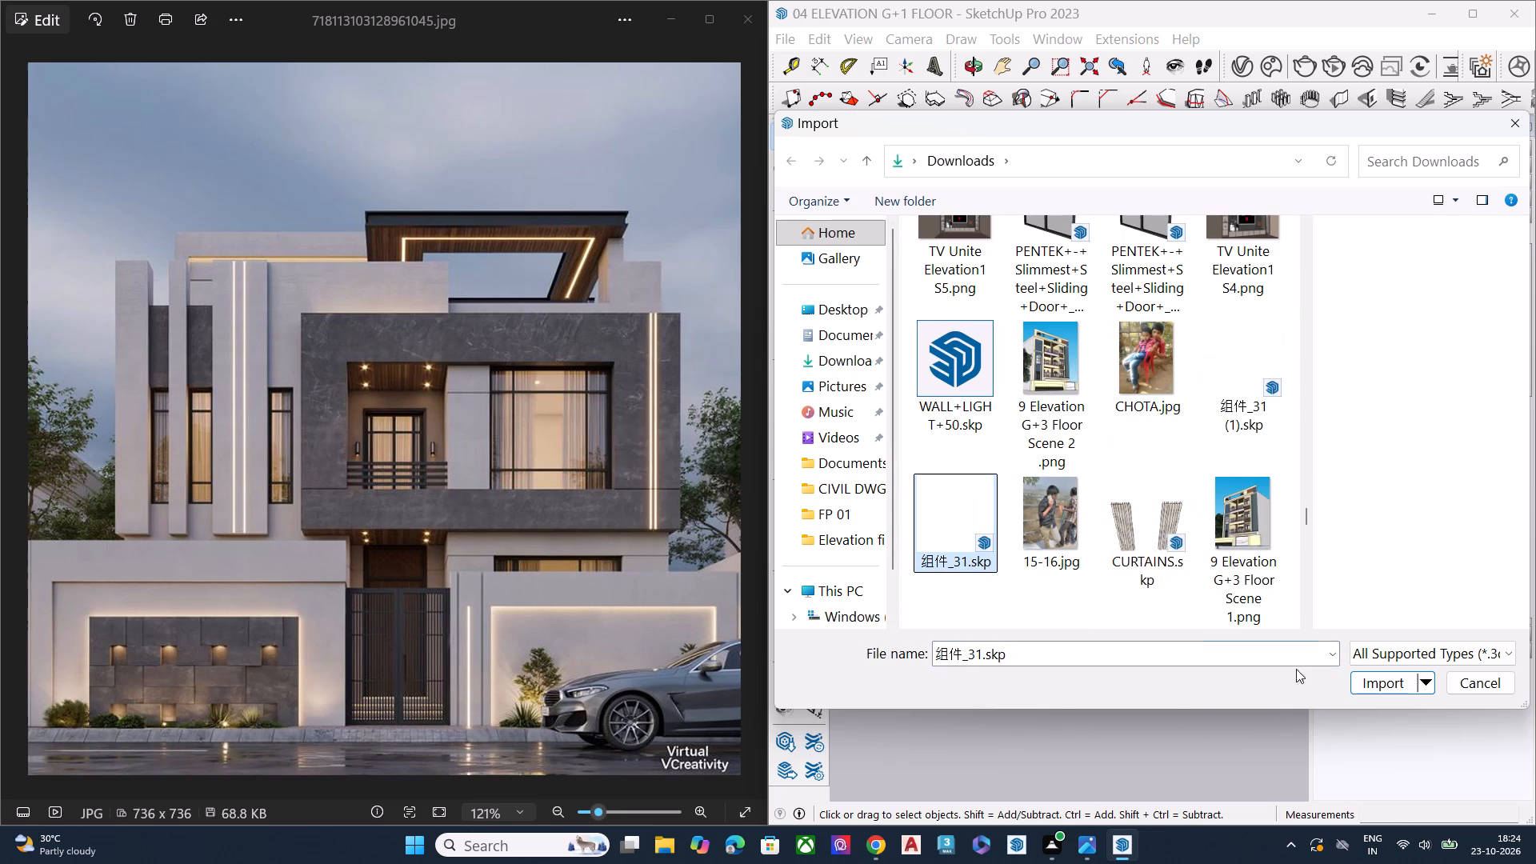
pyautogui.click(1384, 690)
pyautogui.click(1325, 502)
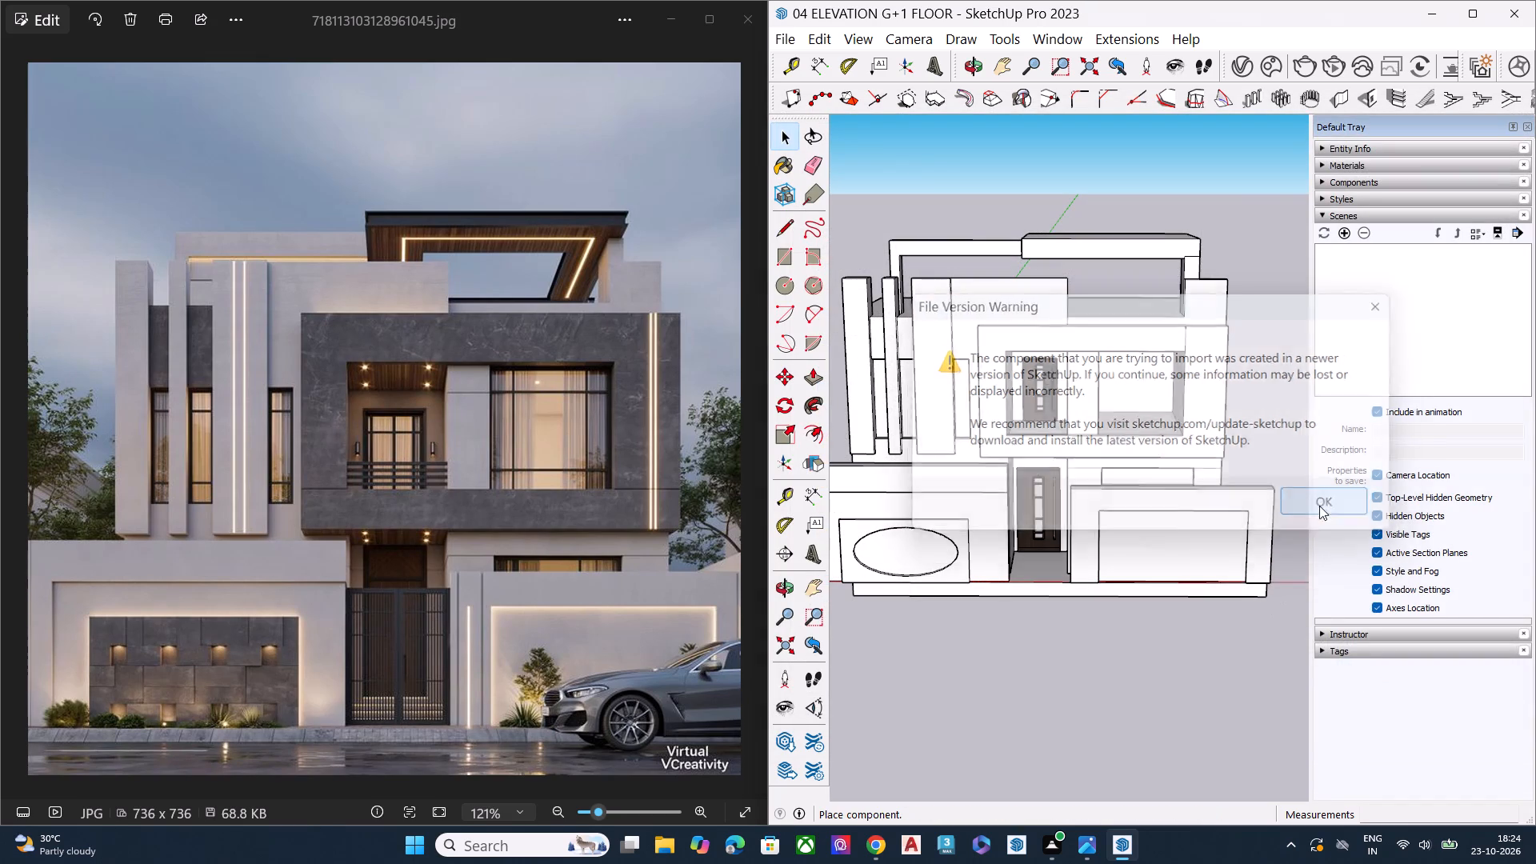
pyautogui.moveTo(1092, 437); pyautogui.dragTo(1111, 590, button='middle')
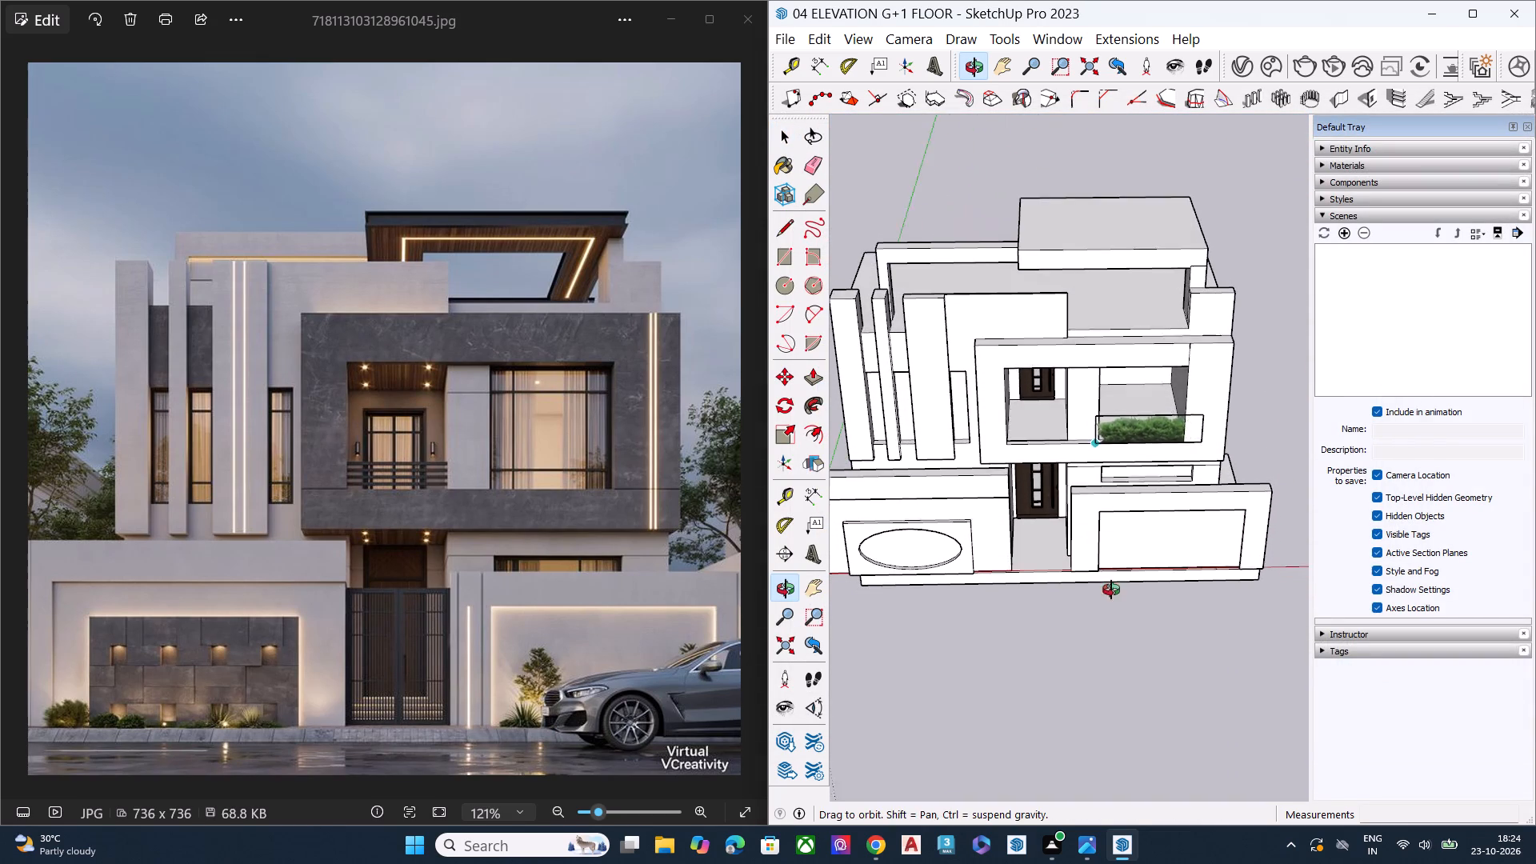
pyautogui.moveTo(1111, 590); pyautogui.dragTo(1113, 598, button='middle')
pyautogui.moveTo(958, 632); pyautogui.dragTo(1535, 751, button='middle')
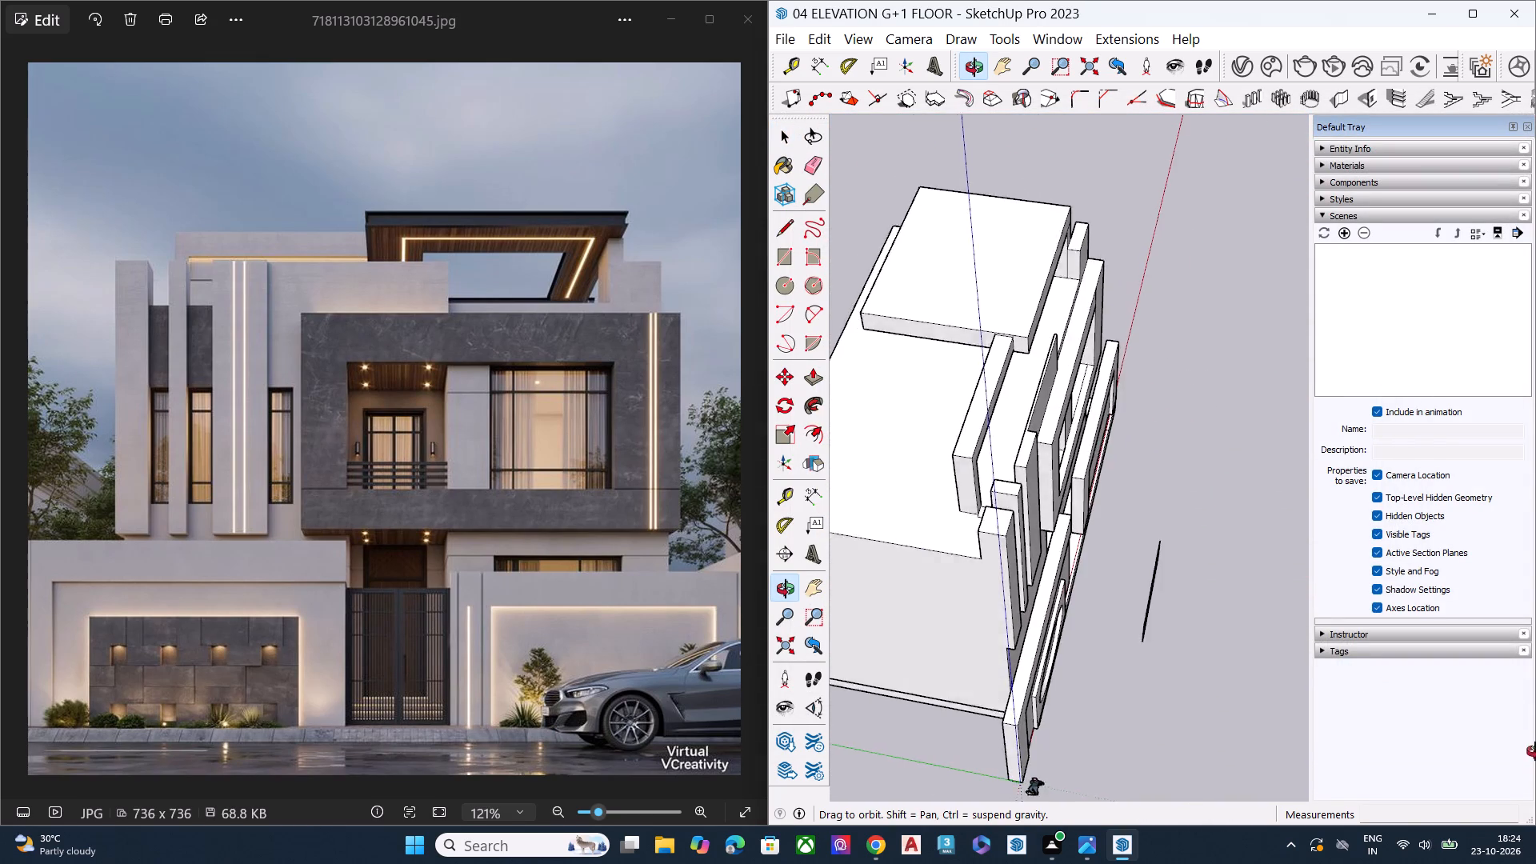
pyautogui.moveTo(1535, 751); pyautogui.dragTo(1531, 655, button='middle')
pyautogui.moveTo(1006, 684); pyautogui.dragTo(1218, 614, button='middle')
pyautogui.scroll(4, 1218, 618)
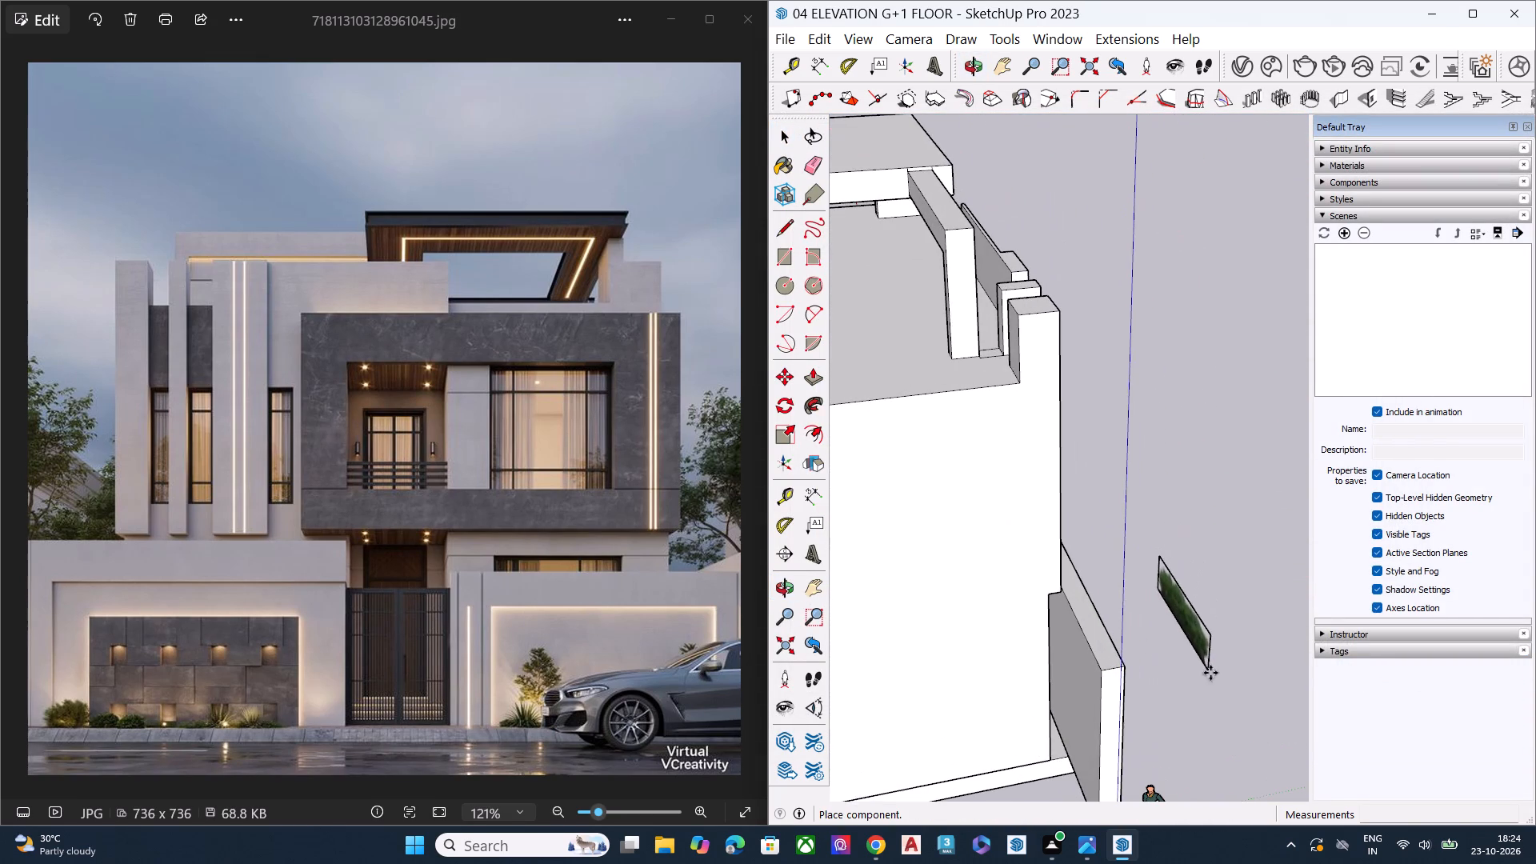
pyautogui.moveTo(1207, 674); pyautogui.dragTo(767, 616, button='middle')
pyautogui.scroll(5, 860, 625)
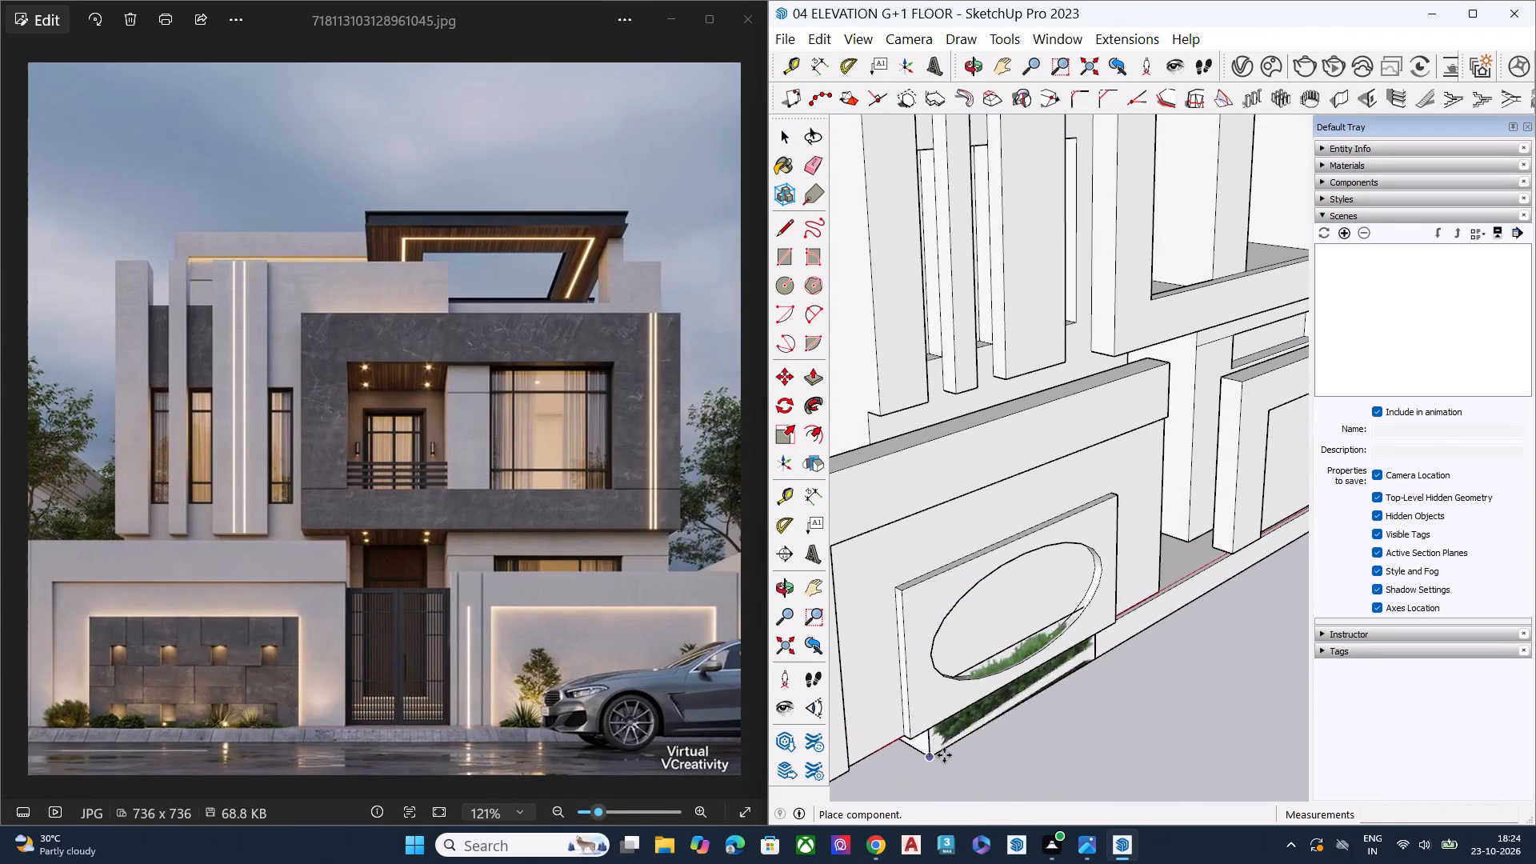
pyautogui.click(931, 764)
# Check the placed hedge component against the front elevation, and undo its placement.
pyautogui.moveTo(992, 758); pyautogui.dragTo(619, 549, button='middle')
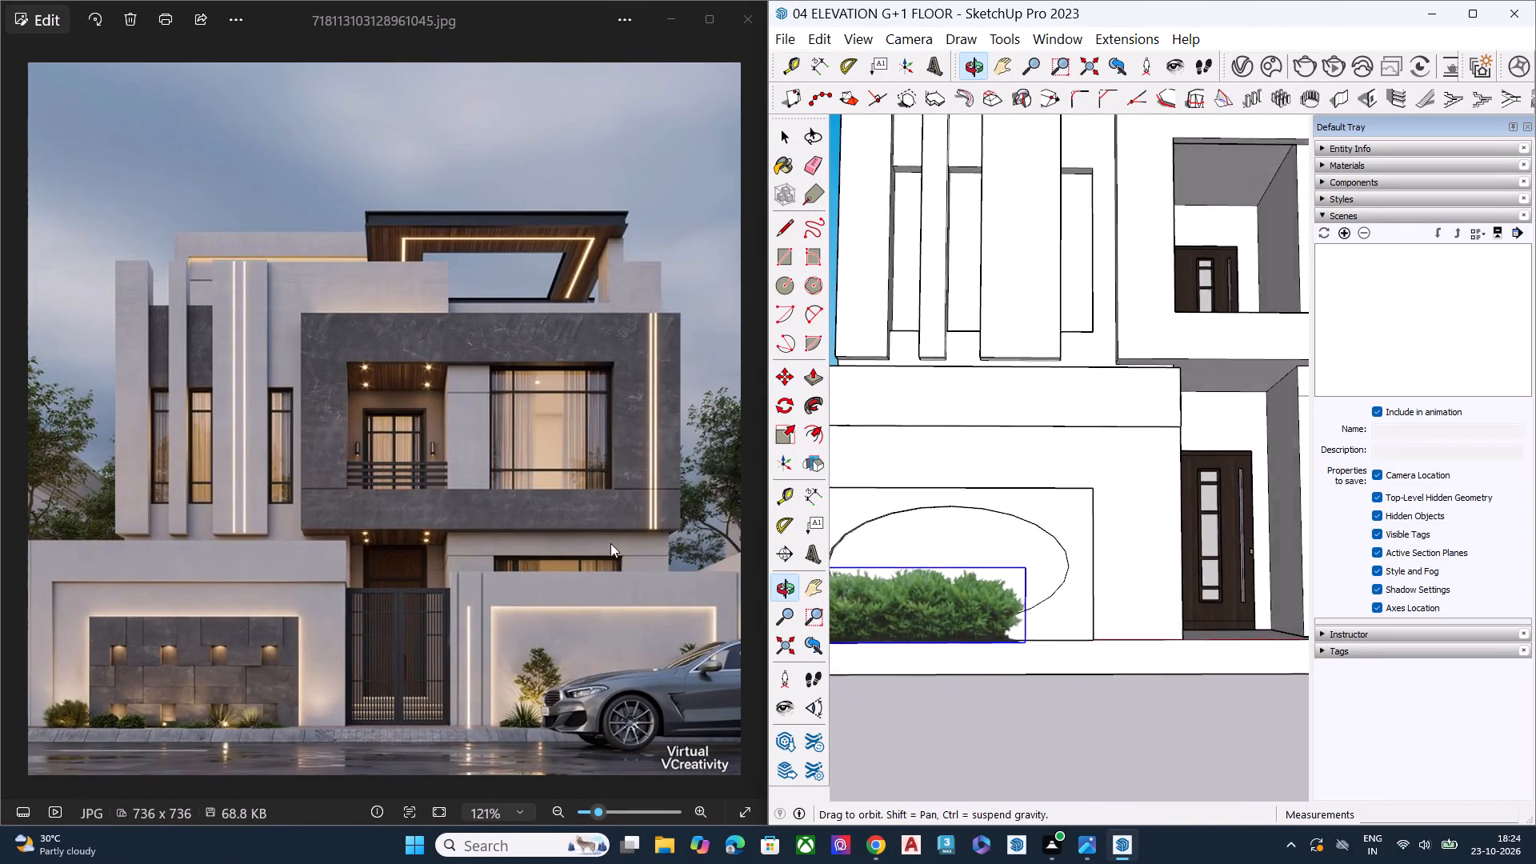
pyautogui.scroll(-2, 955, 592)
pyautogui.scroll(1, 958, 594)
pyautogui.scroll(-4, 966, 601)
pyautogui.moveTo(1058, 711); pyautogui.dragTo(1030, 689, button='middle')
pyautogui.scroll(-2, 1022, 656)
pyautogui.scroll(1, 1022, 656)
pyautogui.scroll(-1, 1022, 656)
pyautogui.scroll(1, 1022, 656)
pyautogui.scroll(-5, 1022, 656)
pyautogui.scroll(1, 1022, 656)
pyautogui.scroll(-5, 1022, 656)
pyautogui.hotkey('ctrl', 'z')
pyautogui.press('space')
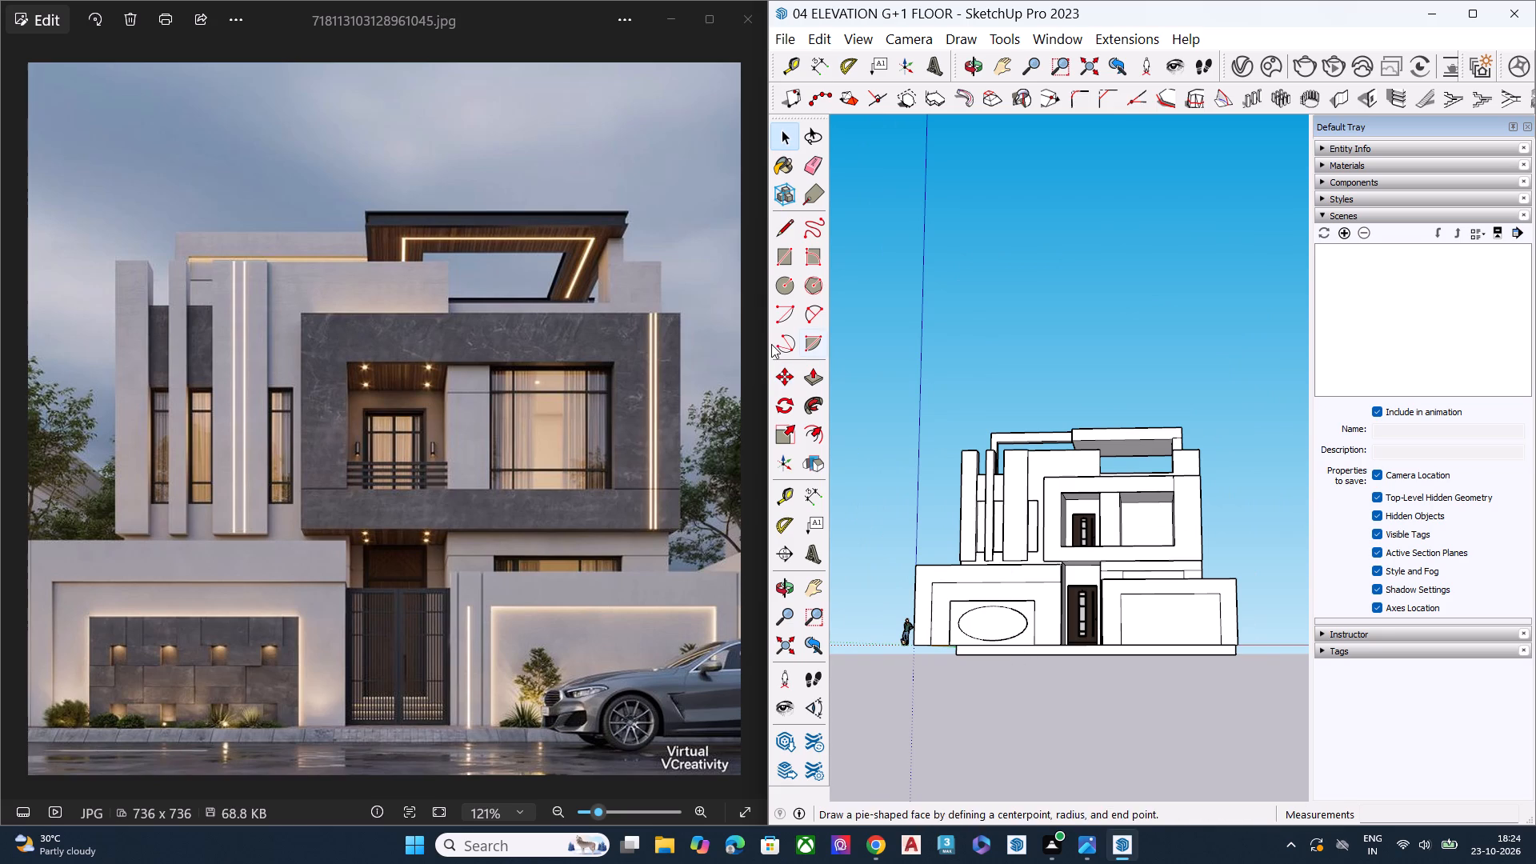
# Start an import and look through the Downloads folder for the downloaded window model files.
pyautogui.click(782, 37)
pyautogui.click(818, 362)
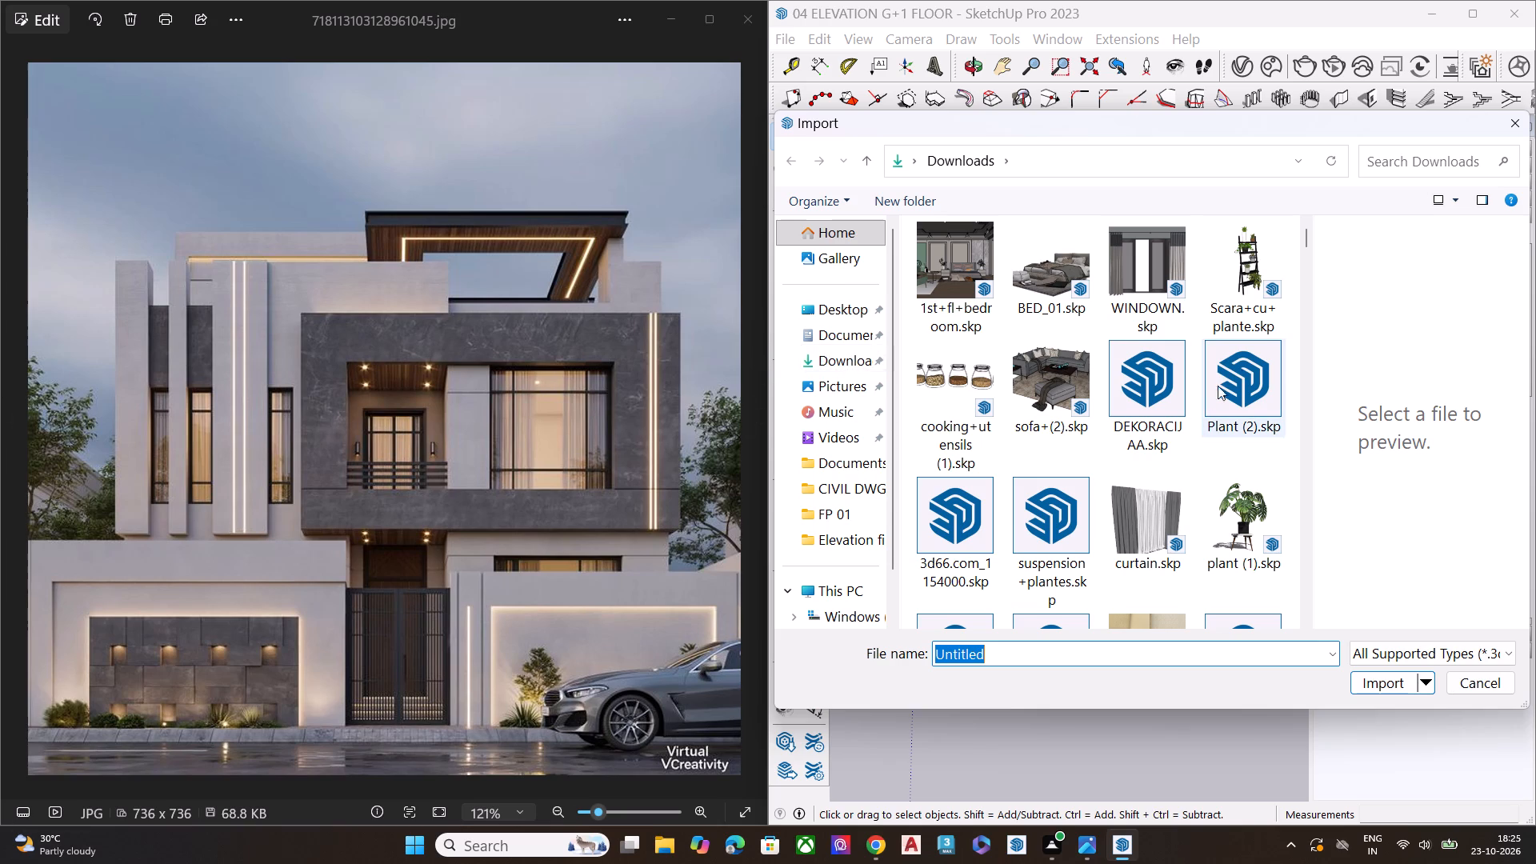
pyautogui.scroll(-5, 1115, 431)
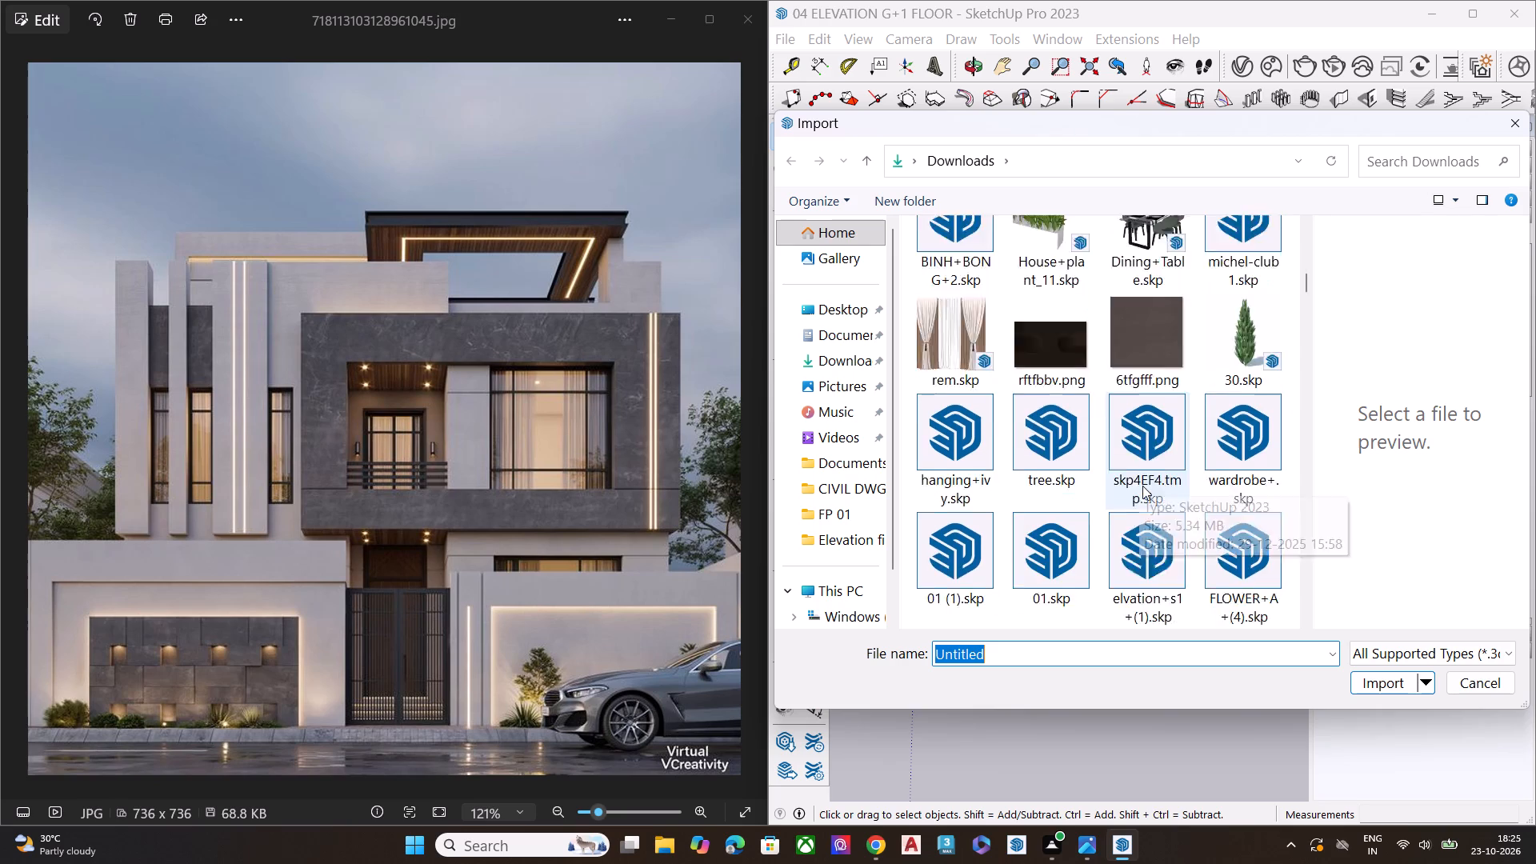
pyautogui.scroll(-10, 1142, 486)
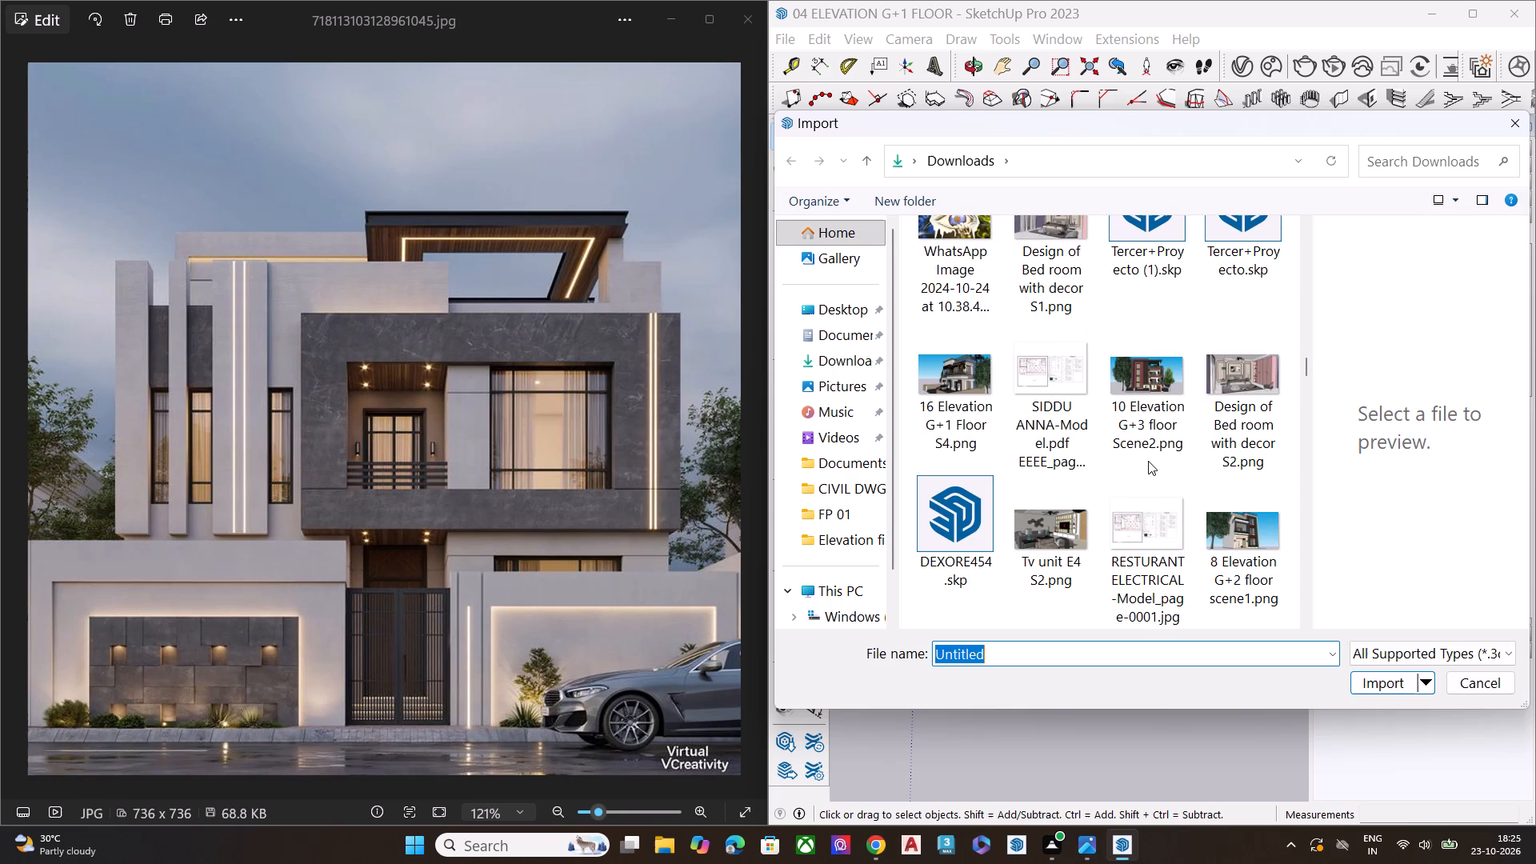
pyautogui.scroll(-4, 1148, 461)
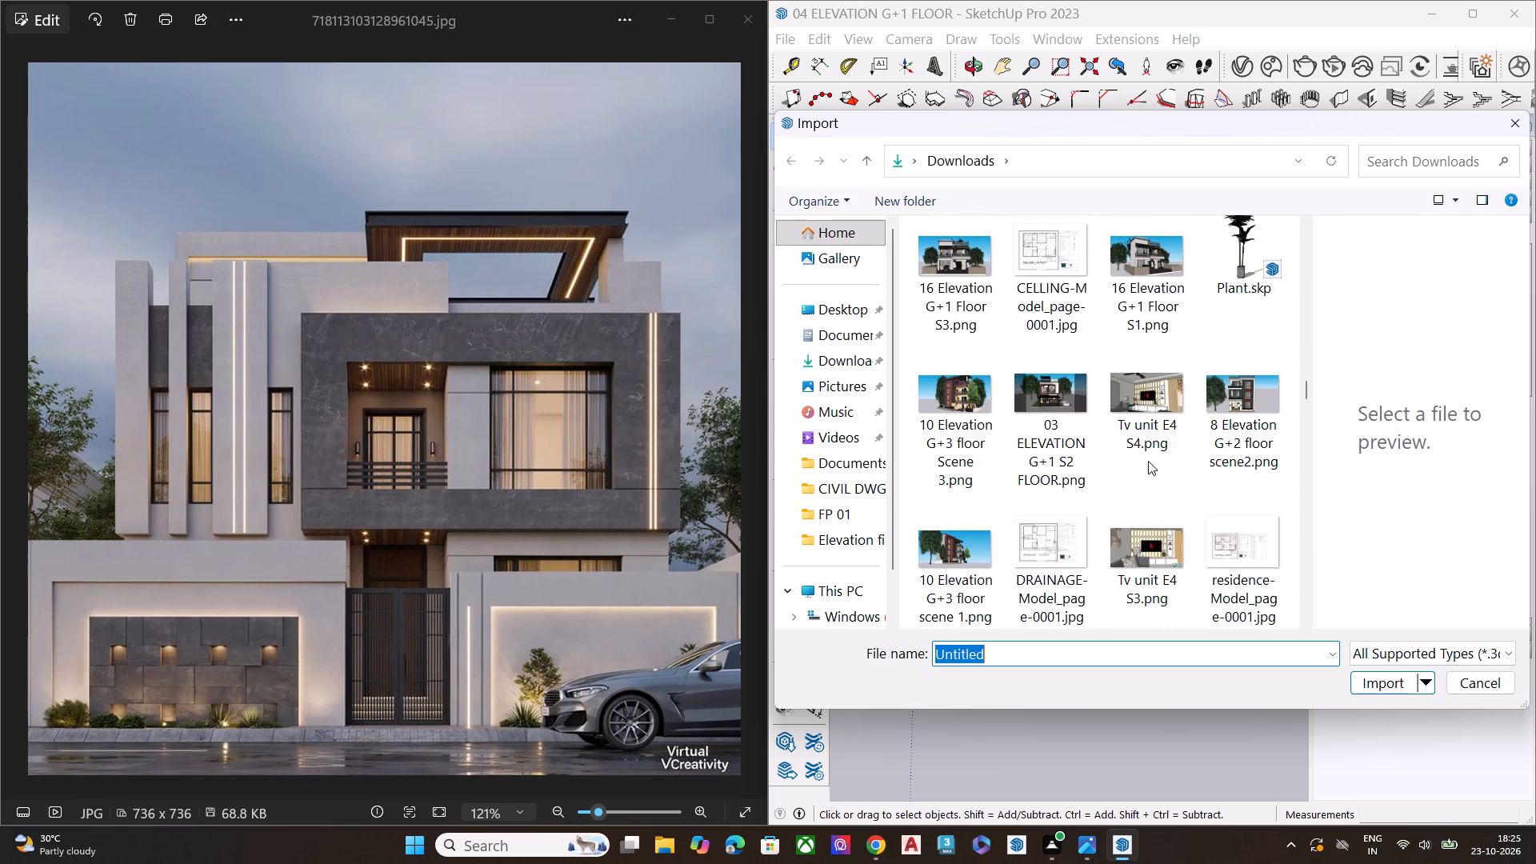
pyautogui.scroll(-4, 1148, 461)
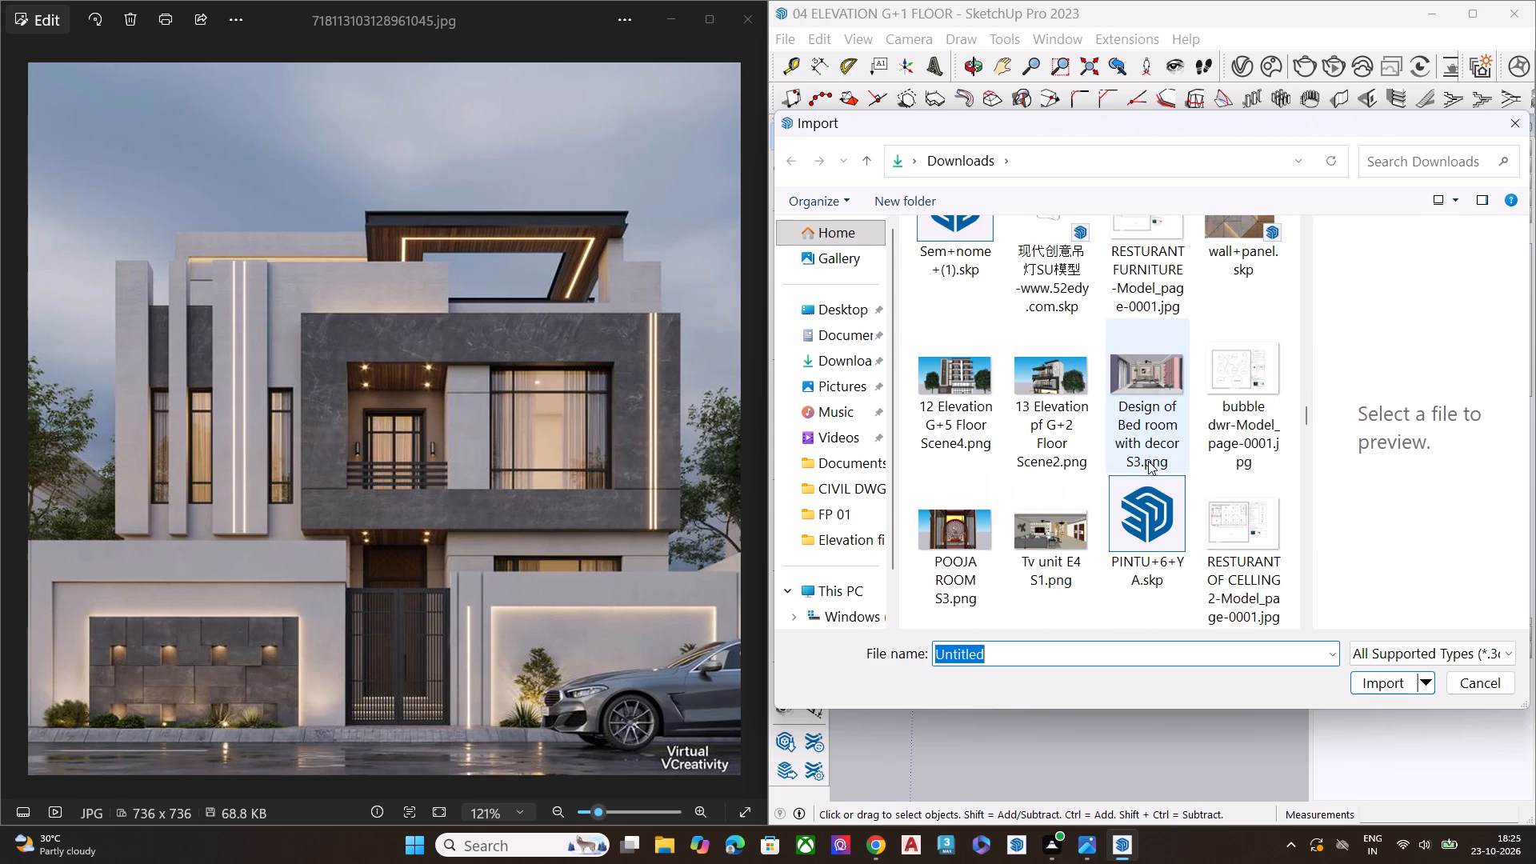
pyautogui.scroll(-2, 1148, 461)
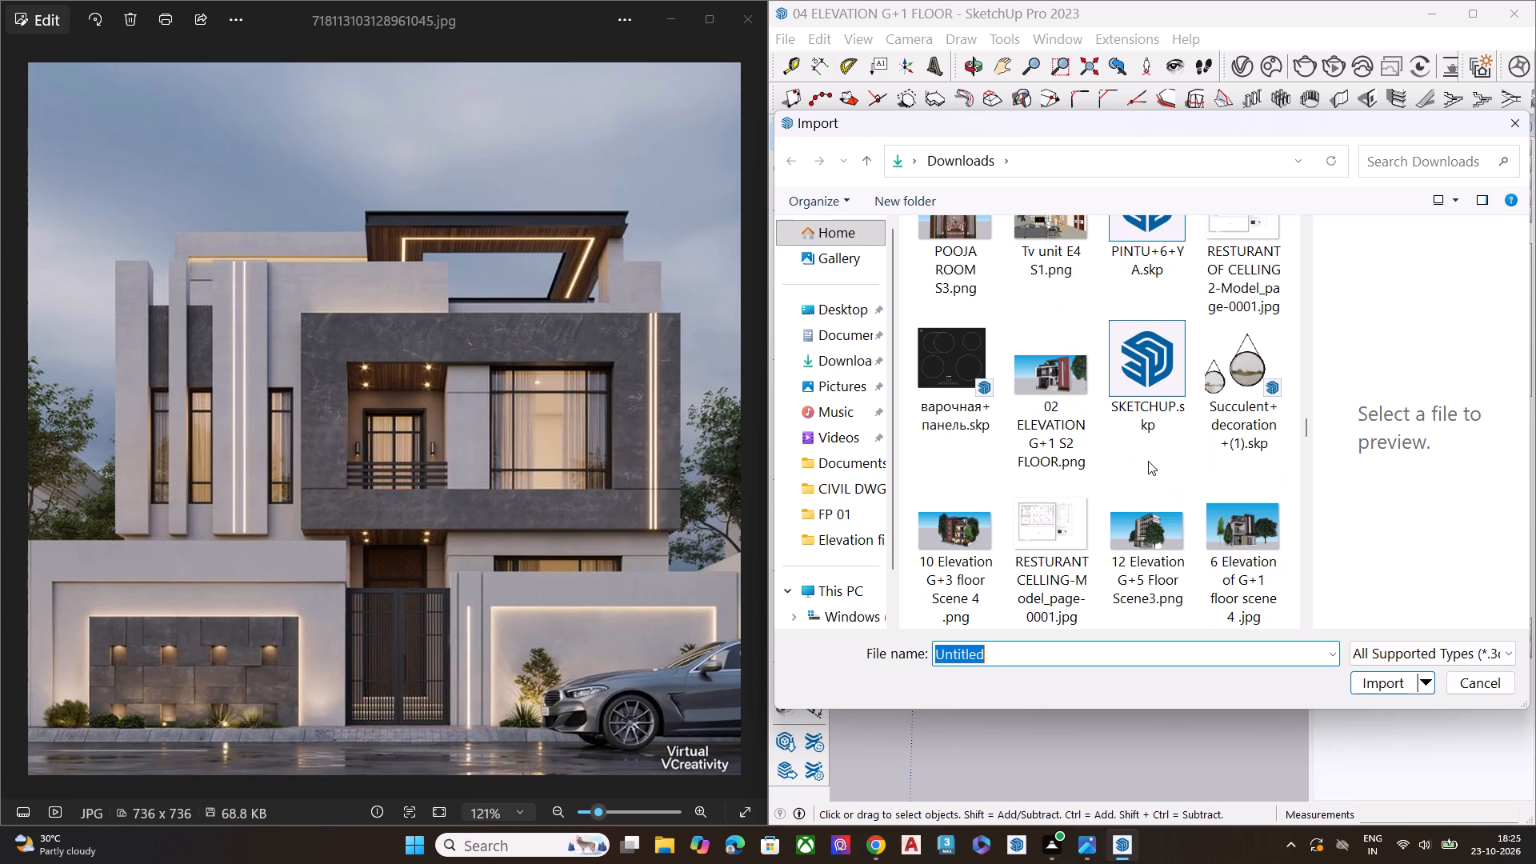
pyautogui.scroll(-1, 1148, 461)
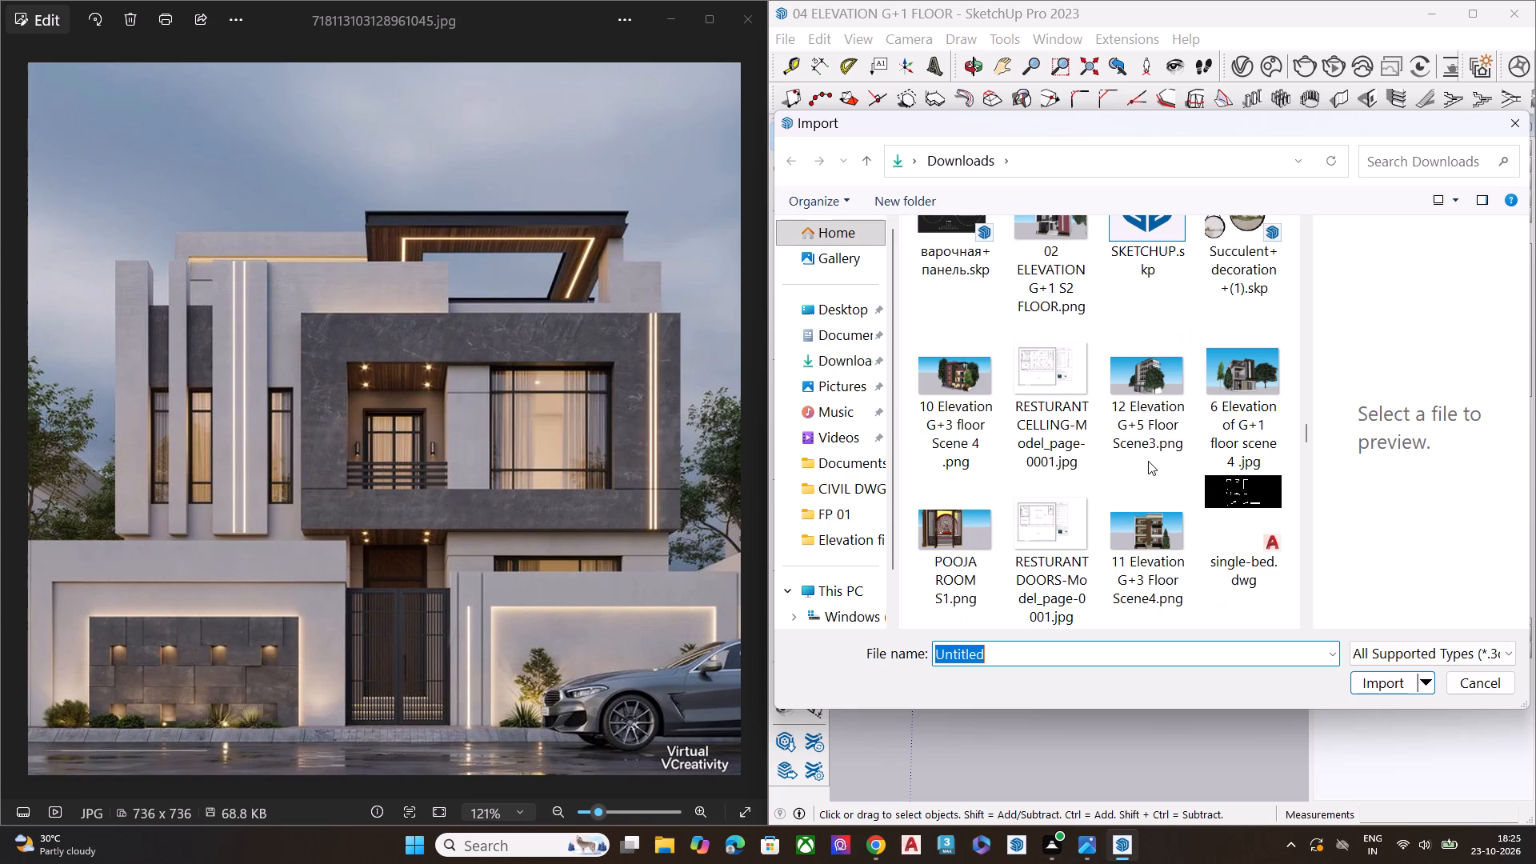
pyautogui.scroll(-1, 1148, 461)
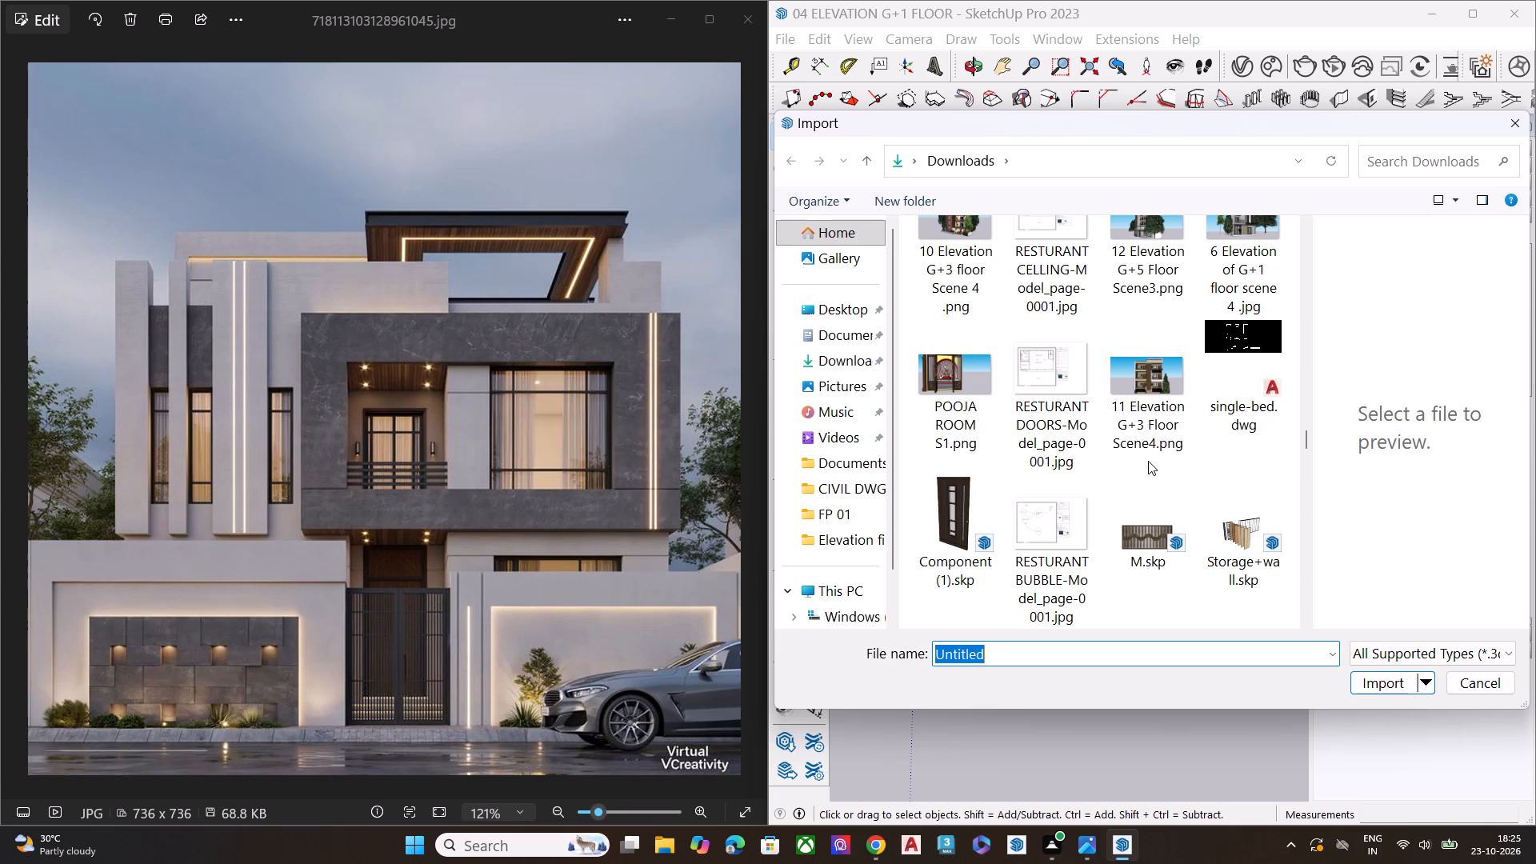
pyautogui.scroll(-1, 1148, 461)
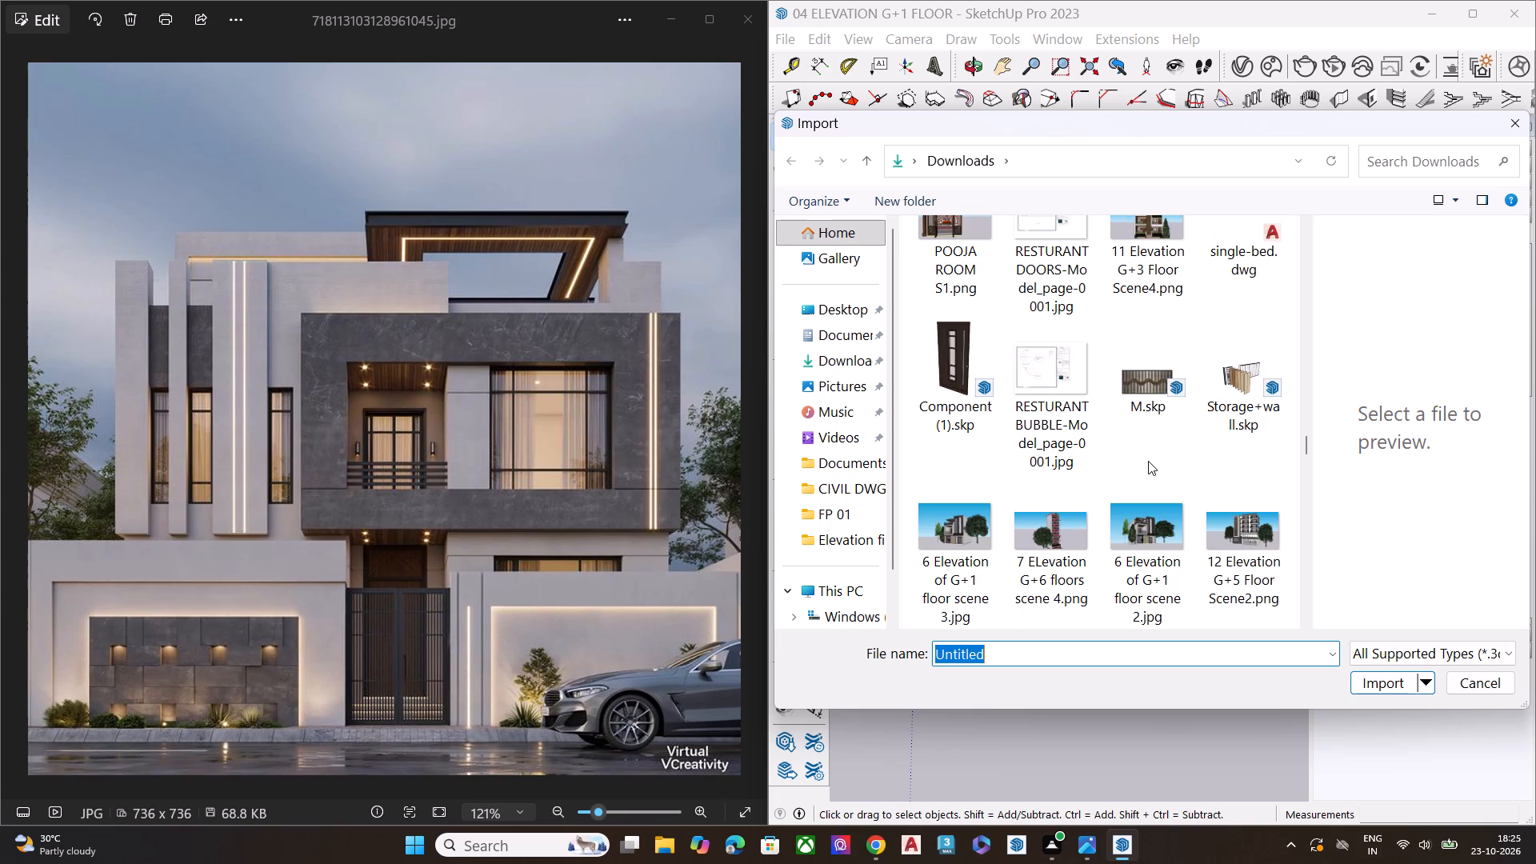
pyautogui.scroll(-2, 1148, 461)
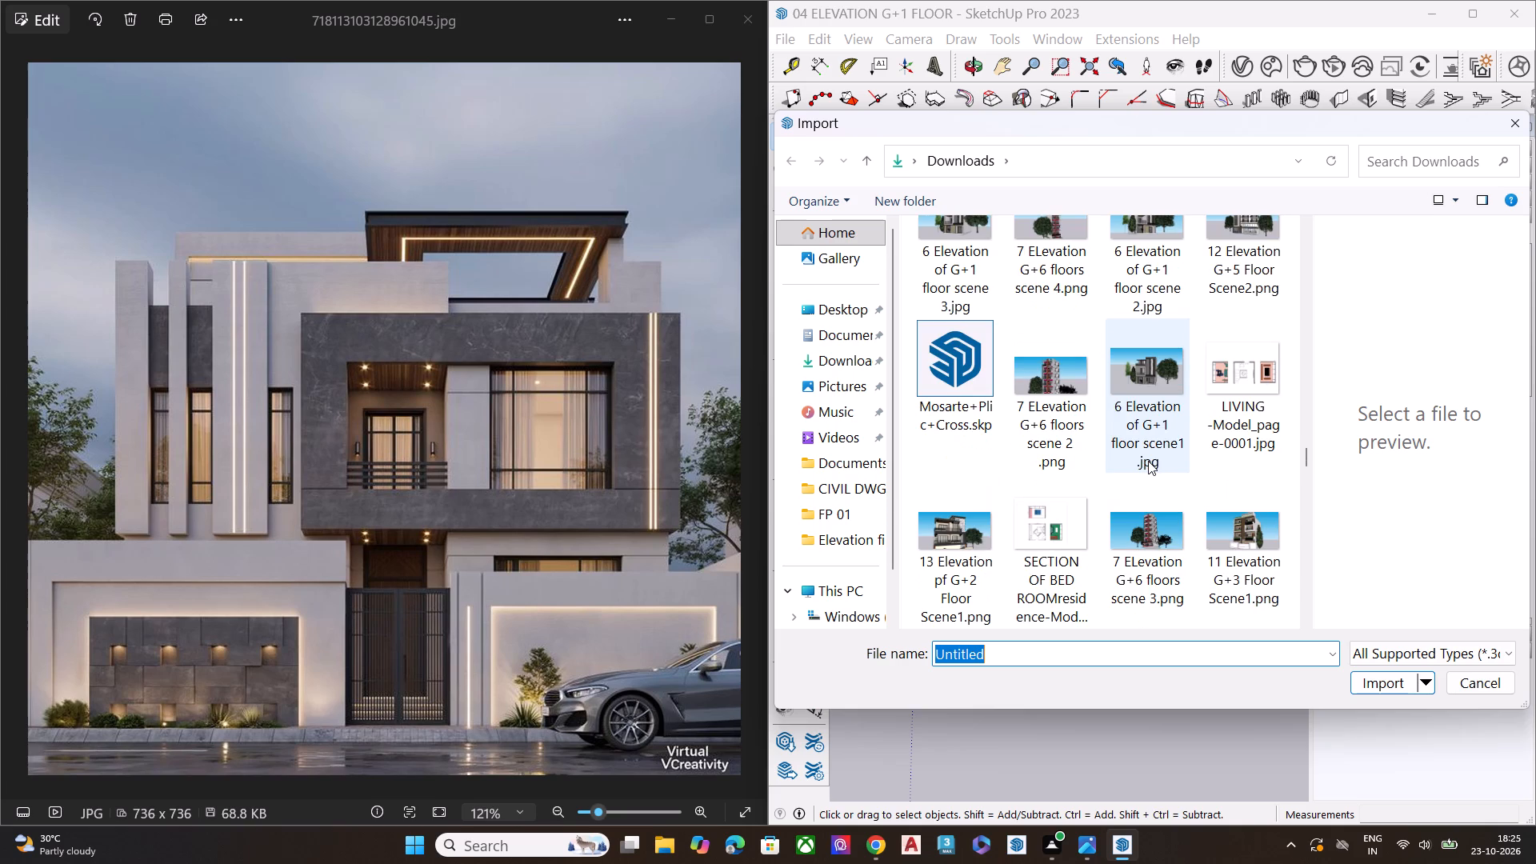
pyautogui.scroll(-1, 1148, 461)
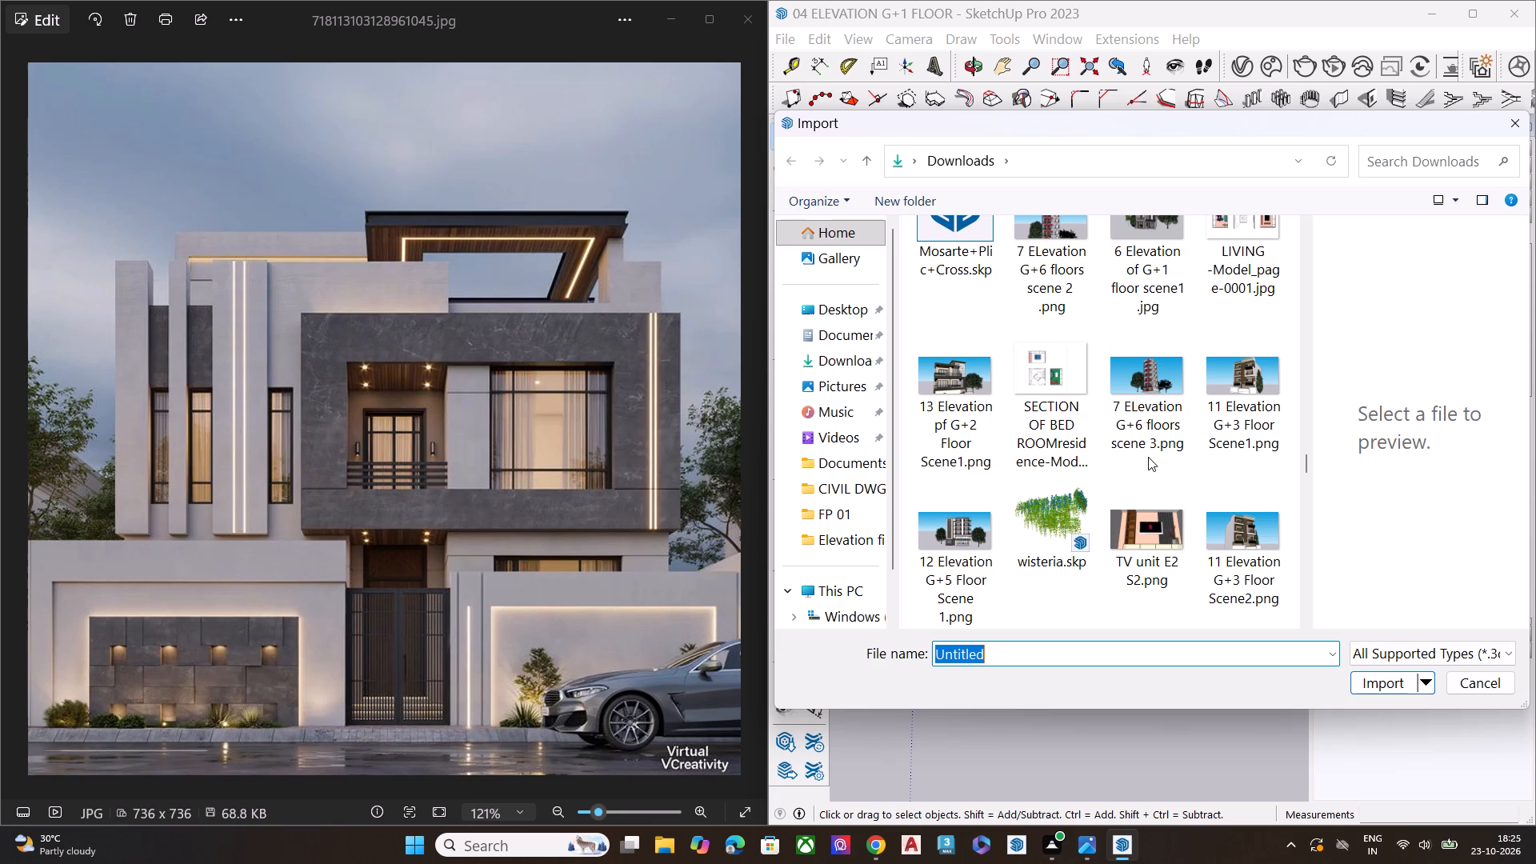
pyautogui.scroll(-2, 1142, 467)
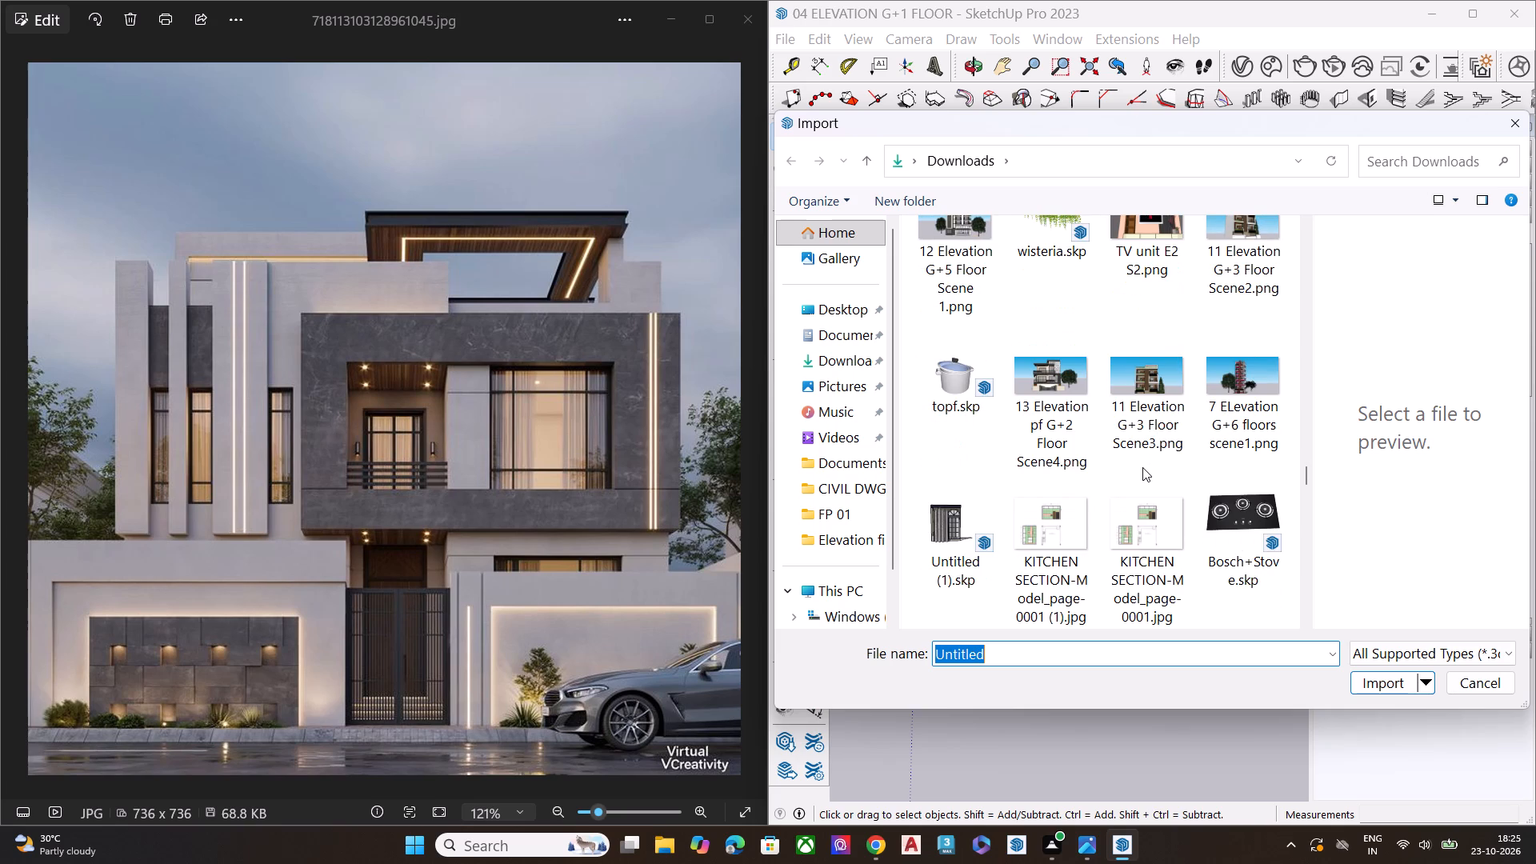
pyautogui.scroll(-3, 1142, 467)
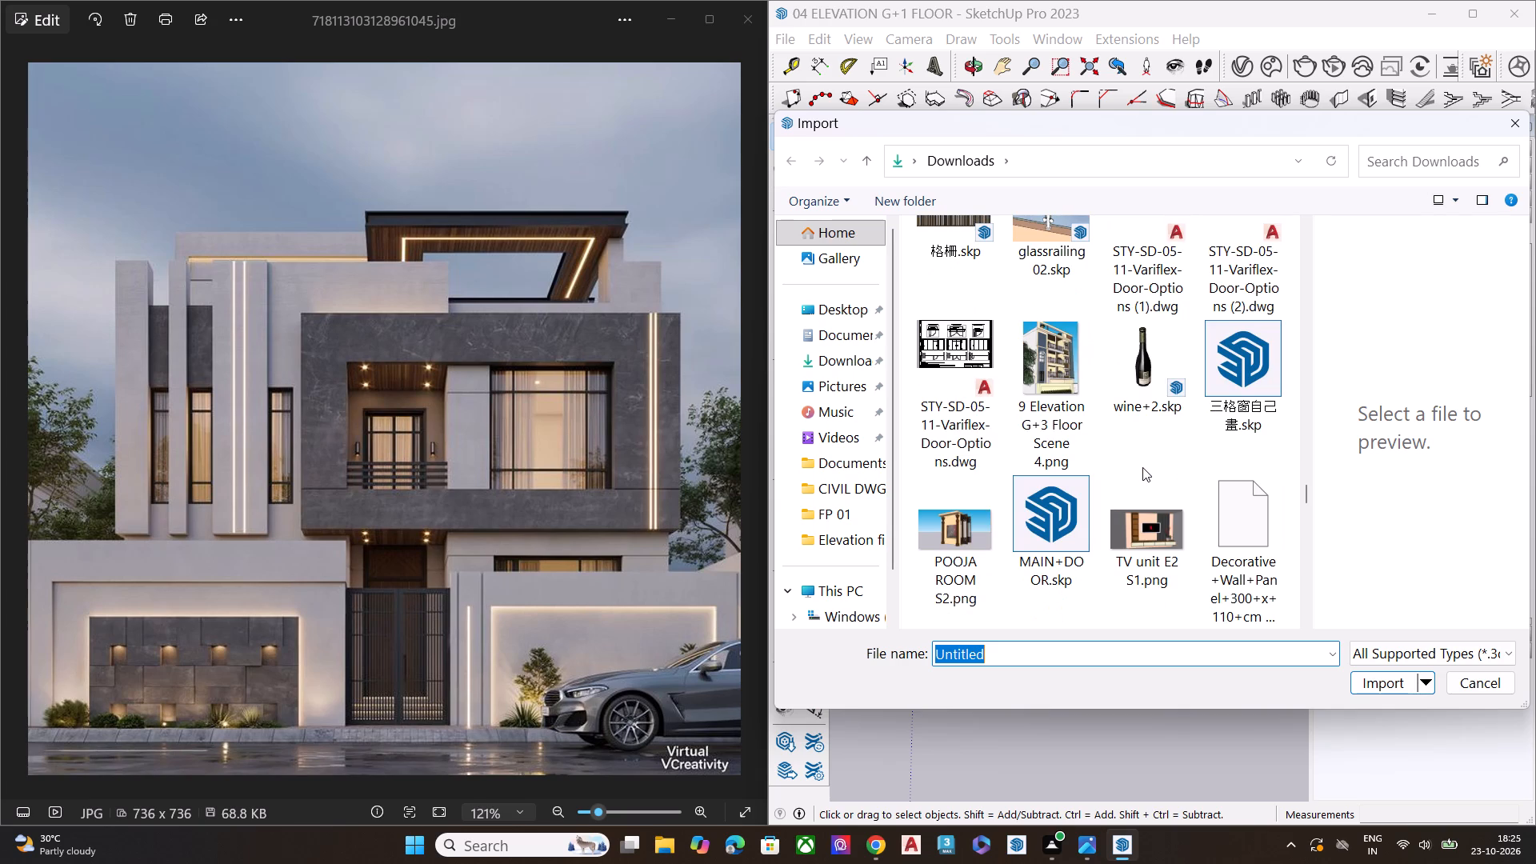
pyautogui.scroll(-1, 1142, 467)
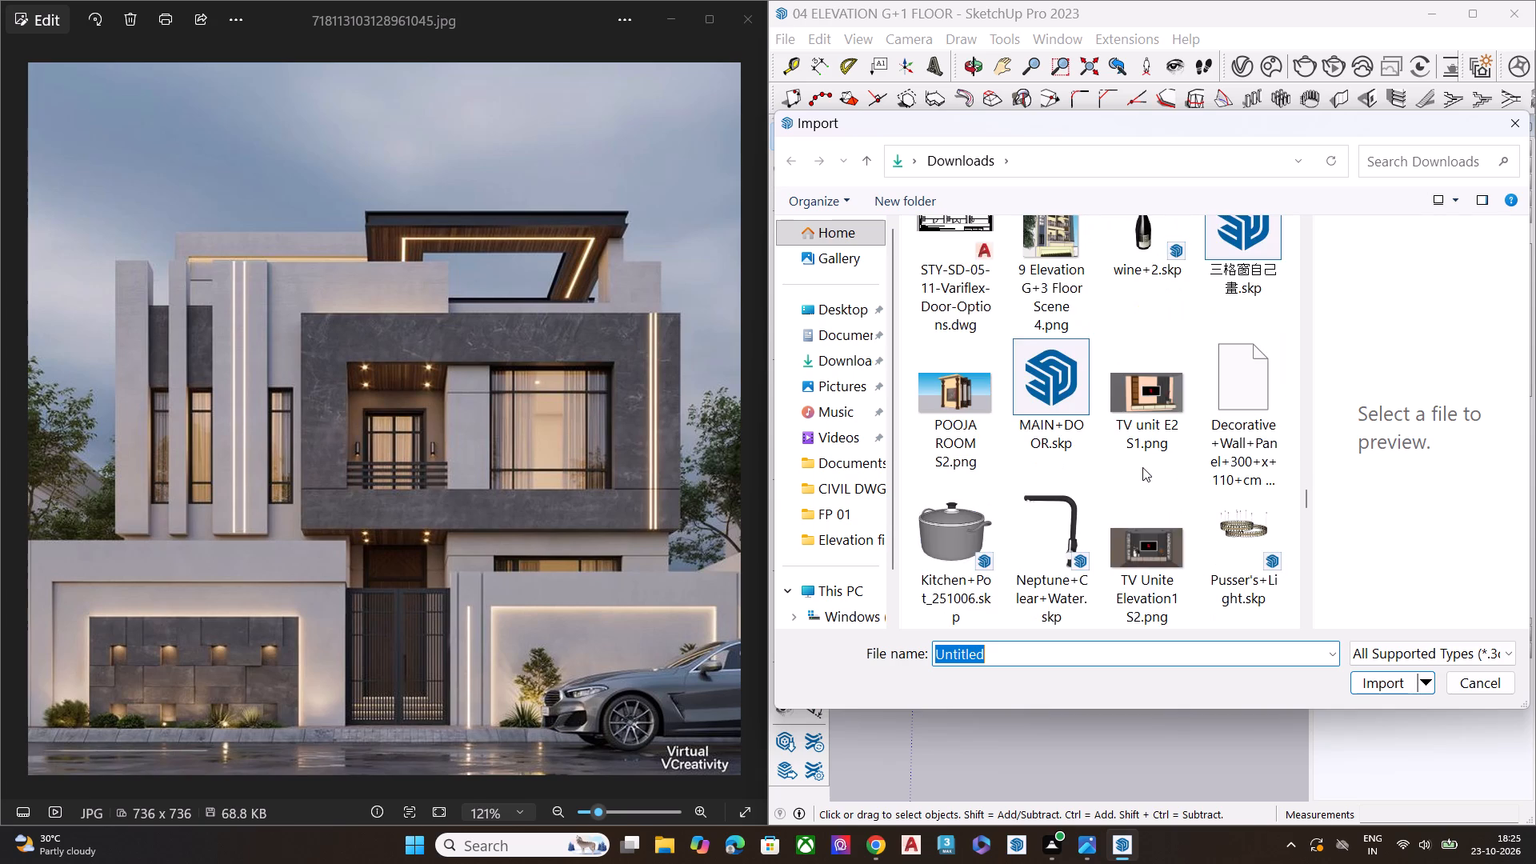
pyautogui.scroll(-6, 1142, 467)
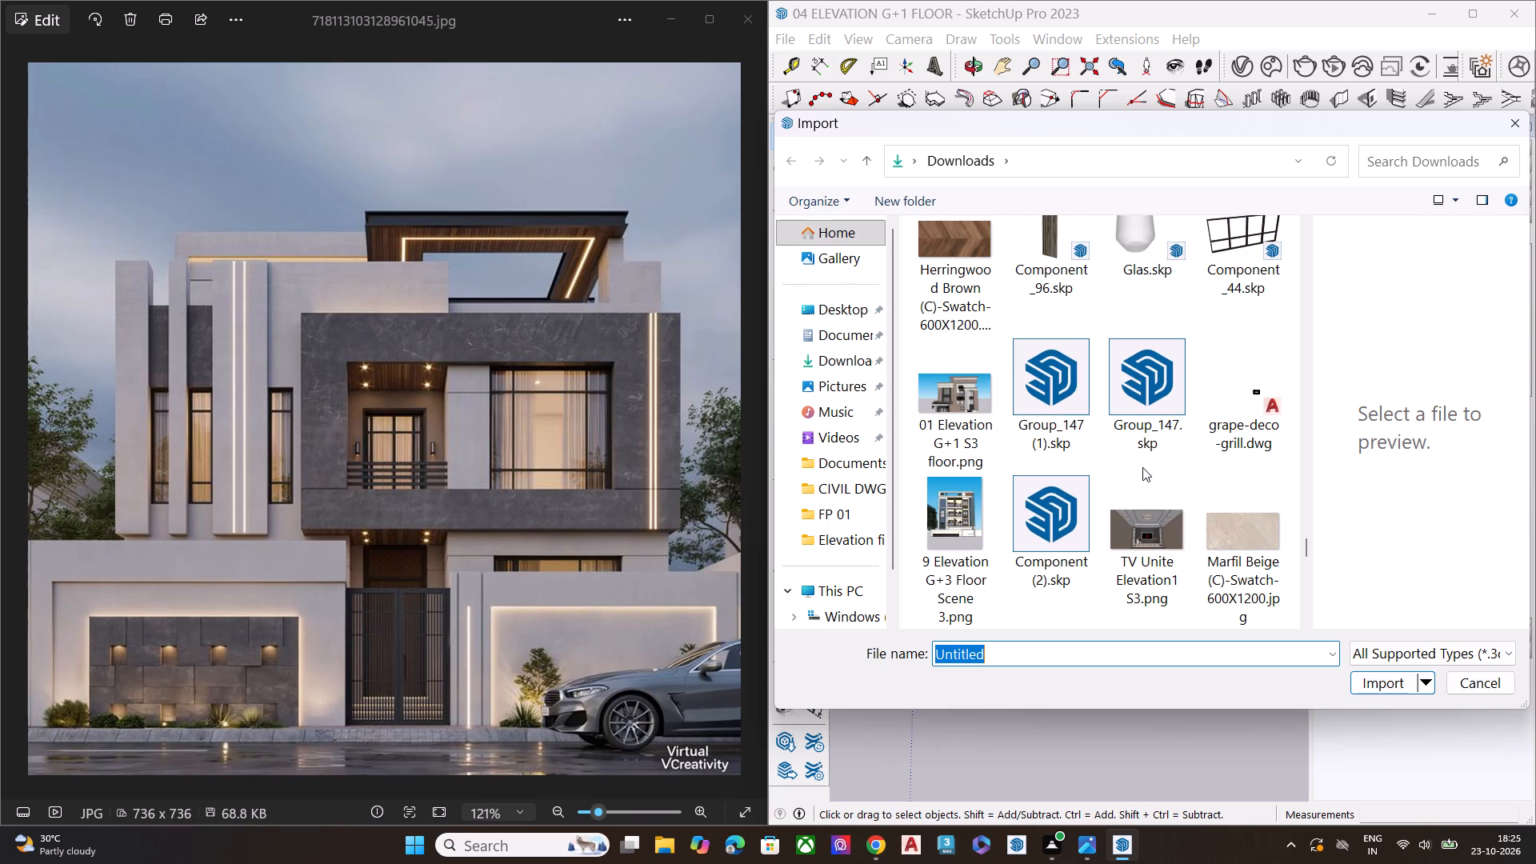
pyautogui.scroll(-4, 1142, 467)
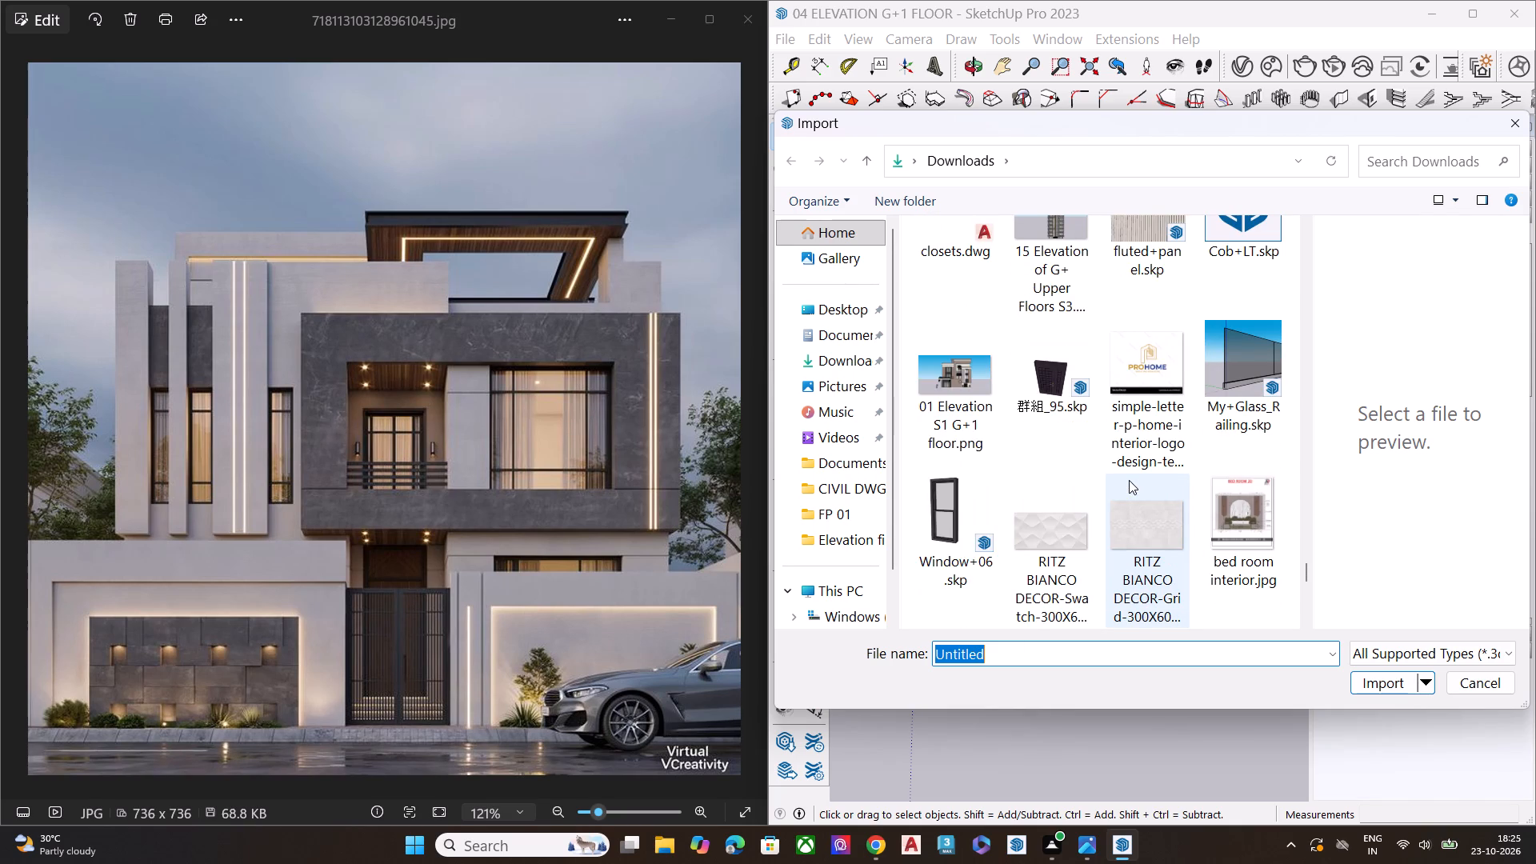
pyautogui.scroll(-3, 1129, 480)
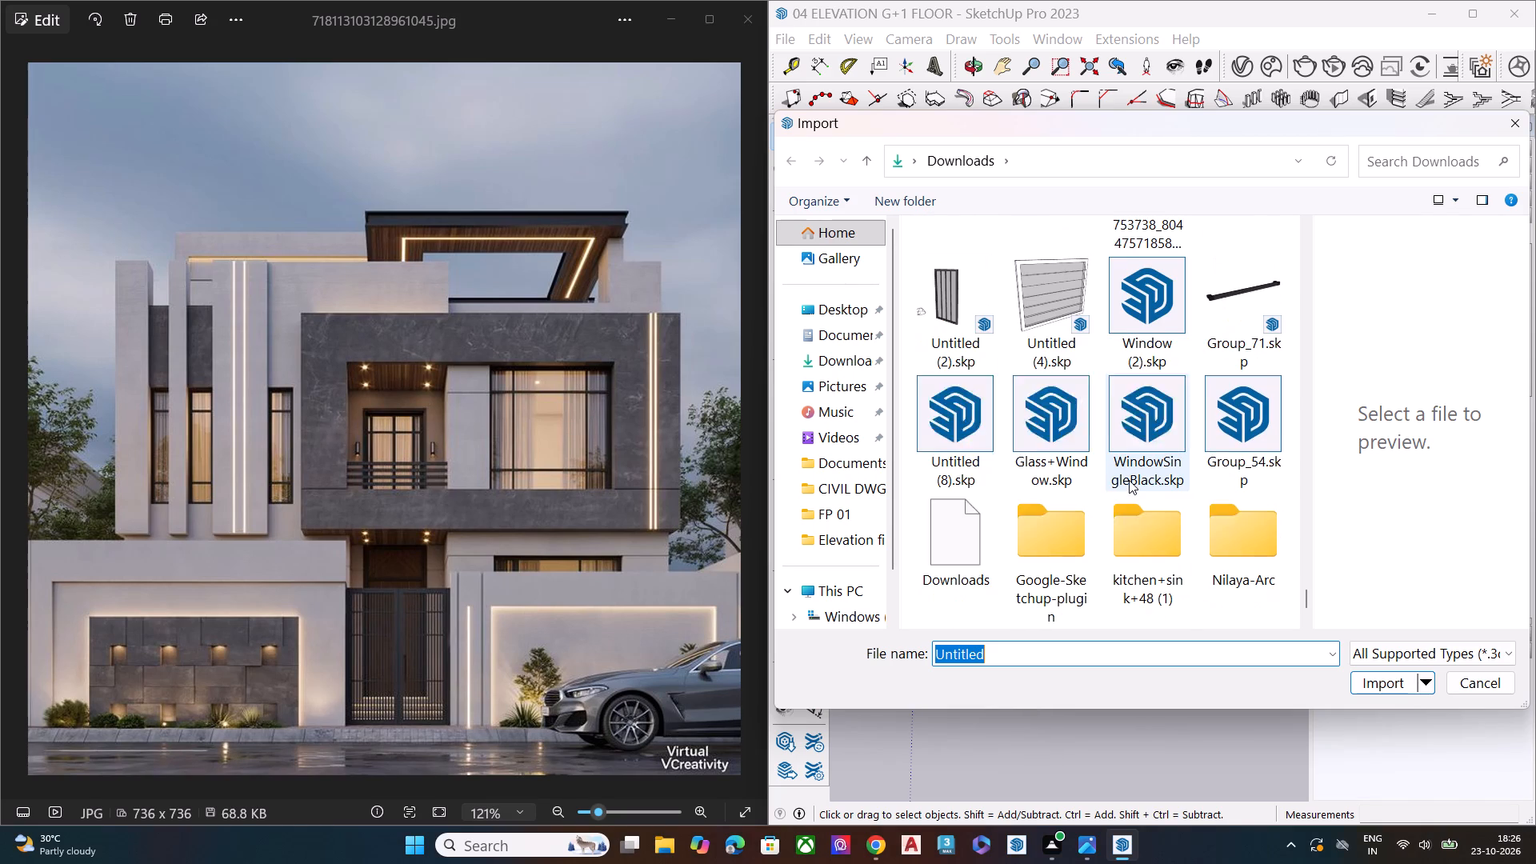
pyautogui.scroll(-3, 1129, 481)
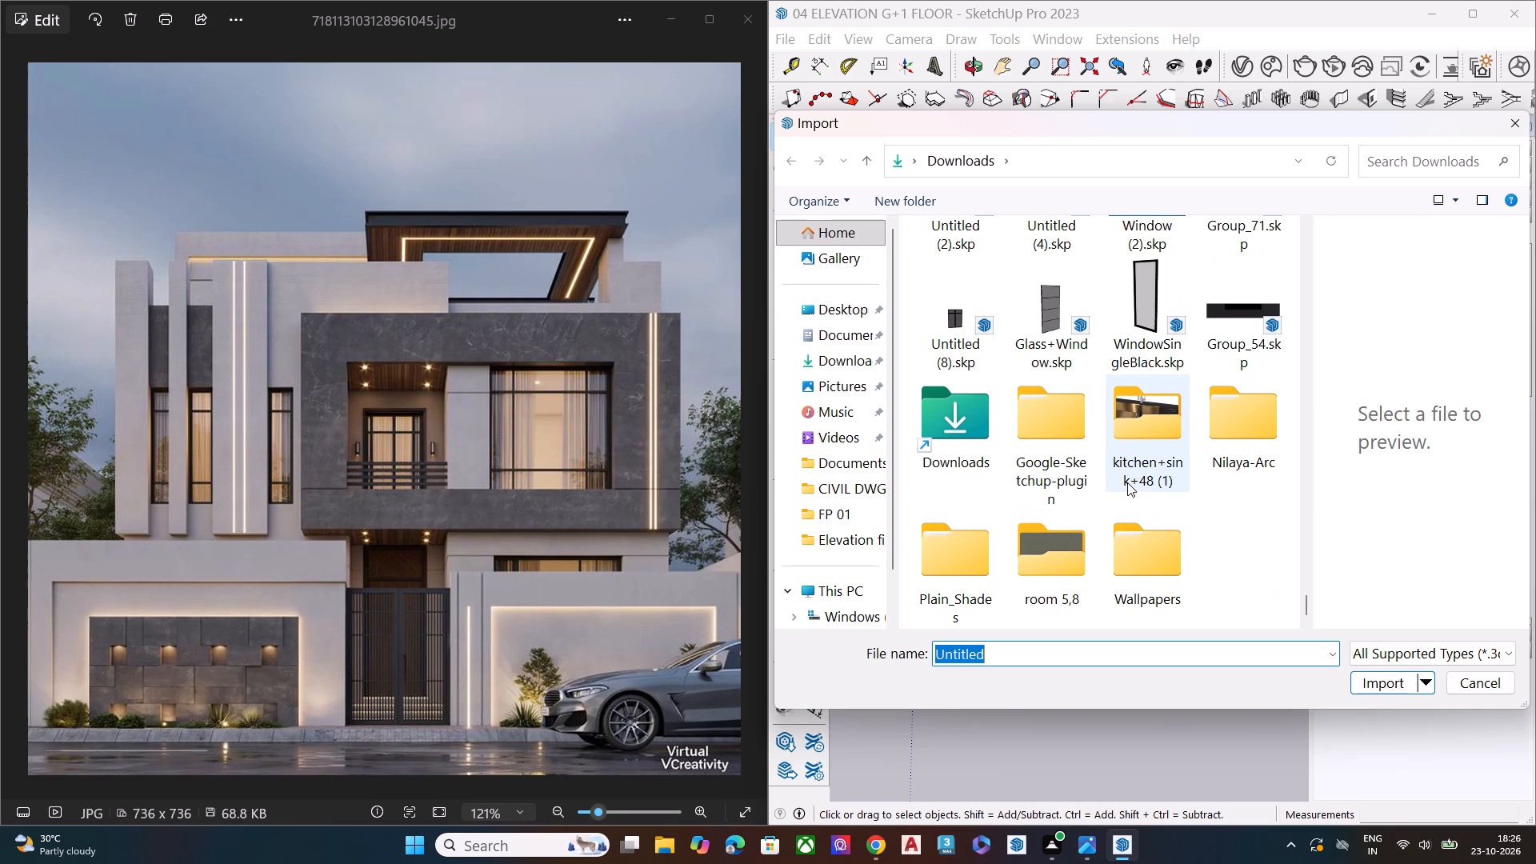
pyautogui.scroll(-2, 1127, 482)
pyautogui.scroll(2, 1127, 482)
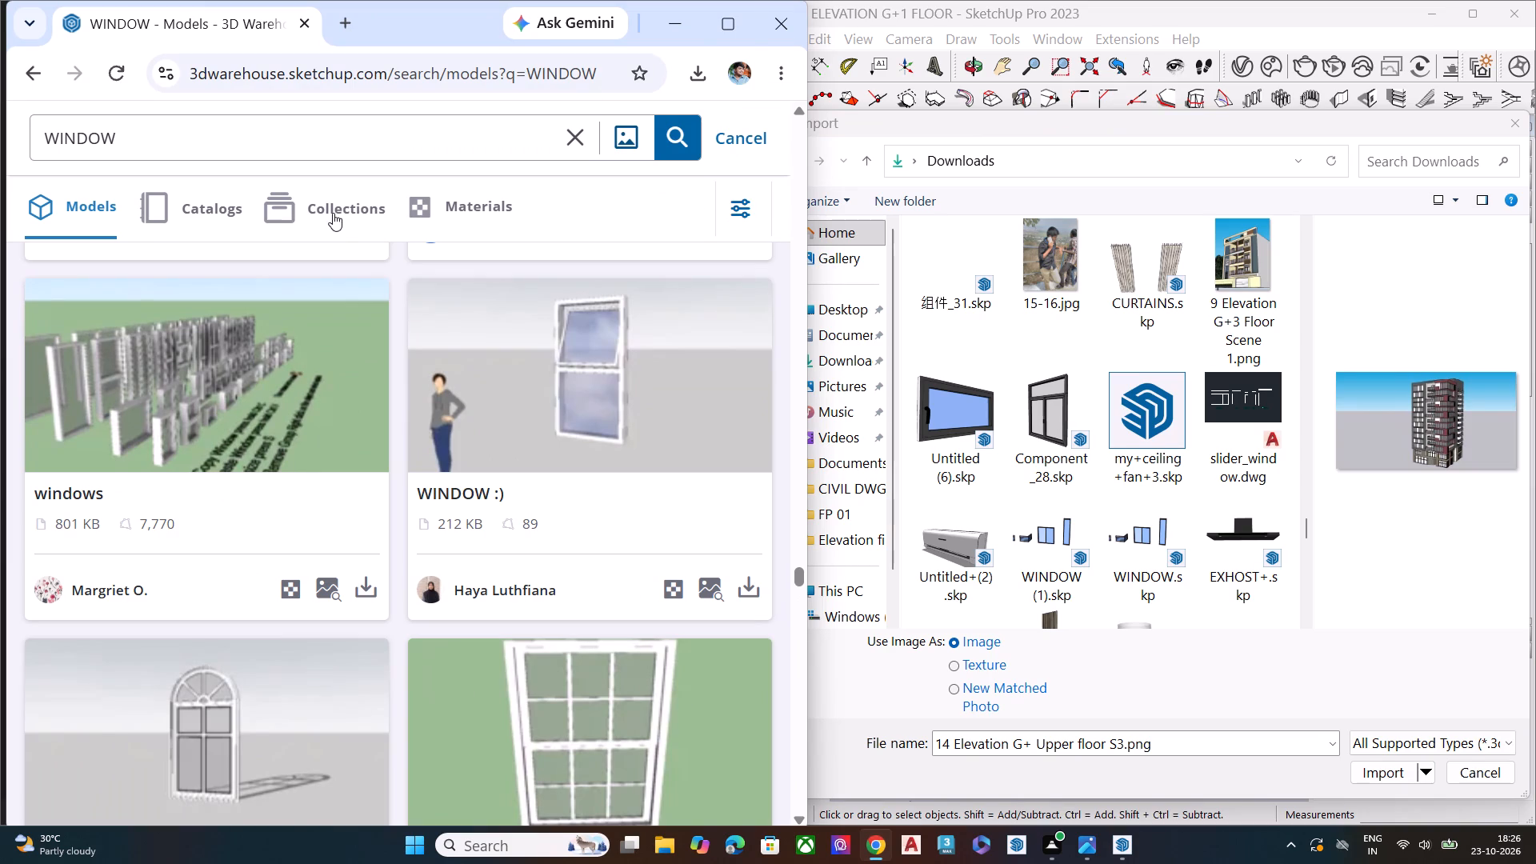
# Check the file names of the downloaded windows in Chrome's recent download history and return to SketchUp's import dialog.
pyautogui.click(693, 82)
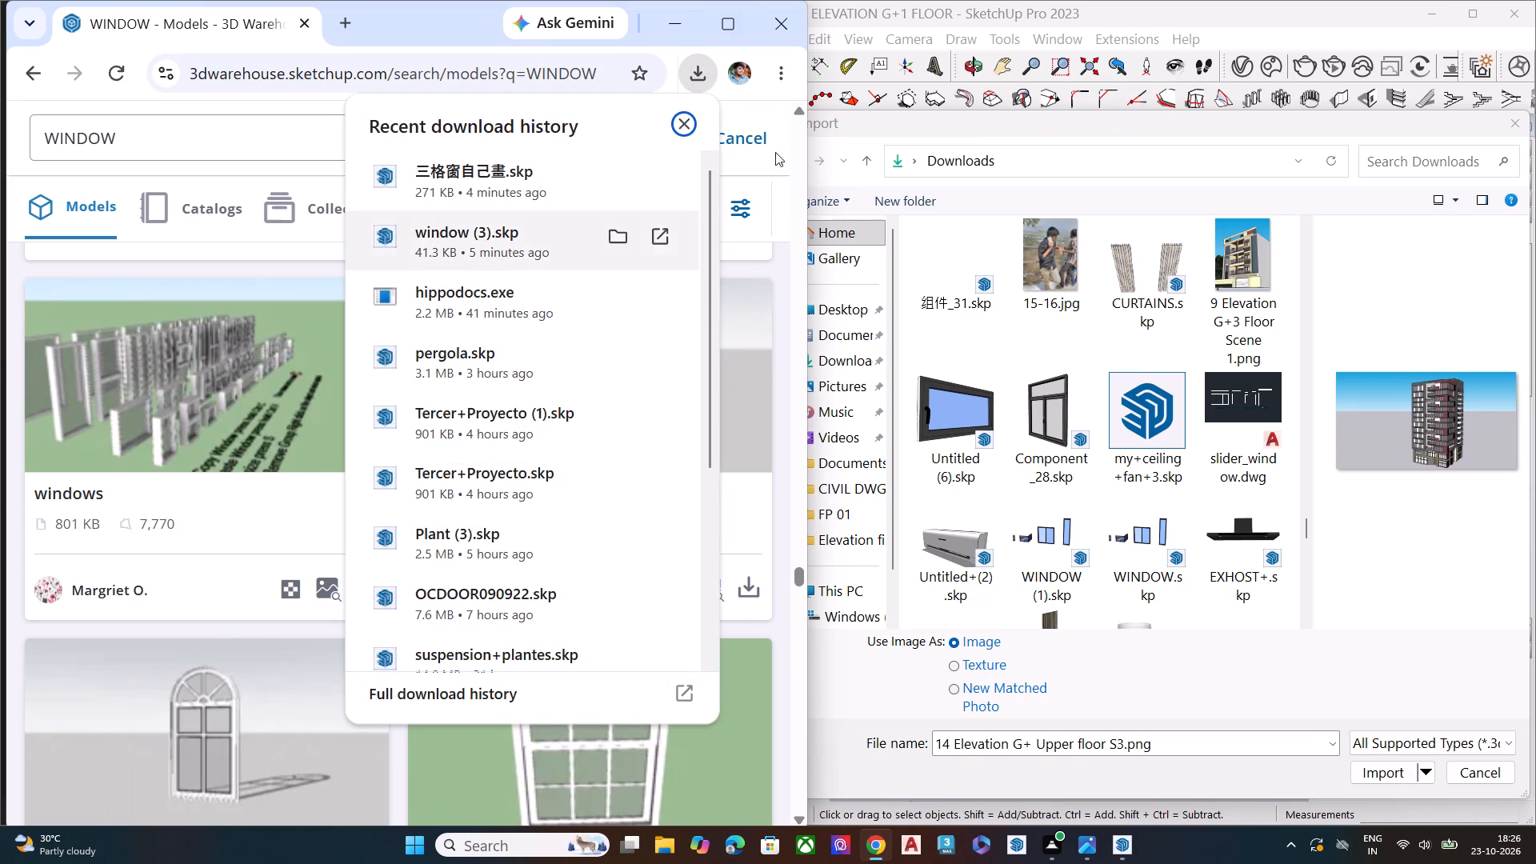
pyautogui.click(826, 35)
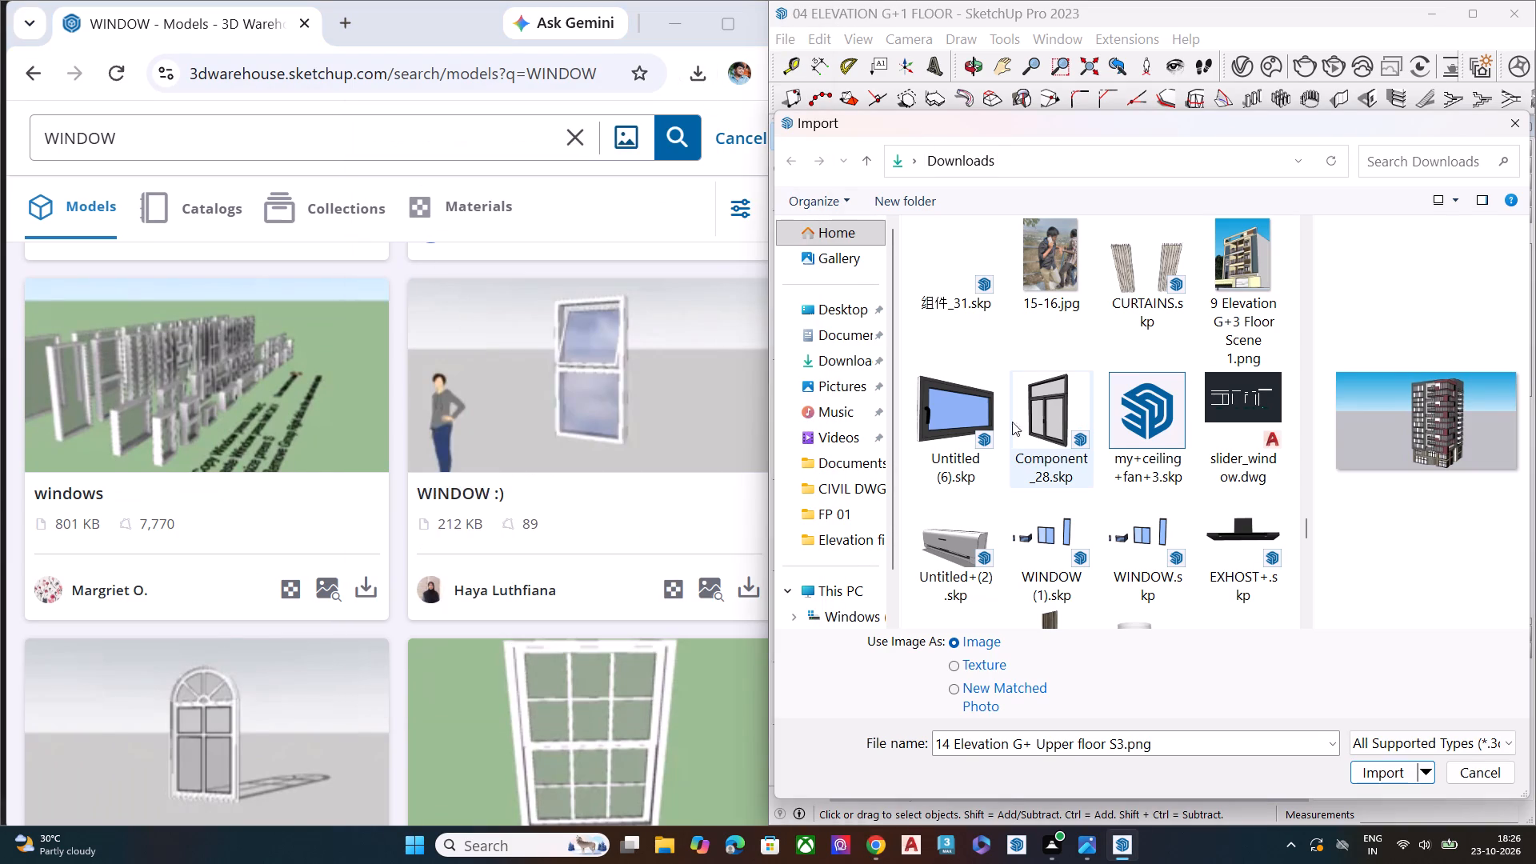
# Import window (3).skp from Downloads and place it at the bottom corner of the narrow first-floor opening between the wide fin and balcony frame.
pyautogui.scroll(-9, 1163, 442)
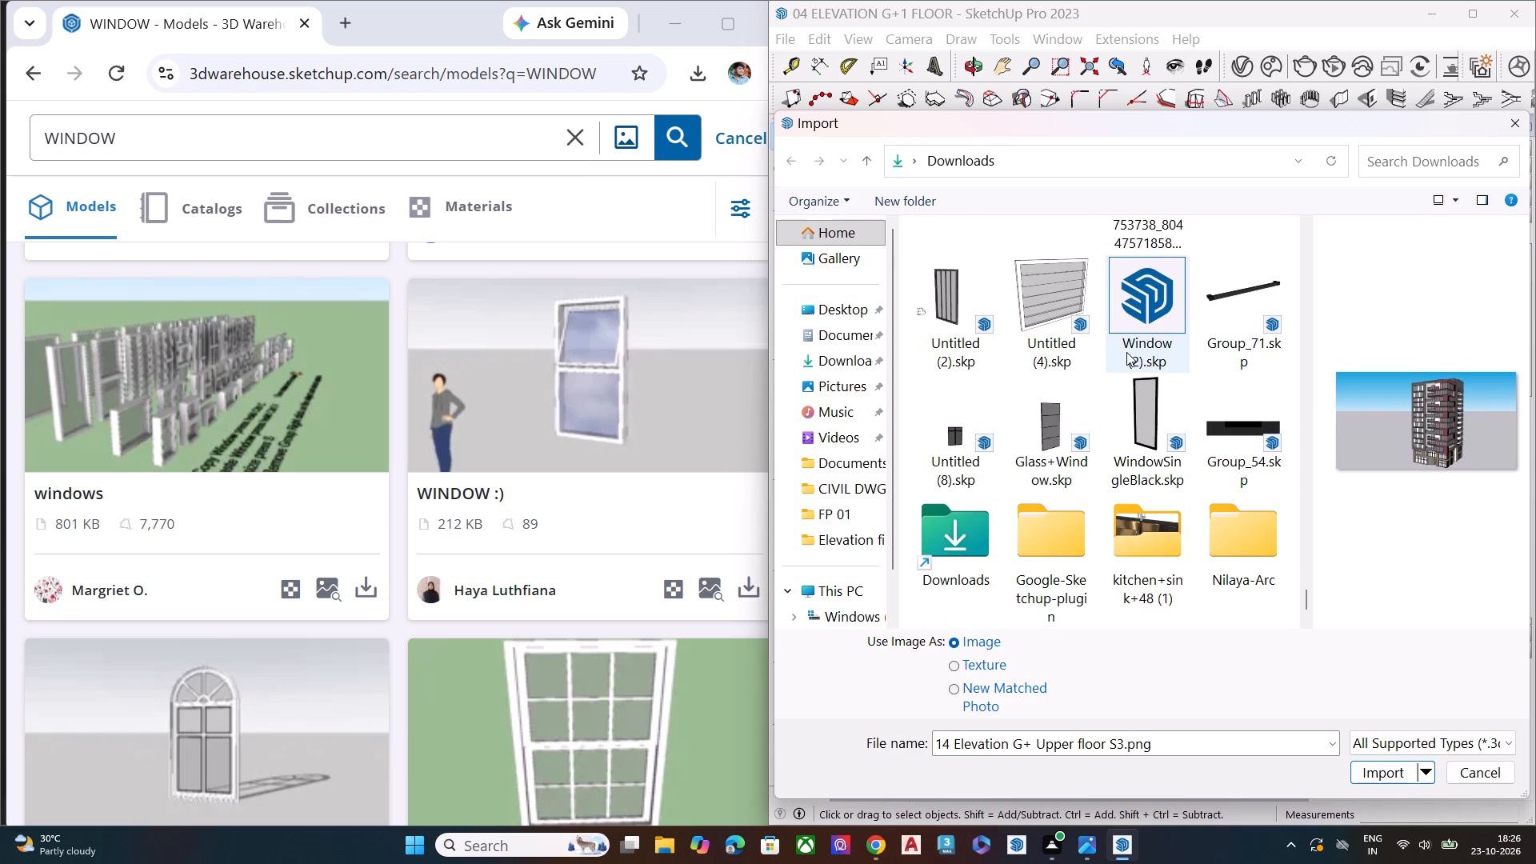
pyautogui.scroll(-1, 1126, 363)
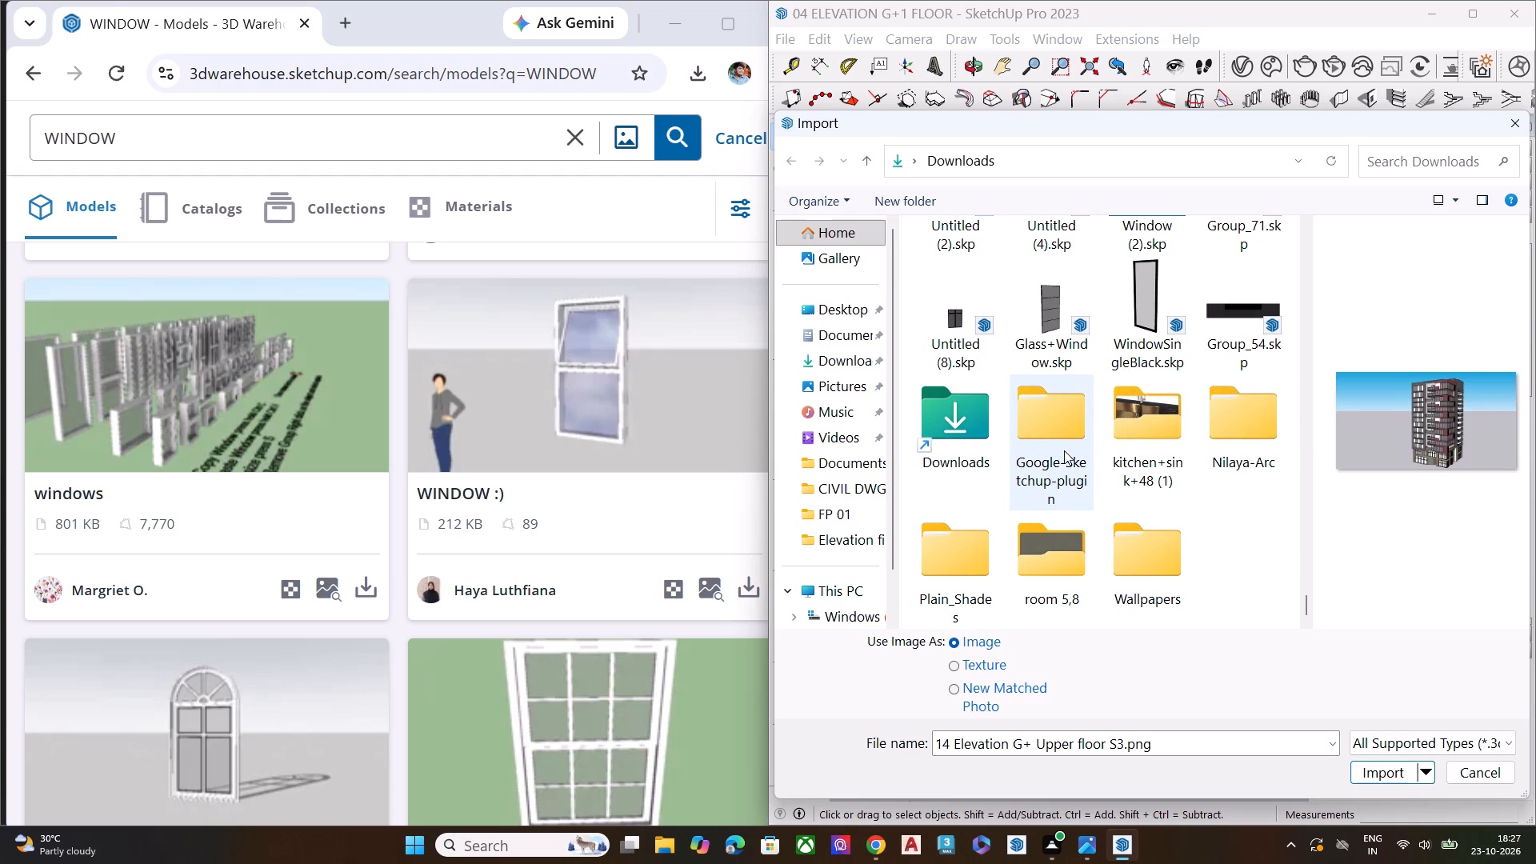
pyautogui.scroll(3, 1064, 451)
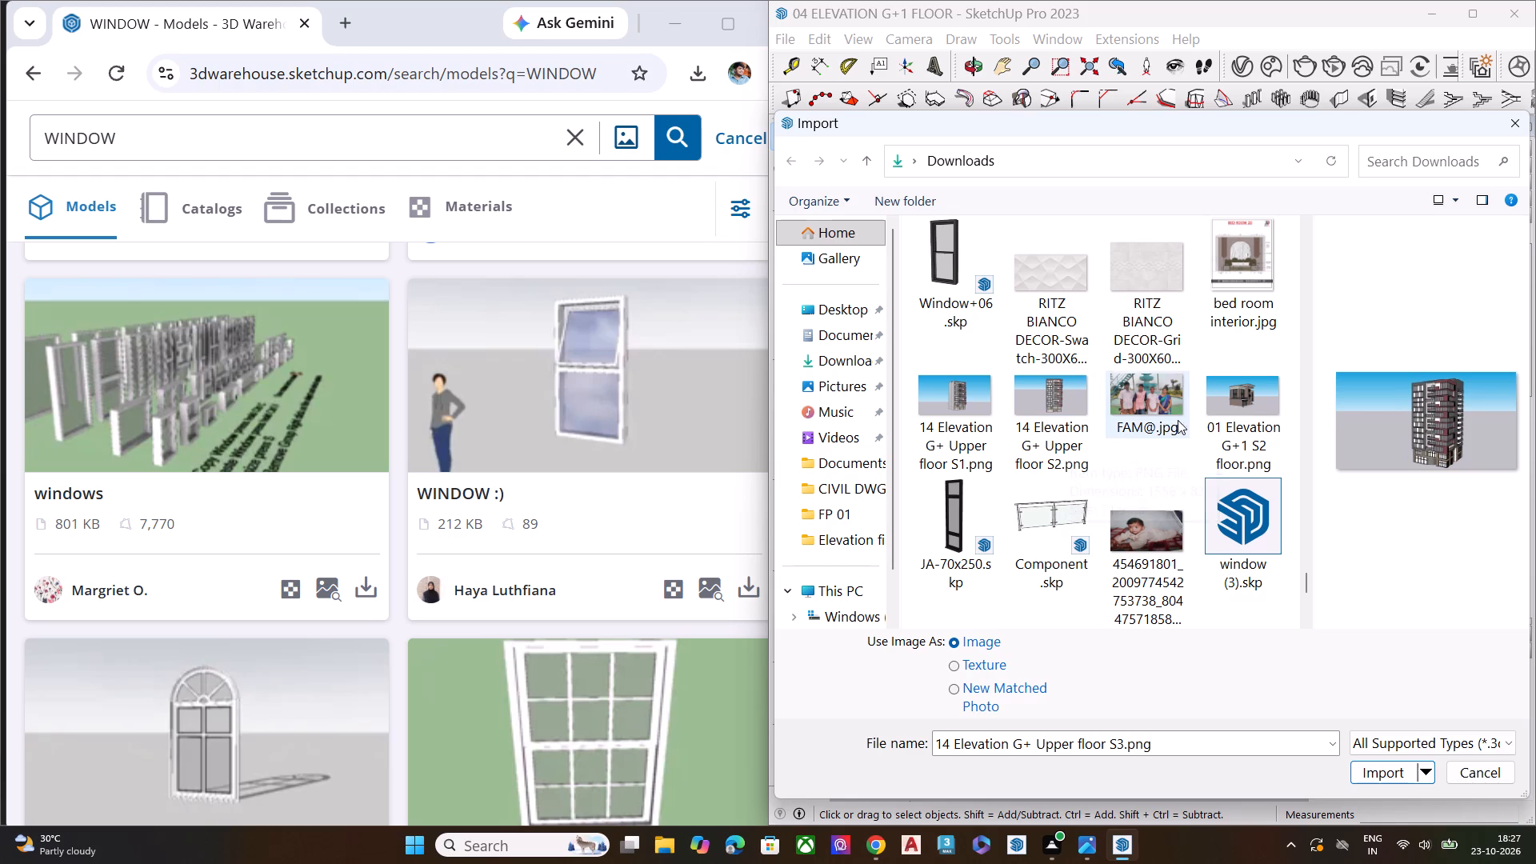
pyautogui.scroll(2, 1126, 433)
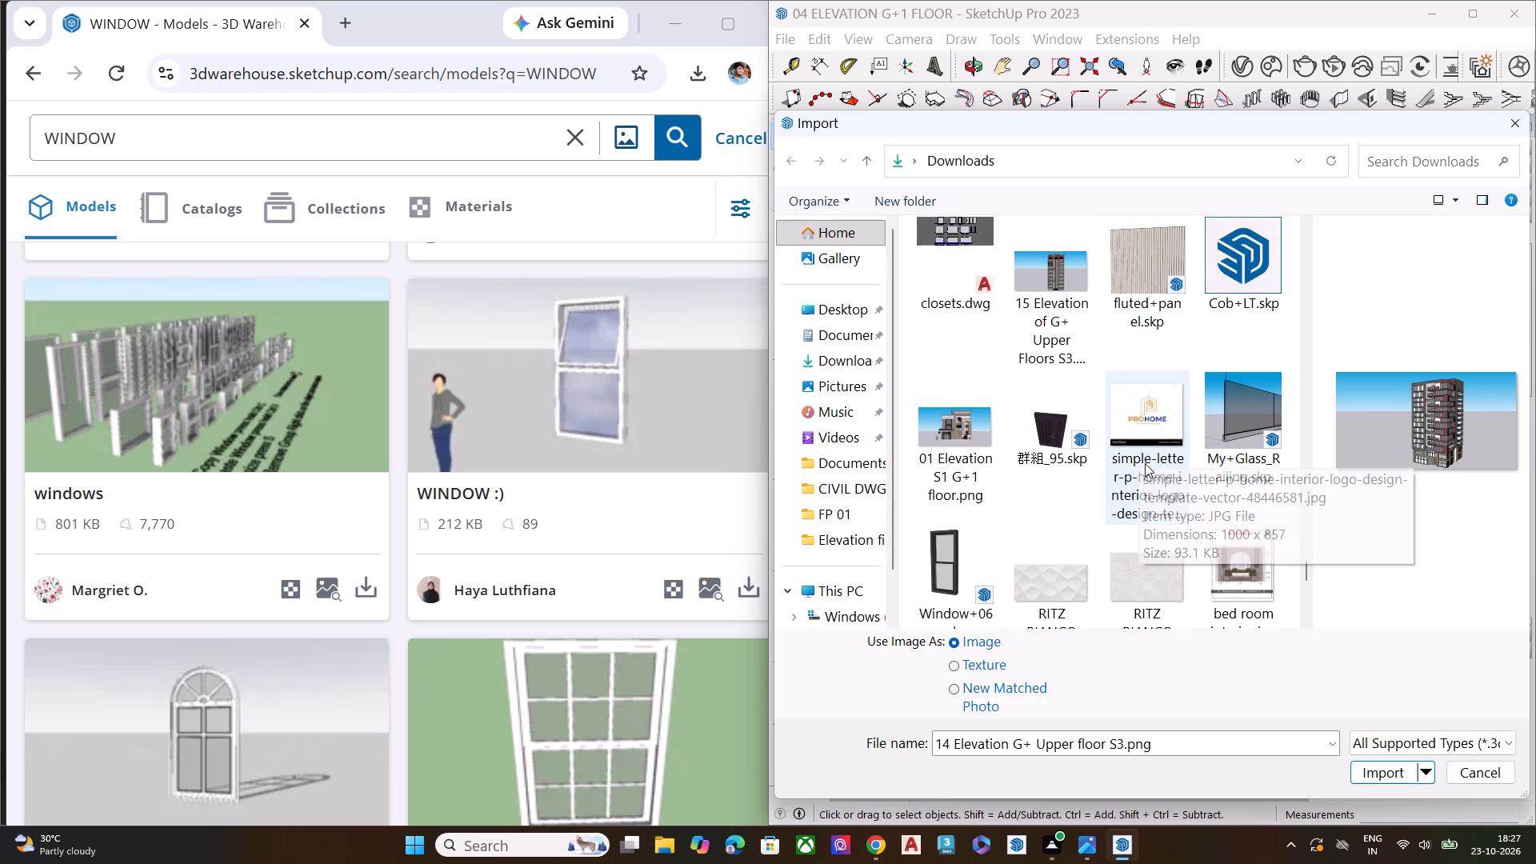
pyautogui.scroll(-1, 1150, 474)
pyautogui.scroll(-1, 1242, 403)
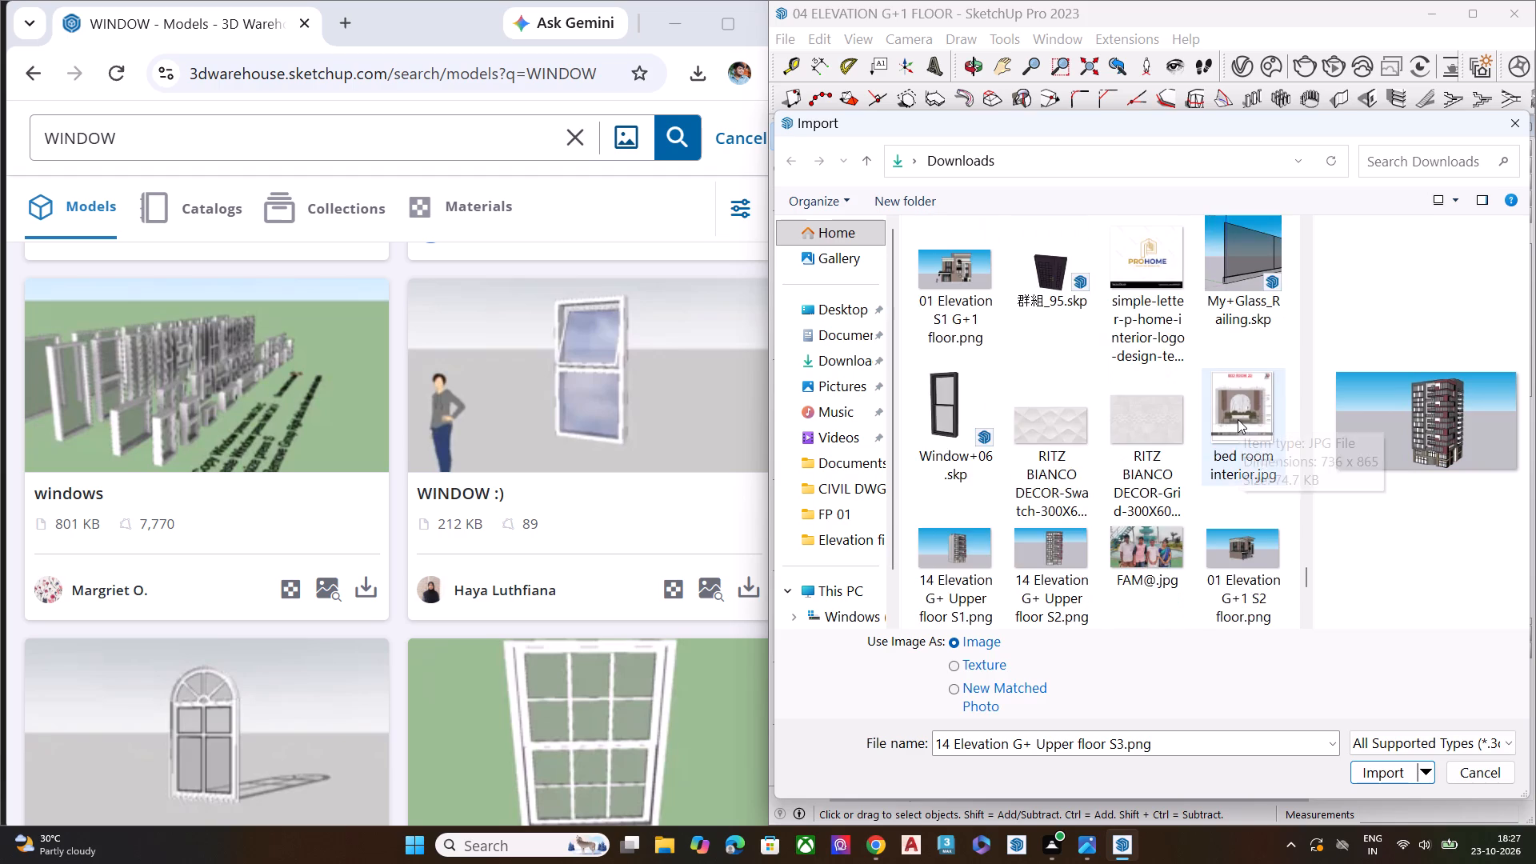
pyautogui.scroll(-1, 1235, 426)
pyautogui.click(1231, 434)
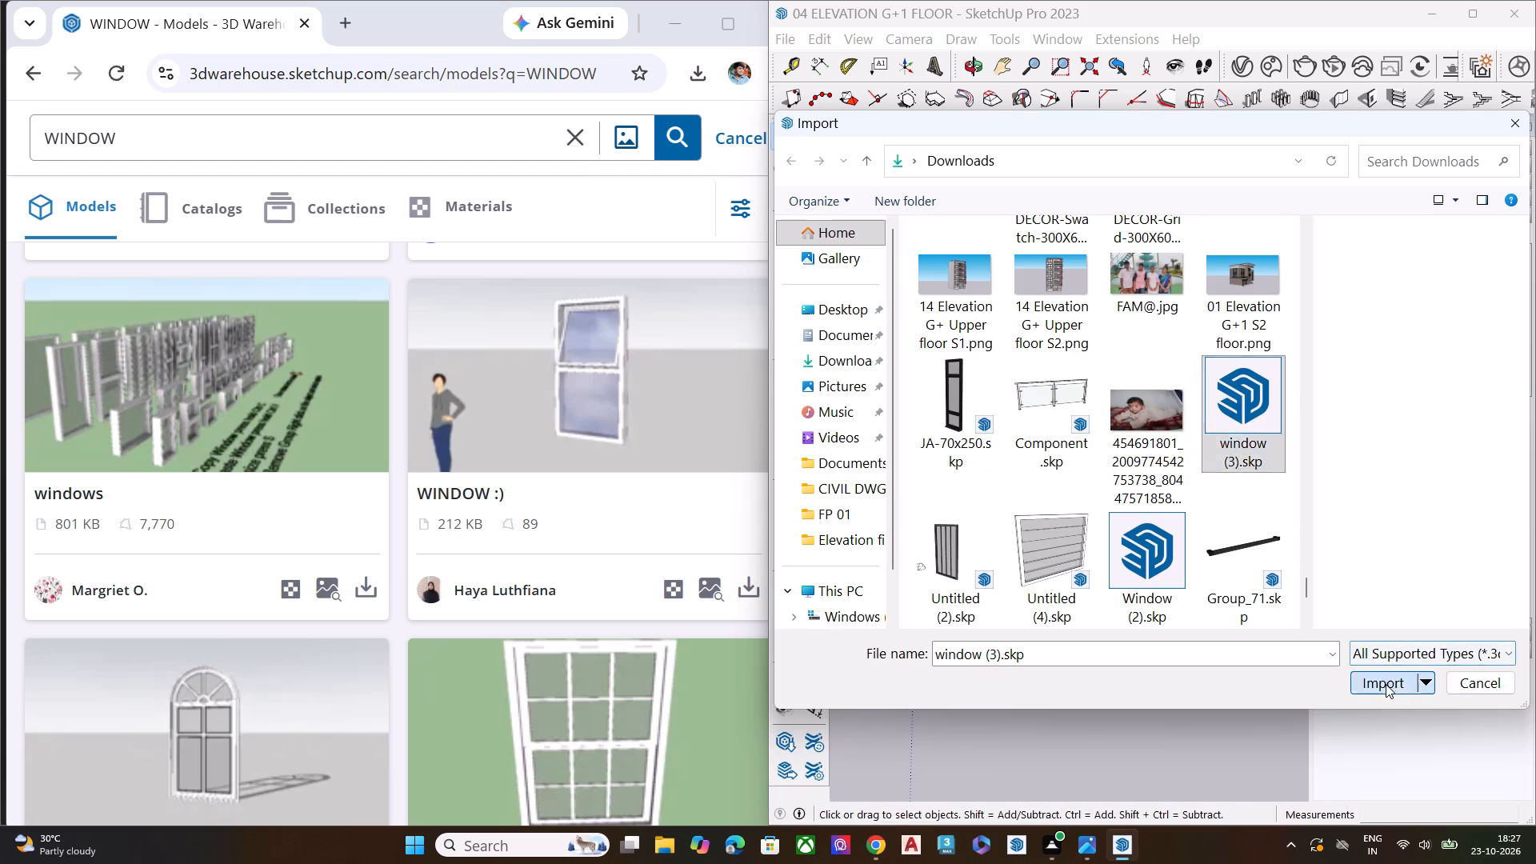
pyautogui.click(1386, 684)
pyautogui.moveTo(1106, 574); pyautogui.dragTo(1125, 714, button='middle')
pyautogui.scroll(6, 1030, 521)
pyautogui.scroll(-1, 1012, 513)
pyautogui.scroll(3, 1007, 513)
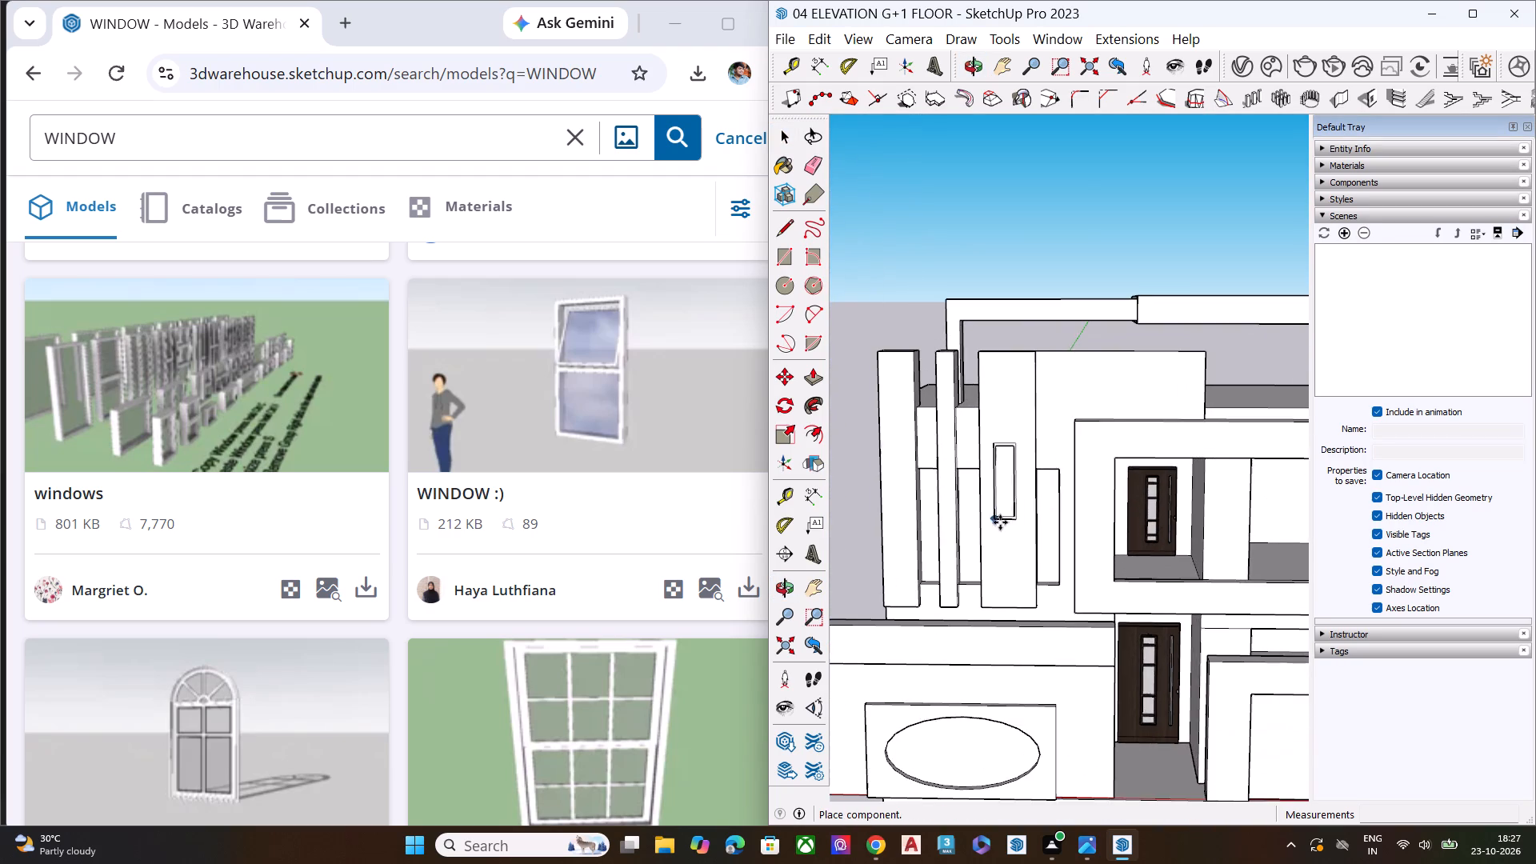
pyautogui.scroll(7, 1045, 578)
pyautogui.moveTo(1044, 607); pyautogui.dragTo(1002, 782, button='middle')
pyautogui.scroll(3, 1011, 713)
pyautogui.scroll(-1, 1040, 626)
pyautogui.scroll(3, 1040, 624)
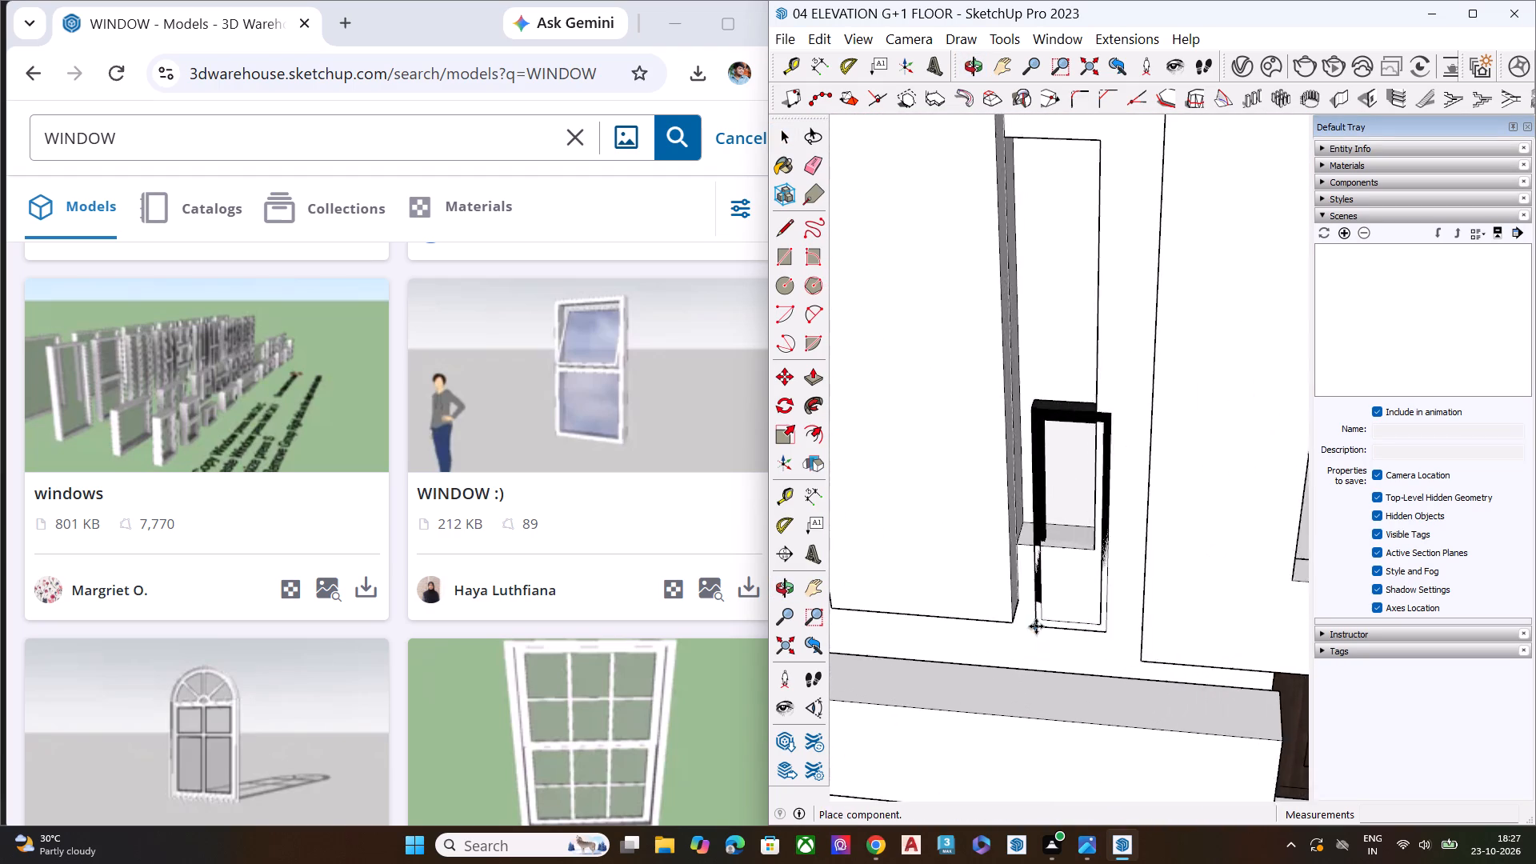
pyautogui.scroll(1, 1036, 626)
pyautogui.scroll(2, 1017, 549)
pyautogui.scroll(-1, 1014, 545)
pyautogui.scroll(4, 1013, 543)
pyautogui.click(1019, 525)
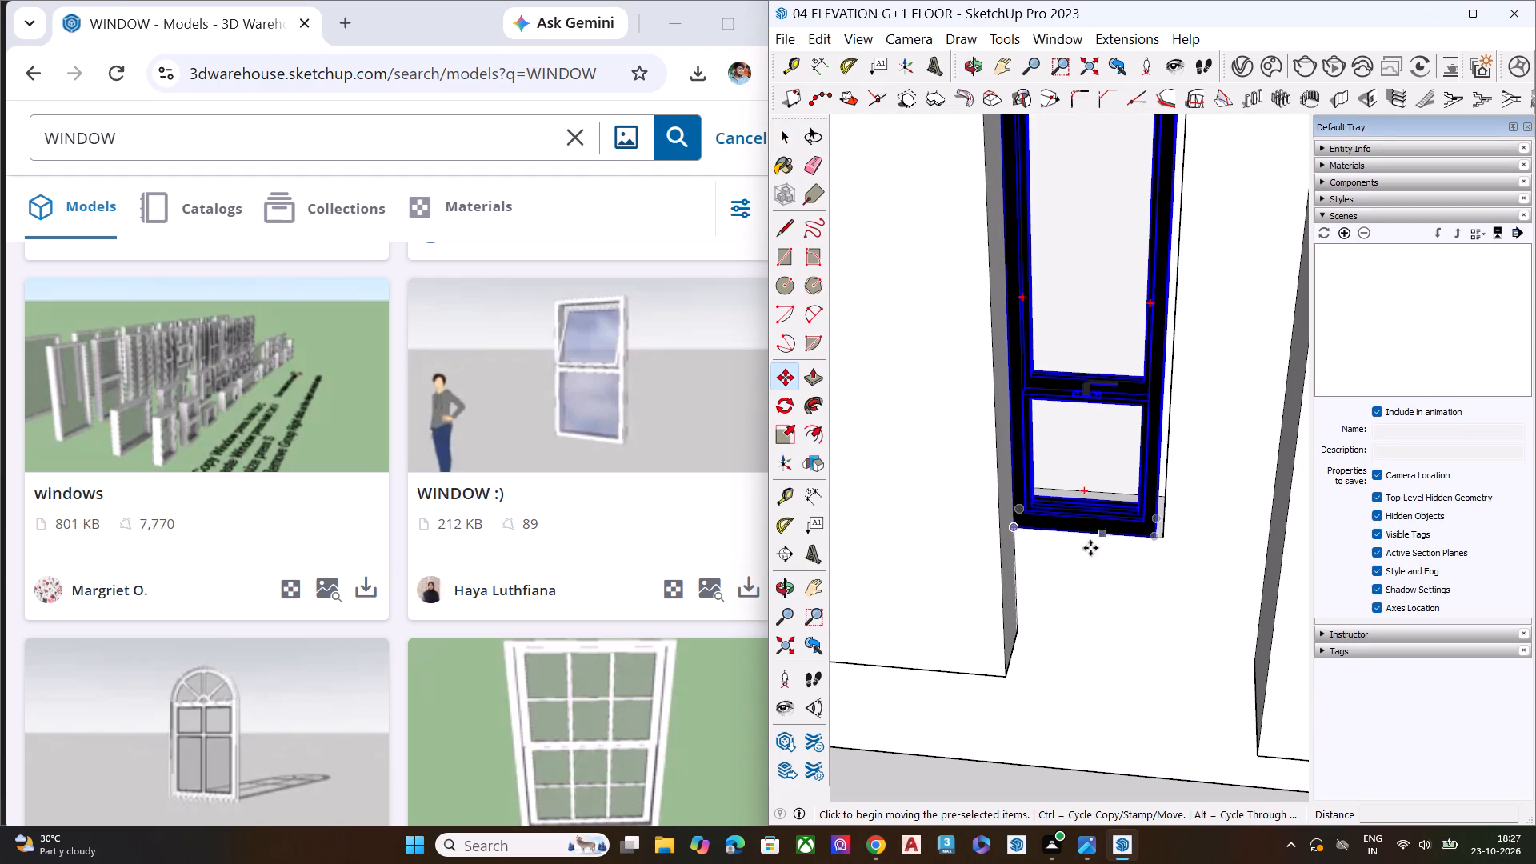
# Scale the placed window's height up to the top edge of the narrow first-floor opening beside the balcony frame.
pyautogui.scroll(1, 1053, 589)
pyautogui.scroll(-1, 1050, 606)
pyautogui.scroll(1, 1052, 612)
pyautogui.scroll(-4, 1052, 612)
pyautogui.moveTo(1054, 631); pyautogui.dragTo(1077, 533, button='middle')
pyautogui.scroll(3, 1088, 512)
pyautogui.scroll(-2, 1080, 511)
pyautogui.scroll(1, 1080, 511)
pyautogui.scroll(-2, 1081, 516)
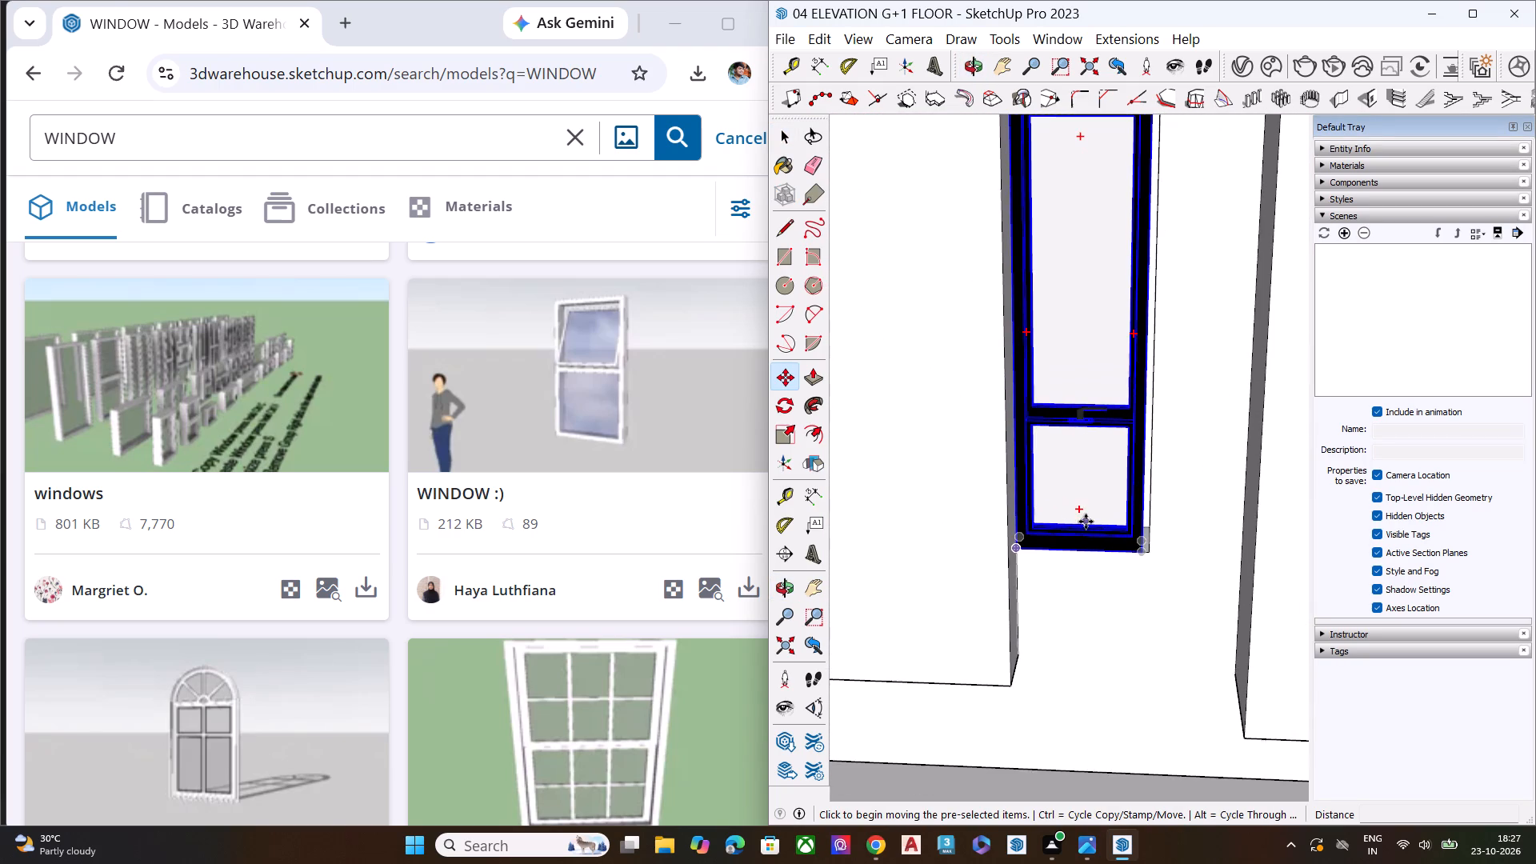
pyautogui.press('space')
pyautogui.press('space')
pyautogui.scroll(-1, 1078, 544)
pyautogui.scroll(1, 1078, 544)
pyautogui.scroll(-4, 1078, 544)
pyautogui.press('s')
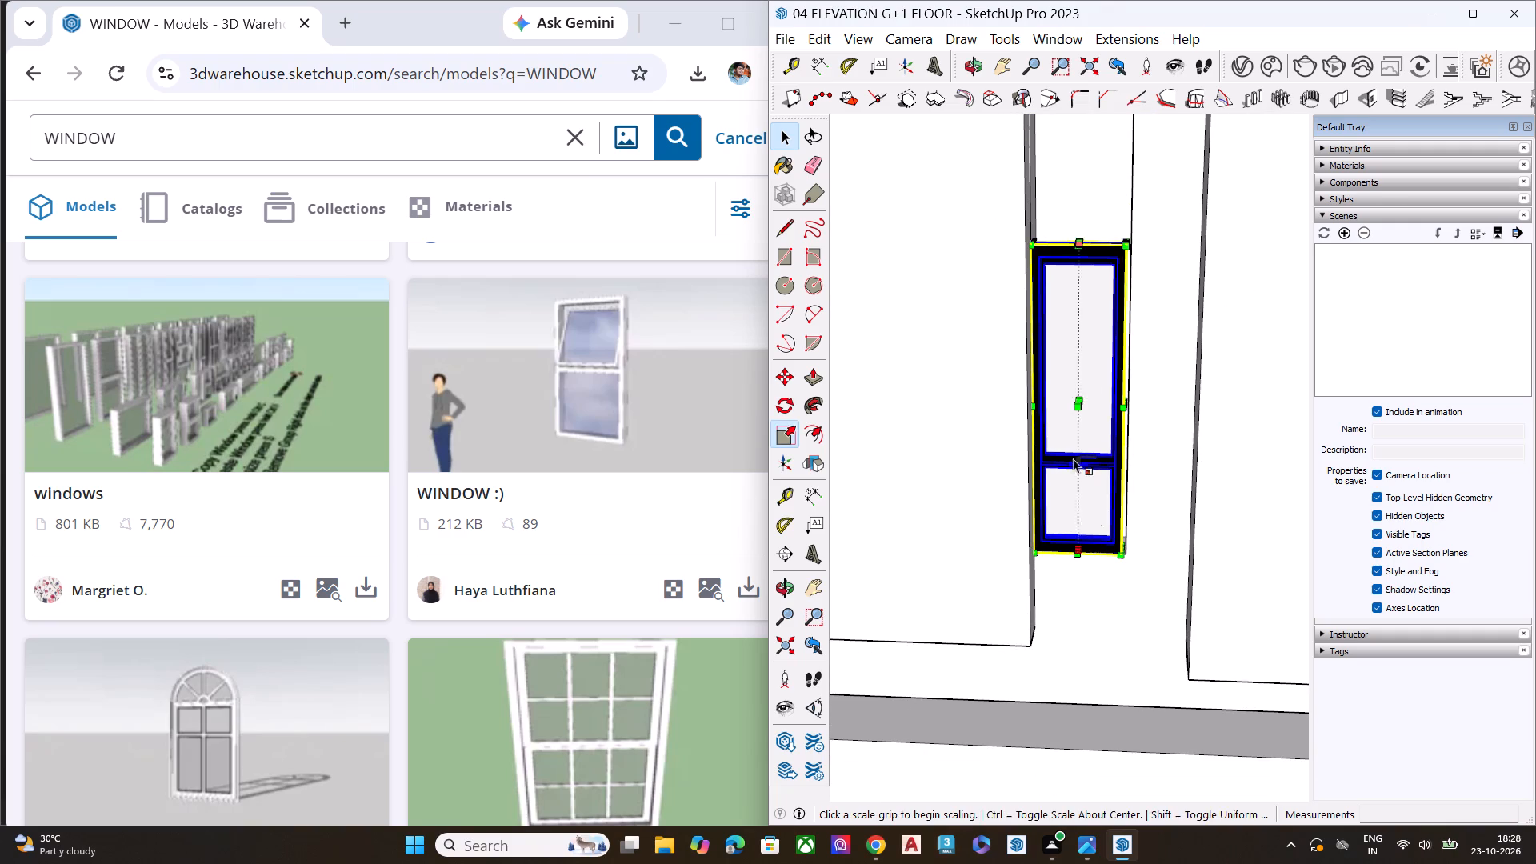
pyautogui.moveTo(1050, 258); pyautogui.dragTo(842, 193, button='middle')
pyautogui.scroll(9, 1006, 192)
pyautogui.moveTo(1070, 335); pyautogui.dragTo(1079, 411, button='middle')
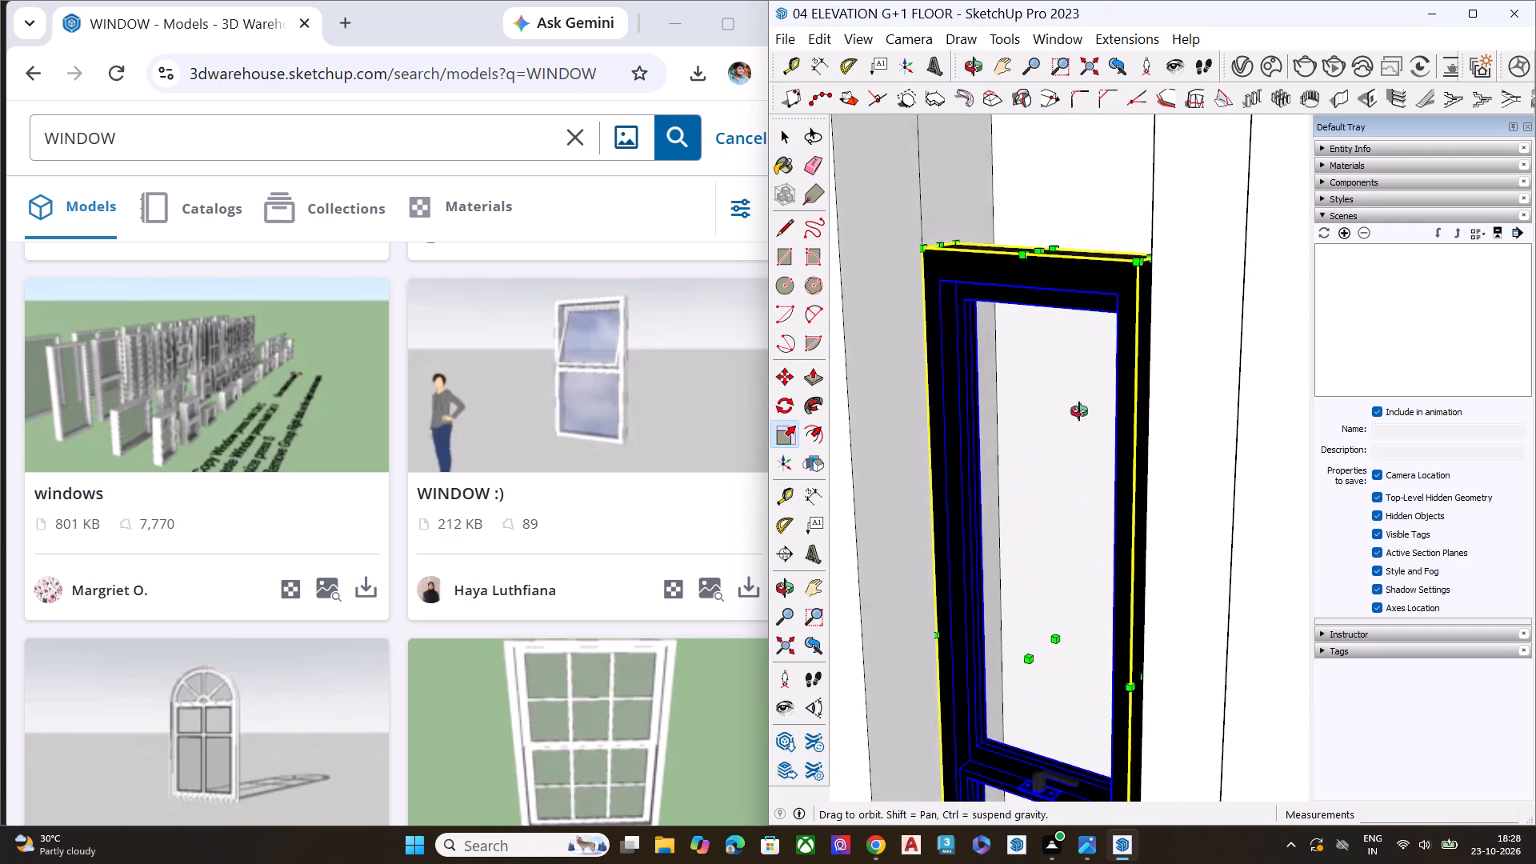
pyautogui.moveTo(1079, 411); pyautogui.dragTo(1110, 250, button='middle')
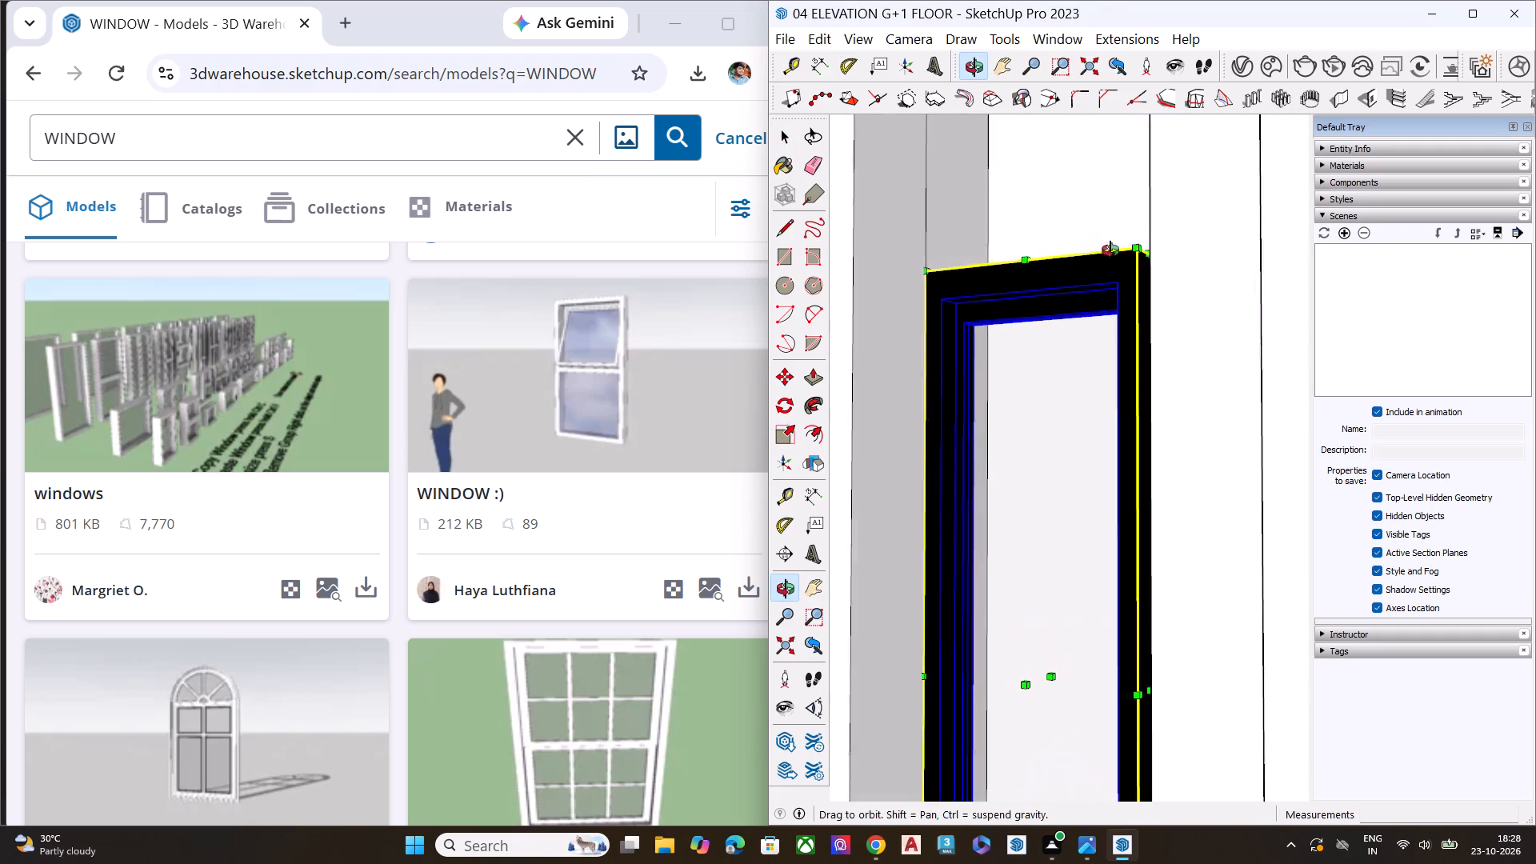
pyautogui.moveTo(1110, 250); pyautogui.dragTo(1144, 606, button='middle')
pyautogui.click(1030, 279)
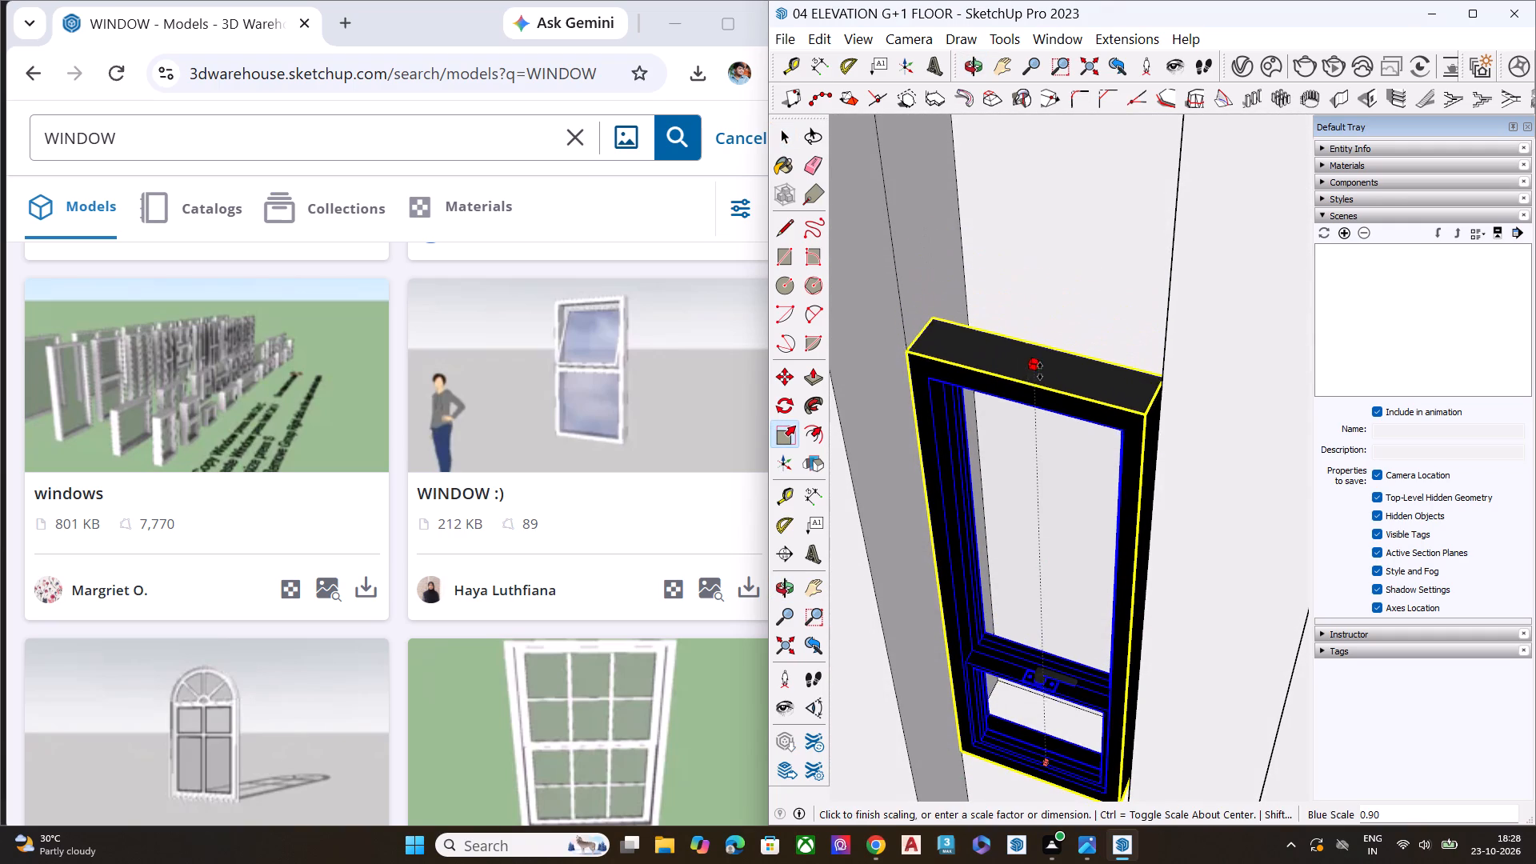
pyautogui.scroll(-8, 1049, 518)
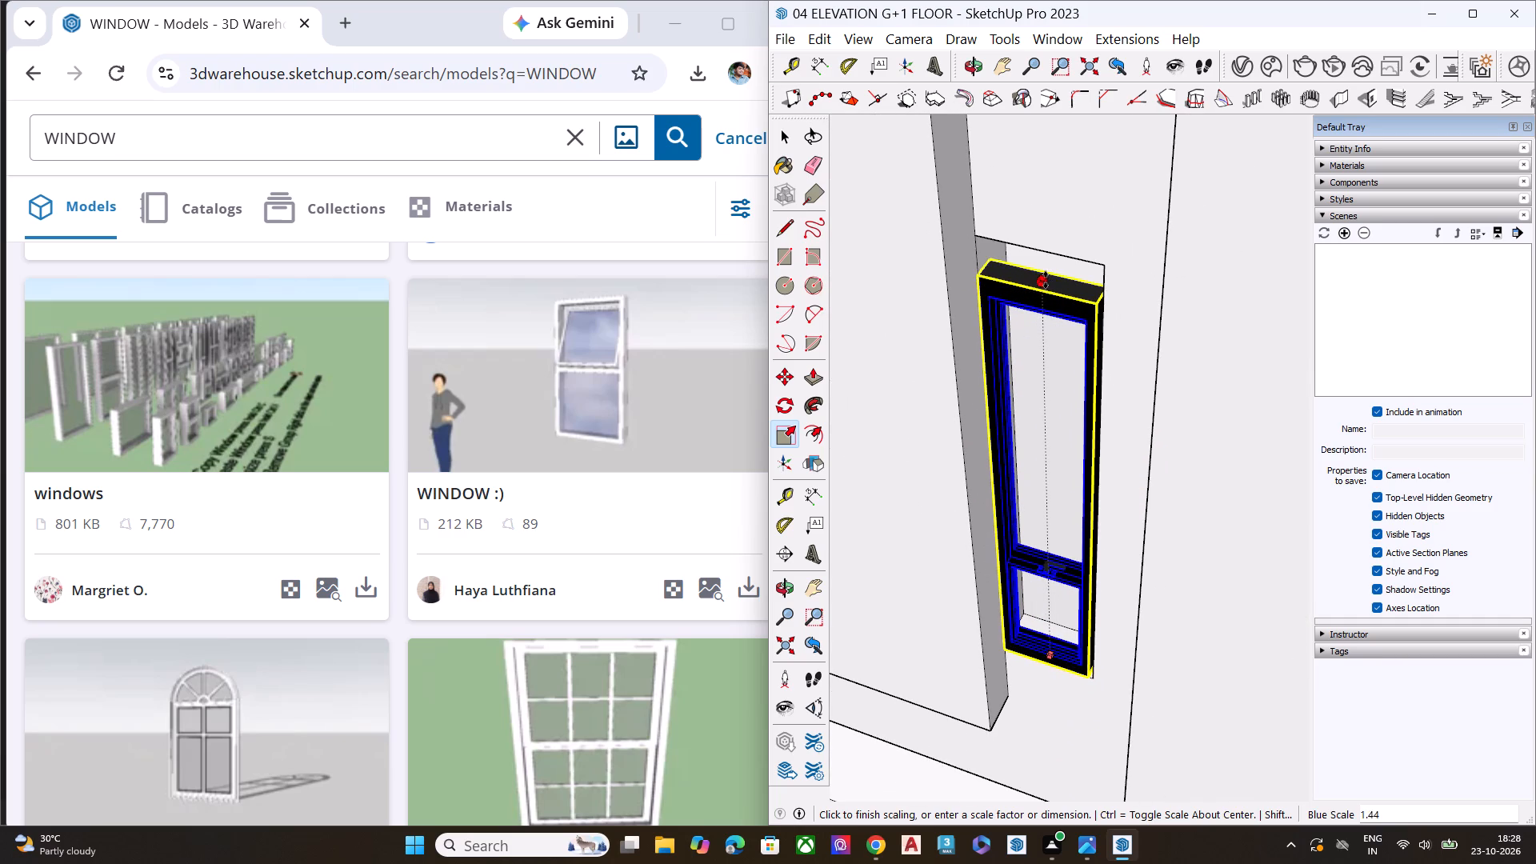
pyautogui.click(1051, 255)
pyautogui.press('space')
# Scale the same window's width out to the opening's side edge nearest the balcony frame.
pyautogui.moveTo(1090, 345); pyautogui.dragTo(1149, 297, button='middle')
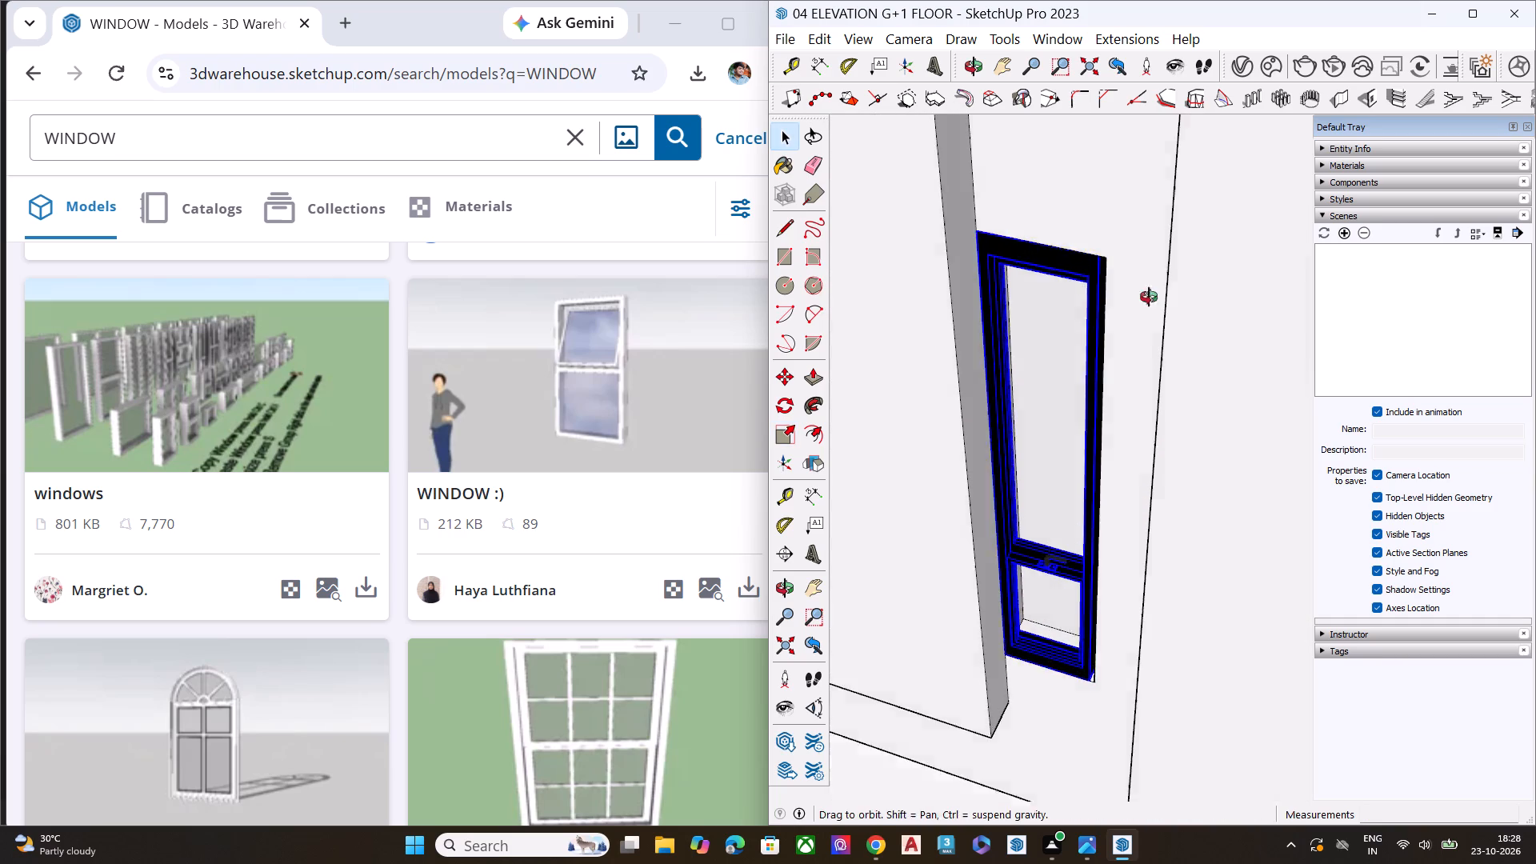
pyautogui.moveTo(1149, 297); pyautogui.dragTo(1239, 219, button='middle')
pyautogui.scroll(5, 1150, 360)
pyautogui.press('s')
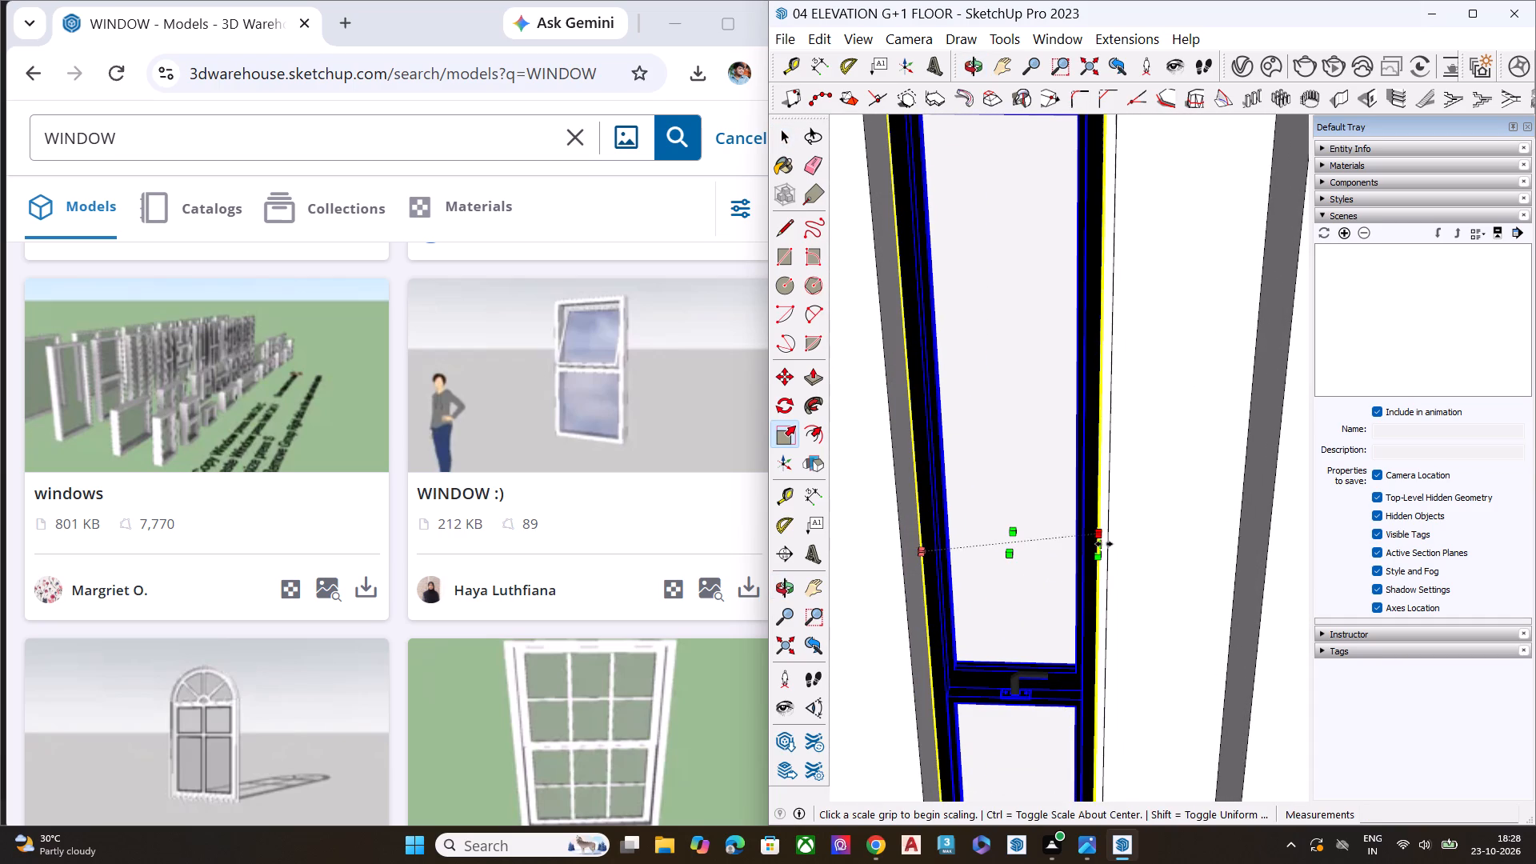
pyautogui.click(1103, 544)
pyautogui.click(1108, 544)
pyautogui.press('space')
# Copy the fitted window about 7' 2" across into the first-floor opening between the wide fin and the narrow fin.
pyautogui.scroll(-2, 1148, 498)
pyautogui.scroll(1, 1148, 498)
pyautogui.scroll(-6, 1148, 498)
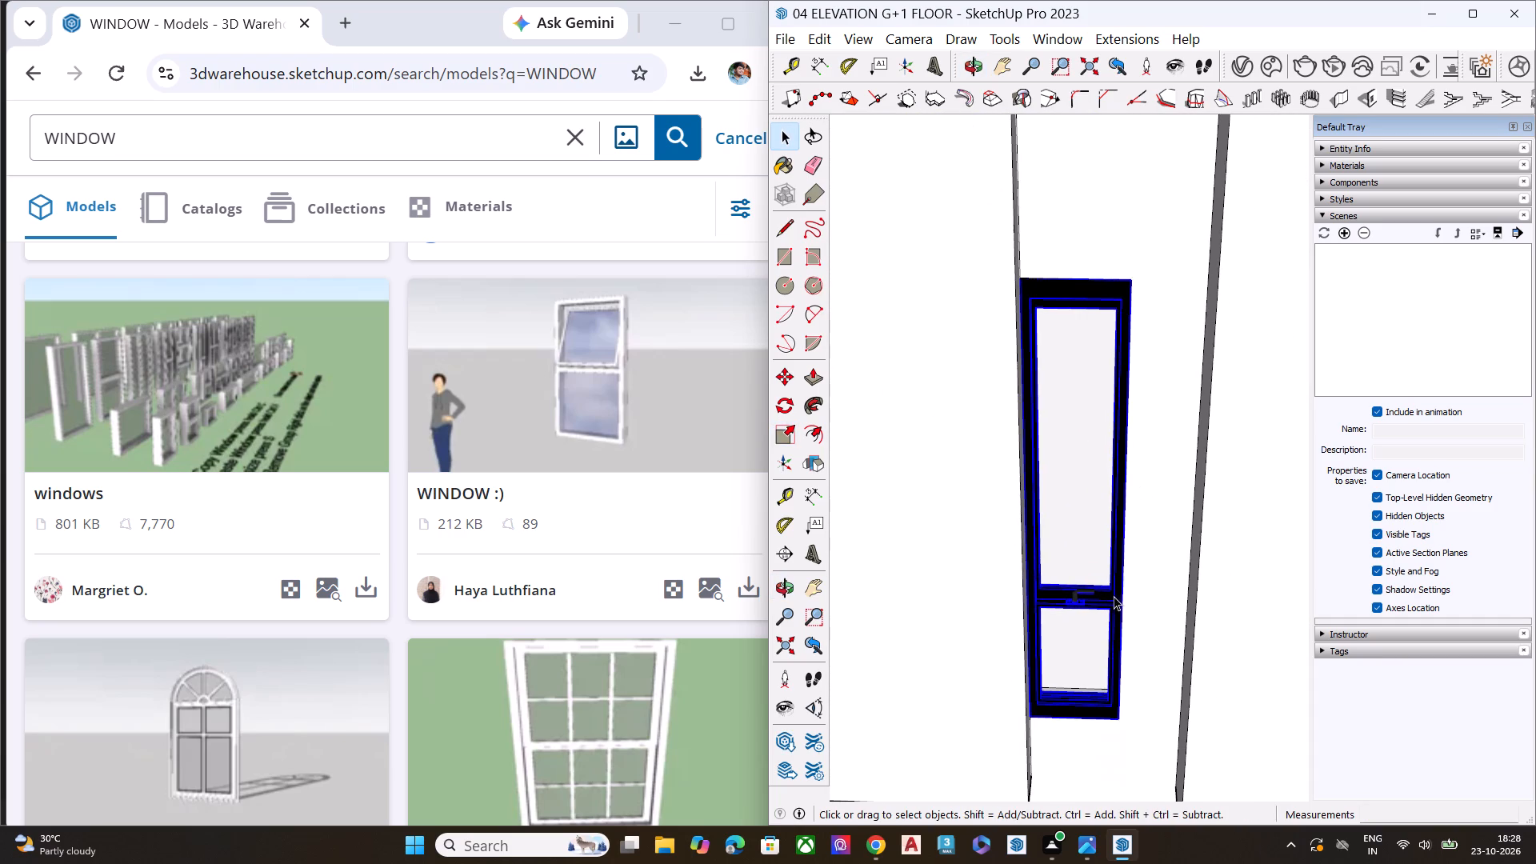
pyautogui.scroll(1, 1095, 550)
pyautogui.middleClick(1112, 715)
pyautogui.press('m')
pyautogui.click(1122, 738)
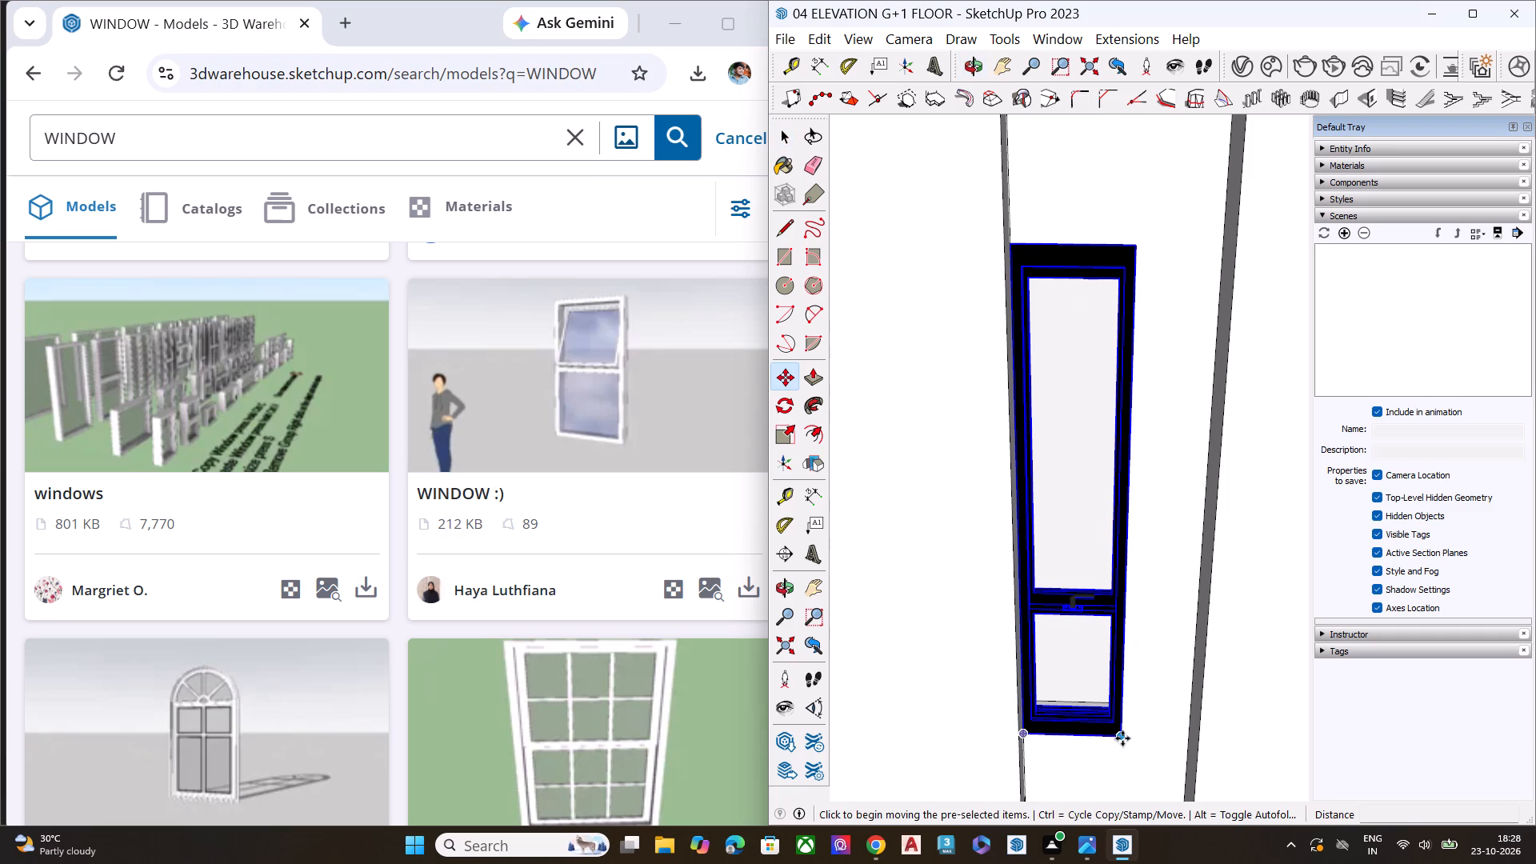
pyautogui.scroll(-7, 1194, 442)
pyautogui.scroll(1, 1242, 487)
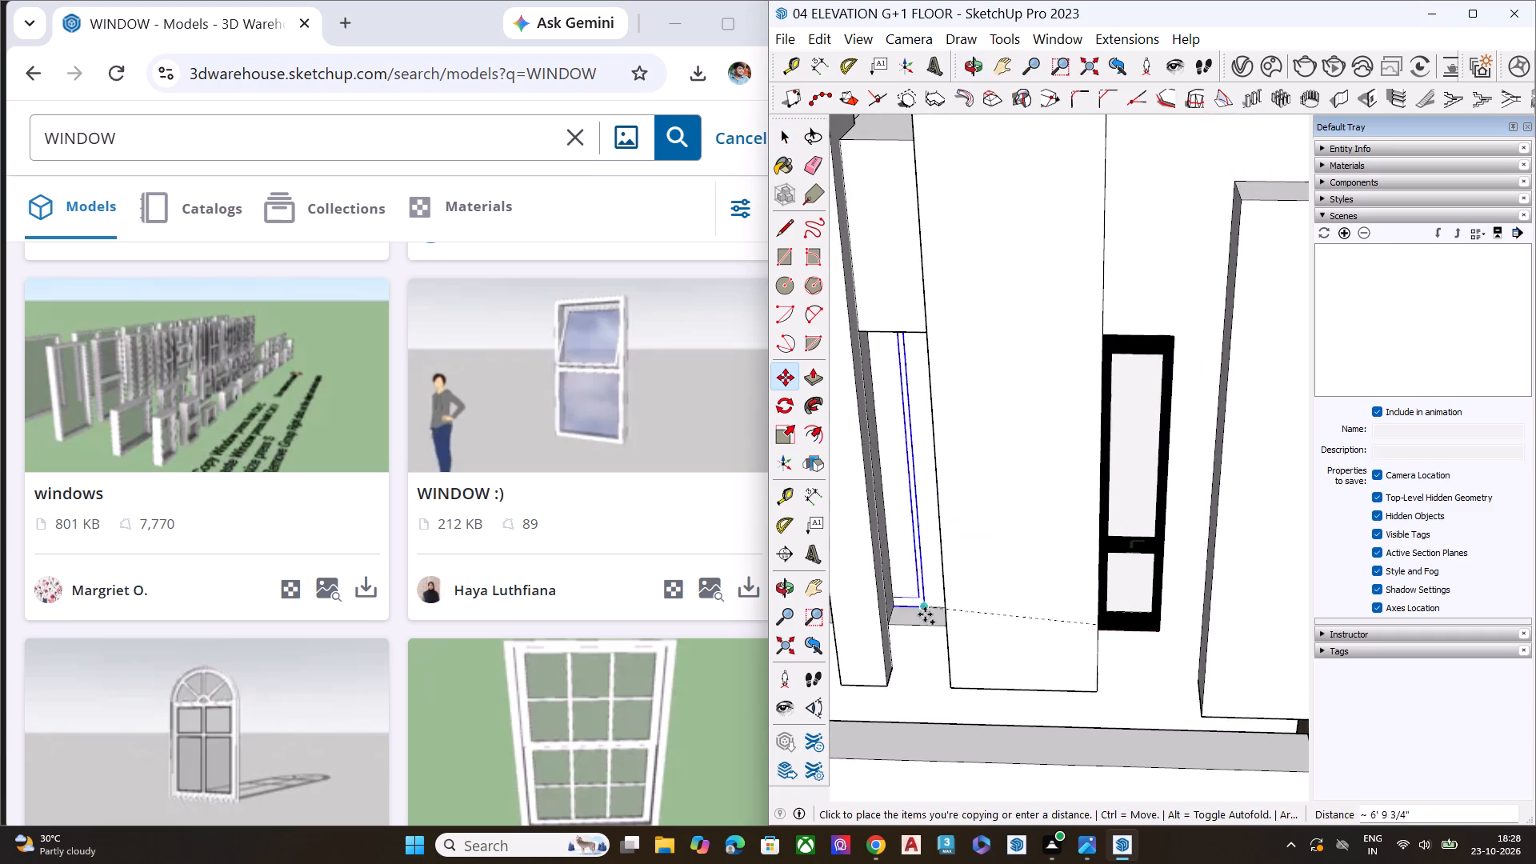
pyautogui.moveTo(935, 626); pyautogui.dragTo(1138, 591, button='middle')
pyautogui.scroll(6, 965, 669)
pyautogui.click(1020, 652)
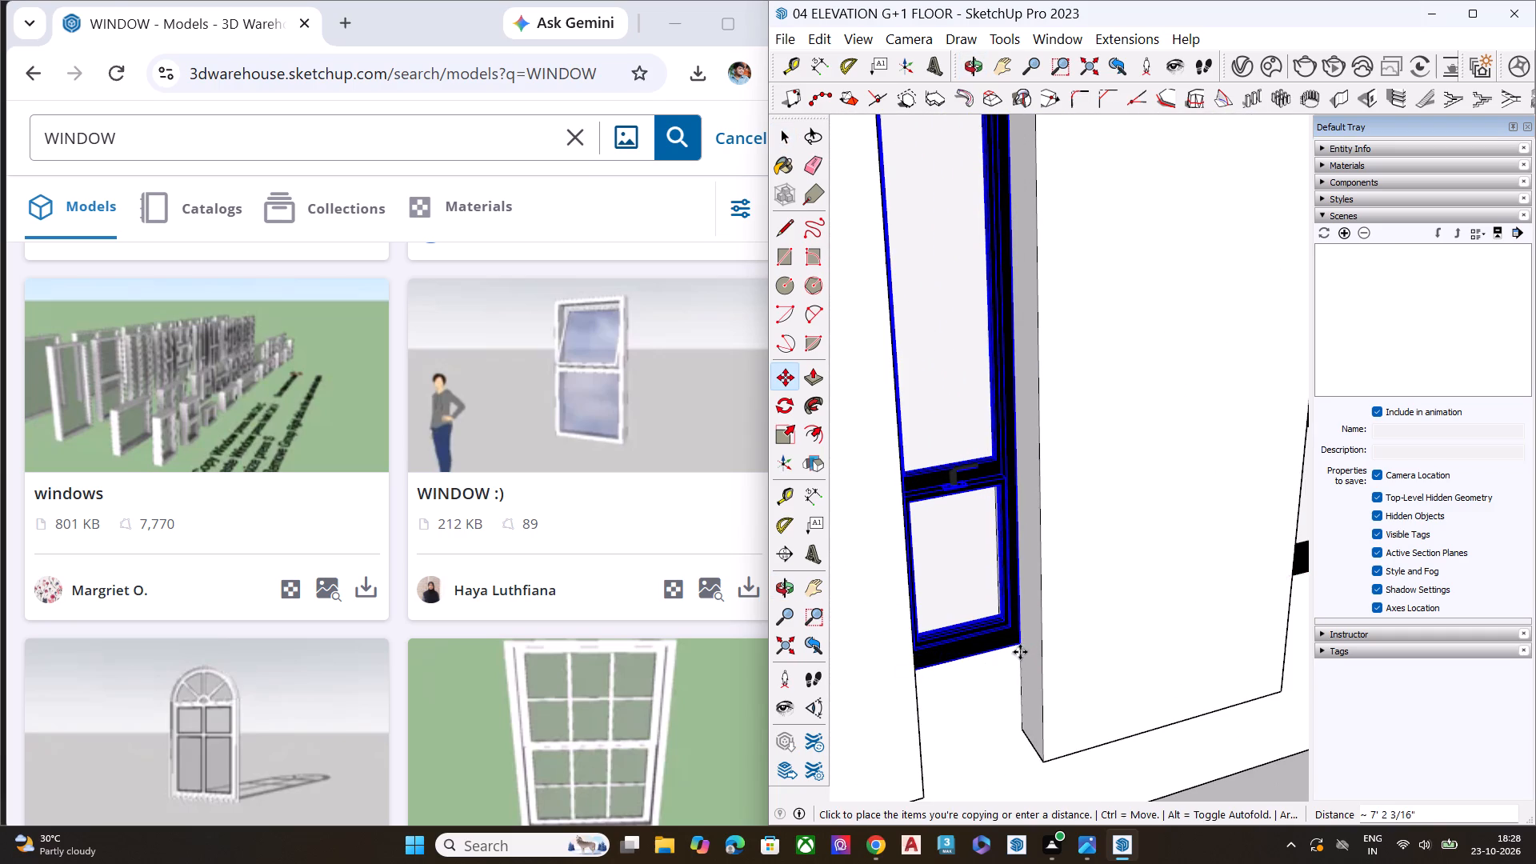
# Scale the copied window's width by about 1.05 so it reaches the narrow-fin side of its opening.
pyautogui.scroll(-2, 1052, 638)
pyautogui.scroll(1, 1052, 641)
pyautogui.scroll(-2, 1052, 642)
pyautogui.moveTo(1076, 635); pyautogui.dragTo(917, 584, button='middle')
pyautogui.scroll(7, 873, 319)
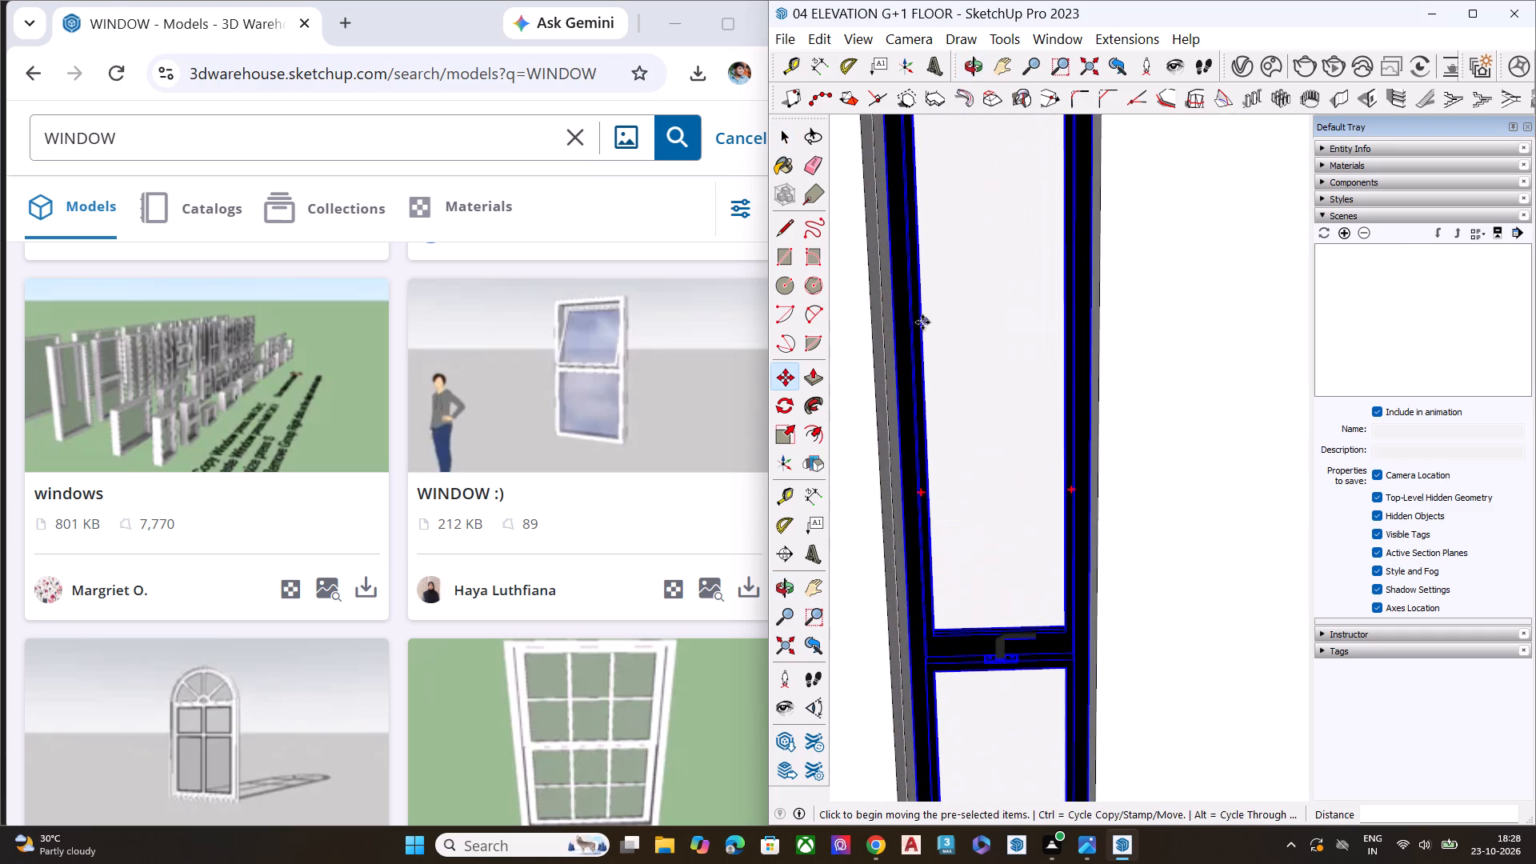
pyautogui.scroll(4, 898, 324)
pyautogui.scroll(-7, 954, 462)
pyautogui.moveTo(966, 506); pyautogui.dragTo(952, 439, button='middle')
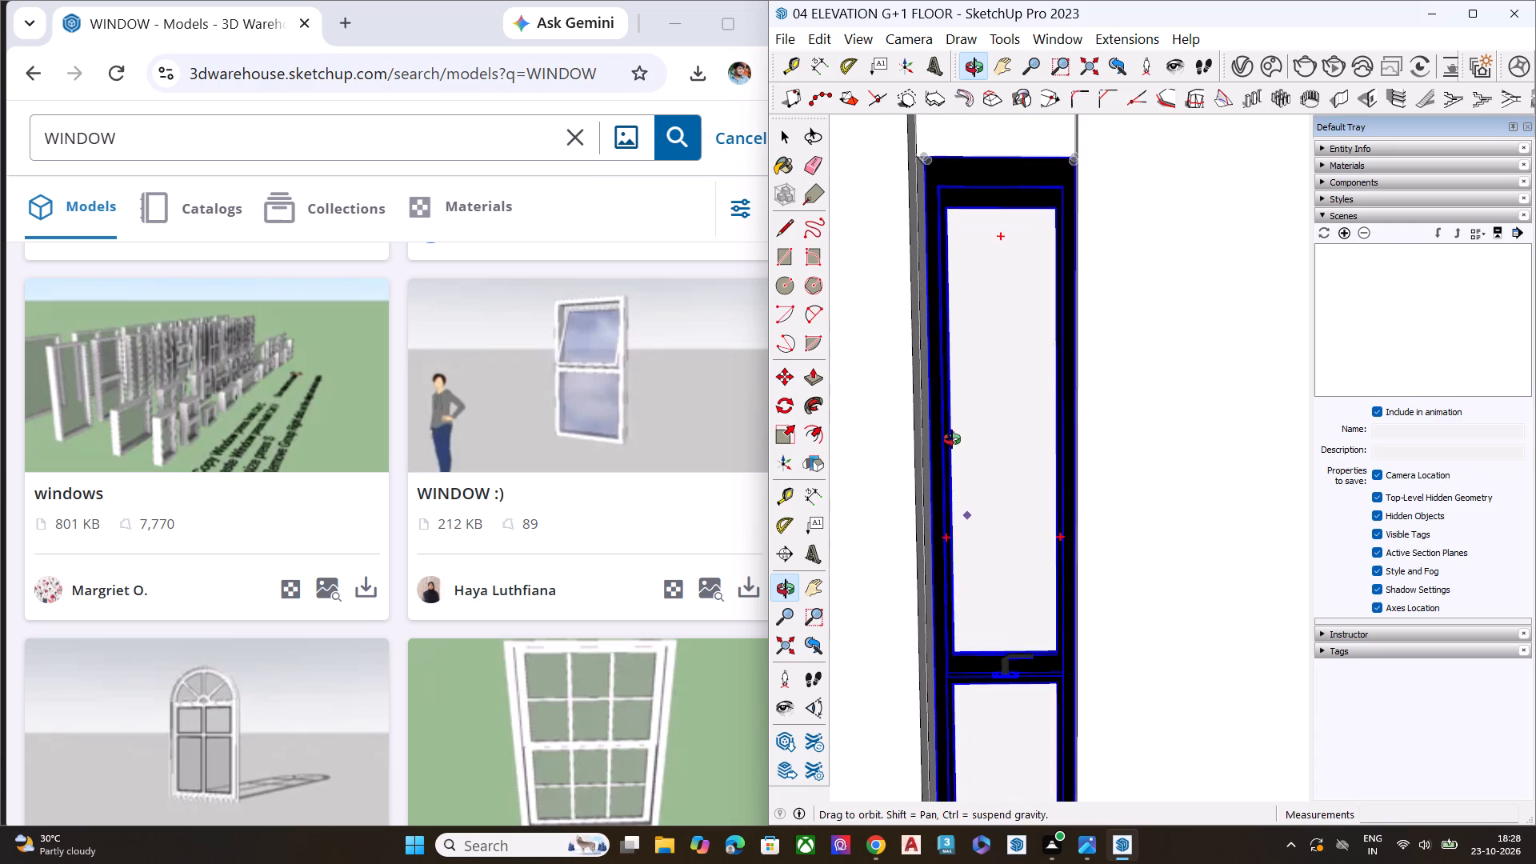
pyautogui.moveTo(952, 439); pyautogui.dragTo(952, 491, button='middle')
pyautogui.press('s')
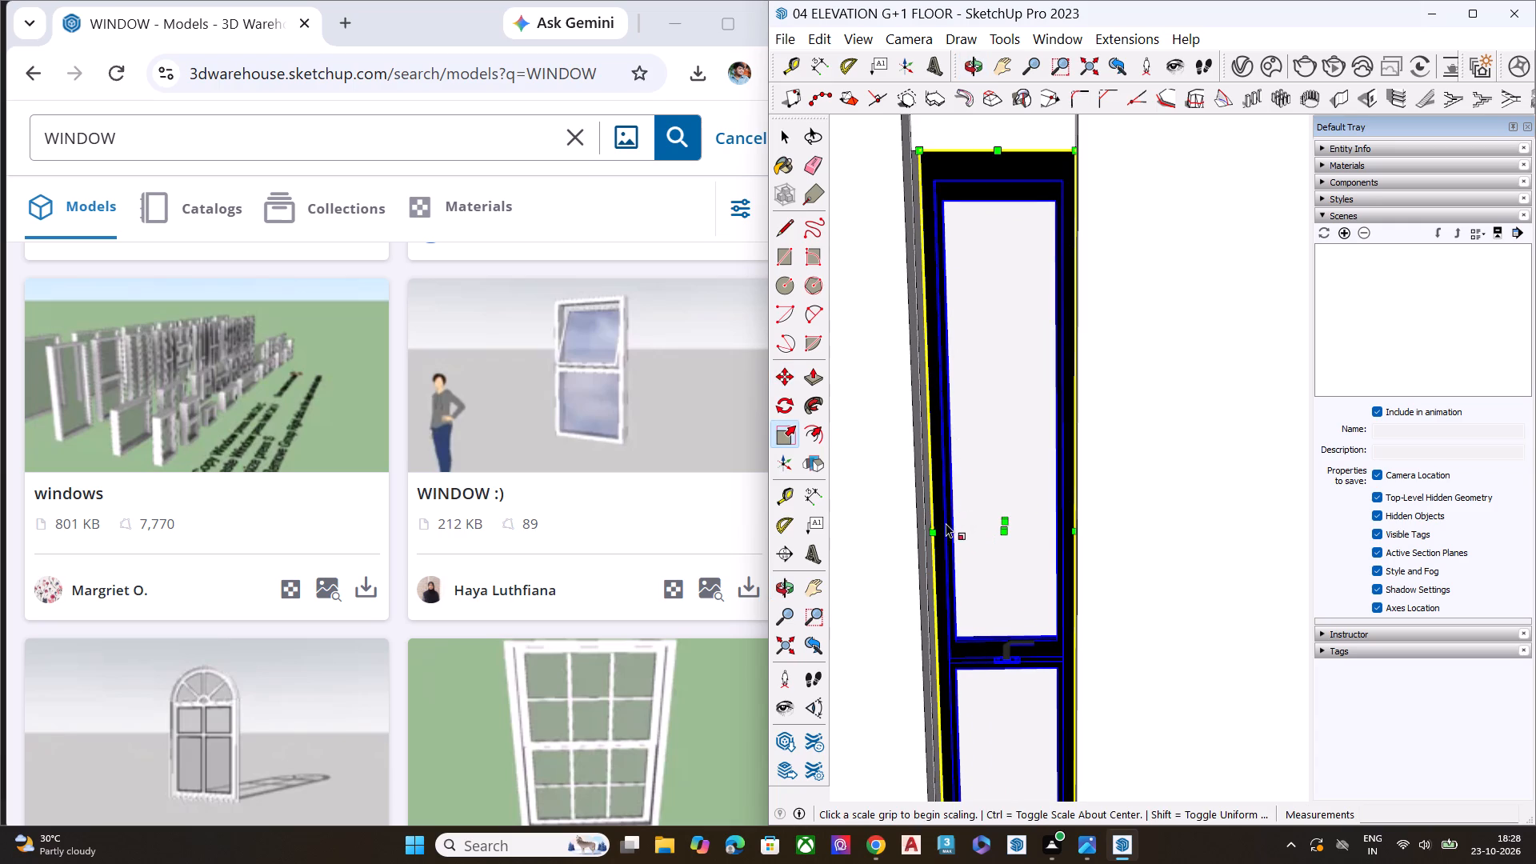
pyautogui.click(940, 522)
pyautogui.click(917, 519)
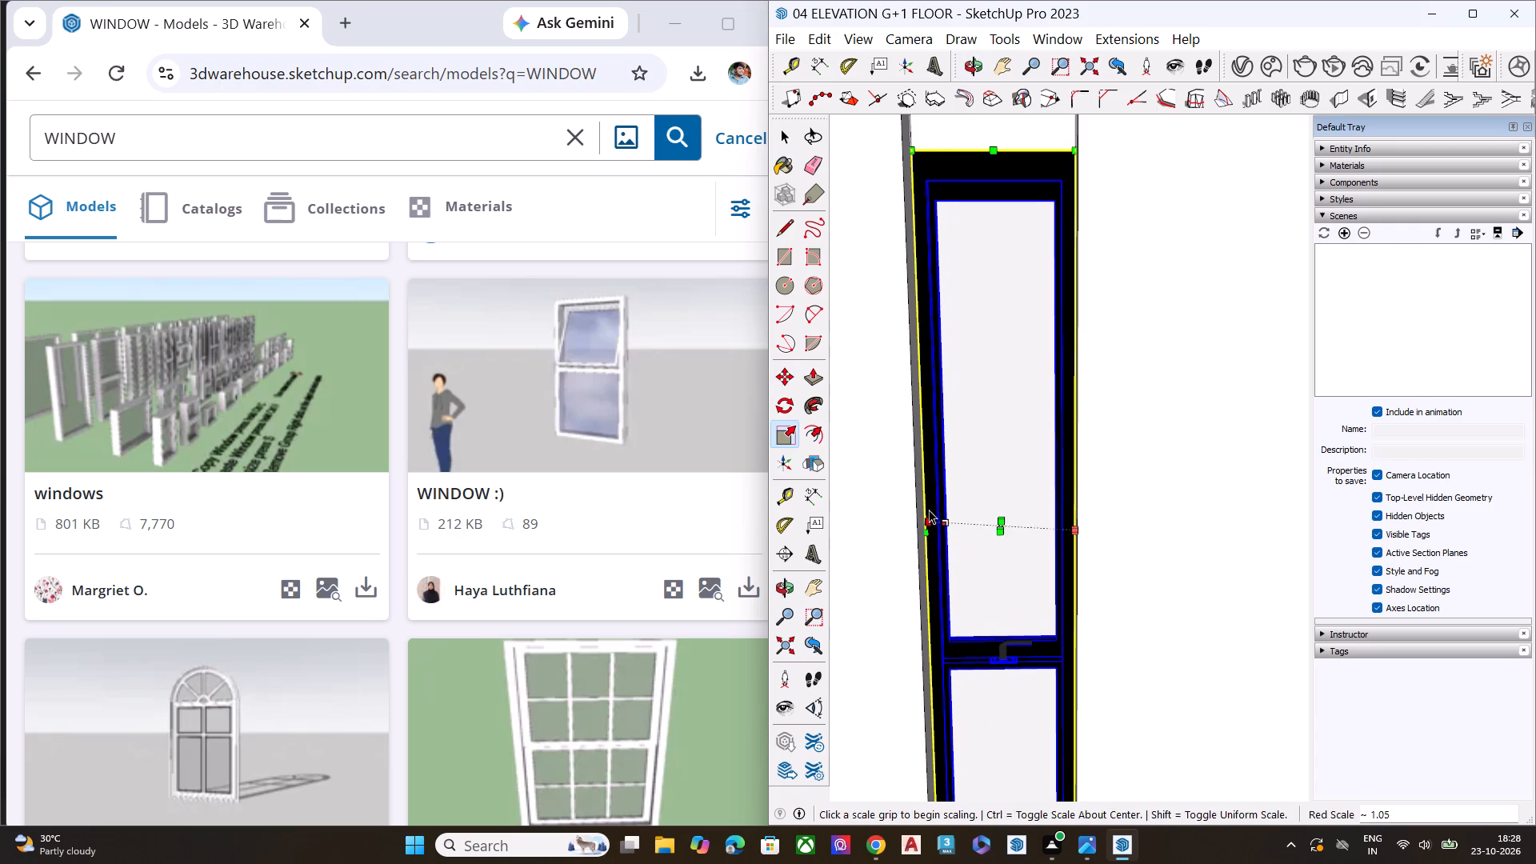
pyautogui.press('space')
# Copy this window about 3' 10" across into the first-floor opening between the narrow fin and the outermost fin.
pyautogui.scroll(-9, 972, 433)
pyautogui.moveTo(1002, 558); pyautogui.dragTo(1018, 444, button='middle')
pyautogui.scroll(4, 1027, 613)
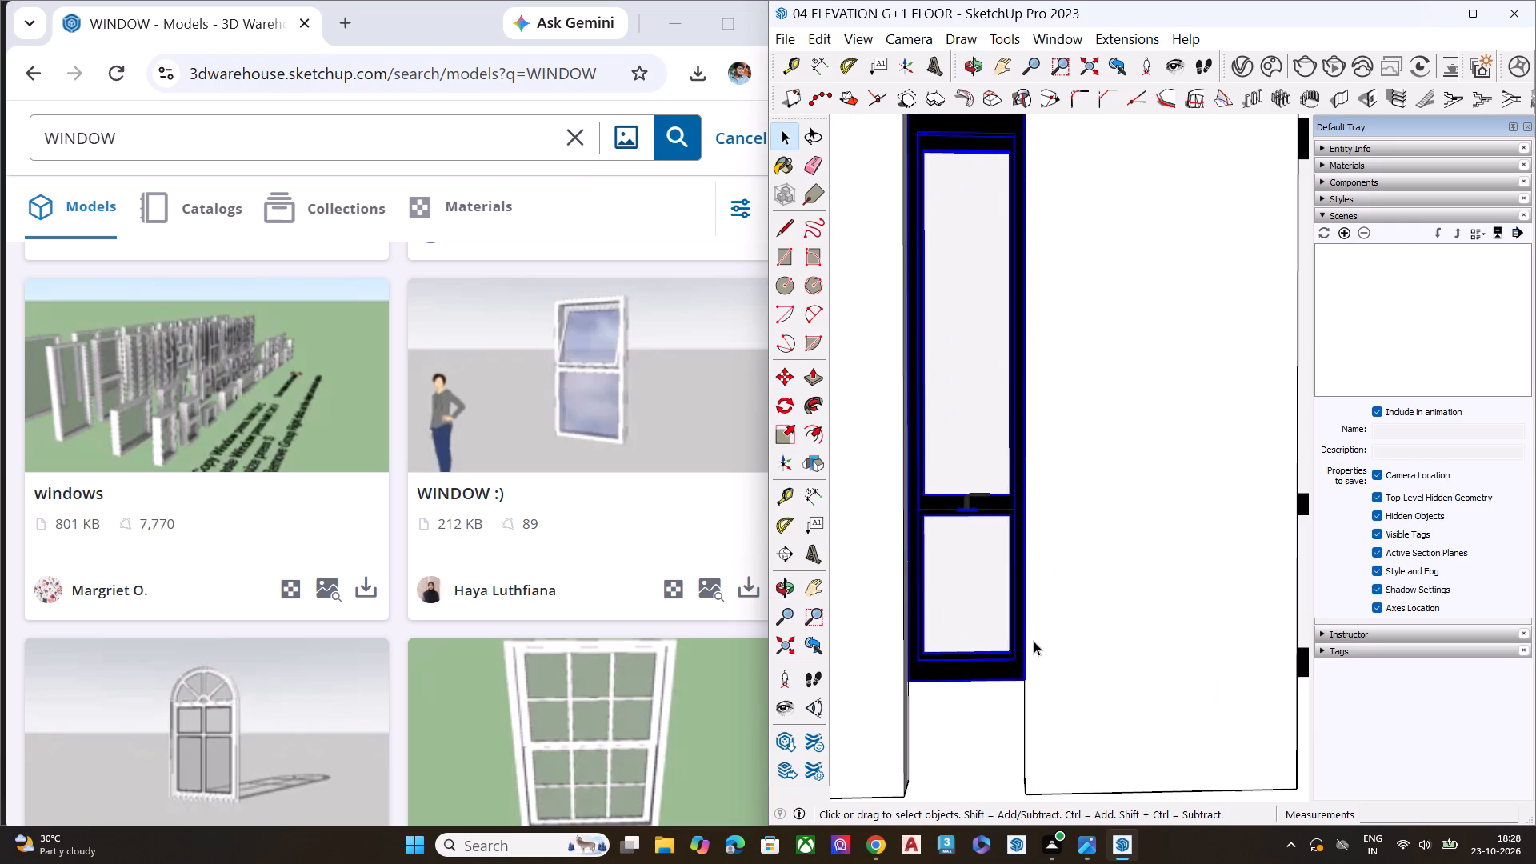
pyautogui.press('m')
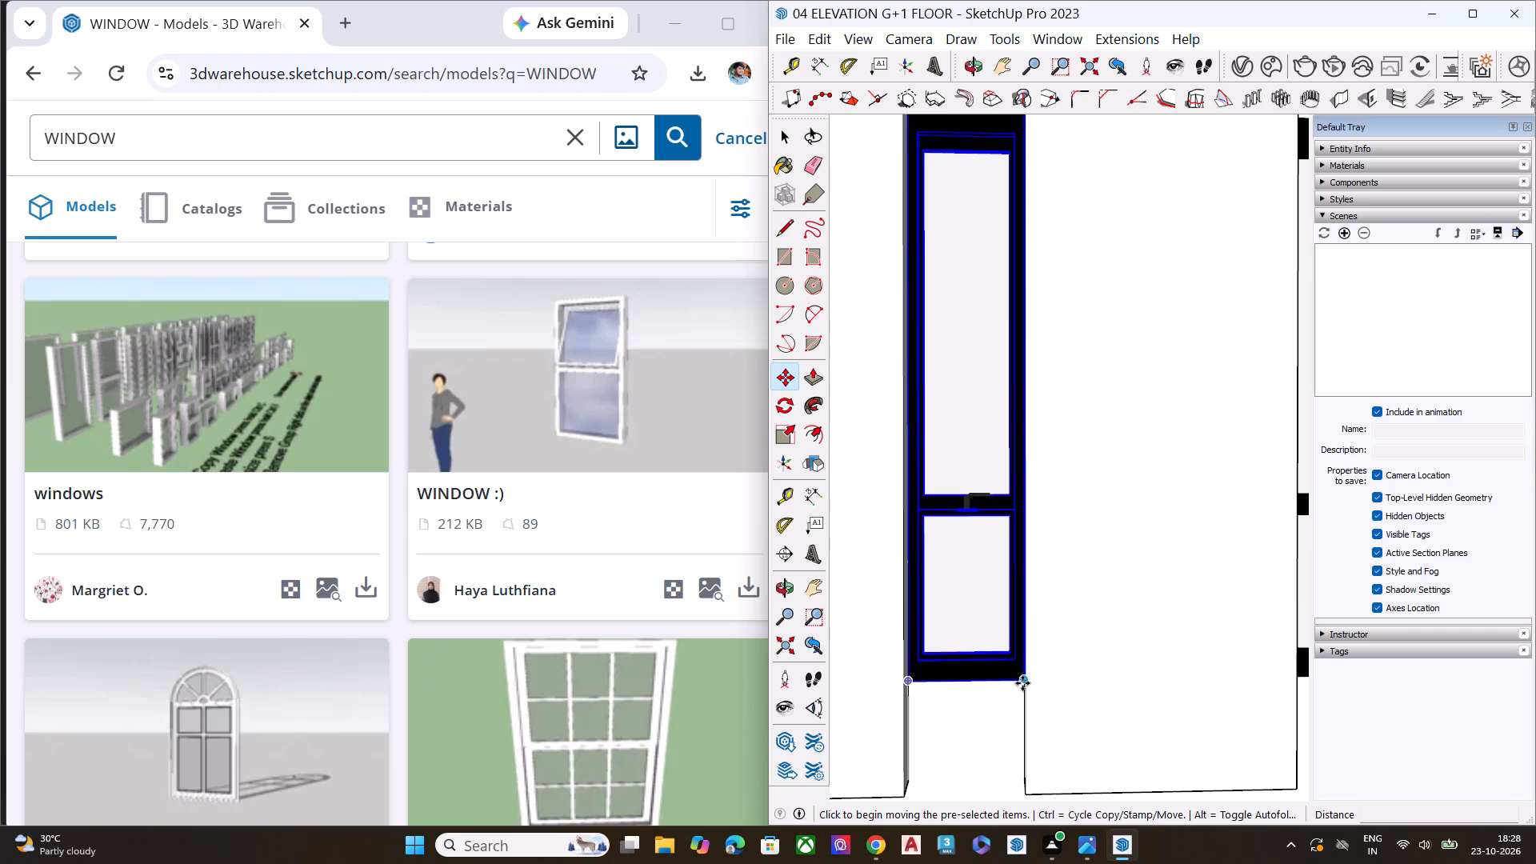
pyautogui.click(1022, 683)
pyautogui.scroll(-4, 1069, 533)
pyautogui.scroll(2, 1103, 539)
pyautogui.scroll(-3, 1105, 539)
pyautogui.scroll(4, 916, 577)
pyautogui.scroll(-5, 917, 611)
pyautogui.scroll(2, 920, 614)
pyautogui.moveTo(925, 625); pyautogui.dragTo(1018, 766, button='middle')
pyautogui.scroll(2, 1013, 754)
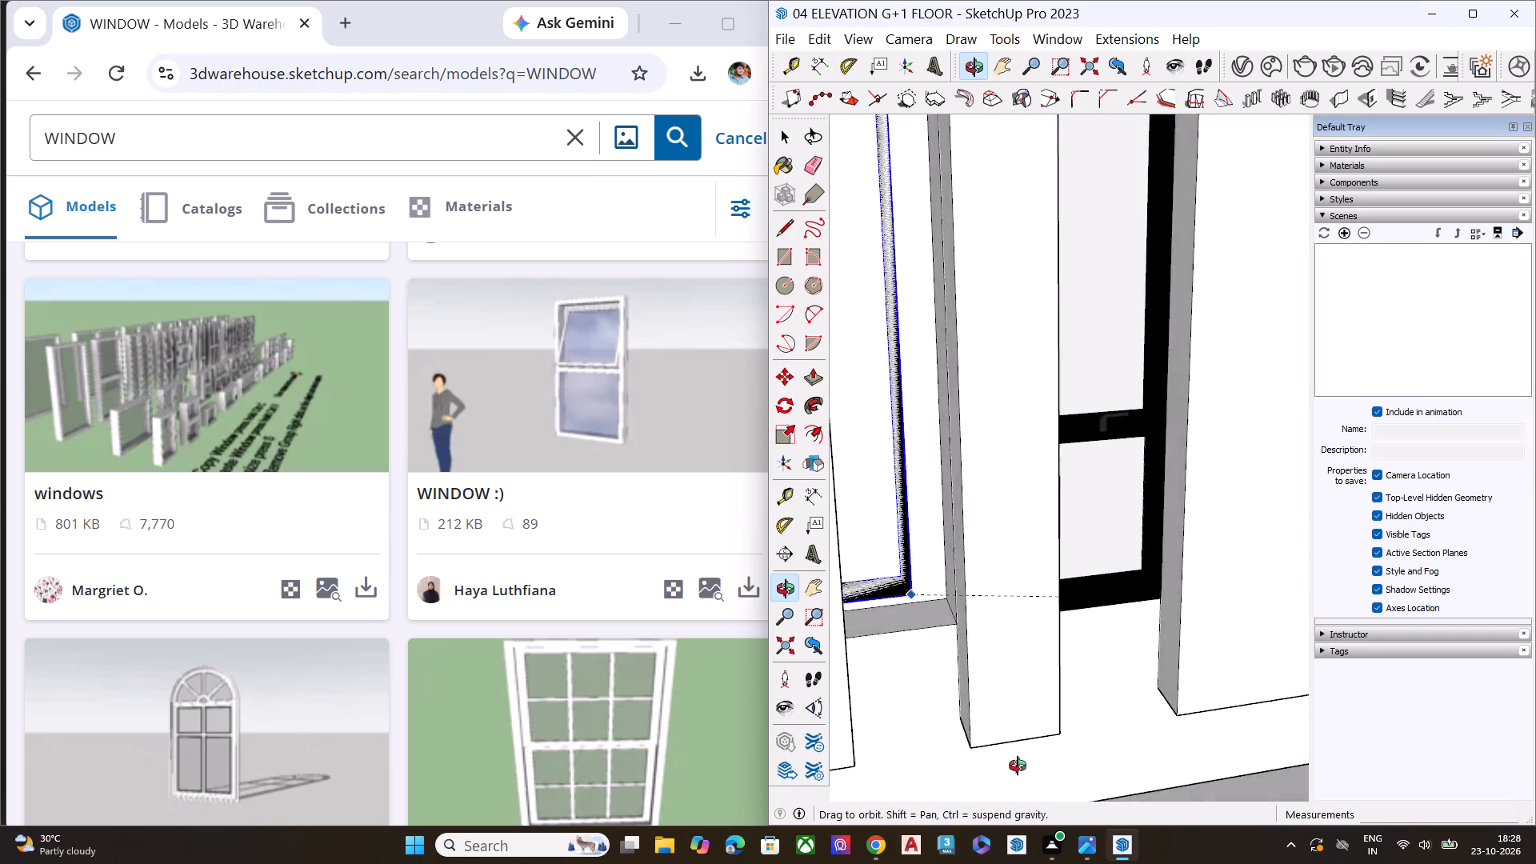
pyautogui.moveTo(1018, 766); pyautogui.dragTo(1017, 766, button='middle')
pyautogui.scroll(7, 1018, 766)
pyautogui.scroll(4, 954, 548)
pyautogui.click(954, 545)
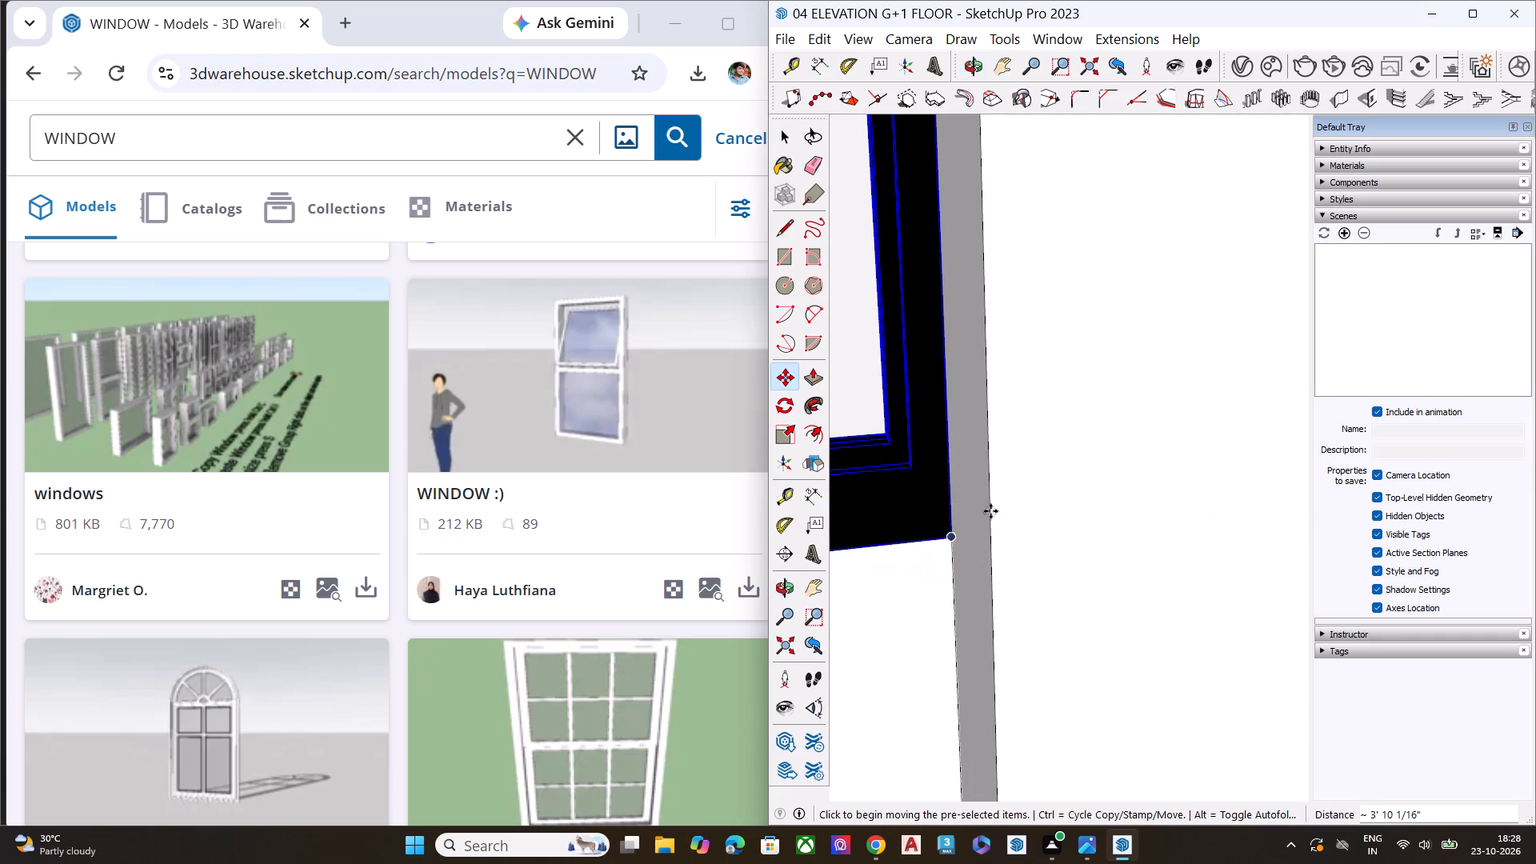
# Scale the third window's width to meet the outermost fin's side of its opening.
pyautogui.scroll(-2, 1001, 506)
pyautogui.scroll(1, 1021, 518)
pyautogui.scroll(-19, 1042, 532)
pyautogui.scroll(1, 1098, 551)
pyautogui.scroll(-4, 1096, 556)
pyautogui.moveTo(1083, 578); pyautogui.dragTo(940, 577, button='middle')
pyautogui.scroll(-1, 984, 423)
pyautogui.scroll(2, 986, 424)
pyautogui.scroll(-5, 990, 431)
pyautogui.press('space')
pyautogui.moveTo(1024, 496); pyautogui.dragTo(930, 422, button='middle')
pyautogui.press('s')
pyautogui.scroll(-1, 961, 329)
pyautogui.scroll(4, 962, 324)
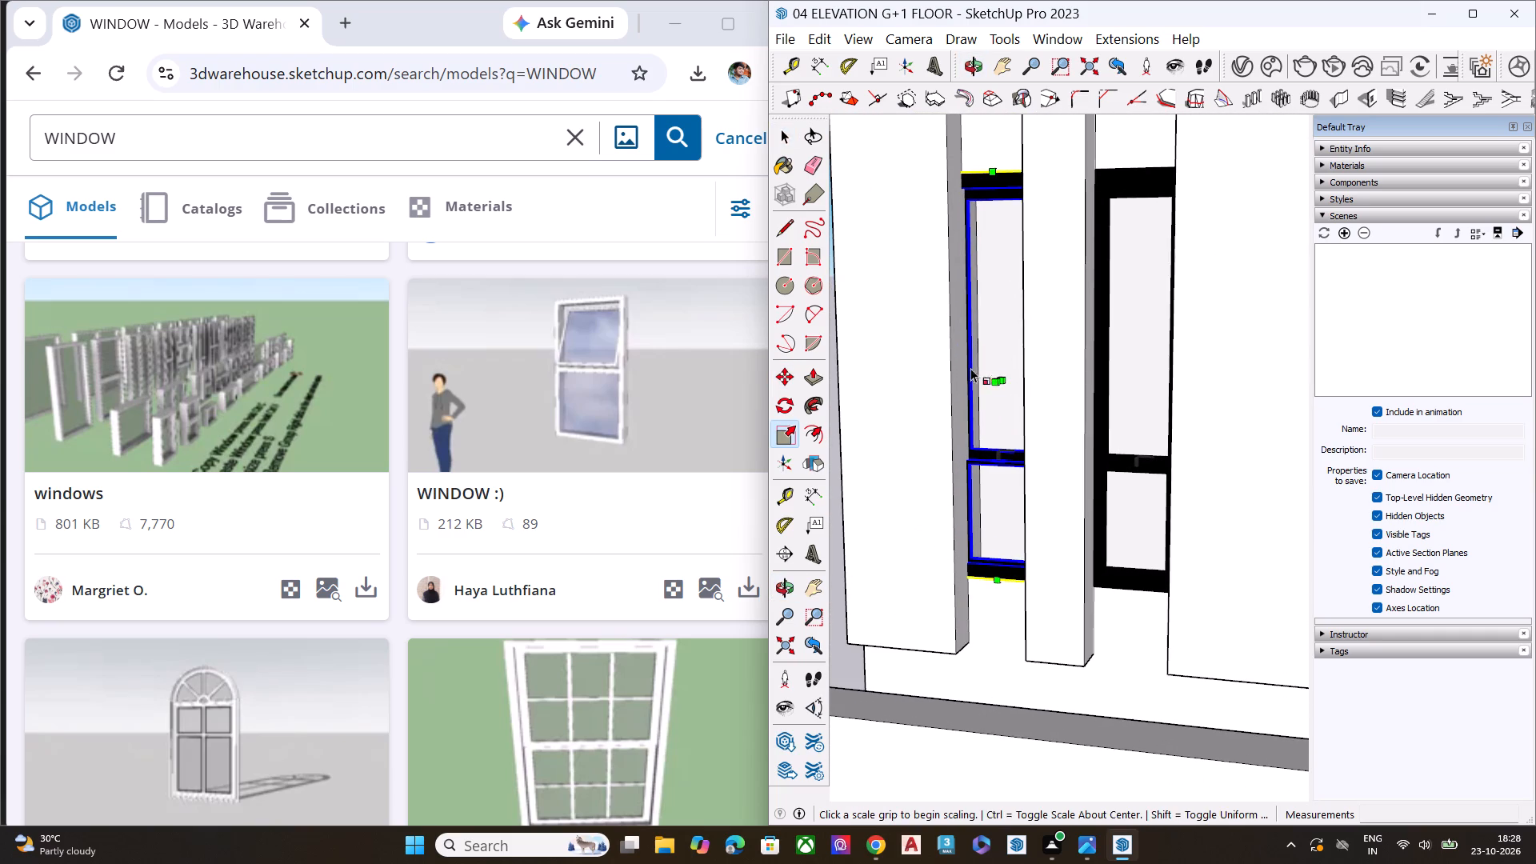
pyautogui.click(970, 378)
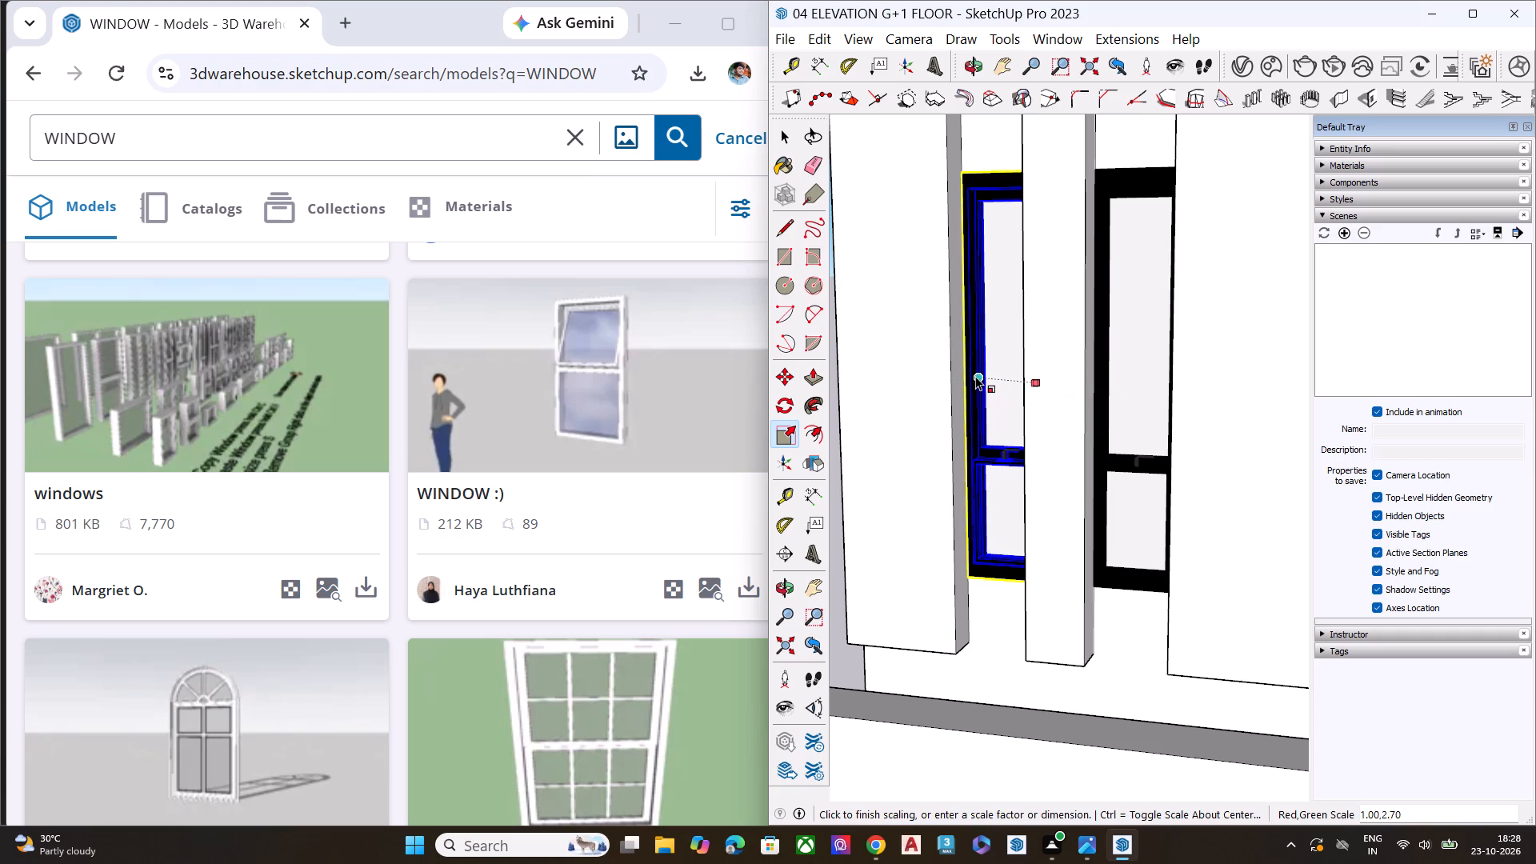
pyautogui.press('space')
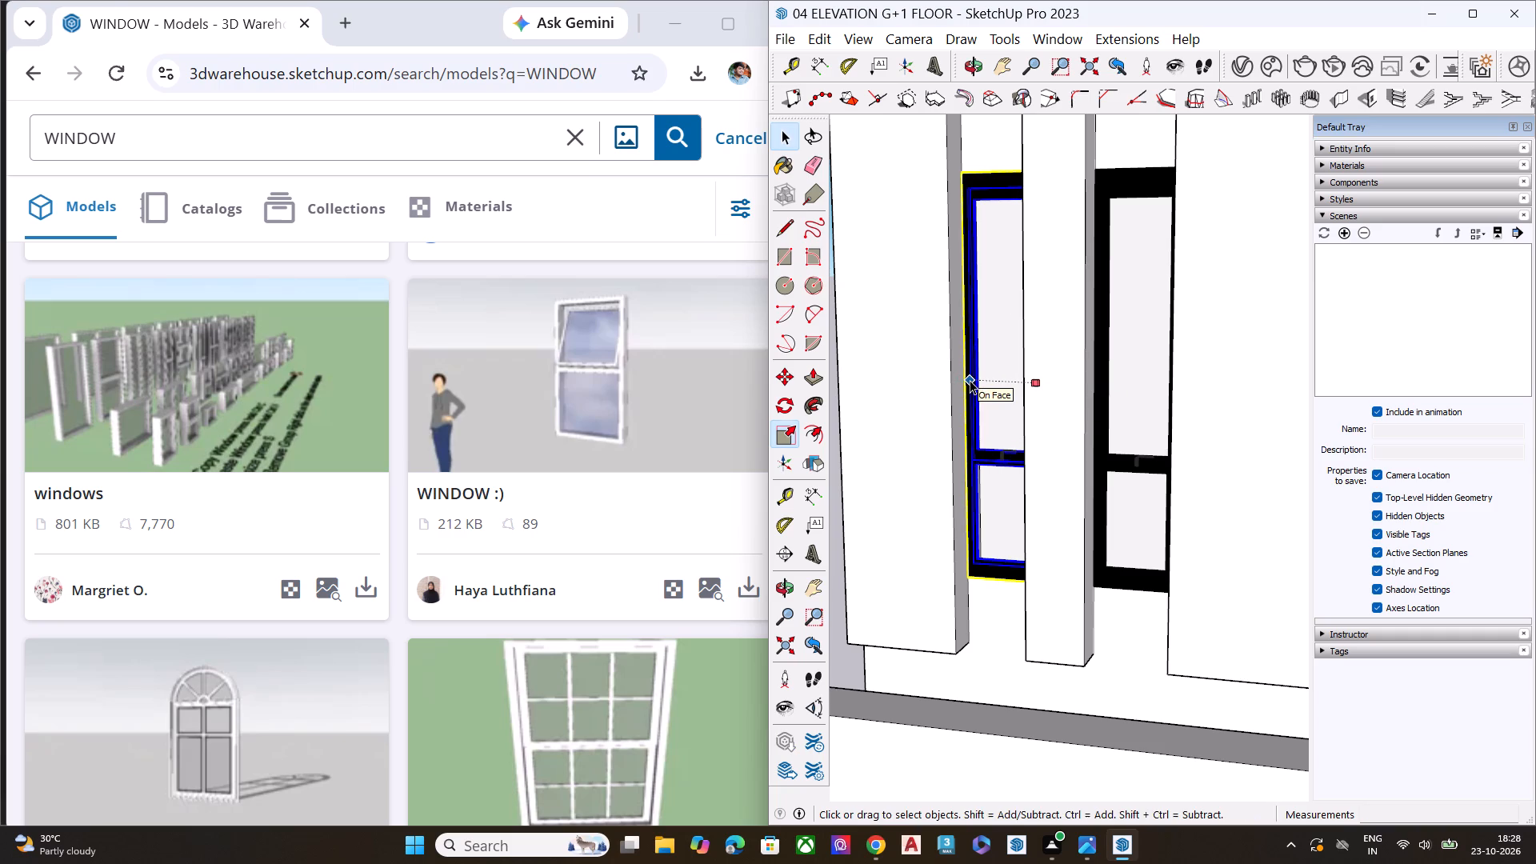
pyautogui.press('s')
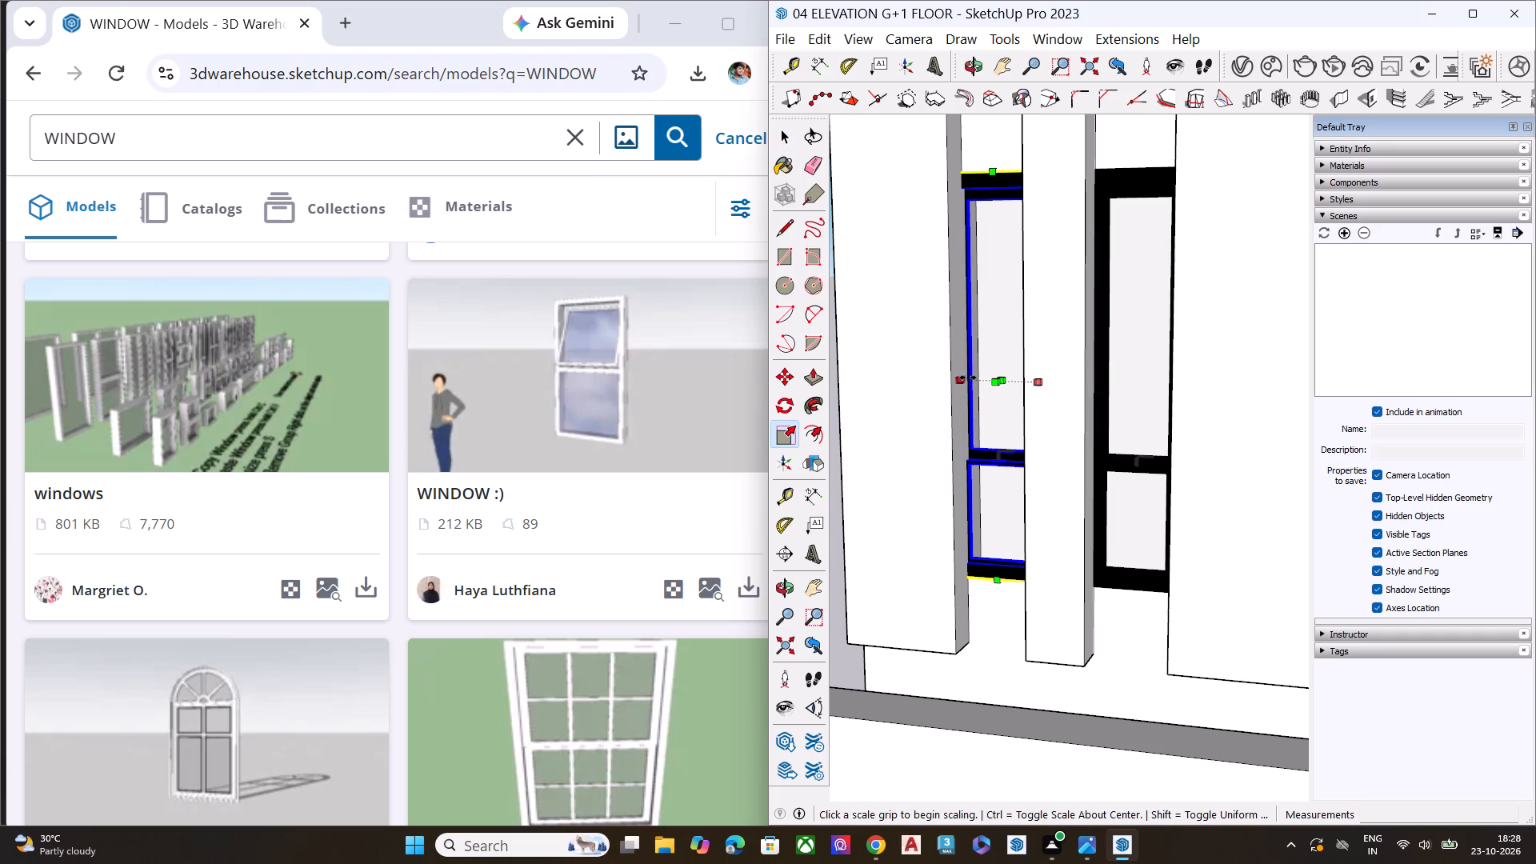
pyautogui.click(966, 378)
pyautogui.click(961, 376)
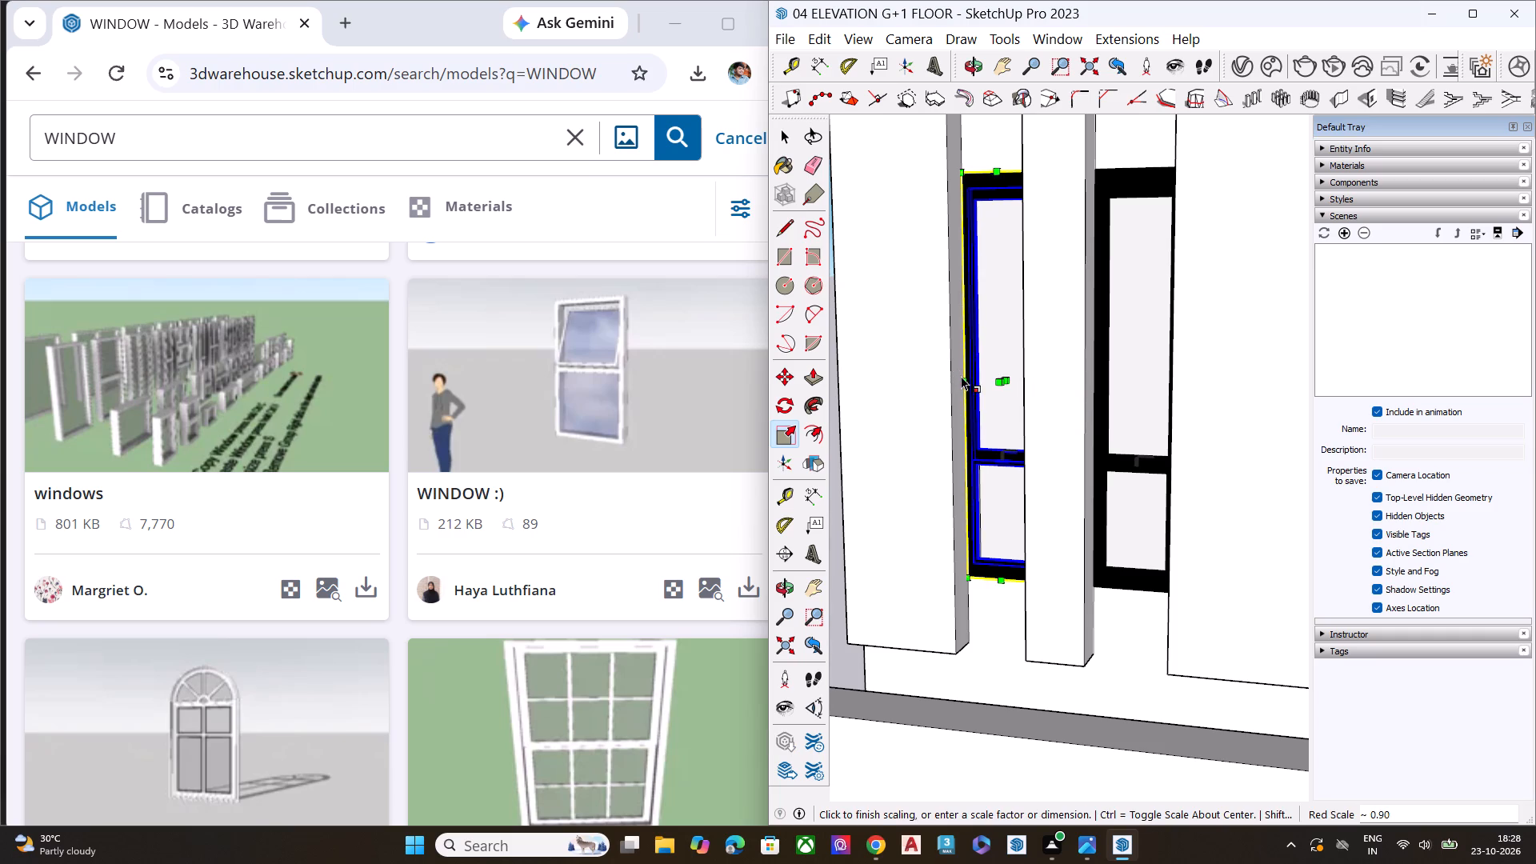
pyautogui.press('space')
# Deselect the window and examine the three fitted windows within the whole front elevation.
pyautogui.scroll(-6, 942, 416)
pyautogui.click(861, 450)
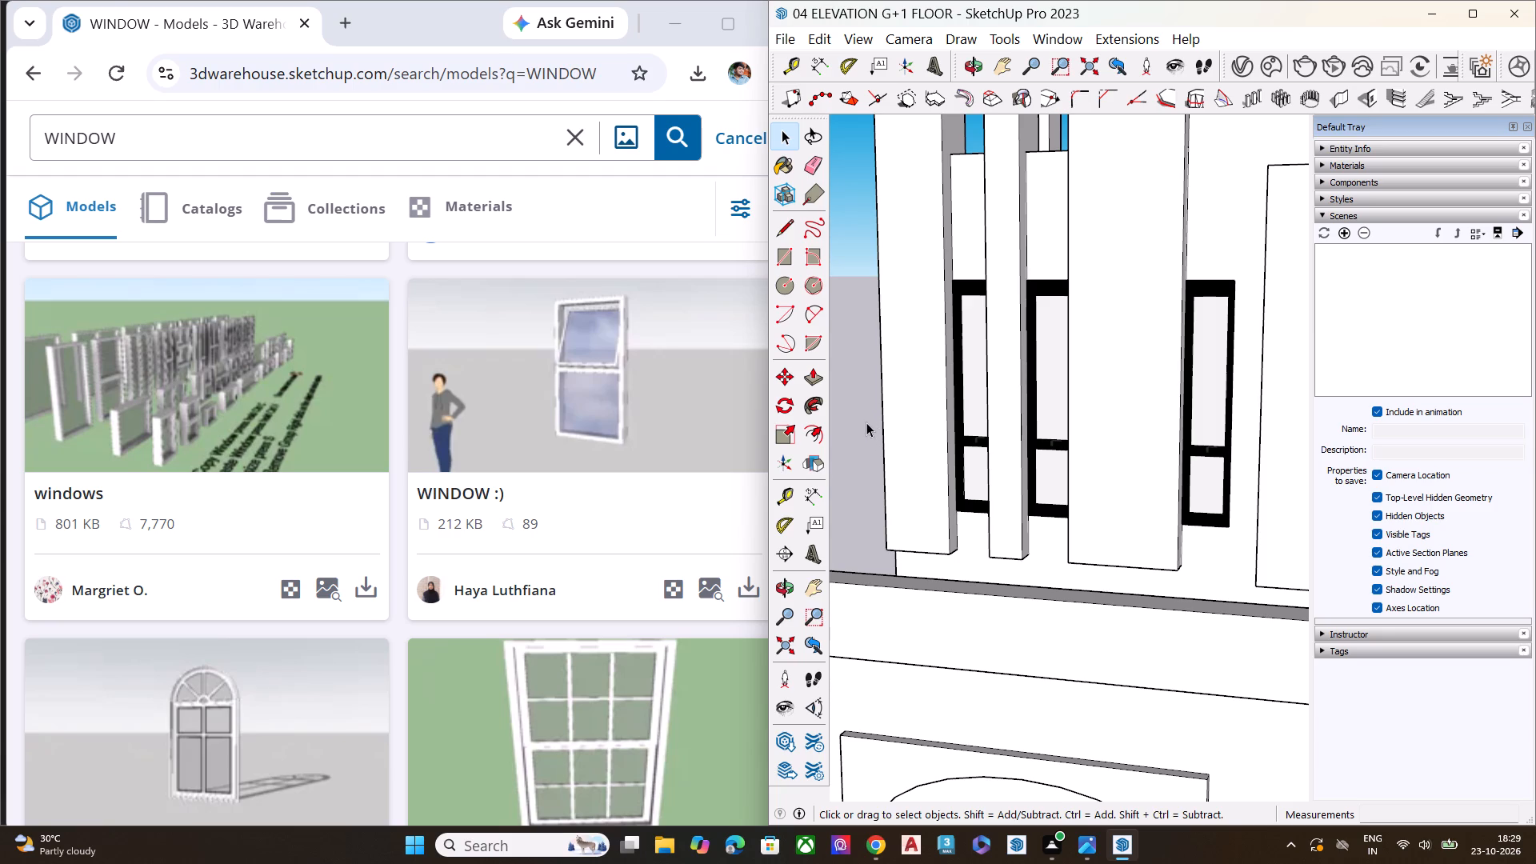
pyautogui.scroll(-3, 1110, 350)
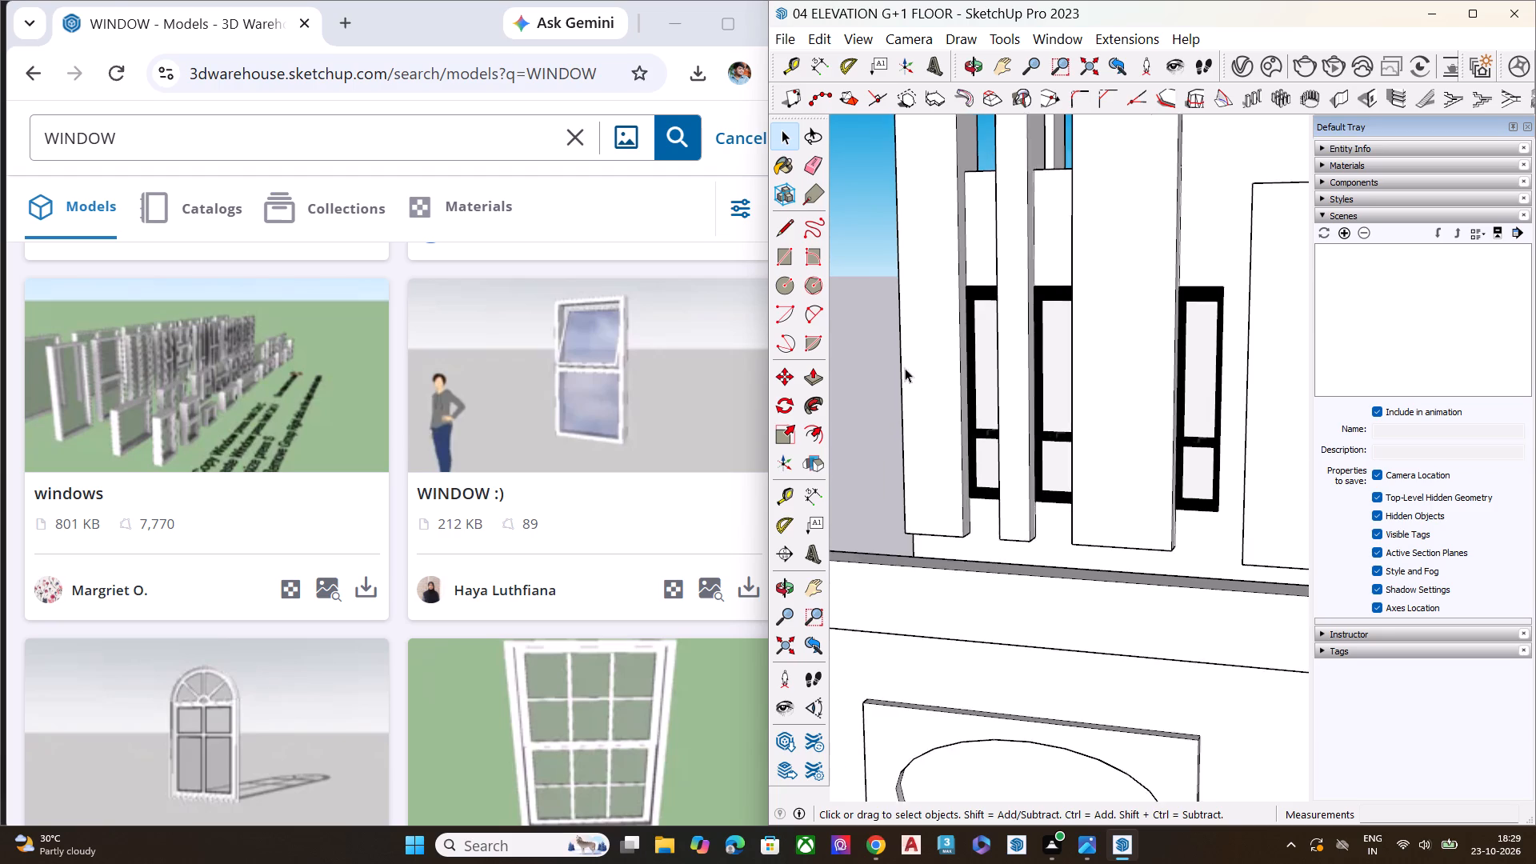
pyautogui.scroll(-5, 905, 368)
pyautogui.click(863, 378)
pyautogui.scroll(-8, 940, 342)
pyautogui.moveTo(1031, 432); pyautogui.dragTo(1180, 336, button='middle')
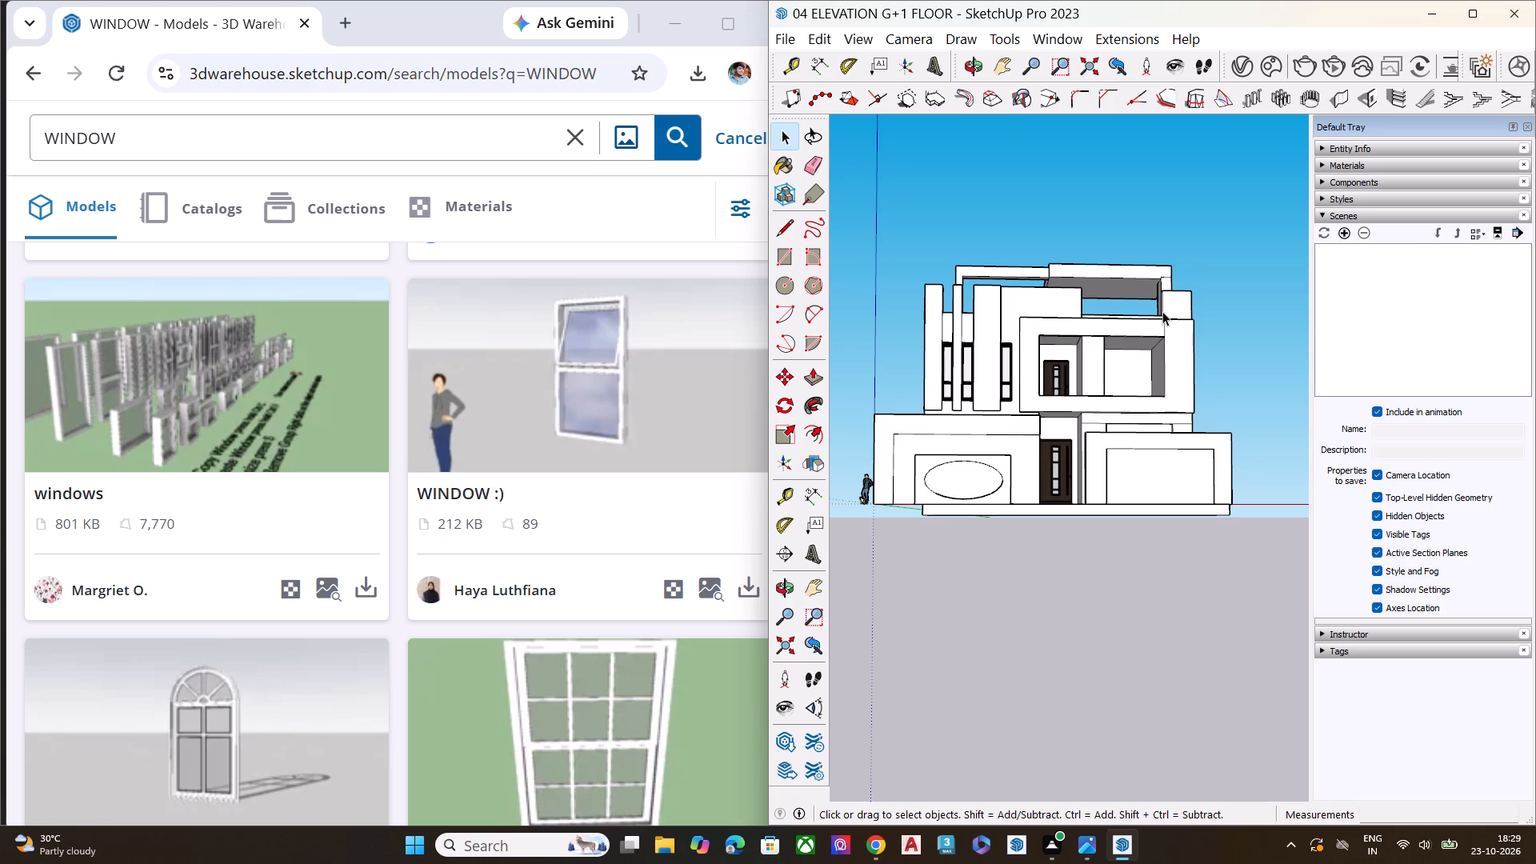
pyautogui.scroll(-7, 1106, 313)
pyautogui.moveTo(1094, 368); pyautogui.dragTo(1108, 463, button='middle')
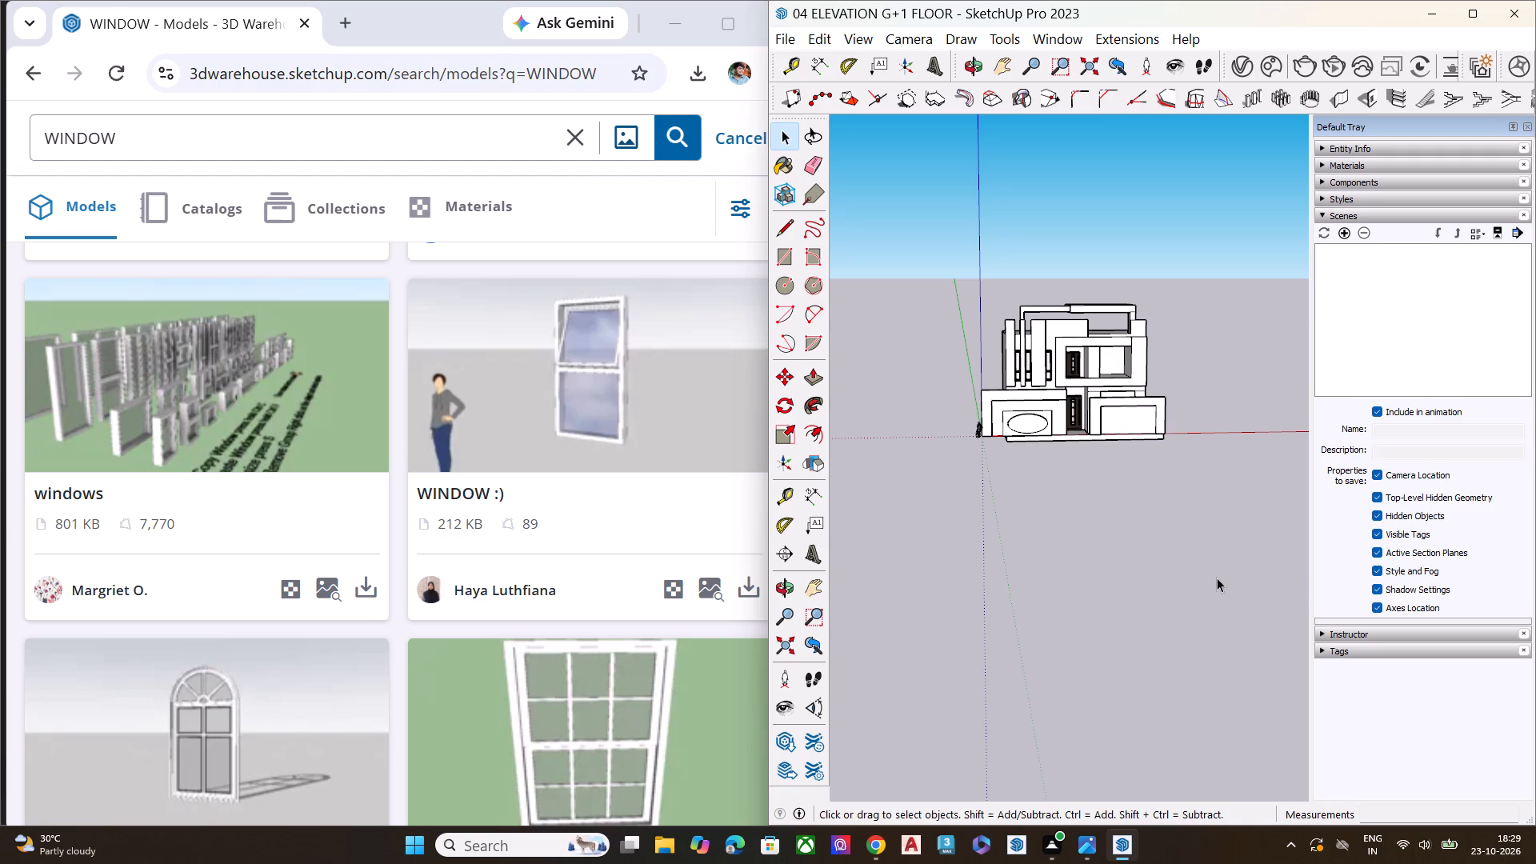
pyautogui.scroll(1, 1082, 353)
pyautogui.scroll(-2, 1082, 353)
pyautogui.scroll(1, 1082, 353)
pyautogui.scroll(-1, 1082, 353)
pyautogui.scroll(5, 1082, 353)
pyautogui.scroll(3, 1054, 462)
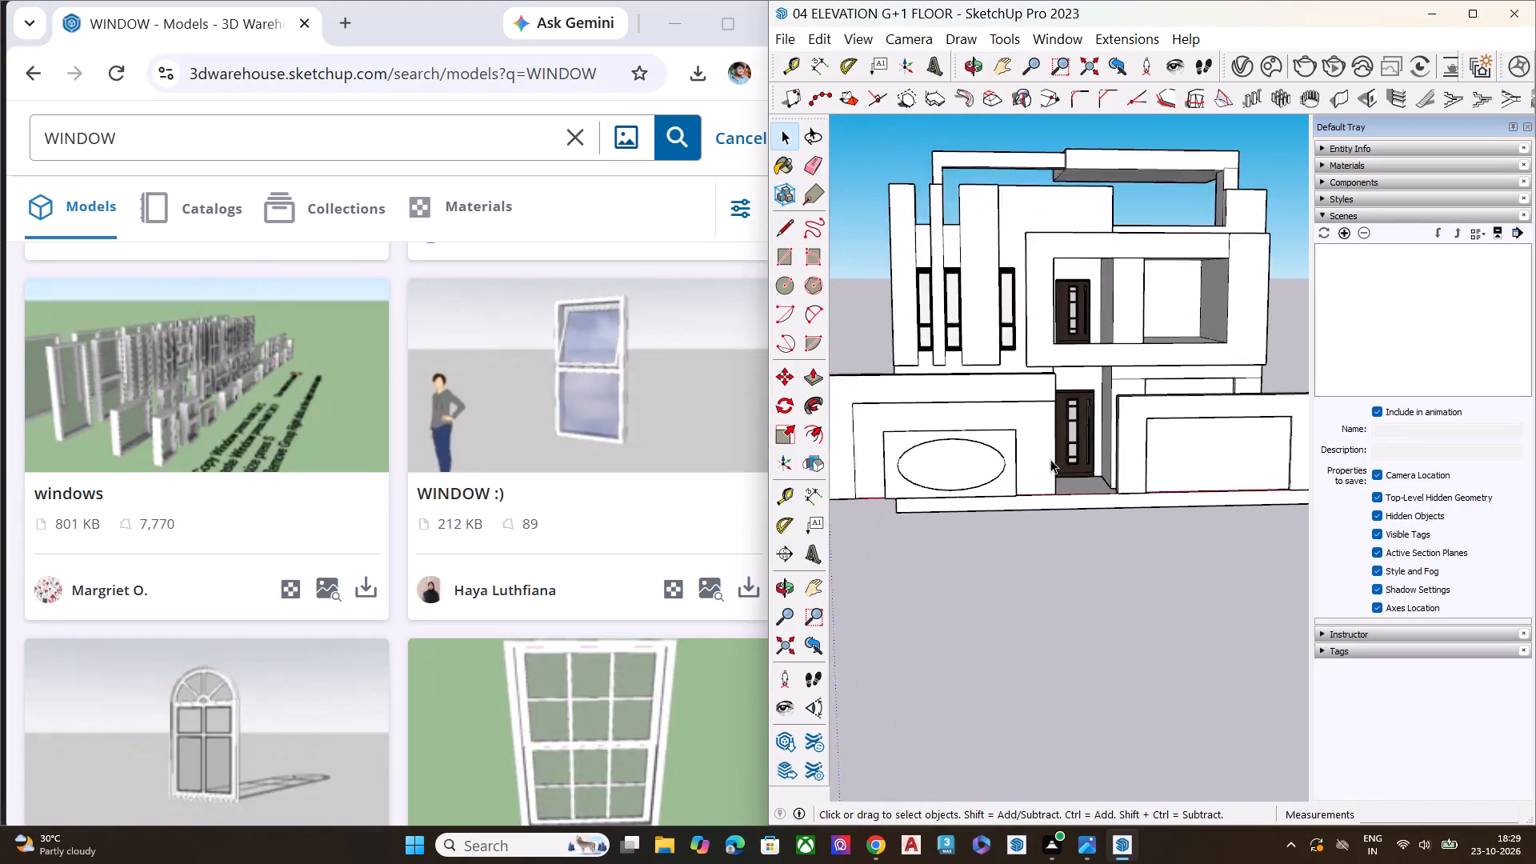
pyautogui.scroll(3, 1050, 459)
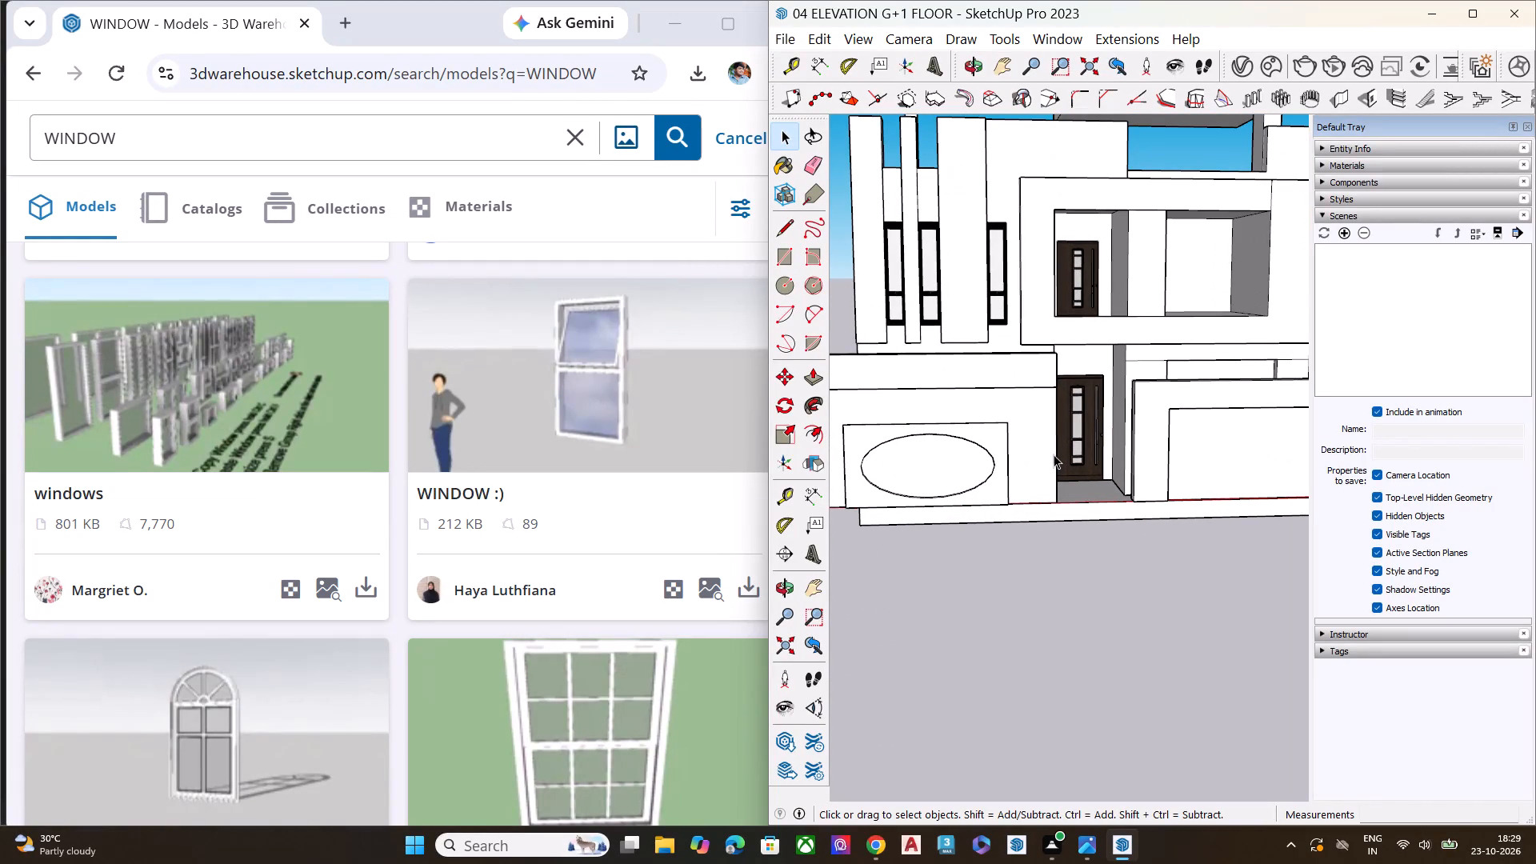
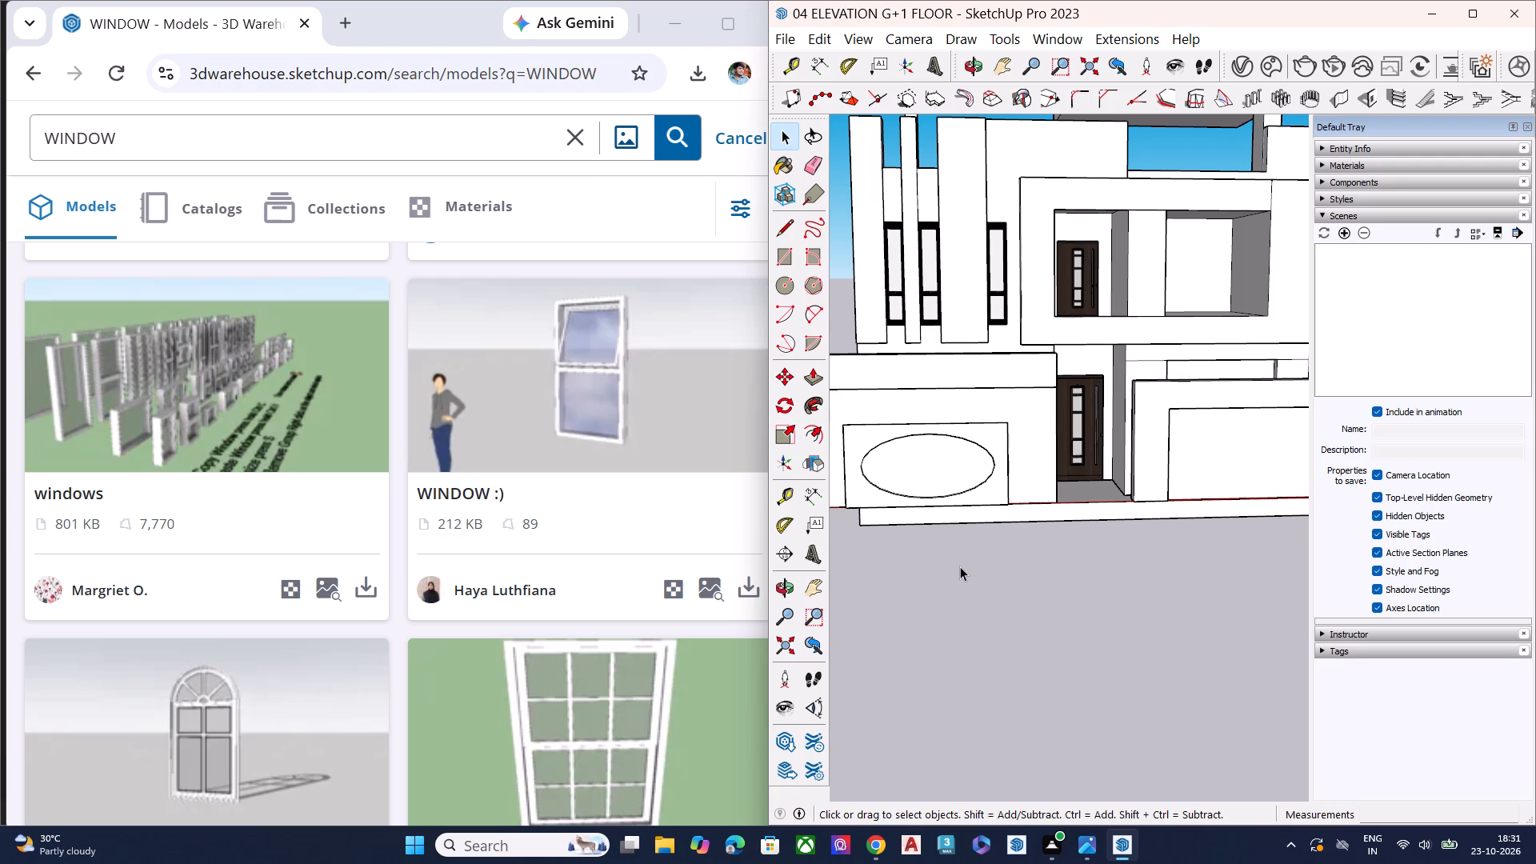
# Open the file import dialog to bring another window model into the elevation.
pyautogui.scroll(-5, 984, 462)
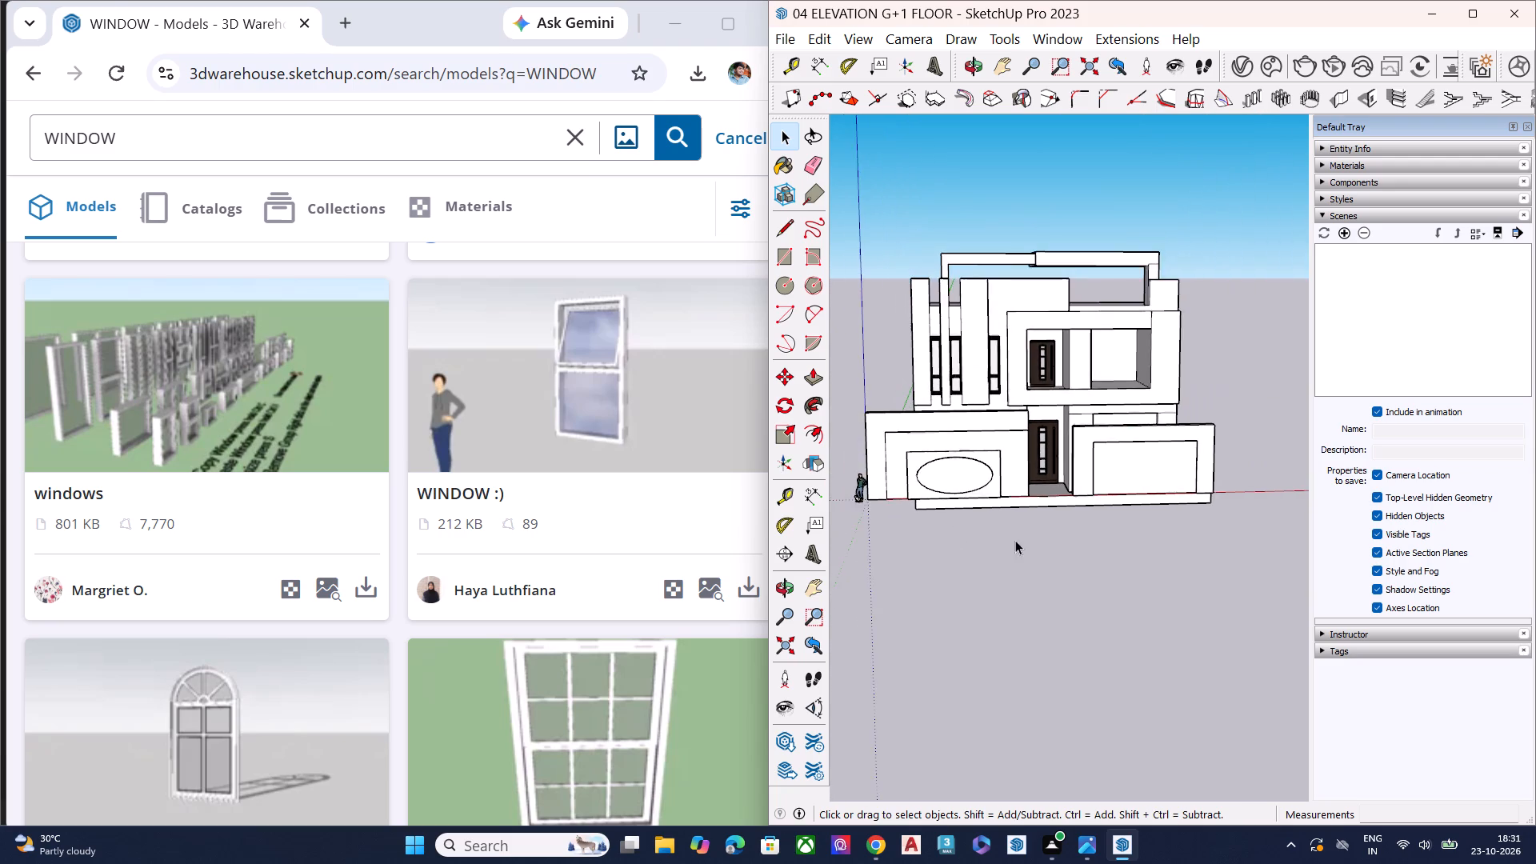
pyautogui.scroll(-1, 1015, 540)
pyautogui.moveTo(1020, 522); pyautogui.dragTo(991, 429, button='middle')
pyautogui.scroll(7, 1056, 417)
pyautogui.moveTo(1042, 436); pyautogui.dragTo(1068, 510, button='middle')
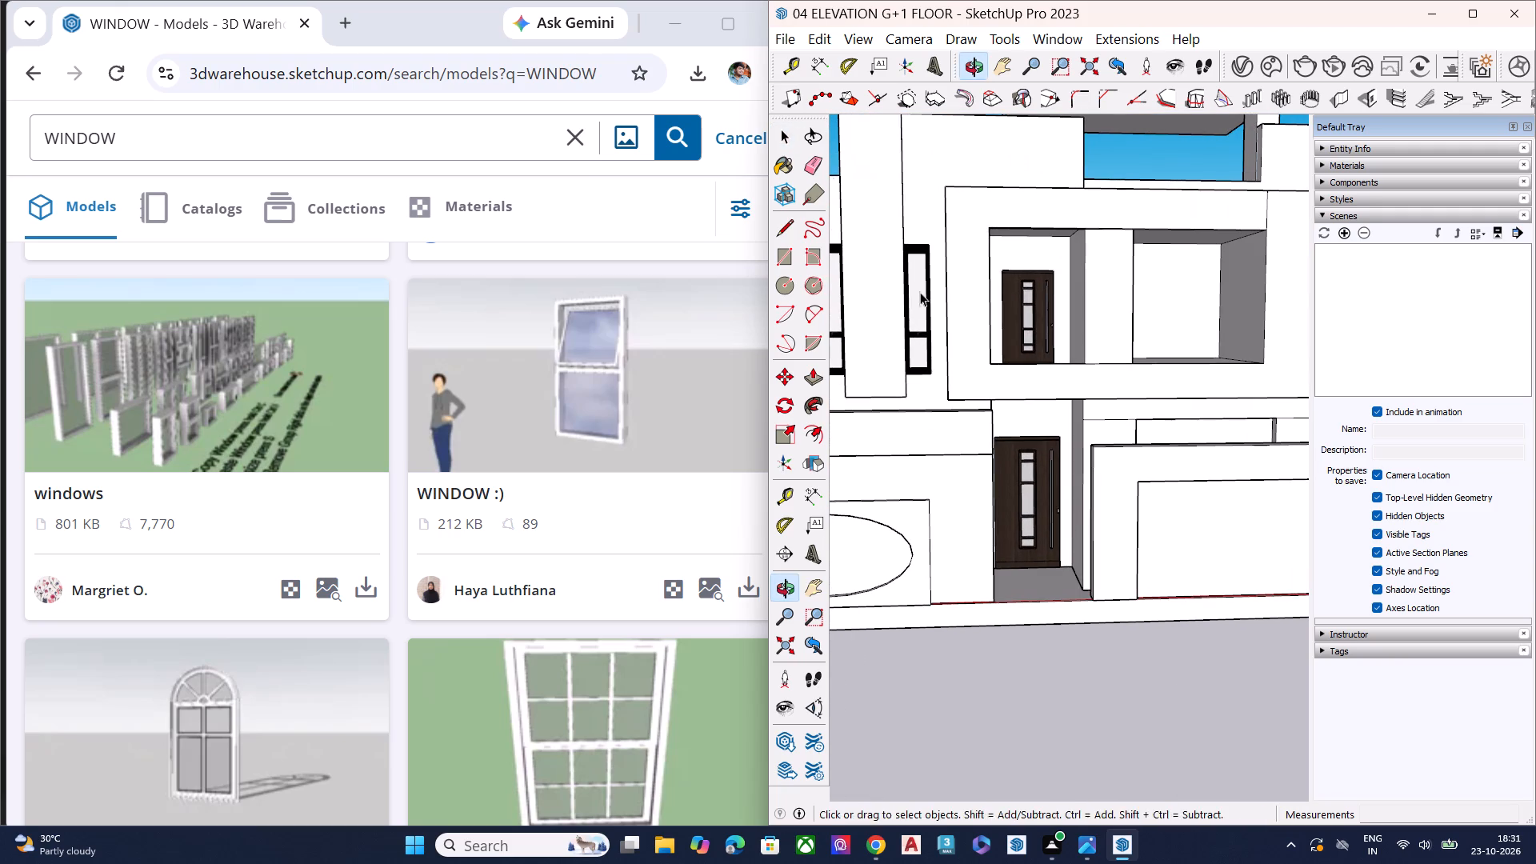
pyautogui.click(784, 34)
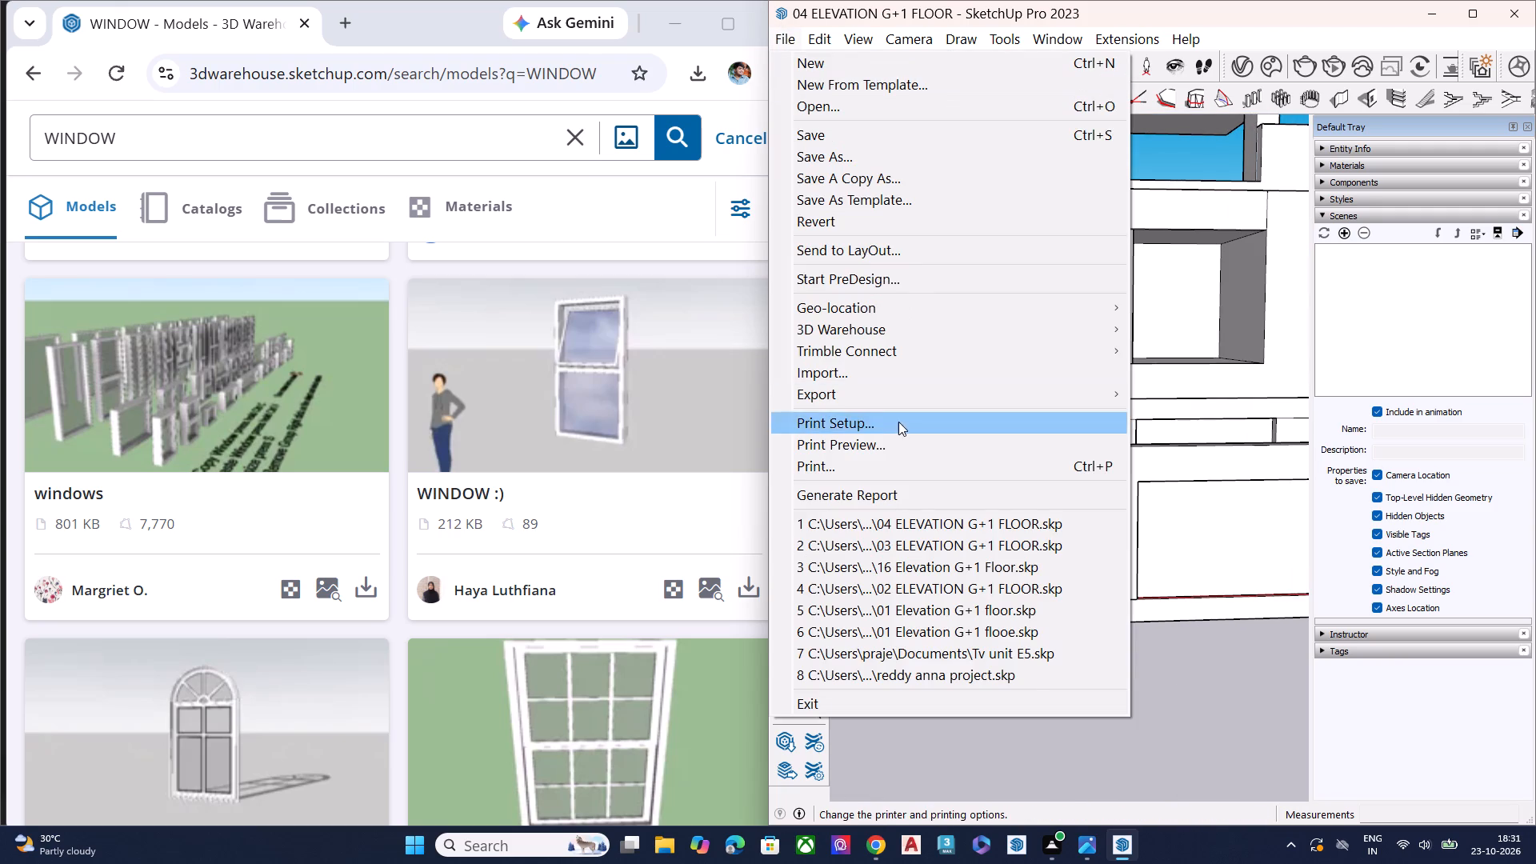
pyautogui.click(910, 380)
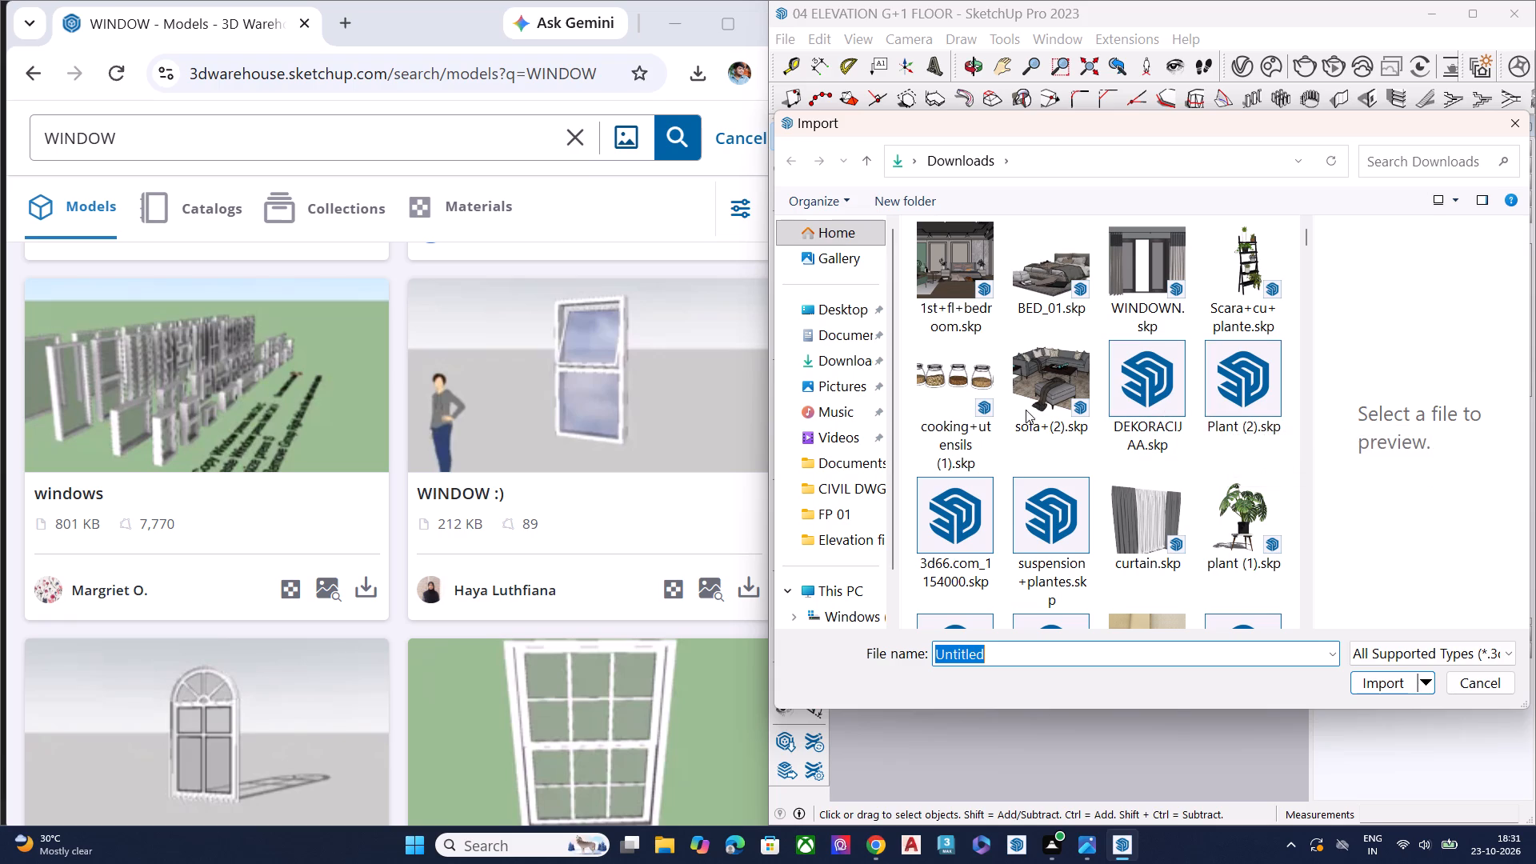
# Switch to Chrome and check the recent download history for the file name of the latest window model.
pyautogui.click(874, 855)
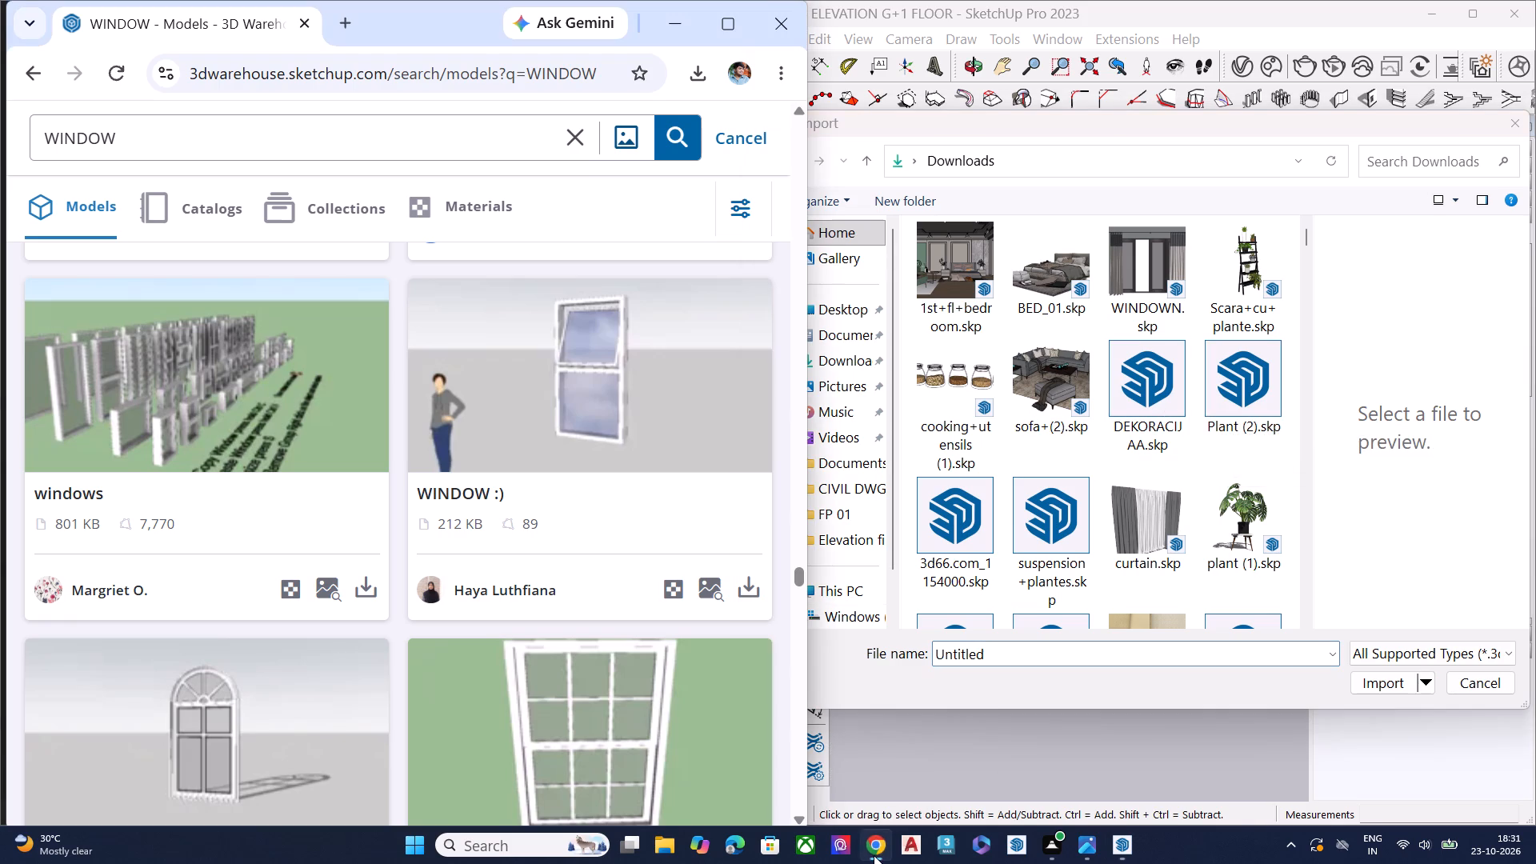
pyautogui.click(698, 78)
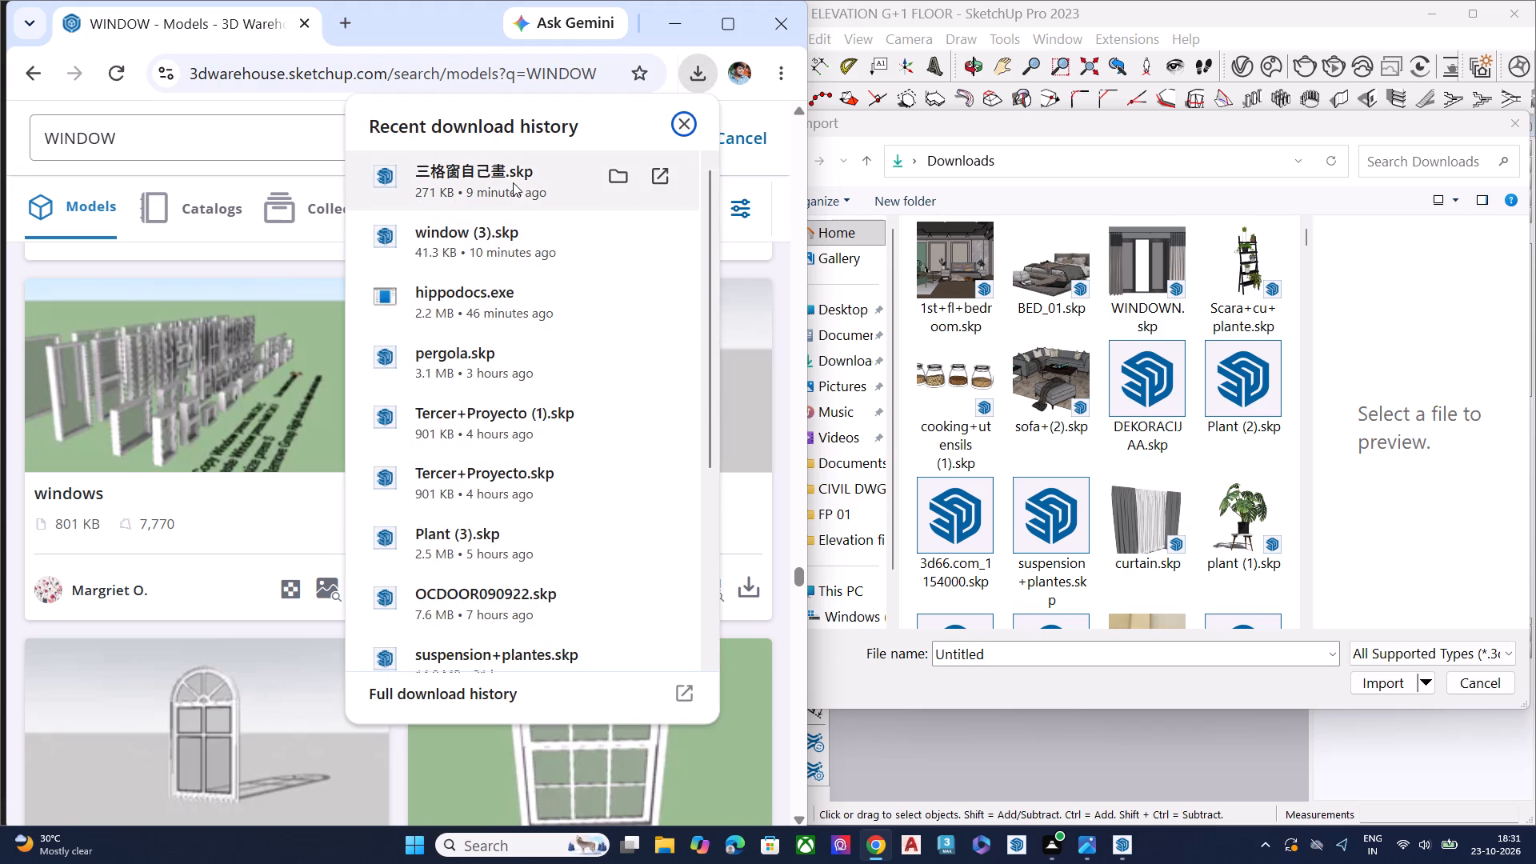
pyautogui.click(682, 123)
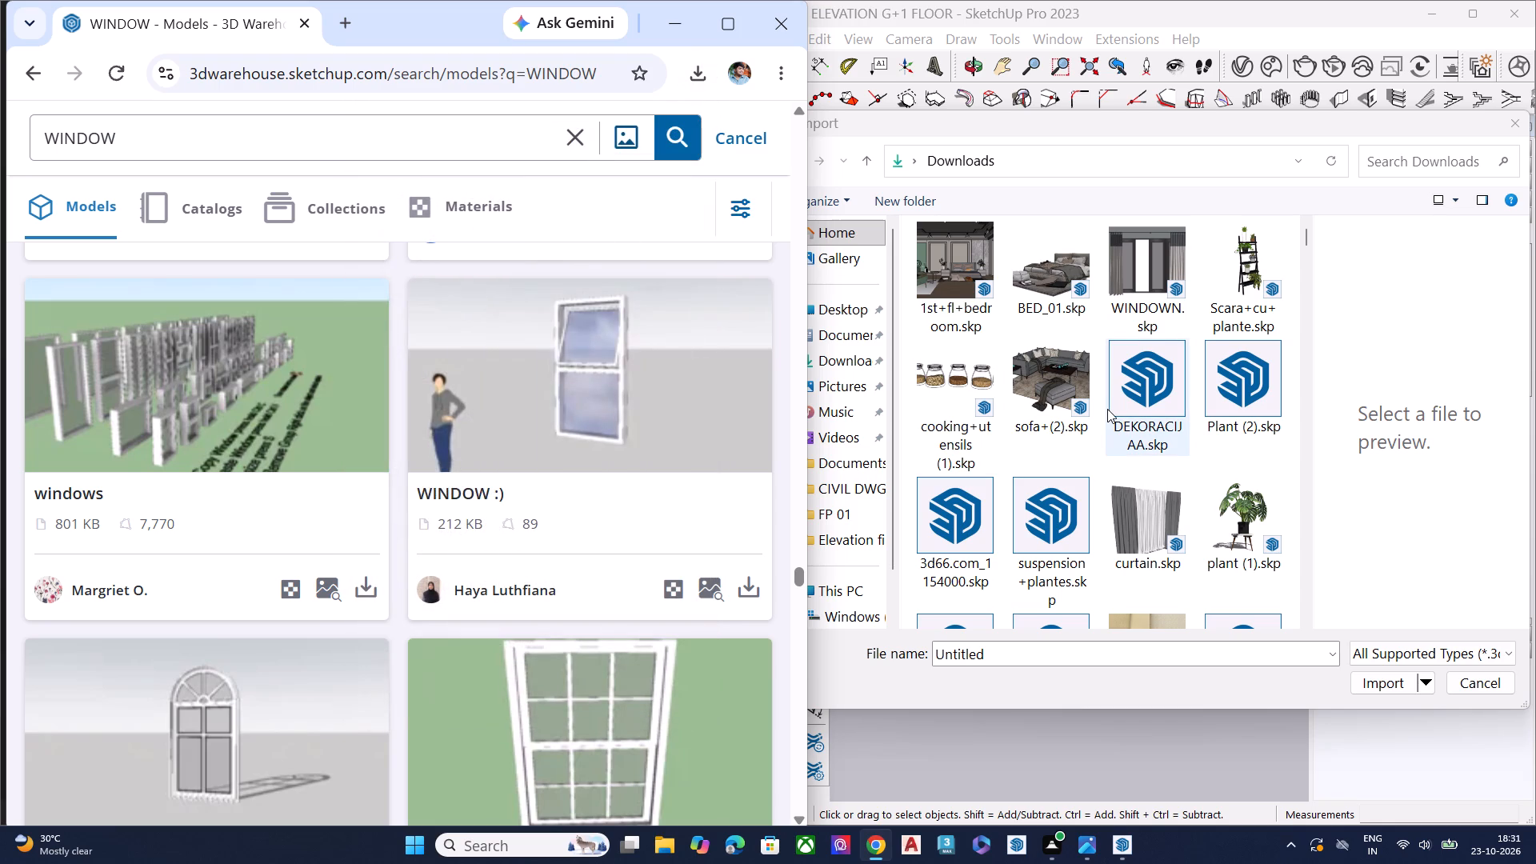
# Find the window model 三格窗自己畫.skp in the Downloads folder and import it into the SketchUp elevation.
pyautogui.scroll(-1, 1110, 415)
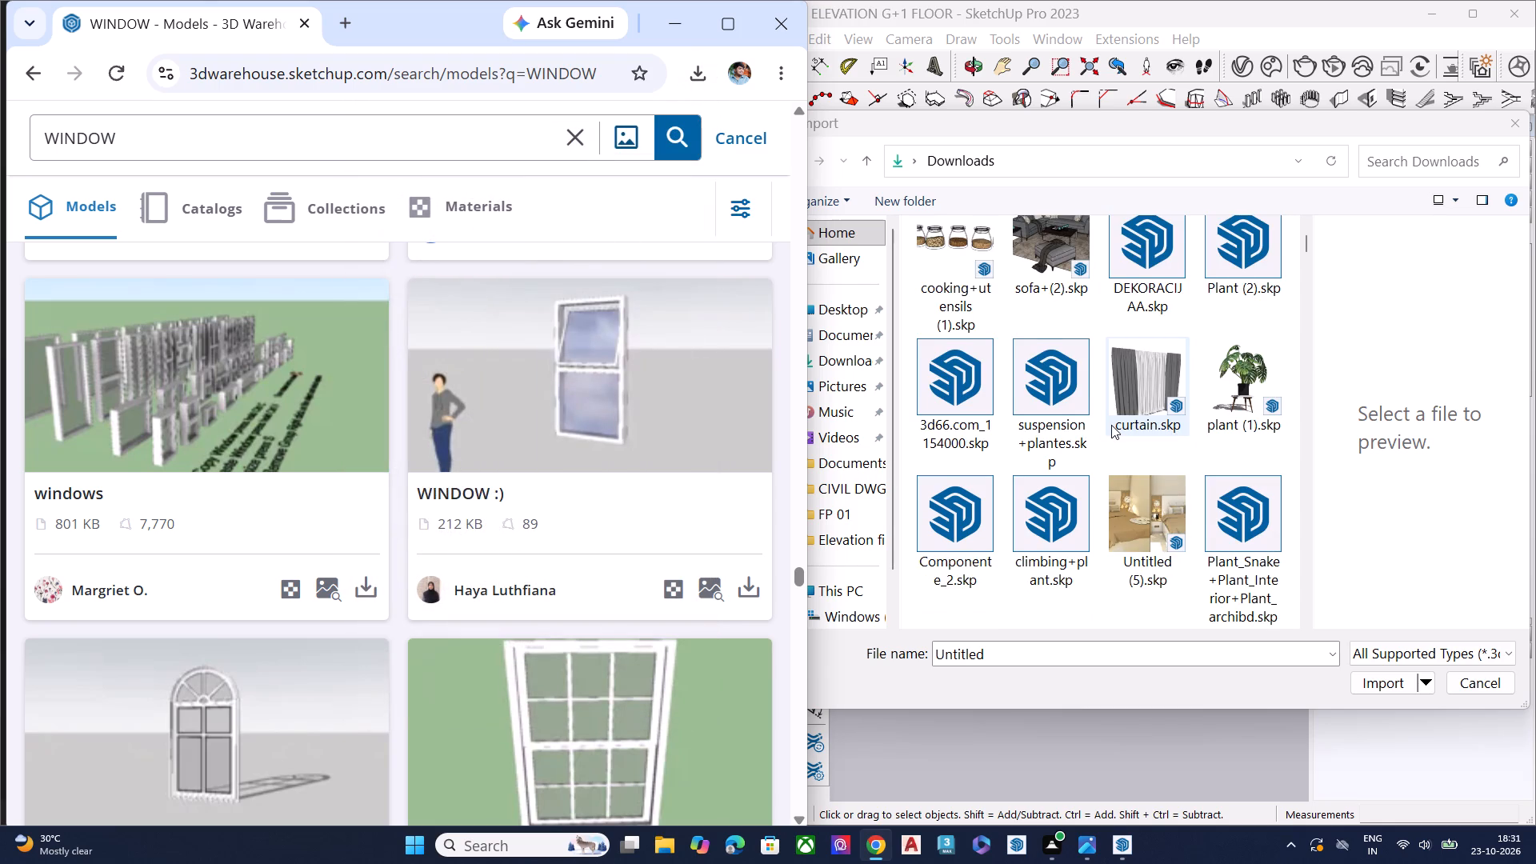
pyautogui.scroll(-2, 1111, 425)
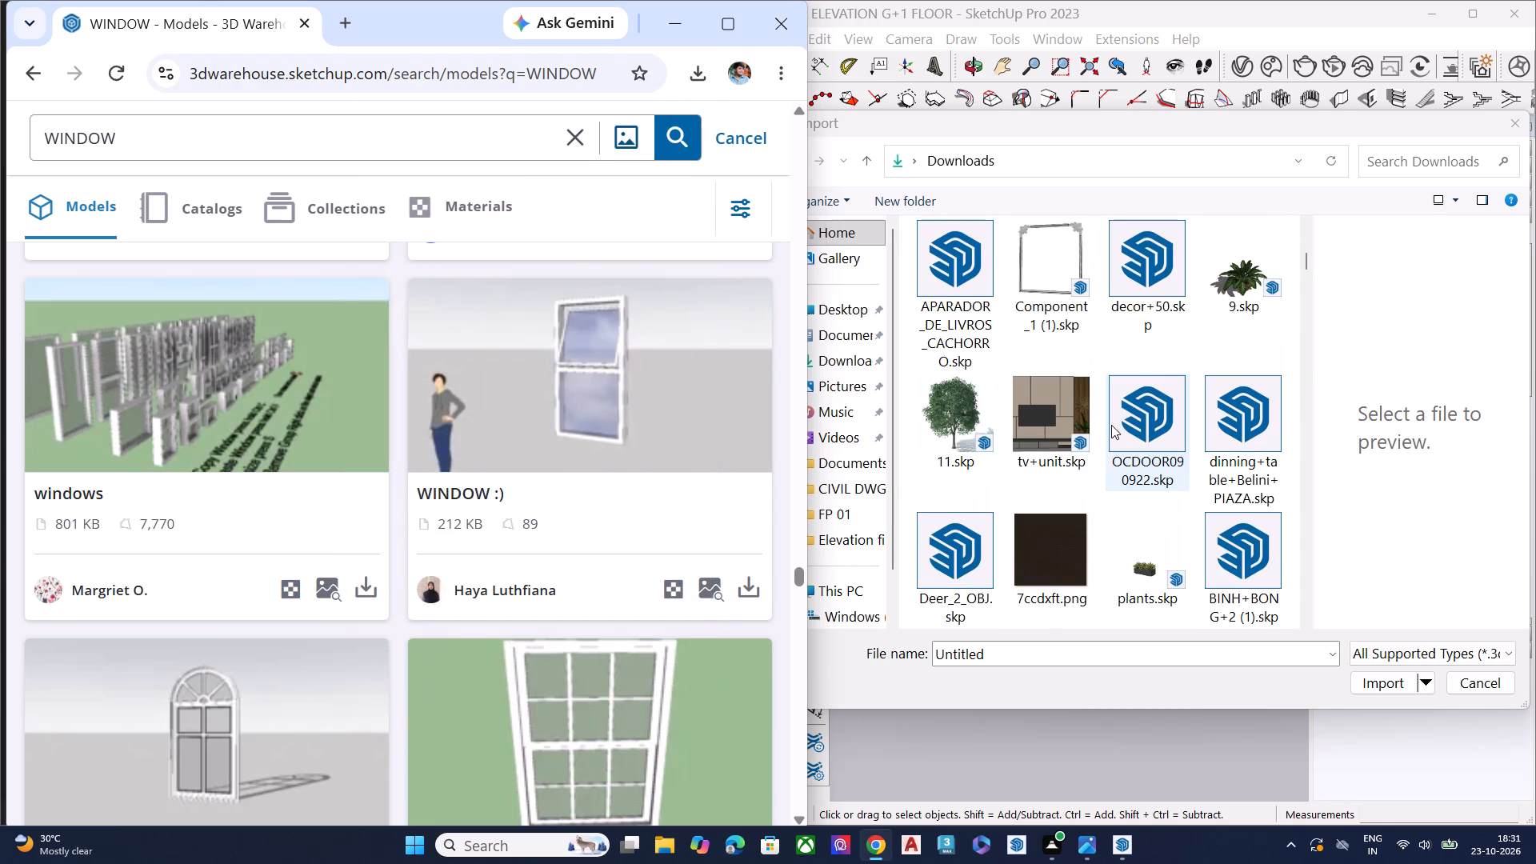
pyautogui.scroll(-1, 1111, 425)
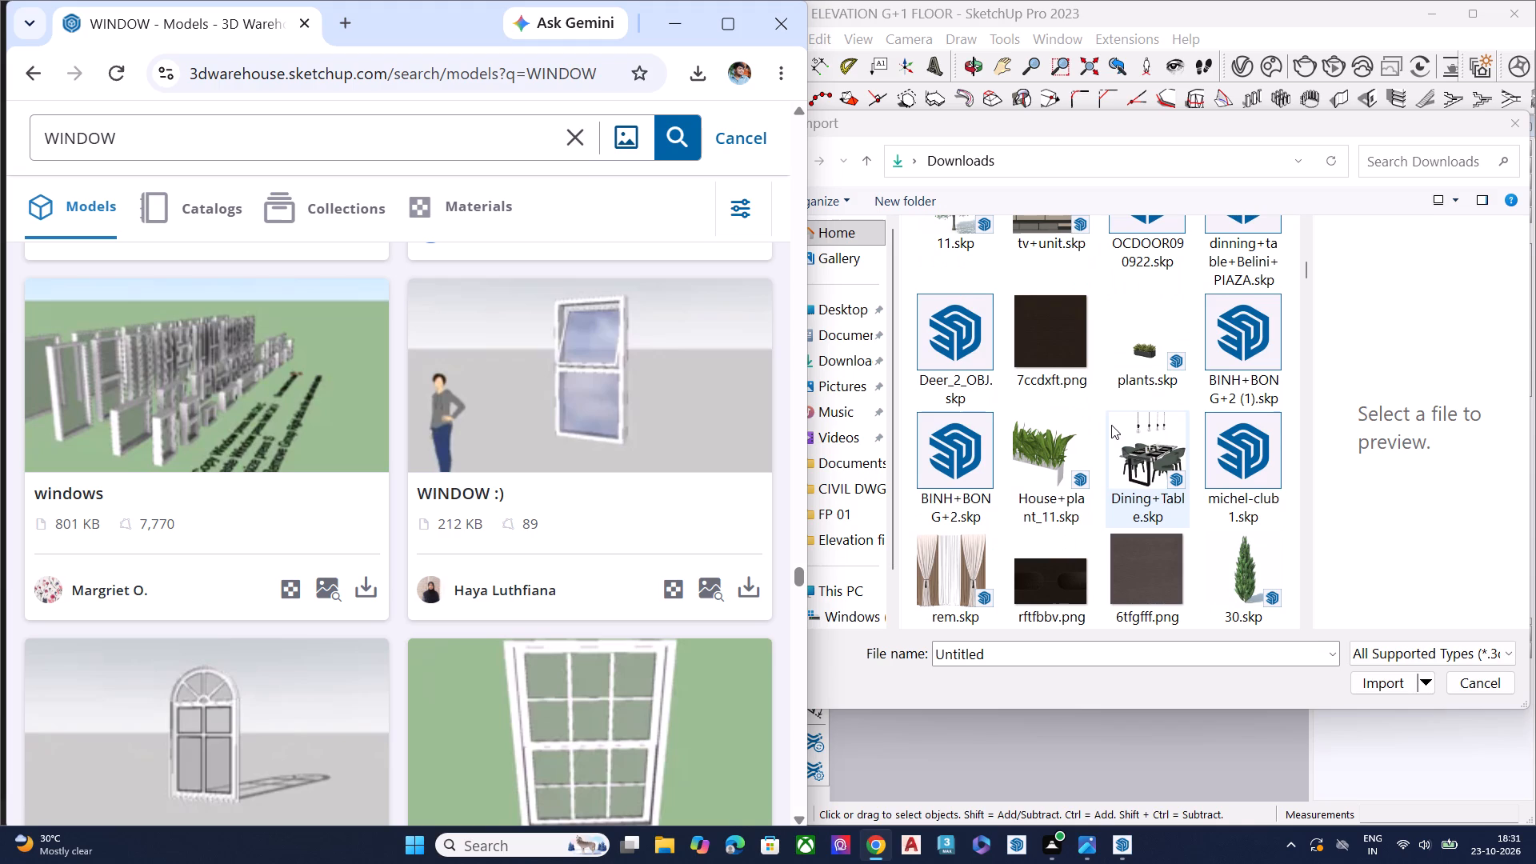
pyautogui.scroll(-1, 1111, 425)
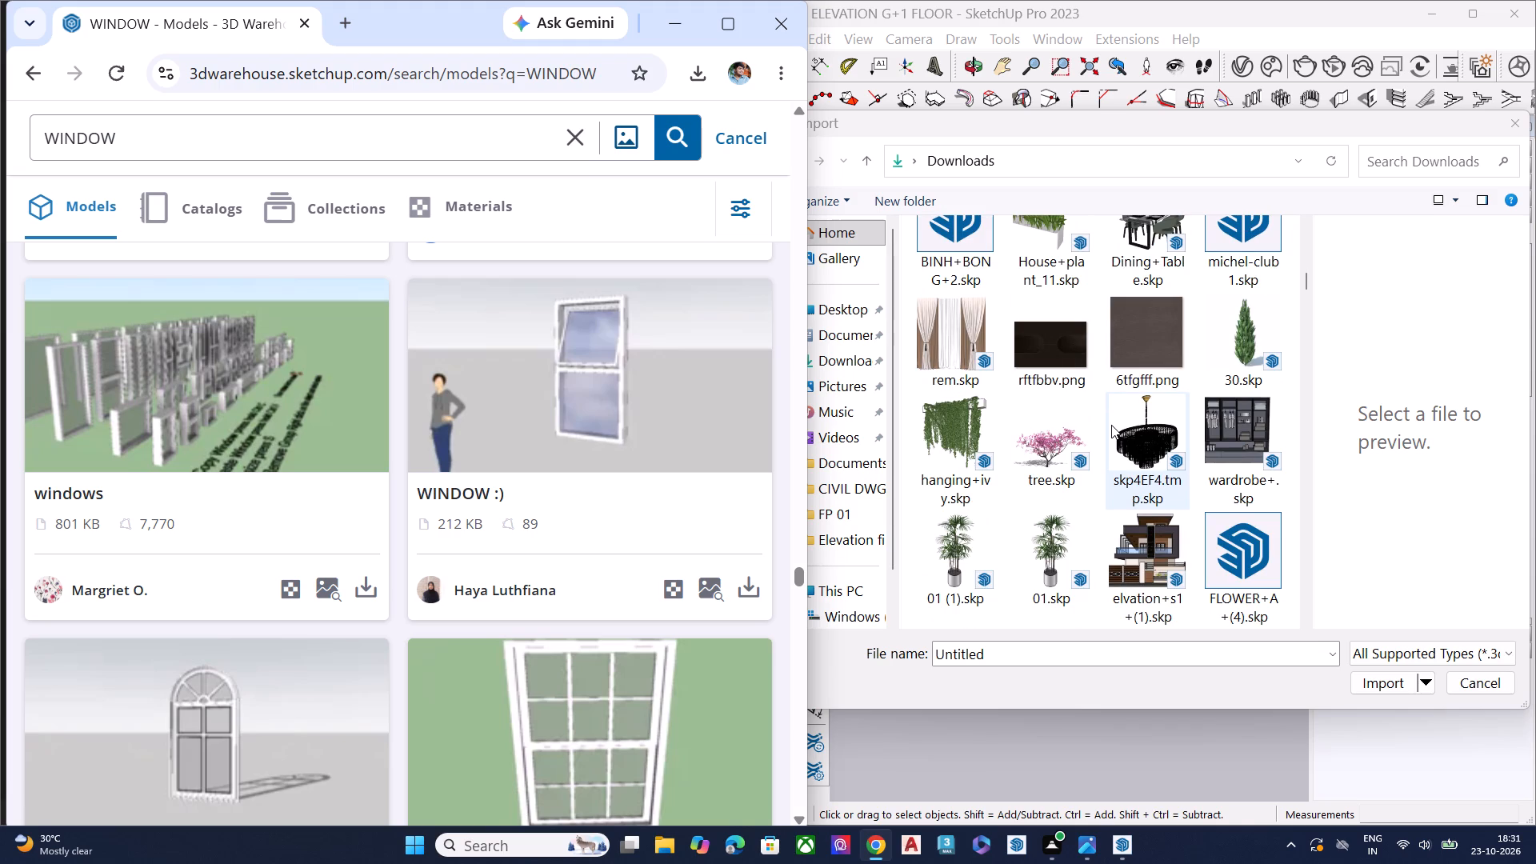
pyautogui.scroll(-1, 1111, 425)
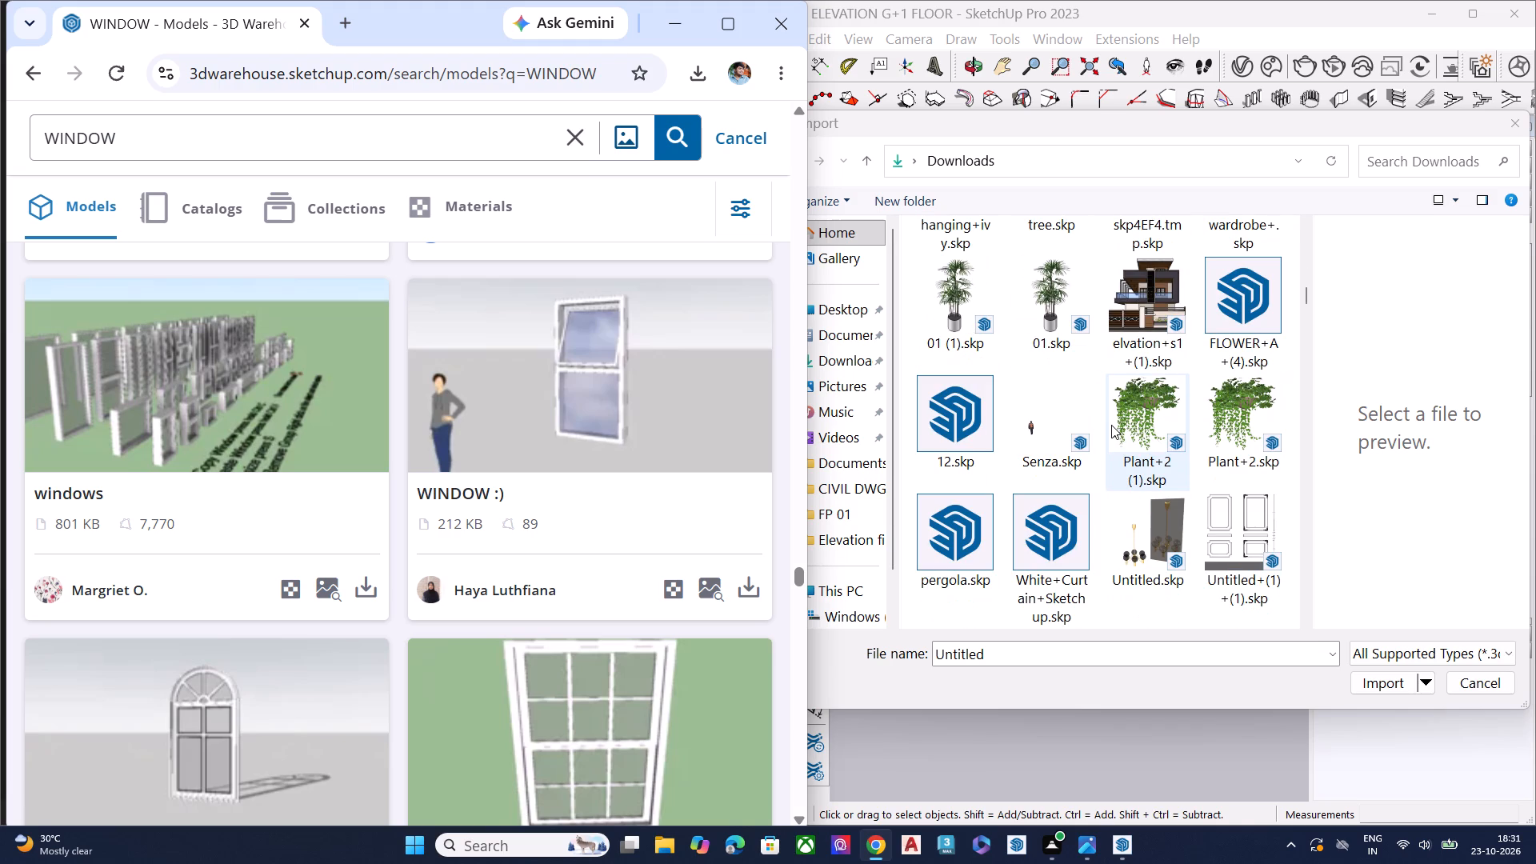
pyautogui.scroll(-2, 1111, 425)
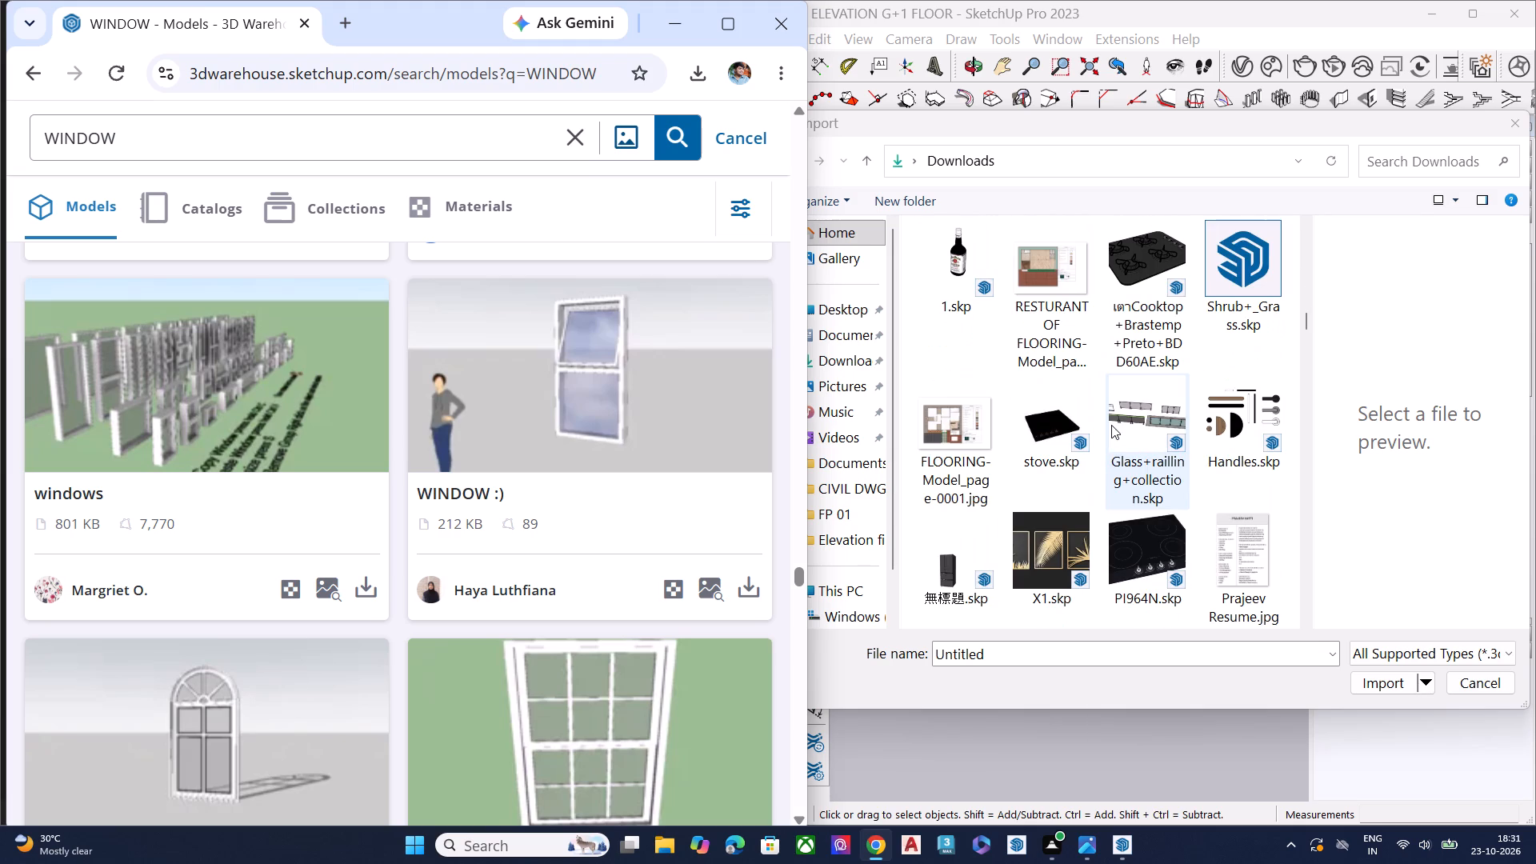
pyautogui.scroll(-4, 1111, 425)
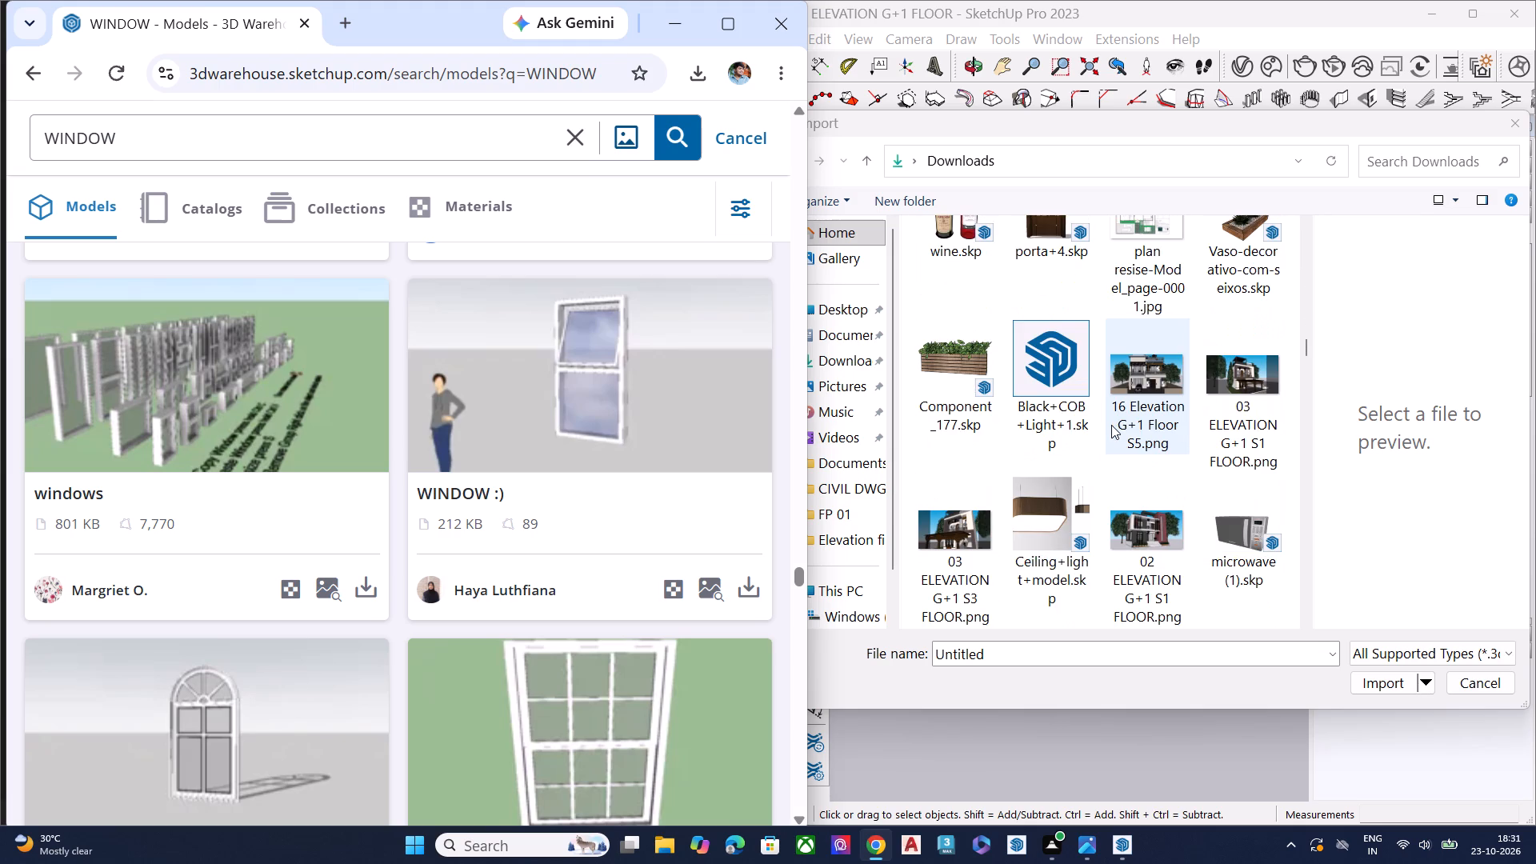
pyautogui.scroll(-1, 1113, 425)
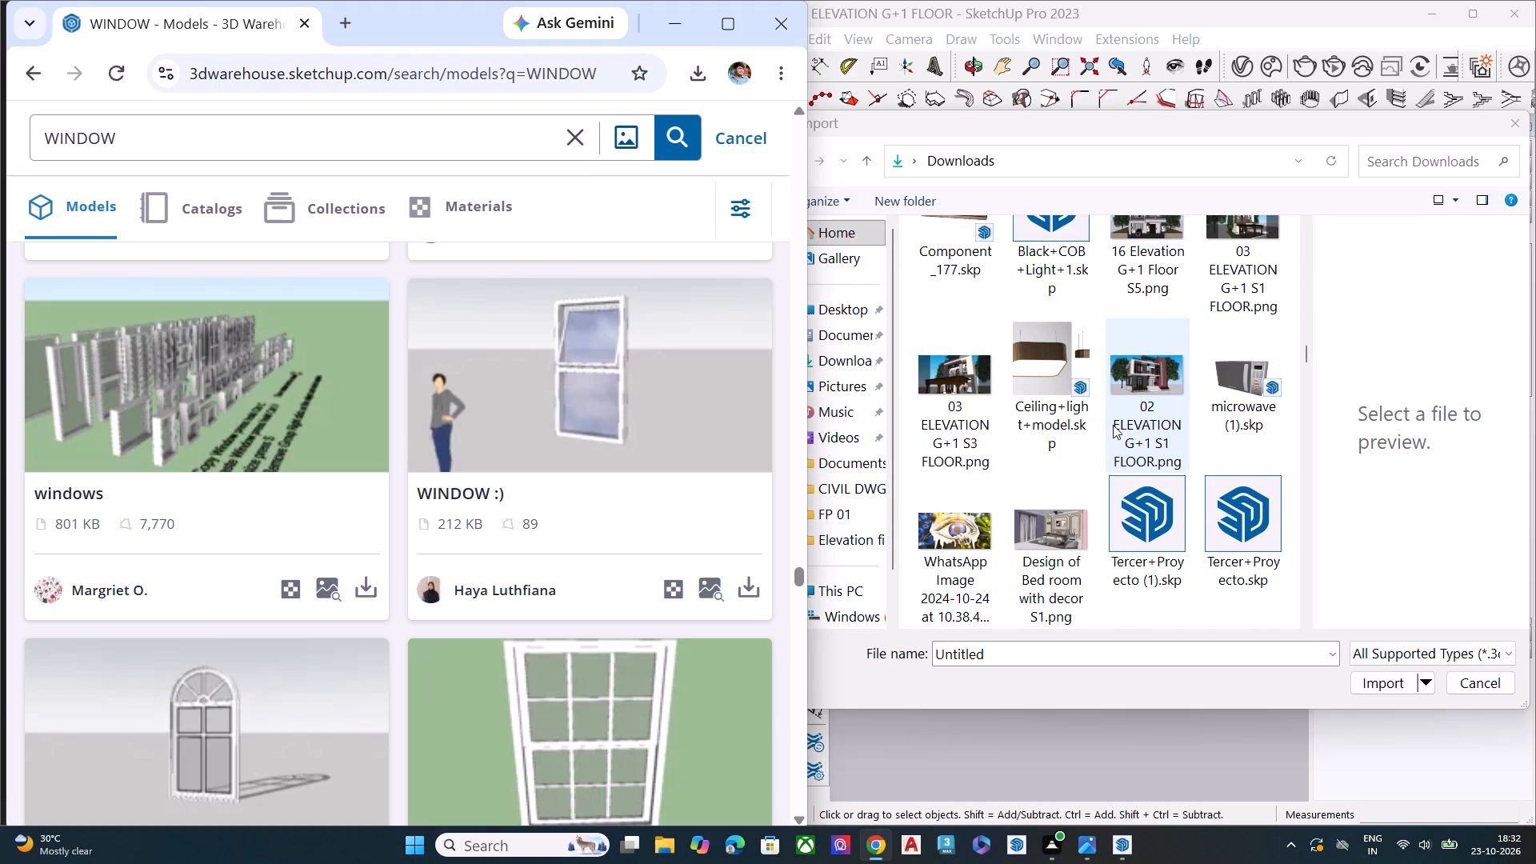
pyautogui.scroll(-2, 1113, 425)
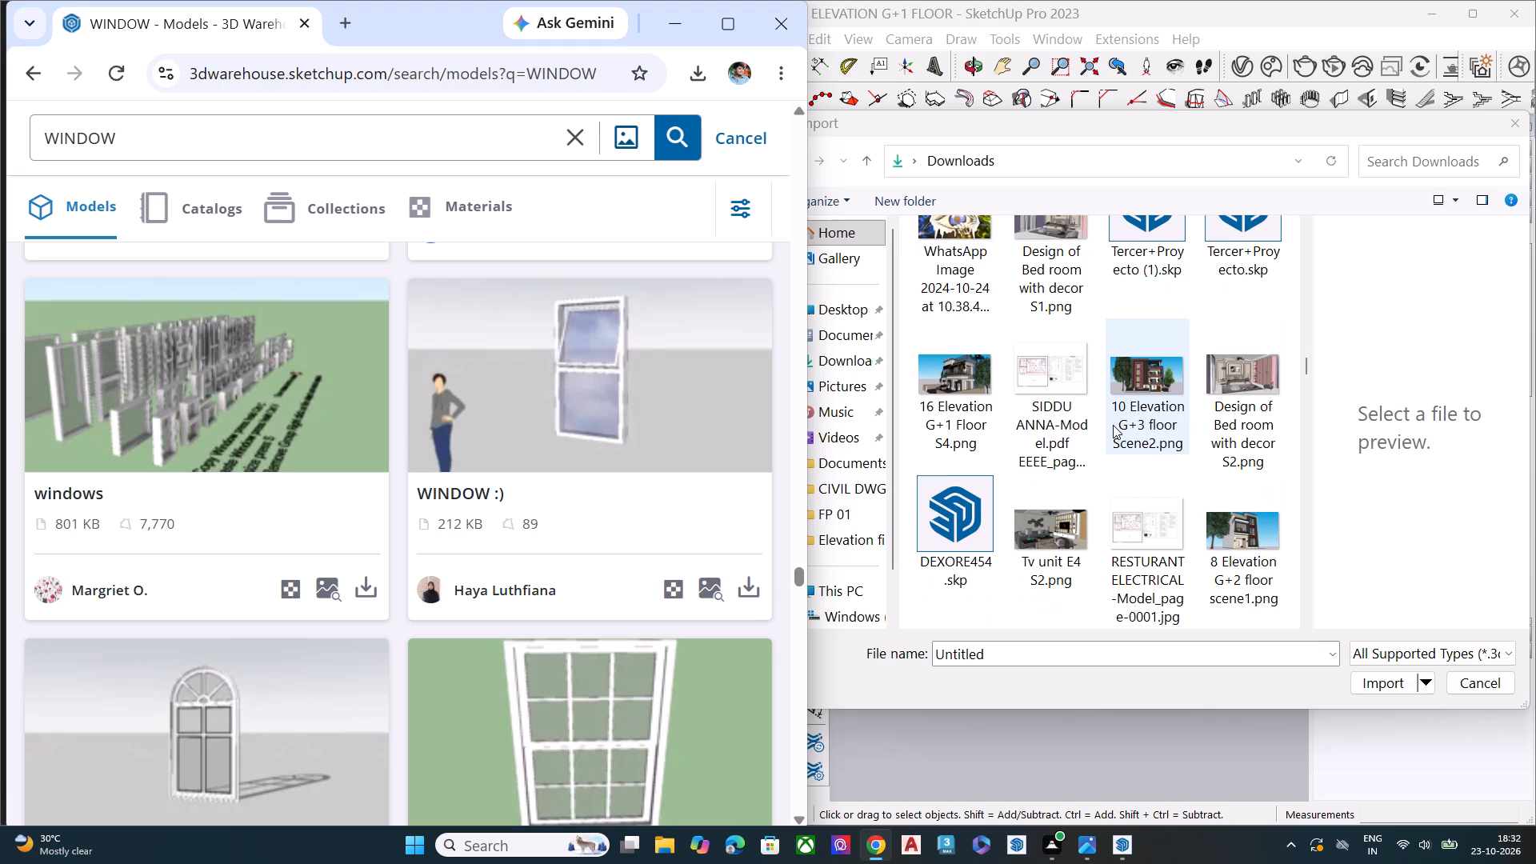
pyautogui.scroll(-1, 1113, 425)
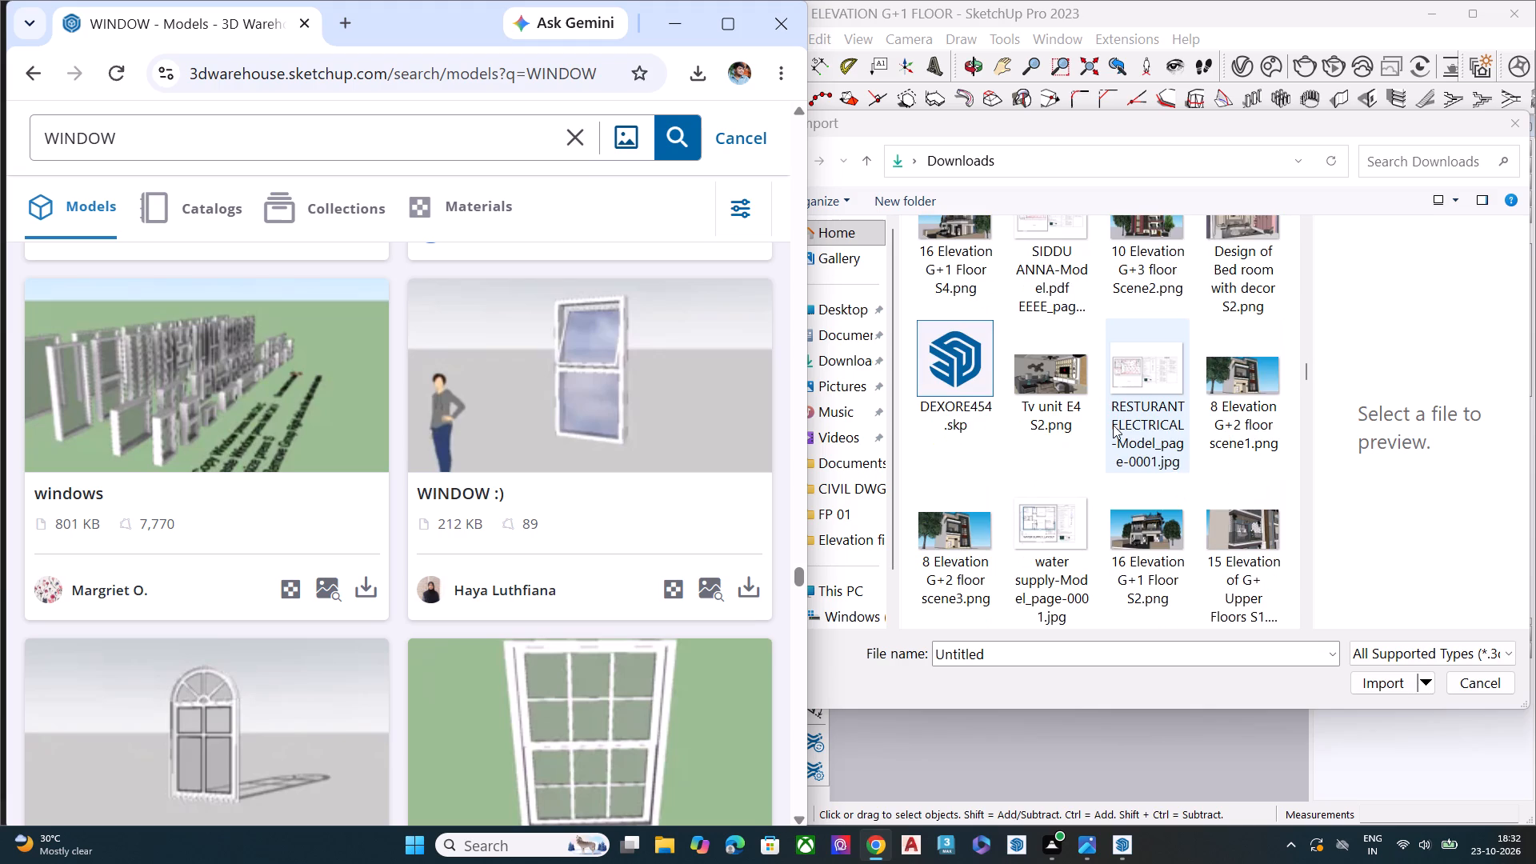
pyautogui.scroll(-2, 1113, 425)
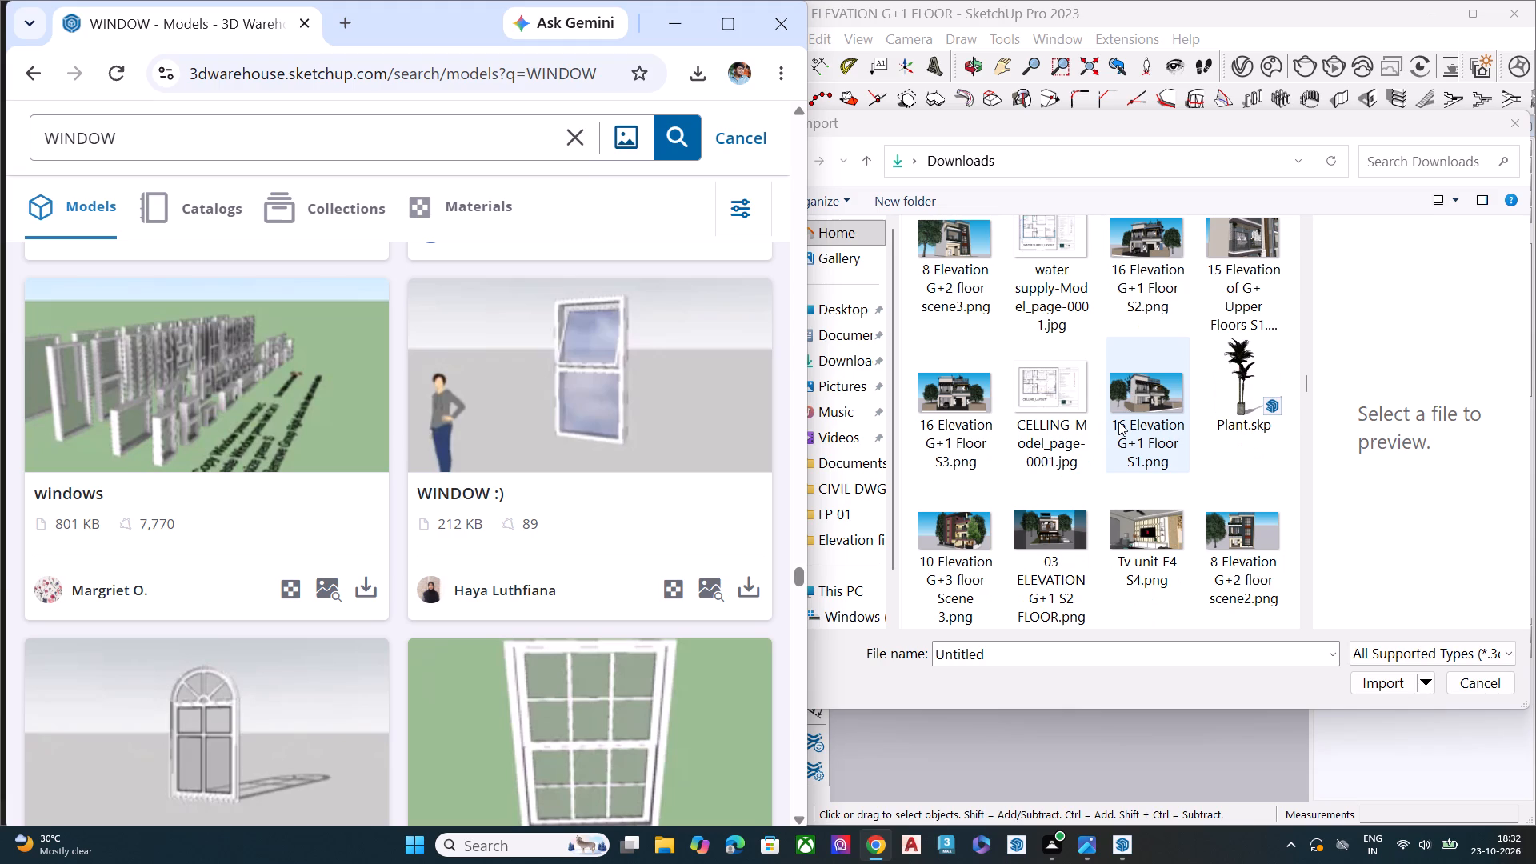
pyautogui.click(1058, 524)
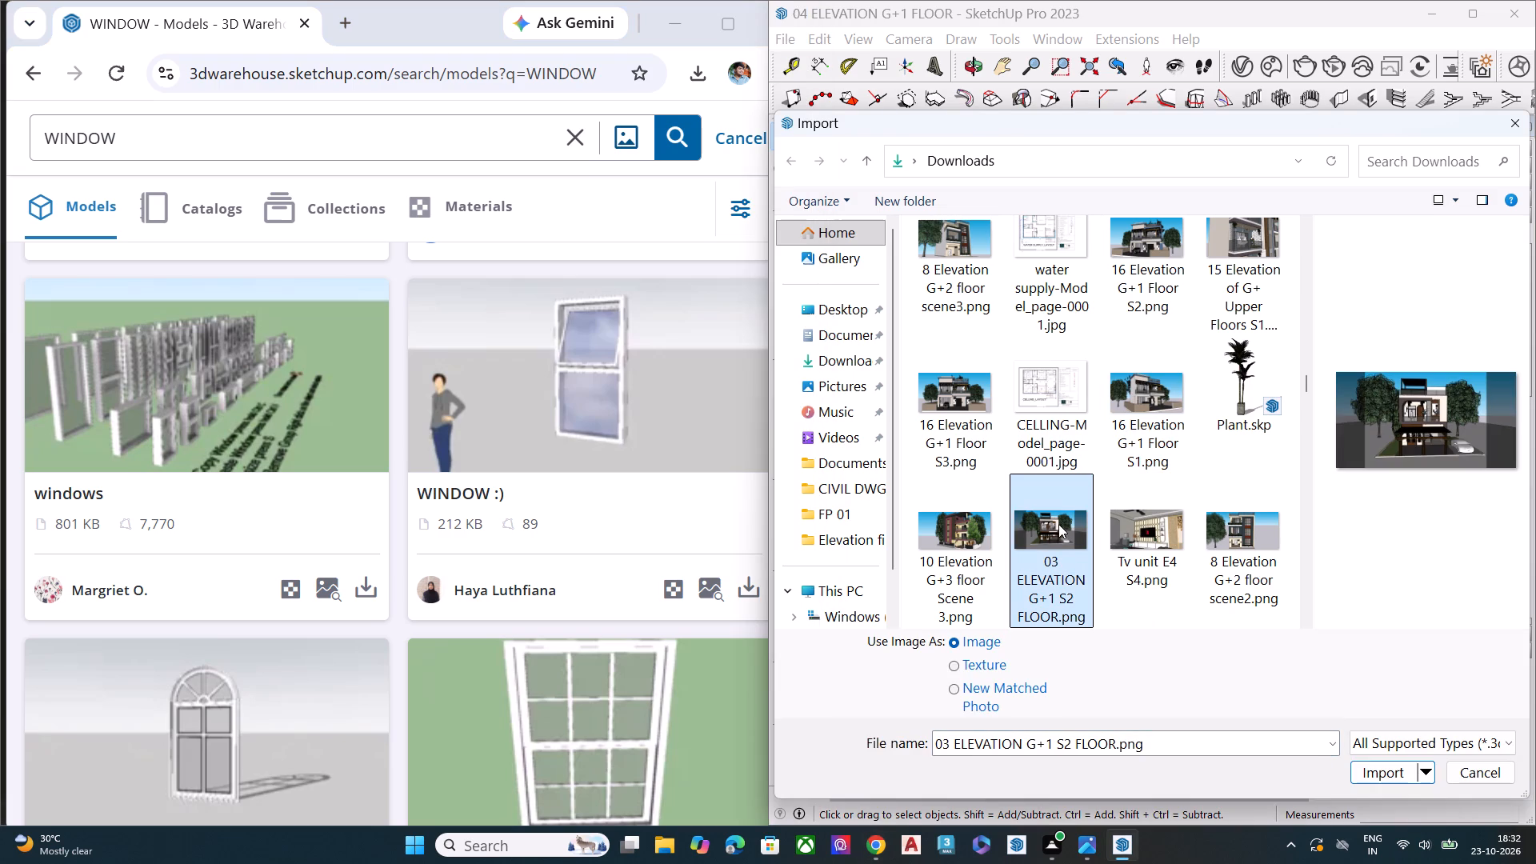
pyautogui.scroll(-1, 1137, 458)
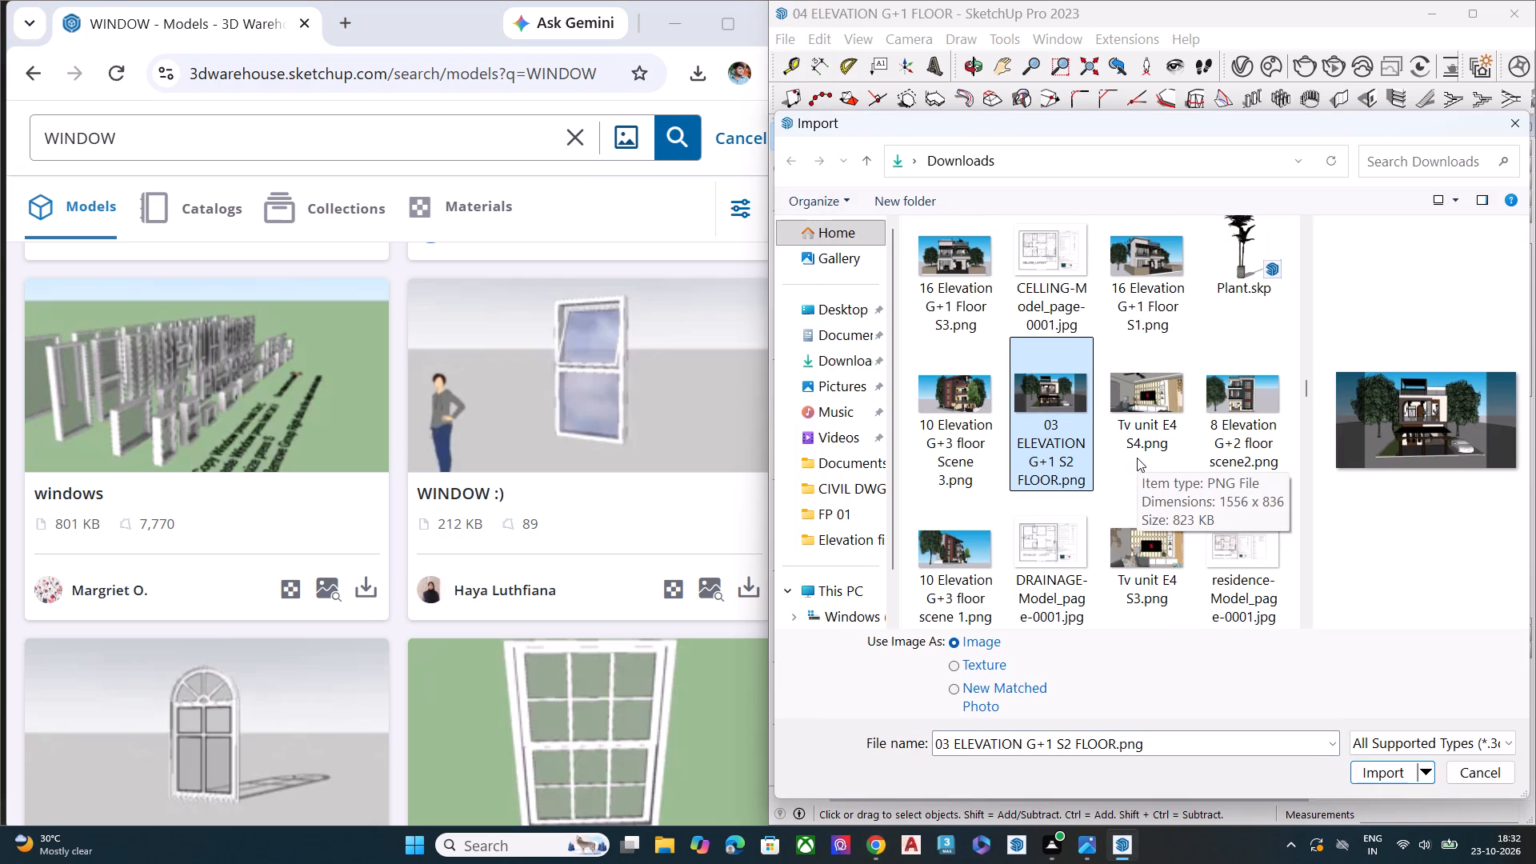
pyautogui.scroll(-2, 1137, 458)
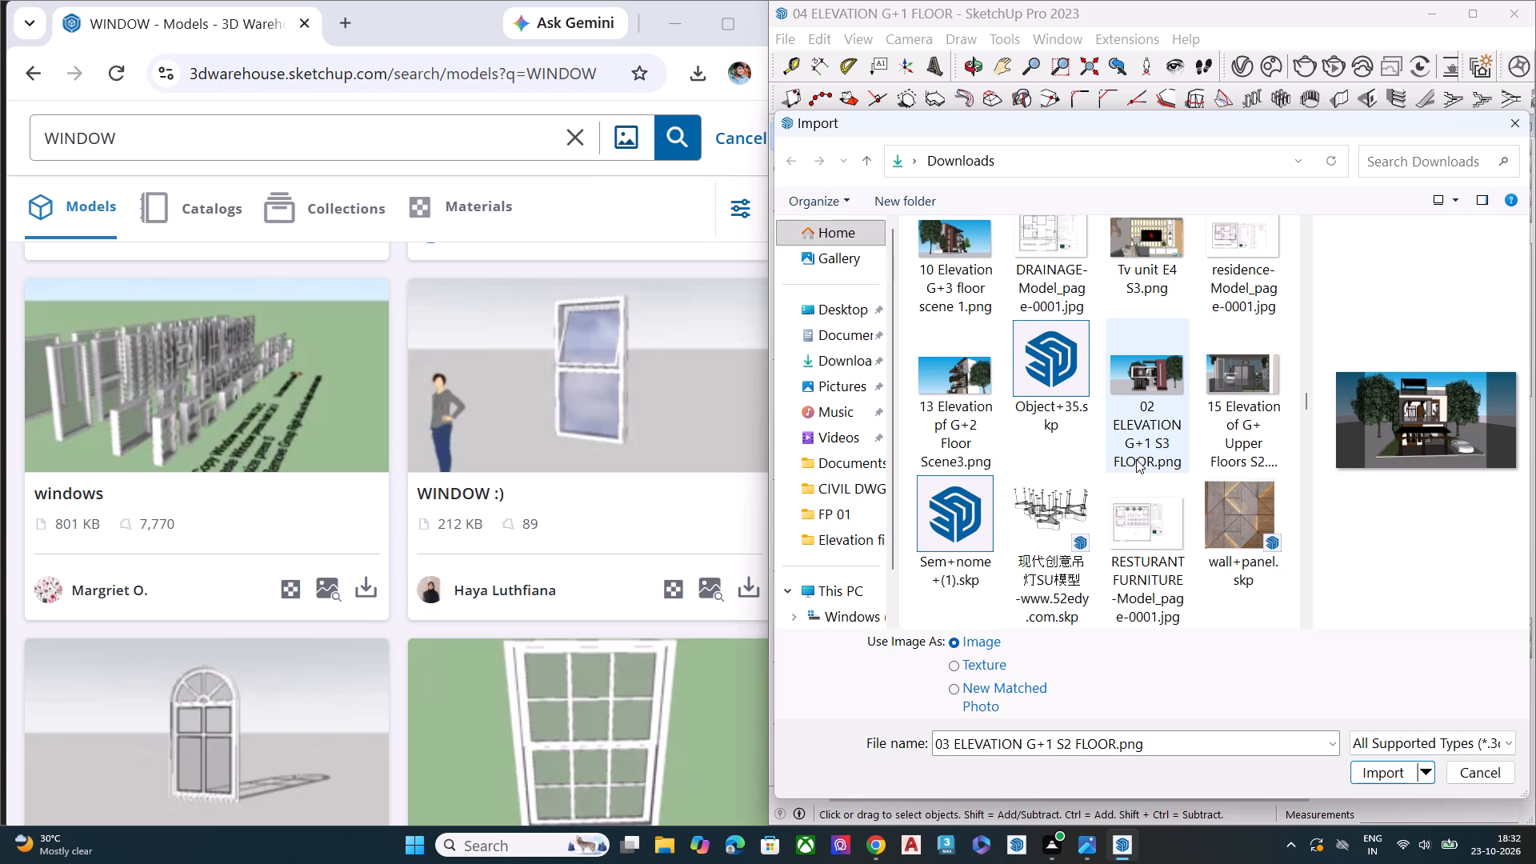
pyautogui.scroll(-2, 1136, 459)
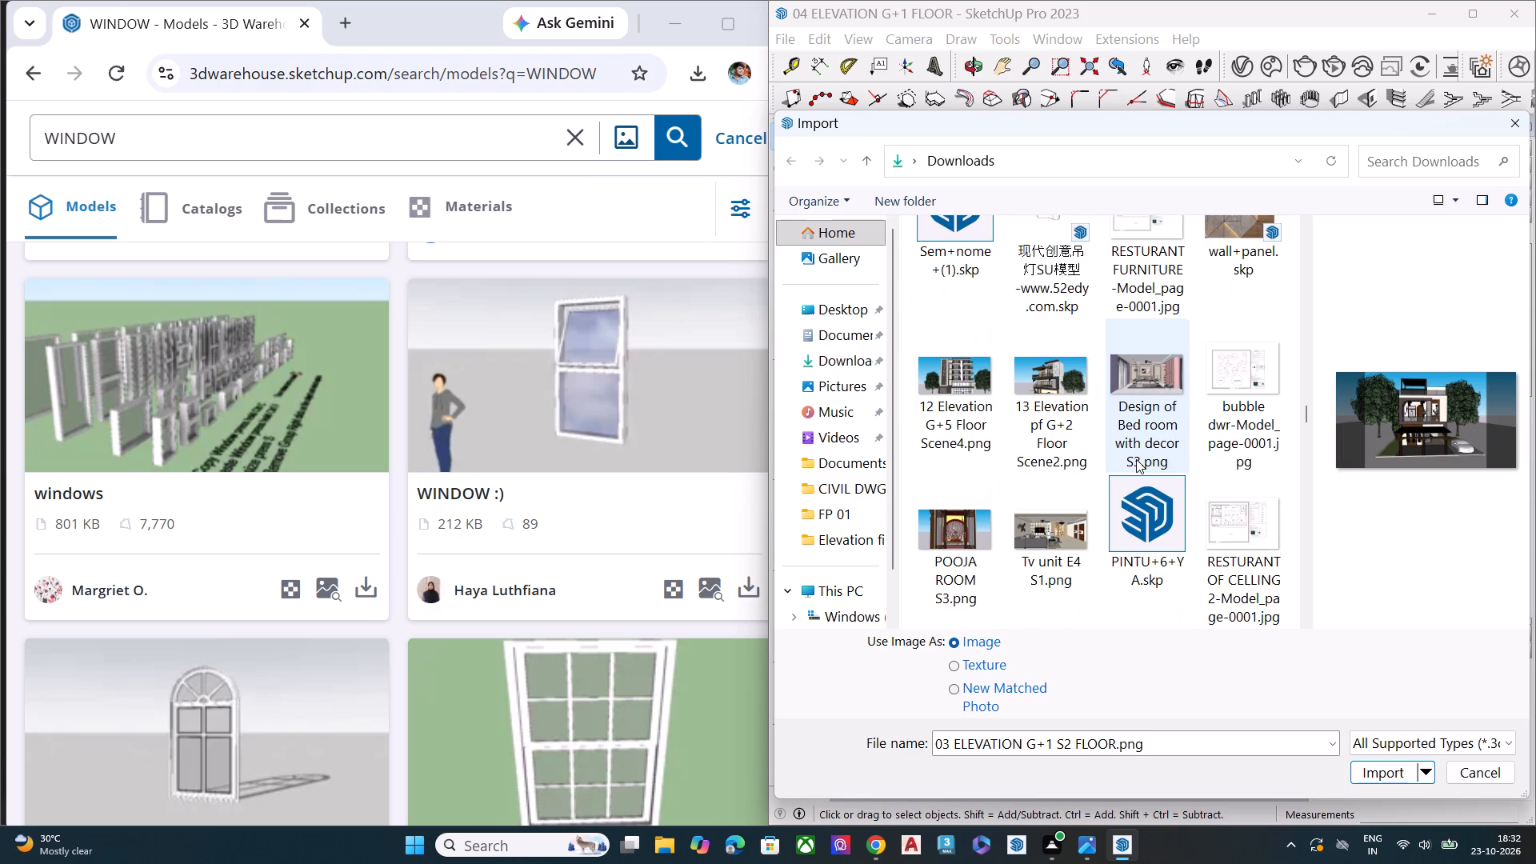
pyautogui.scroll(-2, 1130, 474)
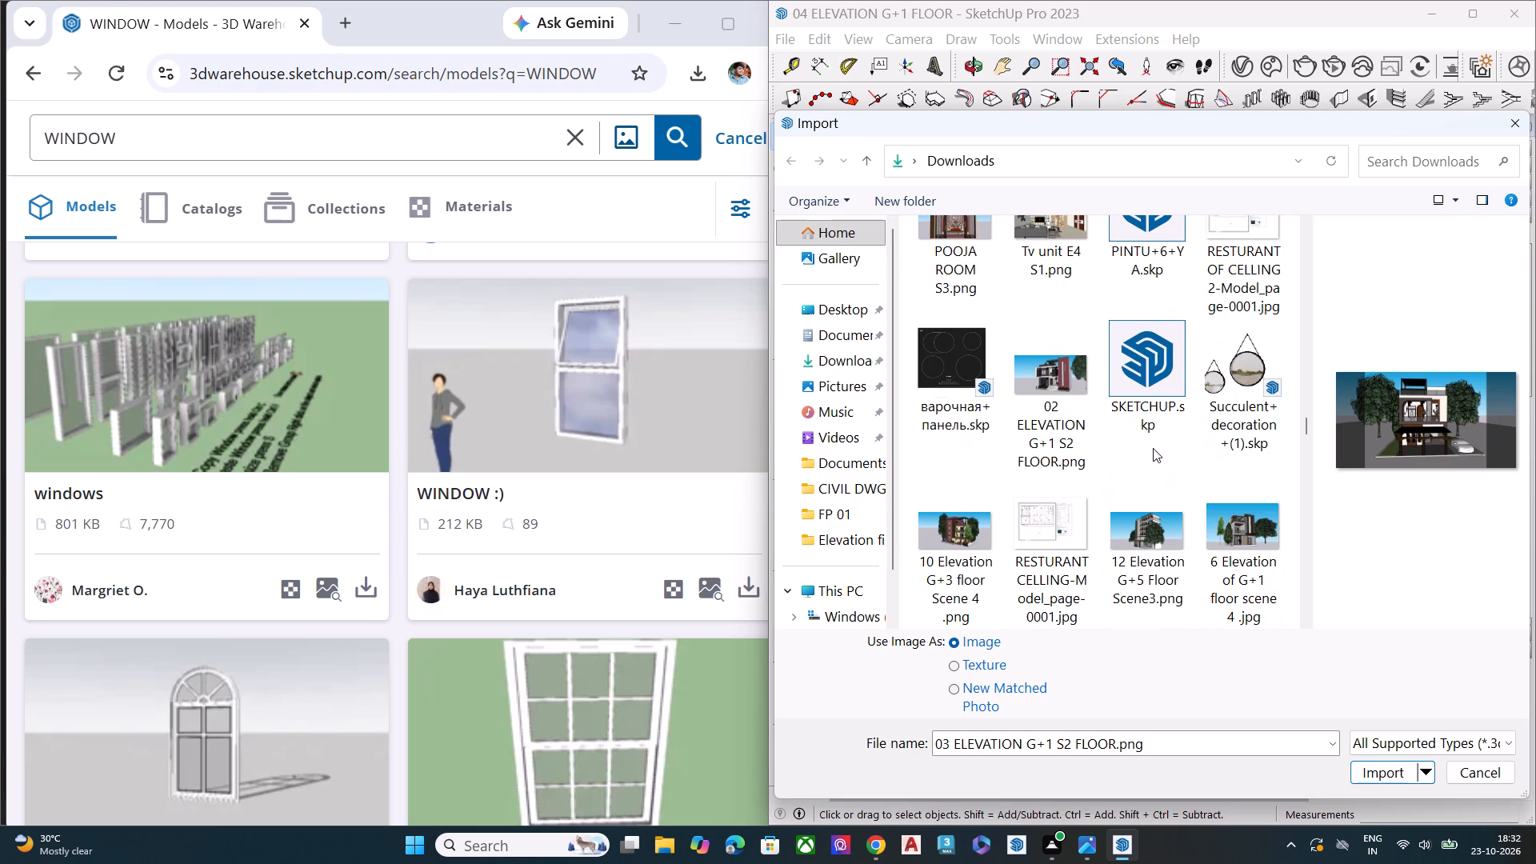
pyautogui.scroll(-2, 1156, 445)
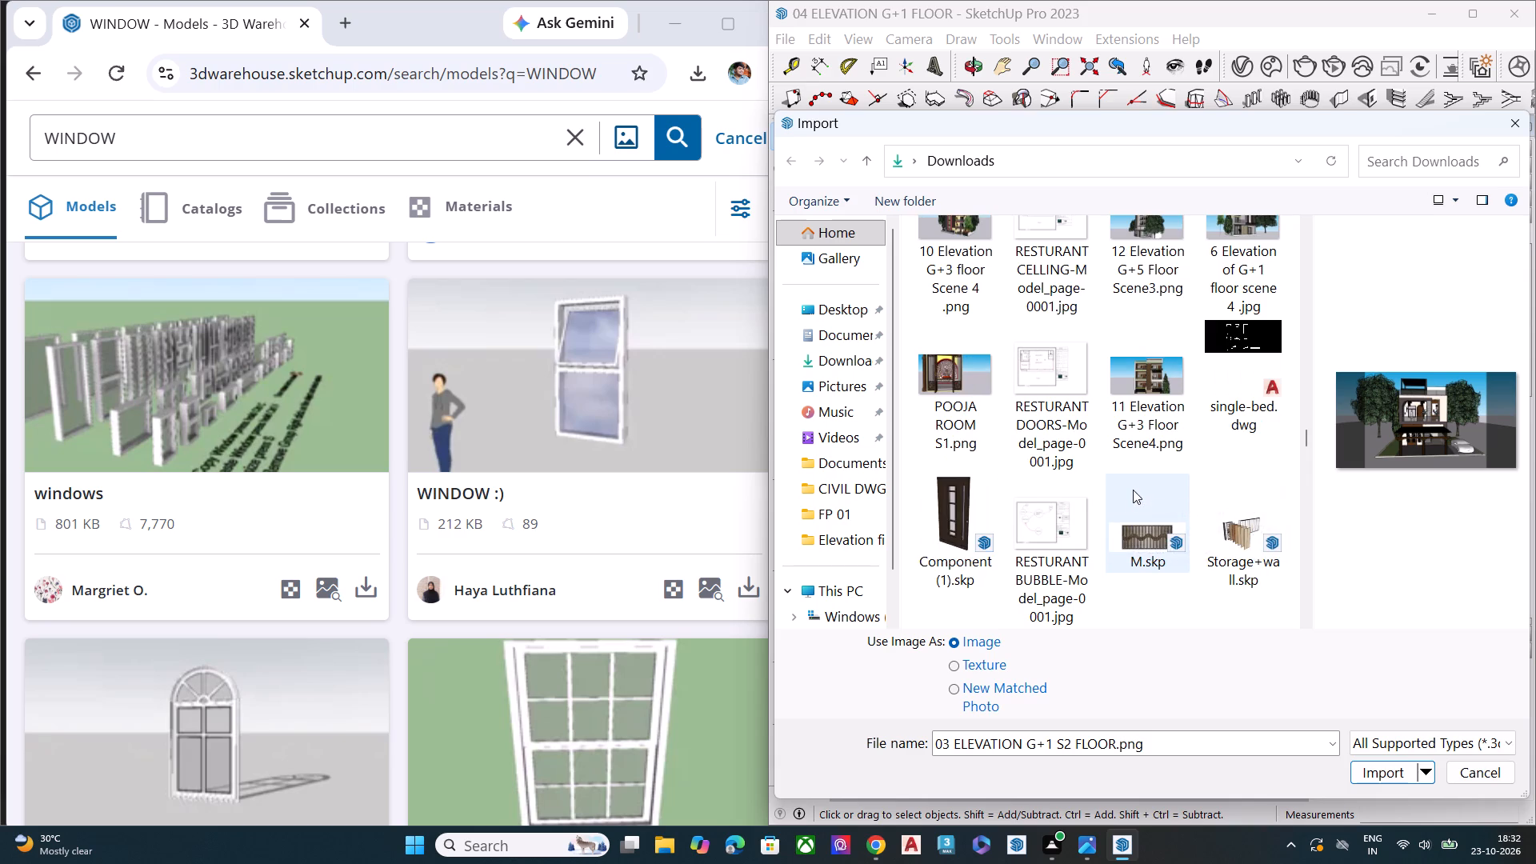
pyautogui.scroll(2, 1134, 486)
pyautogui.scroll(-1, 1134, 486)
pyautogui.scroll(1, 1134, 486)
pyautogui.scroll(-1, 1134, 486)
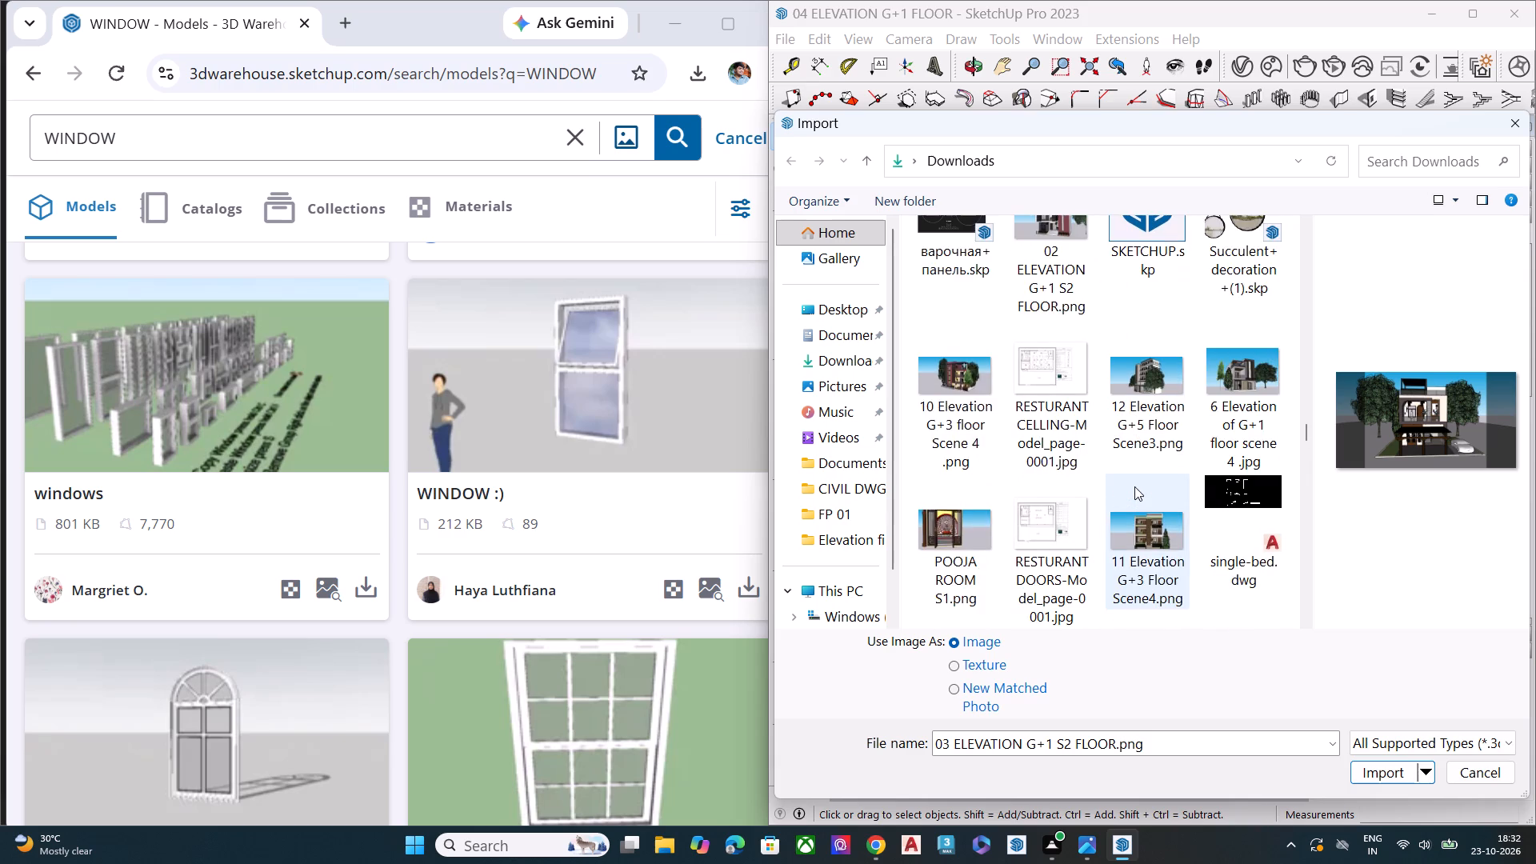
pyautogui.scroll(-4, 1134, 486)
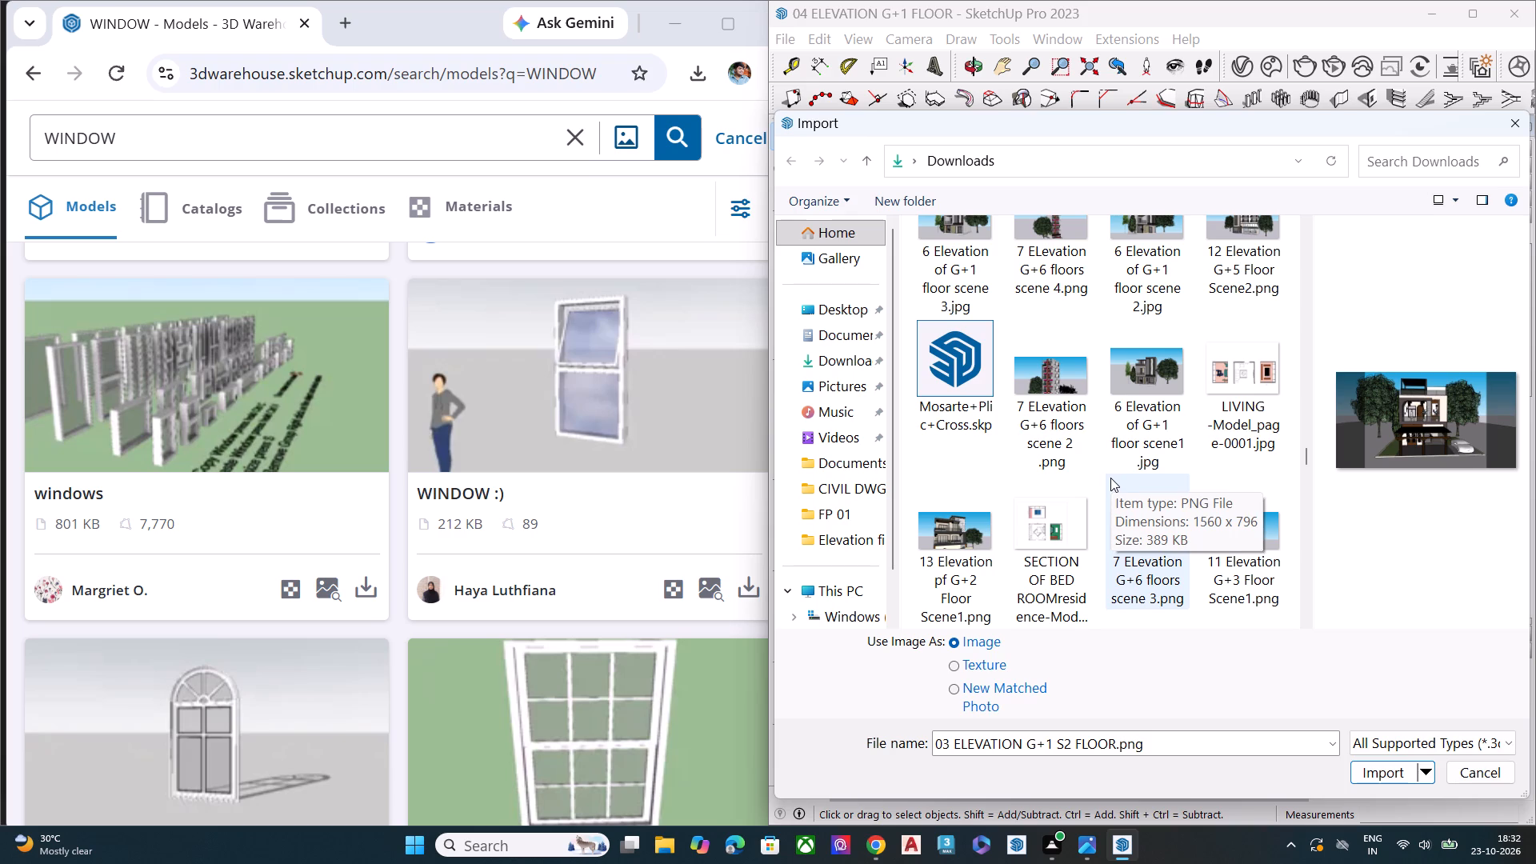
pyautogui.scroll(-1, 1100, 566)
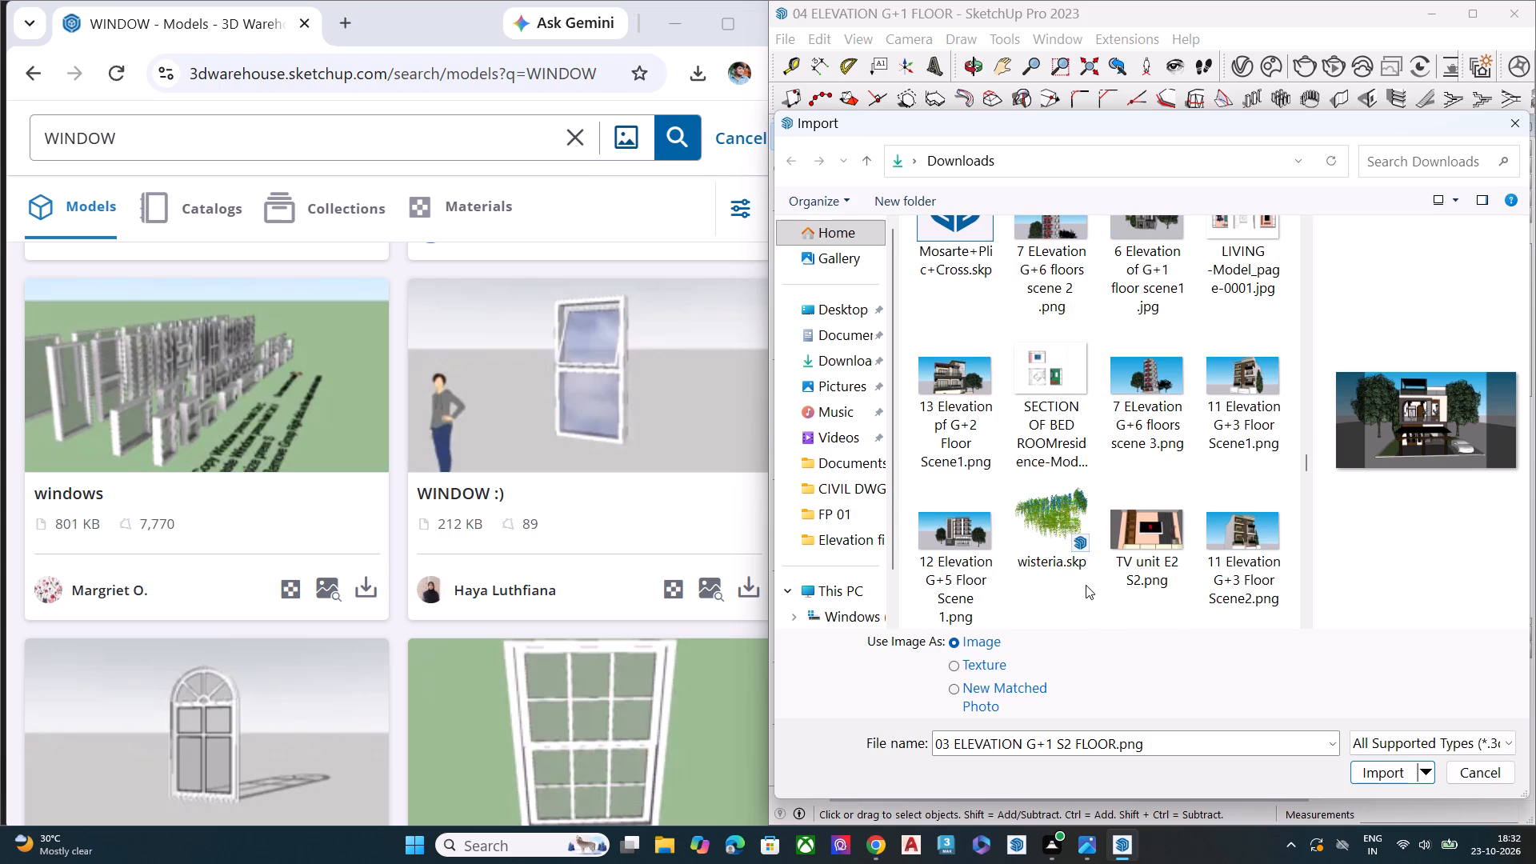
pyautogui.scroll(-1, 1091, 582)
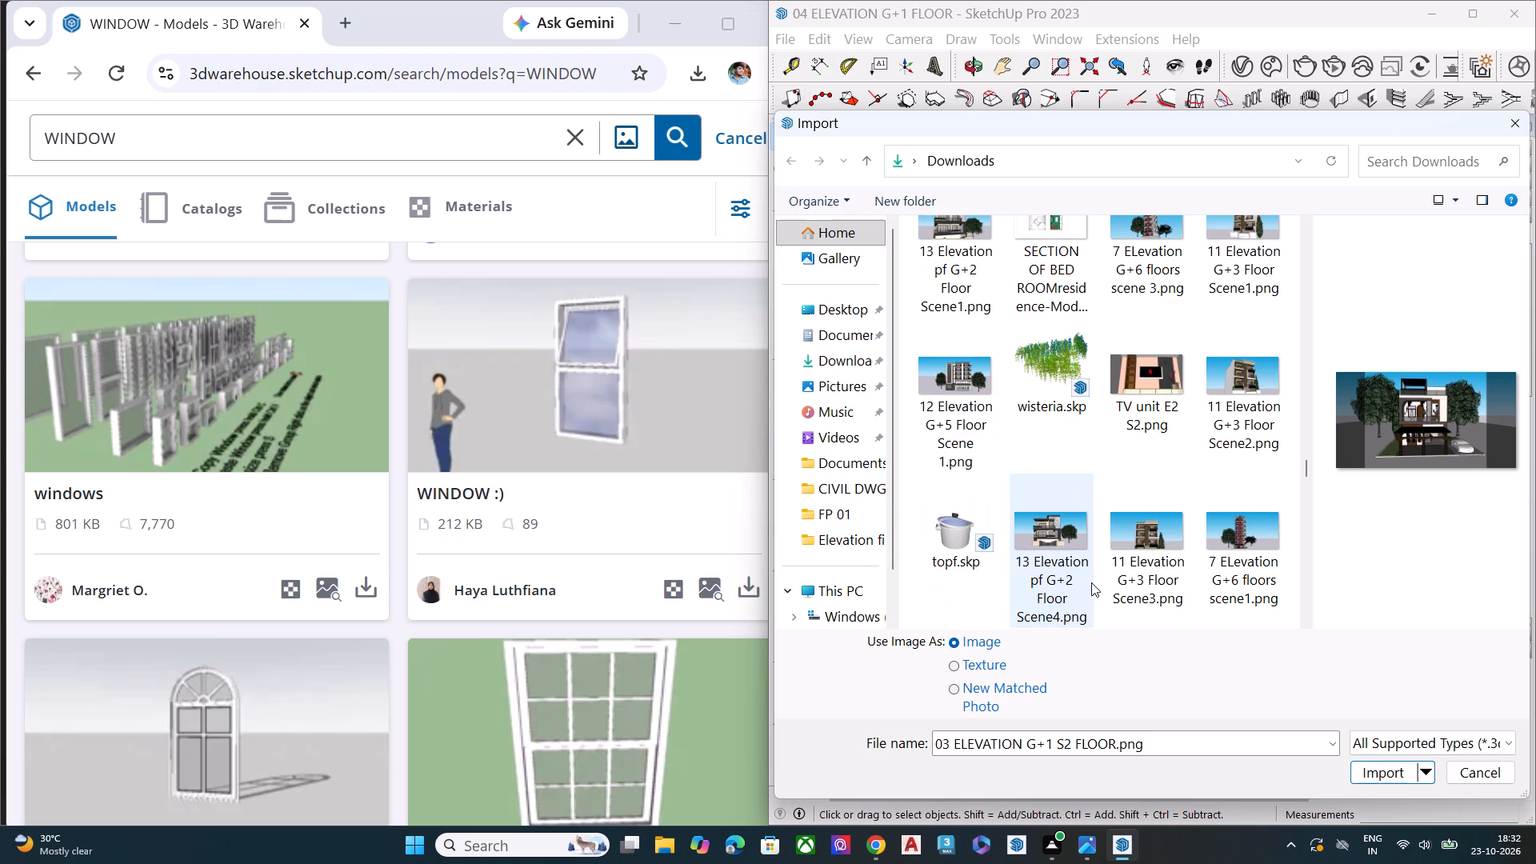
pyautogui.scroll(-1, 1099, 512)
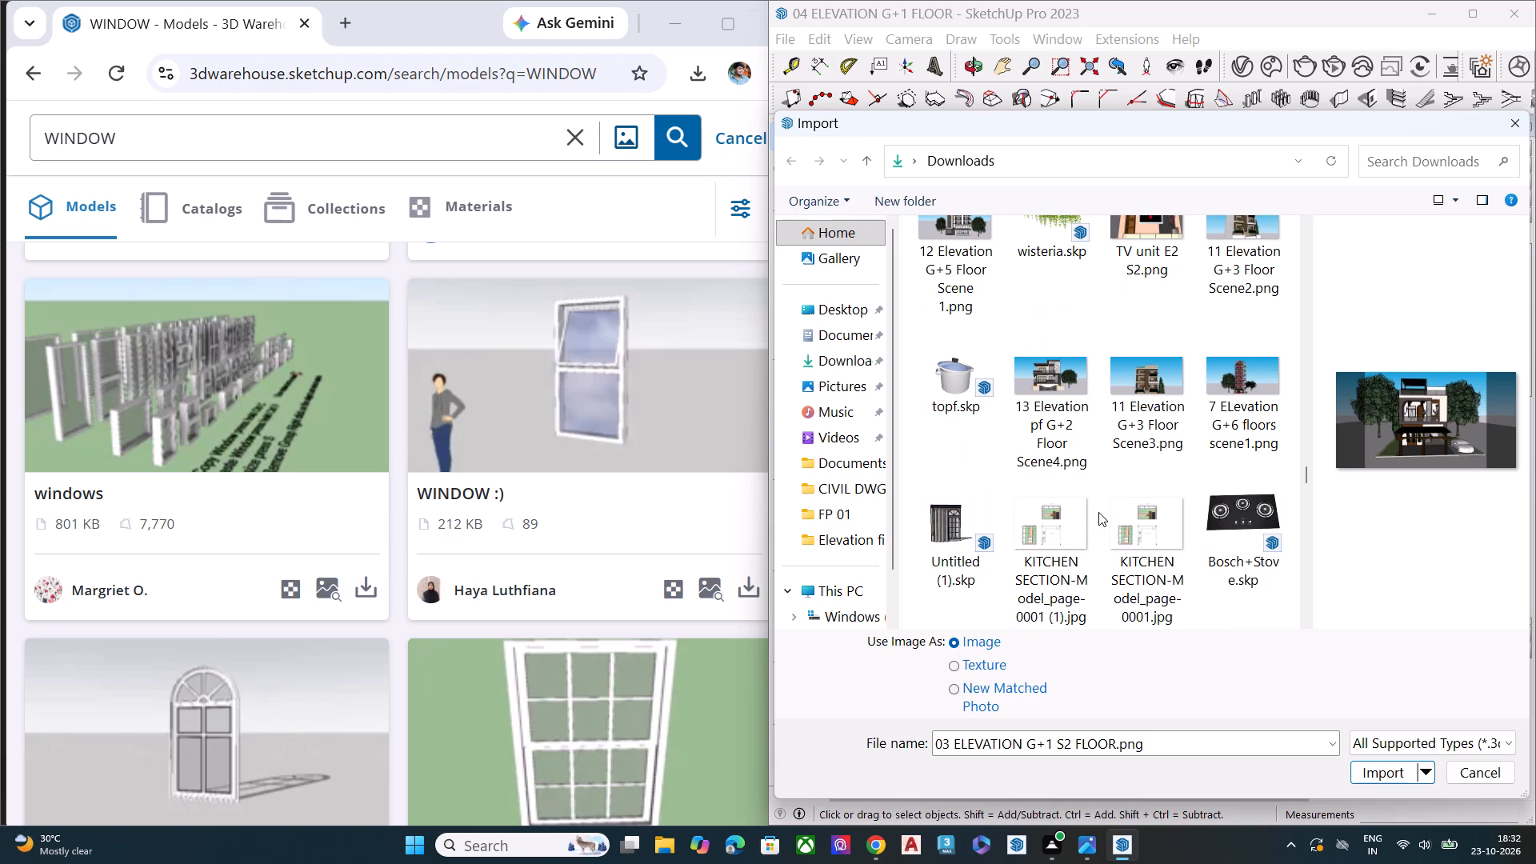
pyautogui.scroll(-1, 1096, 513)
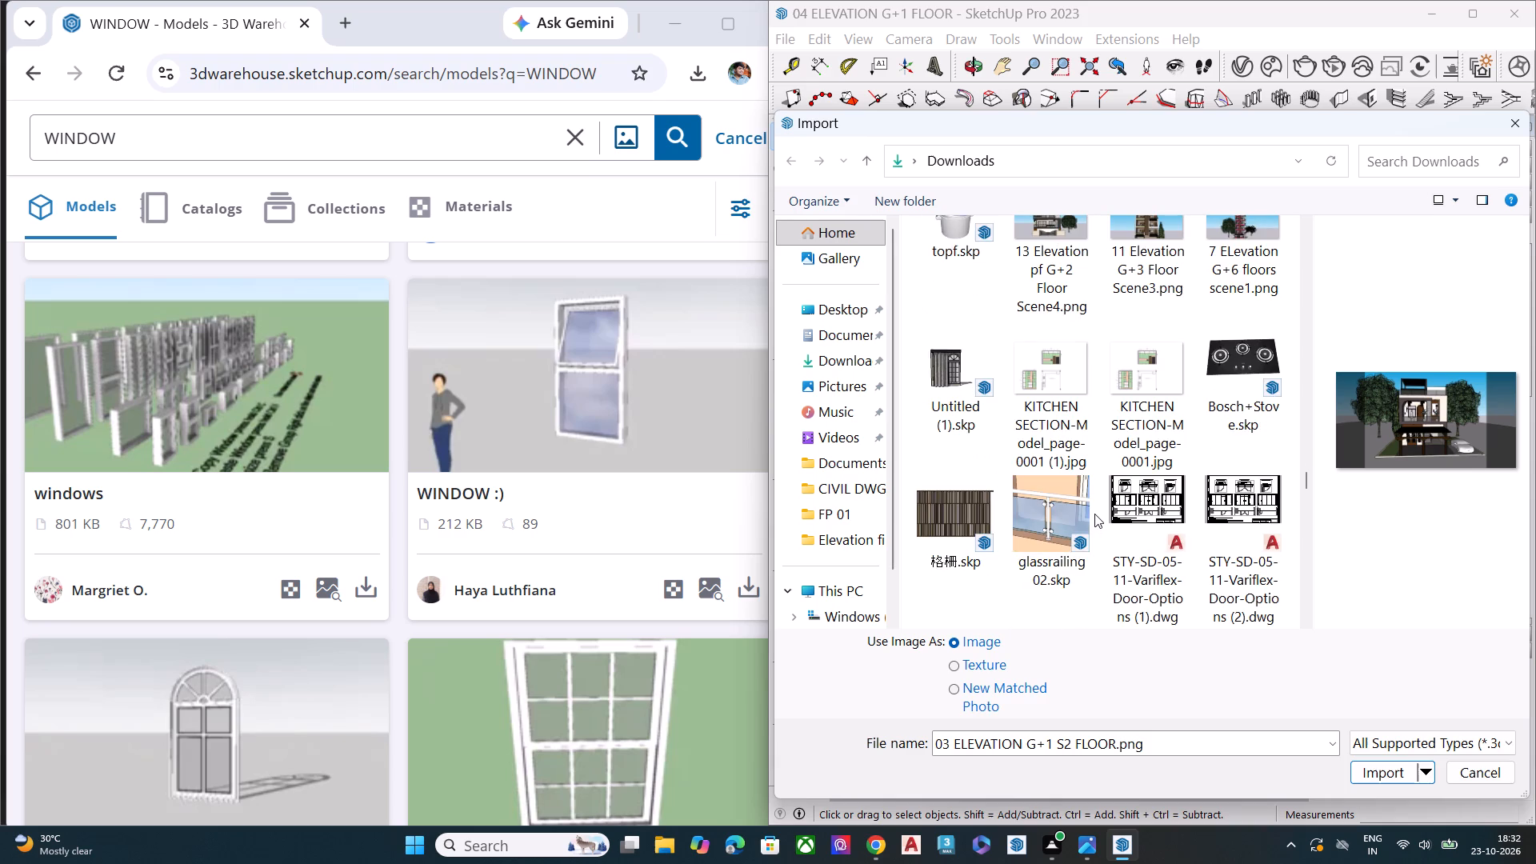
pyautogui.scroll(-1, 1094, 514)
pyautogui.click(1230, 527)
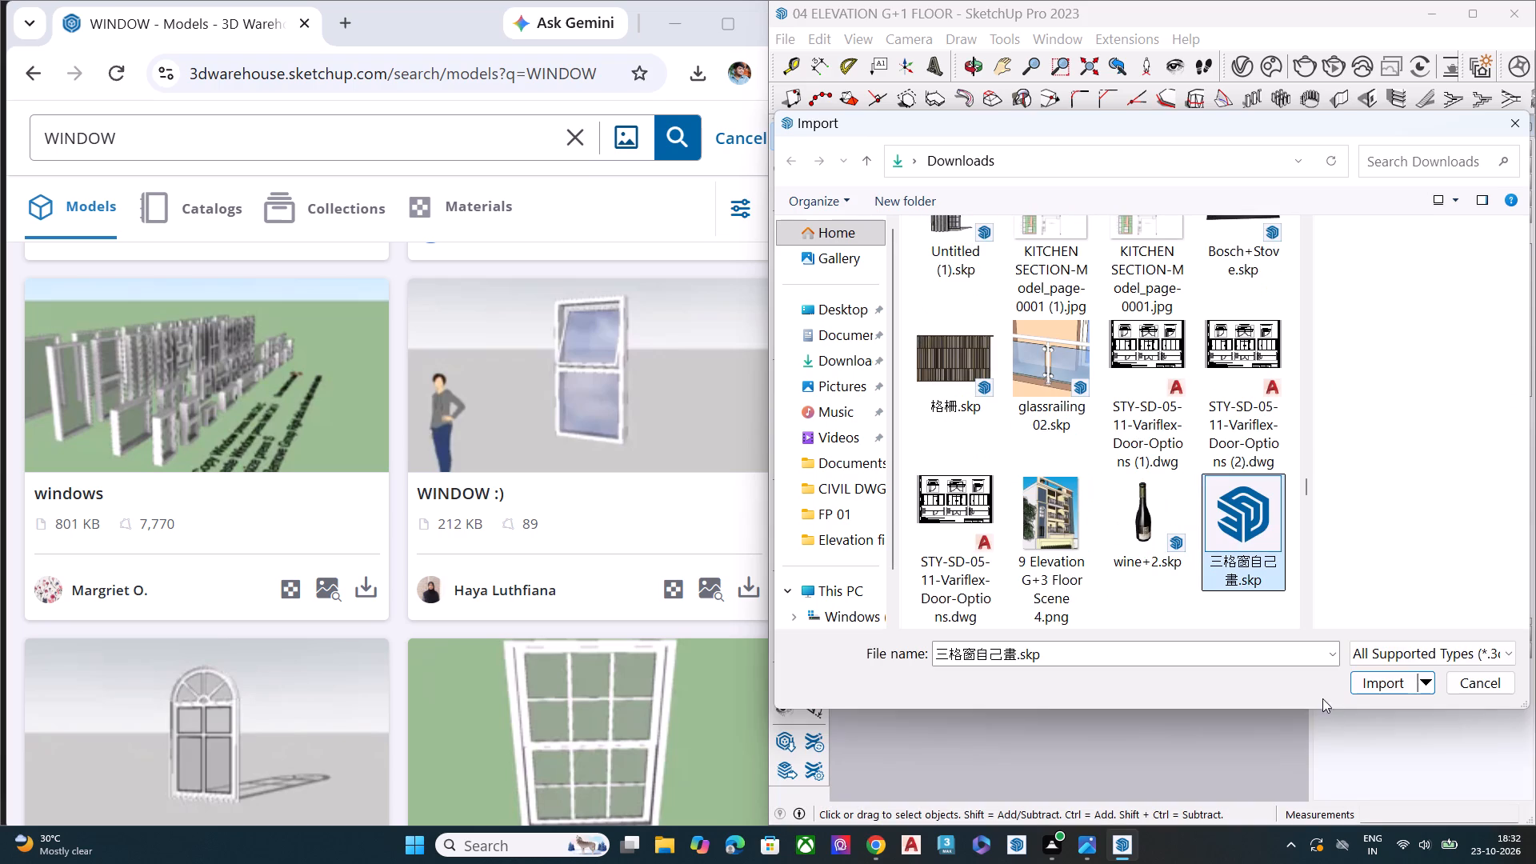
pyautogui.click(1376, 682)
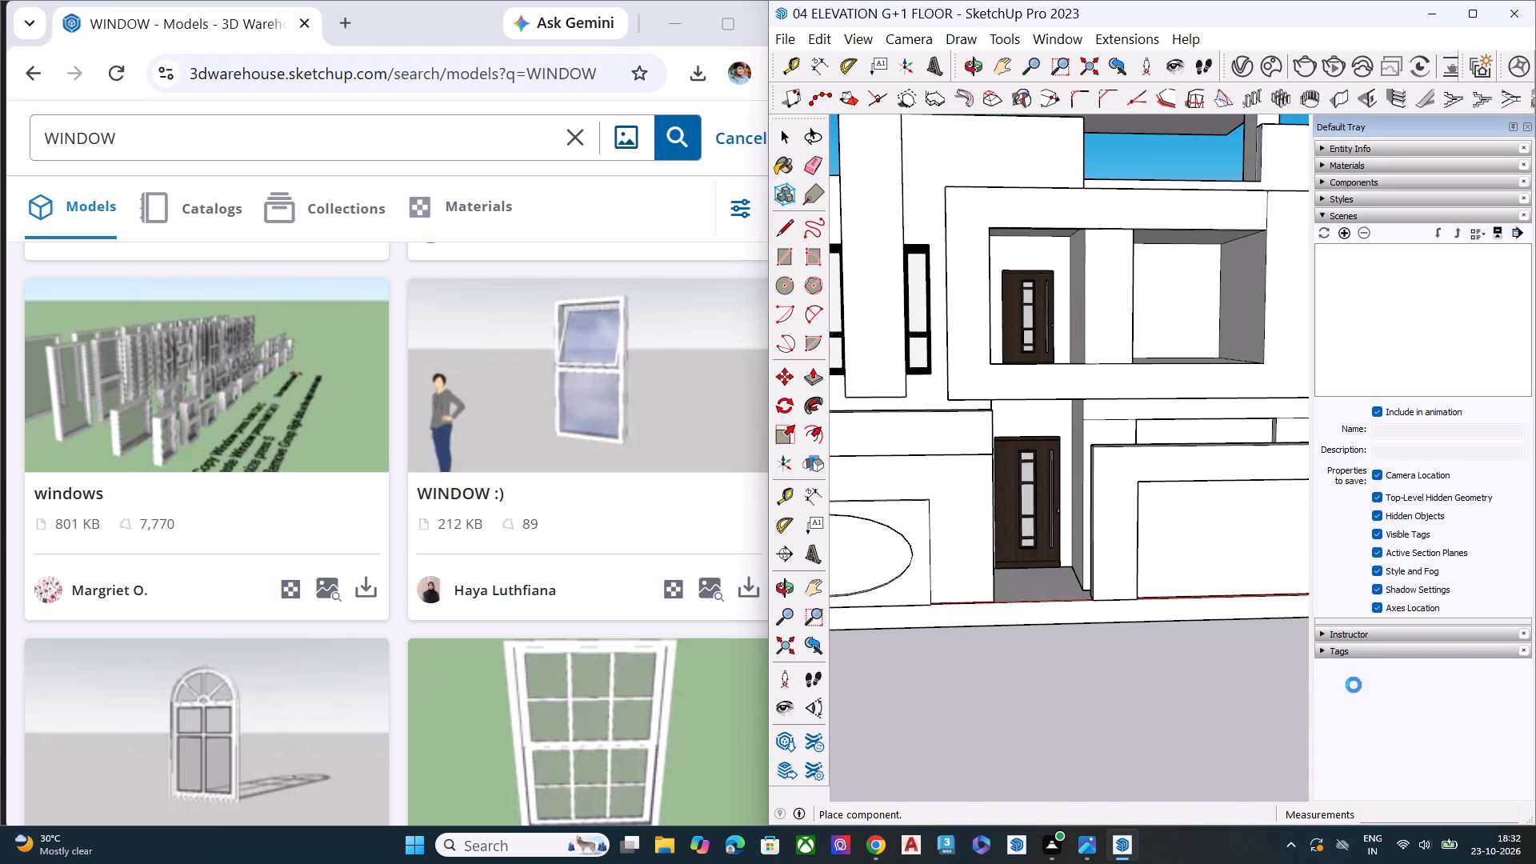
# Place the imported three-panel window component on the open ground in front of the house.
pyautogui.scroll(-4, 1030, 612)
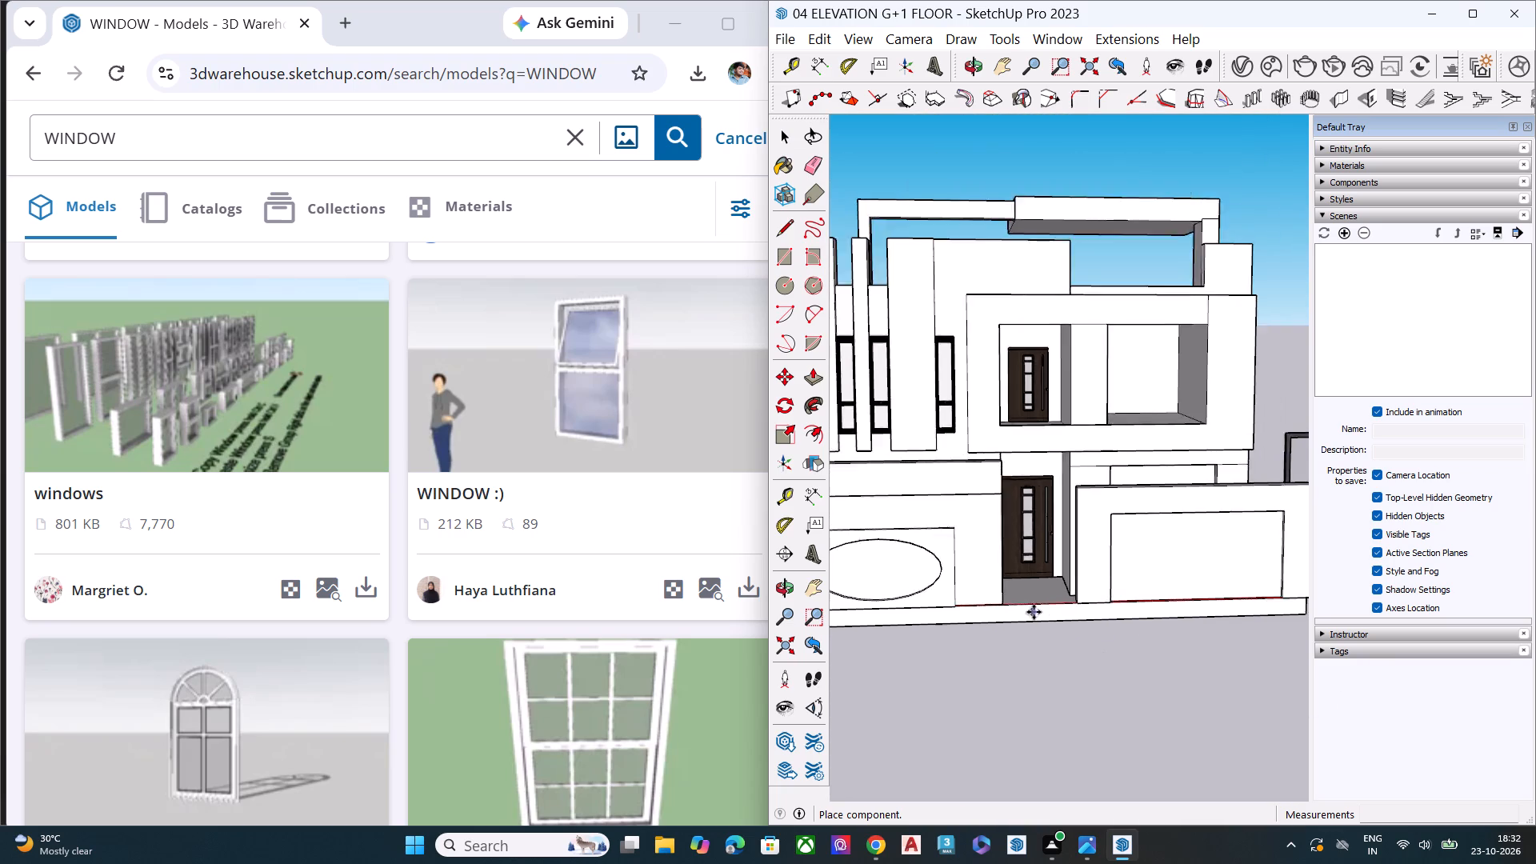
pyautogui.scroll(-1, 1034, 612)
pyautogui.scroll(-7, 922, 599)
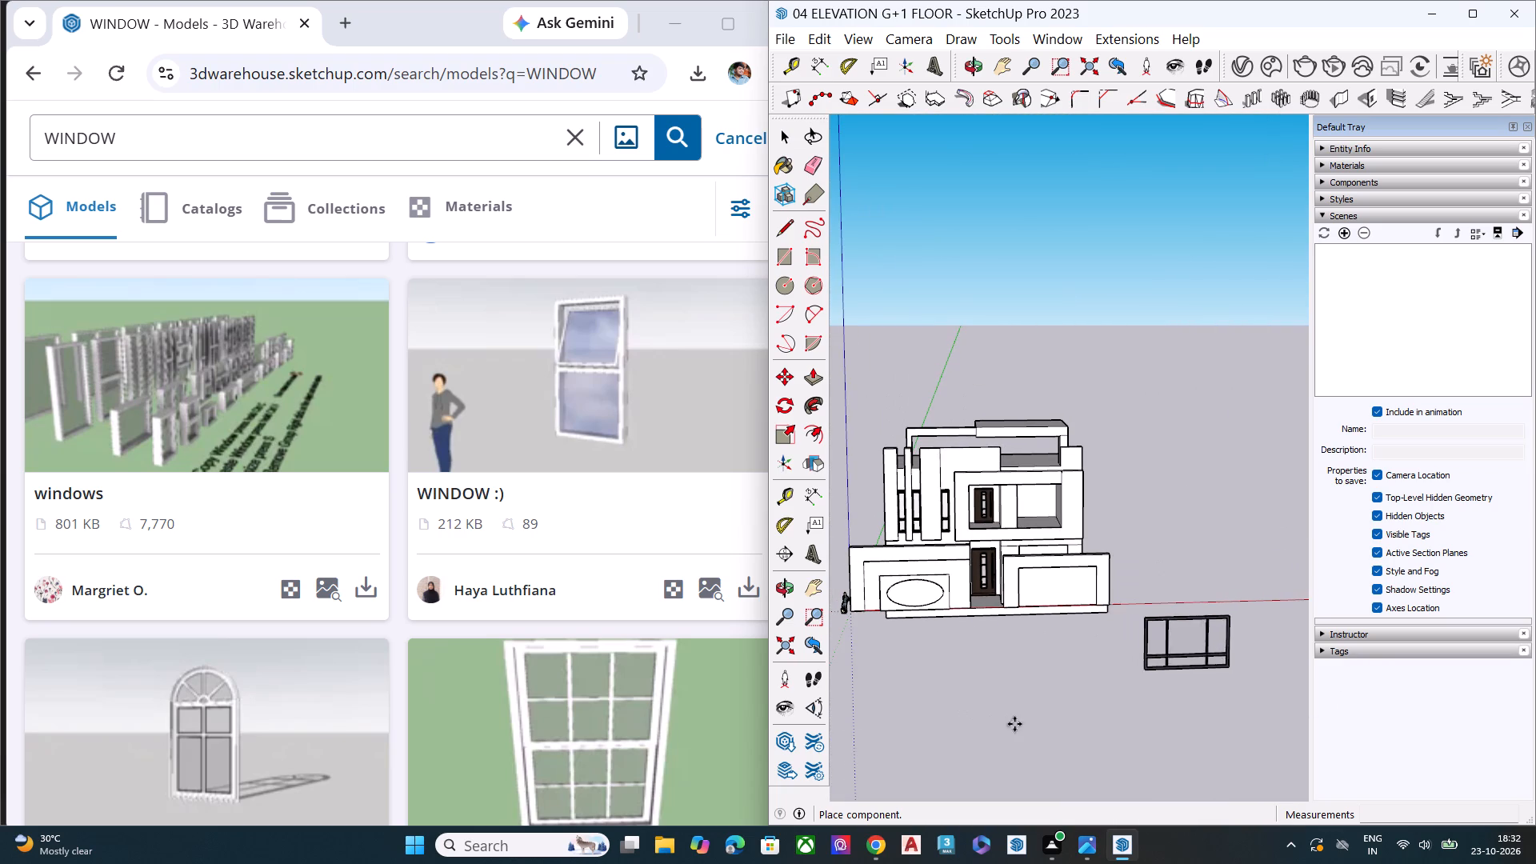
pyautogui.click(1005, 678)
pyautogui.scroll(8, 1214, 634)
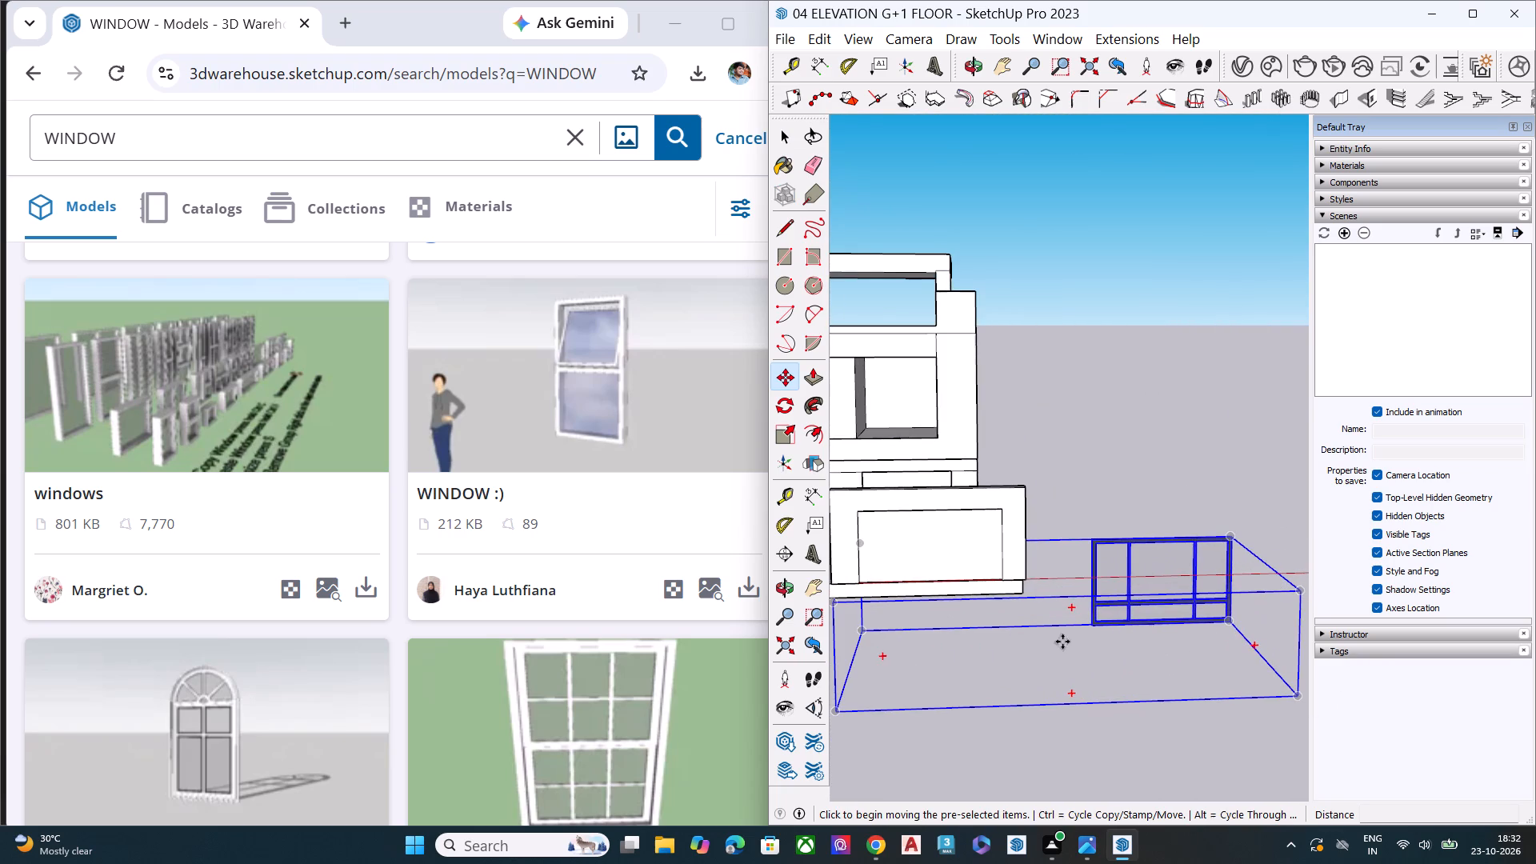
# Rotate the imported three-panel window component 180 degrees in the elevation plane about its bounding box corner.
pyautogui.moveTo(1061, 632); pyautogui.dragTo(1061, 566, button='middle')
pyautogui.scroll(4, 1061, 602)
pyautogui.press('space')
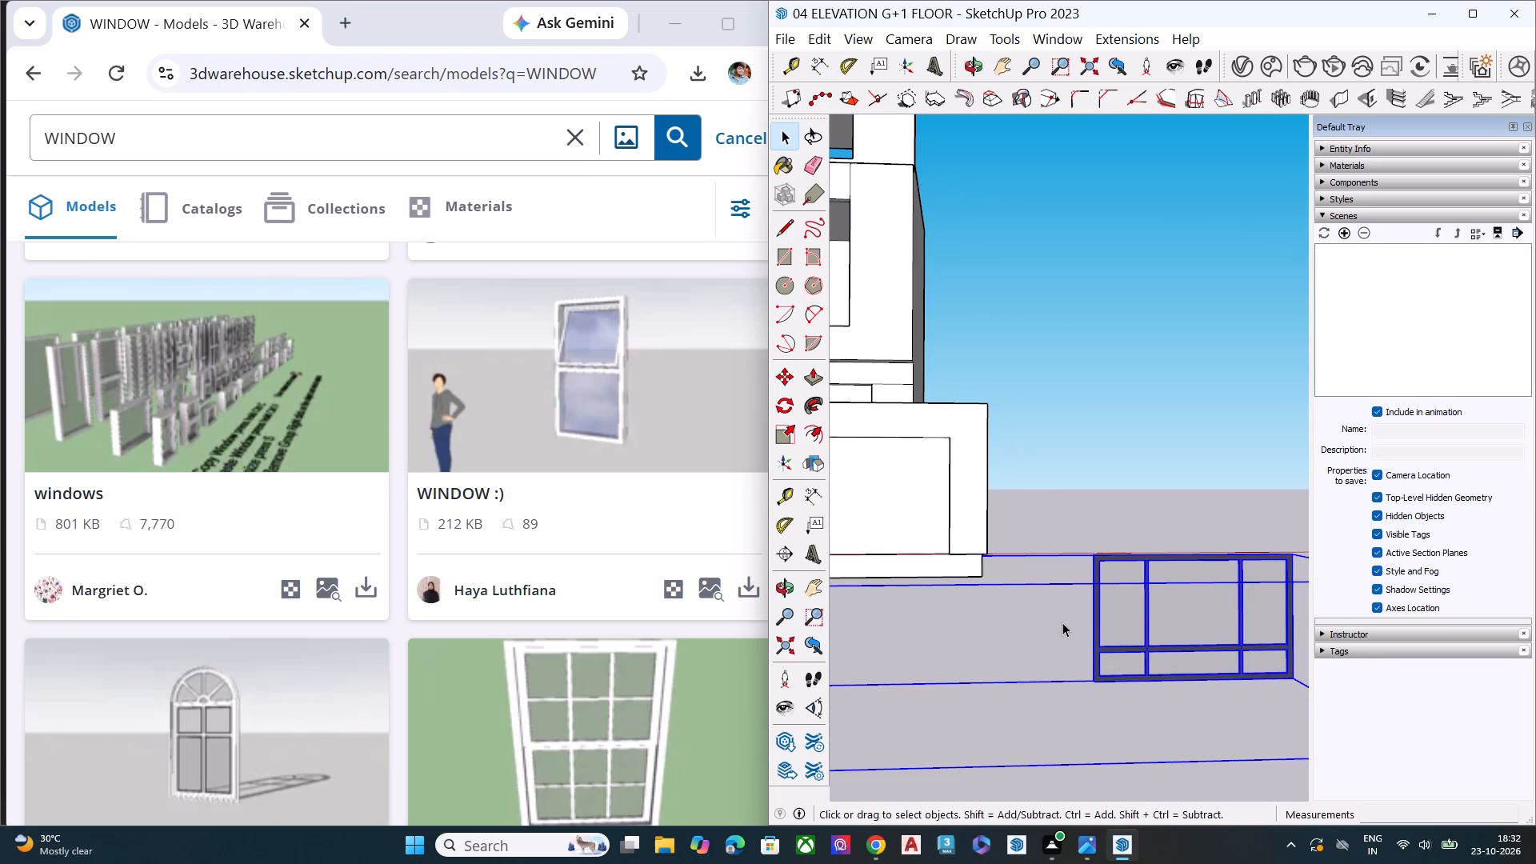
pyautogui.press('q')
pyautogui.scroll(-2, 981, 578)
pyautogui.scroll(2, 981, 578)
pyautogui.scroll(-1, 988, 588)
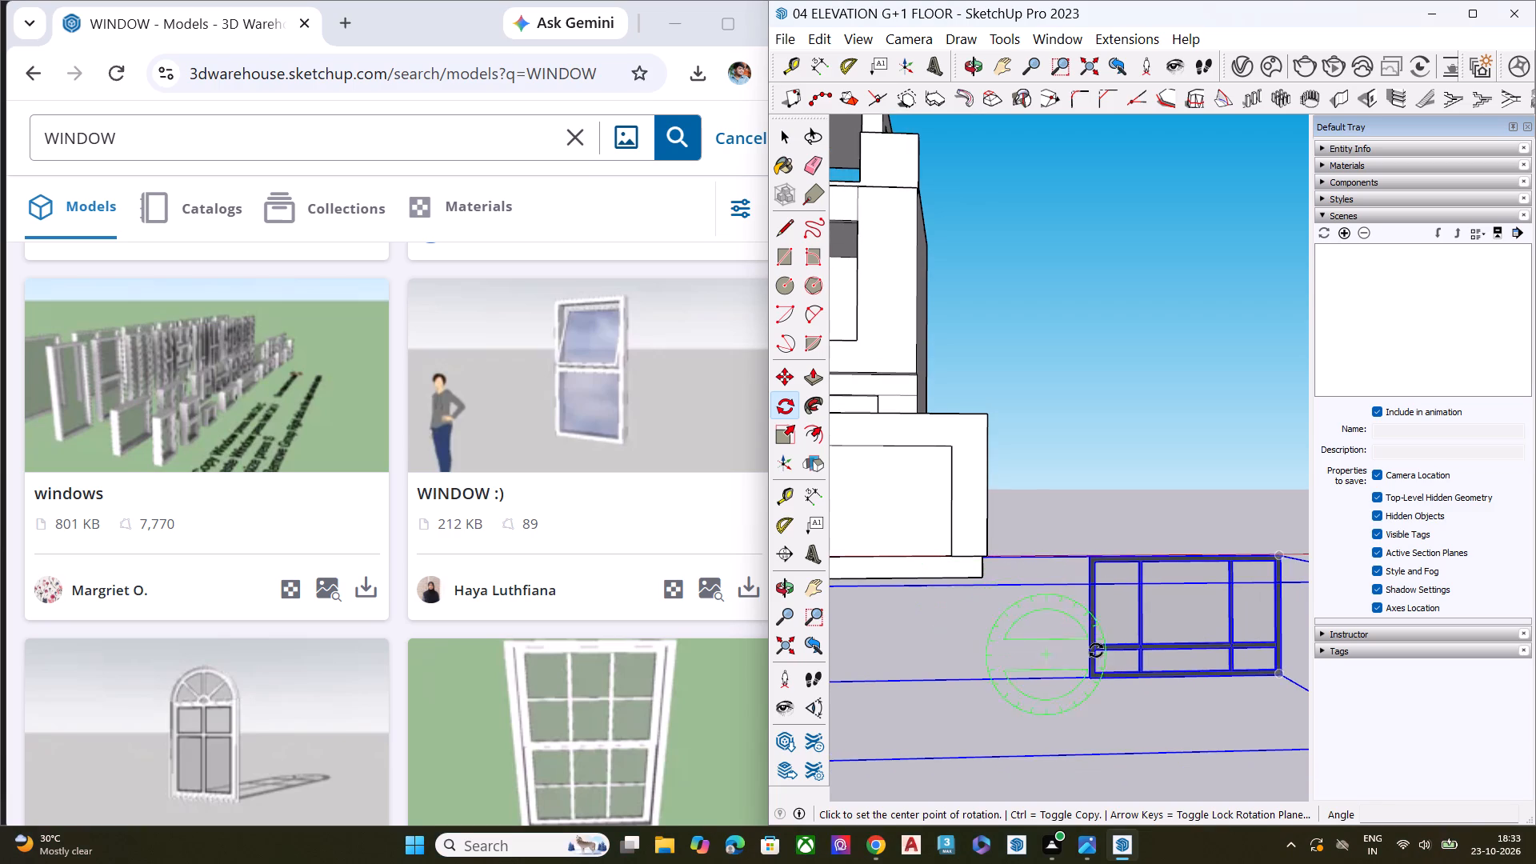
pyautogui.scroll(-6, 970, 582)
pyautogui.click(1249, 584)
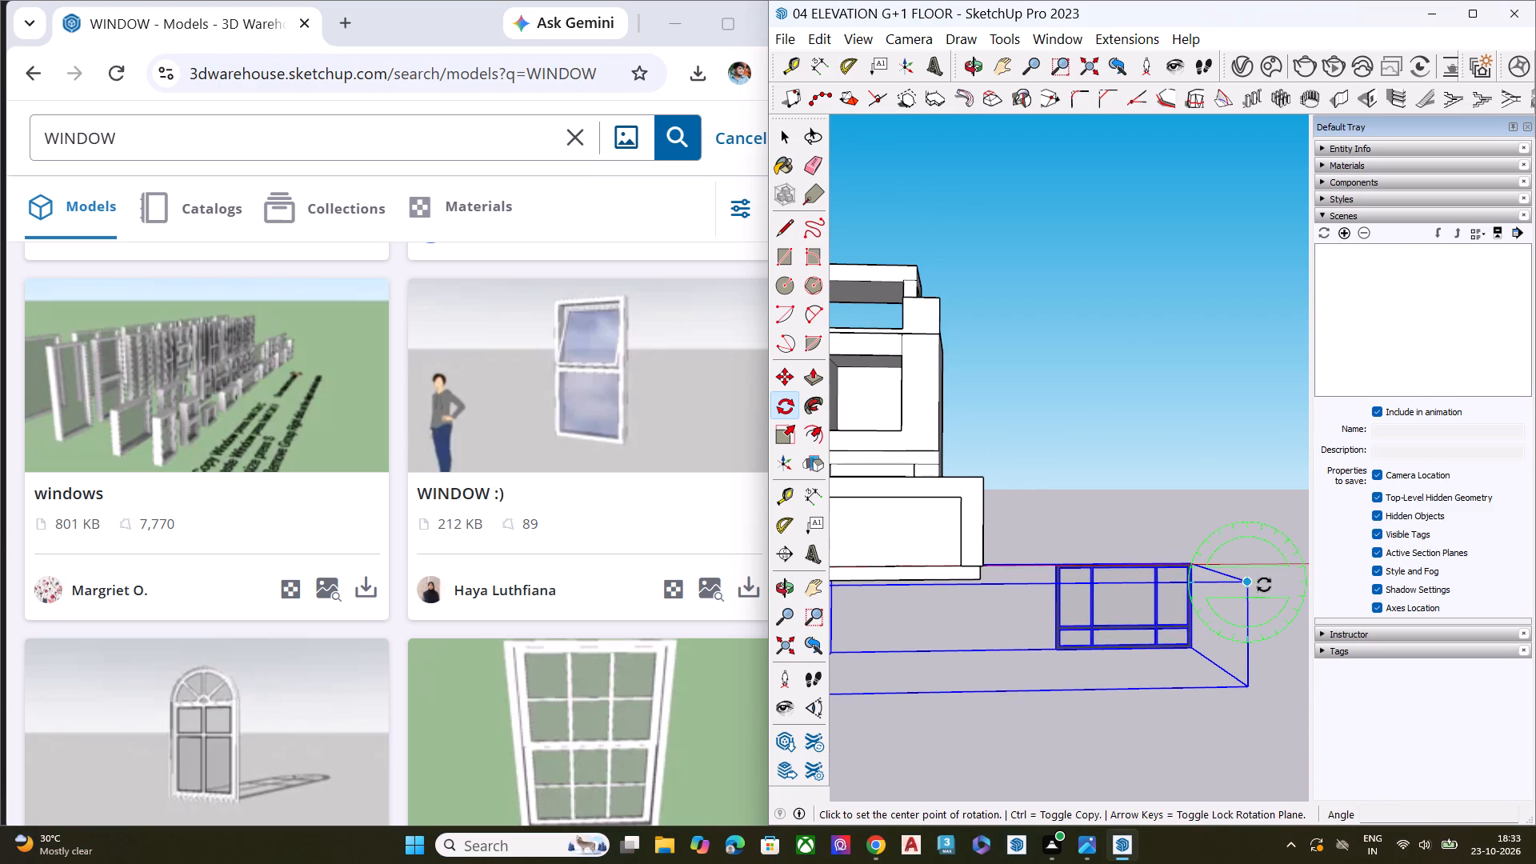
pyautogui.click(1299, 582)
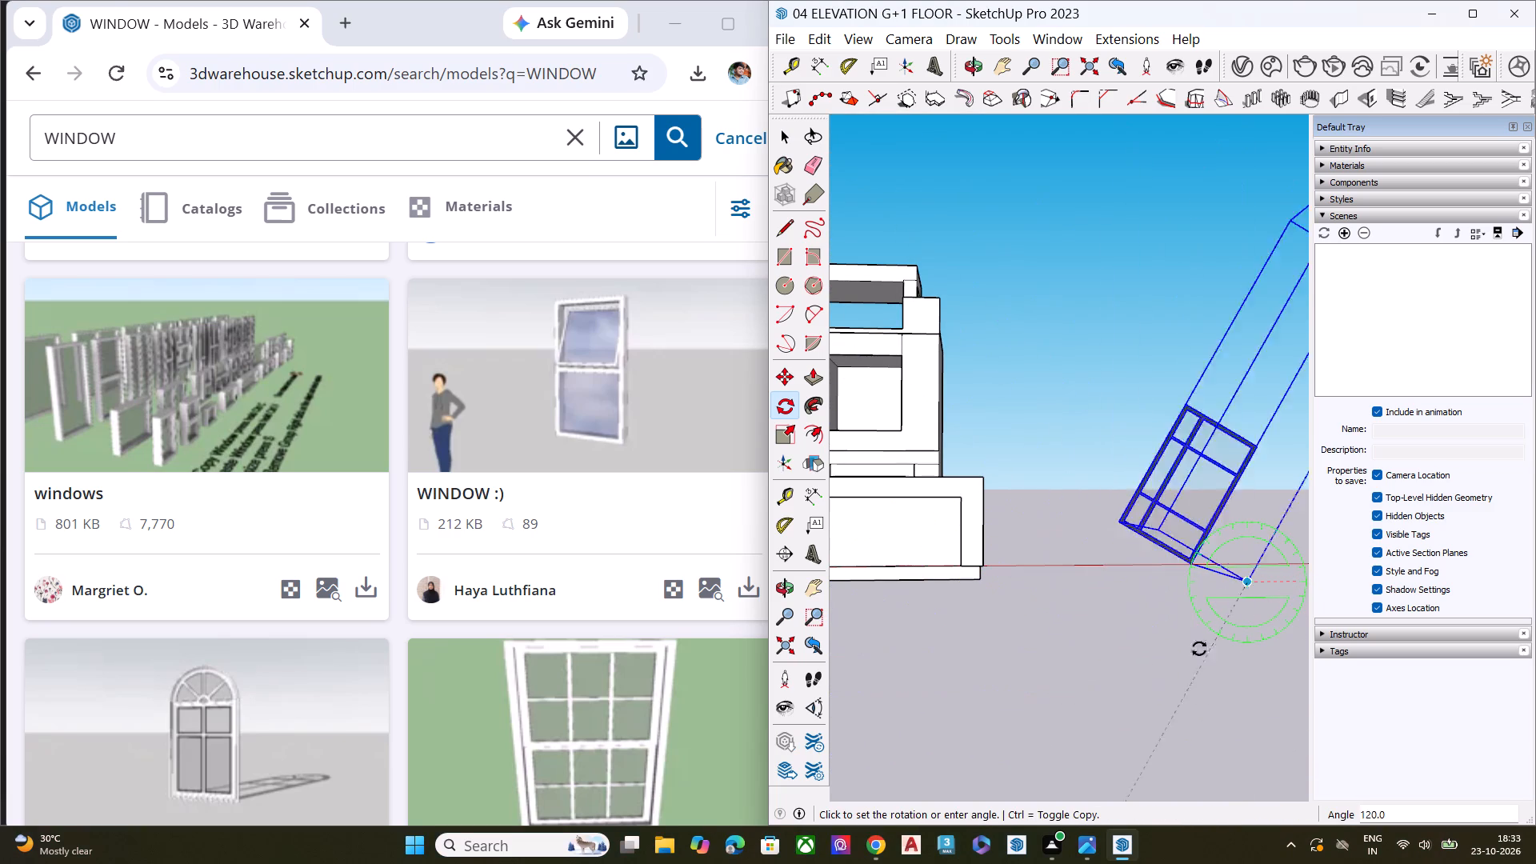
pyautogui.click(1188, 582)
pyautogui.scroll(-2, 1010, 582)
pyautogui.scroll(2, 995, 586)
pyautogui.scroll(-7, 989, 588)
pyautogui.scroll(8, 1146, 577)
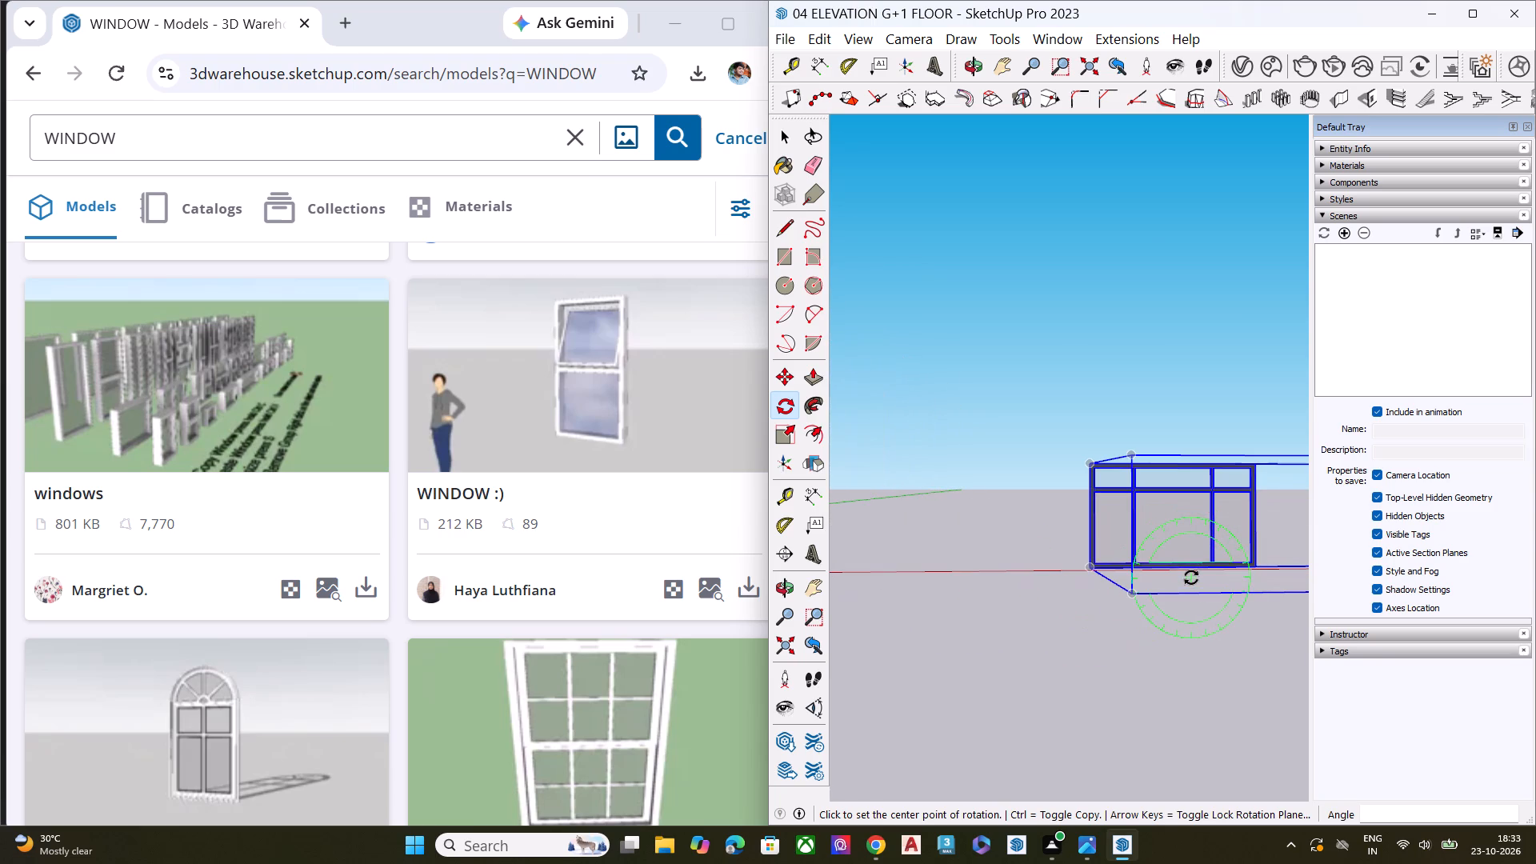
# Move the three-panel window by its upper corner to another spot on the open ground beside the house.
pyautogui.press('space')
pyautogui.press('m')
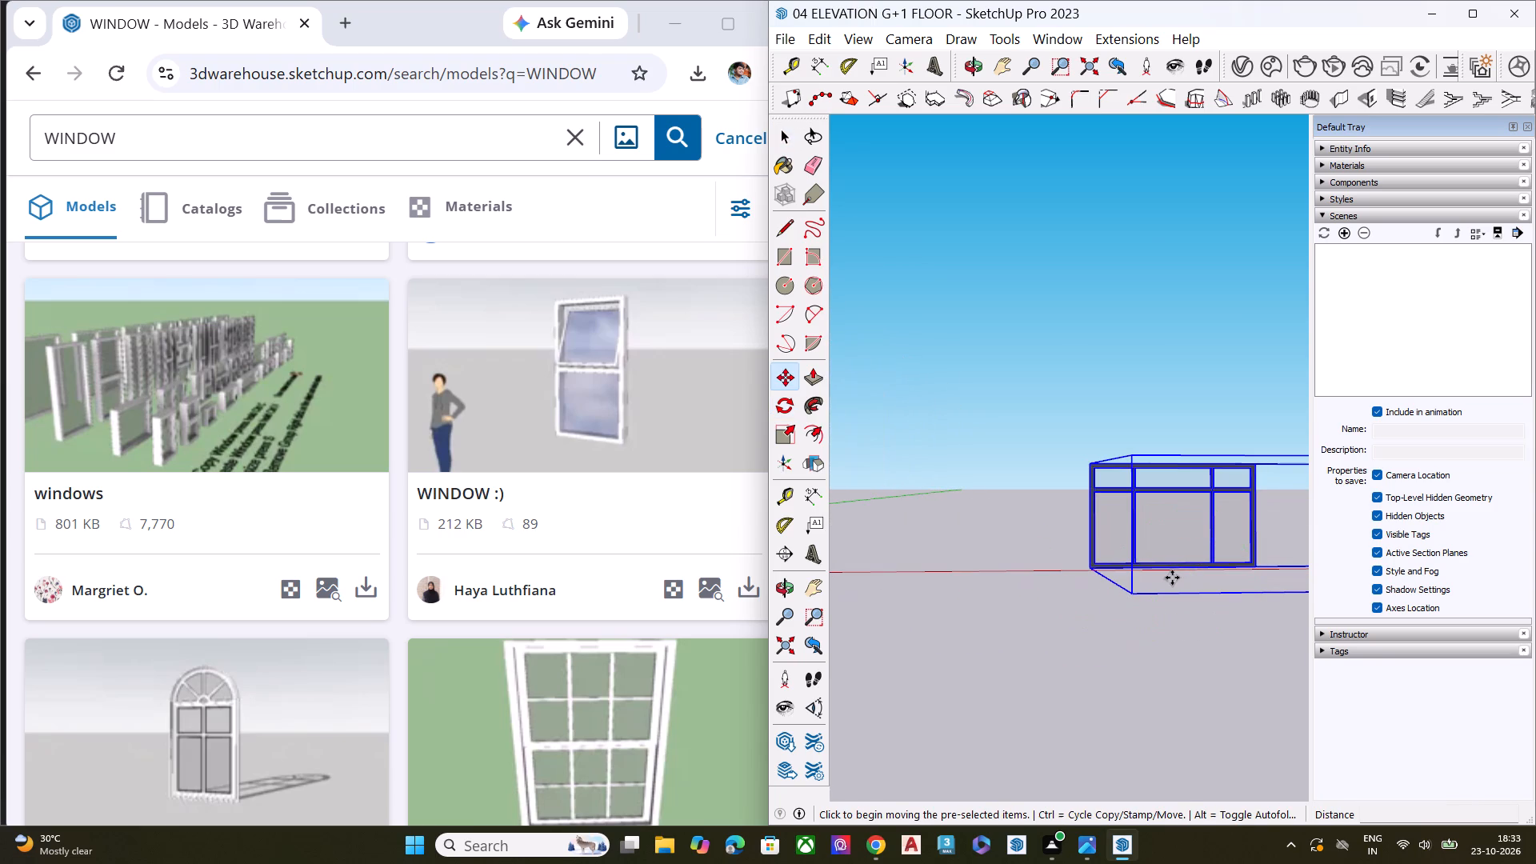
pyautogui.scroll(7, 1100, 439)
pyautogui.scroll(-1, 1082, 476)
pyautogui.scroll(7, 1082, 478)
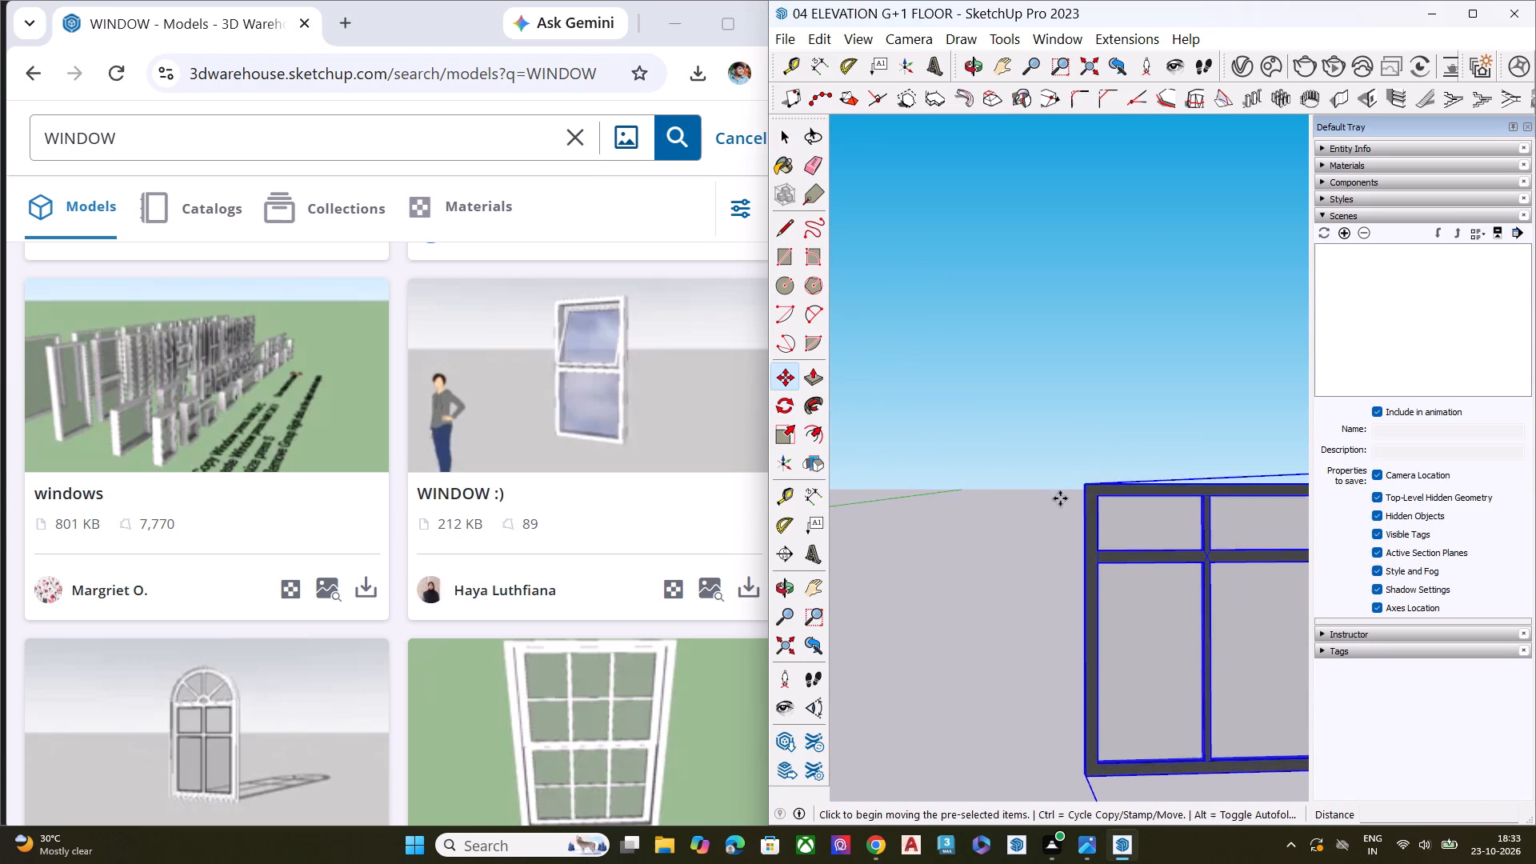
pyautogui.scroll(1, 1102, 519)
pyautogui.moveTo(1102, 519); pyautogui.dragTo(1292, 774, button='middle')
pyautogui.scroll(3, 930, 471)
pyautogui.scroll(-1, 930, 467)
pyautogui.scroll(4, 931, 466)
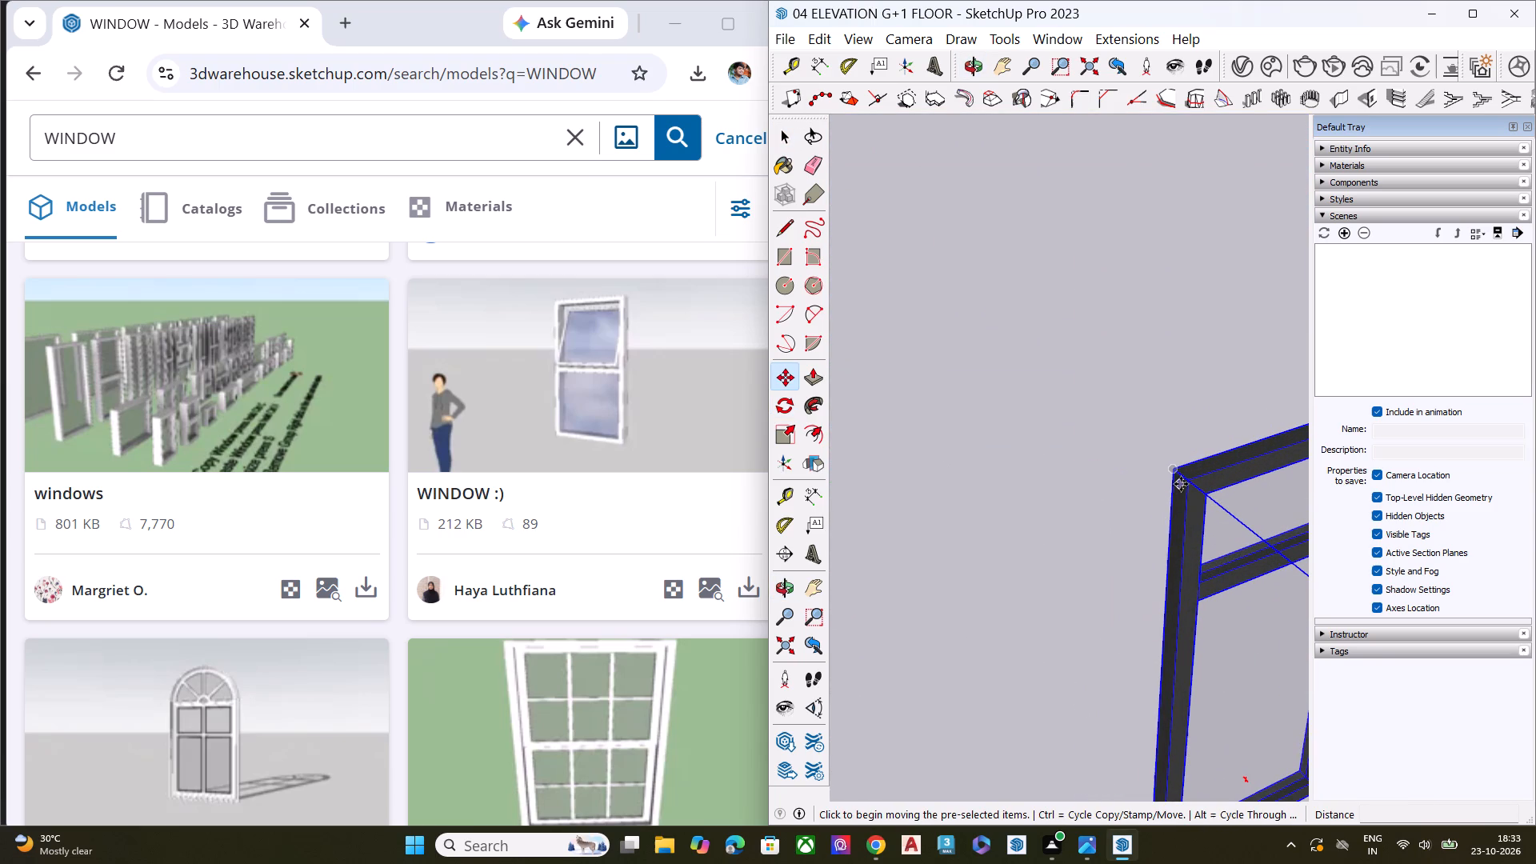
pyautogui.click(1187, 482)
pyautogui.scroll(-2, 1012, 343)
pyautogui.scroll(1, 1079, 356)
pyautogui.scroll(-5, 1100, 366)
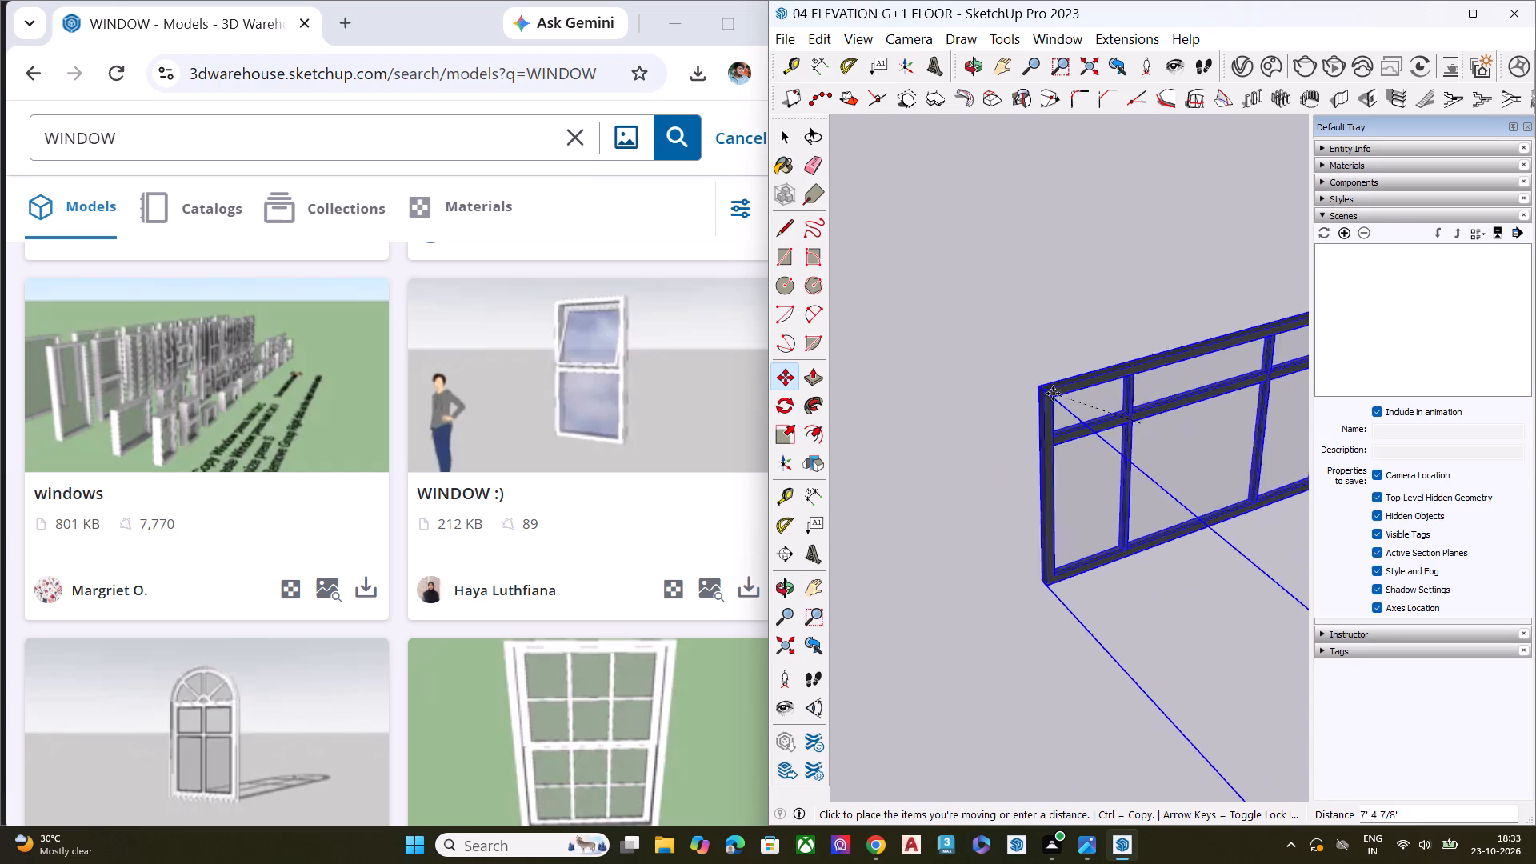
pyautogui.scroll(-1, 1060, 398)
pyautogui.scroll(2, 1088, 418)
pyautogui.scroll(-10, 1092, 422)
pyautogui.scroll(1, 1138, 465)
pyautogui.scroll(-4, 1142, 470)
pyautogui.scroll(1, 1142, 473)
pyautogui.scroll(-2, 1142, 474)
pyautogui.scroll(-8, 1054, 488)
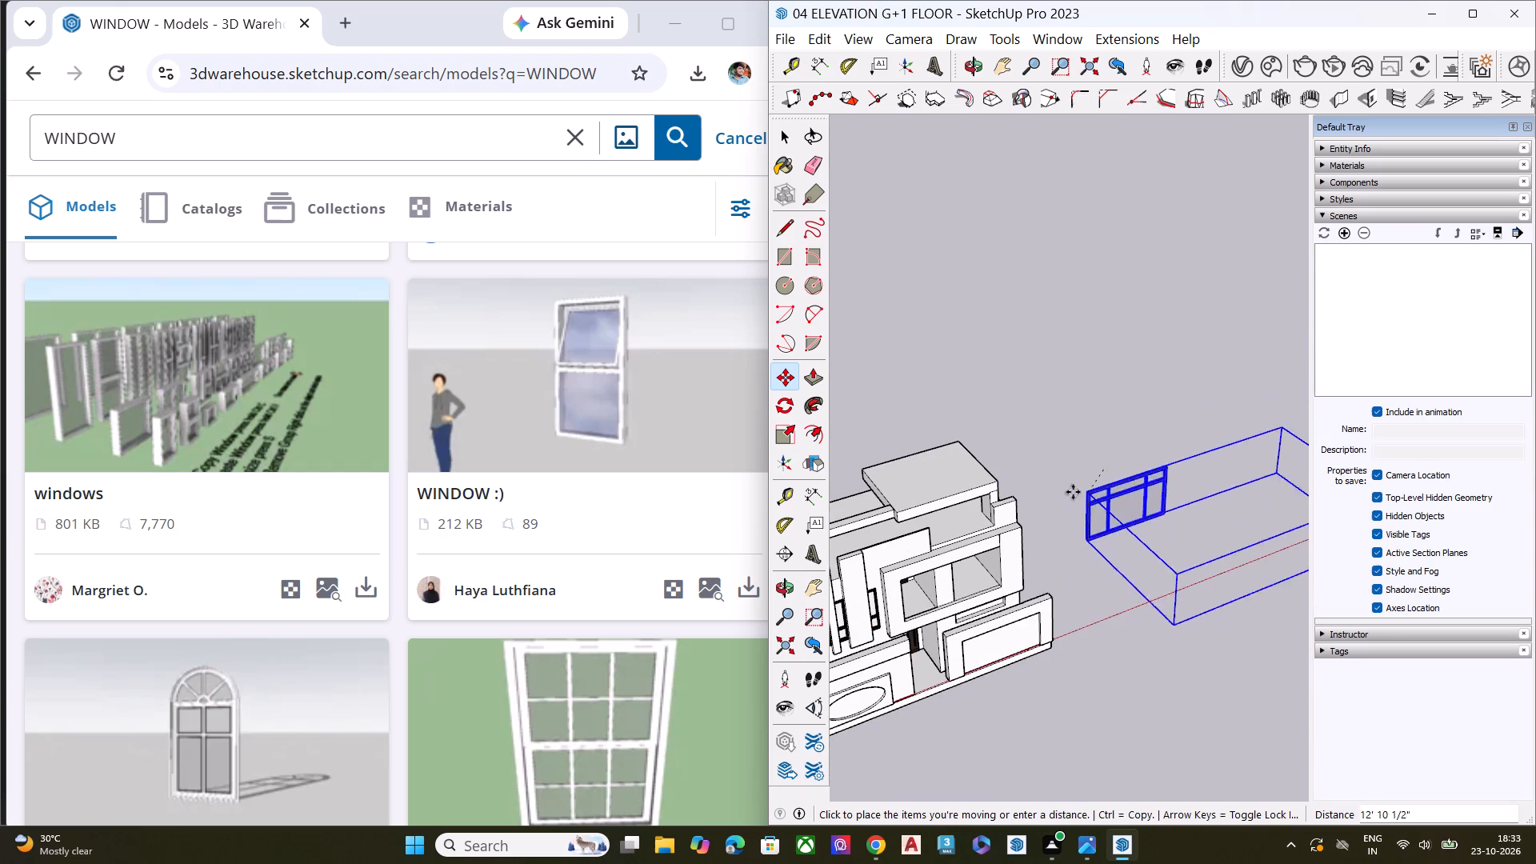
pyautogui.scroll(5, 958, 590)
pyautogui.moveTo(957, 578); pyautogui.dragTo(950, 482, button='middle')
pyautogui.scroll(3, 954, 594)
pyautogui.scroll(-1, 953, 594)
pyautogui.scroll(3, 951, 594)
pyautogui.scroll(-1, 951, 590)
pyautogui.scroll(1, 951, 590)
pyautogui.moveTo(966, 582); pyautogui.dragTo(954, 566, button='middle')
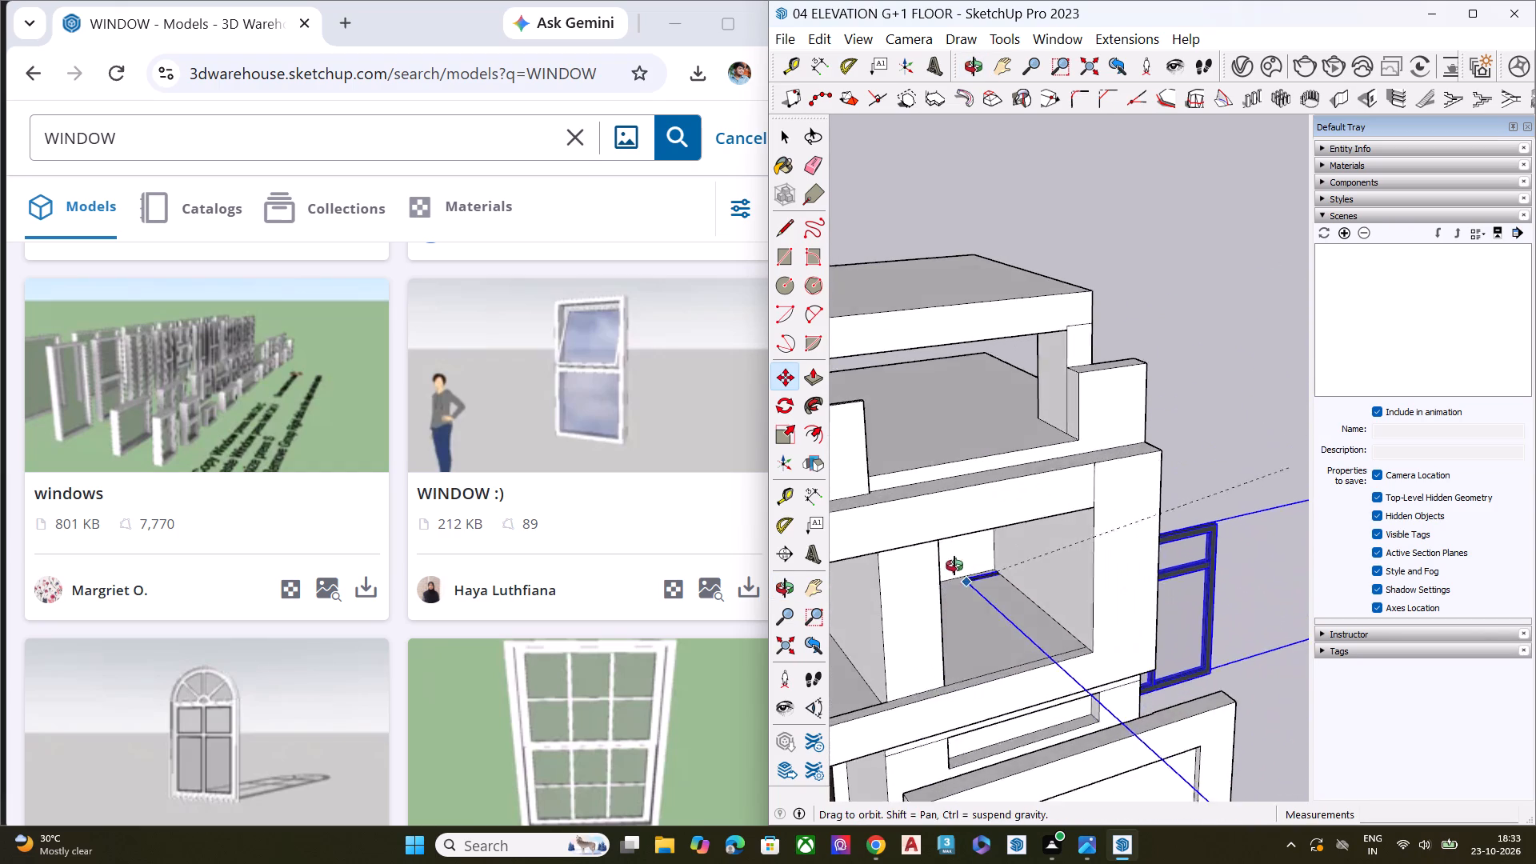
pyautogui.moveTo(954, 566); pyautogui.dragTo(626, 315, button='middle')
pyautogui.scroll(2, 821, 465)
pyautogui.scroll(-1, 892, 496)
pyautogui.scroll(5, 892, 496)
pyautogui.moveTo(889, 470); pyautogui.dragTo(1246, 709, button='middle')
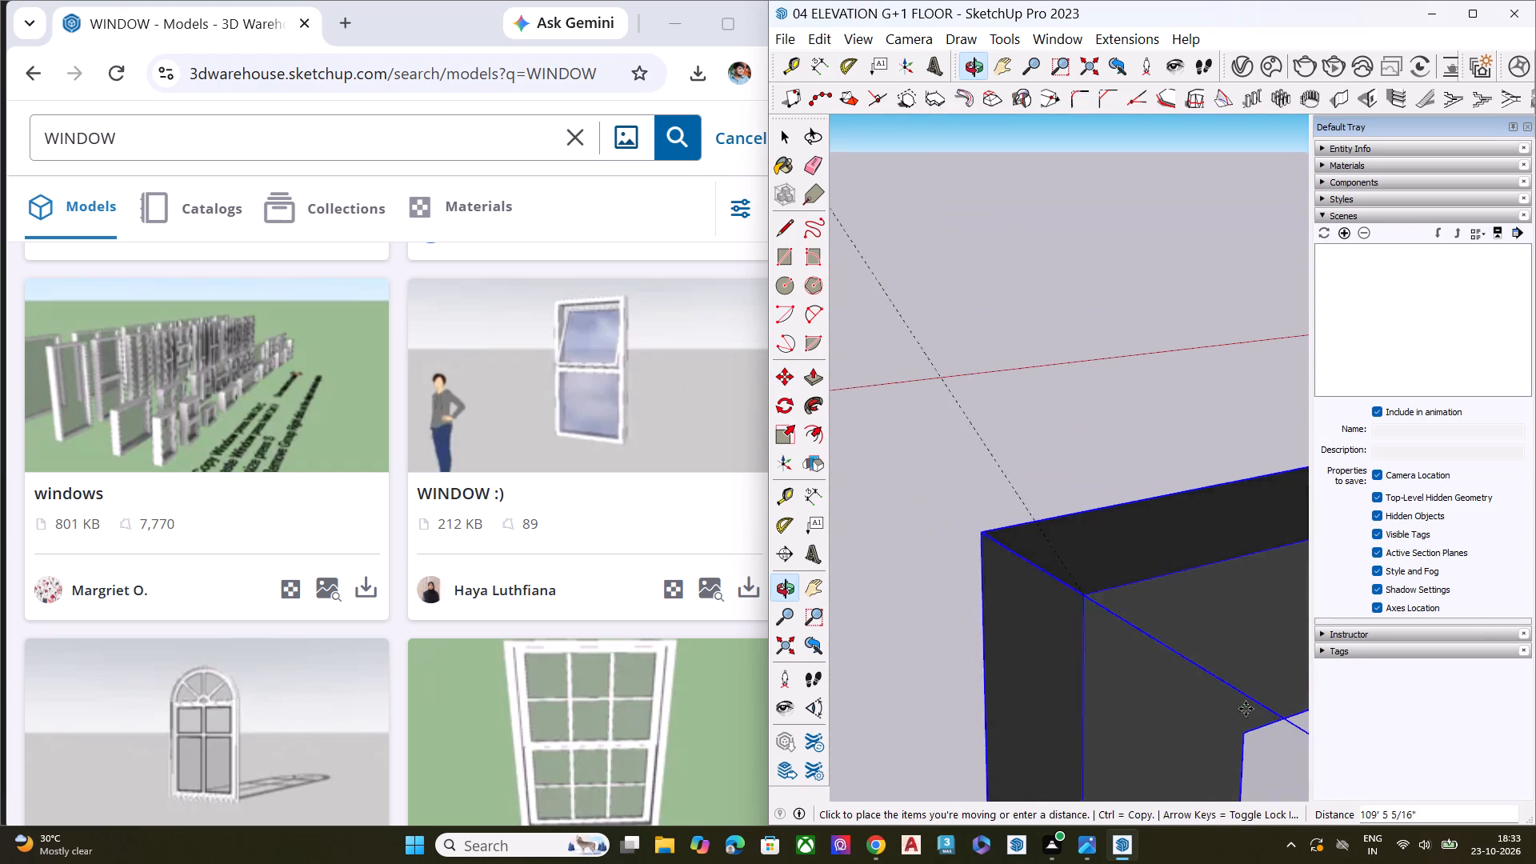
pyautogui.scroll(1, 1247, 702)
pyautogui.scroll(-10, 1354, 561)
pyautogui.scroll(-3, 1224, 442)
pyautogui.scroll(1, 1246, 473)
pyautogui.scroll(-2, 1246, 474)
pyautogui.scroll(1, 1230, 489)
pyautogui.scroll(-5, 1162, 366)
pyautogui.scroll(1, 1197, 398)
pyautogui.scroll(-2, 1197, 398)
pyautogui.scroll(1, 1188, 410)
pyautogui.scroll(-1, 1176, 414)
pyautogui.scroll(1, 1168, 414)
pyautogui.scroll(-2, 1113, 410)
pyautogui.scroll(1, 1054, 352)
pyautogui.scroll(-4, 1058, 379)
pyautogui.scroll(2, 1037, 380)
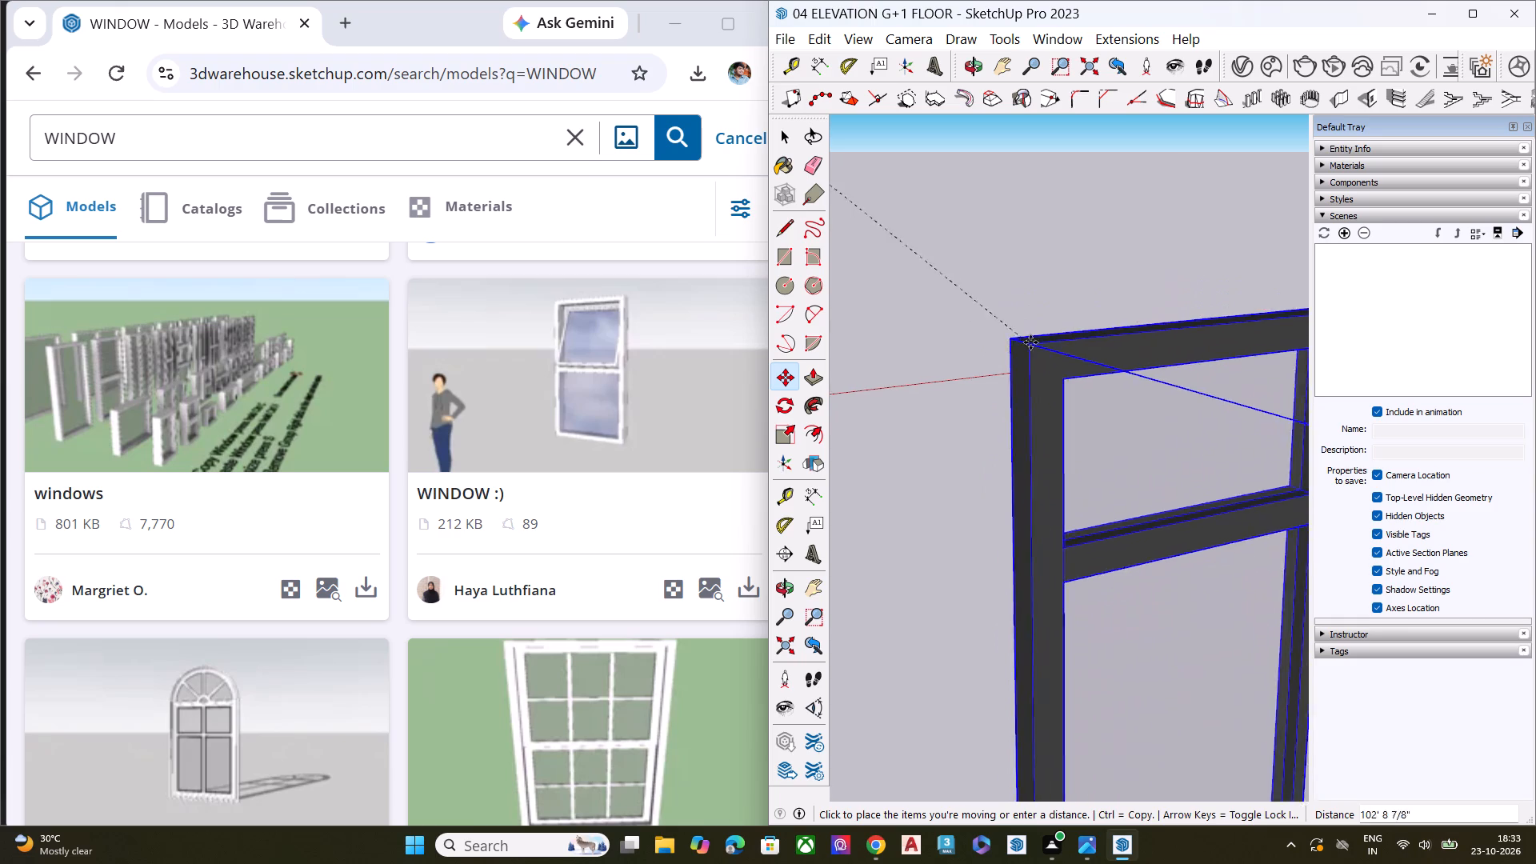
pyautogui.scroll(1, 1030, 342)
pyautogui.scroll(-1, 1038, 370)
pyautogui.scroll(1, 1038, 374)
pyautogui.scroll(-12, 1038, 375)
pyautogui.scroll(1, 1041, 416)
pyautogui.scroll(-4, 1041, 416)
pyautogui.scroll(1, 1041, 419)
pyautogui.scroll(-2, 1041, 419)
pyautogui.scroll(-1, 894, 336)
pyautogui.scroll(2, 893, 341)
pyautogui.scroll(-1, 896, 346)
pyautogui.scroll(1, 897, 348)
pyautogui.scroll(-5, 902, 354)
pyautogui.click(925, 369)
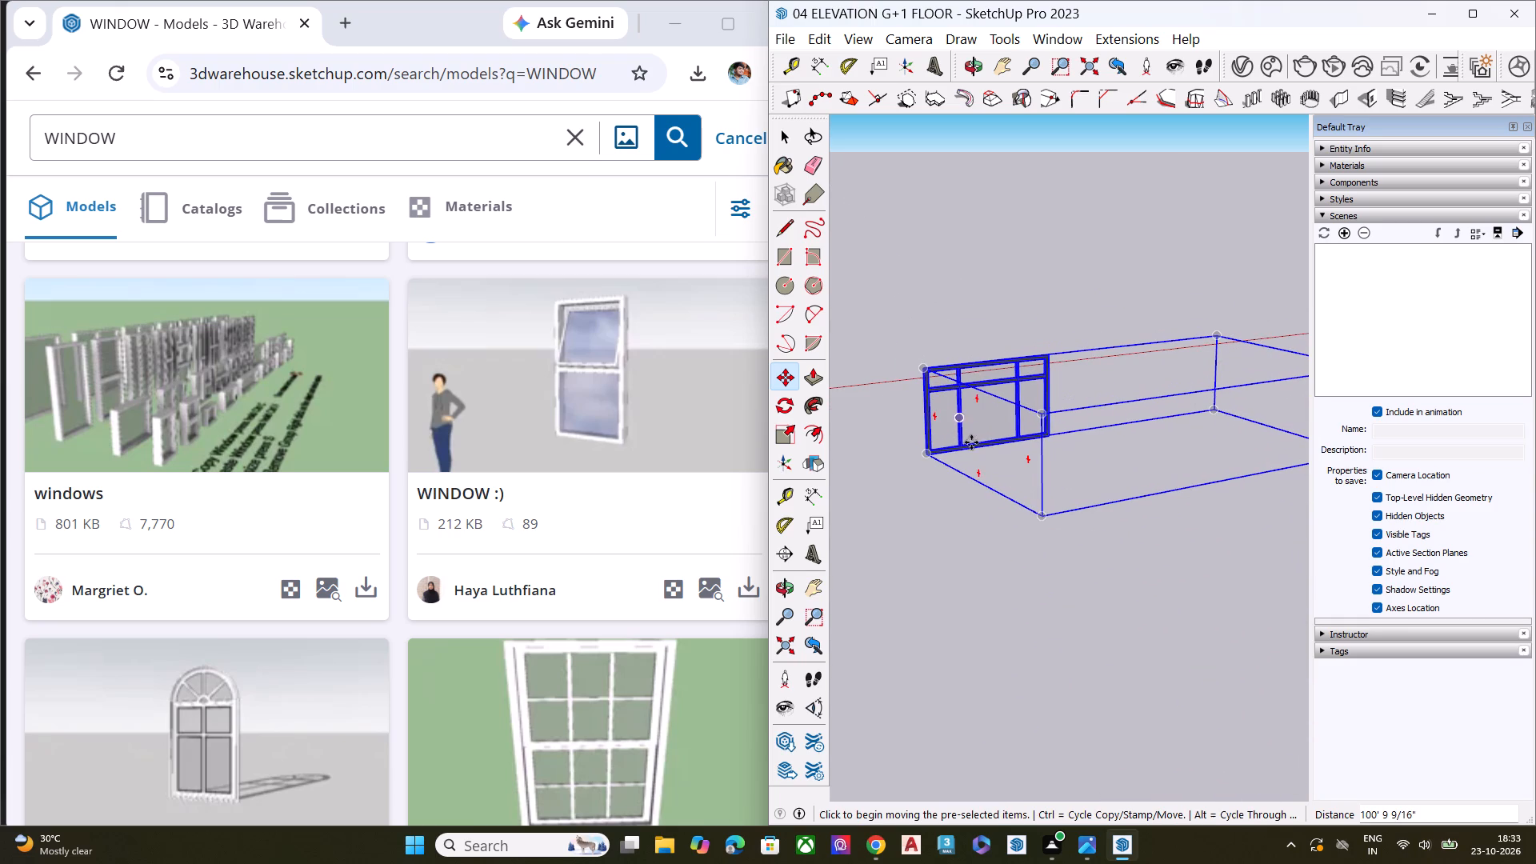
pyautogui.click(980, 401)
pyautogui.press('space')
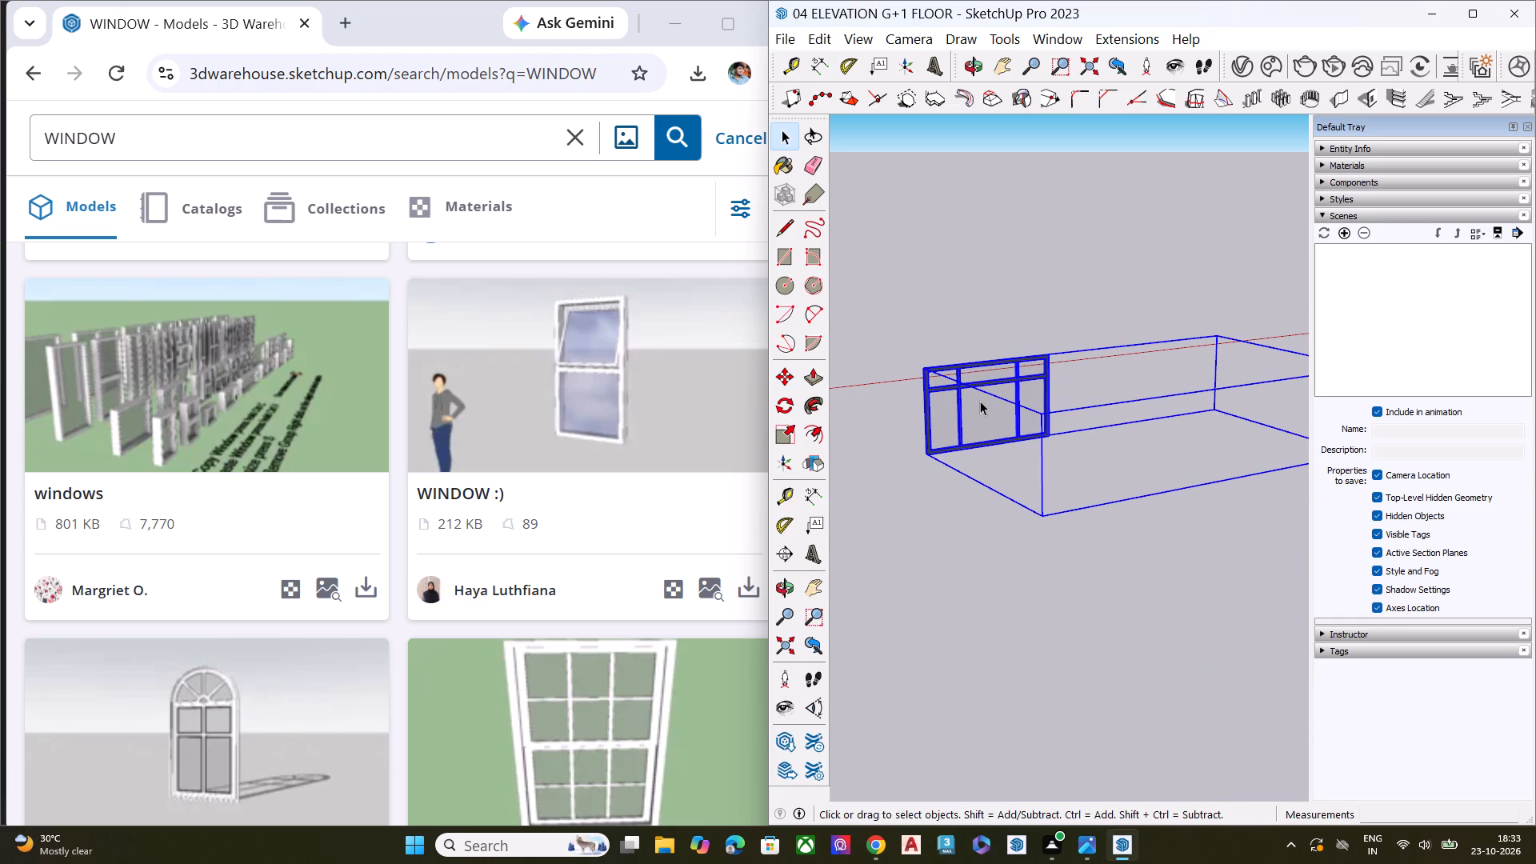
# Explode the imported three-panel window component and clear the selection.
pyautogui.rightClick(1008, 394)
pyautogui.click(919, 405)
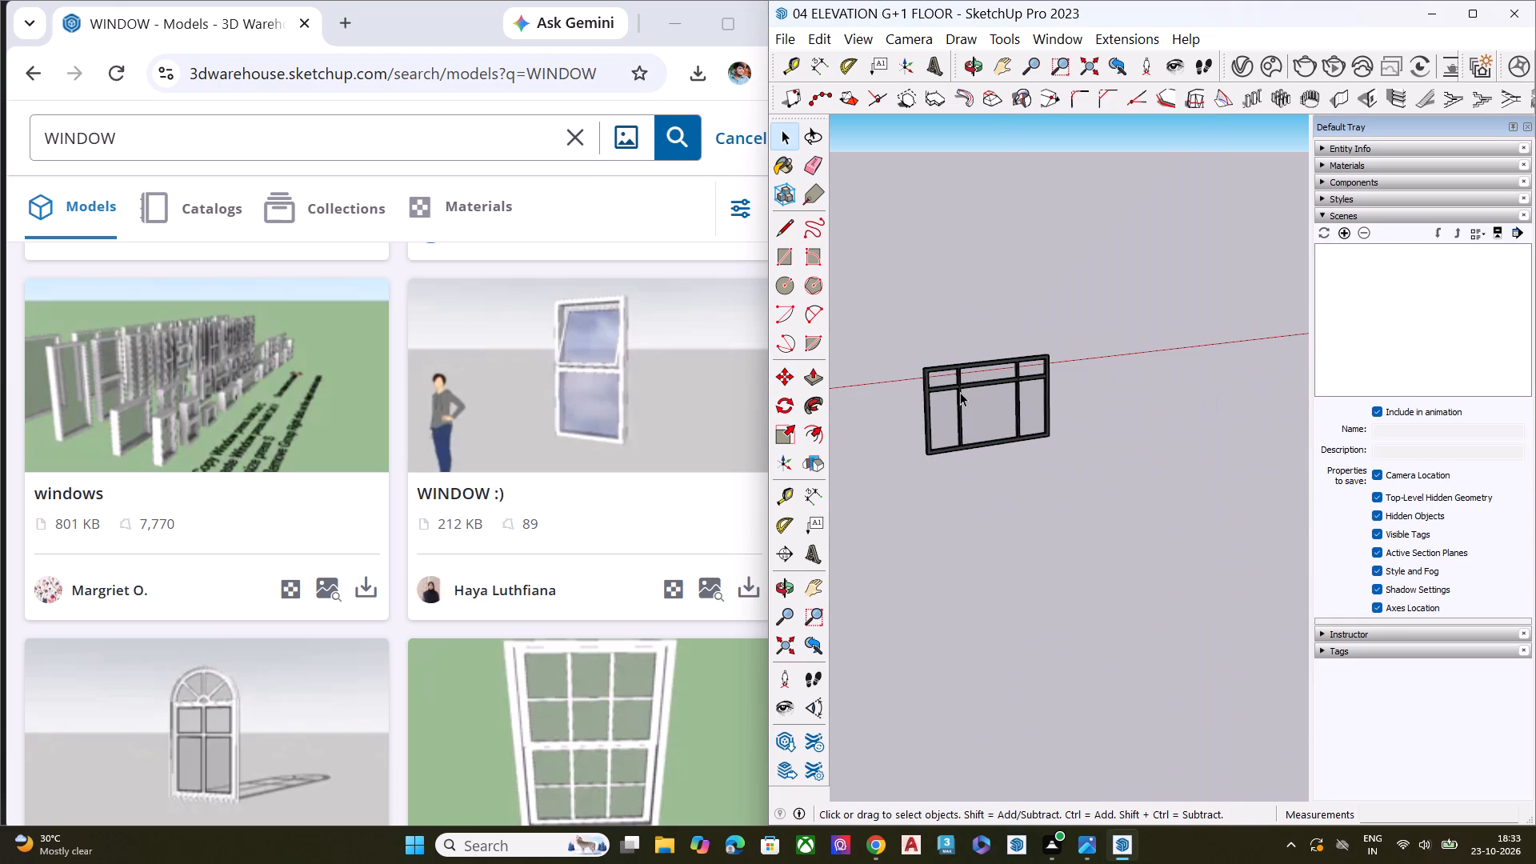
pyautogui.click(960, 386)
pyautogui.rightClick(960, 386)
pyautogui.click(1000, 155)
pyautogui.click(1037, 490)
# Move the three-panel window by its upper corner from the open ground to the upper-floor opening of the house.
pyautogui.moveTo(1050, 486); pyautogui.dragTo(931, 579, button='middle')
pyautogui.click(982, 350)
pyautogui.click(988, 376)
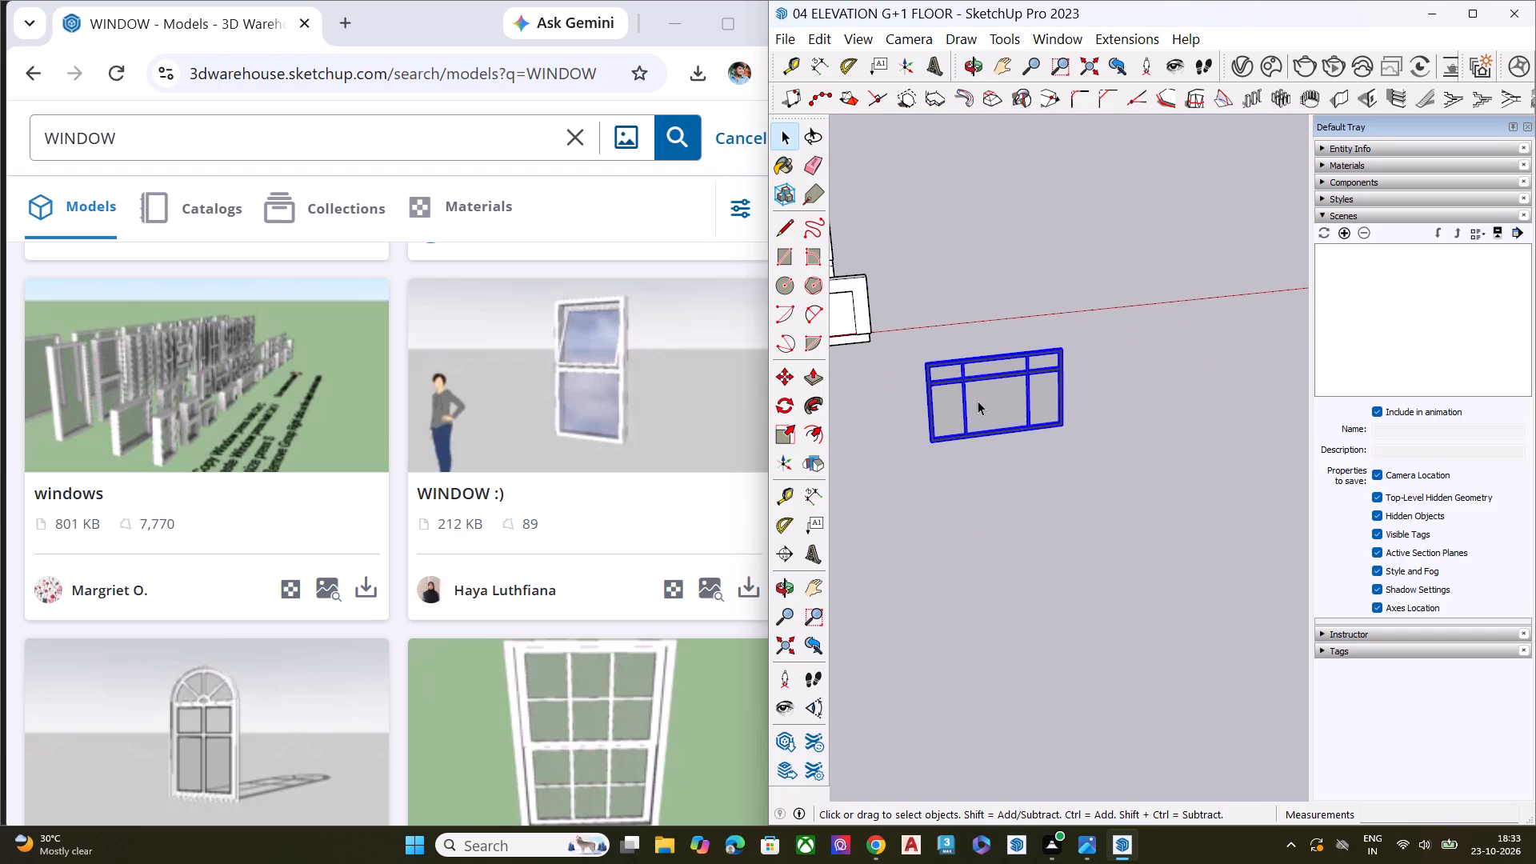
pyautogui.scroll(3, 978, 401)
pyautogui.press('m')
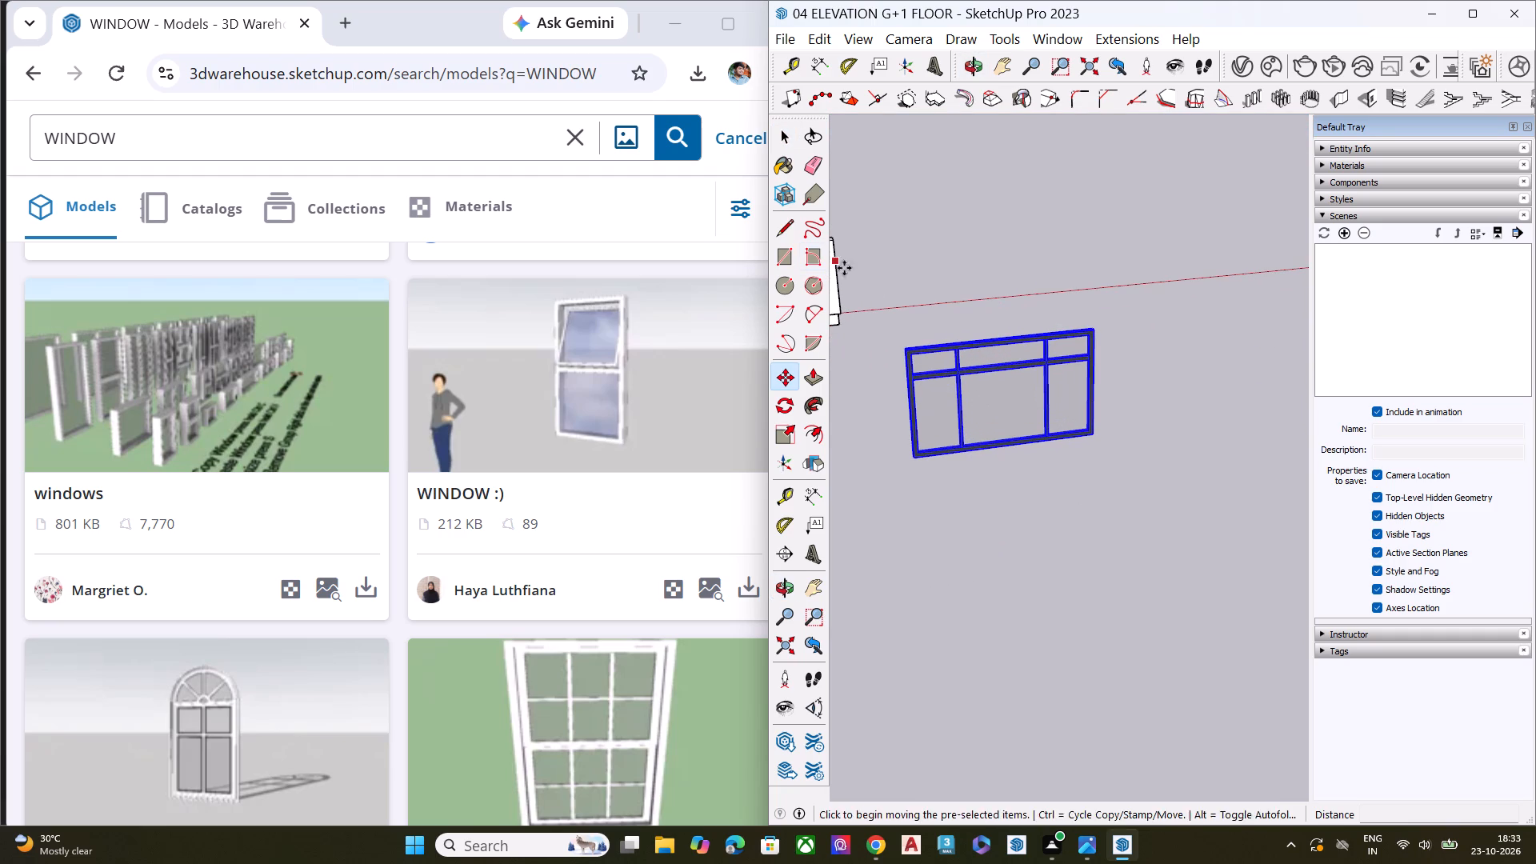
pyautogui.scroll(1, 930, 337)
pyautogui.moveTo(930, 337); pyautogui.dragTo(1174, 430, button='middle')
pyautogui.scroll(1, 1006, 434)
pyautogui.scroll(-2, 1004, 434)
pyautogui.scroll(6, 986, 434)
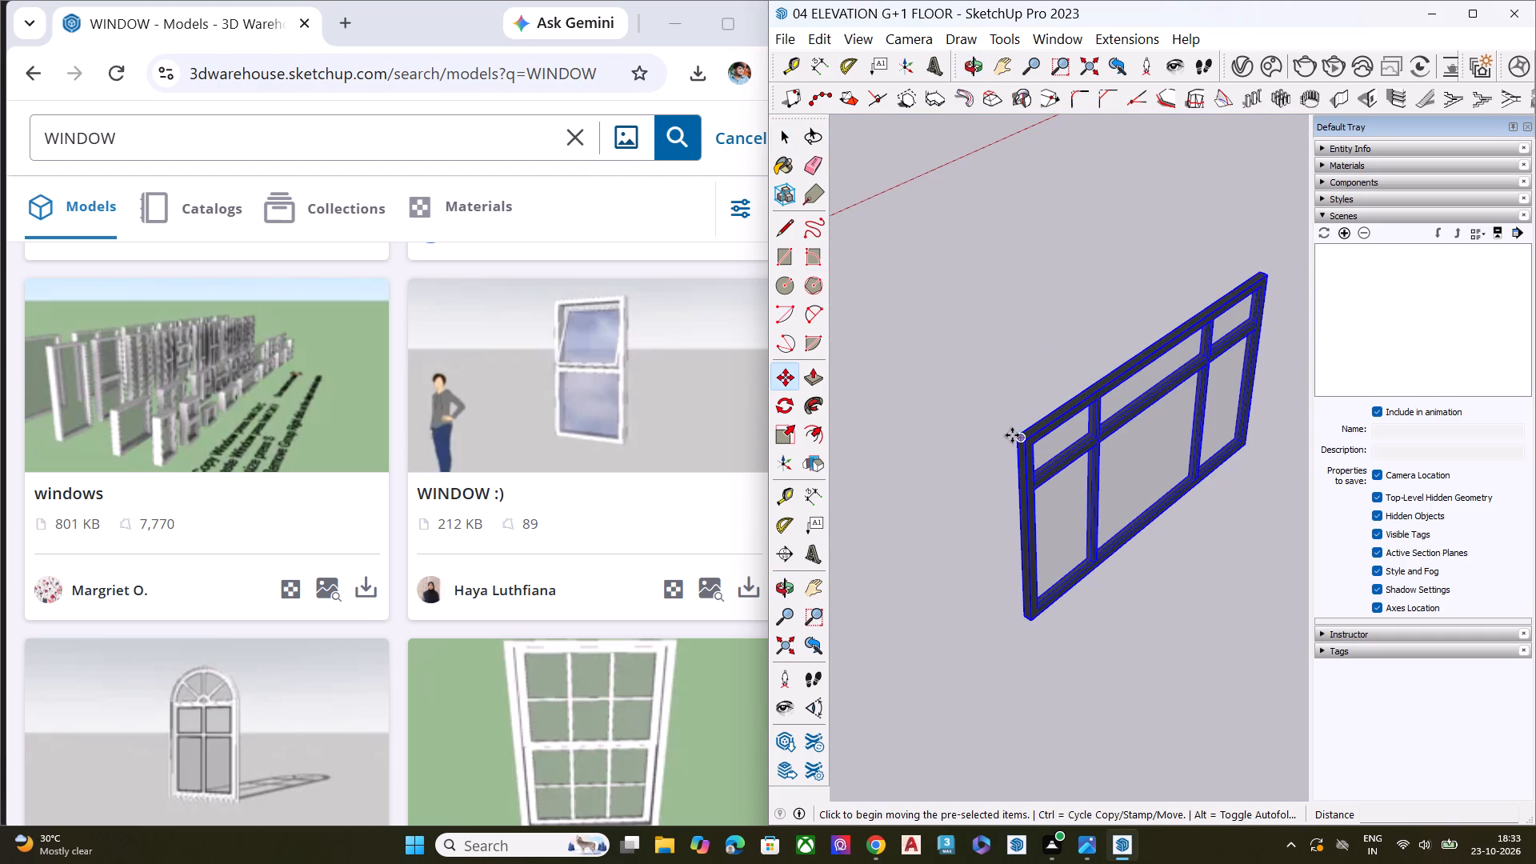
pyautogui.click(1014, 438)
pyautogui.scroll(-9, 1114, 320)
pyautogui.scroll(-2, 1062, 362)
pyautogui.scroll(2, 1057, 374)
pyautogui.scroll(-1, 1054, 378)
pyautogui.scroll(3, 1054, 379)
pyautogui.scroll(-3, 1054, 379)
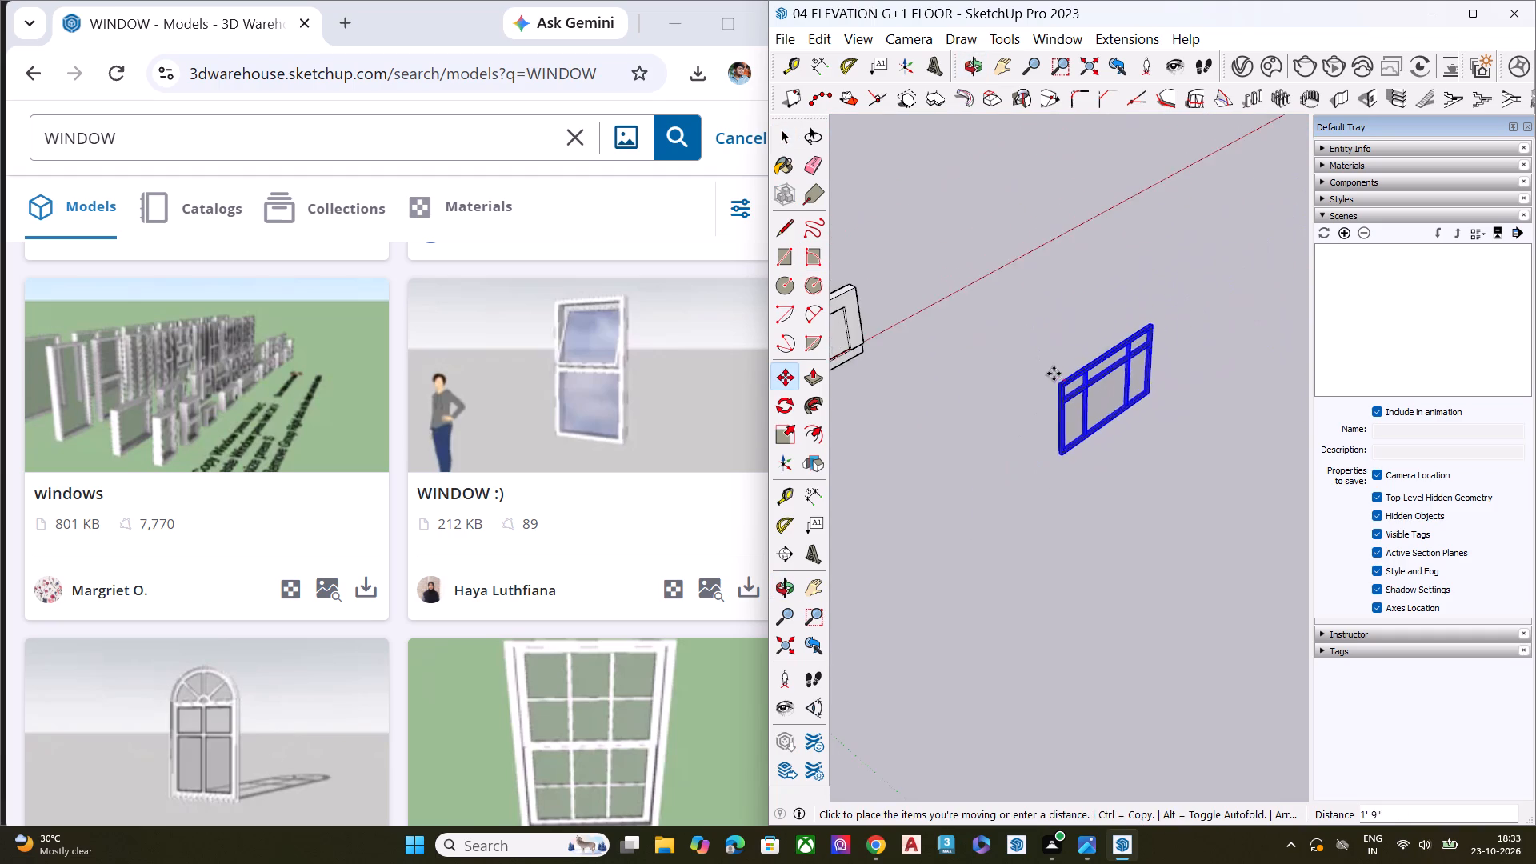
pyautogui.scroll(-3, 1051, 372)
pyautogui.scroll(2, 1052, 380)
pyautogui.scroll(-6, 1053, 382)
pyautogui.scroll(-15, 1086, 423)
pyautogui.scroll(2, 1034, 365)
pyautogui.scroll(-1, 1020, 317)
pyautogui.scroll(5, 1020, 314)
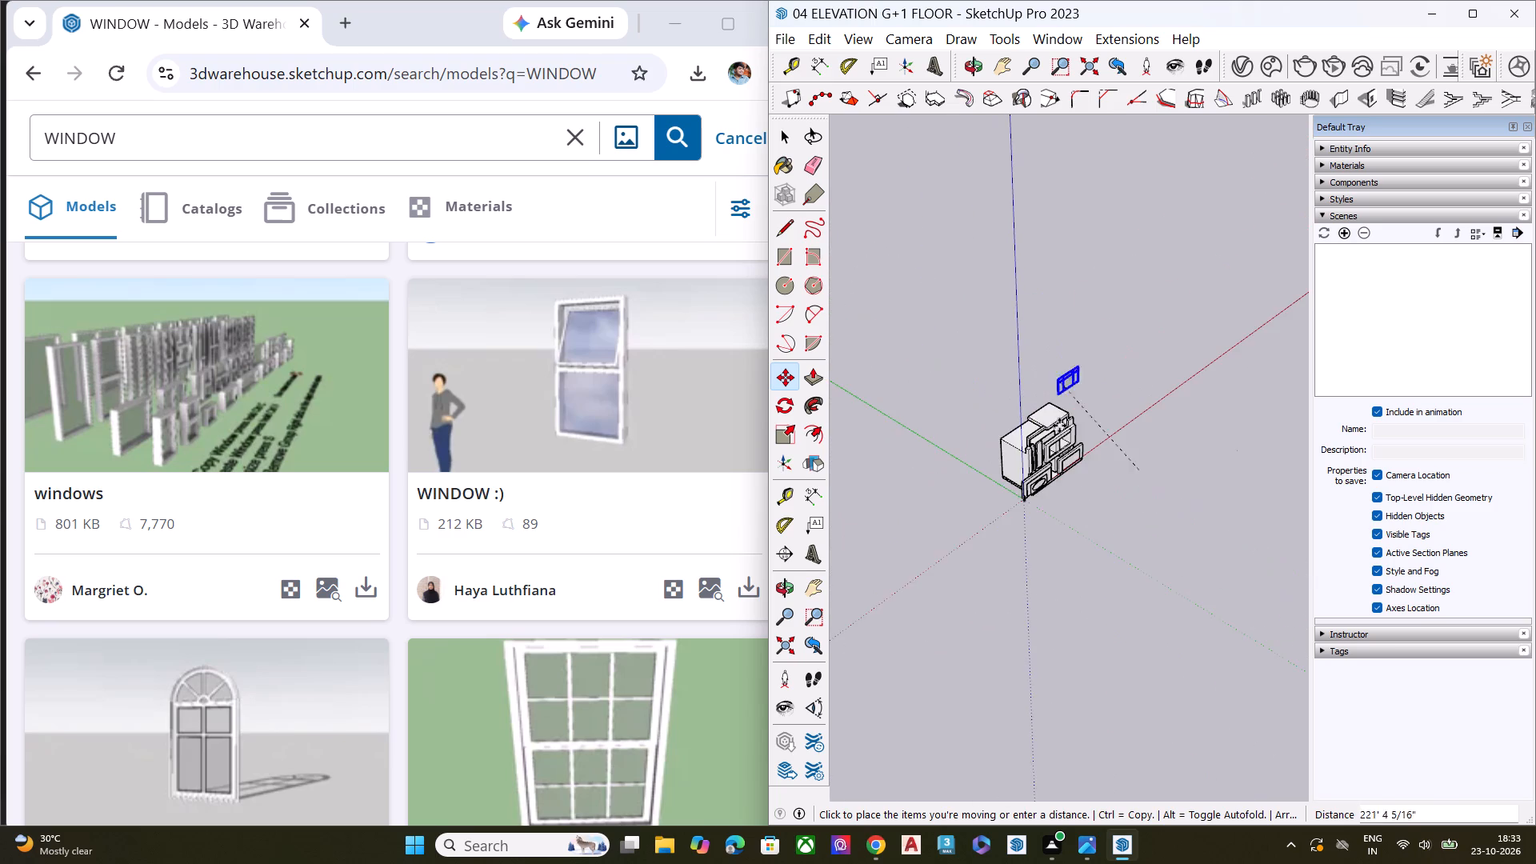
pyautogui.scroll(3, 1059, 426)
pyautogui.scroll(-4, 1054, 442)
pyautogui.scroll(4, 1054, 443)
pyautogui.scroll(-2, 1053, 450)
pyautogui.scroll(6, 1053, 454)
pyautogui.scroll(-1, 1043, 435)
pyautogui.scroll(11, 1043, 435)
pyautogui.scroll(-2, 1042, 435)
pyautogui.scroll(11, 1042, 435)
pyautogui.scroll(2, 1113, 386)
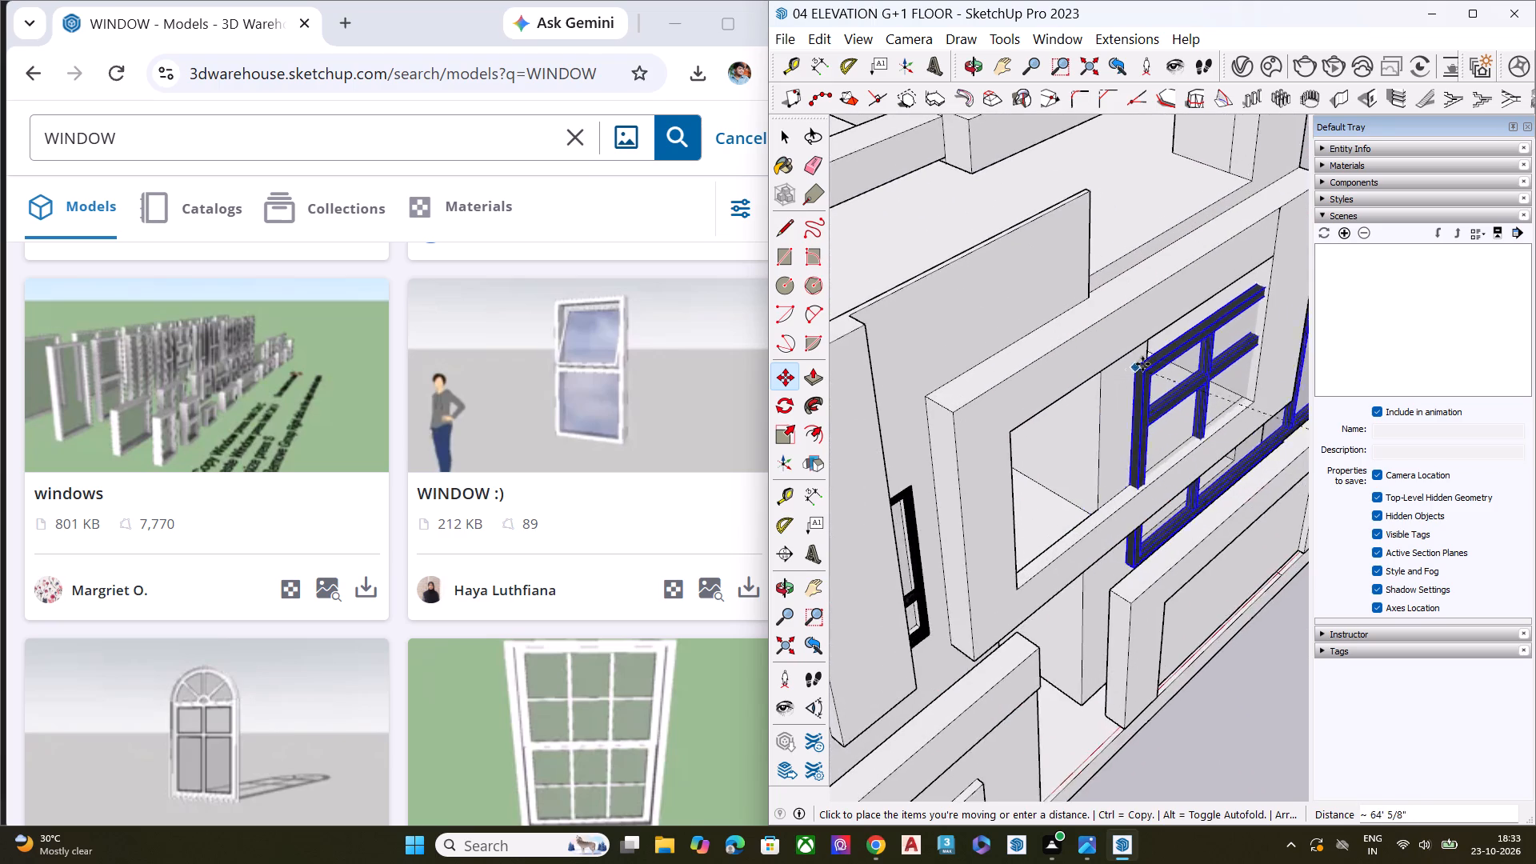
pyautogui.scroll(4, 1142, 364)
pyautogui.scroll(-1, 1114, 320)
pyautogui.scroll(1, 1106, 321)
pyautogui.moveTo(1177, 322); pyautogui.dragTo(953, 310, button='middle')
pyautogui.scroll(2, 1244, 410)
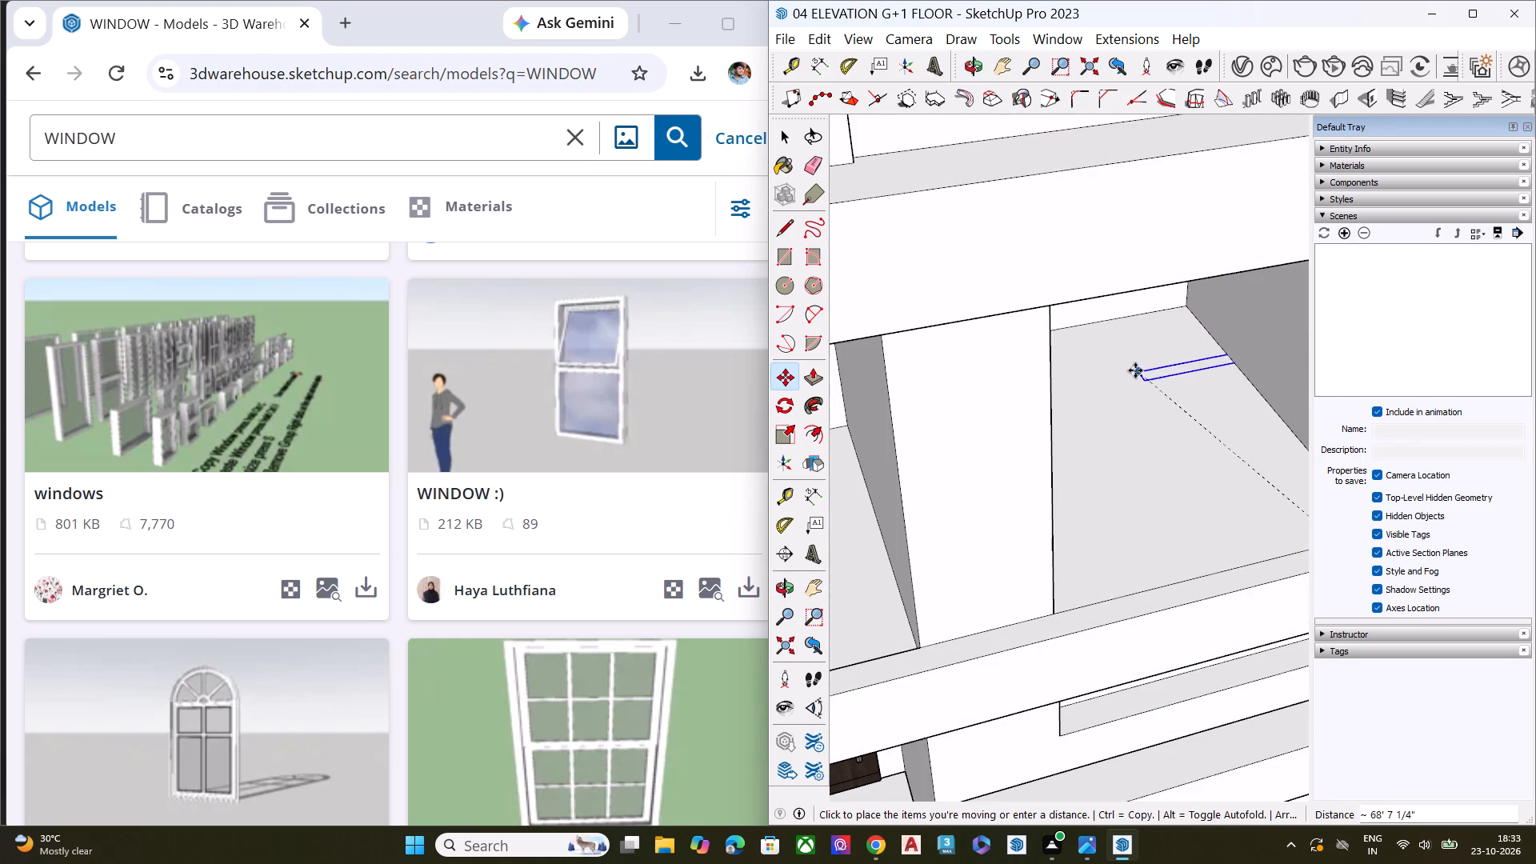
pyautogui.moveTo(1122, 346); pyautogui.dragTo(1210, 78, button='middle')
pyautogui.scroll(-10, 1057, 382)
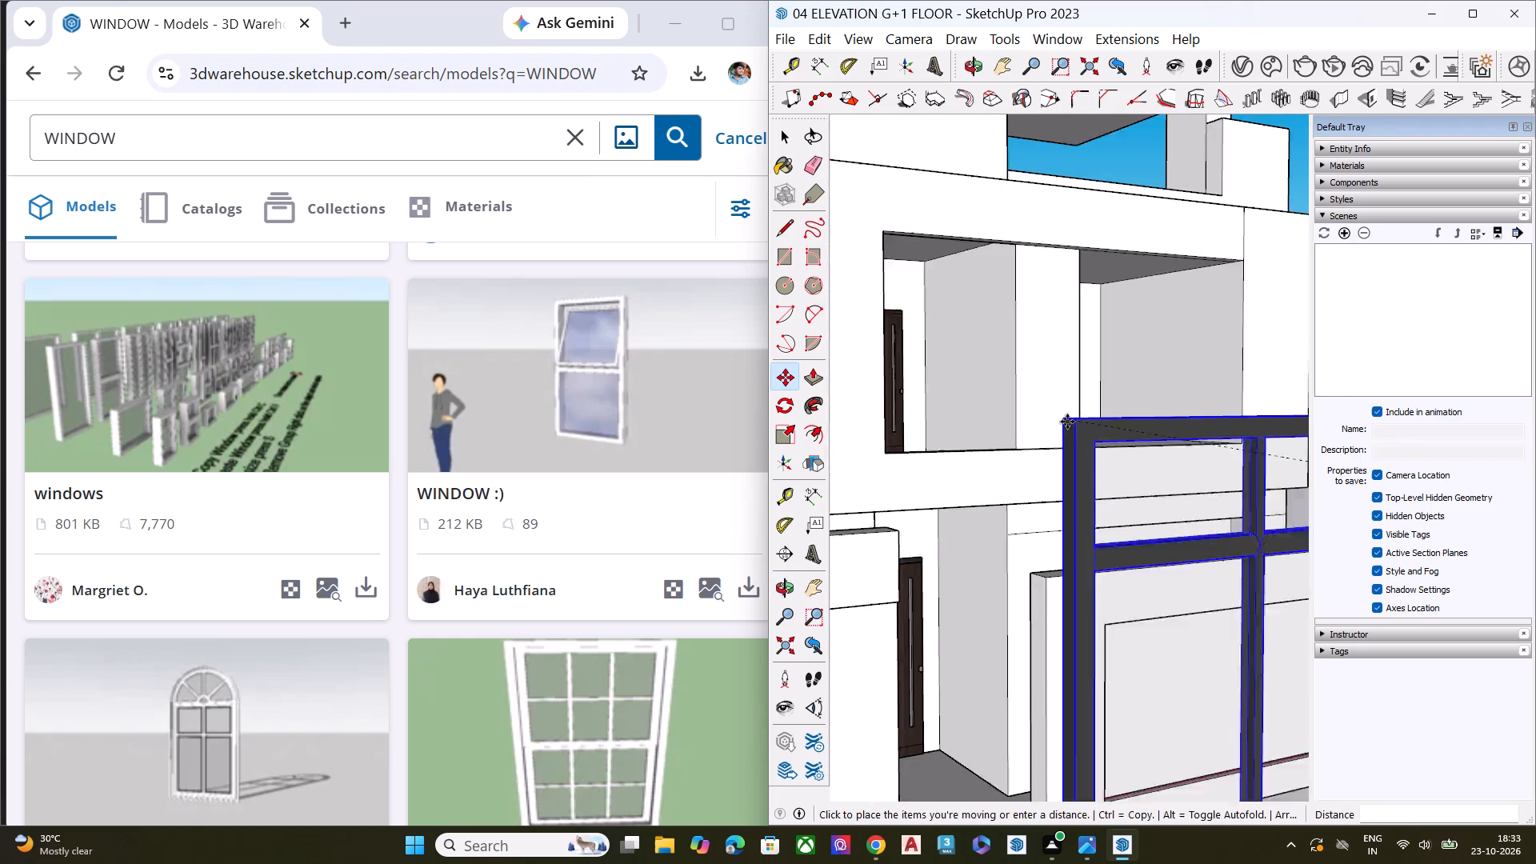
pyautogui.scroll(-2, 1067, 422)
pyautogui.moveTo(1086, 407); pyautogui.dragTo(1270, 316, button='middle')
pyautogui.scroll(2, 1091, 335)
pyautogui.scroll(-11, 920, 386)
pyautogui.scroll(4, 825, 440)
pyautogui.scroll(-1, 825, 440)
pyautogui.scroll(3, 825, 440)
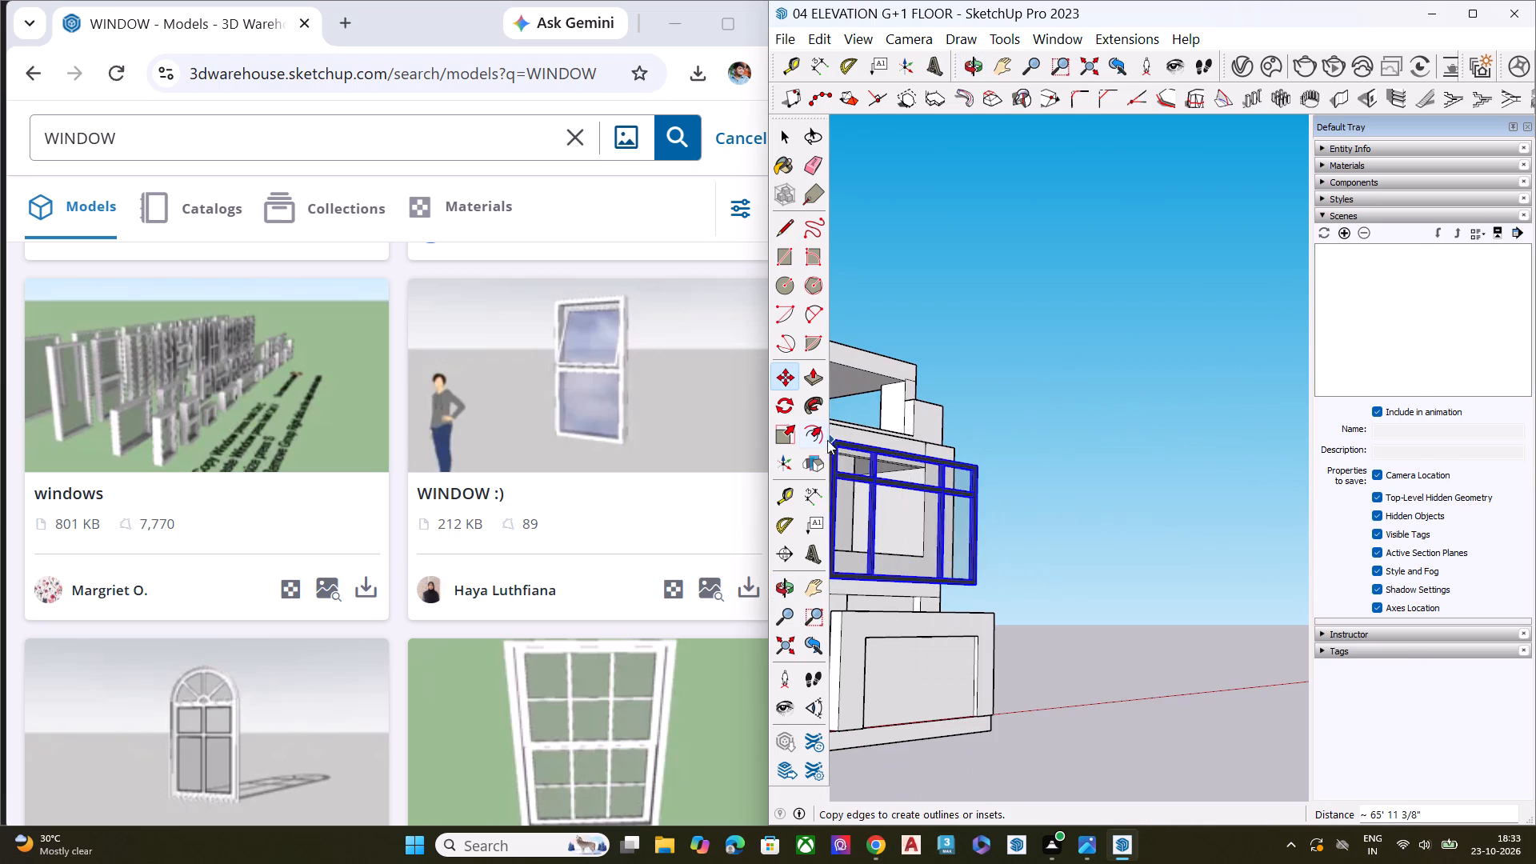
pyautogui.scroll(1, 827, 440)
pyautogui.moveTo(843, 439); pyautogui.dragTo(1044, 666, button='middle')
pyautogui.scroll(2, 998, 638)
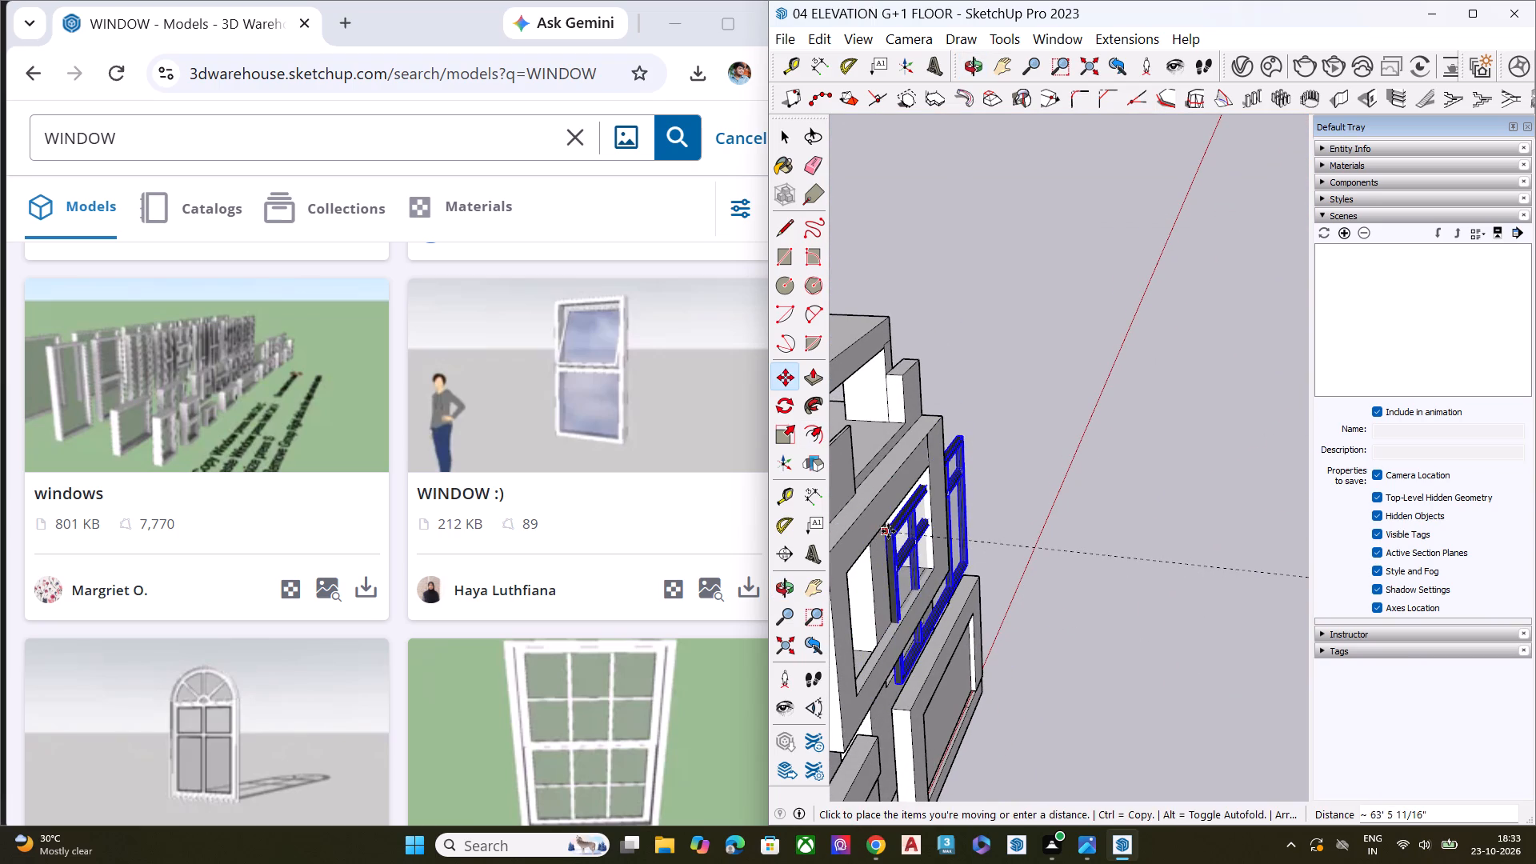
pyautogui.click(890, 524)
# Move the window by its upper corner onto the top front corner of the pillar beside the upper-floor opening.
pyautogui.scroll(1, 943, 535)
pyautogui.moveTo(942, 535); pyautogui.dragTo(605, 314, button='middle')
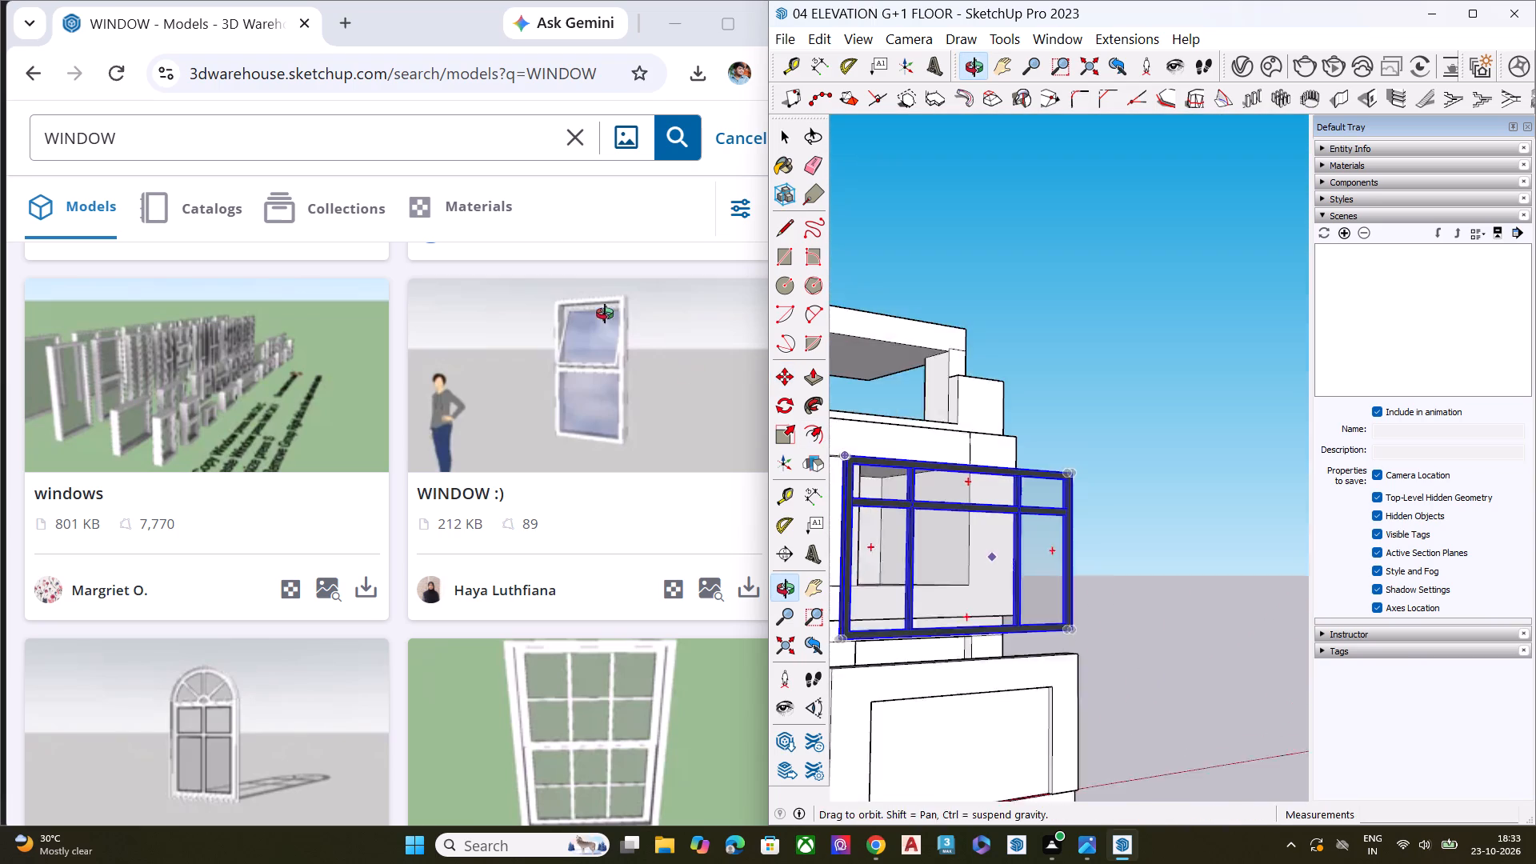
pyautogui.moveTo(605, 314); pyautogui.dragTo(608, 310, button='middle')
pyautogui.moveTo(1040, 462); pyautogui.dragTo(654, 557, button='middle')
pyautogui.scroll(4, 943, 510)
pyautogui.scroll(-1, 863, 485)
pyautogui.scroll(5, 863, 485)
pyautogui.moveTo(918, 456); pyautogui.dragTo(866, 519, button='middle')
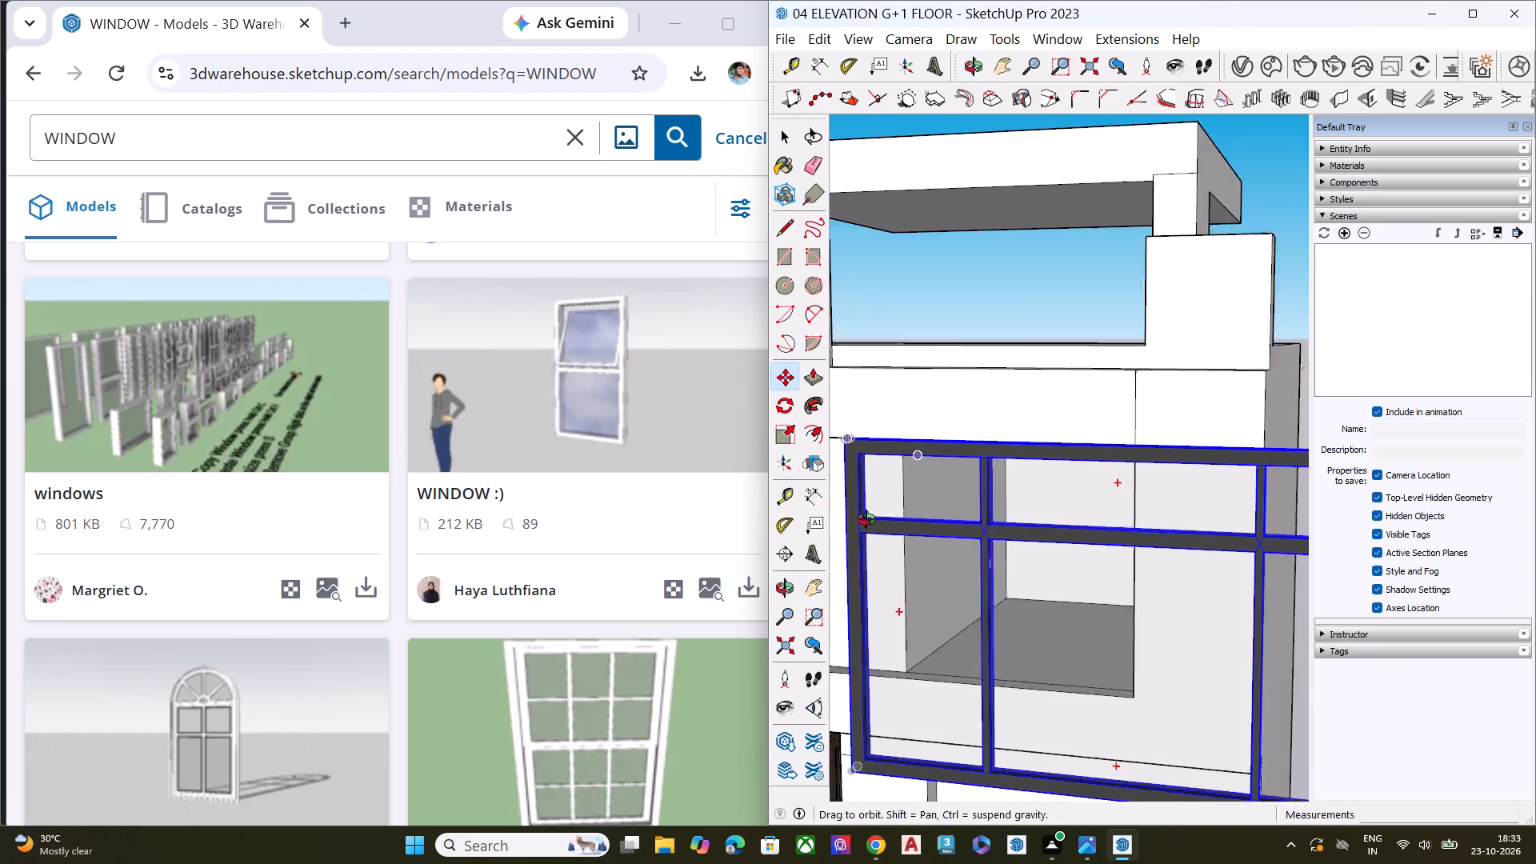
pyautogui.moveTo(866, 519); pyautogui.dragTo(743, 618, button='middle')
pyautogui.scroll(3, 813, 531)
pyautogui.scroll(-1, 827, 466)
pyautogui.scroll(5, 827, 464)
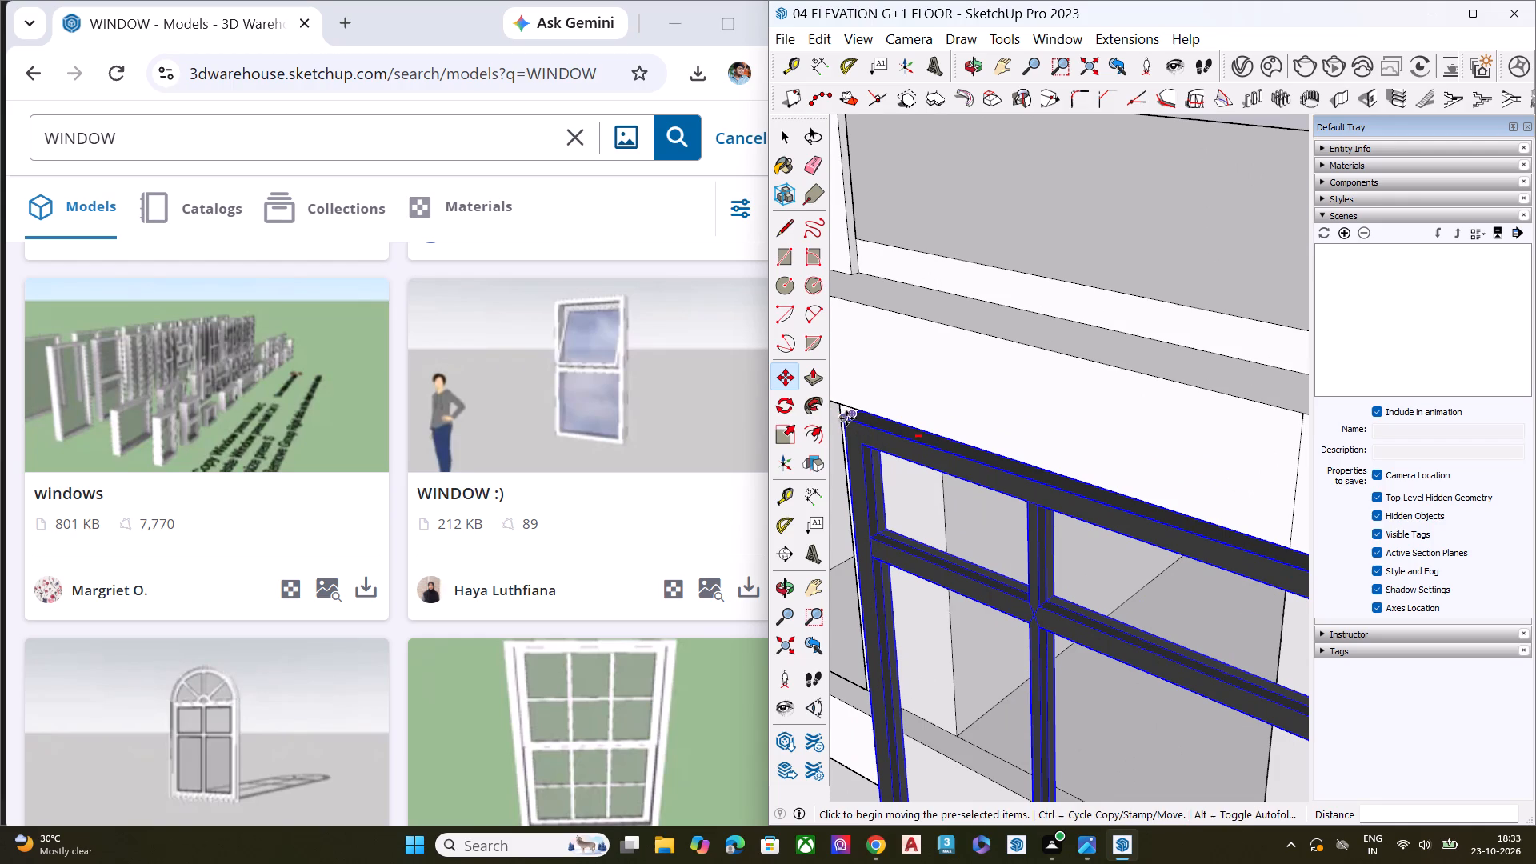
pyautogui.click(843, 418)
pyautogui.scroll(1, 978, 483)
pyautogui.moveTo(978, 483); pyautogui.dragTo(1064, 282, button='middle')
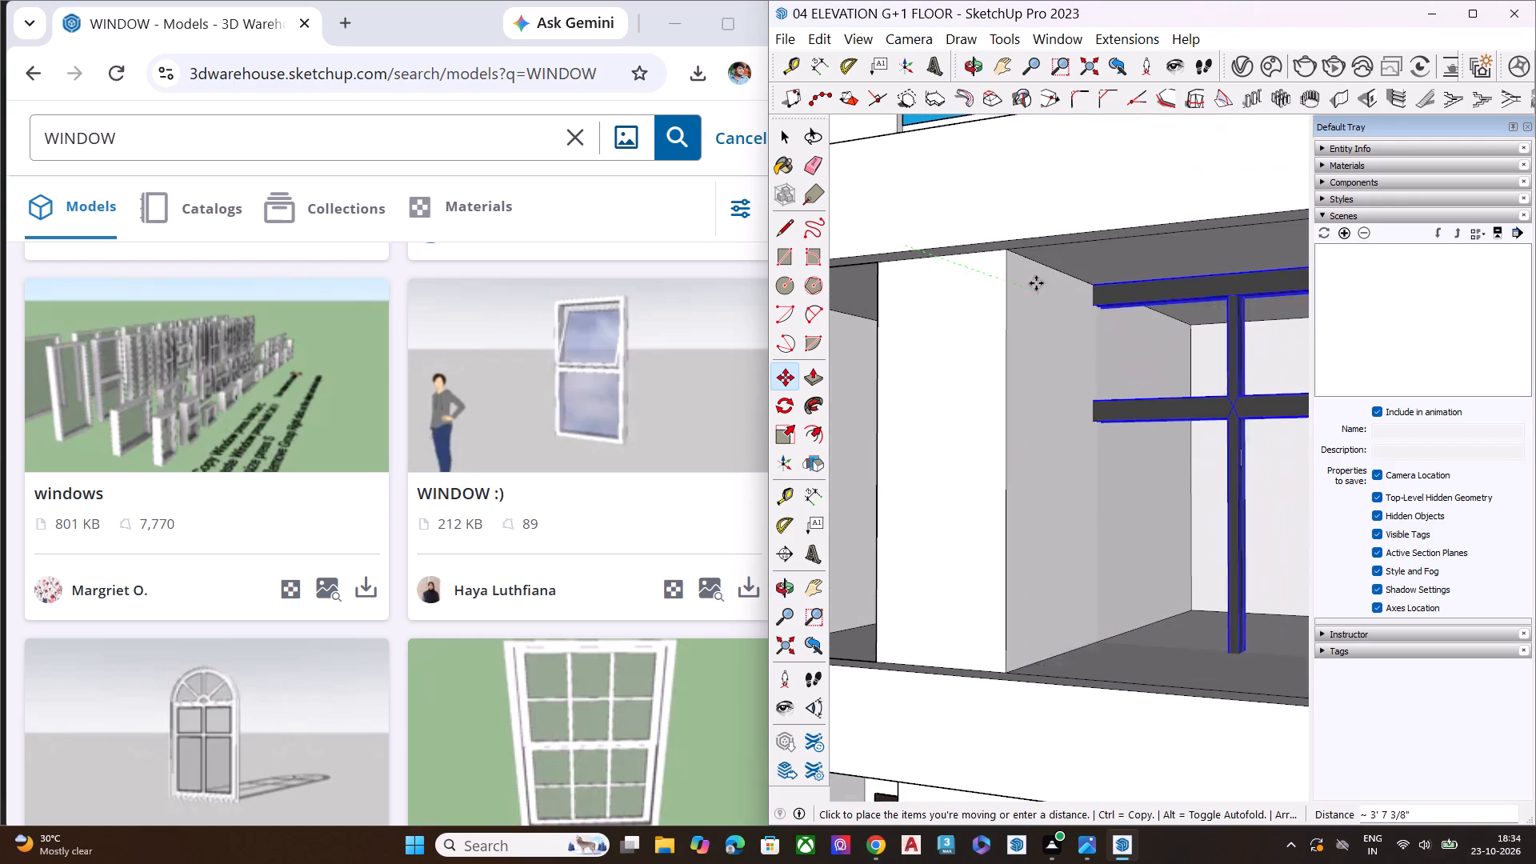
pyautogui.click(1010, 250)
pyautogui.moveTo(997, 298); pyautogui.dragTo(1222, 310, button='middle')
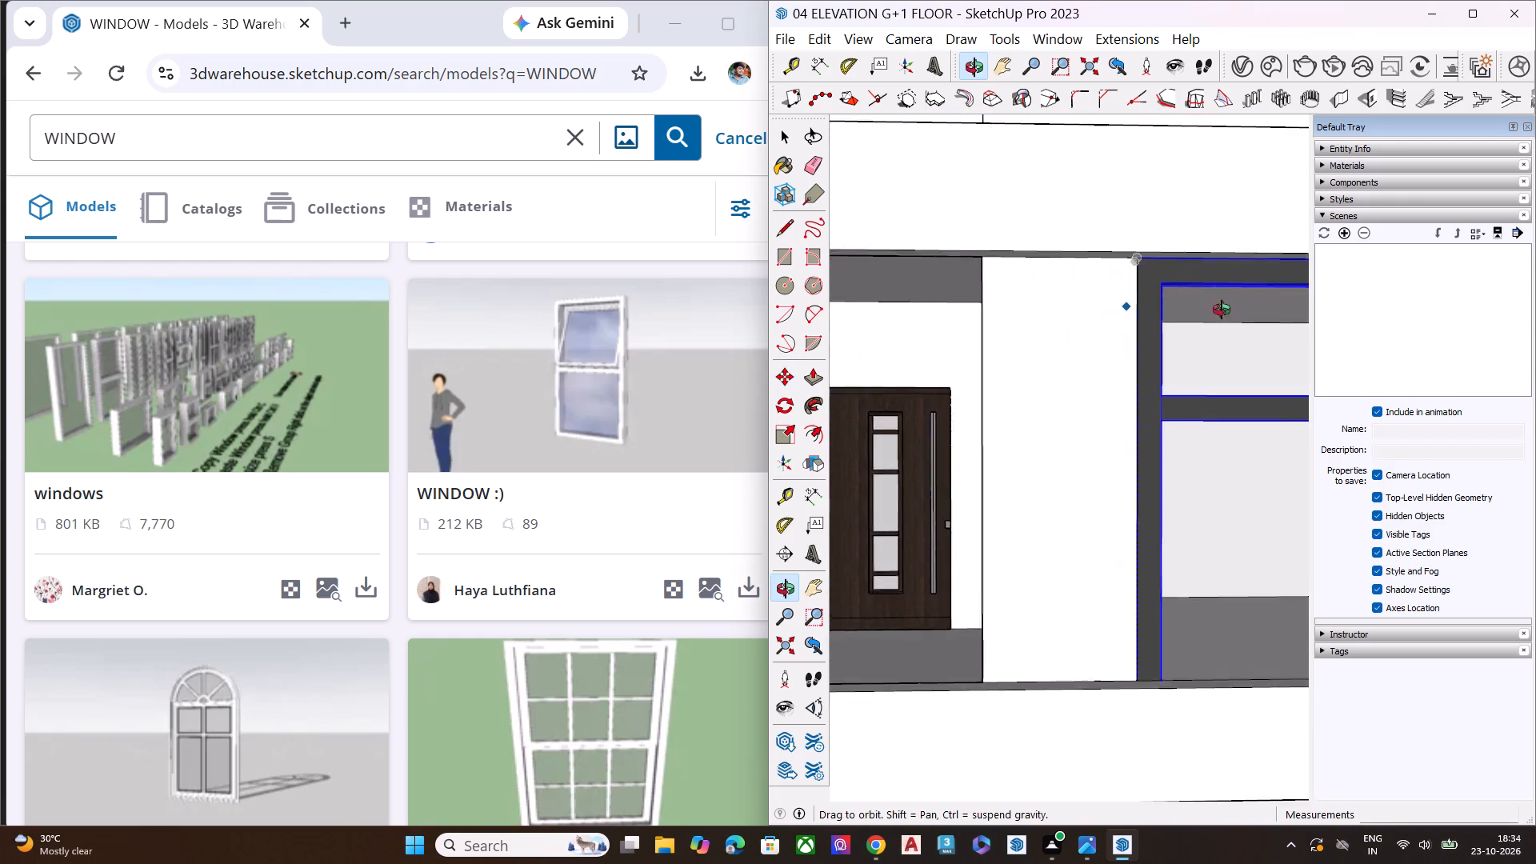
# Scale the three-panel window's width by about 0.44 from its outer side to fit the upper-floor opening.
pyautogui.moveTo(1222, 310); pyautogui.dragTo(1246, 302, button='middle')
pyautogui.moveTo(1118, 280); pyautogui.dragTo(1387, 305, button='middle')
pyautogui.scroll(-6, 917, 361)
pyautogui.scroll(-9, 1010, 377)
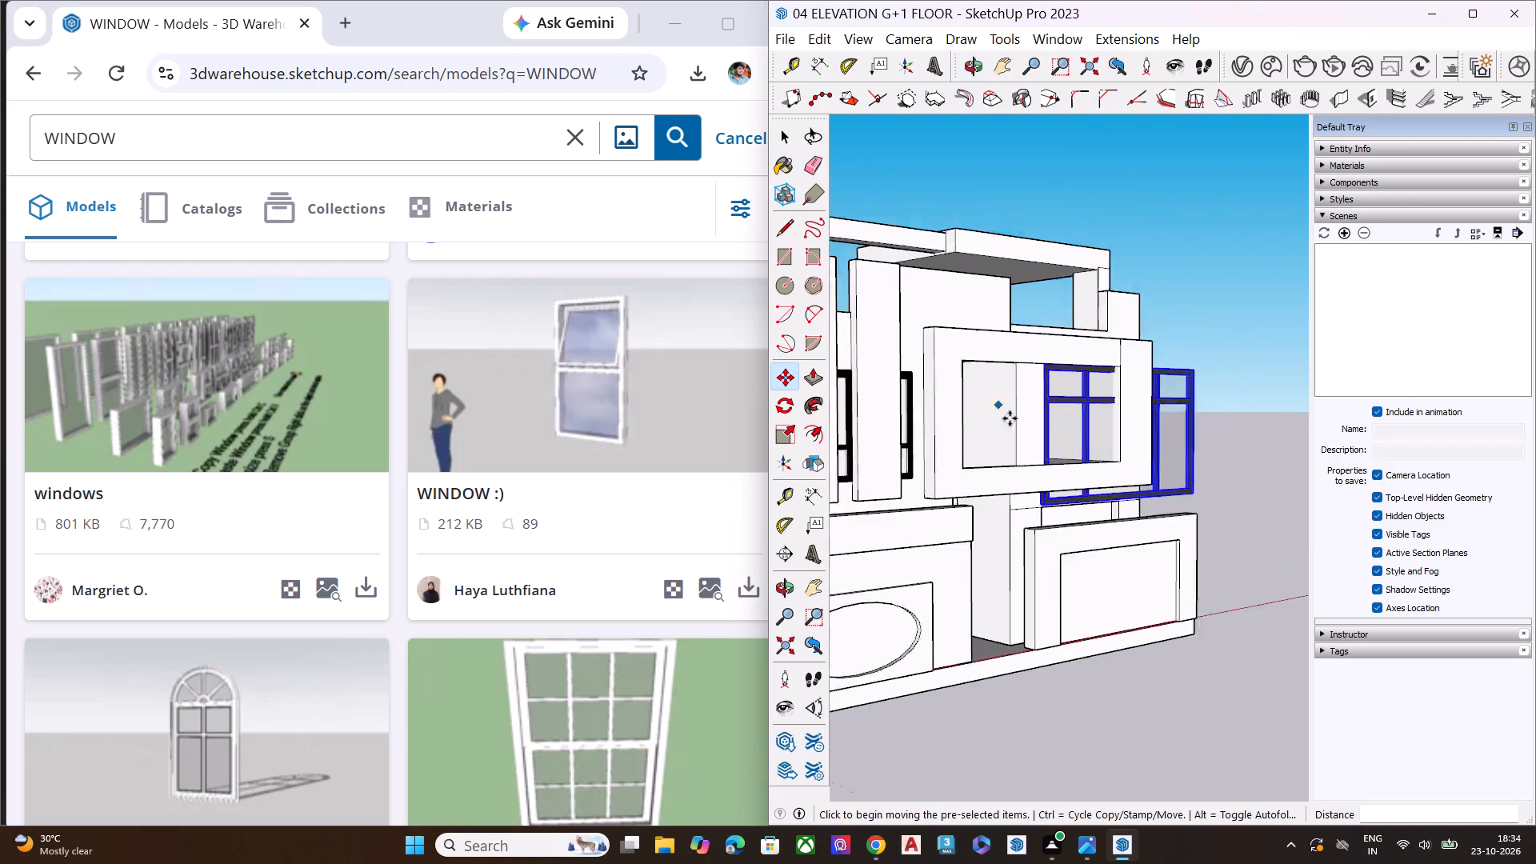
pyautogui.scroll(-1, 1010, 418)
pyautogui.moveTo(1092, 429); pyautogui.dragTo(922, 508, button='middle')
pyautogui.scroll(3, 922, 508)
pyautogui.scroll(-1, 1126, 498)
pyautogui.scroll(2, 1130, 498)
pyautogui.scroll(-1, 1144, 504)
pyautogui.scroll(3, 1129, 505)
pyautogui.scroll(-2, 1020, 494)
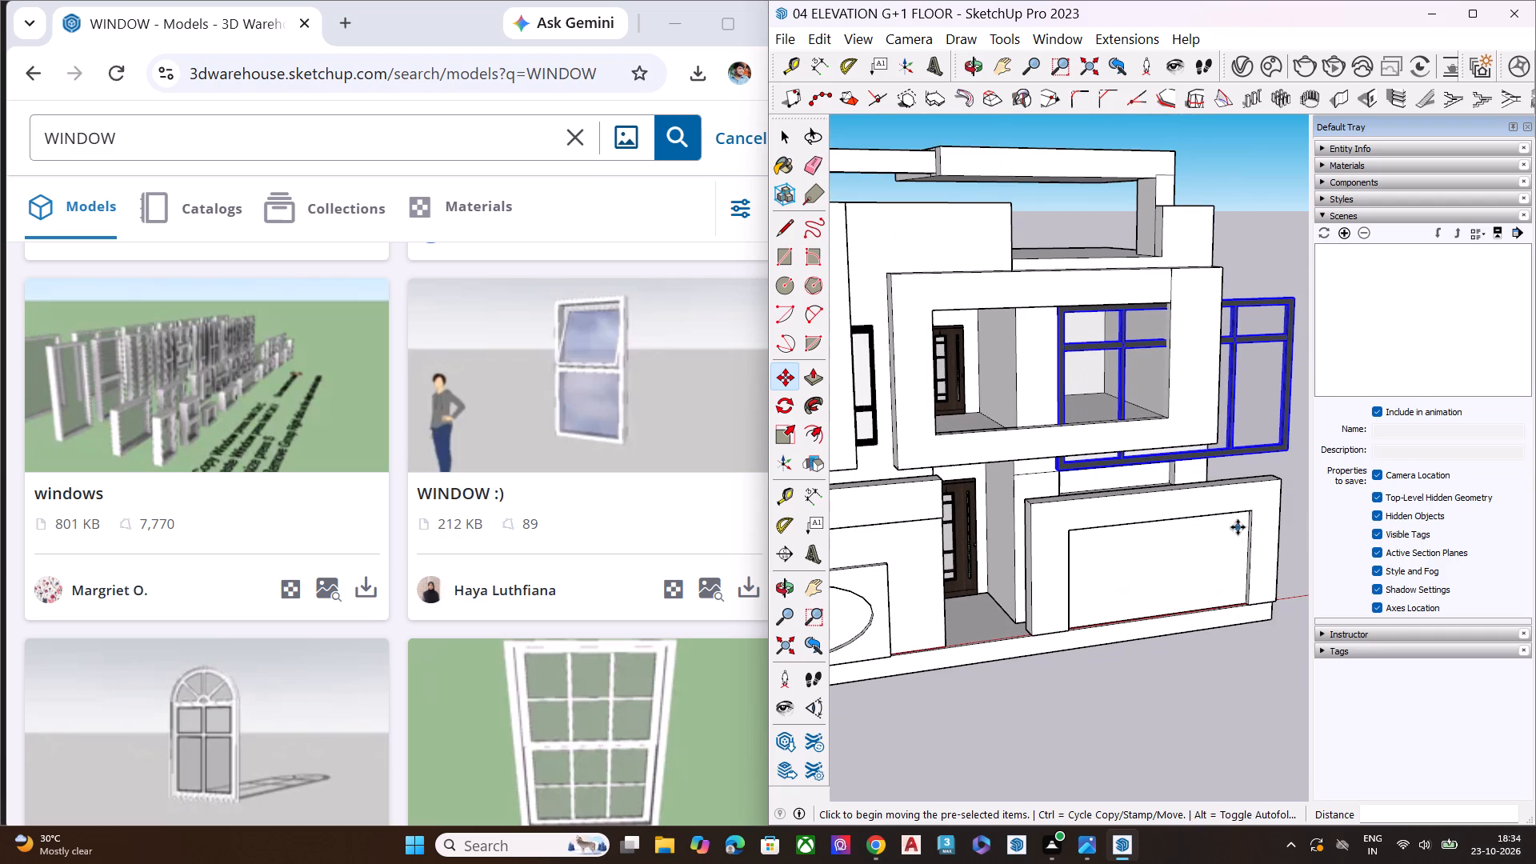
pyautogui.press('space')
pyautogui.write('S')
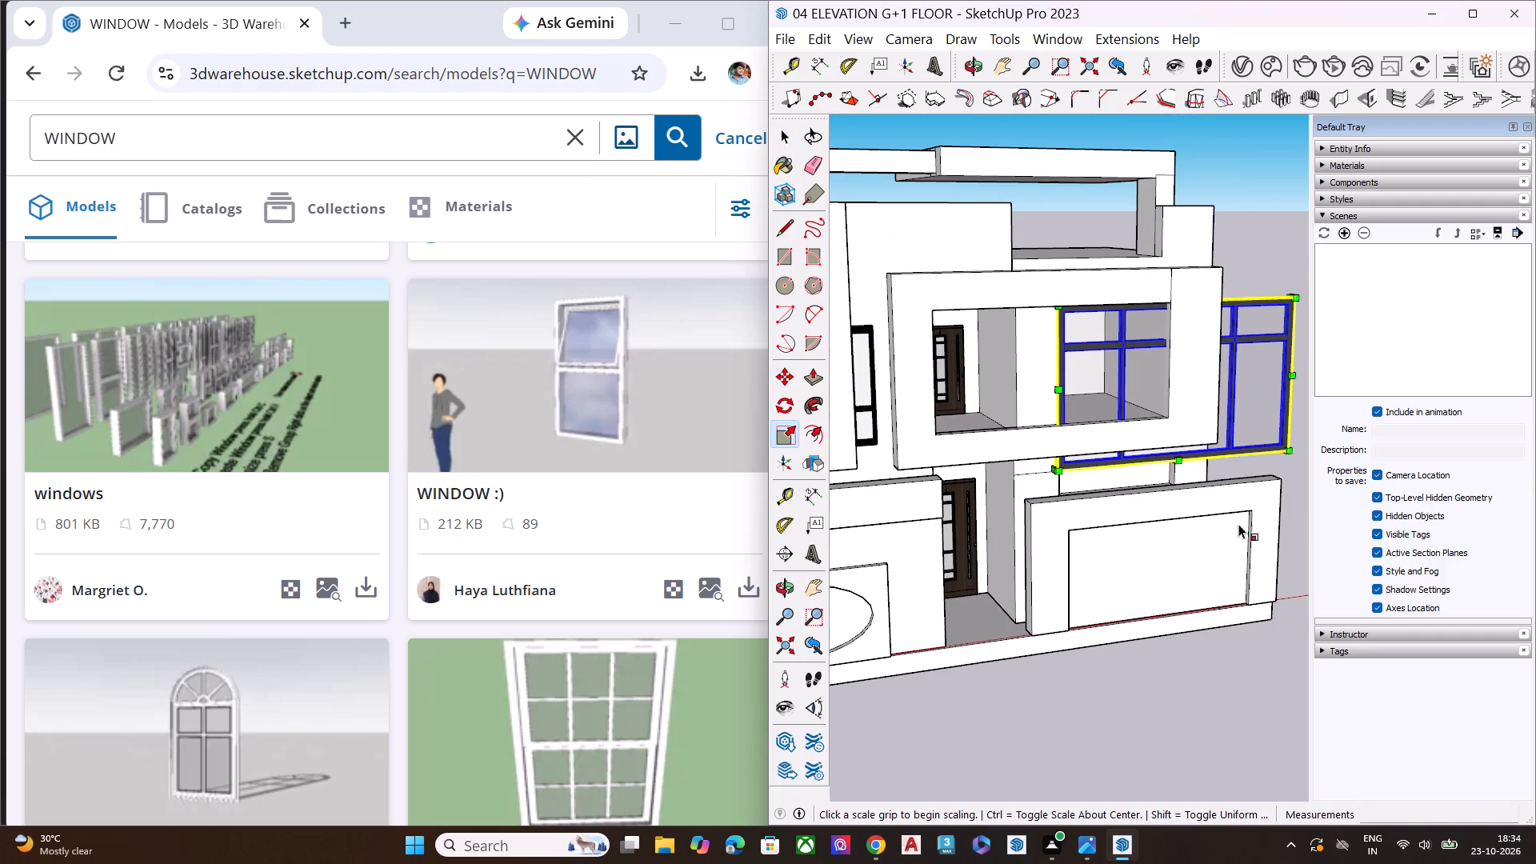
pyautogui.scroll(6, 1262, 412)
pyautogui.scroll(-11, 1032, 421)
pyautogui.scroll(1, 1208, 402)
pyautogui.moveTo(1162, 412); pyautogui.dragTo(1057, 466, button='middle')
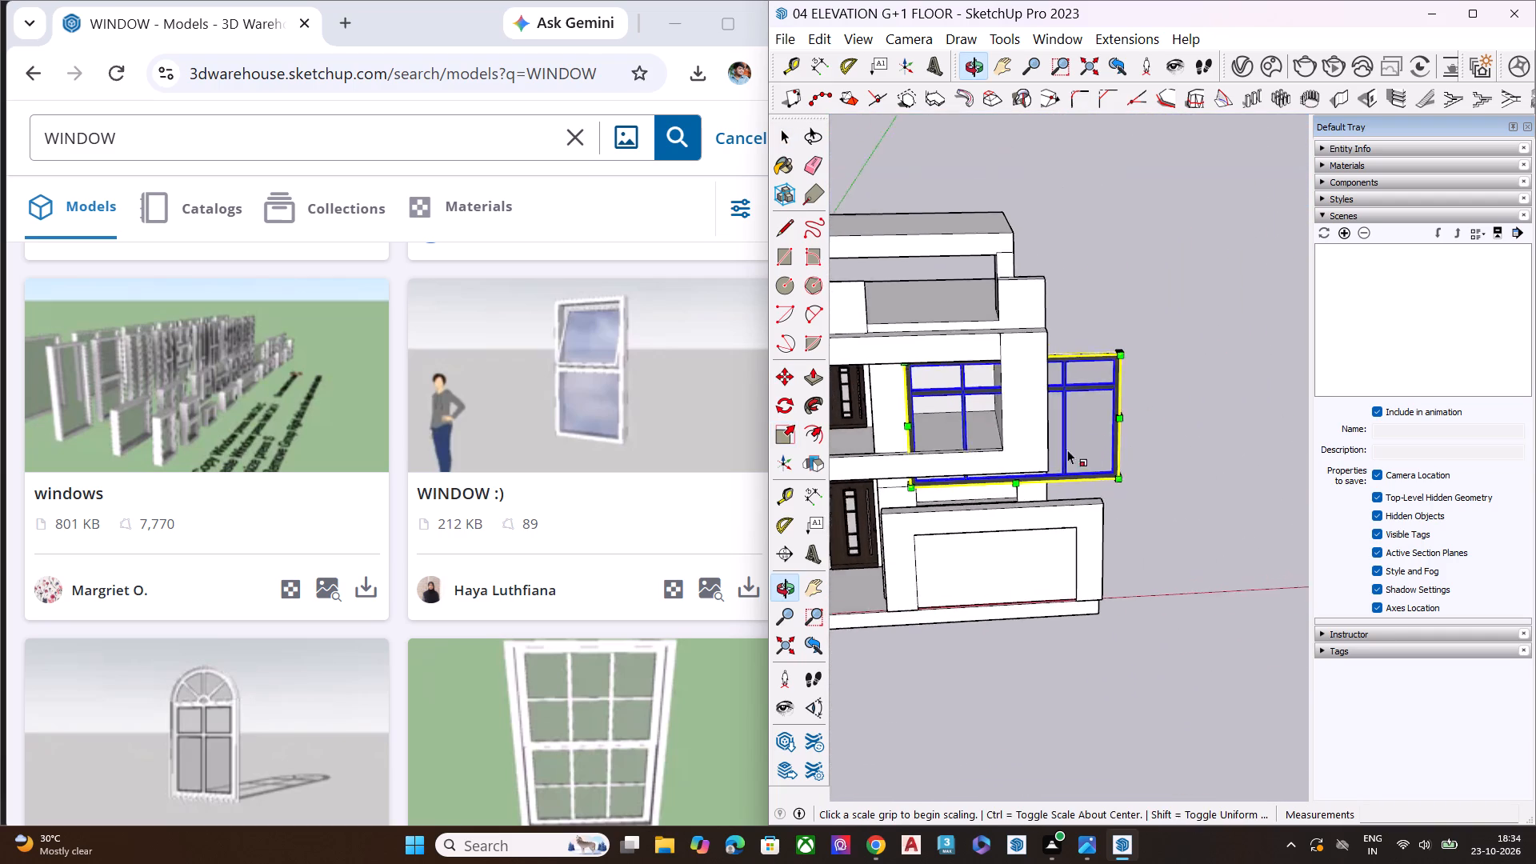
pyautogui.scroll(8, 1082, 432)
pyautogui.click(1120, 426)
pyautogui.moveTo(869, 394); pyautogui.dragTo(1003, 339, button='middle')
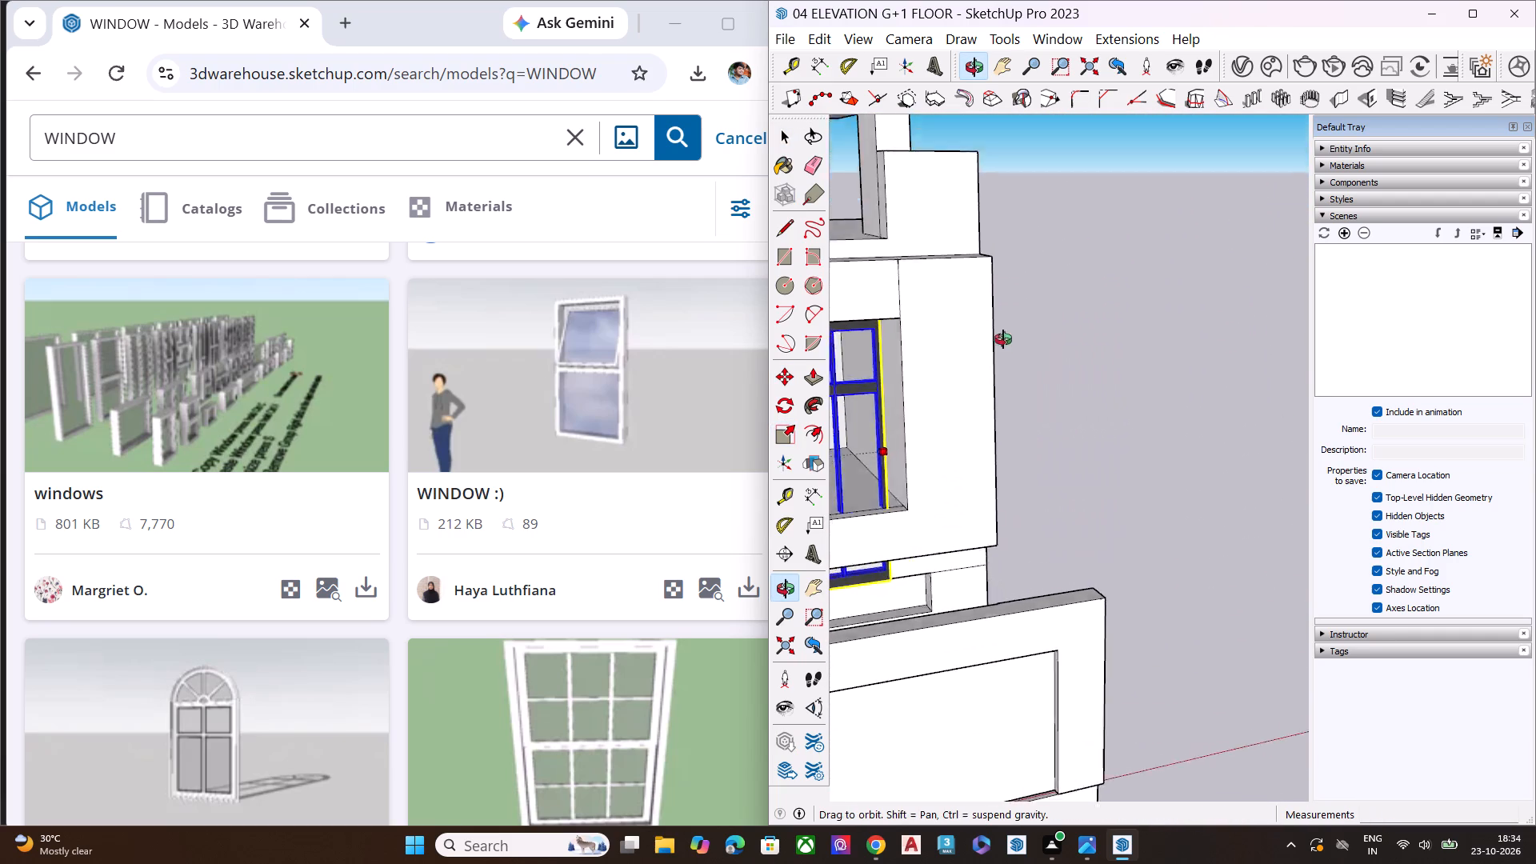
pyautogui.moveTo(1003, 339); pyautogui.dragTo(1099, 277, button='middle')
pyautogui.scroll(1, 1093, 281)
pyautogui.click(910, 298)
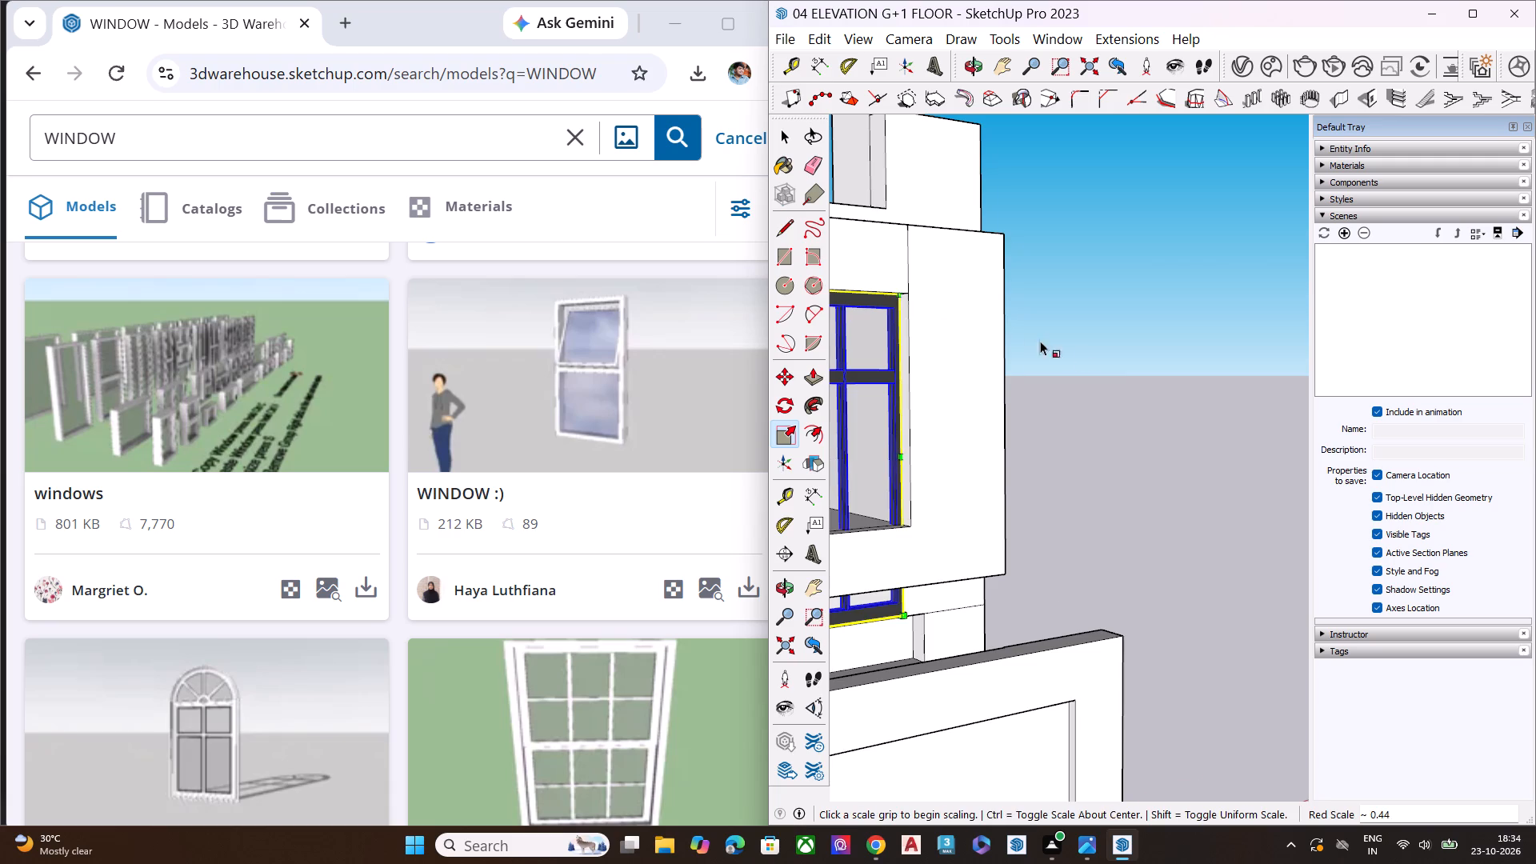
# Scale the three-panel window's height by about 0.71 from its bottom edge to fit the upper-floor opening, and clear the selection.
pyautogui.scroll(-4, 1064, 351)
pyautogui.scroll(1, 1142, 390)
pyautogui.scroll(-2, 1150, 399)
pyautogui.scroll(9, 942, 474)
pyautogui.click(961, 514)
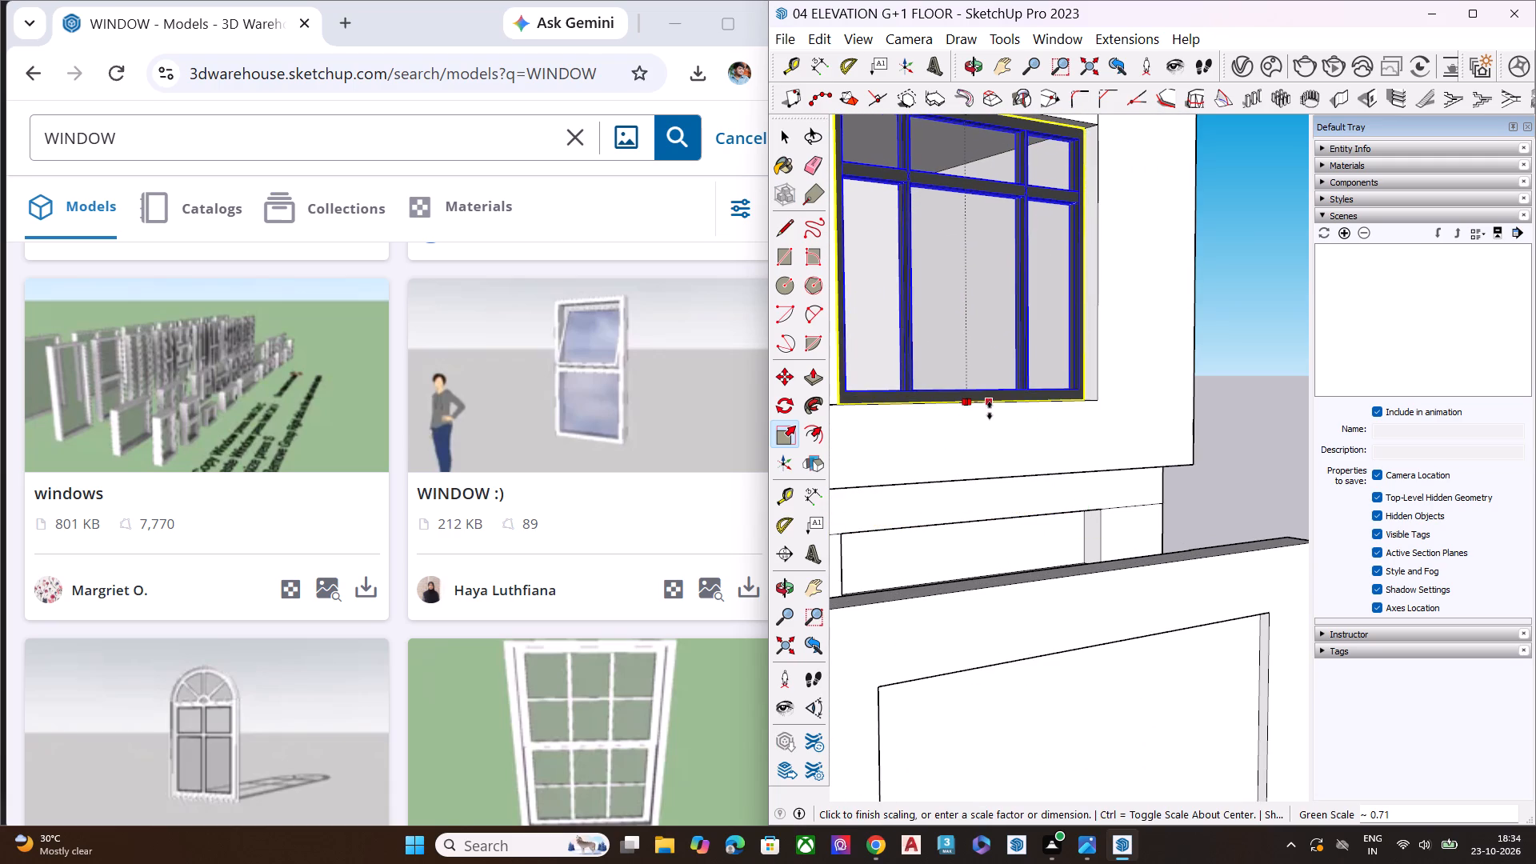
pyautogui.moveTo(990, 410); pyautogui.dragTo(989, 490, button='middle')
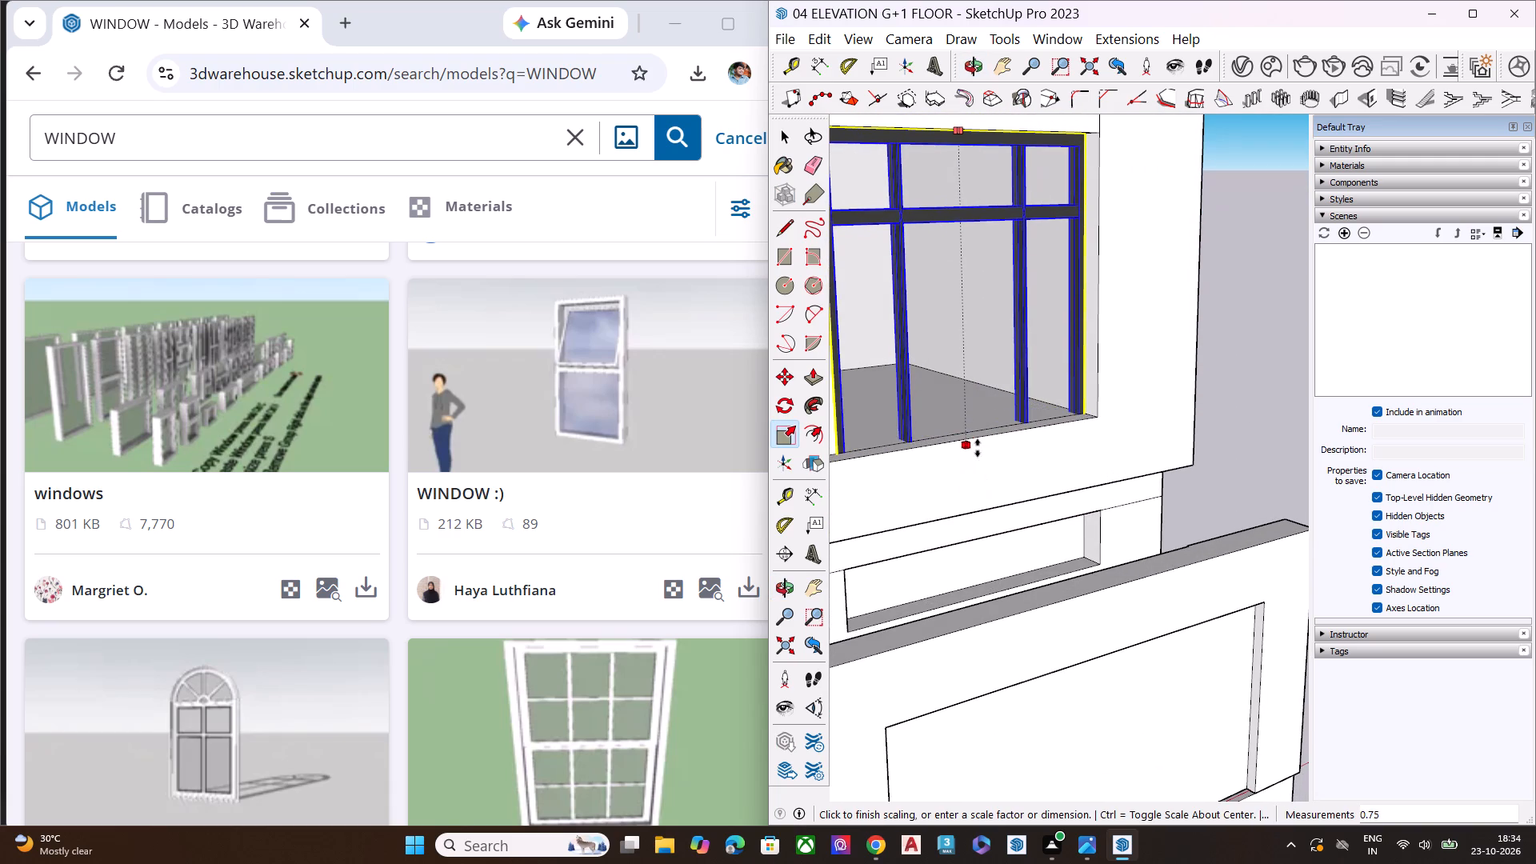
pyautogui.click(982, 435)
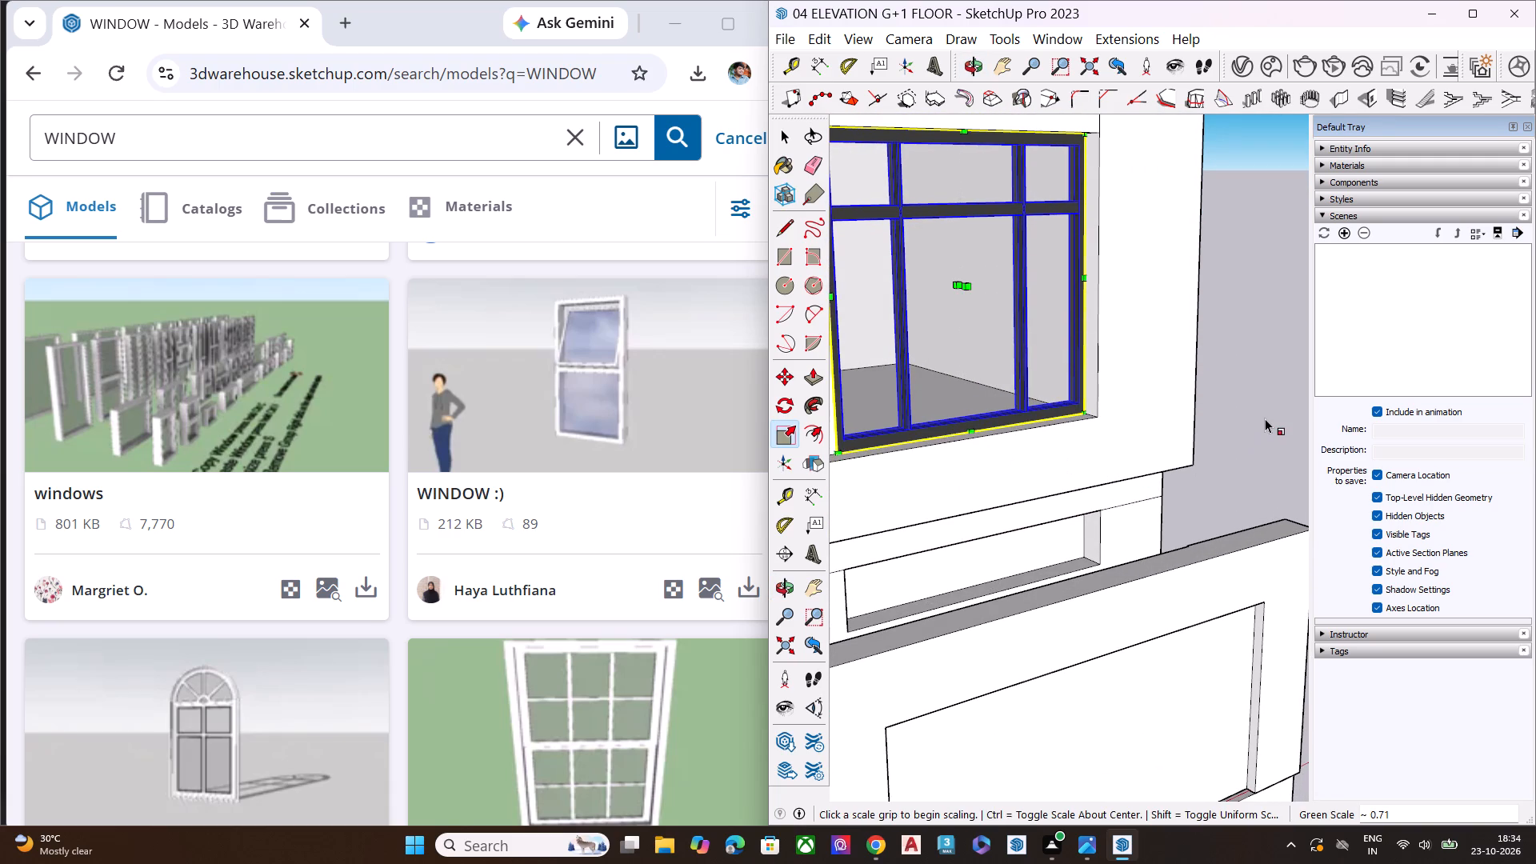
pyautogui.press('space')
pyautogui.click(1306, 367)
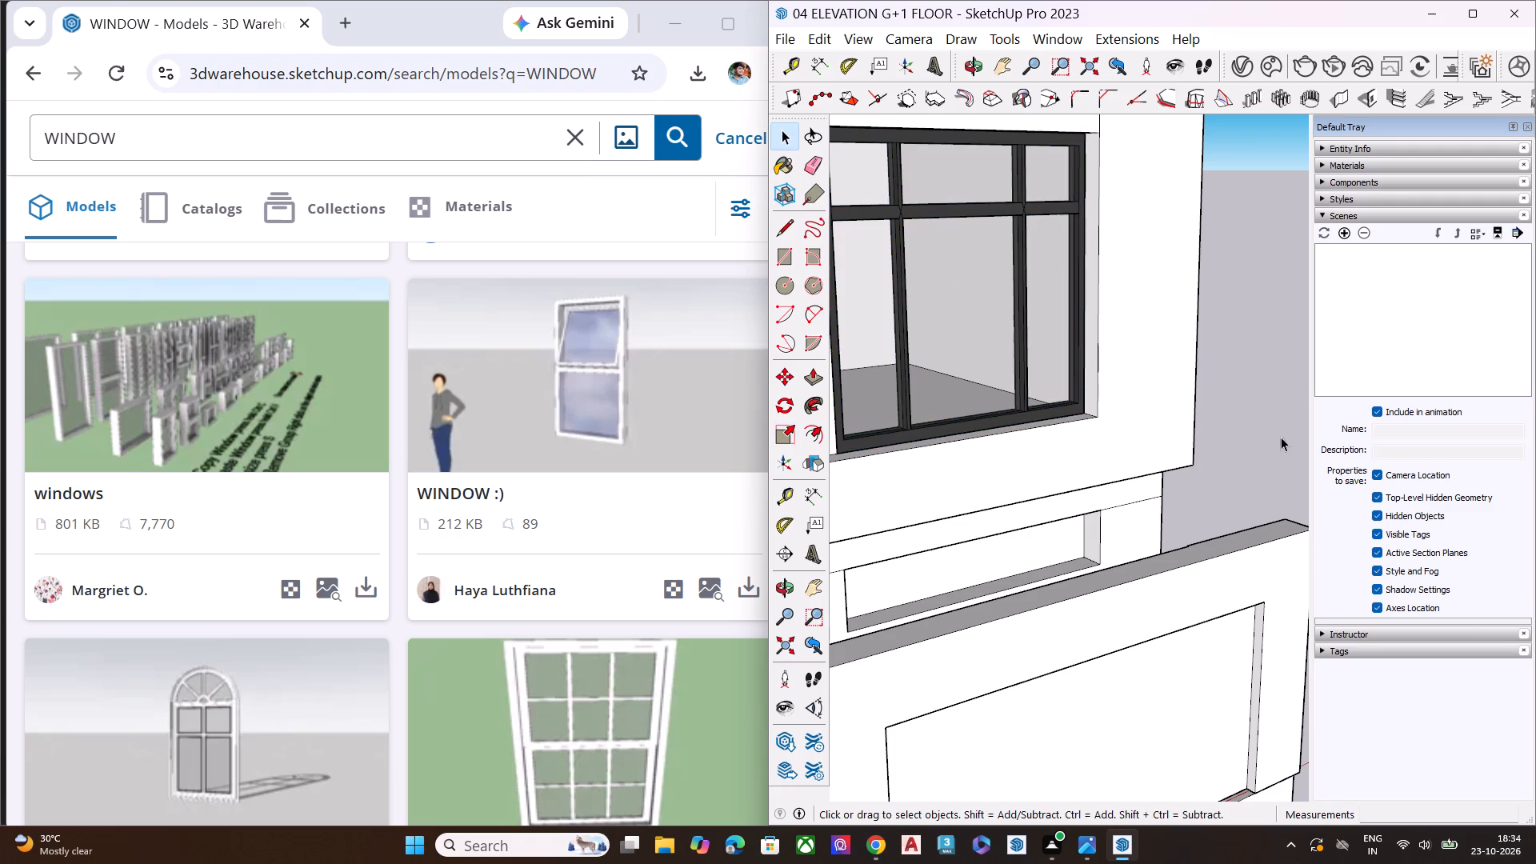
# Examine the fitted upper-floor window and the whole house elevation from the front, above and the side.
pyautogui.moveTo(1256, 471); pyautogui.dragTo(1074, 383, button='middle')
pyautogui.scroll(1, 1010, 323)
pyautogui.scroll(-3, 1146, 312)
pyautogui.scroll(1, 1174, 330)
pyautogui.scroll(-4, 1177, 337)
pyautogui.moveTo(1171, 438); pyautogui.dragTo(1078, 431, button='middle')
pyautogui.scroll(-1, 1137, 434)
pyautogui.scroll(-2, 1132, 364)
pyautogui.scroll(1, 1136, 379)
pyautogui.scroll(-2, 1139, 388)
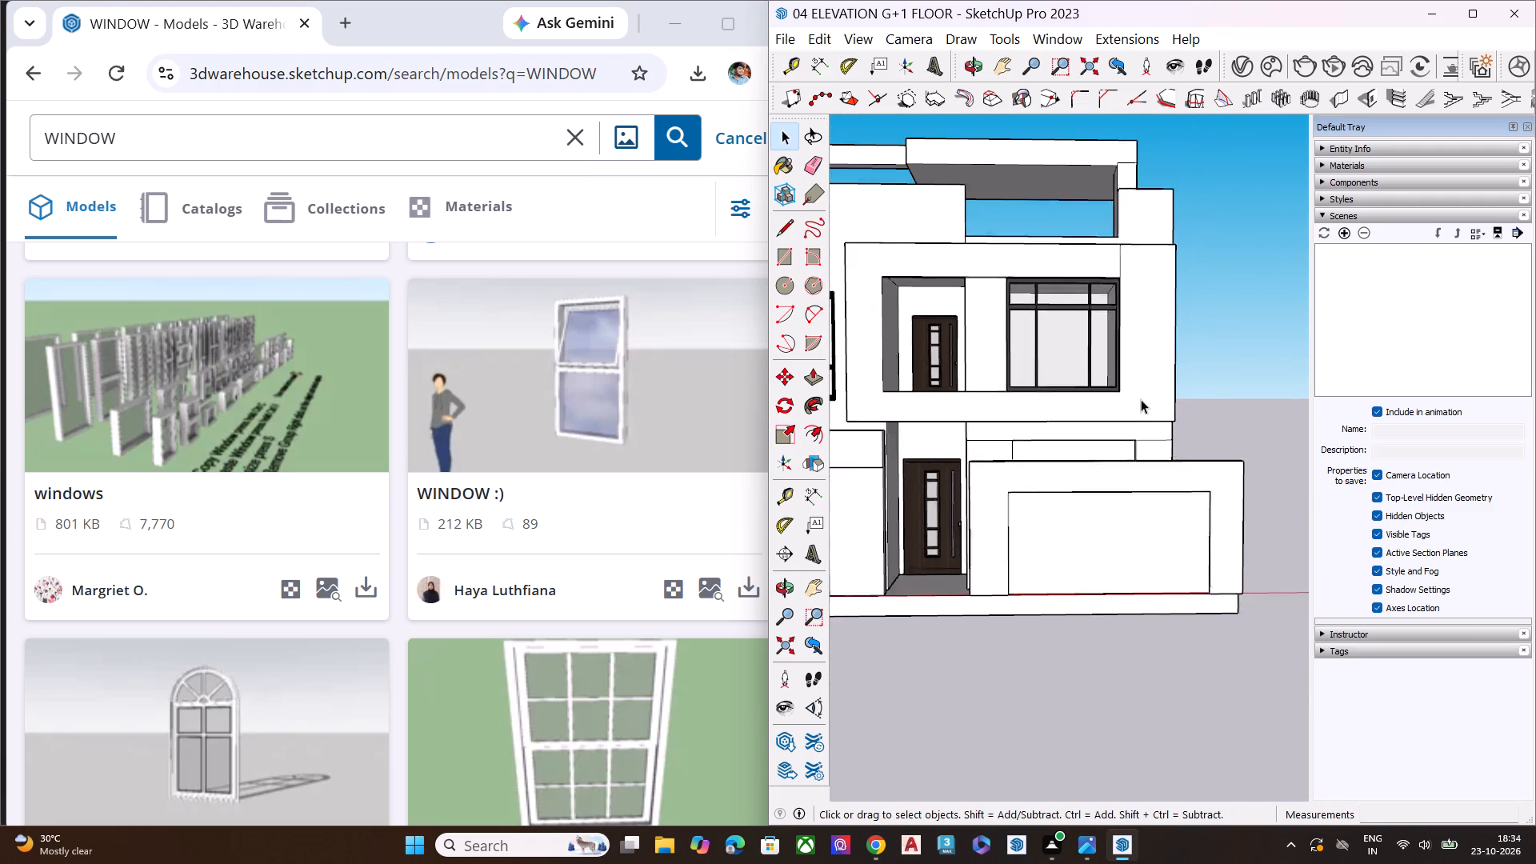
pyautogui.scroll(-6, 1141, 399)
pyautogui.moveTo(1055, 452); pyautogui.dragTo(1056, 661, button='middle')
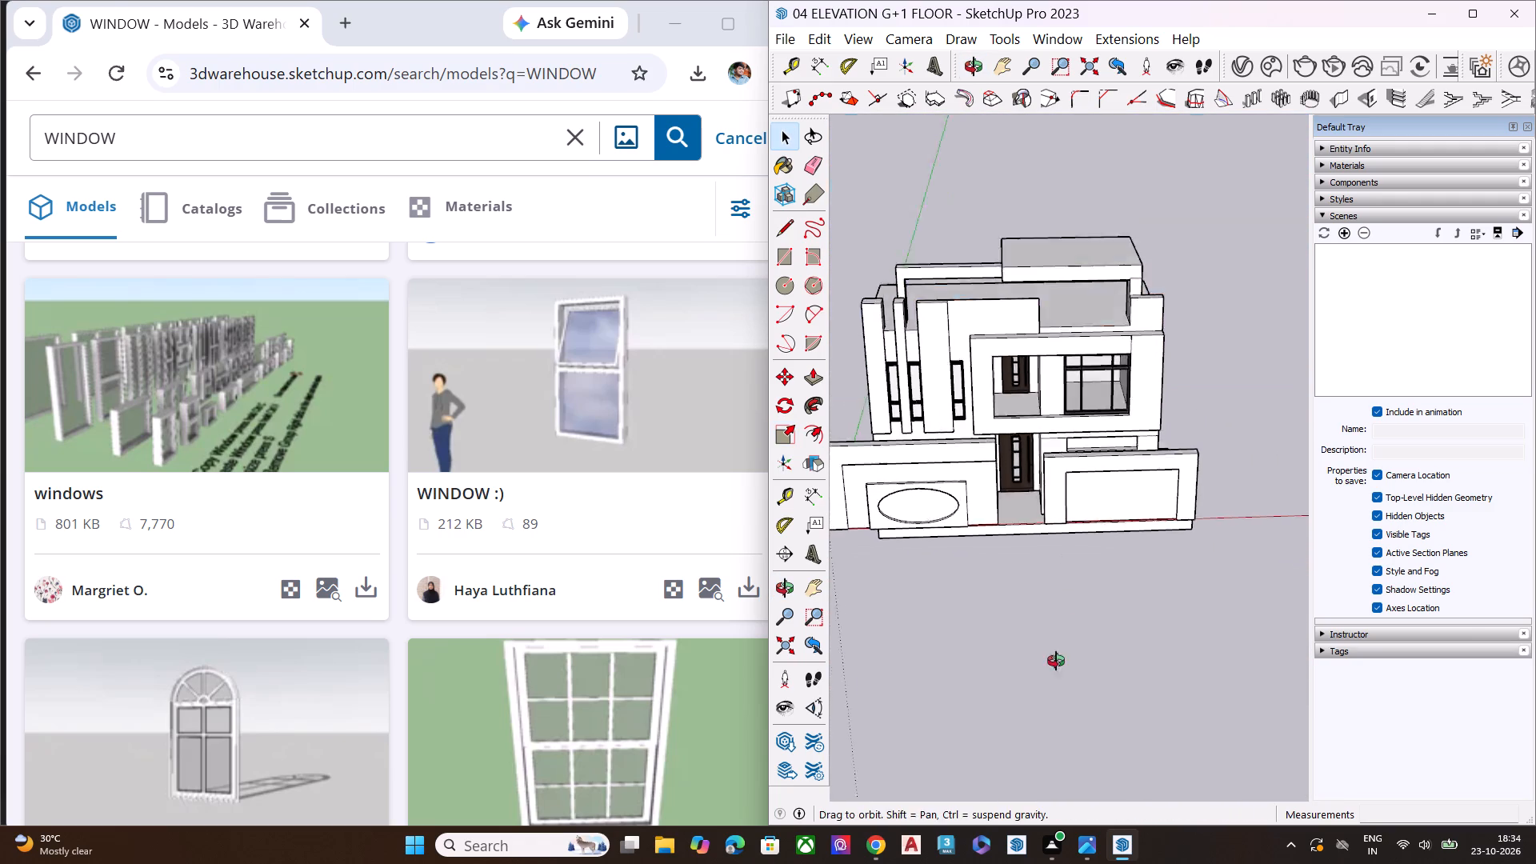
pyautogui.moveTo(1056, 661); pyautogui.dragTo(1050, 675, button='middle')
pyautogui.scroll(8, 822, 399)
pyautogui.moveTo(964, 430); pyautogui.dragTo(1061, 229, button='middle')
pyautogui.scroll(1, 989, 270)
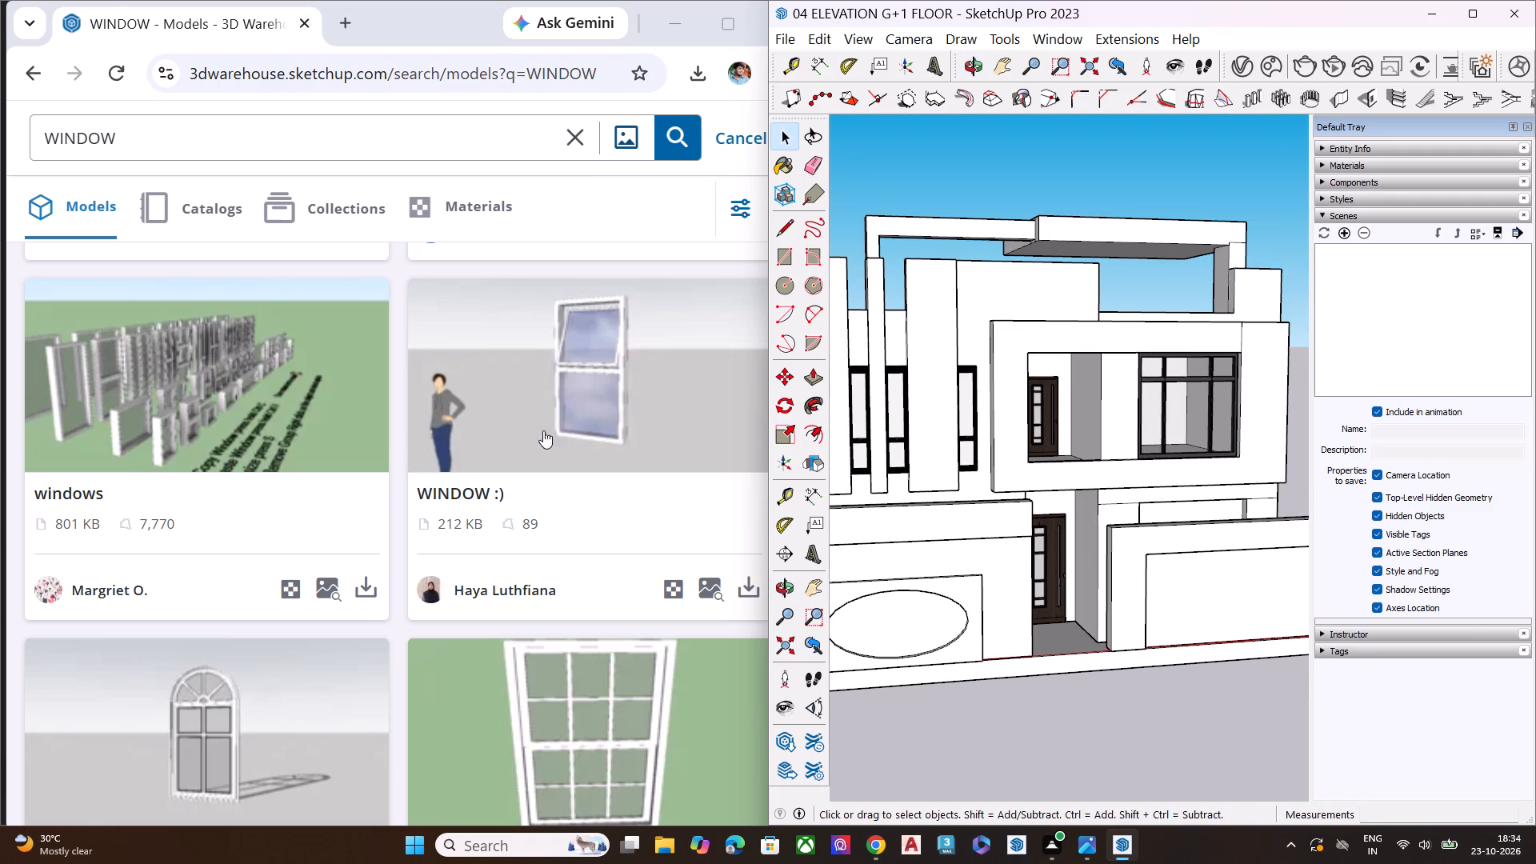
# Search 3D Warehouse for METAL RAILLING in place of the window search.
pyautogui.scroll(-2, 384, 430)
pyautogui.scroll(7, 417, 409)
pyautogui.scroll(-1, 499, 318)
pyautogui.scroll(2, 501, 315)
pyautogui.scroll(-1, 538, 282)
pyautogui.scroll(1, 568, 266)
pyautogui.click(578, 142)
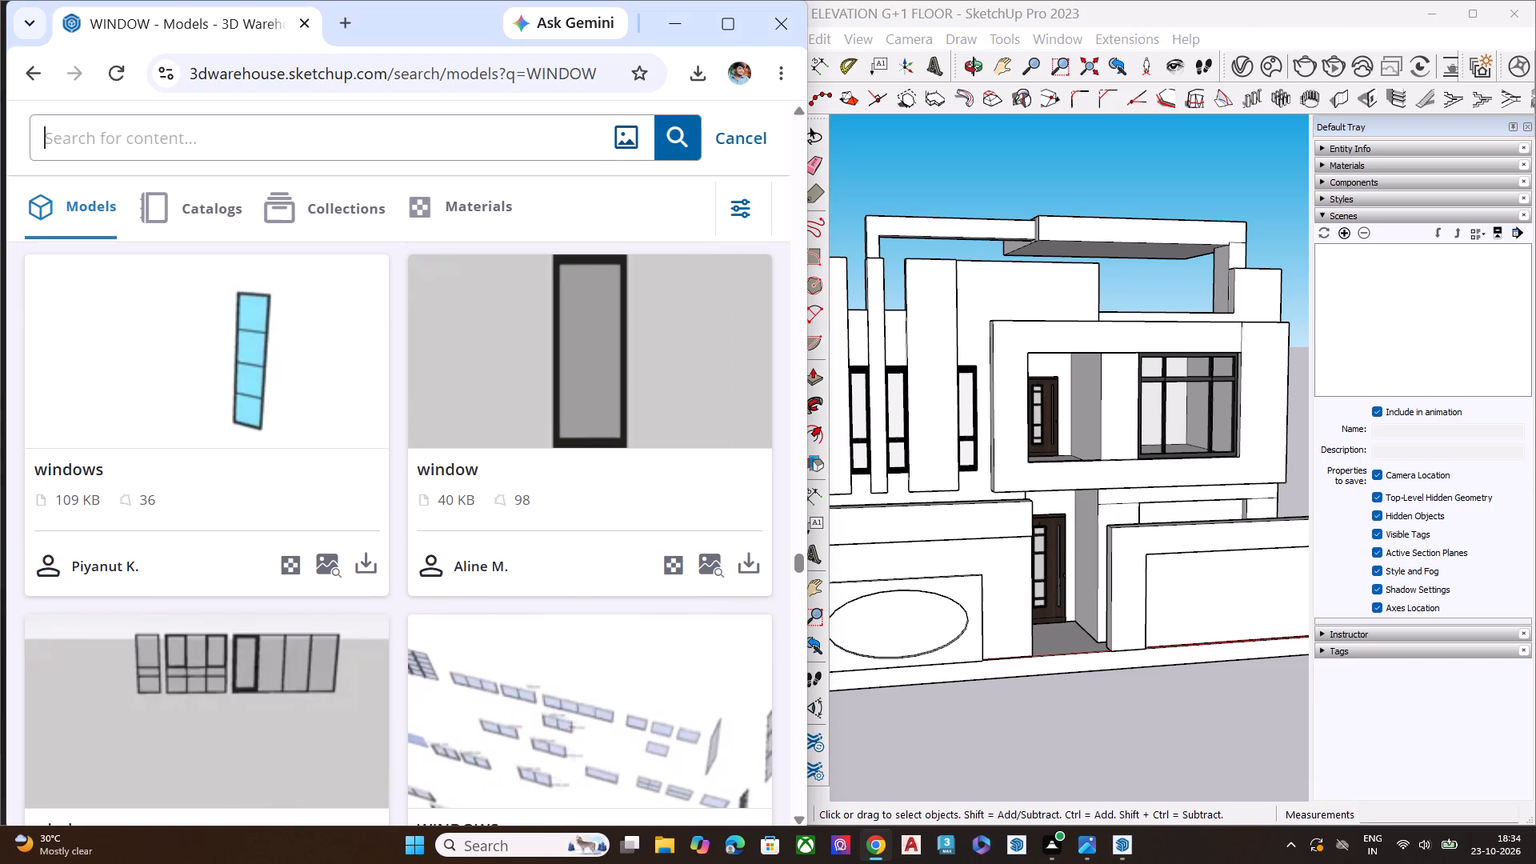
pyautogui.write('META')
pyautogui.write('L RAILLING')
pyautogui.press('Return')
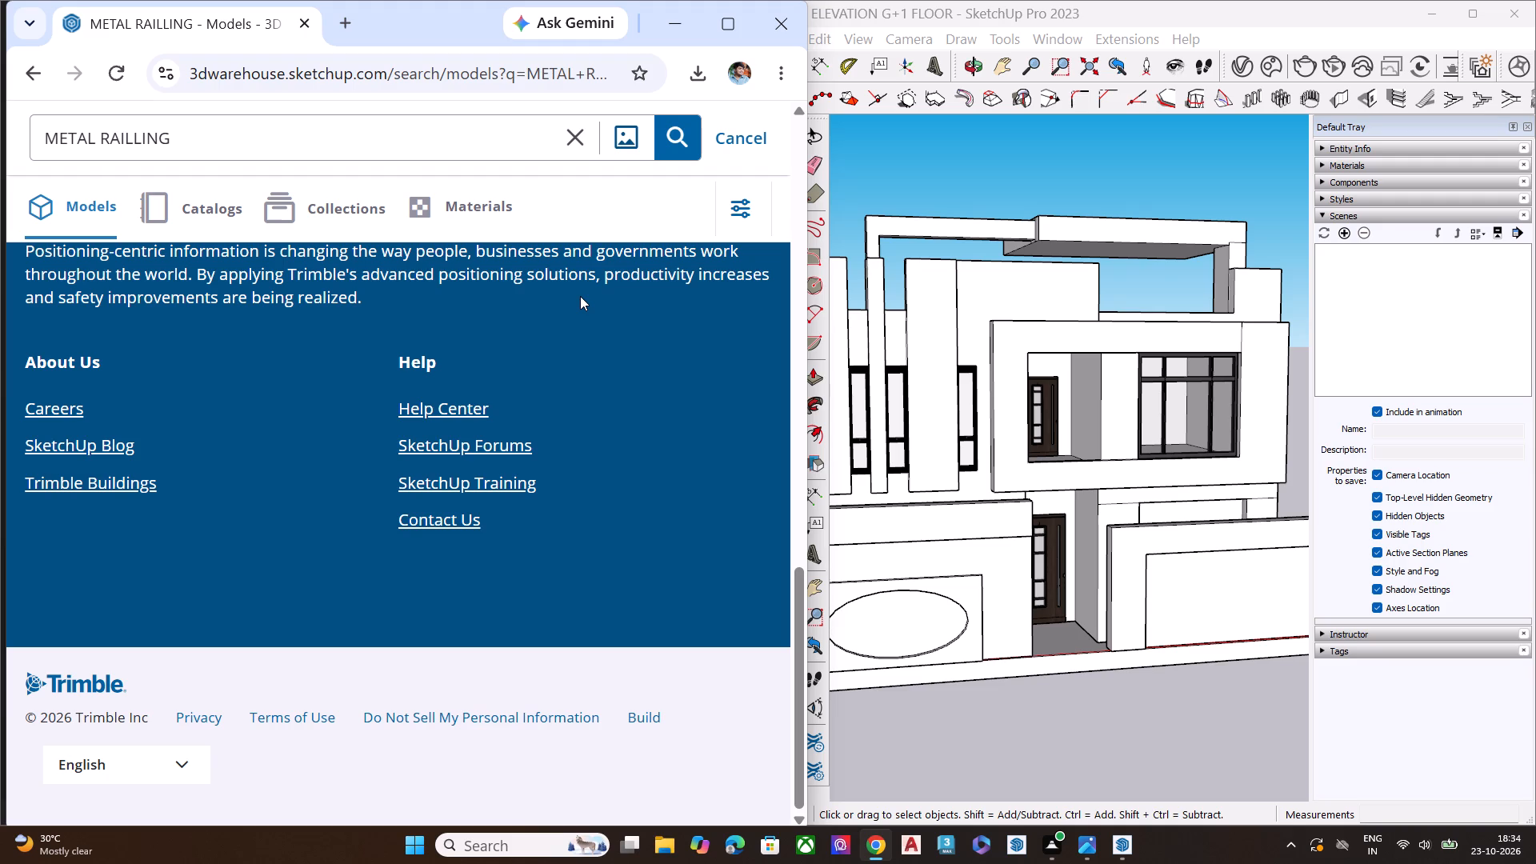
# Copy the narrow black upper-floor window beside the projecting frame by its upper corner to the low horizontal opening on the ground floor.
pyautogui.scroll(-7, 758, 430)
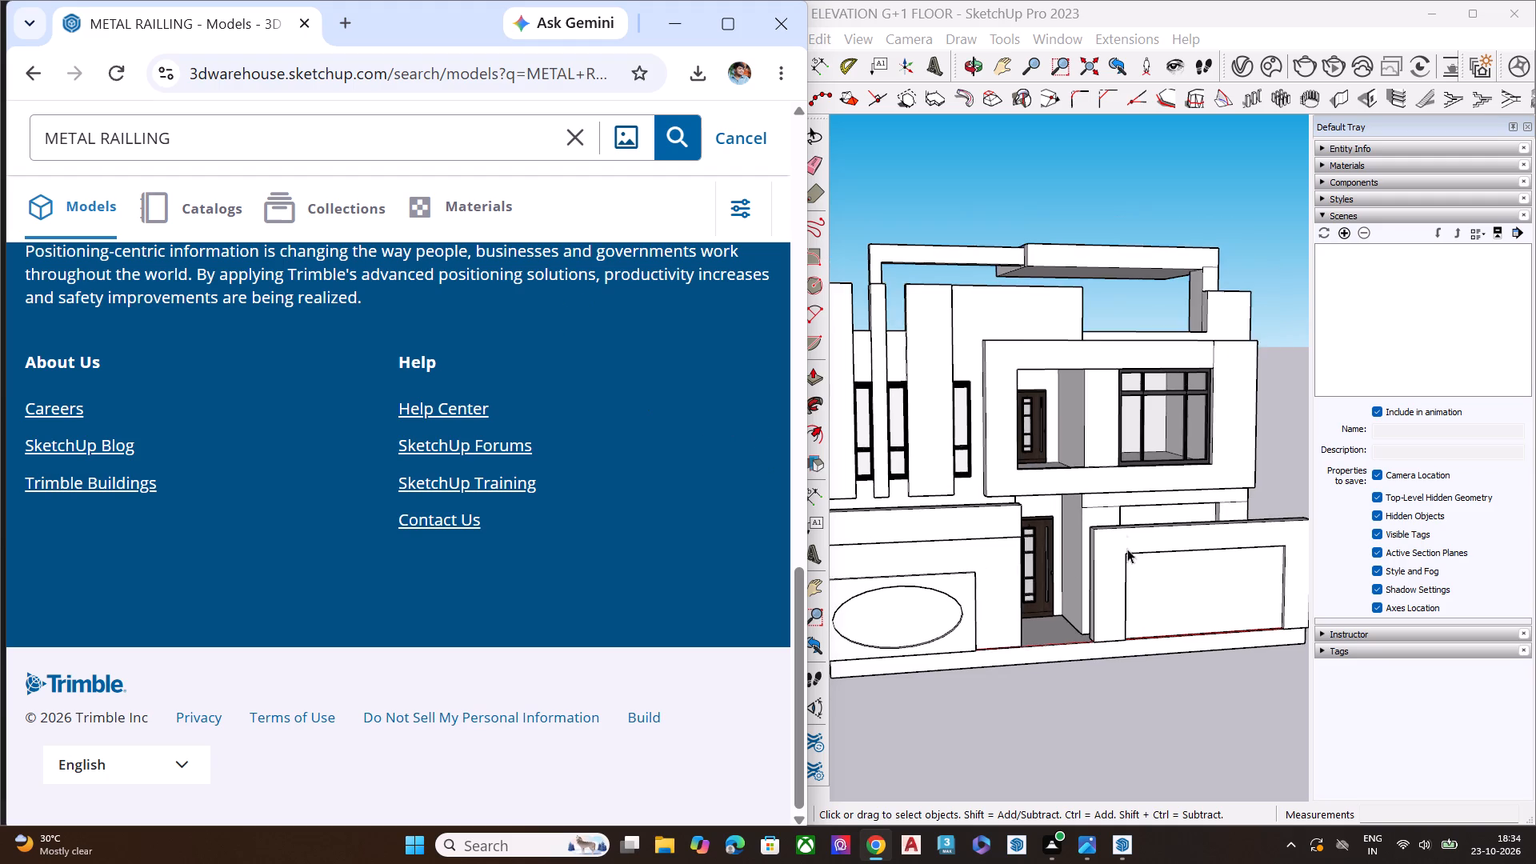
pyautogui.scroll(-7, 1094, 507)
pyautogui.moveTo(1100, 566); pyautogui.dragTo(1002, 572, button='middle')
pyautogui.scroll(11, 1119, 530)
pyautogui.scroll(-5, 1085, 540)
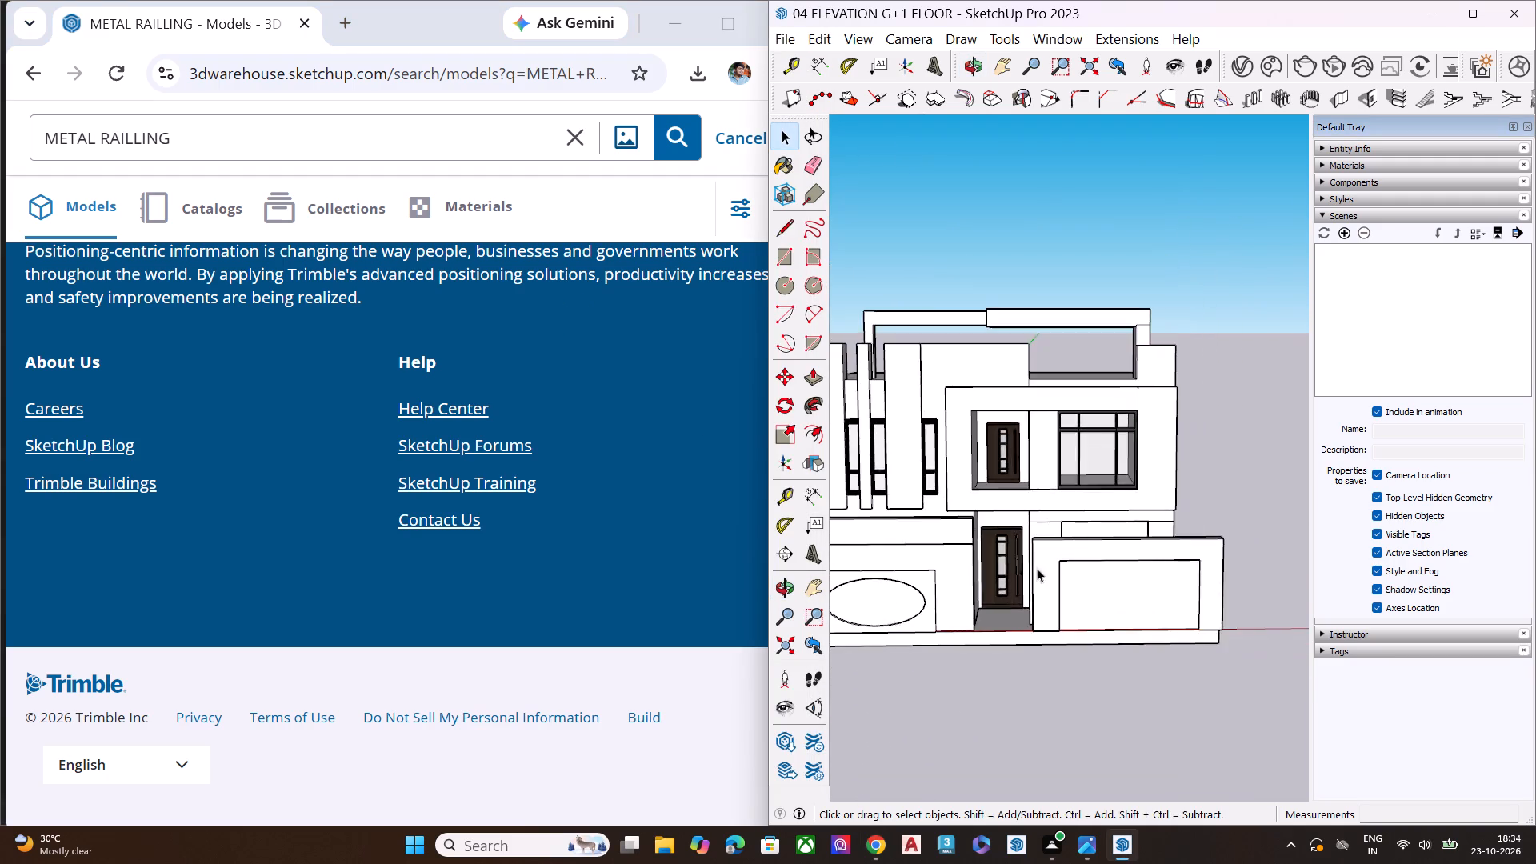
pyautogui.moveTo(1004, 566); pyautogui.dragTo(1228, 409, button='middle')
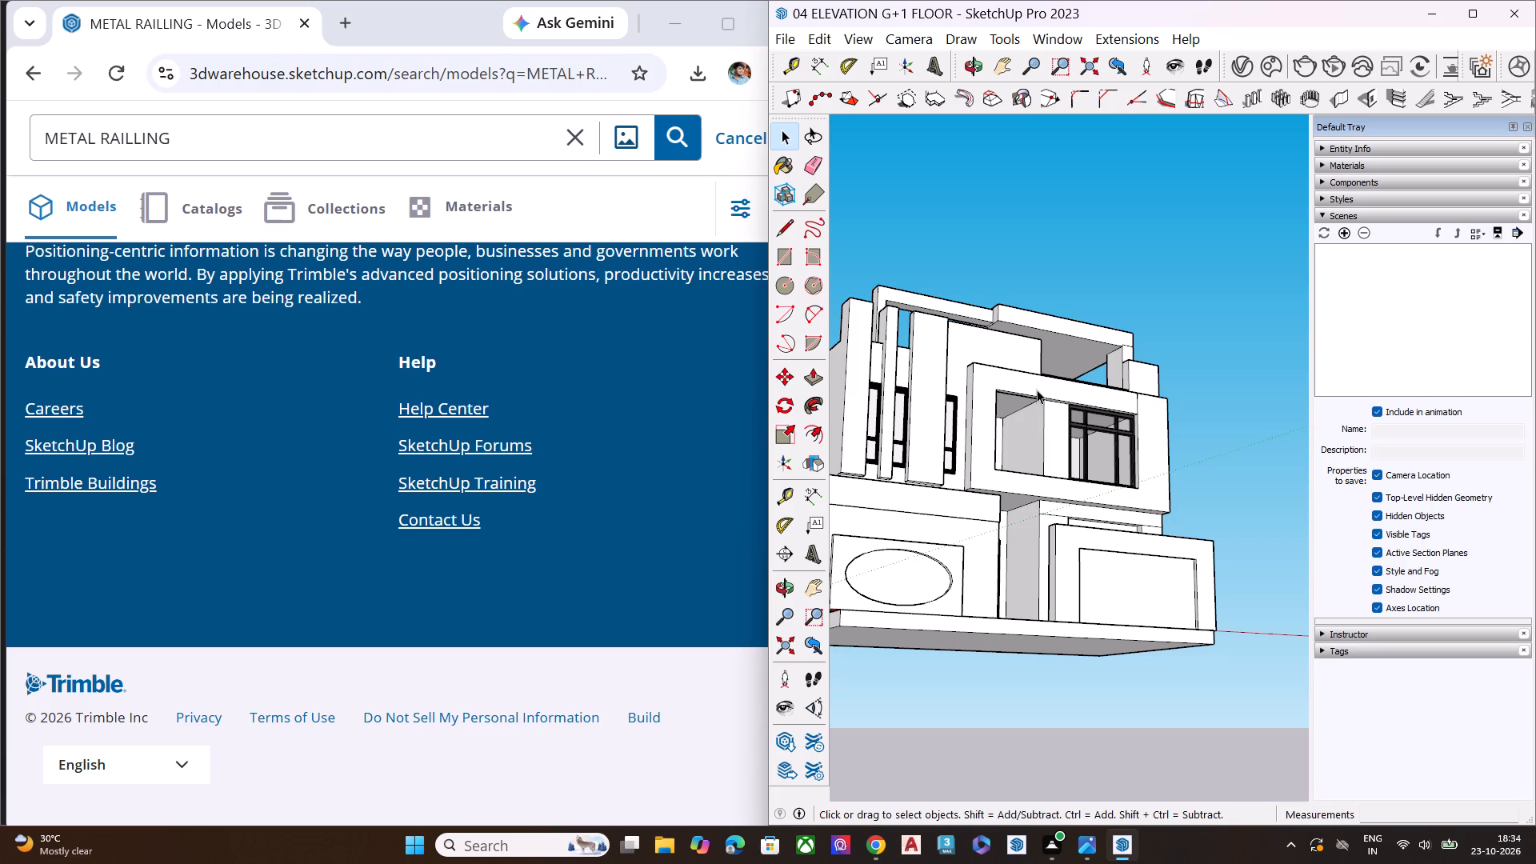
pyautogui.scroll(1, 964, 411)
pyautogui.scroll(-1, 964, 410)
pyautogui.scroll(1, 964, 410)
pyautogui.scroll(-1, 964, 410)
pyautogui.scroll(13, 964, 410)
pyautogui.click(950, 398)
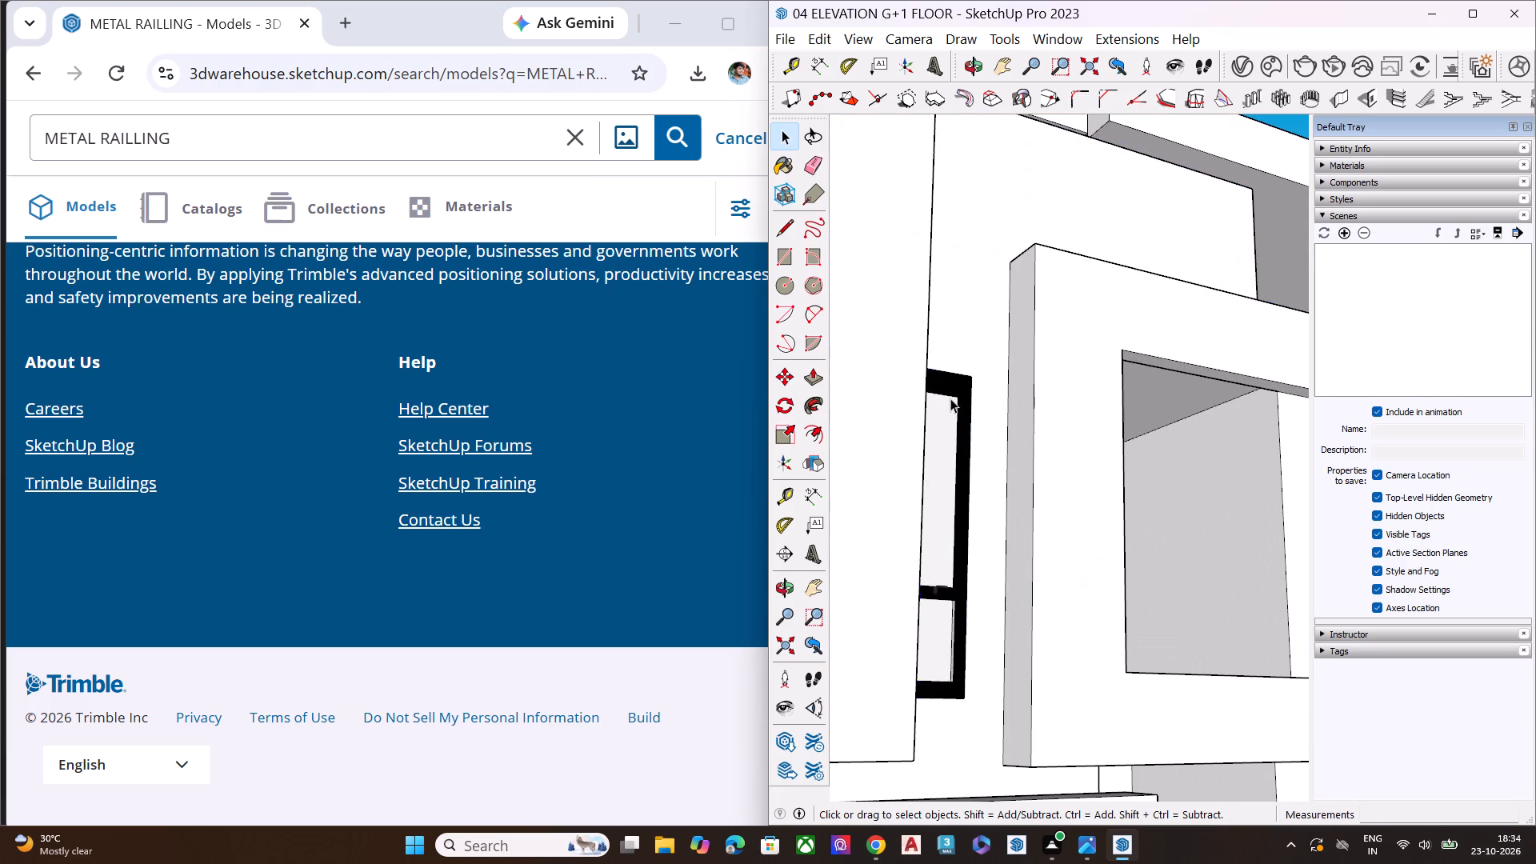
pyautogui.press('m')
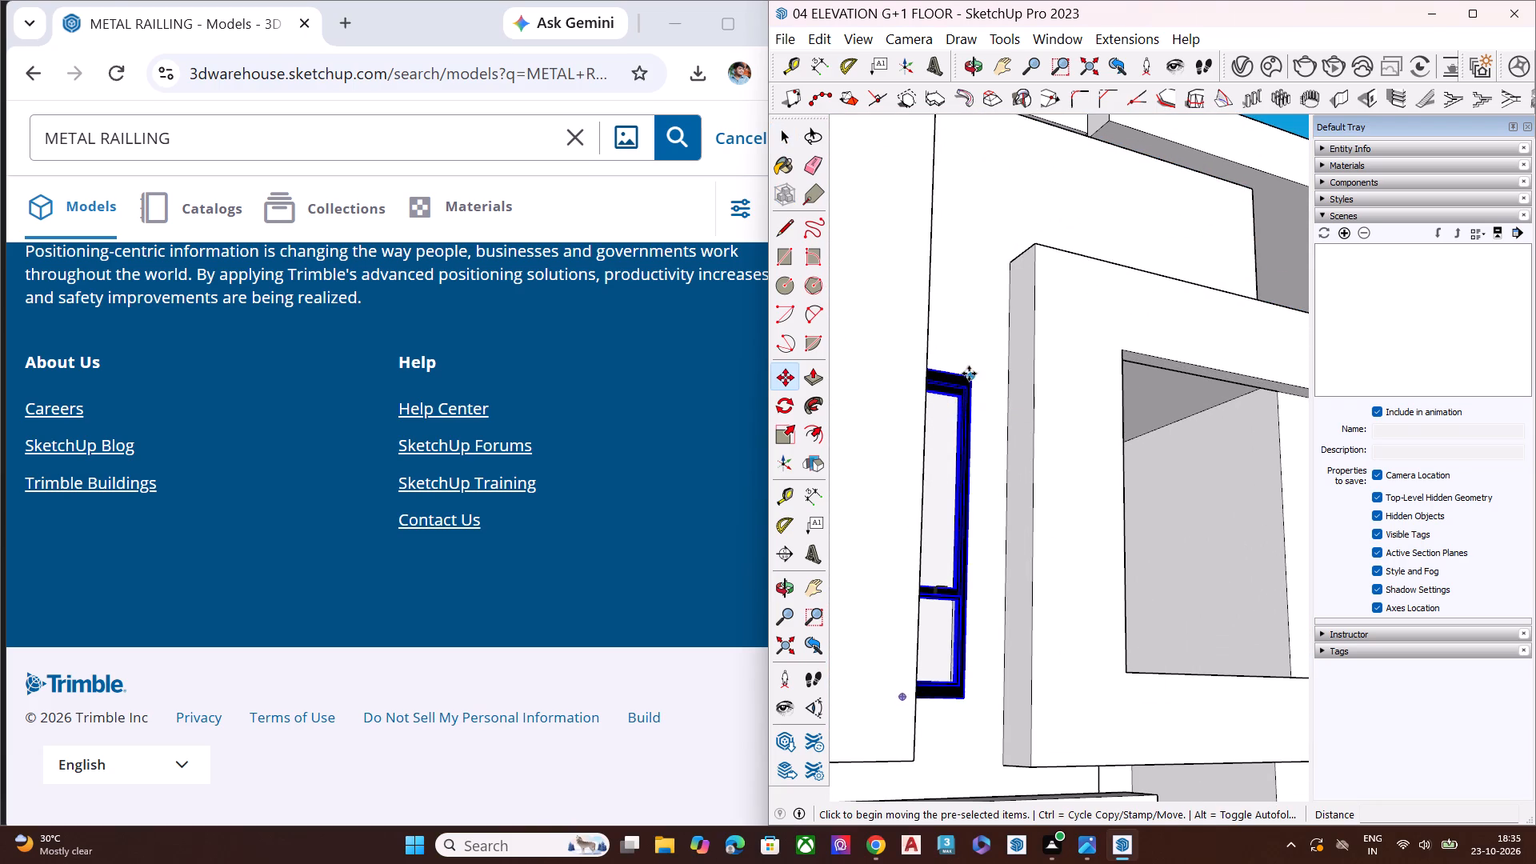
pyautogui.click(969, 374)
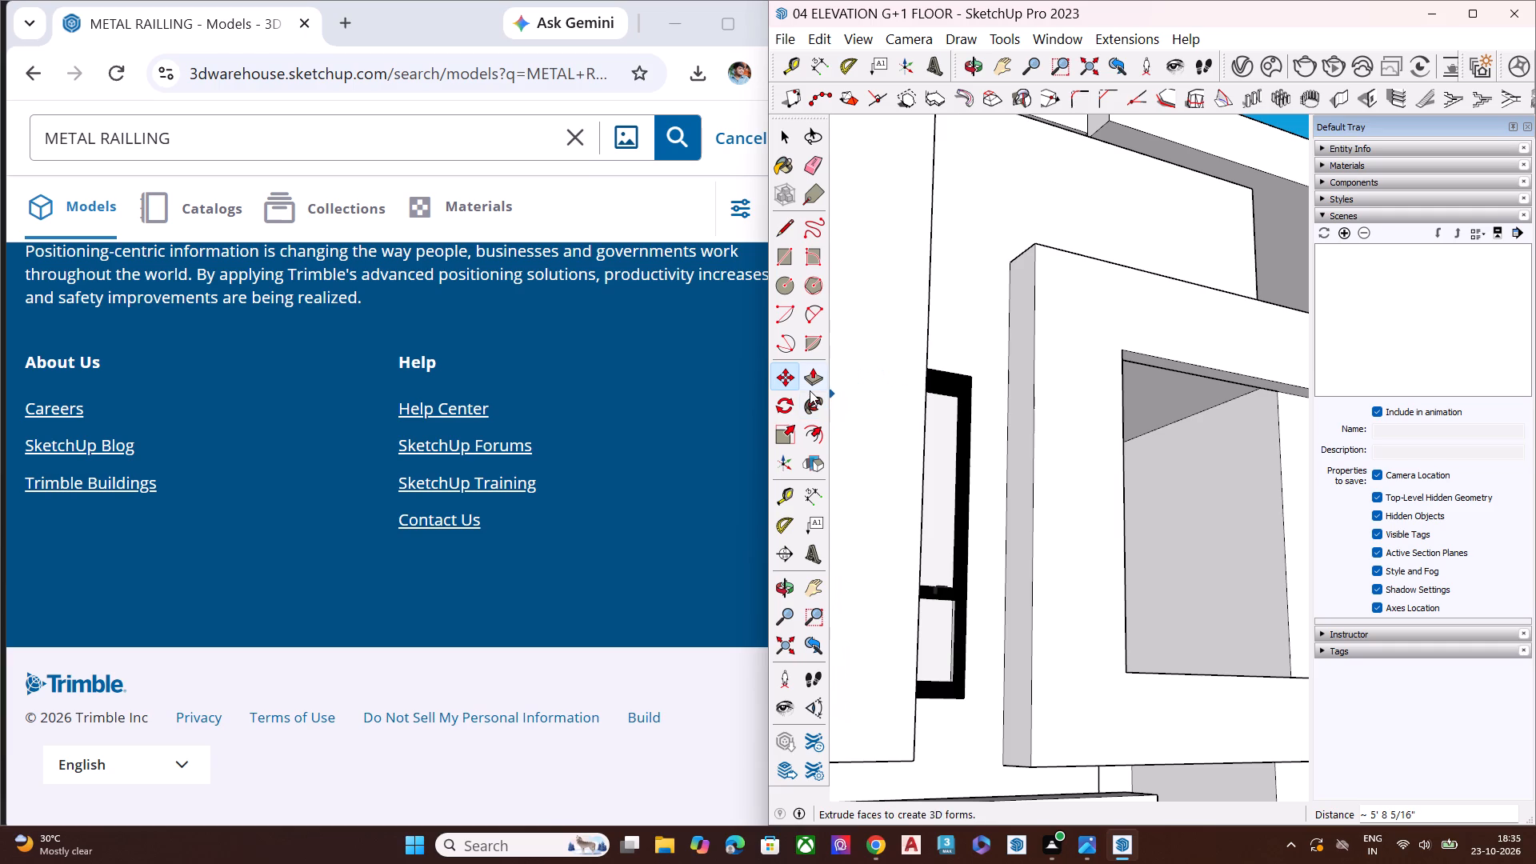
pyautogui.scroll(-6, 708, 426)
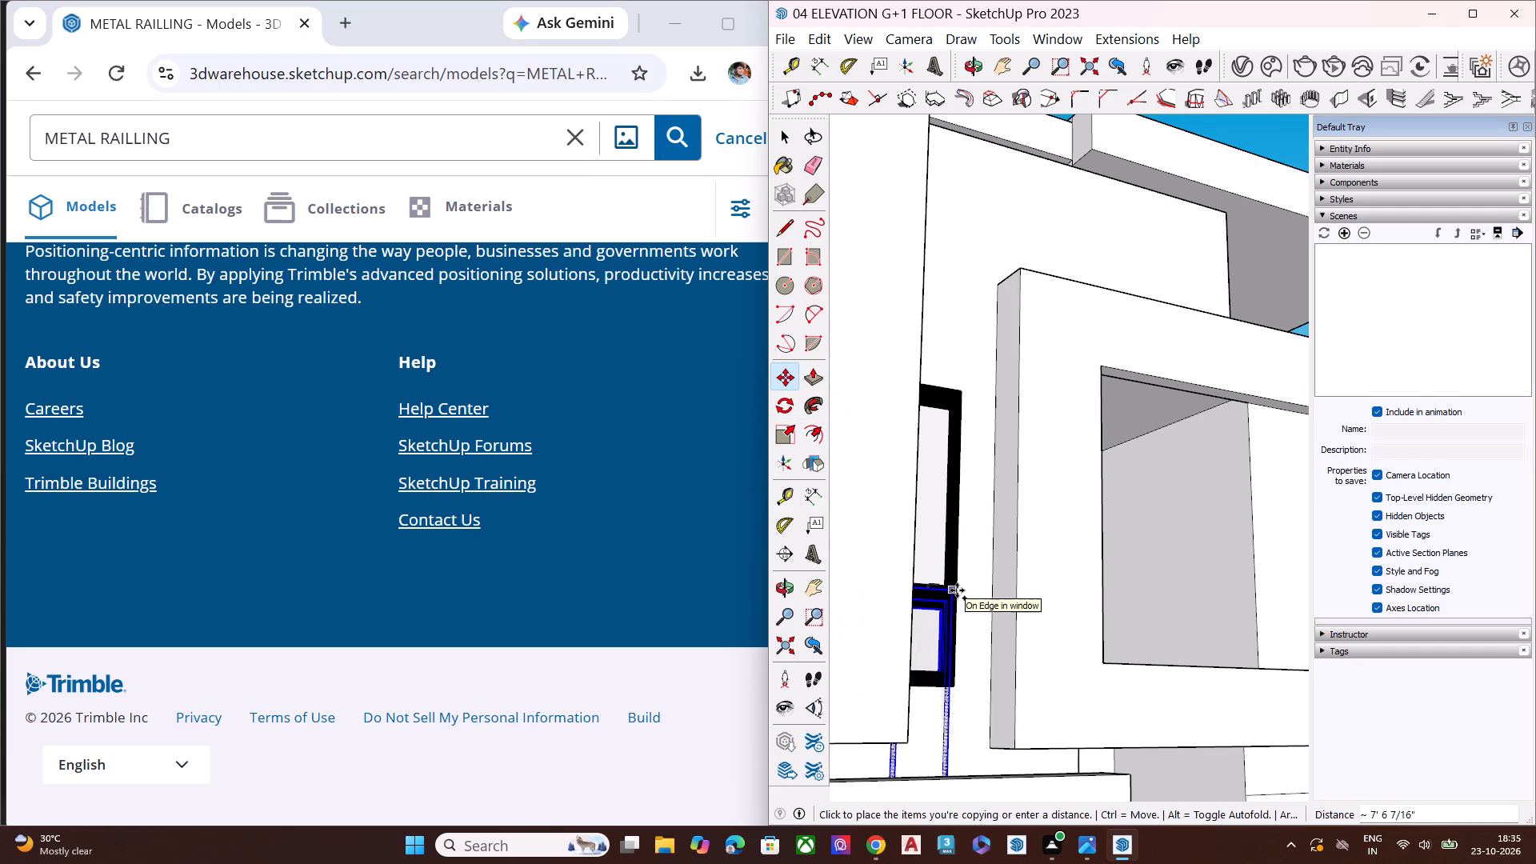
pyautogui.moveTo(1038, 658); pyautogui.dragTo(822, 744, button='middle')
pyautogui.scroll(1, 790, 690)
pyautogui.scroll(-2, 751, 501)
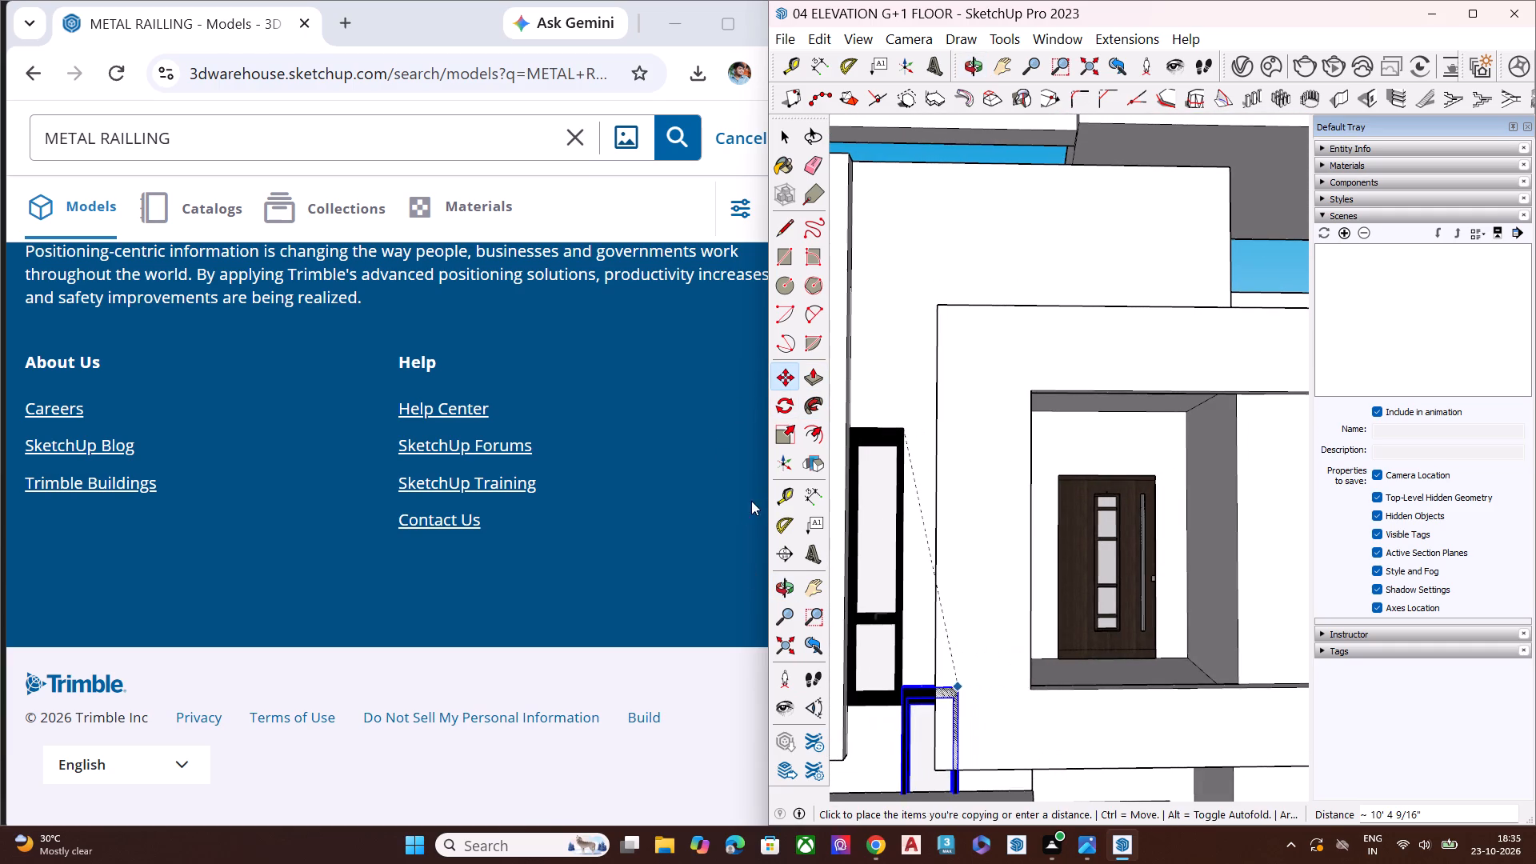
pyautogui.scroll(-6, 751, 501)
pyautogui.scroll(-1, 998, 526)
pyautogui.scroll(1, 1002, 542)
pyautogui.scroll(-6, 1002, 546)
pyautogui.scroll(-3, 941, 478)
pyautogui.scroll(2, 958, 486)
pyautogui.scroll(-5, 960, 489)
pyautogui.scroll(7, 1101, 616)
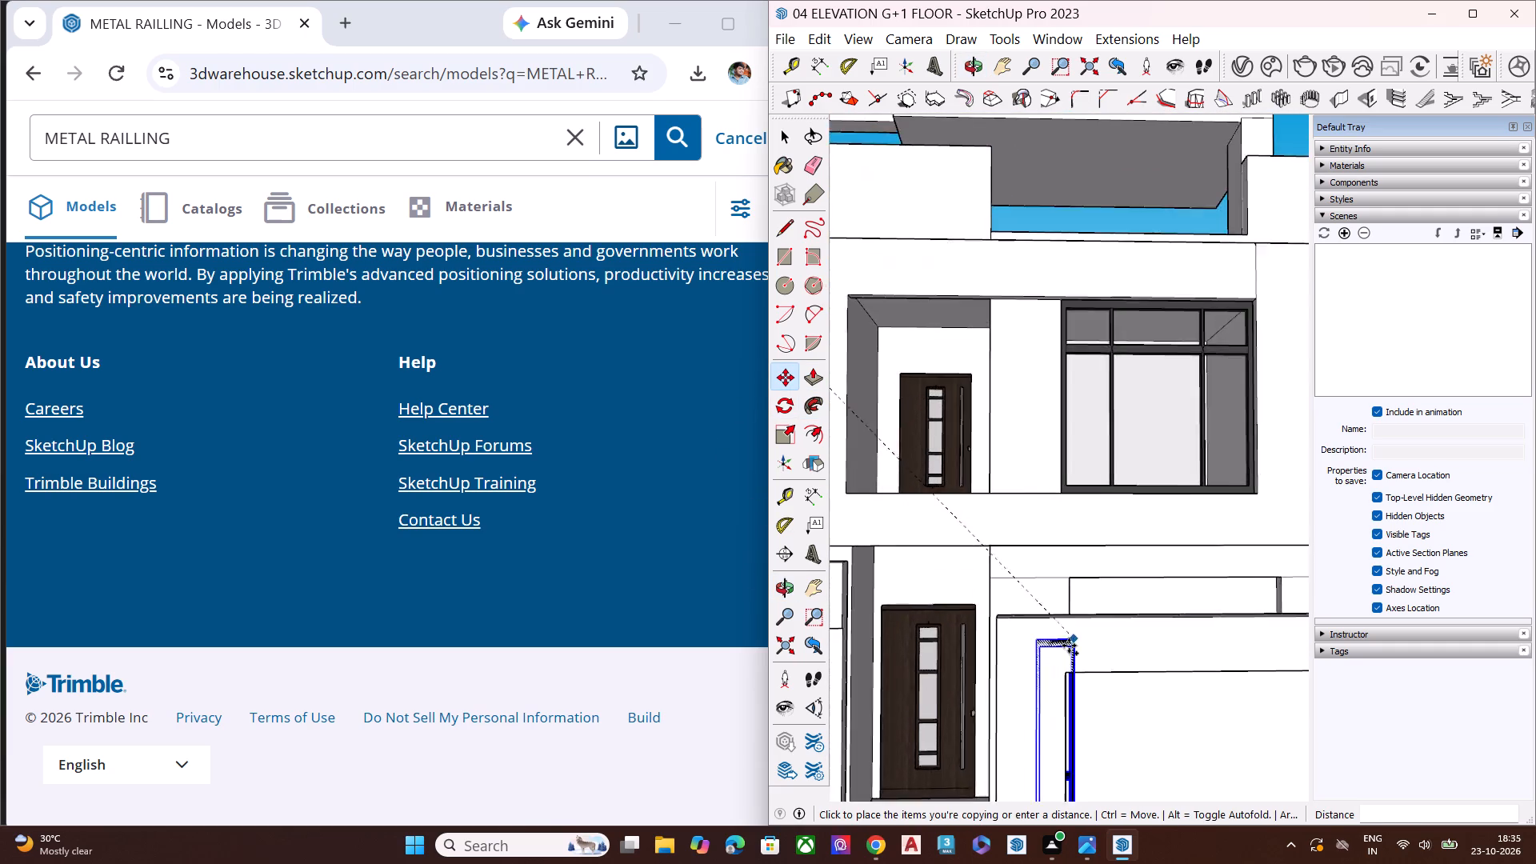
pyautogui.scroll(2, 1069, 646)
pyautogui.moveTo(1134, 603); pyautogui.dragTo(963, 744, button='middle')
pyautogui.scroll(1, 1010, 671)
pyautogui.scroll(-1, 1021, 652)
pyautogui.scroll(5, 1022, 650)
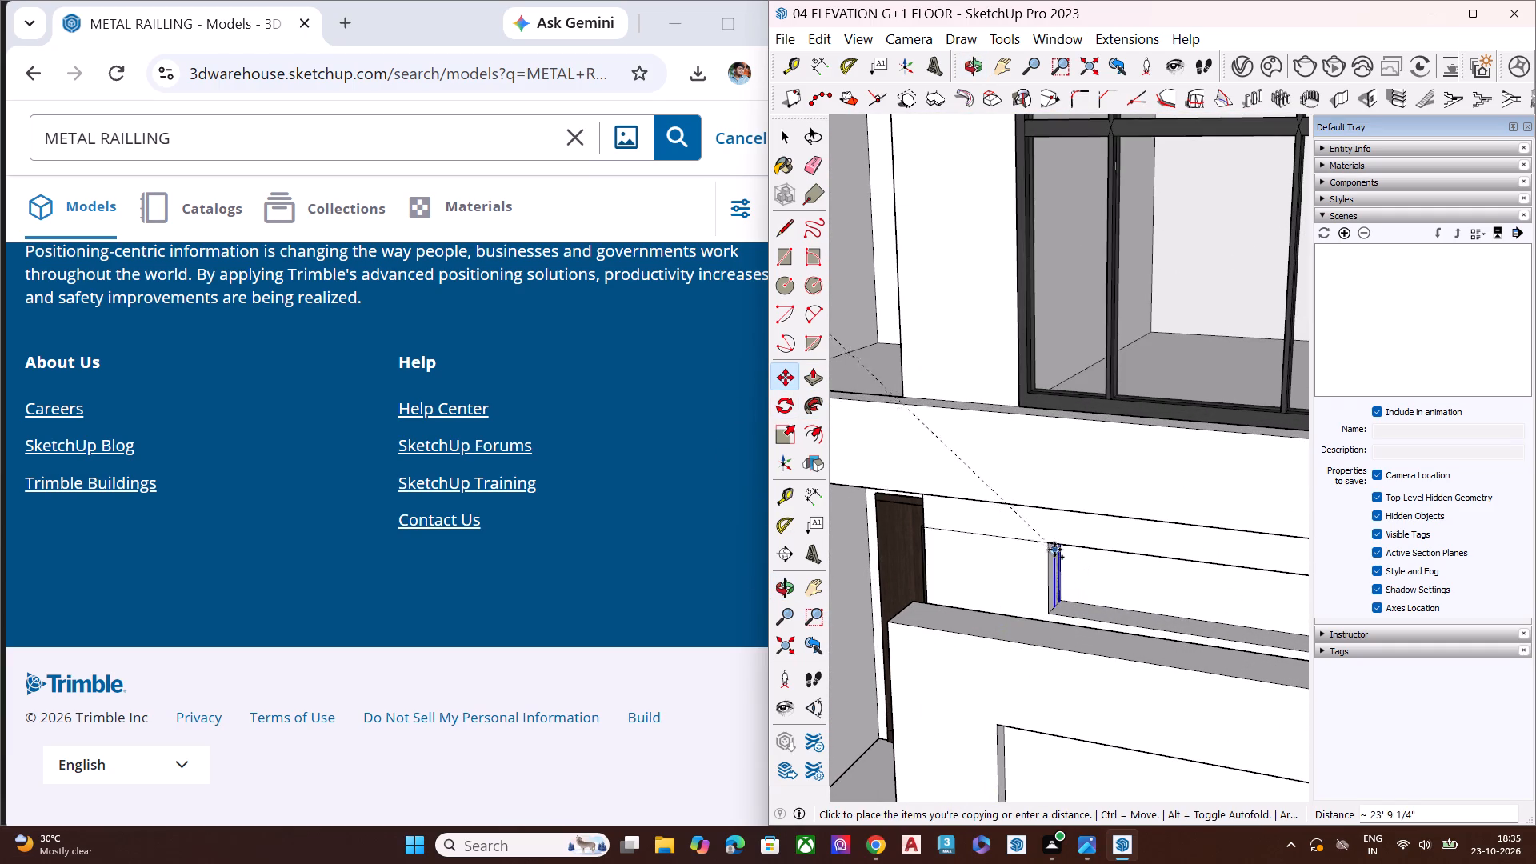
pyautogui.click(1060, 545)
# Move the copied narrow window by its other upper corner to the upper corner of the ground-floor horizontal opening.
pyautogui.scroll(4, 991, 550)
pyautogui.scroll(-2, 999, 542)
pyautogui.scroll(1, 1000, 542)
pyautogui.scroll(-1, 1001, 541)
pyautogui.scroll(2, 1002, 538)
pyautogui.scroll(-2, 1002, 538)
pyautogui.scroll(3, 1002, 538)
pyautogui.click(1006, 537)
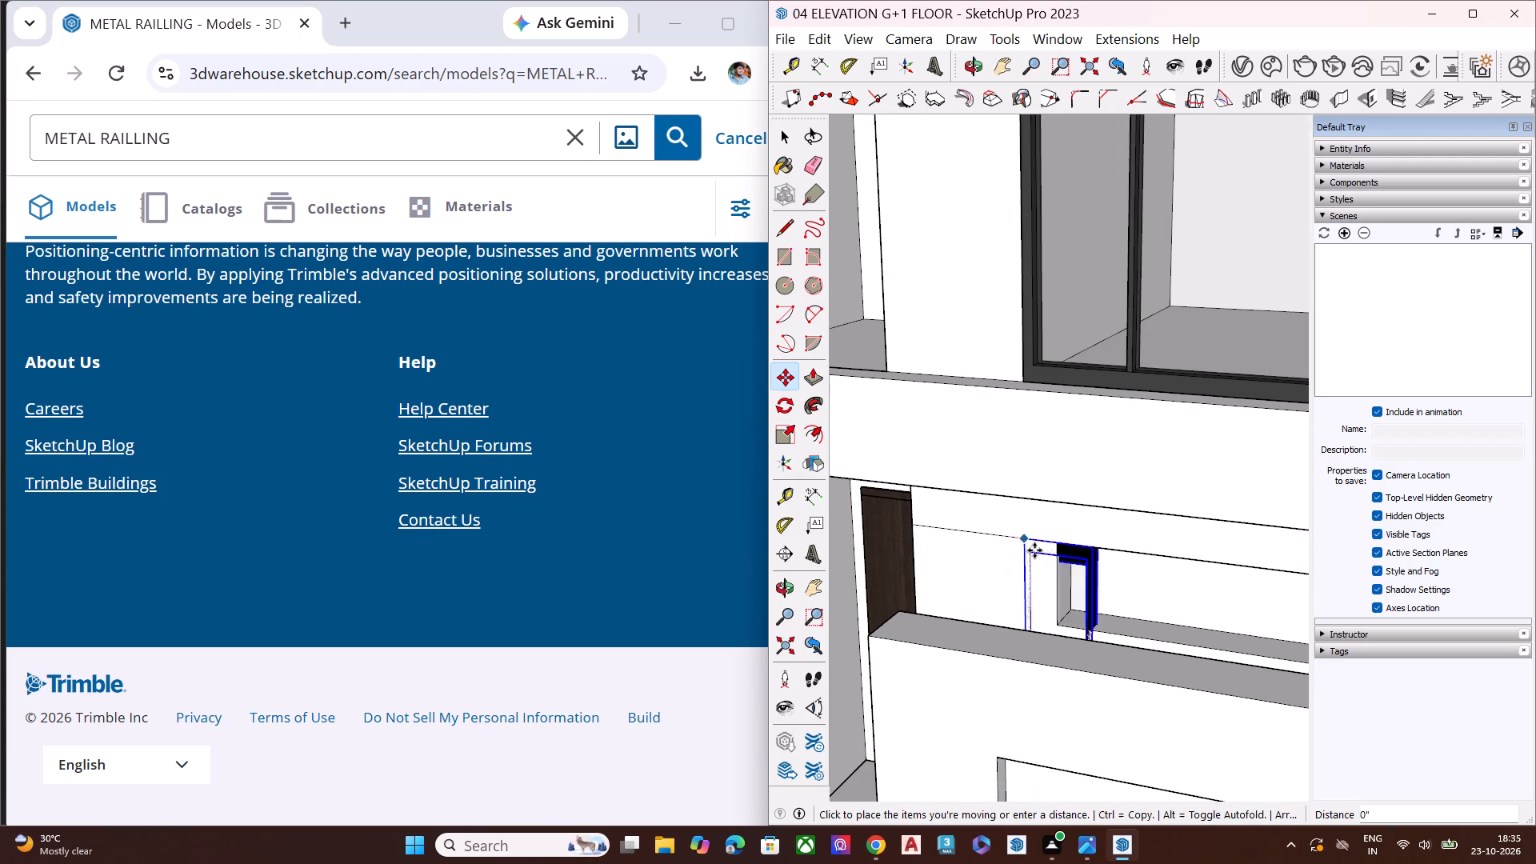
pyautogui.click(1058, 544)
# Rotate the copied narrow window a quarter turn about its upper corner so it lies horizontally along the ground-floor opening.
pyautogui.scroll(1, 896, 523)
pyautogui.scroll(-6, 898, 524)
pyautogui.moveTo(1006, 562); pyautogui.dragTo(1026, 549, button='middle')
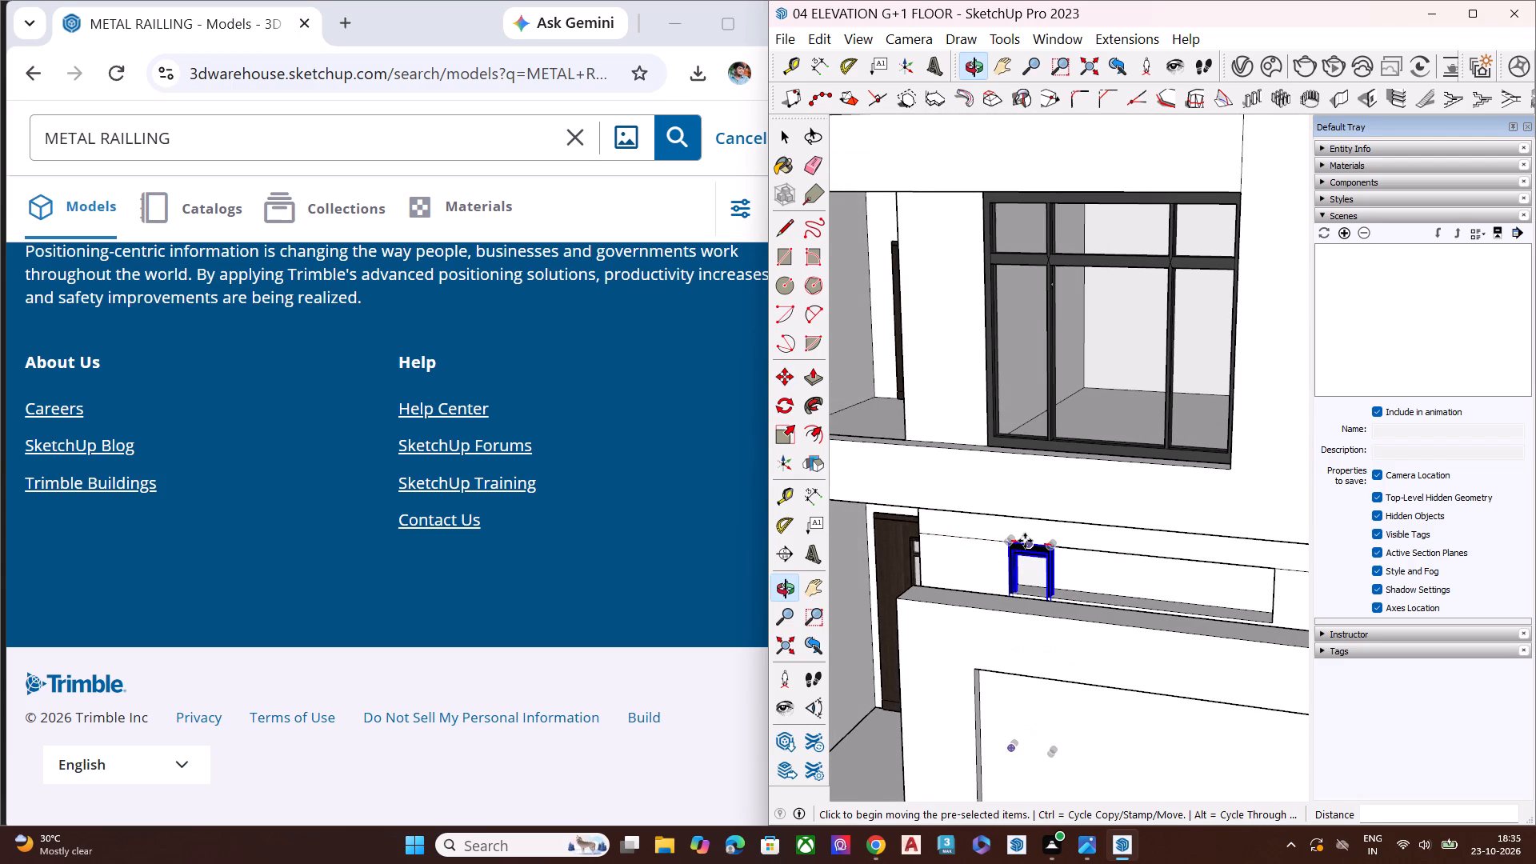
pyautogui.press('q')
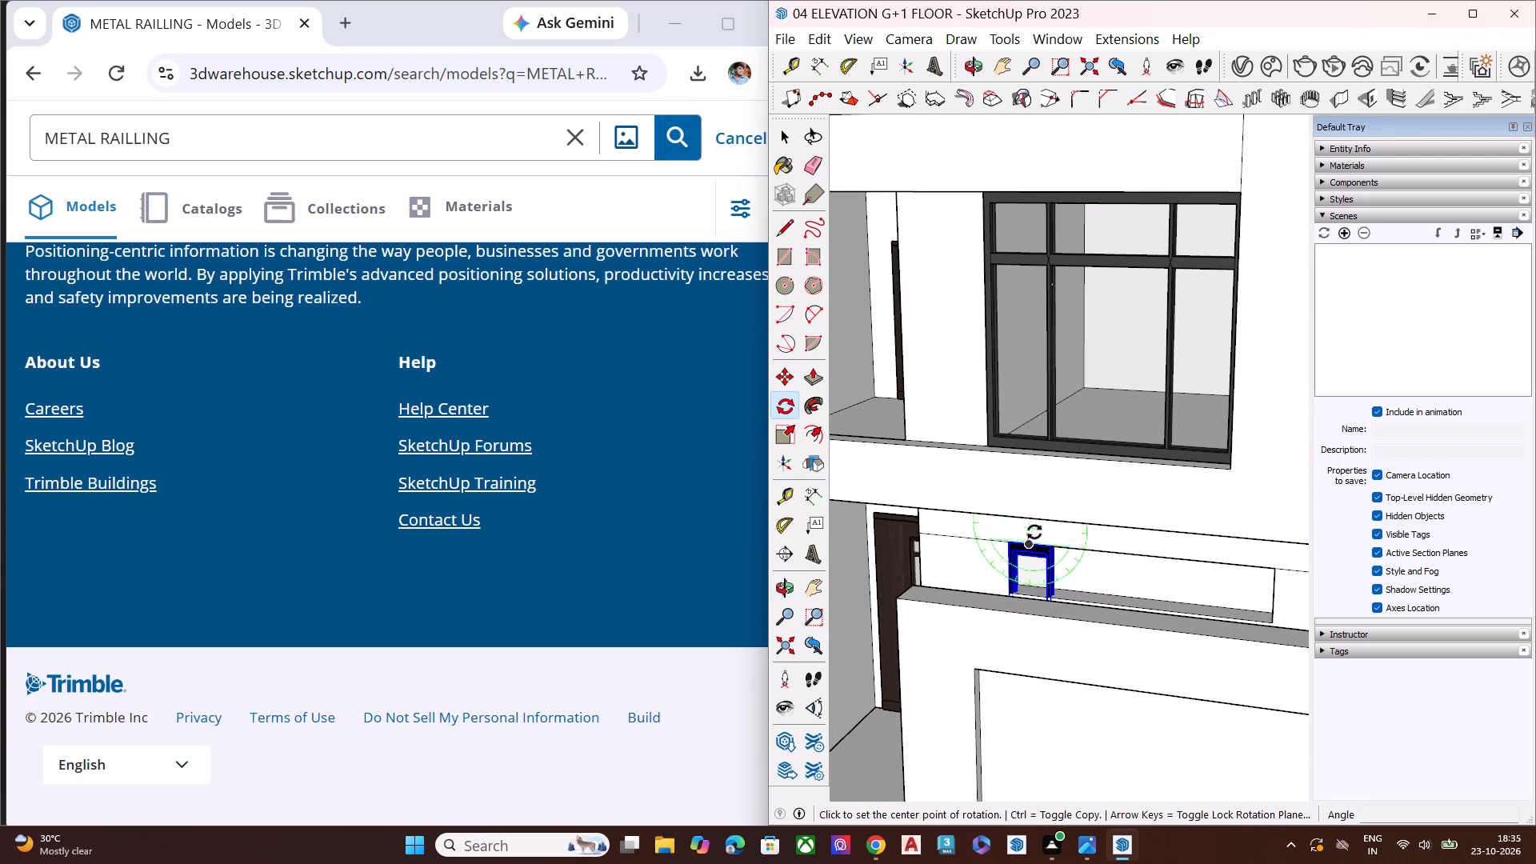
pyautogui.click(1053, 547)
pyautogui.click(1126, 558)
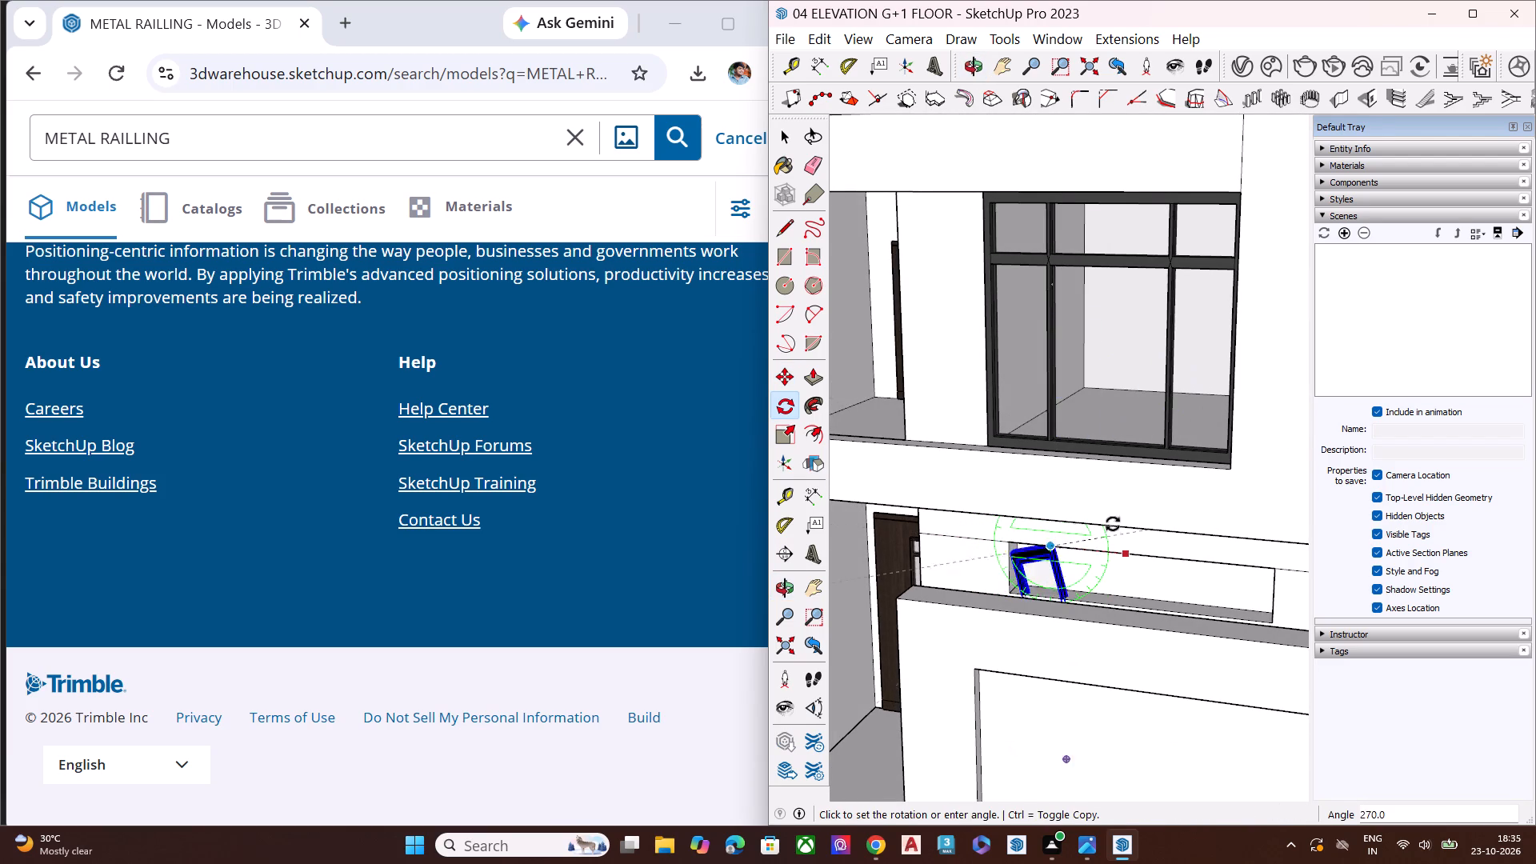
pyautogui.click(1054, 475)
pyautogui.scroll(1, 1049, 569)
pyautogui.scroll(-1, 1048, 582)
pyautogui.scroll(2, 1048, 585)
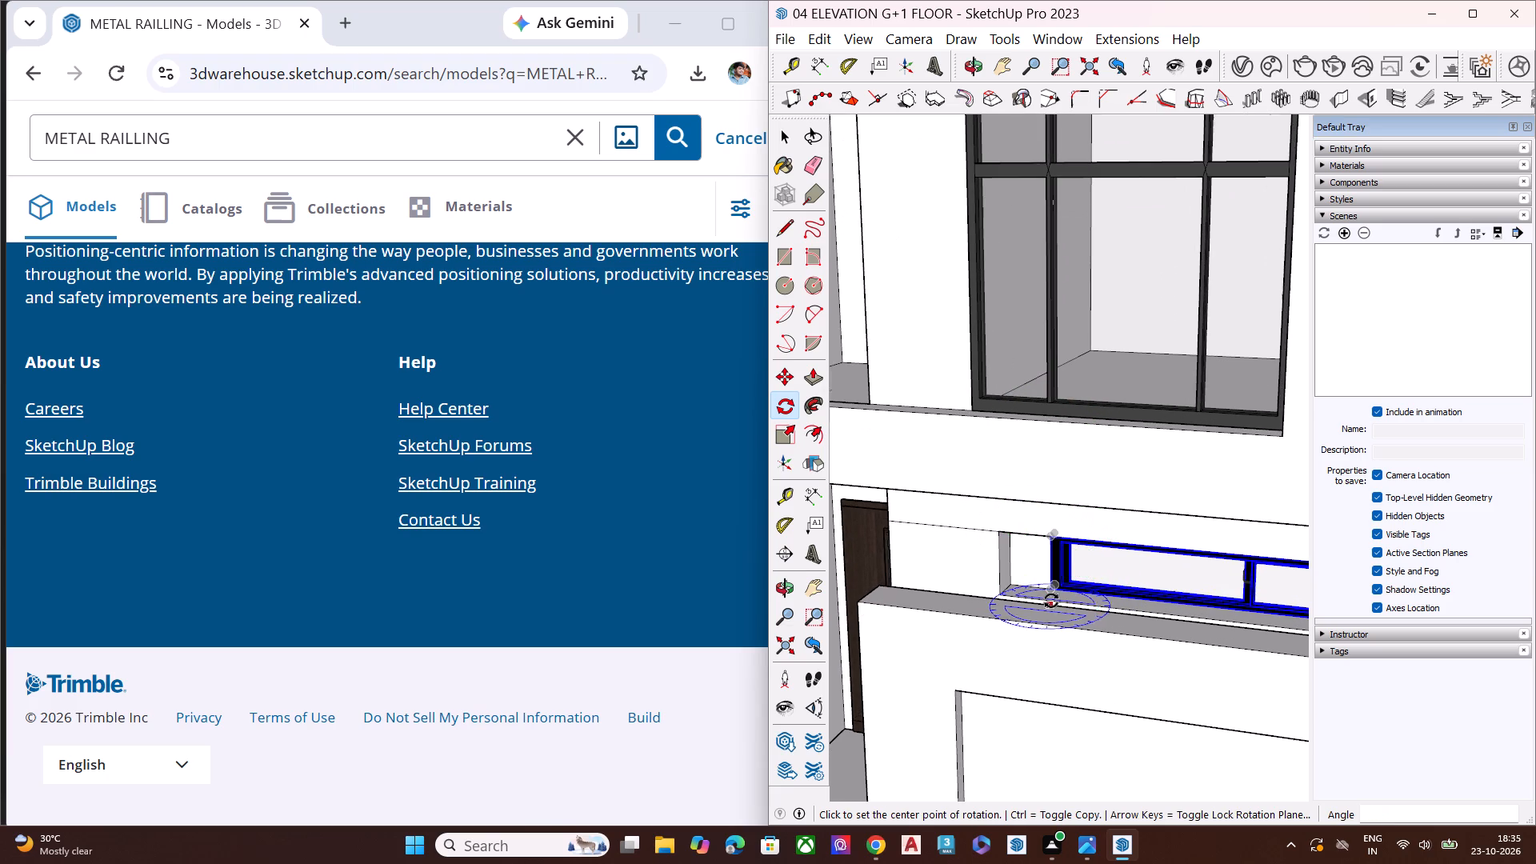
pyautogui.press('space')
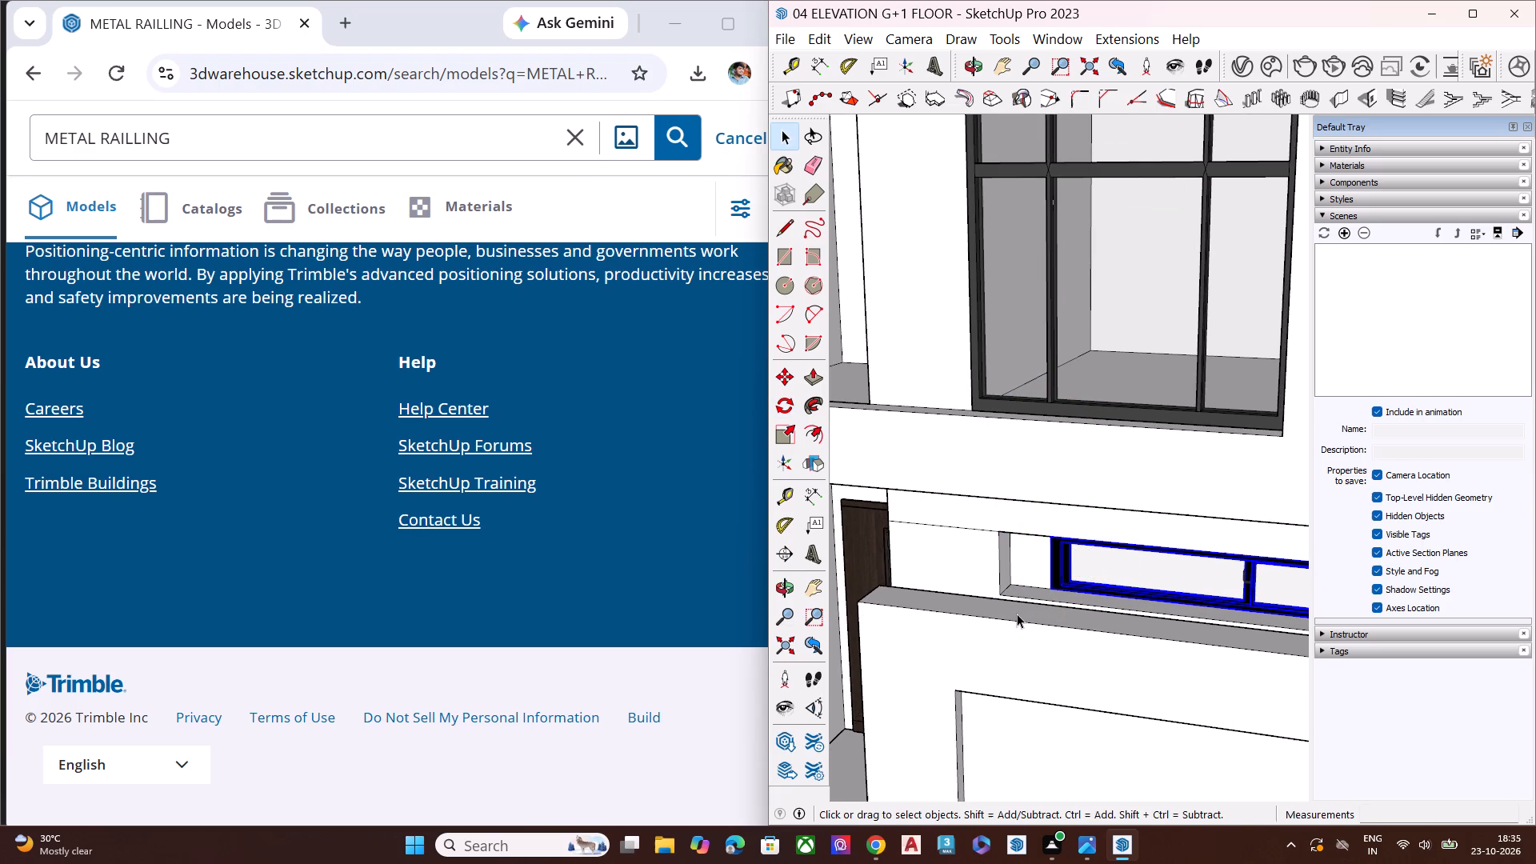
# Move the horizontal window about 2' 1 3/8" by its upper corner onto the ground-floor opening's upper corner near the door.
pyautogui.press('m')
pyautogui.scroll(10, 1031, 588)
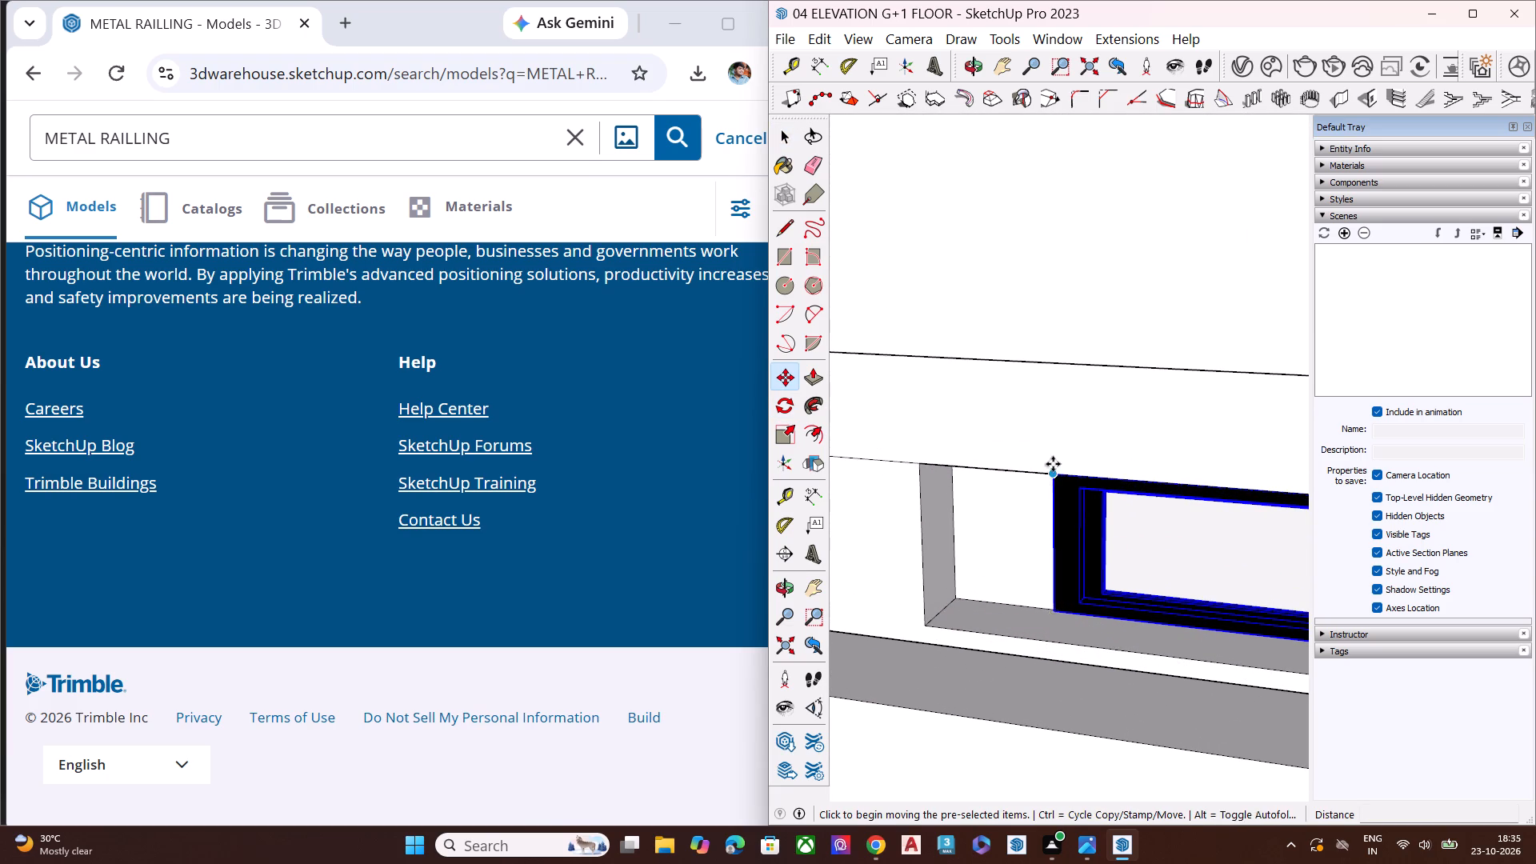
pyautogui.click(1054, 476)
pyautogui.click(916, 466)
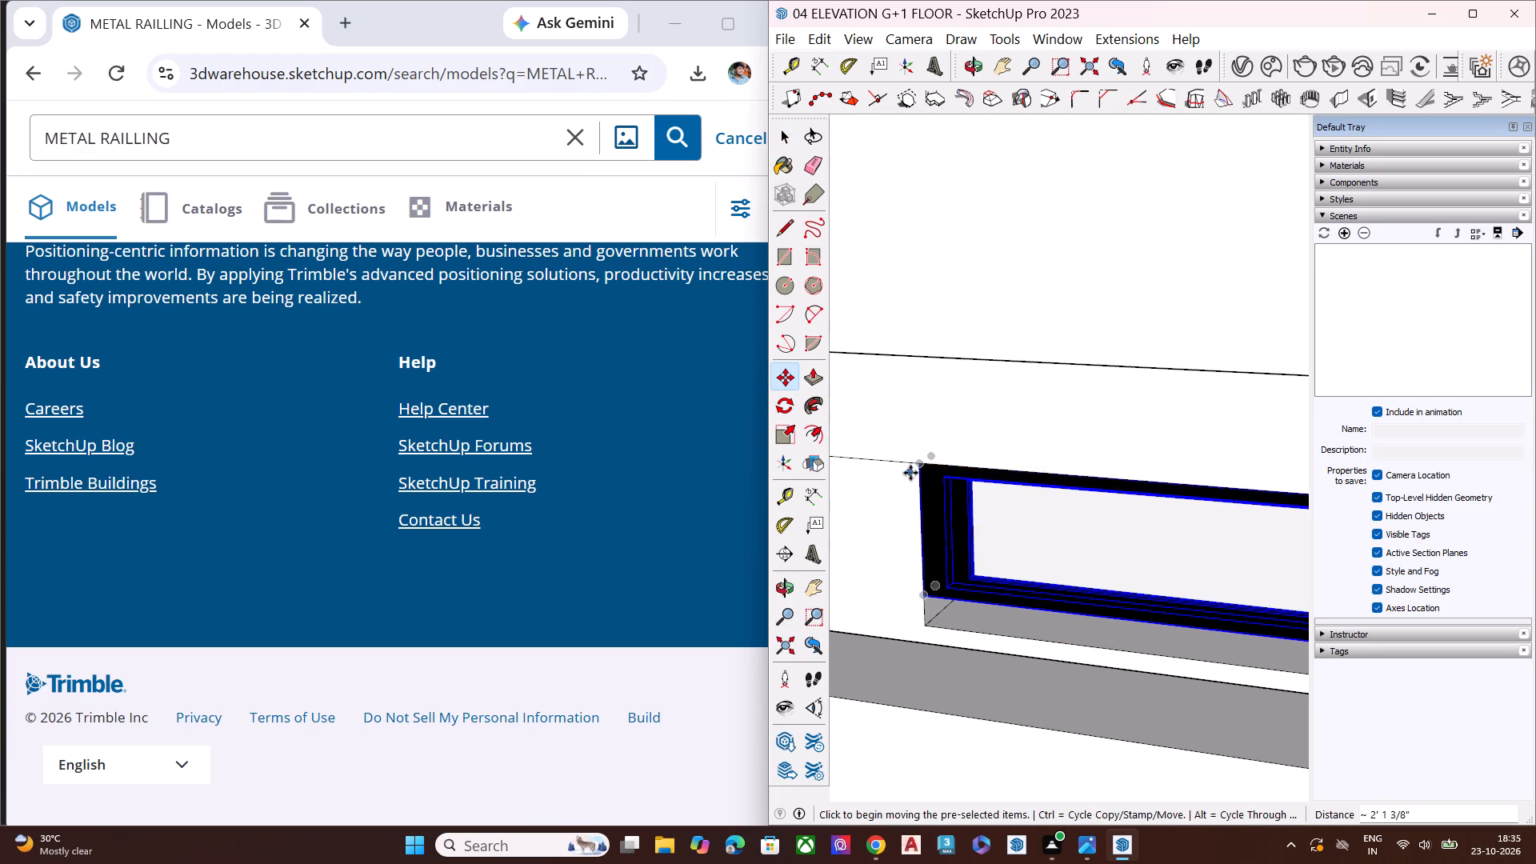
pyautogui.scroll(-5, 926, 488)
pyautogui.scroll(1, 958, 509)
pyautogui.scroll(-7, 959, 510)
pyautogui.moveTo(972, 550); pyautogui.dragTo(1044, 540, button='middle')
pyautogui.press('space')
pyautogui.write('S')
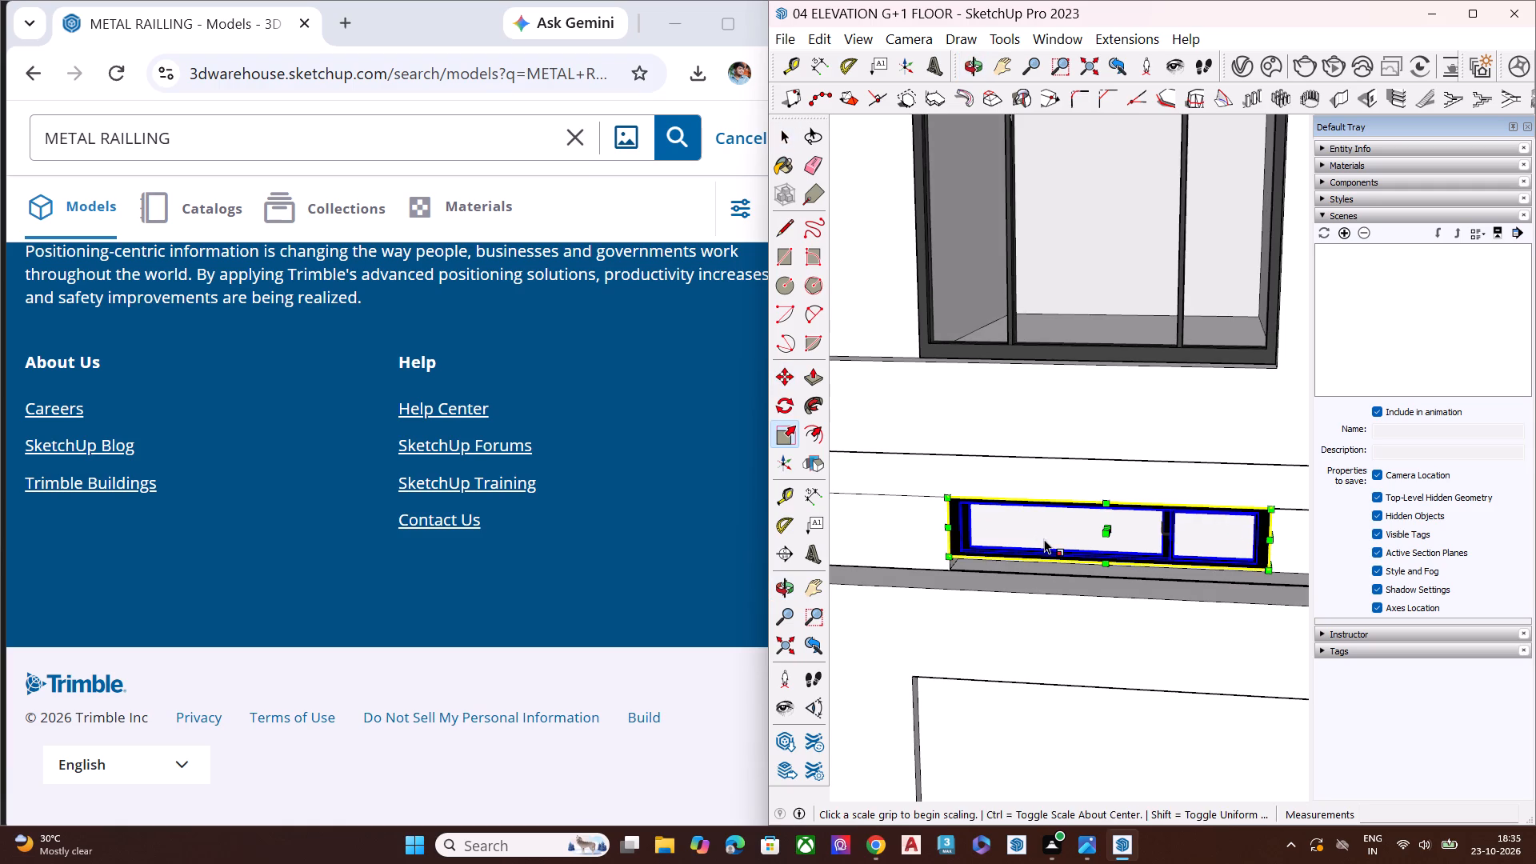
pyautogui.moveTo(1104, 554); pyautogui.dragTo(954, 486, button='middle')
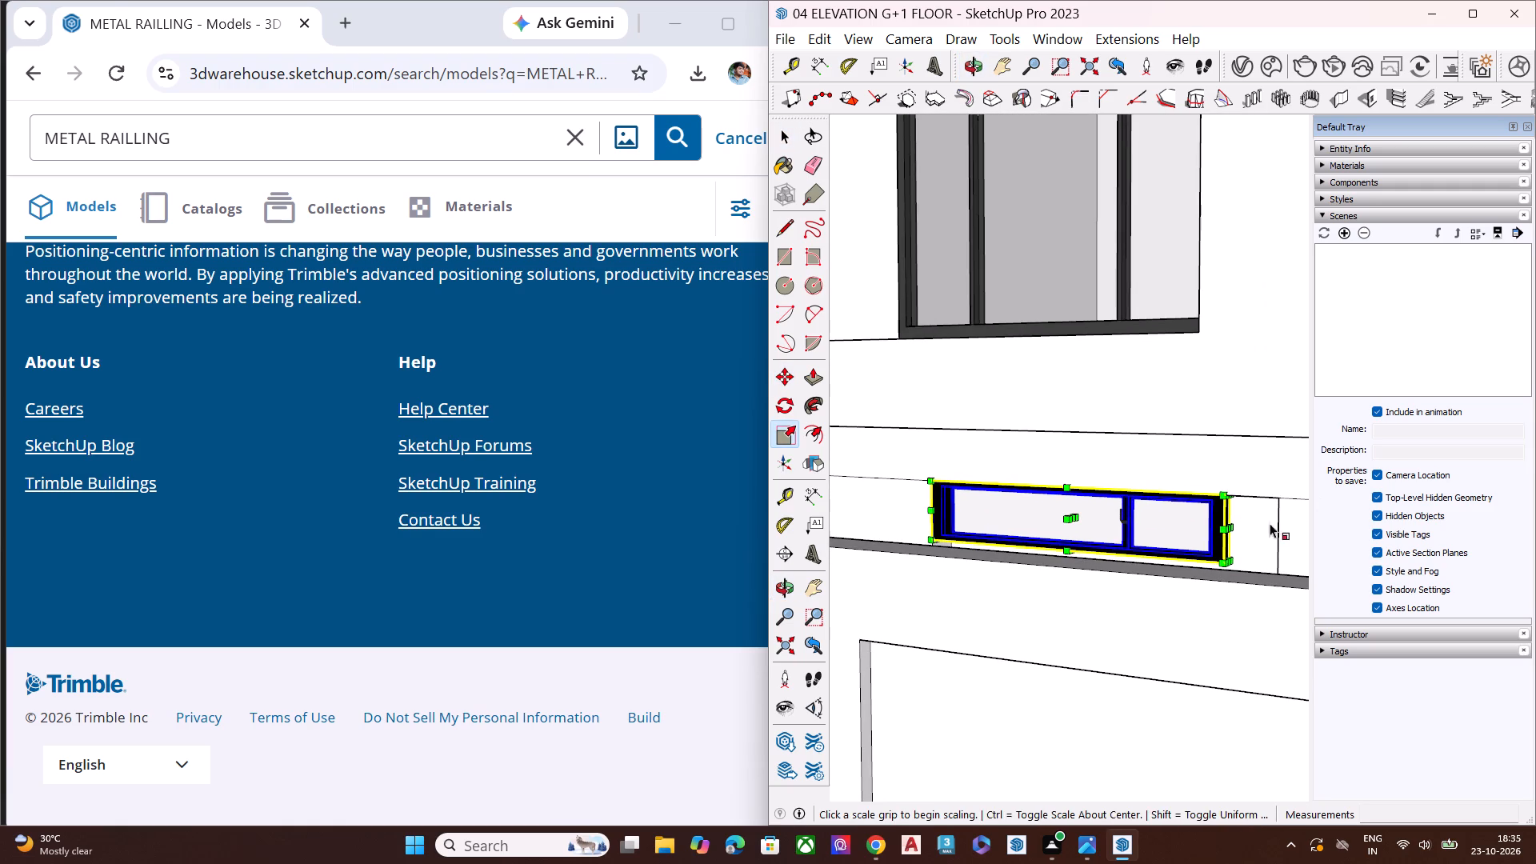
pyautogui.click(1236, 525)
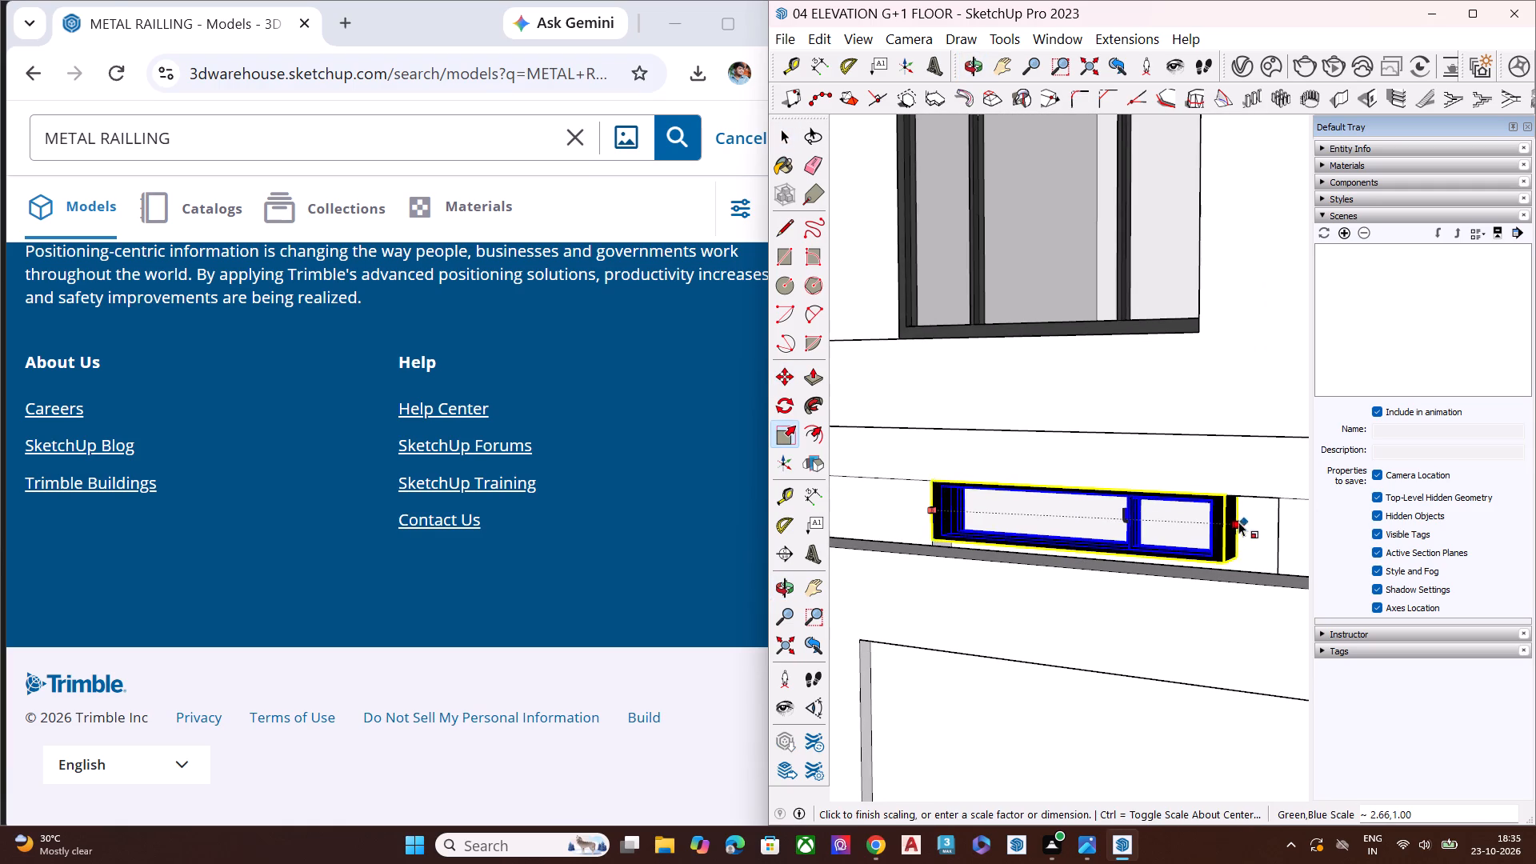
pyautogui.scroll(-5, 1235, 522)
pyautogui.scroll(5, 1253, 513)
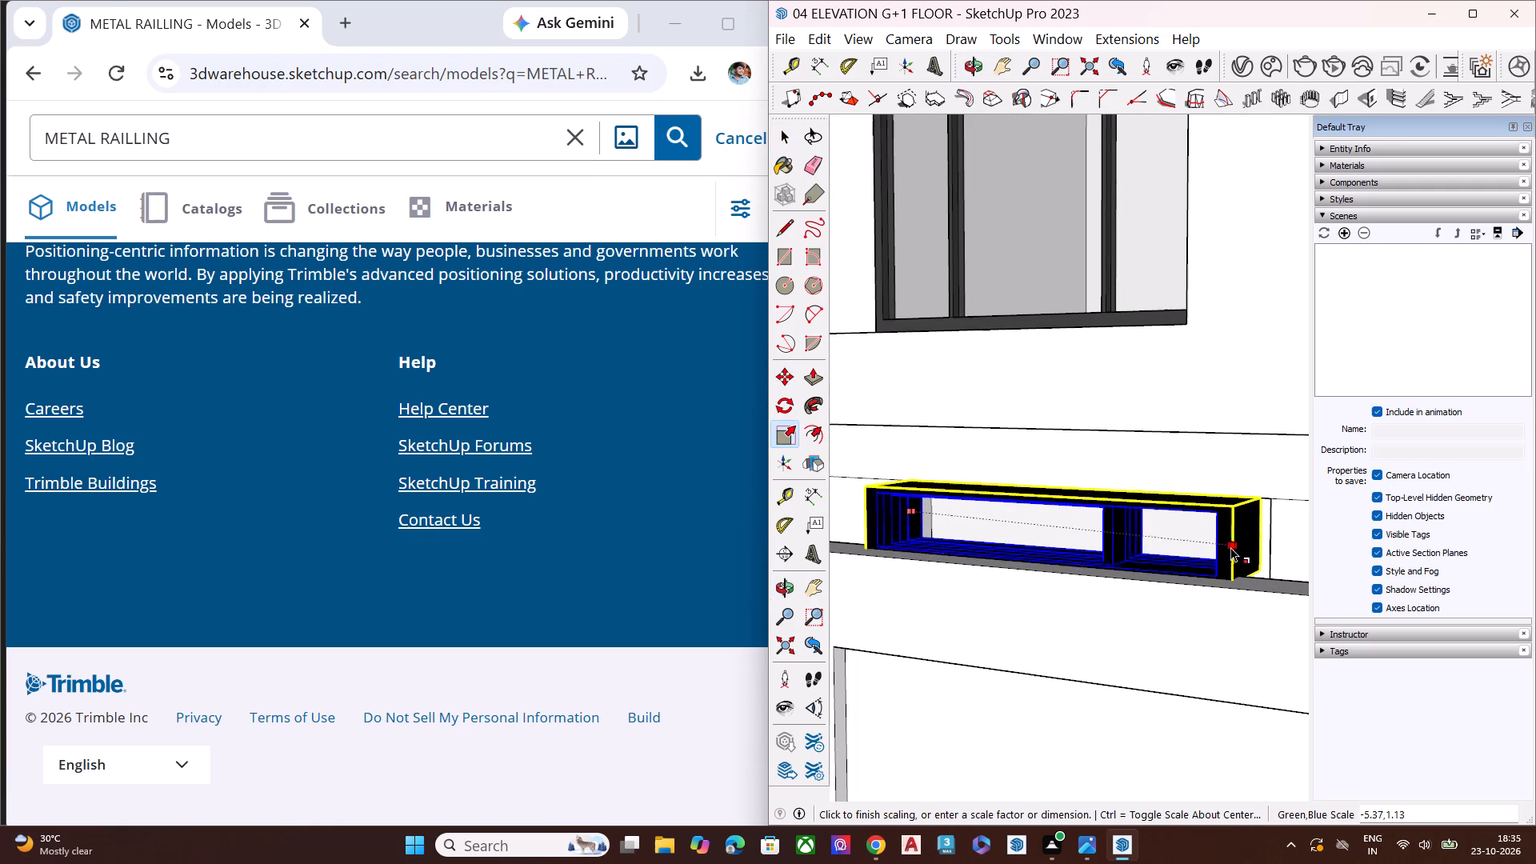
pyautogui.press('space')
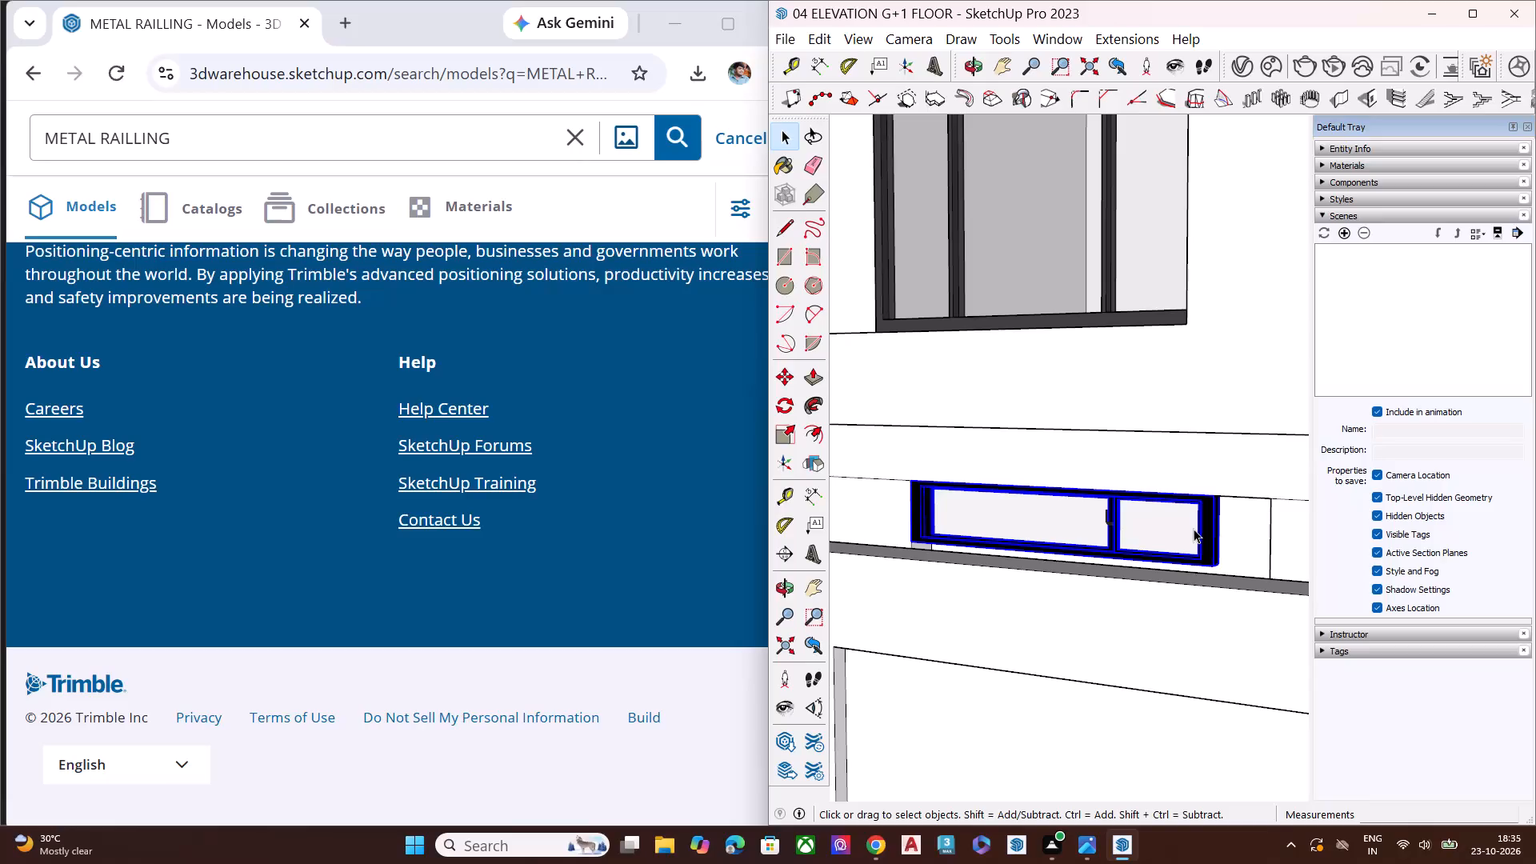
# Scale the horizontal window along its length by about 1.16 so its free end meets the end of the ground-floor opening.
pyautogui.scroll(1, 1256, 572)
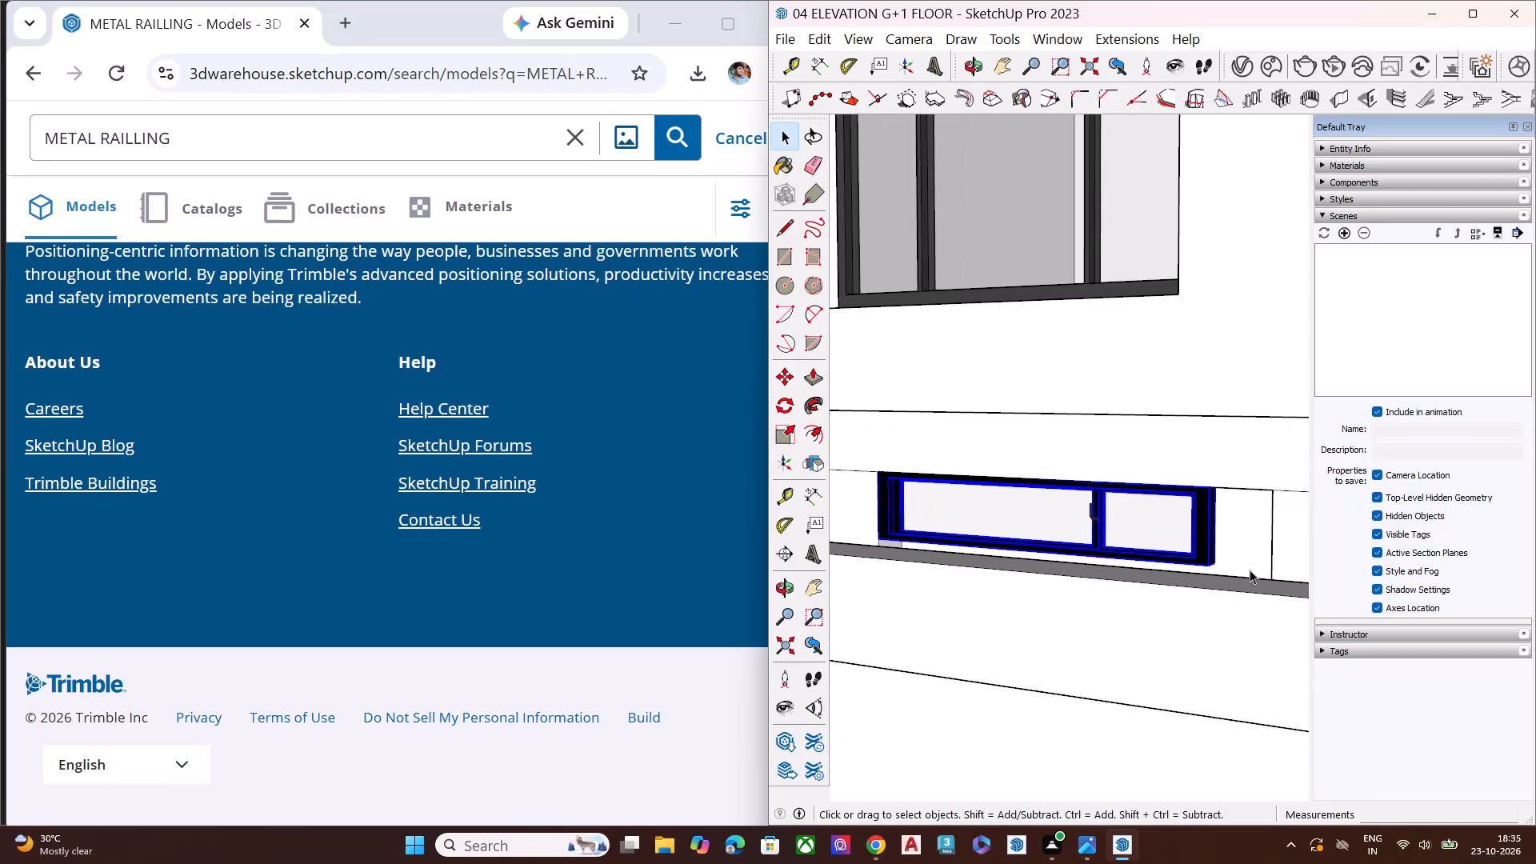
pyautogui.press('s')
pyautogui.scroll(6, 1174, 517)
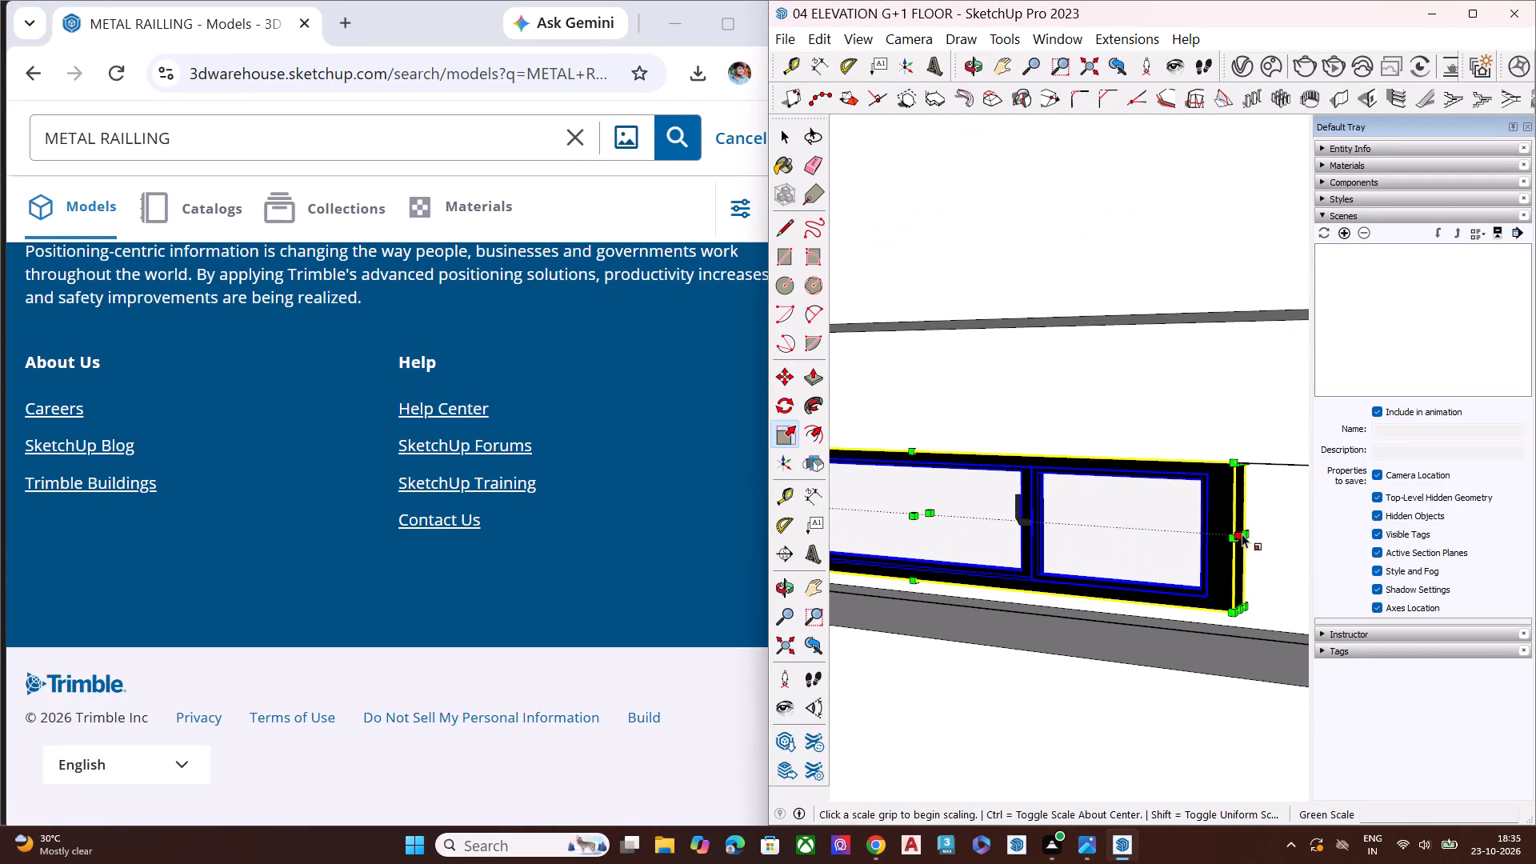
pyautogui.moveTo(1234, 534); pyautogui.dragTo(1175, 550, button='middle')
pyautogui.click(1245, 540)
pyautogui.scroll(-6, 1182, 524)
pyautogui.scroll(2, 1181, 524)
pyautogui.scroll(-2, 1181, 524)
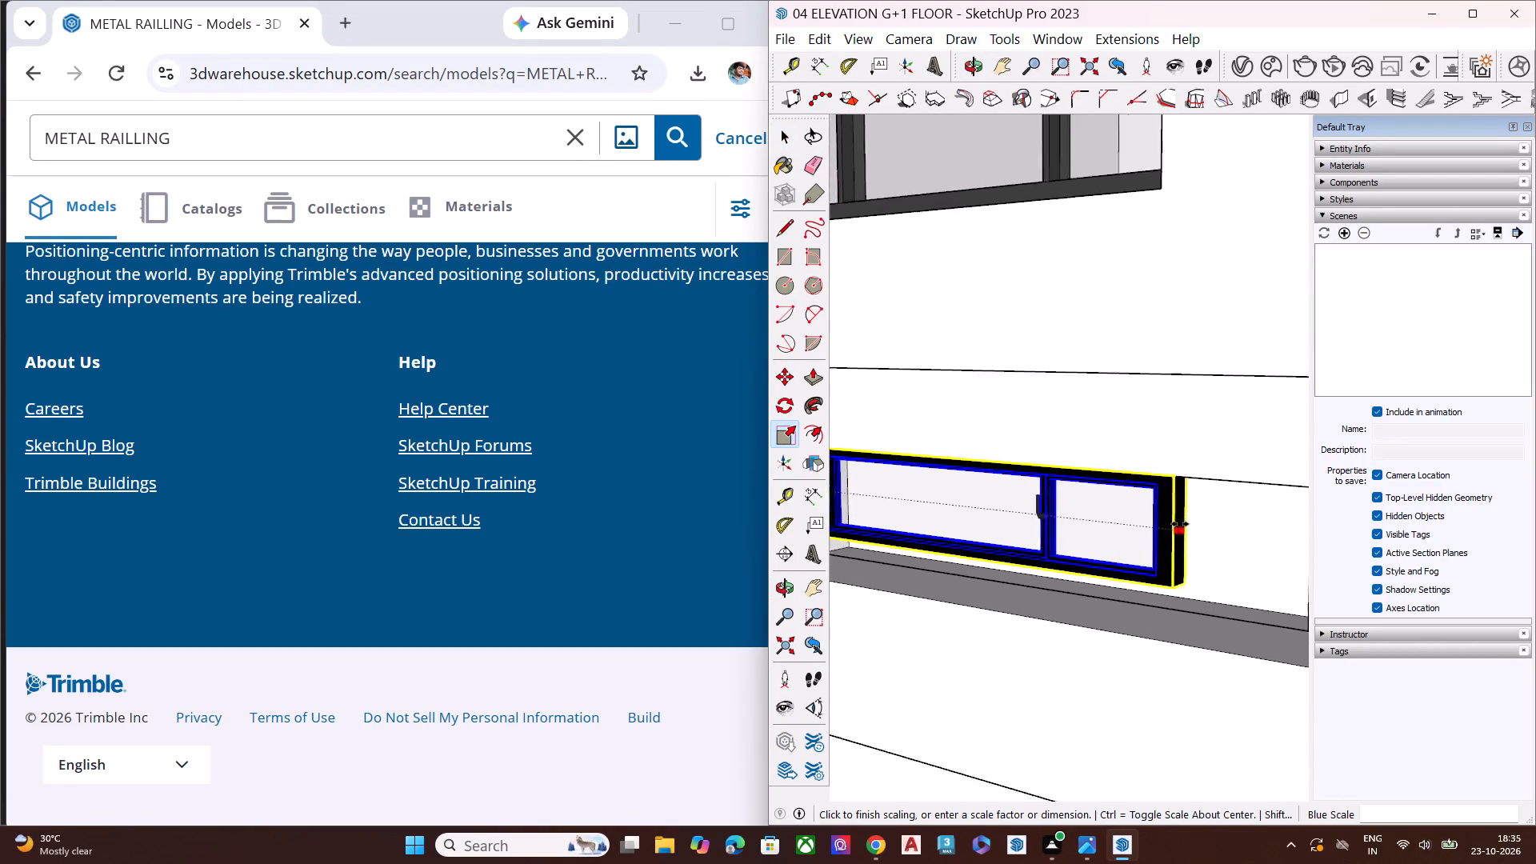
pyautogui.scroll(-2, 1180, 524)
pyautogui.click(1274, 538)
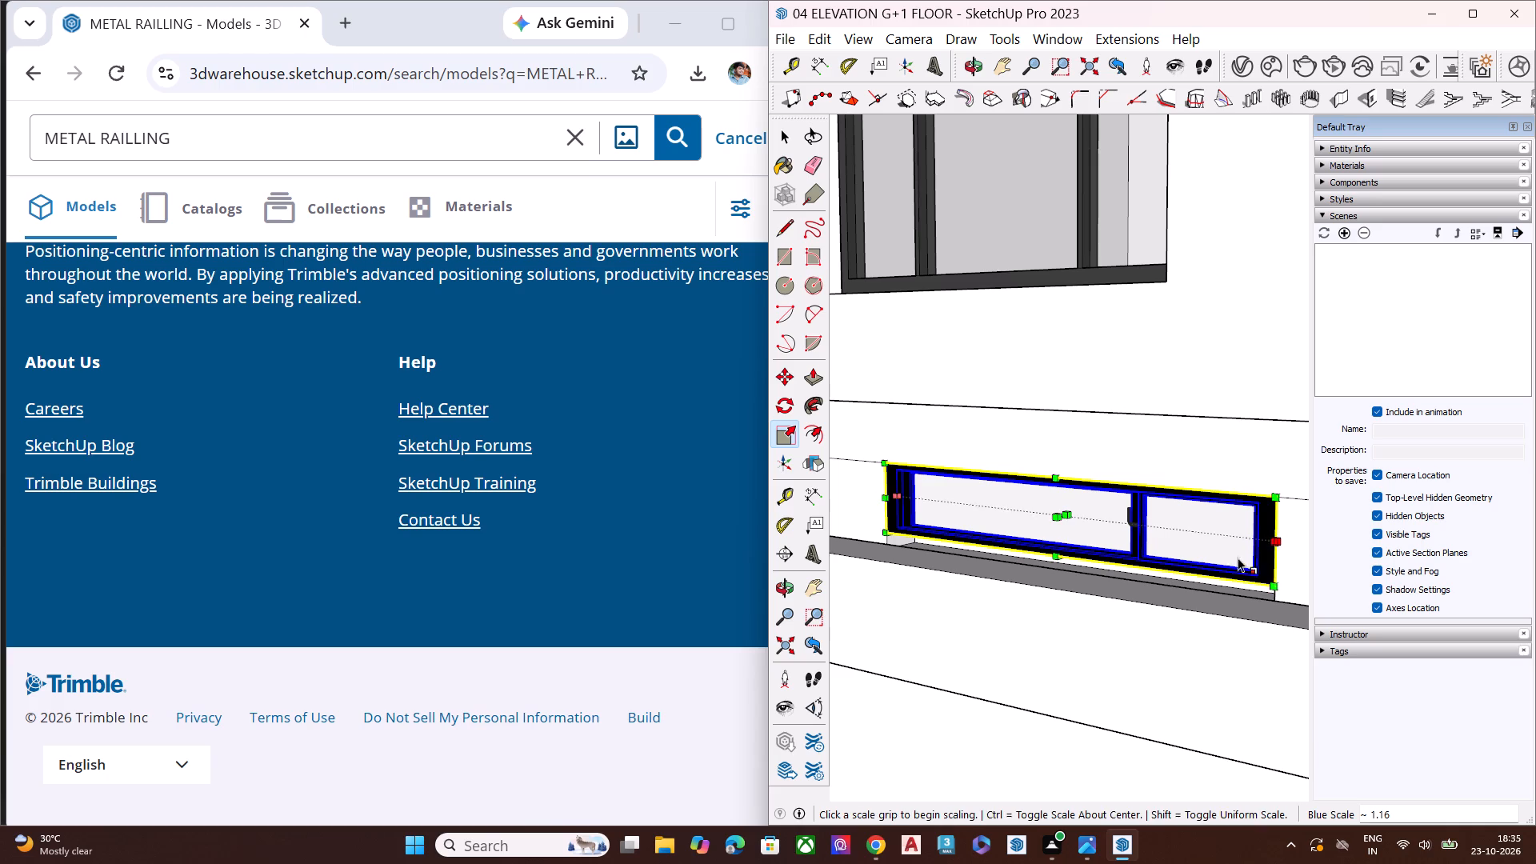
# Scale the horizontal window's height from its bottom edge down to the lower edge of the ground-floor opening.
pyautogui.scroll(5, 1048, 544)
pyautogui.click(1078, 564)
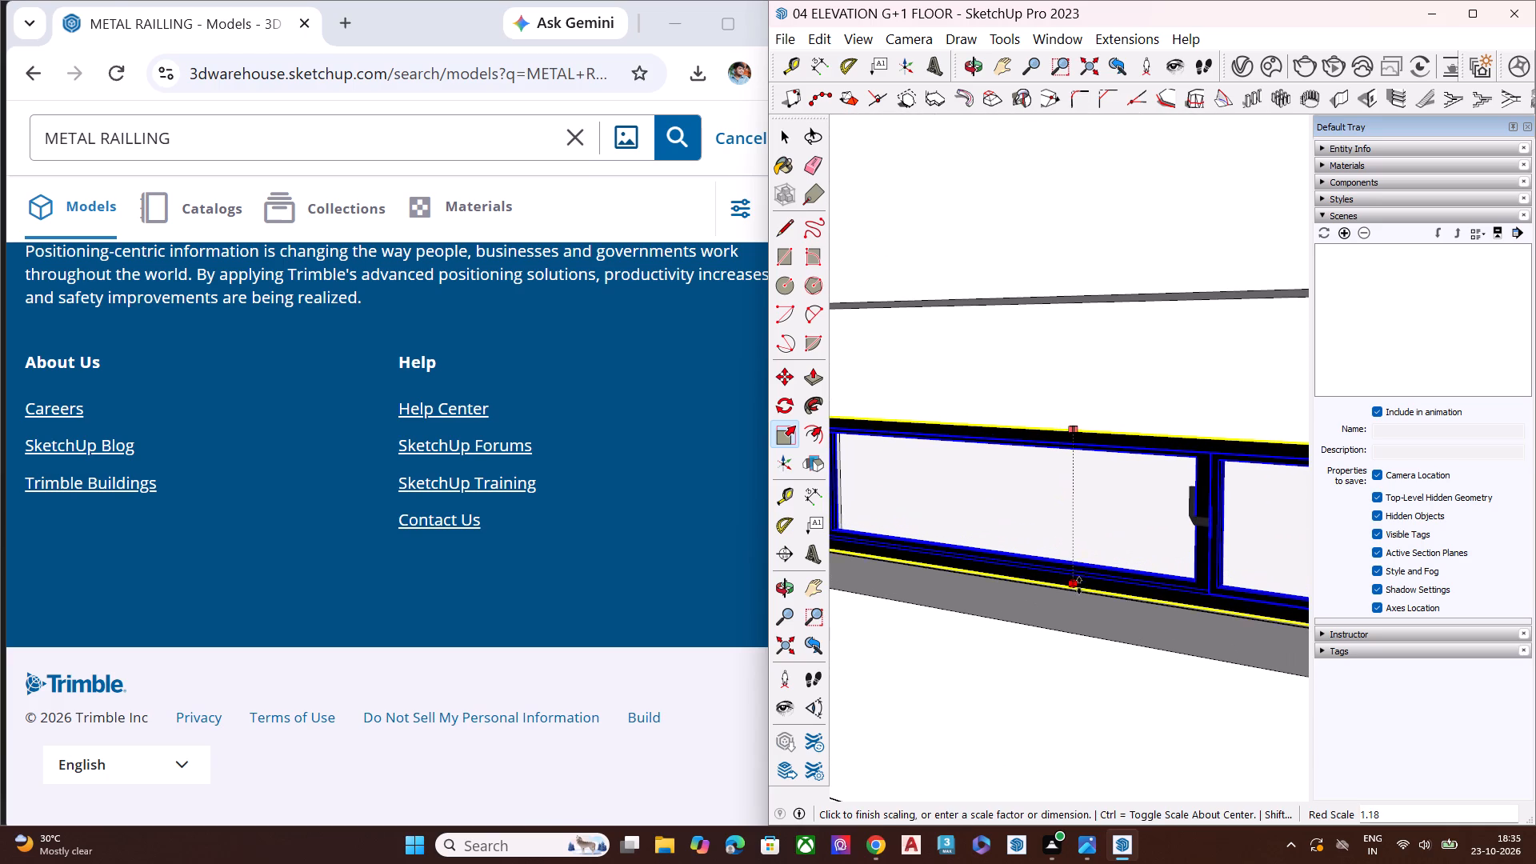
pyautogui.moveTo(1069, 598); pyautogui.dragTo(1005, 703, button='middle')
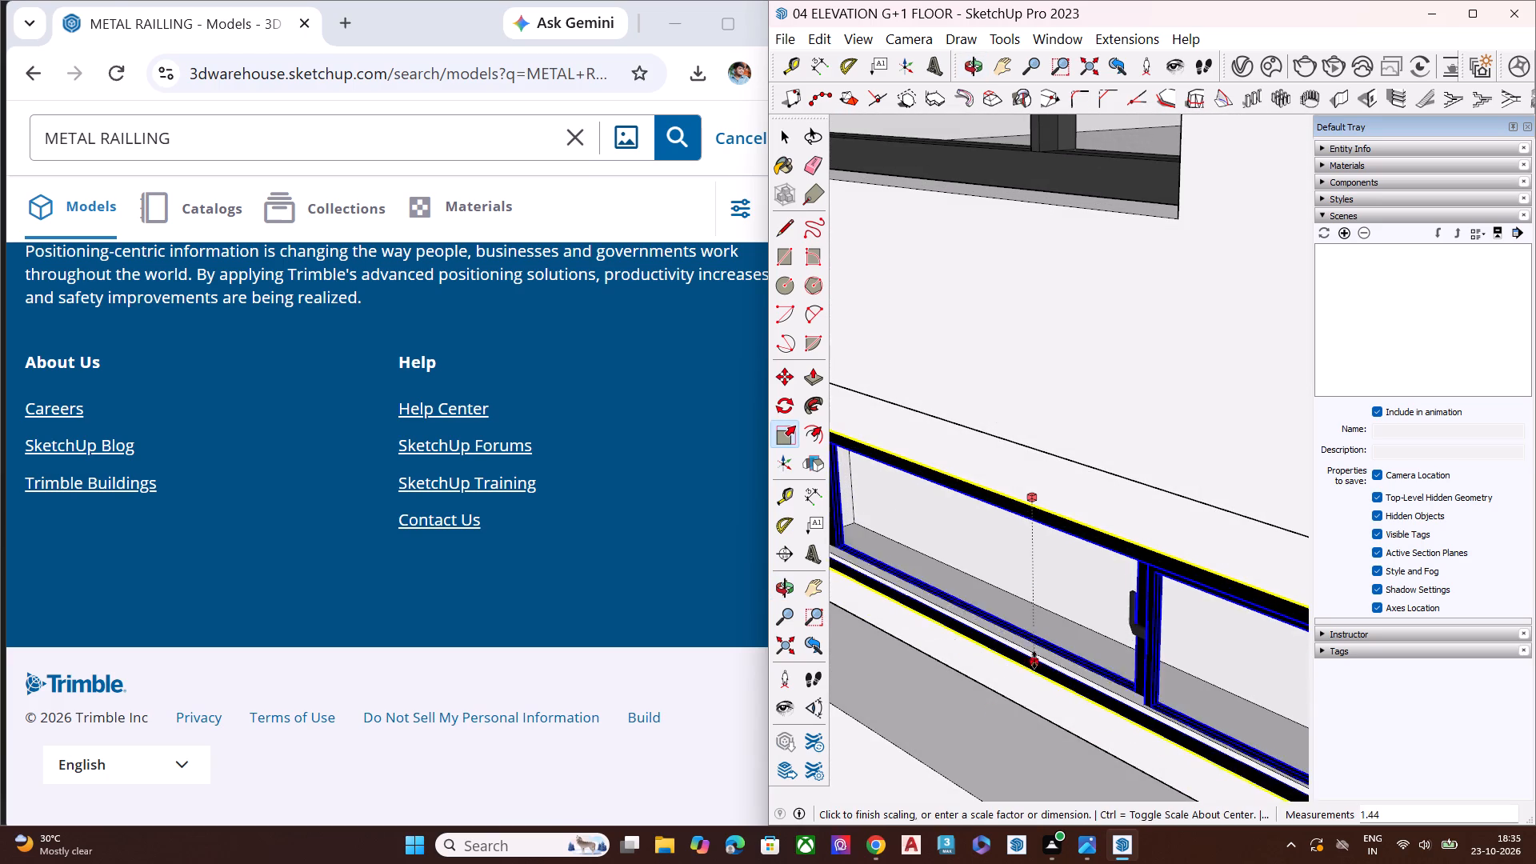
pyautogui.click(1039, 654)
pyautogui.scroll(-1, 1044, 583)
pyautogui.scroll(1, 1056, 586)
pyautogui.scroll(-7, 1058, 586)
pyautogui.moveTo(1056, 659); pyautogui.dragTo(1269, 558, button='middle')
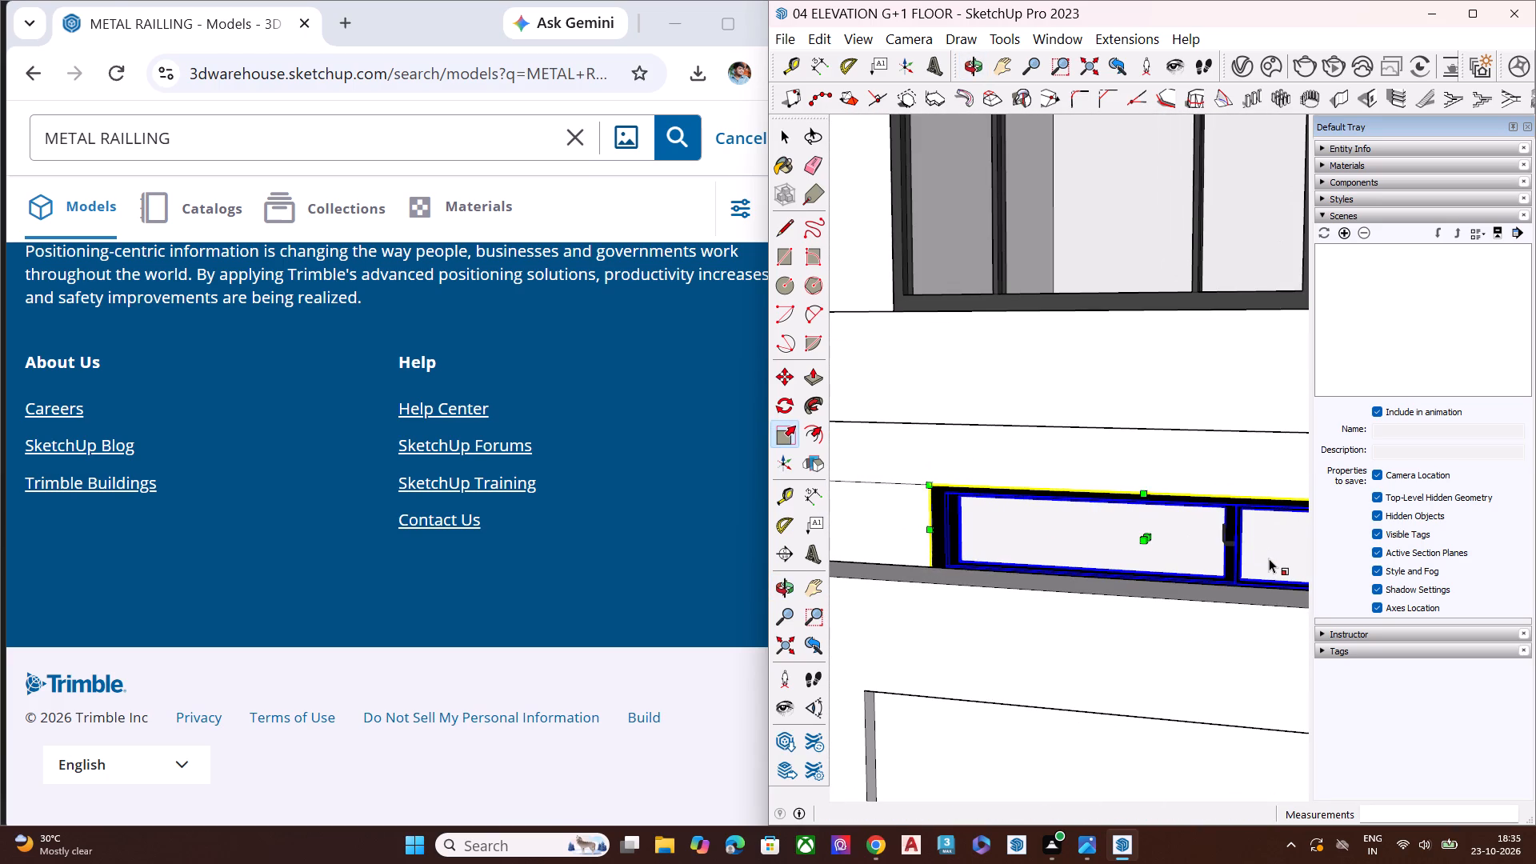
pyautogui.press('space')
# Examine how the horizontal window sits in the ground-floor opening and which way its handle faces.
pyautogui.scroll(-9, 1232, 536)
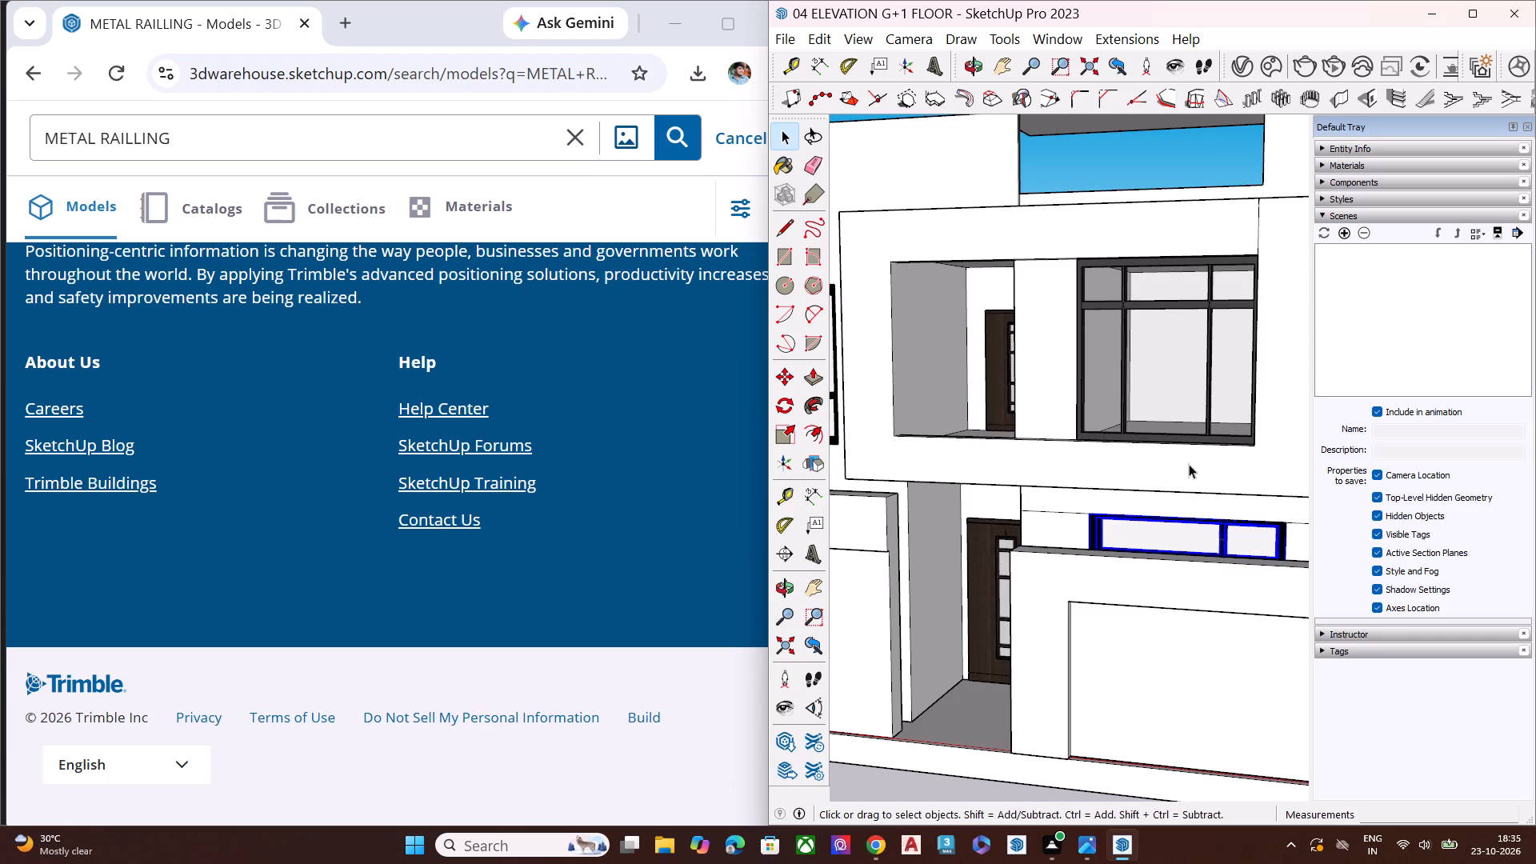
pyautogui.scroll(-7, 1193, 462)
pyautogui.moveTo(1198, 511); pyautogui.dragTo(1283, 475, button='middle')
pyautogui.scroll(-3, 1136, 529)
pyautogui.scroll(4, 1139, 532)
pyautogui.scroll(-5, 1146, 537)
pyautogui.moveTo(1161, 565); pyautogui.dragTo(1328, 769, button='middle')
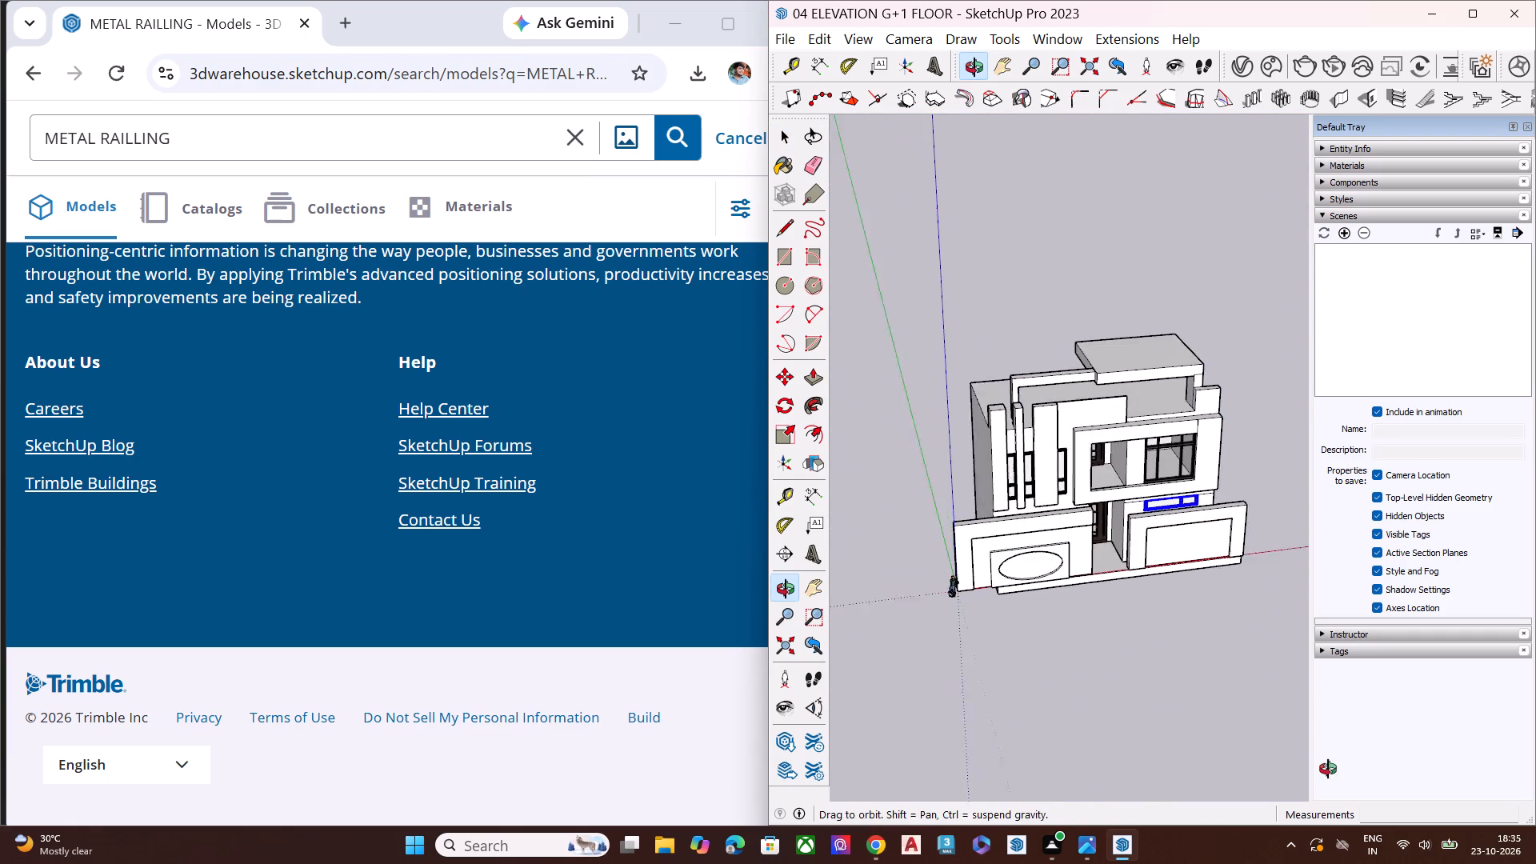
pyautogui.moveTo(1328, 769); pyautogui.dragTo(1339, 766, button='middle')
pyautogui.scroll(11, 1161, 504)
pyautogui.scroll(-1, 1216, 478)
pyautogui.scroll(9, 1216, 478)
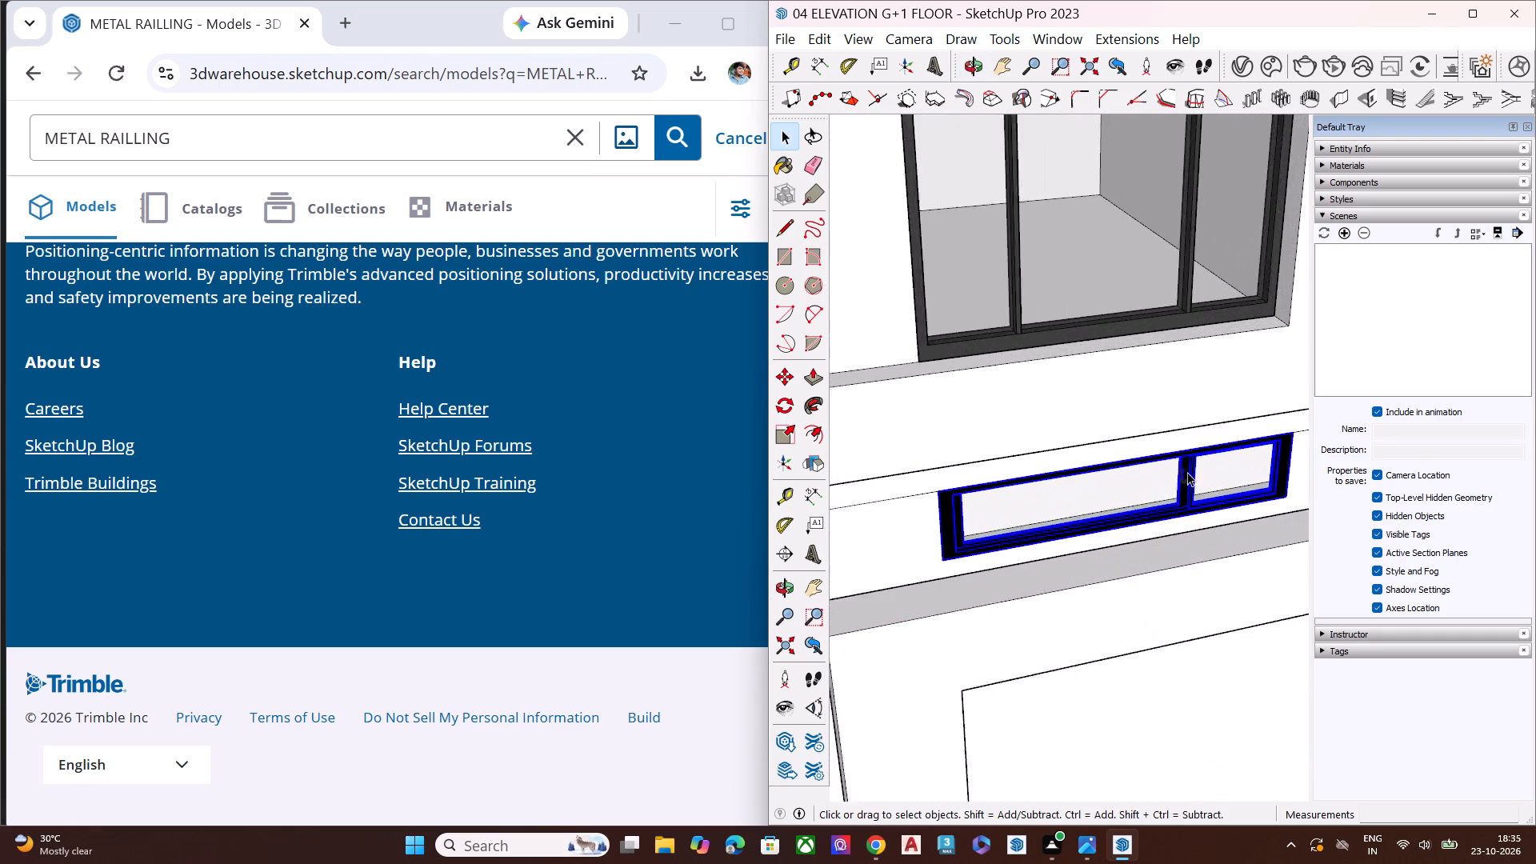
pyautogui.scroll(6, 1187, 472)
pyautogui.scroll(-3, 1190, 487)
pyautogui.scroll(6, 1190, 487)
pyautogui.scroll(-1, 1190, 486)
pyautogui.scroll(4, 1190, 486)
pyautogui.scroll(-1, 1190, 486)
pyautogui.scroll(8, 1190, 486)
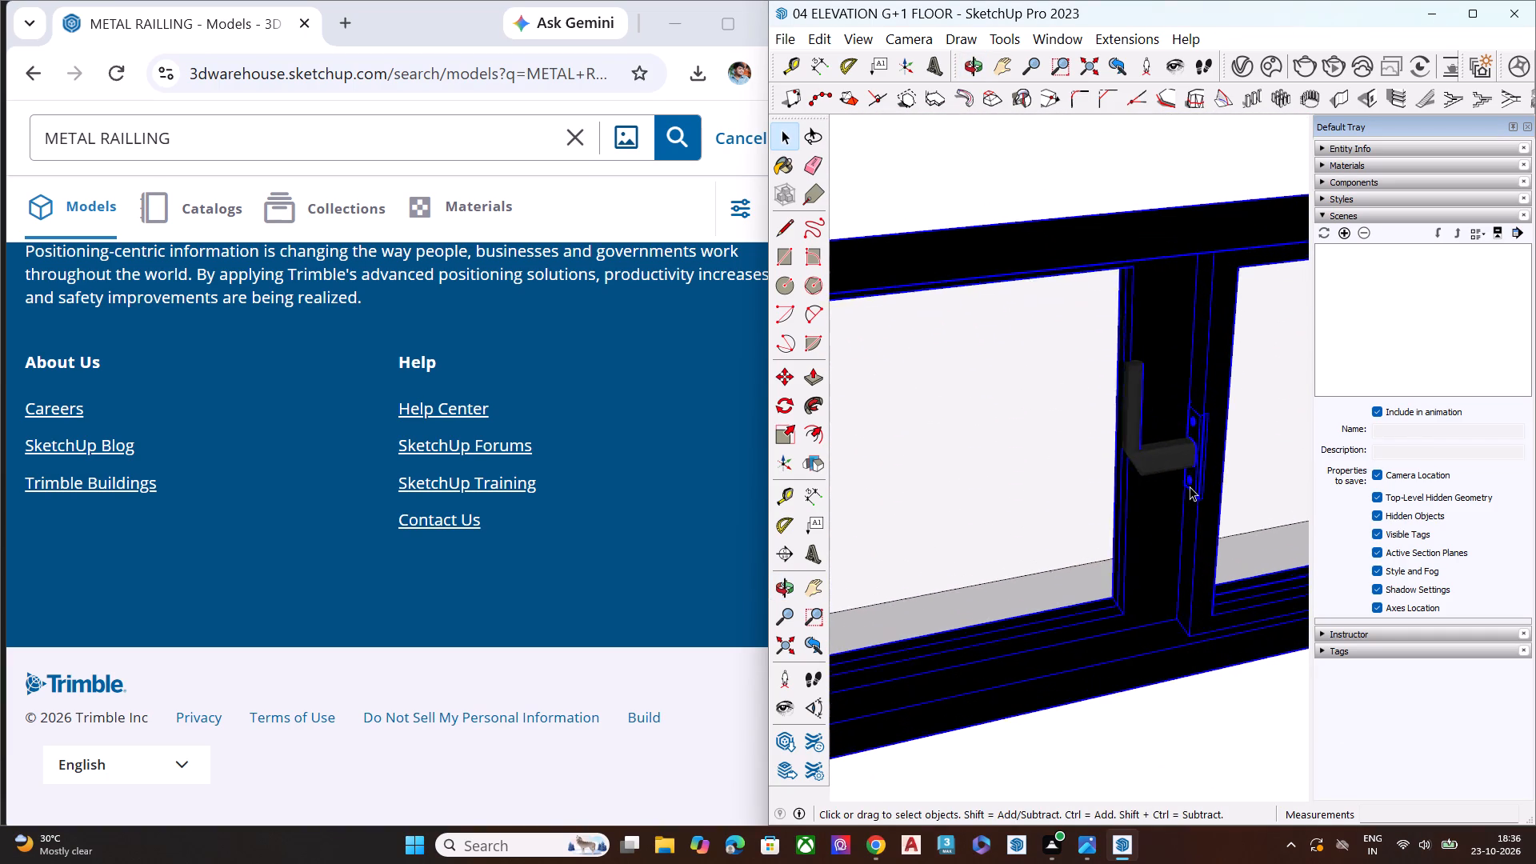
pyautogui.scroll(7, 1190, 486)
pyautogui.scroll(-6, 1152, 488)
pyautogui.moveTo(1168, 482); pyautogui.dragTo(992, 504, button='middle')
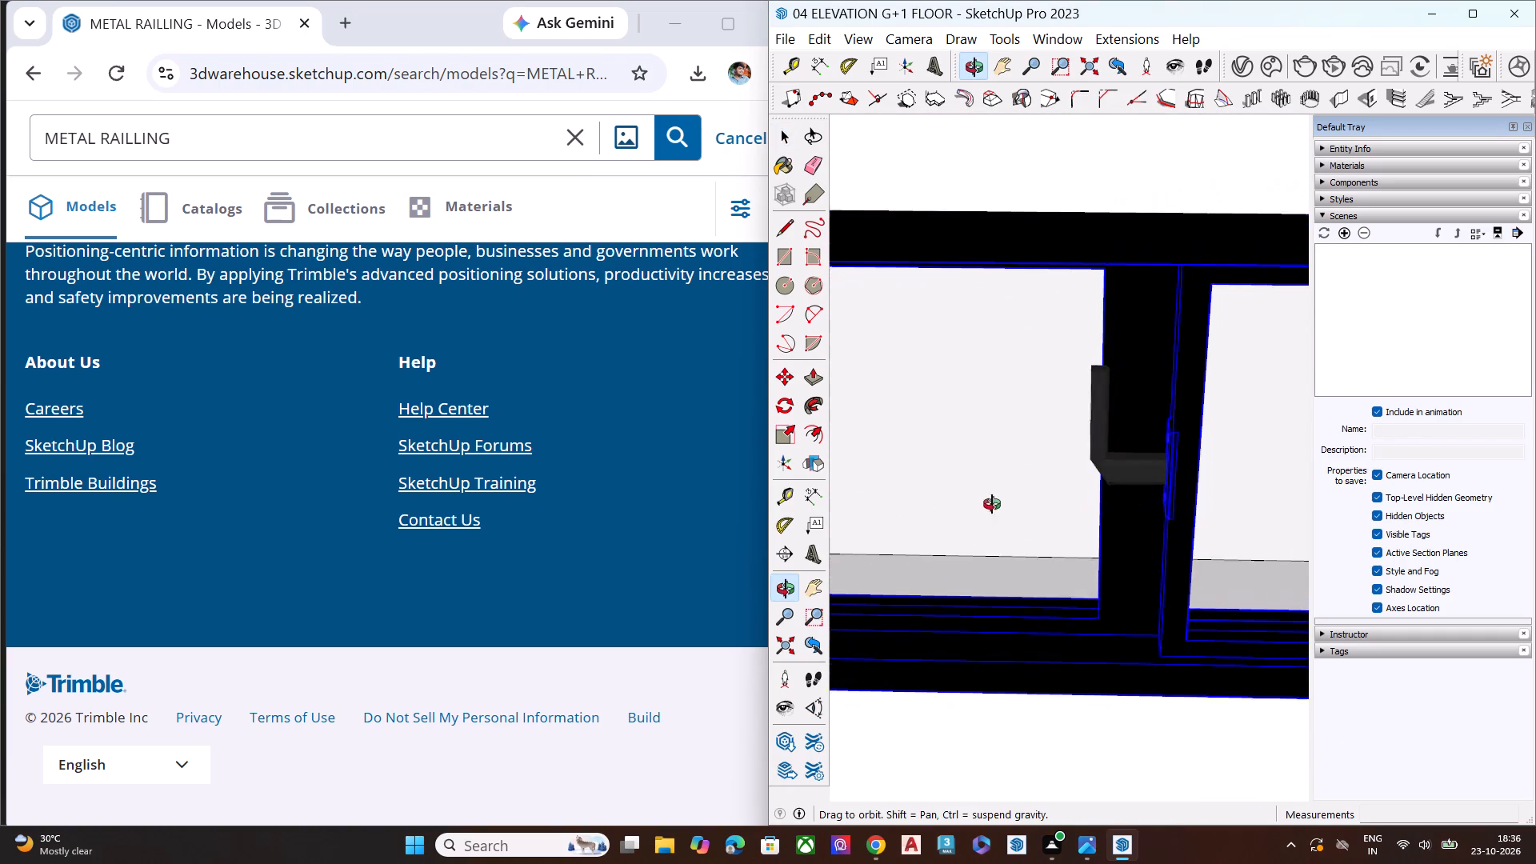
pyautogui.moveTo(992, 504); pyautogui.dragTo(1383, 369, button='middle')
pyautogui.moveTo(1159, 449); pyautogui.dragTo(1294, 358, button='middle')
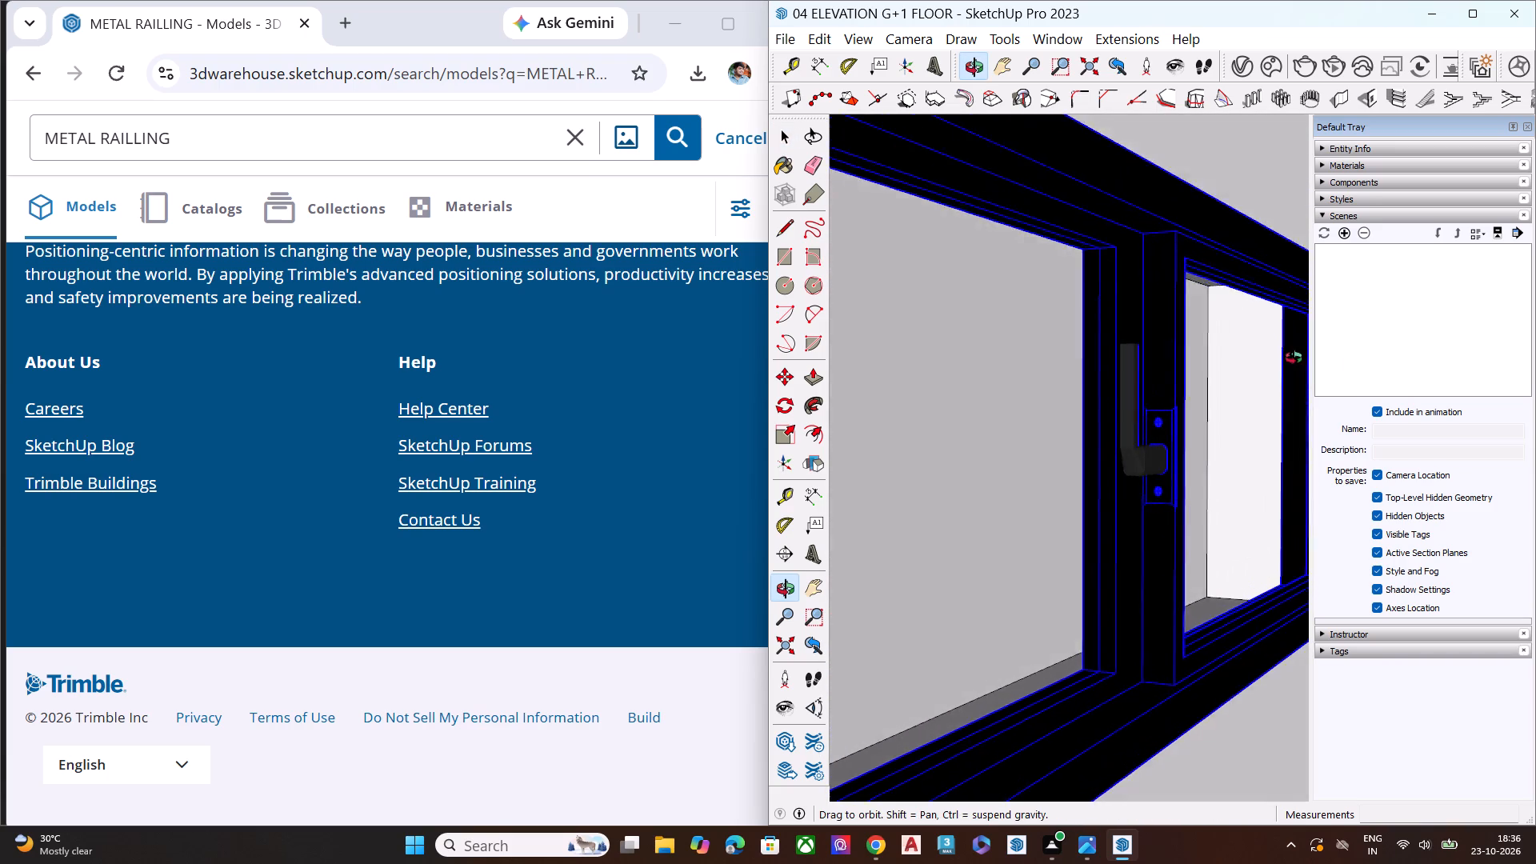
pyautogui.moveTo(1294, 358); pyautogui.dragTo(1246, 386, button='middle')
pyautogui.scroll(-1, 1196, 428)
pyautogui.scroll(1, 1200, 430)
pyautogui.scroll(-8, 1205, 431)
pyautogui.scroll(1, 1218, 441)
pyautogui.scroll(-2, 1219, 441)
pyautogui.scroll(1, 1222, 444)
pyautogui.scroll(-7, 1222, 444)
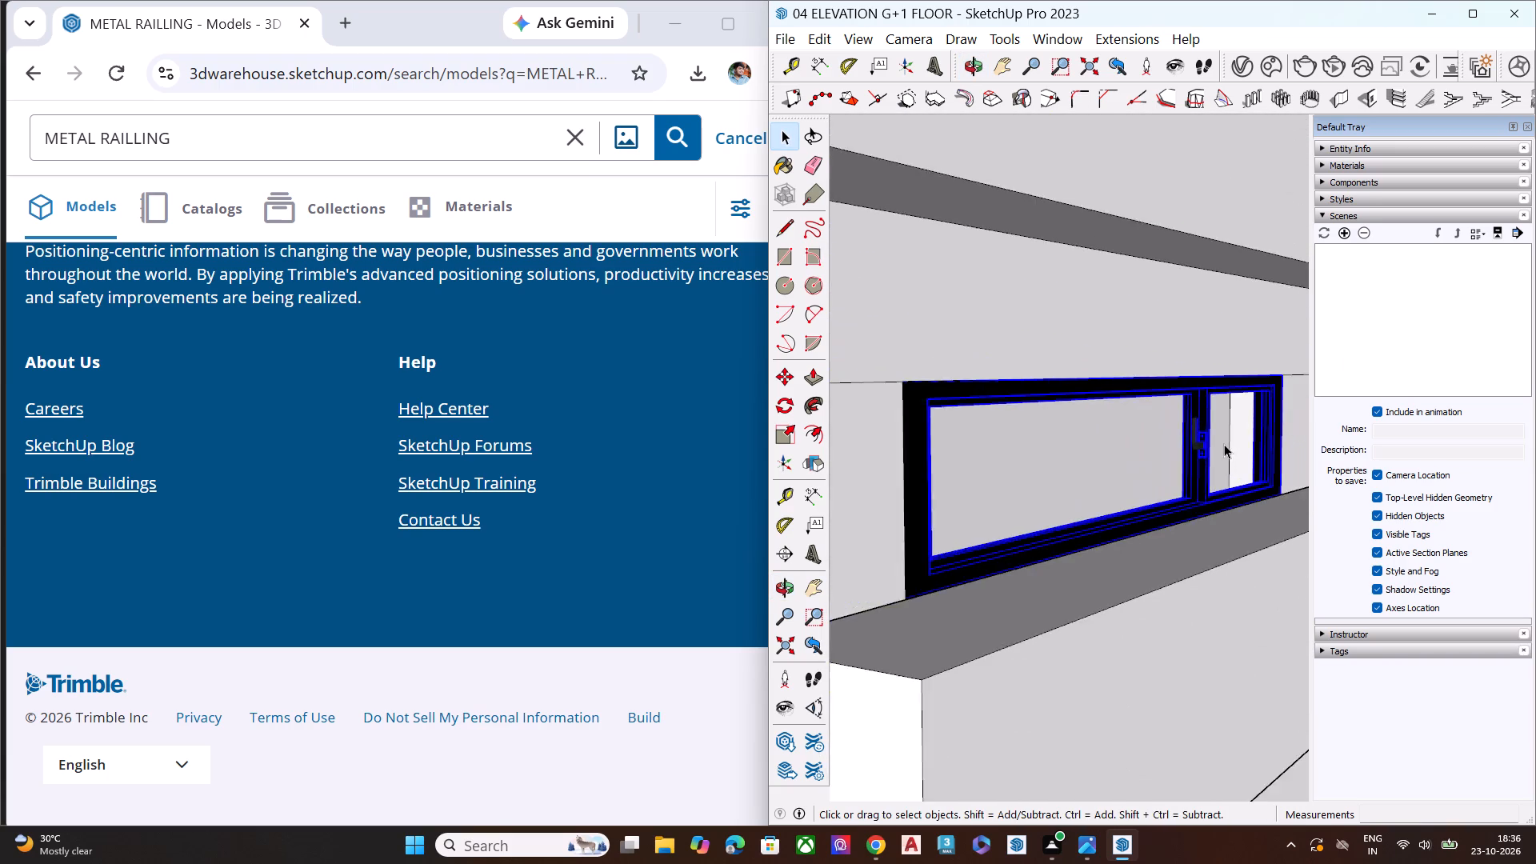
pyautogui.scroll(-6, 1224, 444)
pyautogui.moveTo(1174, 458); pyautogui.dragTo(1206, 488, button='middle')
pyautogui.scroll(3, 1187, 472)
pyautogui.scroll(-1, 1175, 466)
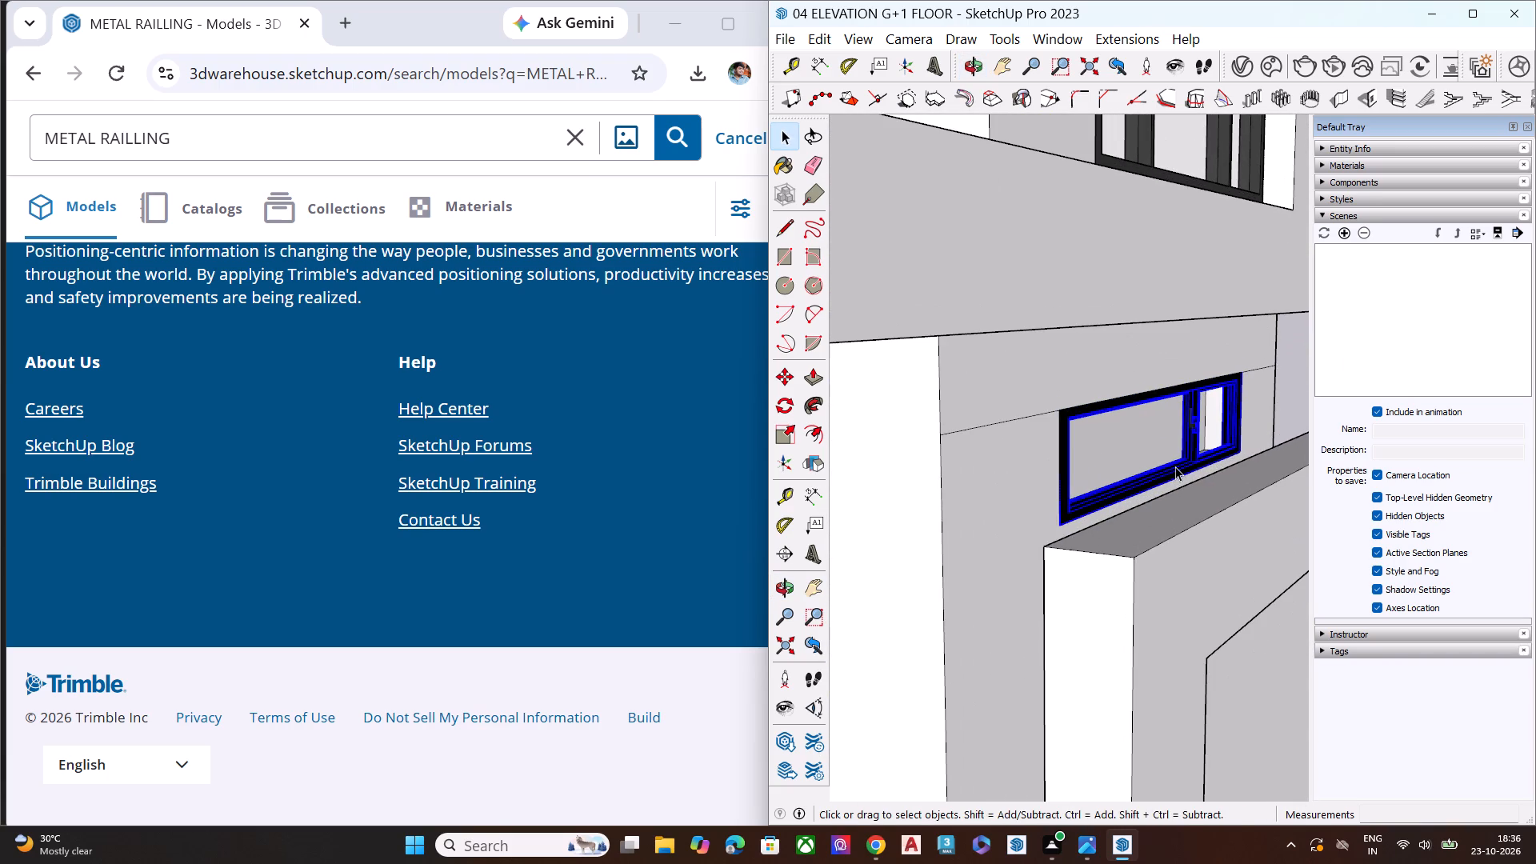
# Move the horizontal window by its upper corner out of the ground-floor opening to a clear spot in front of the boundary wall.
pyautogui.press('m')
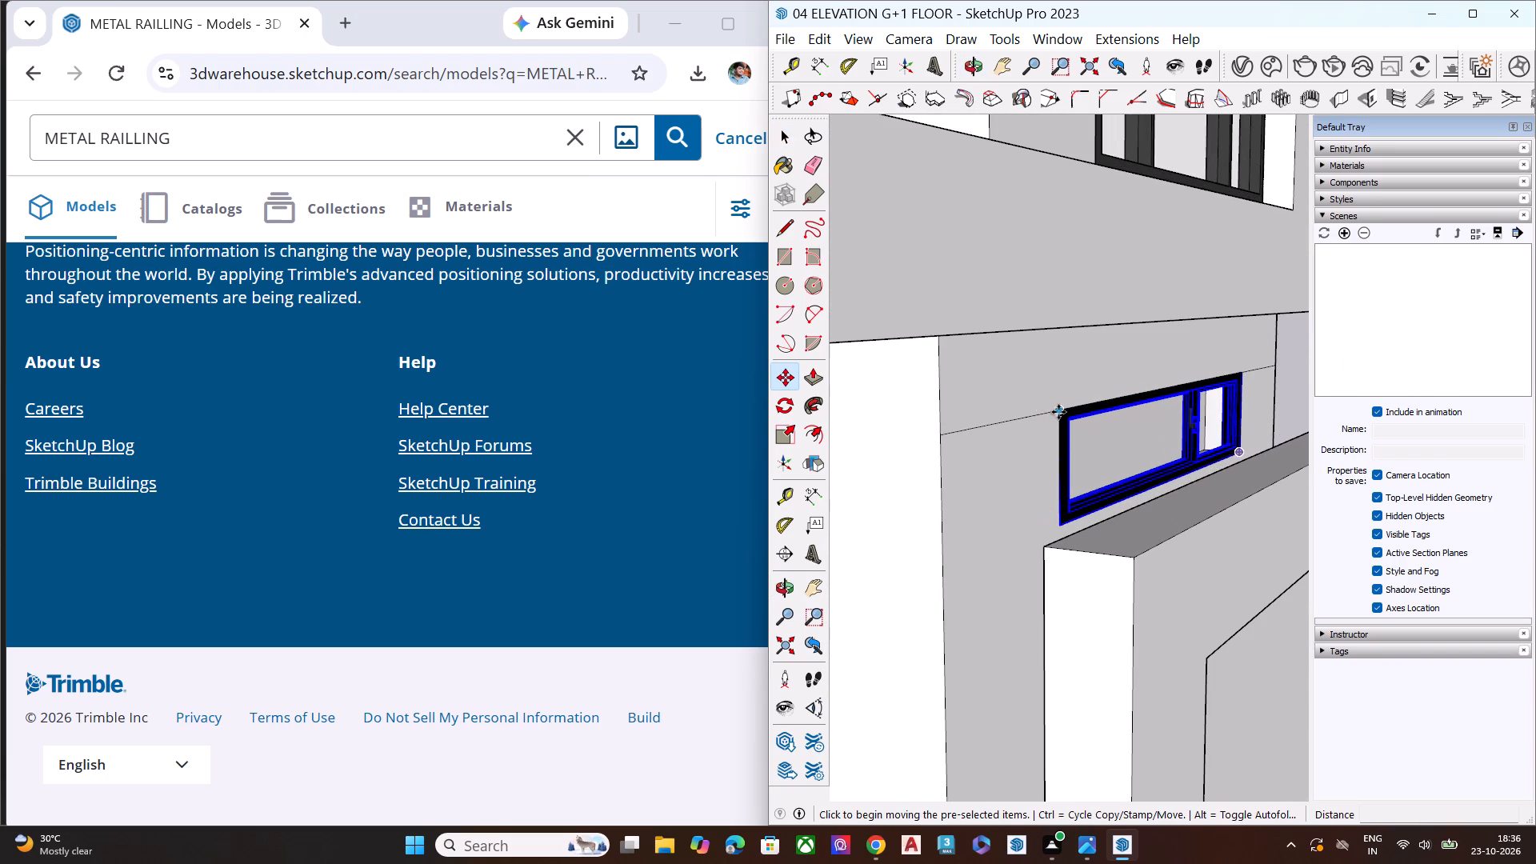
pyautogui.click(1059, 412)
pyautogui.scroll(-4, 938, 458)
pyautogui.scroll(3, 977, 488)
pyautogui.scroll(-4, 983, 490)
pyautogui.scroll(-5, 1129, 470)
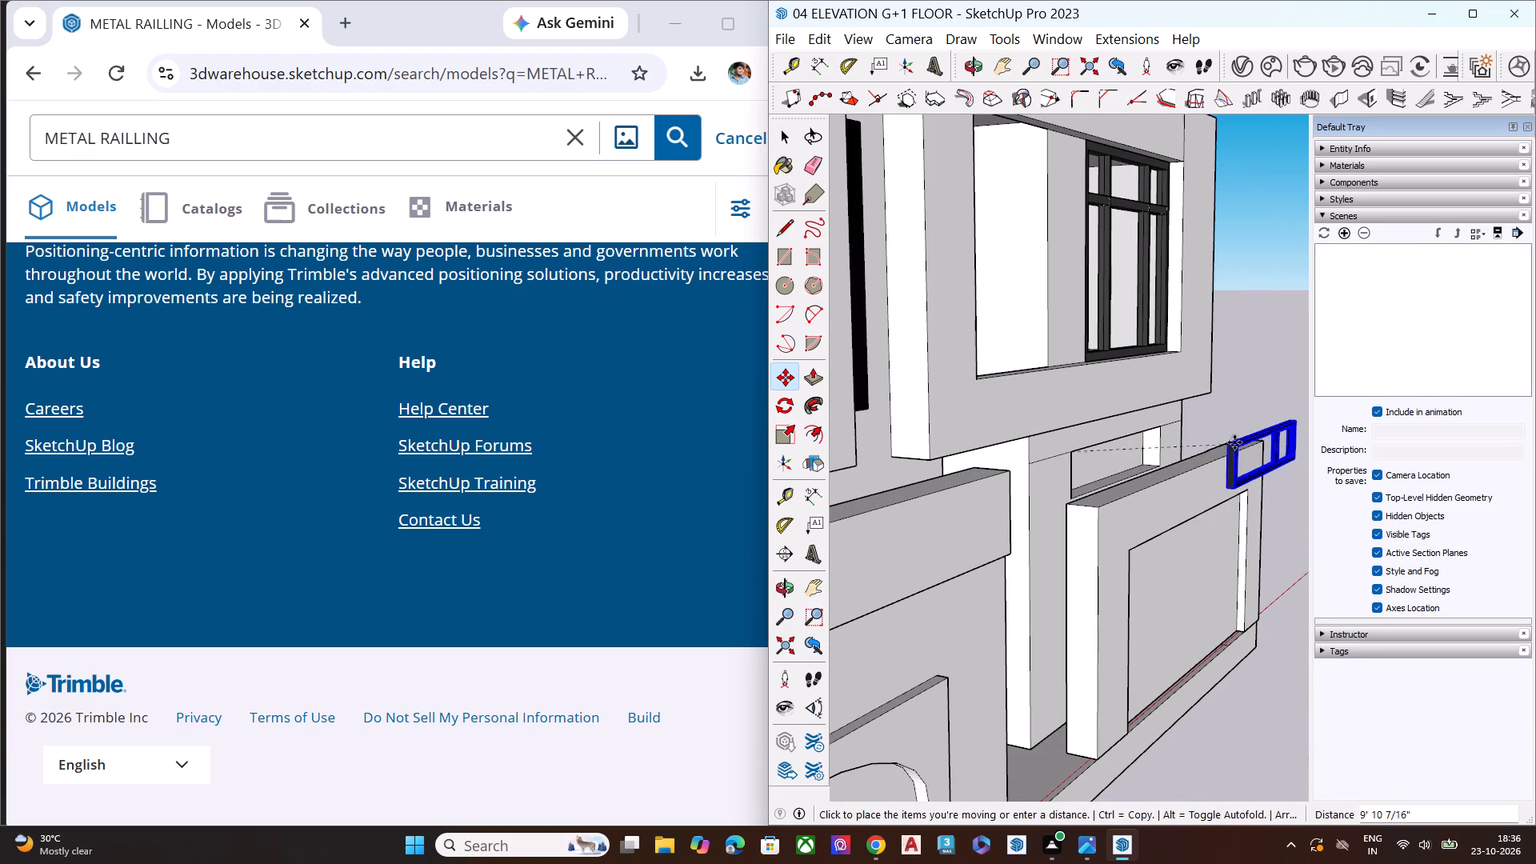
pyautogui.click(1249, 463)
# Rotate the horizontal window a half turn in the facade plane about its lower end corner, reversing its wide and narrow panes.
pyautogui.moveTo(1164, 544); pyautogui.dragTo(856, 602, button='middle')
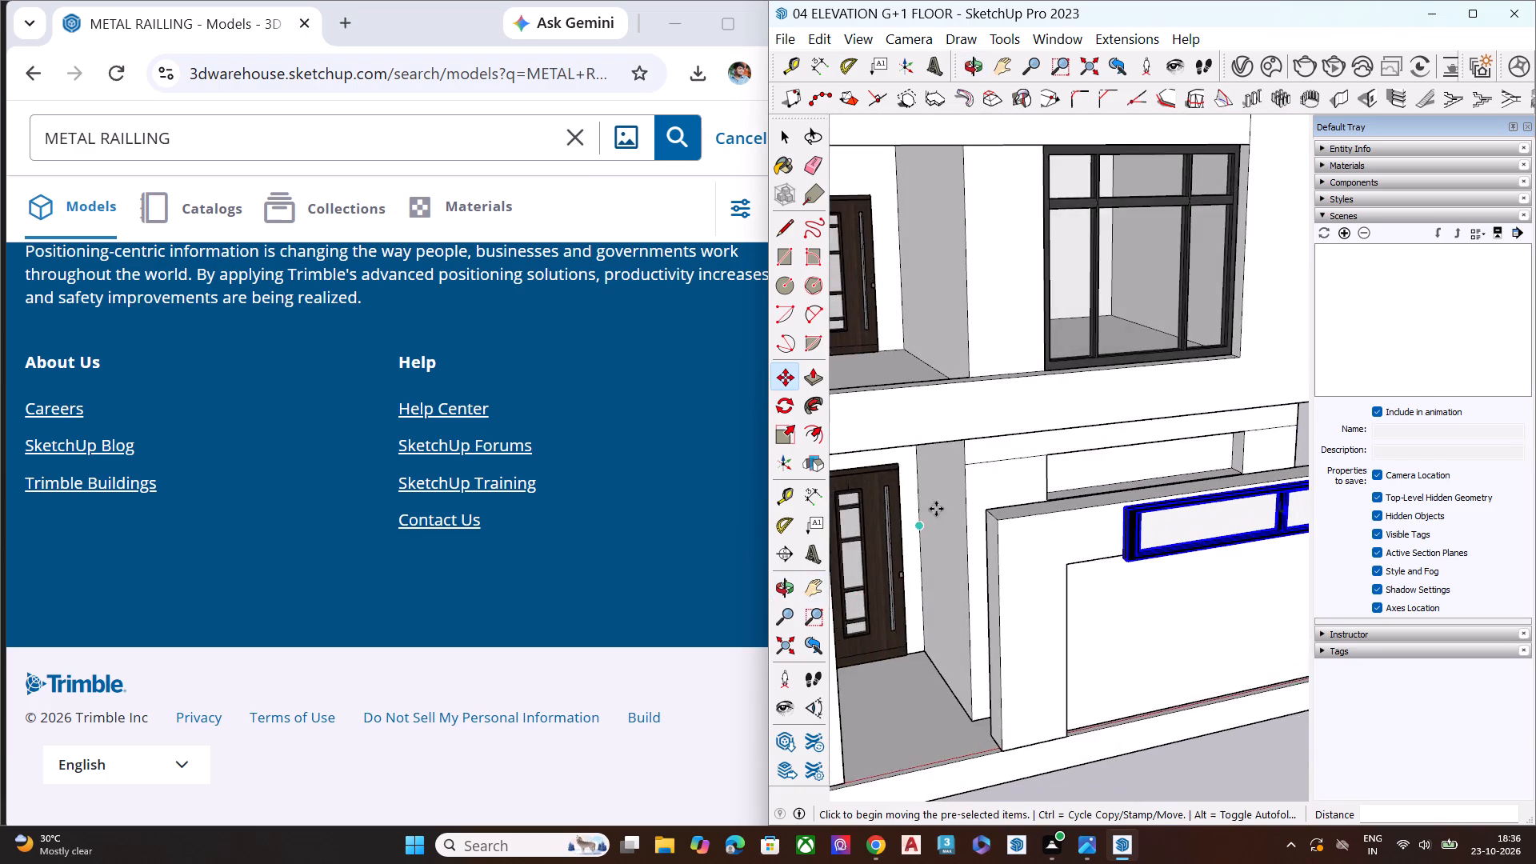
pyautogui.scroll(-3, 937, 507)
pyautogui.scroll(2, 940, 526)
pyautogui.scroll(-2, 941, 526)
pyautogui.scroll(1, 943, 530)
pyautogui.scroll(-3, 961, 542)
pyautogui.moveTo(1142, 562); pyautogui.dragTo(1155, 732, button='middle')
pyautogui.scroll(1, 1058, 540)
pyautogui.scroll(-1, 1058, 540)
pyautogui.scroll(5, 1058, 540)
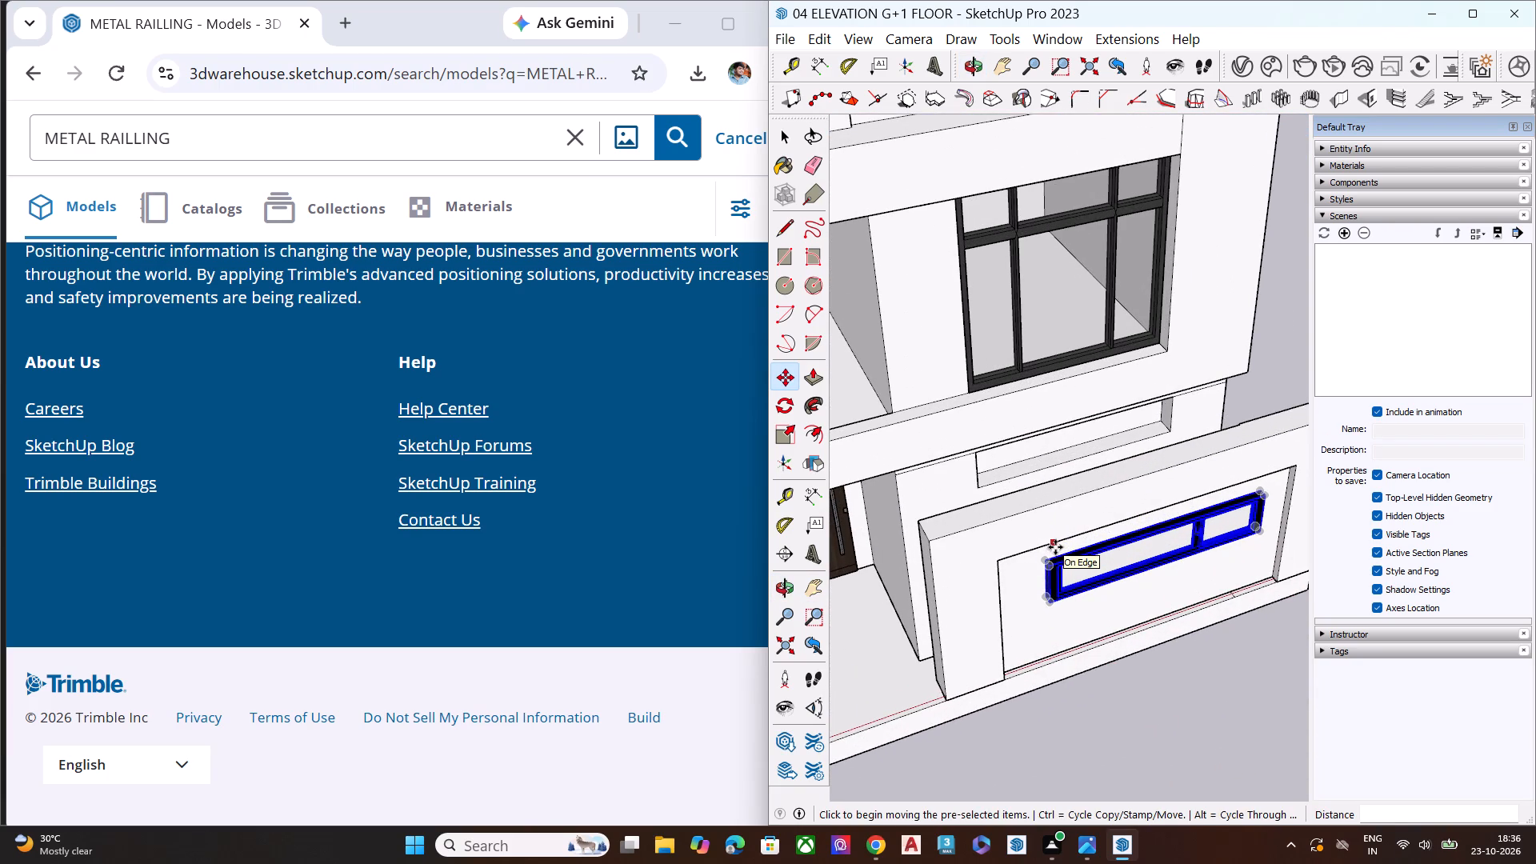
pyautogui.write('AQ')
pyautogui.moveTo(1069, 580); pyautogui.dragTo(1071, 582, button='middle')
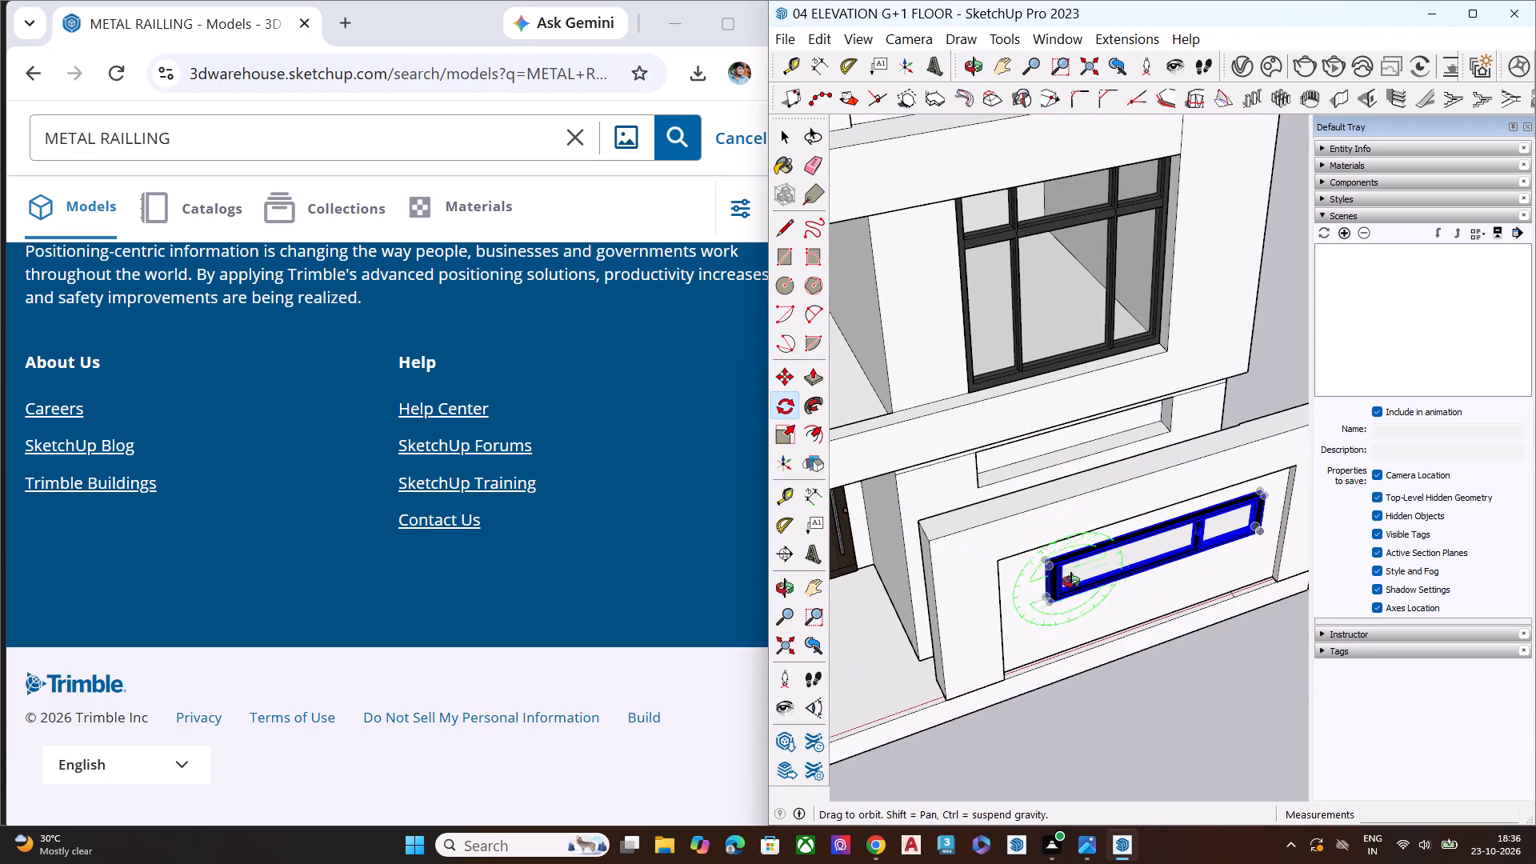
pyautogui.moveTo(1071, 582); pyautogui.dragTo(1310, 698, button='middle')
pyautogui.scroll(3, 1202, 618)
pyautogui.scroll(-1, 1202, 618)
pyautogui.scroll(6, 1202, 618)
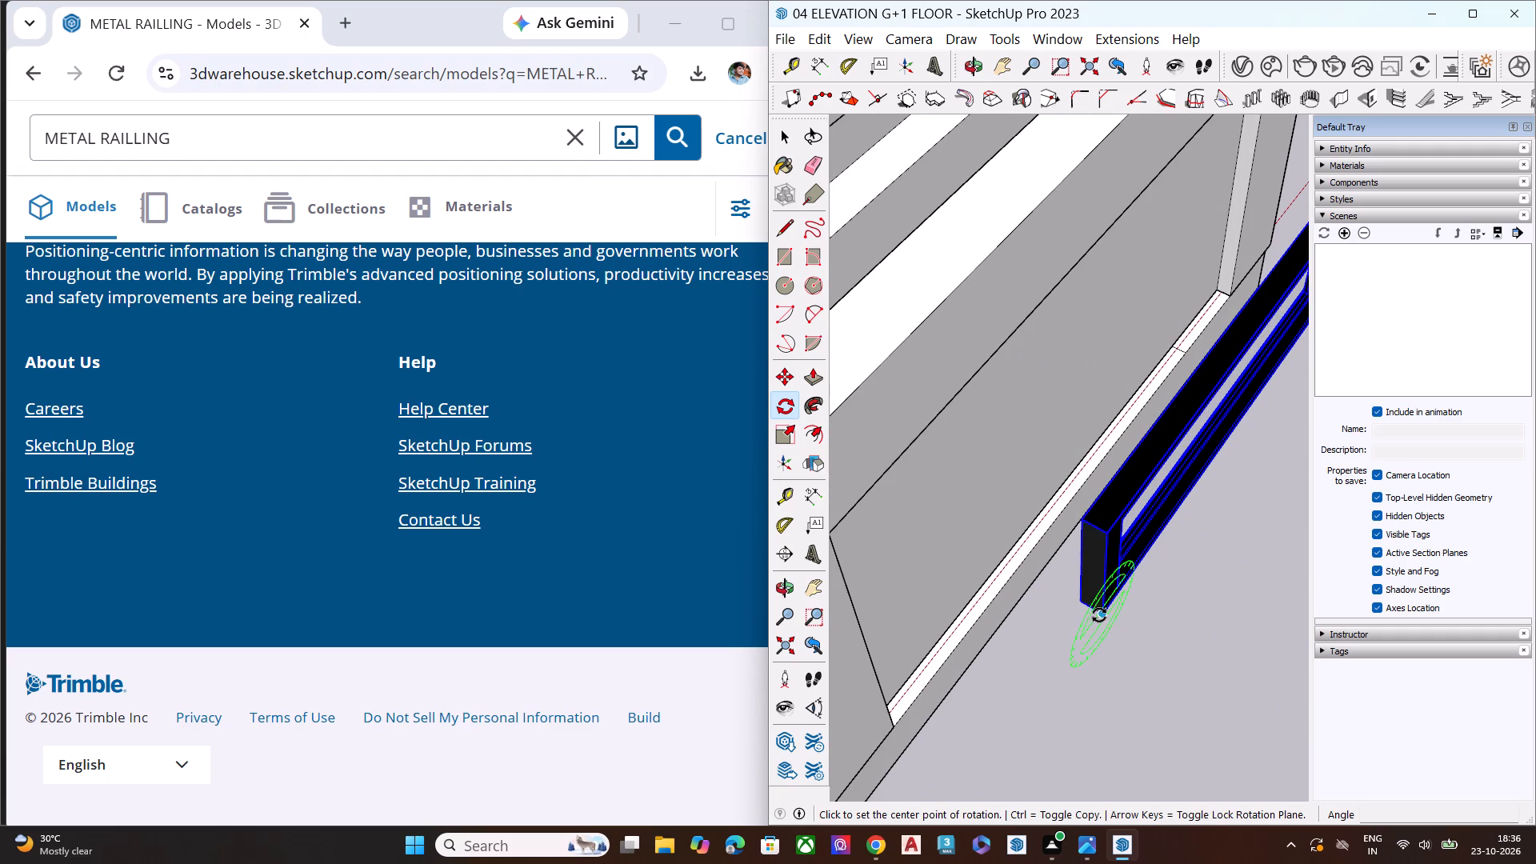
pyautogui.click(1099, 615)
pyautogui.click(1149, 648)
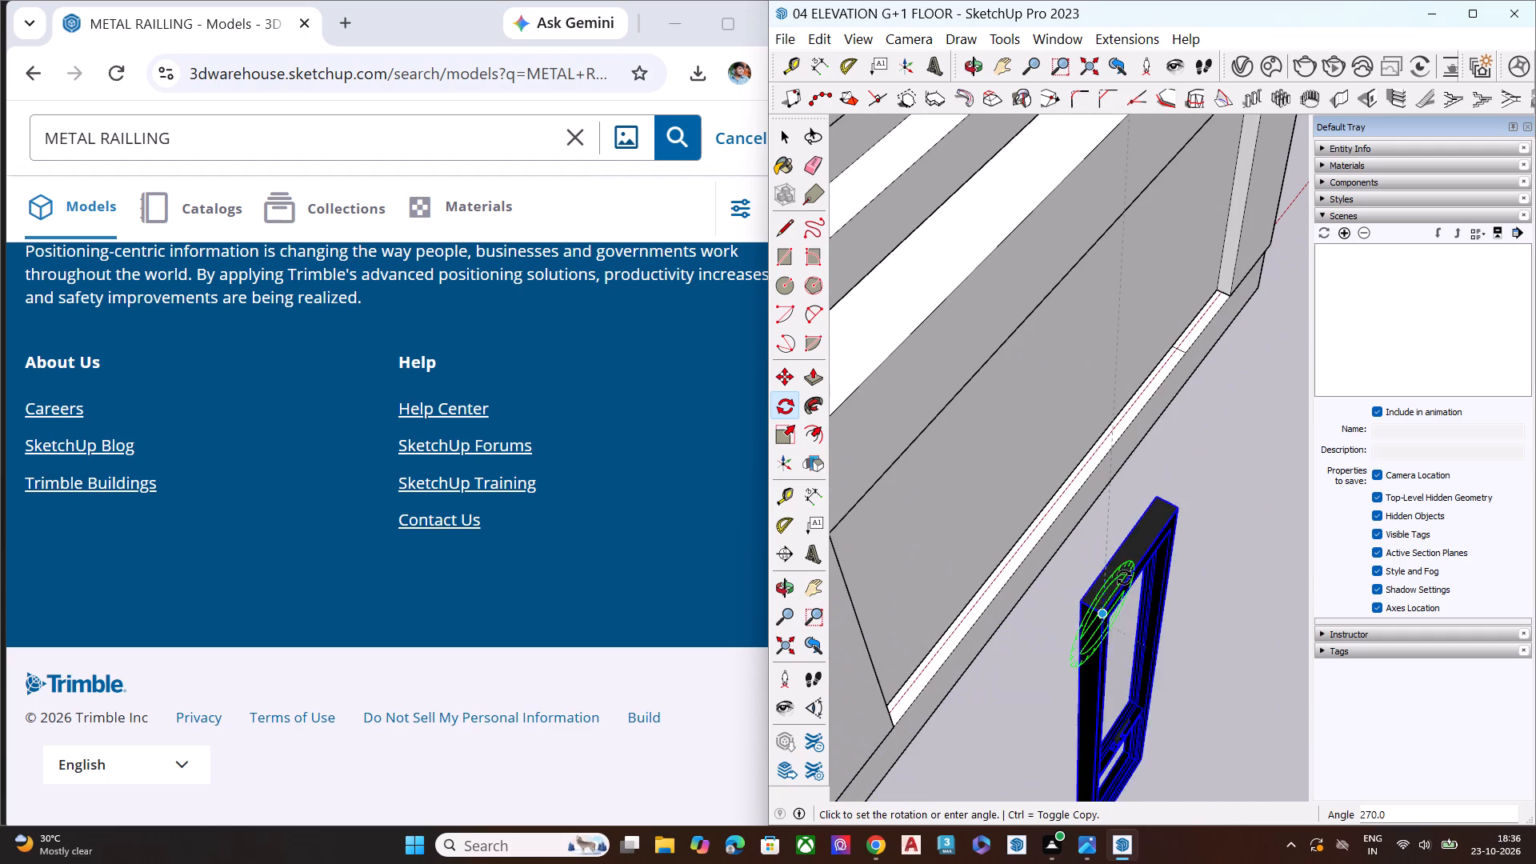
pyautogui.click(1137, 577)
# Rotate the horizontal window 180° about the red axis at its upper end corner so its front and back faces swap.
pyautogui.scroll(-4, 1064, 550)
pyautogui.scroll(1, 1150, 539)
pyautogui.scroll(-5, 1166, 539)
pyautogui.scroll(2, 1226, 539)
pyautogui.scroll(-2, 1230, 542)
pyautogui.scroll(-4, 1090, 620)
pyautogui.scroll(1, 1113, 613)
pyautogui.scroll(-3, 1142, 613)
pyautogui.moveTo(1071, 688); pyautogui.dragTo(943, 610, button='middle')
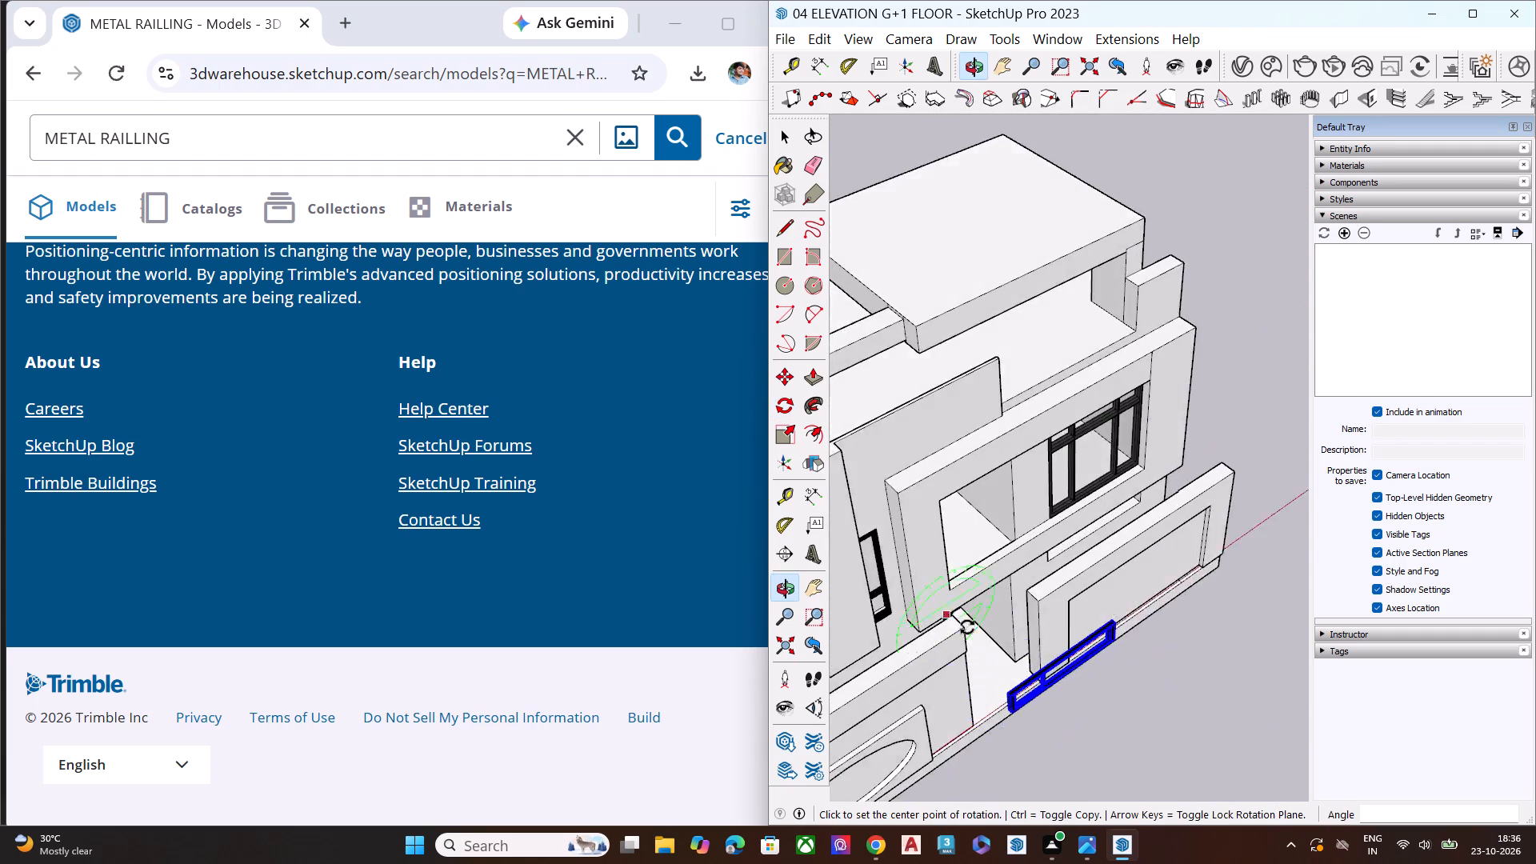
pyautogui.scroll(2, 975, 631)
pyautogui.scroll(-1, 986, 647)
pyautogui.scroll(3, 986, 649)
pyautogui.scroll(-1, 986, 654)
pyautogui.scroll(2, 986, 654)
pyautogui.moveTo(1009, 718); pyautogui.dragTo(1349, 607, button='middle')
pyautogui.scroll(-3, 1262, 623)
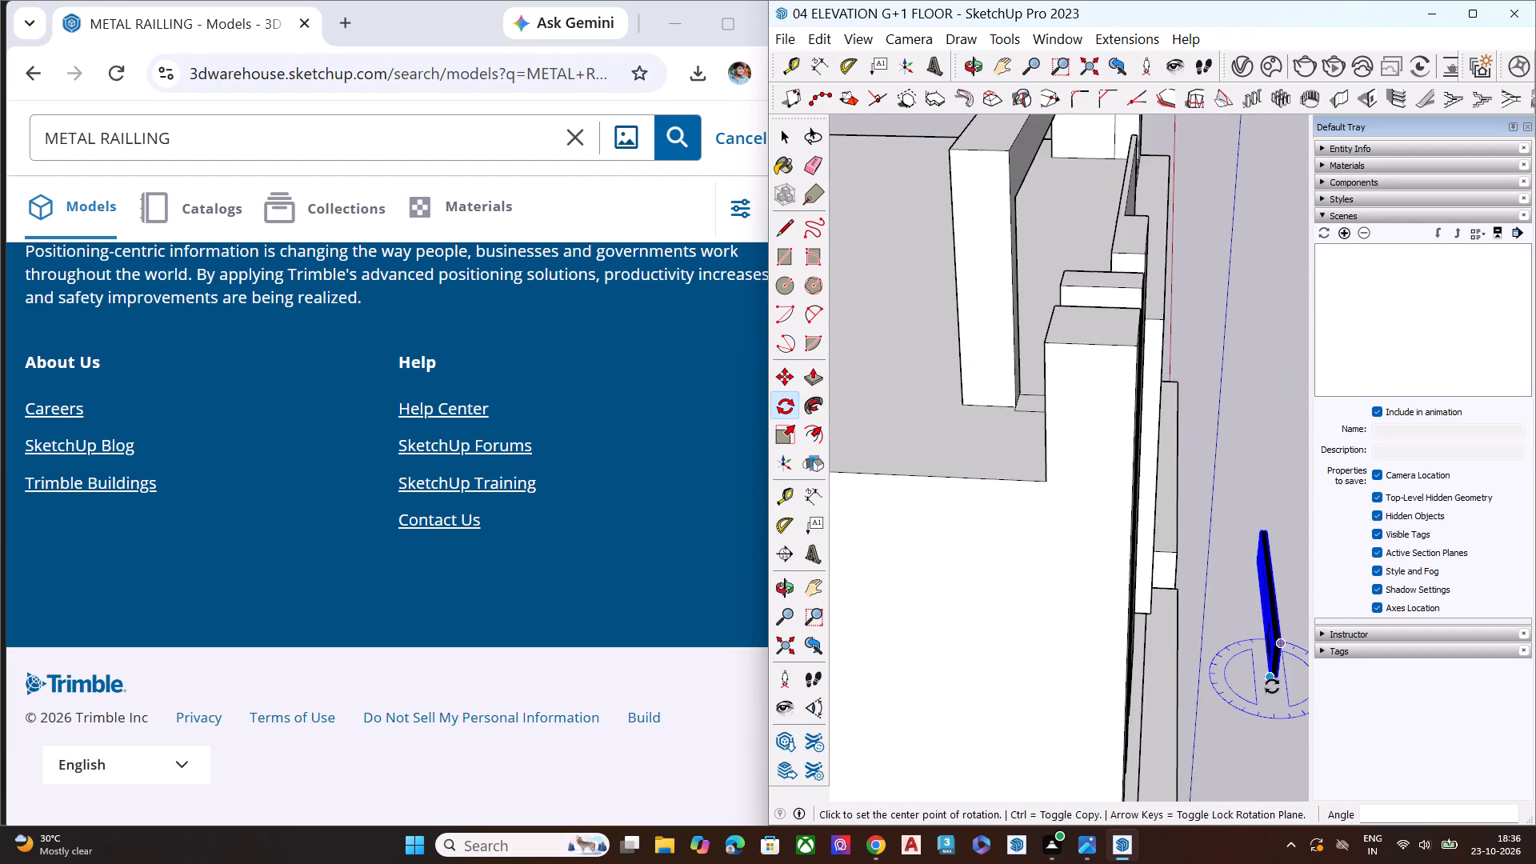
pyautogui.moveTo(1272, 686); pyautogui.dragTo(1257, 528, button='middle')
pyautogui.scroll(-6, 1230, 570)
pyautogui.scroll(2, 1236, 566)
pyautogui.scroll(-3, 1236, 566)
pyautogui.scroll(1, 1234, 563)
pyautogui.scroll(-2, 1233, 563)
pyautogui.scroll(6, 1253, 683)
pyautogui.scroll(-2, 1254, 684)
pyautogui.scroll(1, 1254, 686)
pyautogui.scroll(-1, 1253, 686)
pyautogui.scroll(8, 1253, 686)
pyautogui.scroll(-1, 1309, 630)
pyautogui.scroll(5, 1309, 630)
pyautogui.scroll(-2, 1264, 602)
pyautogui.scroll(1, 1264, 602)
pyautogui.click(1263, 467)
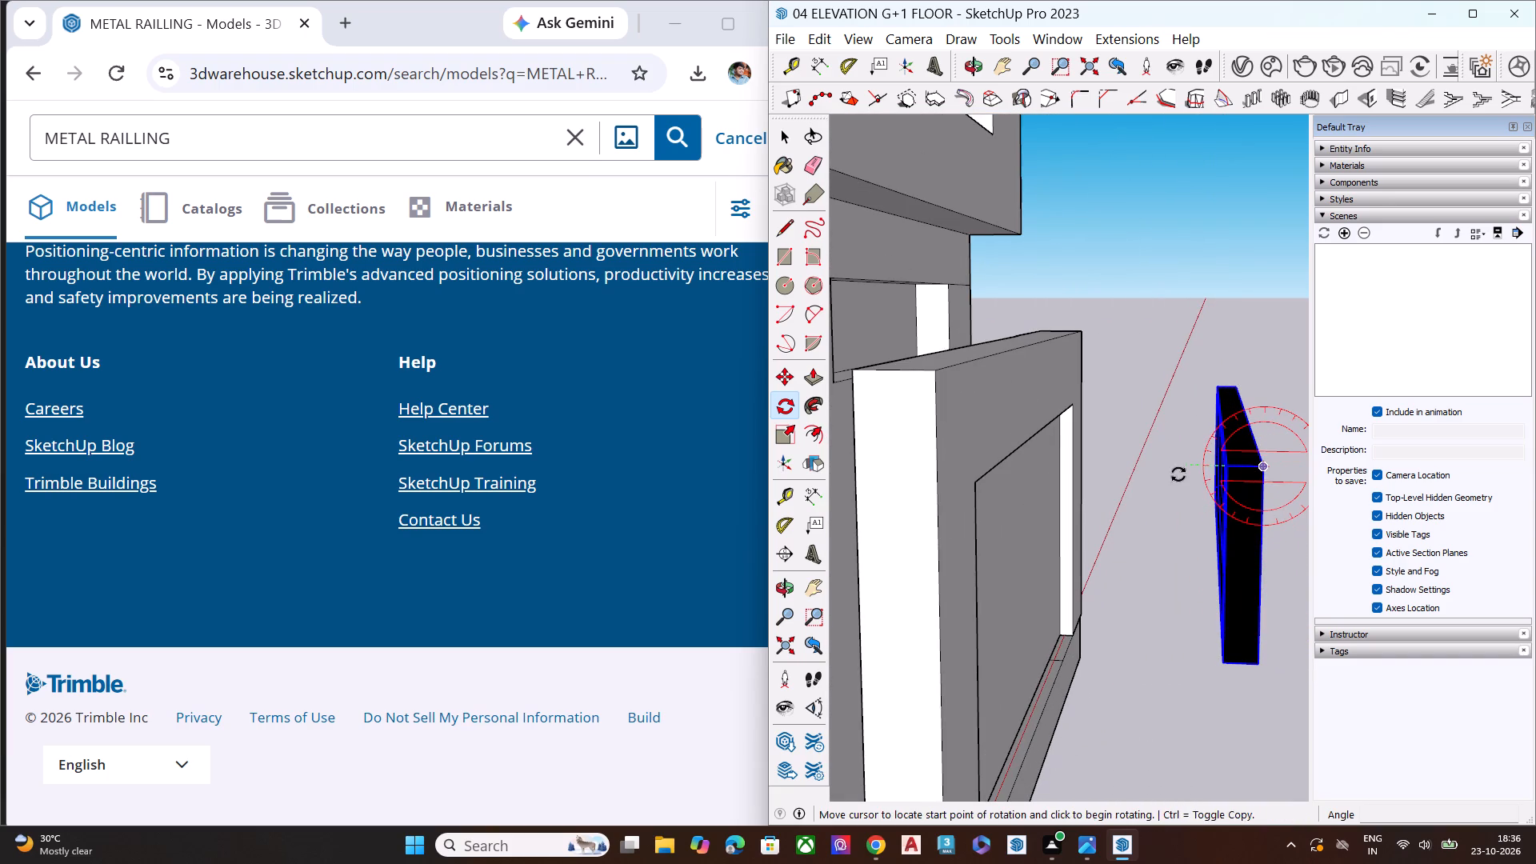
pyautogui.click(1177, 474)
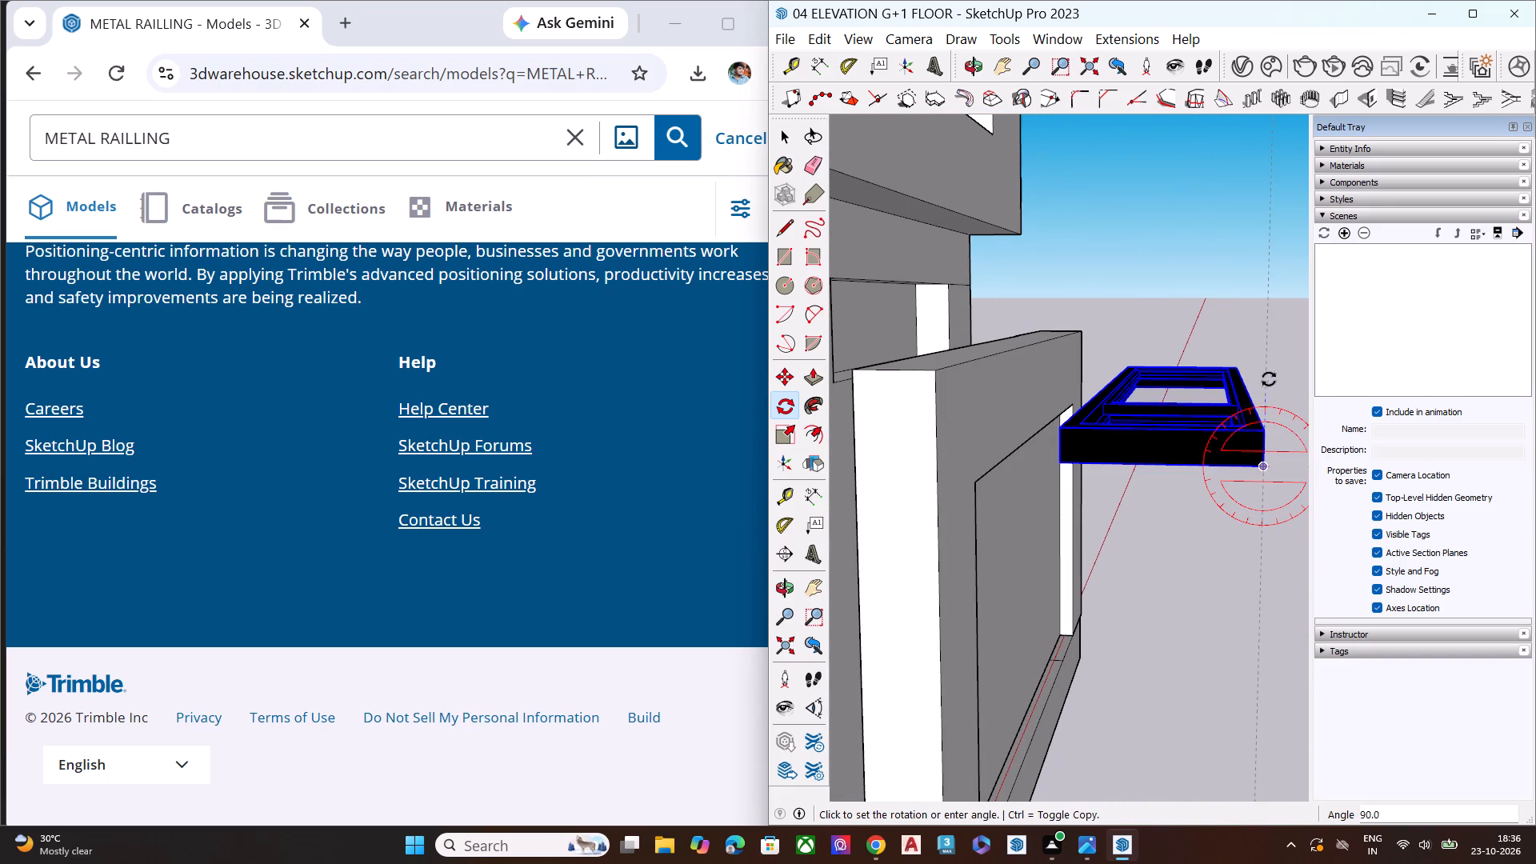
pyautogui.scroll(-2, 1135, 503)
pyautogui.scroll(1, 1122, 497)
pyautogui.scroll(-4, 1111, 494)
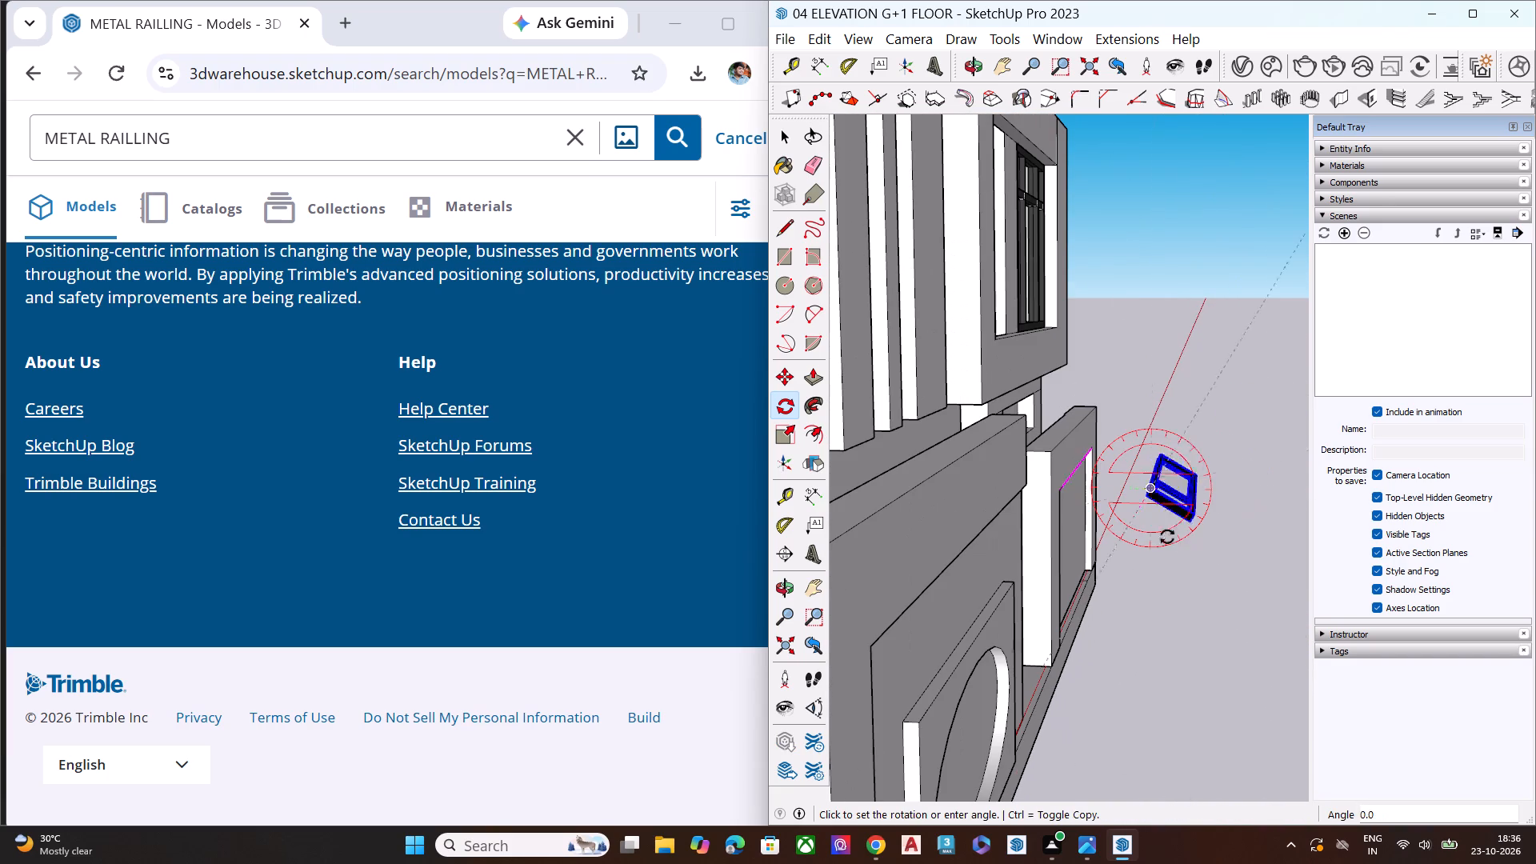
pyautogui.click(1231, 491)
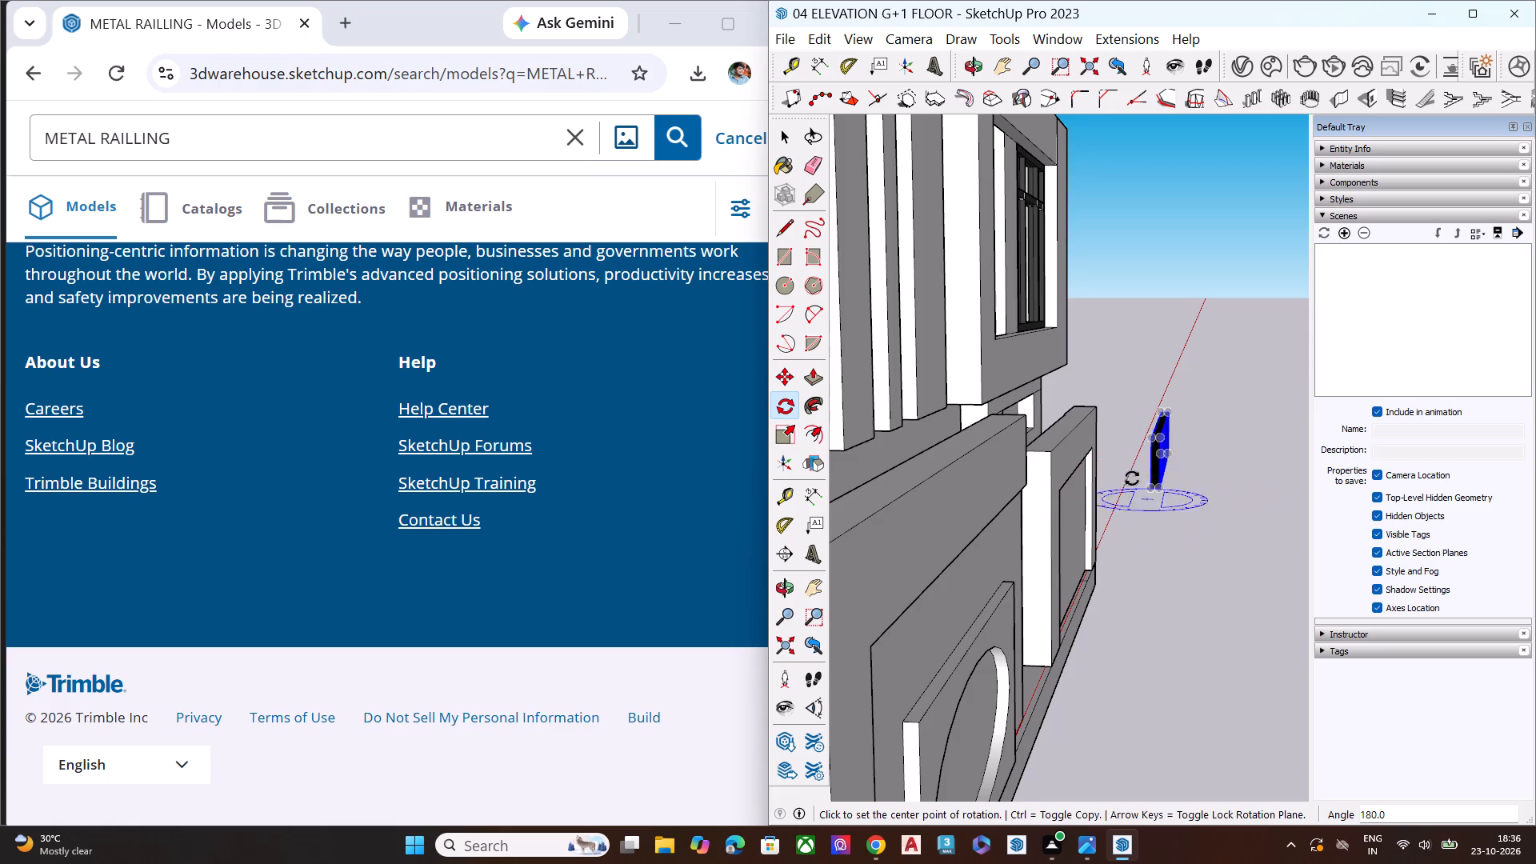
# Examine the turned window's outward face and end corners in relation to the ground-floor opening behind it.
pyautogui.scroll(1, 1129, 464)
pyautogui.scroll(-1, 1133, 451)
pyautogui.scroll(7, 1133, 450)
pyautogui.moveTo(1216, 494); pyautogui.dragTo(1216, 482, button='middle')
pyautogui.scroll(1, 1174, 468)
pyautogui.scroll(-1, 1003, 432)
pyautogui.scroll(1, 1003, 432)
pyautogui.scroll(-6, 1003, 434)
pyautogui.moveTo(1116, 477); pyautogui.dragTo(954, 481, button='middle')
pyautogui.scroll(-4, 969, 478)
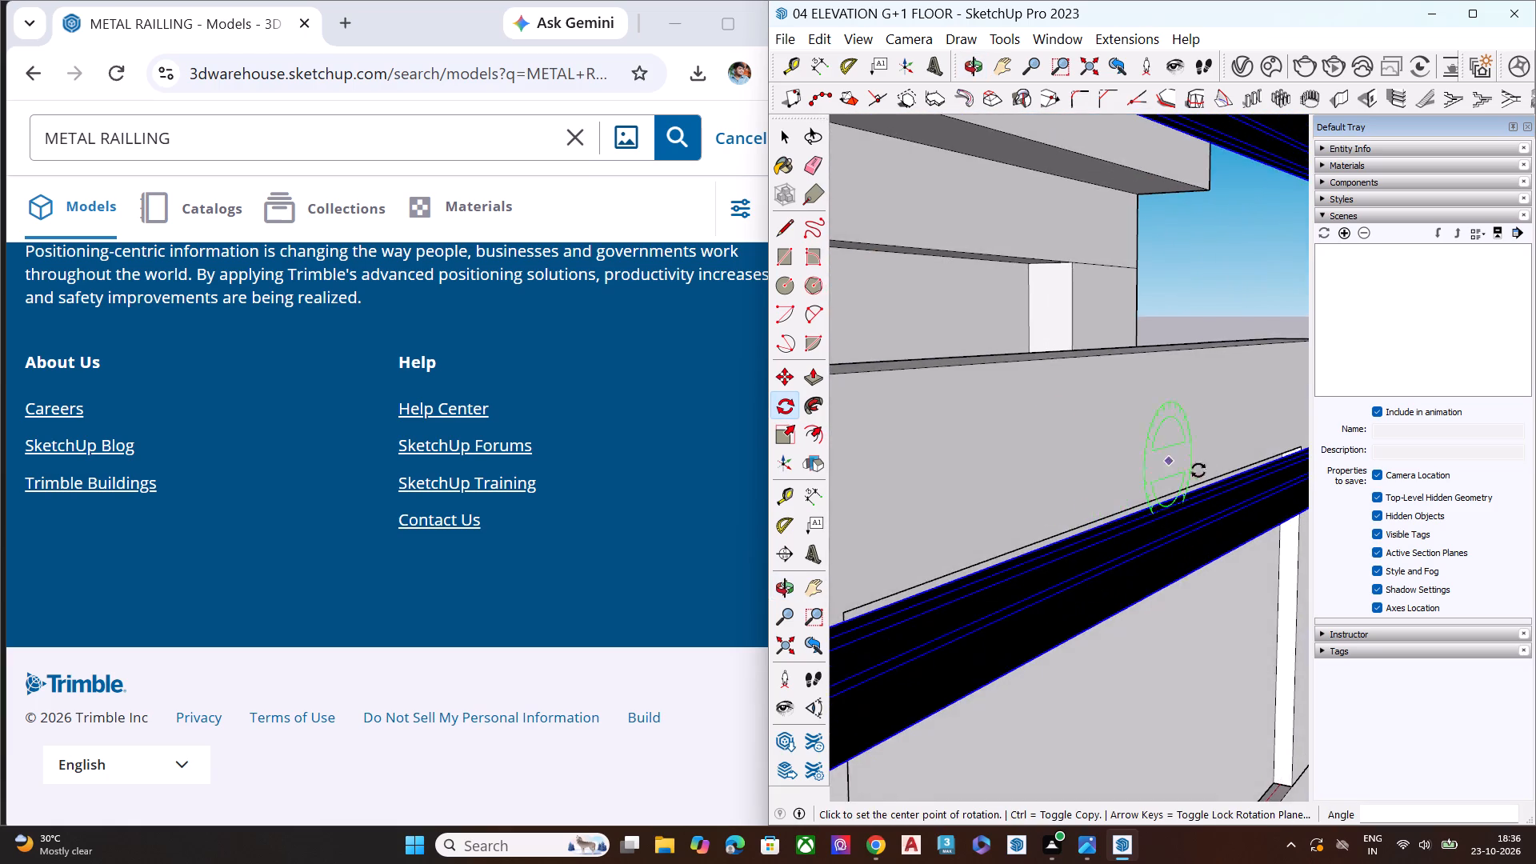
pyautogui.scroll(-5, 1198, 470)
pyautogui.scroll(1, 1224, 496)
pyautogui.scroll(-3, 1225, 496)
pyautogui.moveTo(1153, 538); pyautogui.dragTo(1050, 545, button='middle')
pyautogui.scroll(-4, 1224, 525)
pyautogui.scroll(2, 1227, 530)
pyautogui.scroll(-2, 1227, 532)
pyautogui.scroll(7, 951, 524)
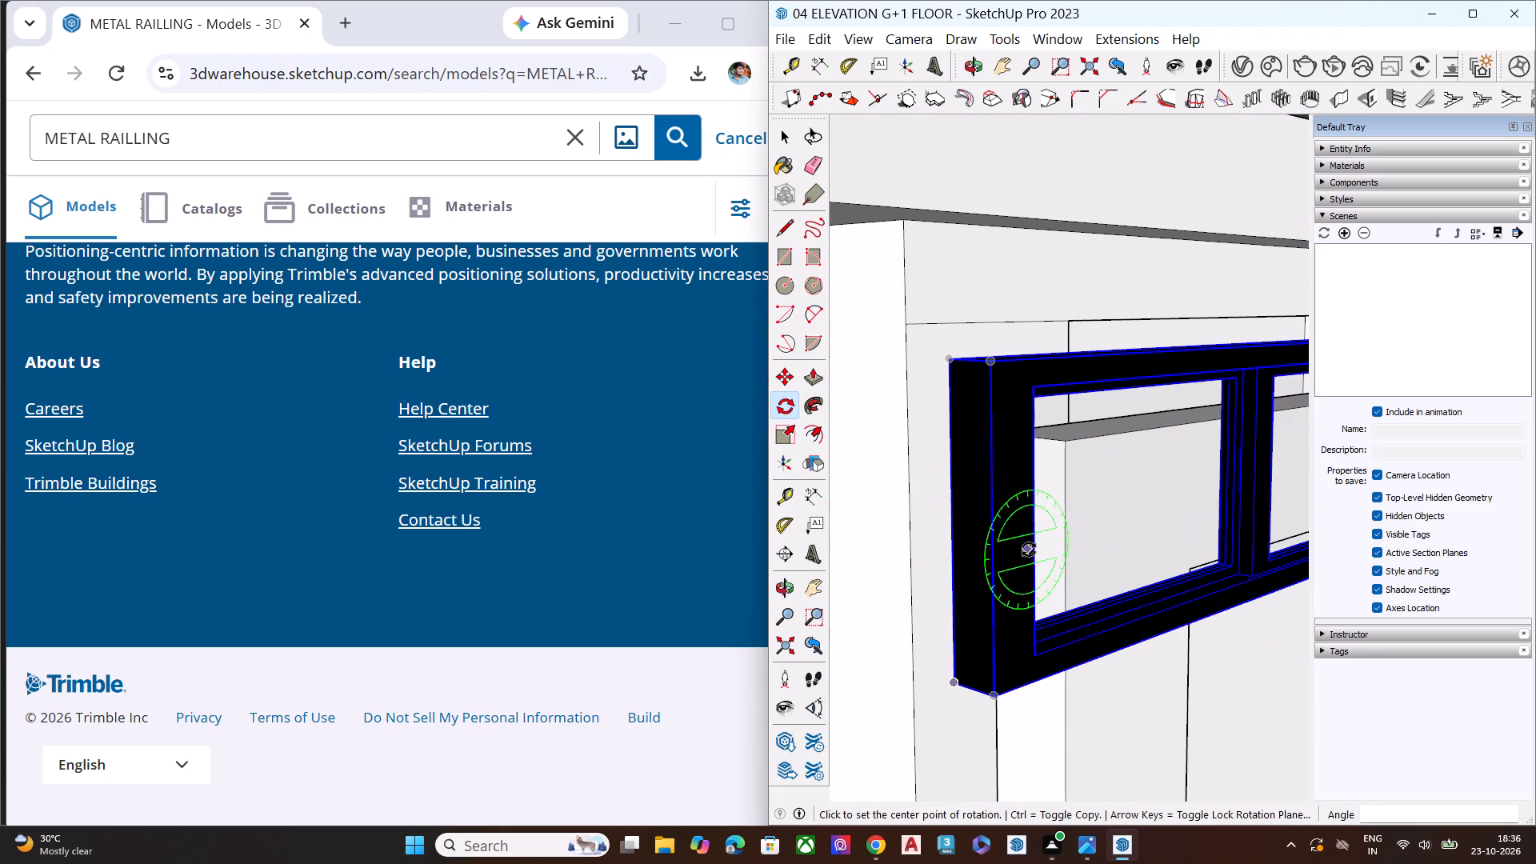
# Move the horizontal window by its upper end corner onto the matching upper corner of the ground-floor opening behind the boundary wall.
pyautogui.press('space')
pyautogui.write('M')
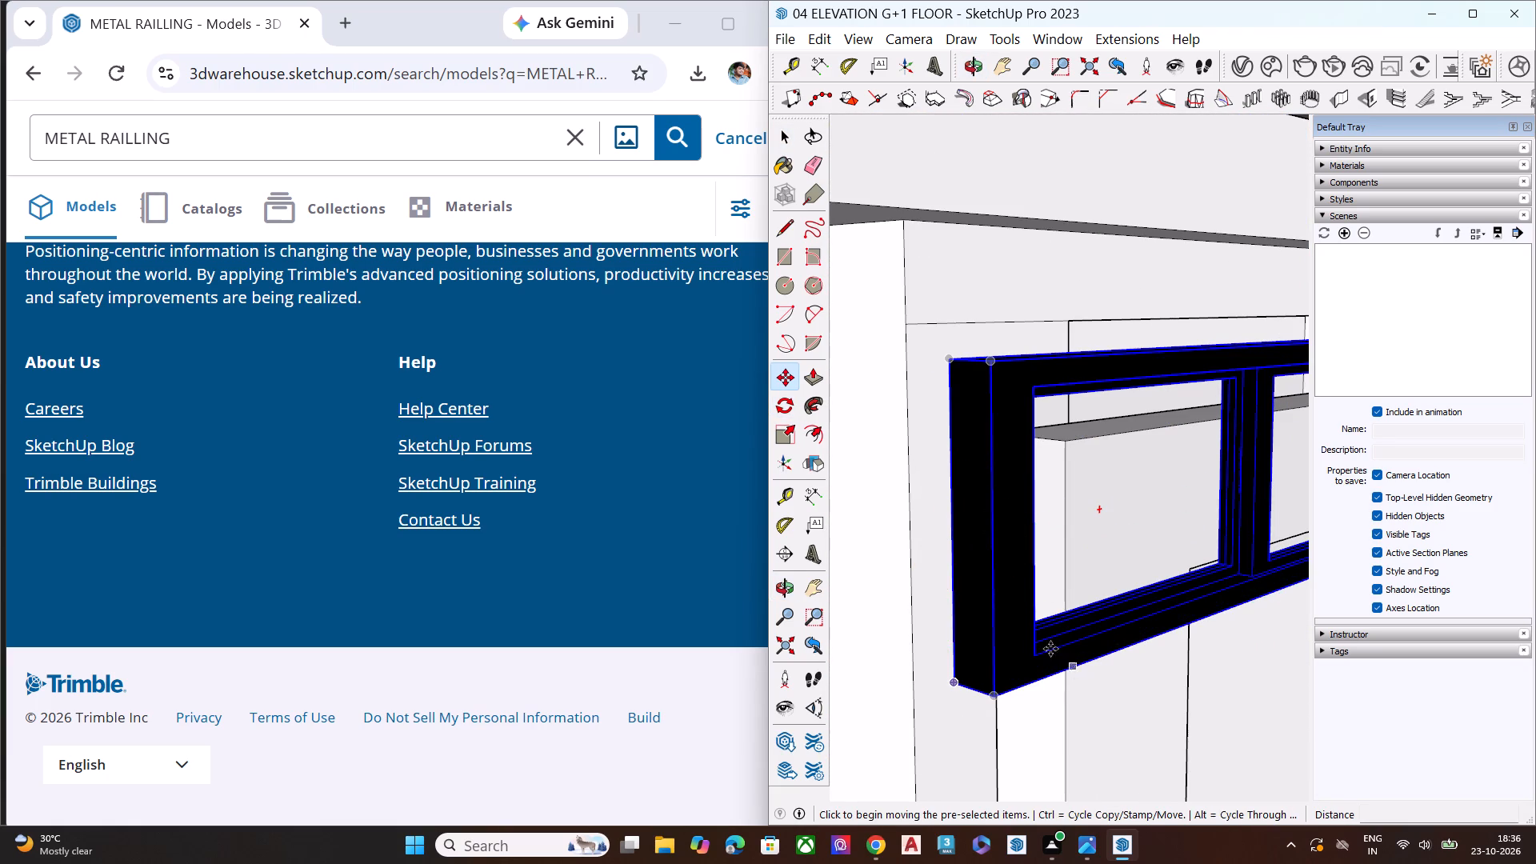
pyautogui.click(992, 363)
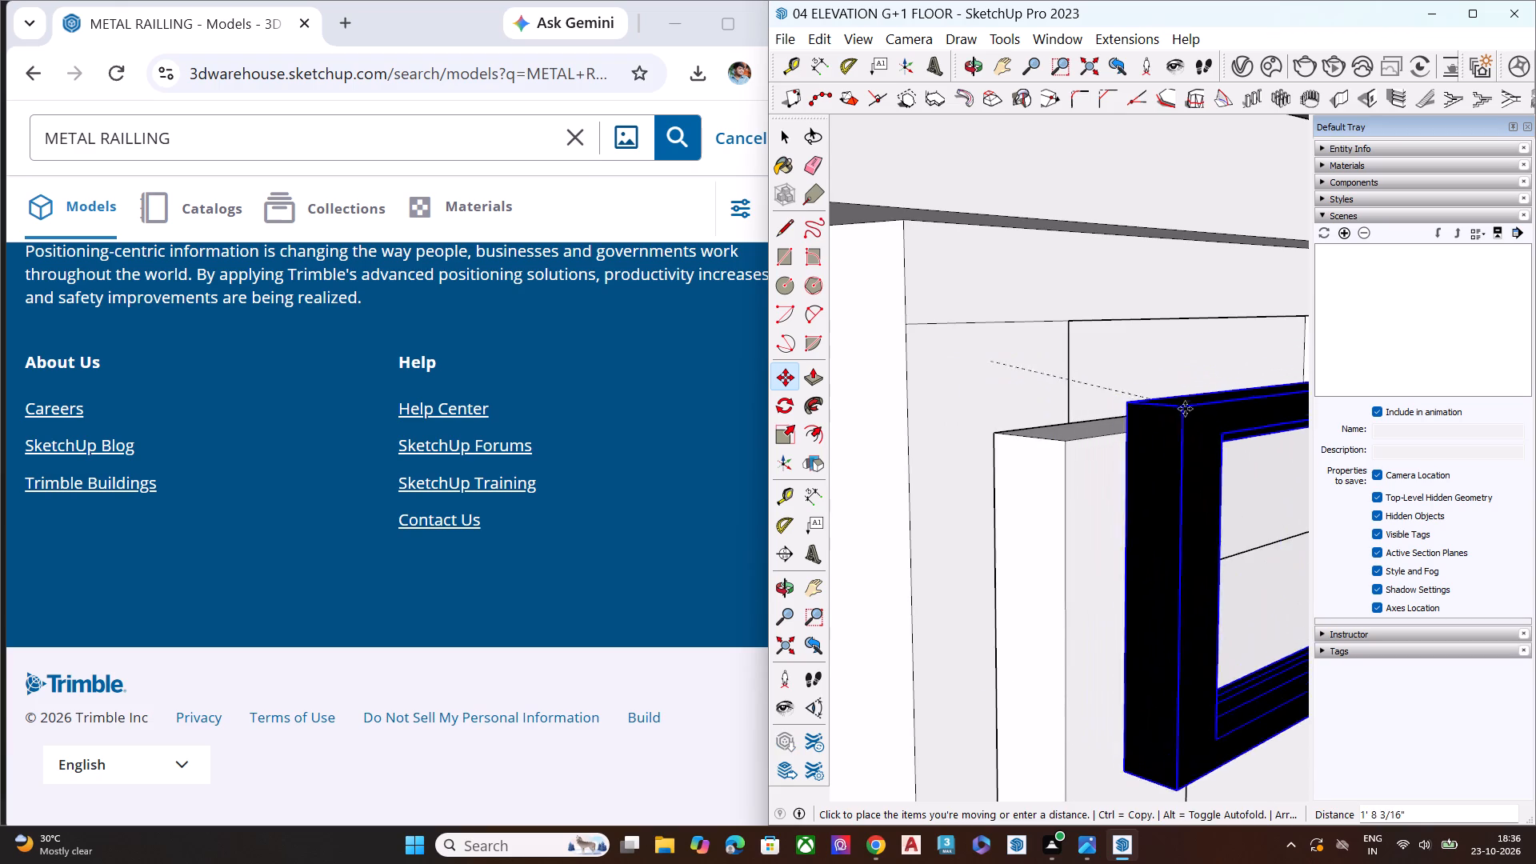
pyautogui.scroll(-13, 1185, 410)
pyautogui.moveTo(1172, 279); pyautogui.dragTo(1138, 599, button='middle')
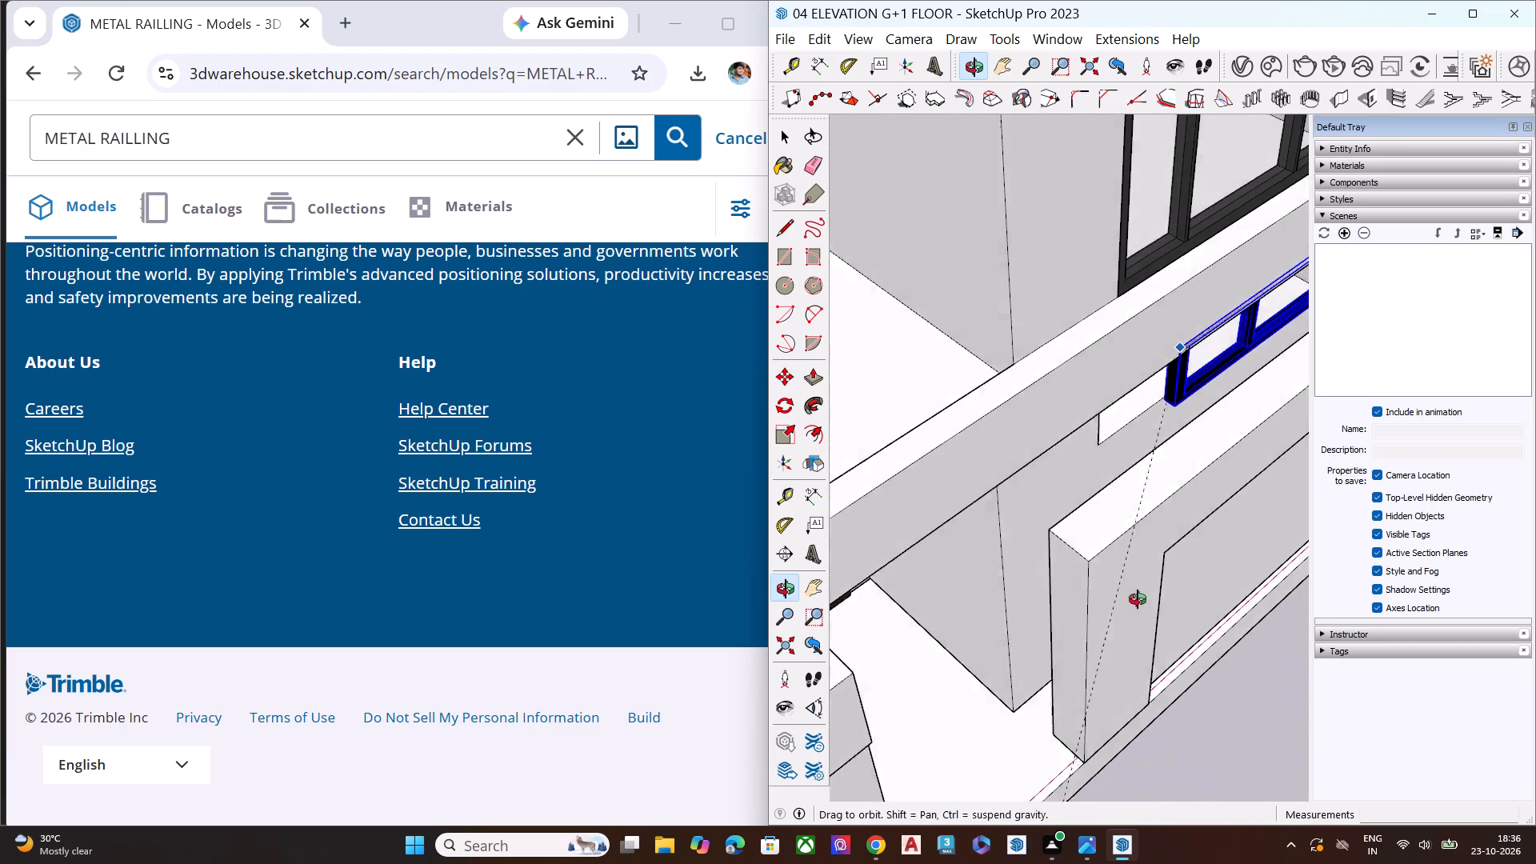
pyautogui.moveTo(1138, 599); pyautogui.dragTo(1138, 616, button='middle')
pyautogui.moveTo(1128, 633); pyautogui.dragTo(1038, 555, button='middle')
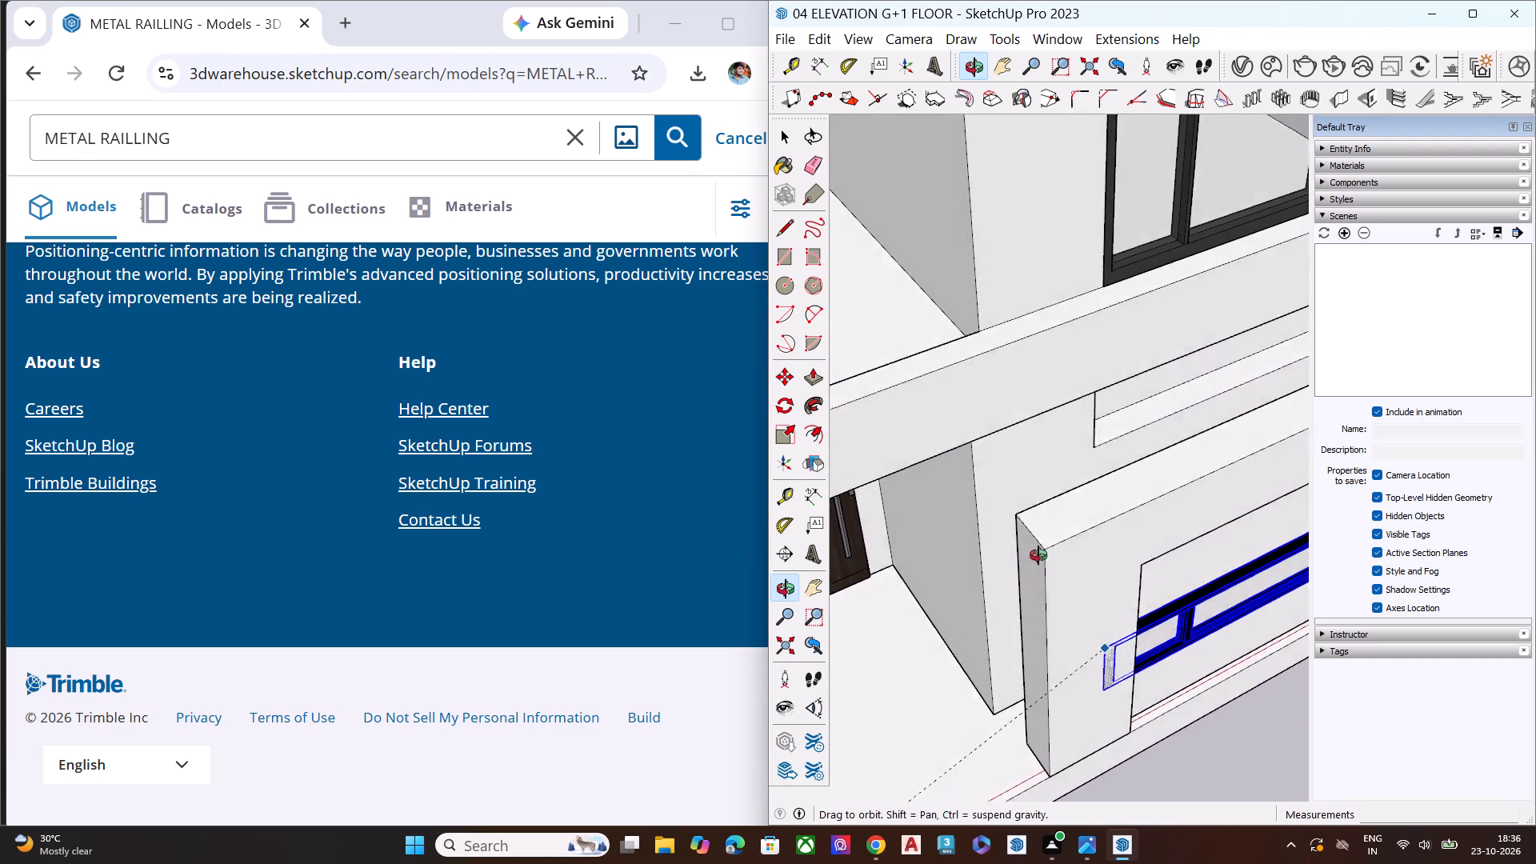
pyautogui.moveTo(1038, 555); pyautogui.dragTo(1054, 496, button='middle')
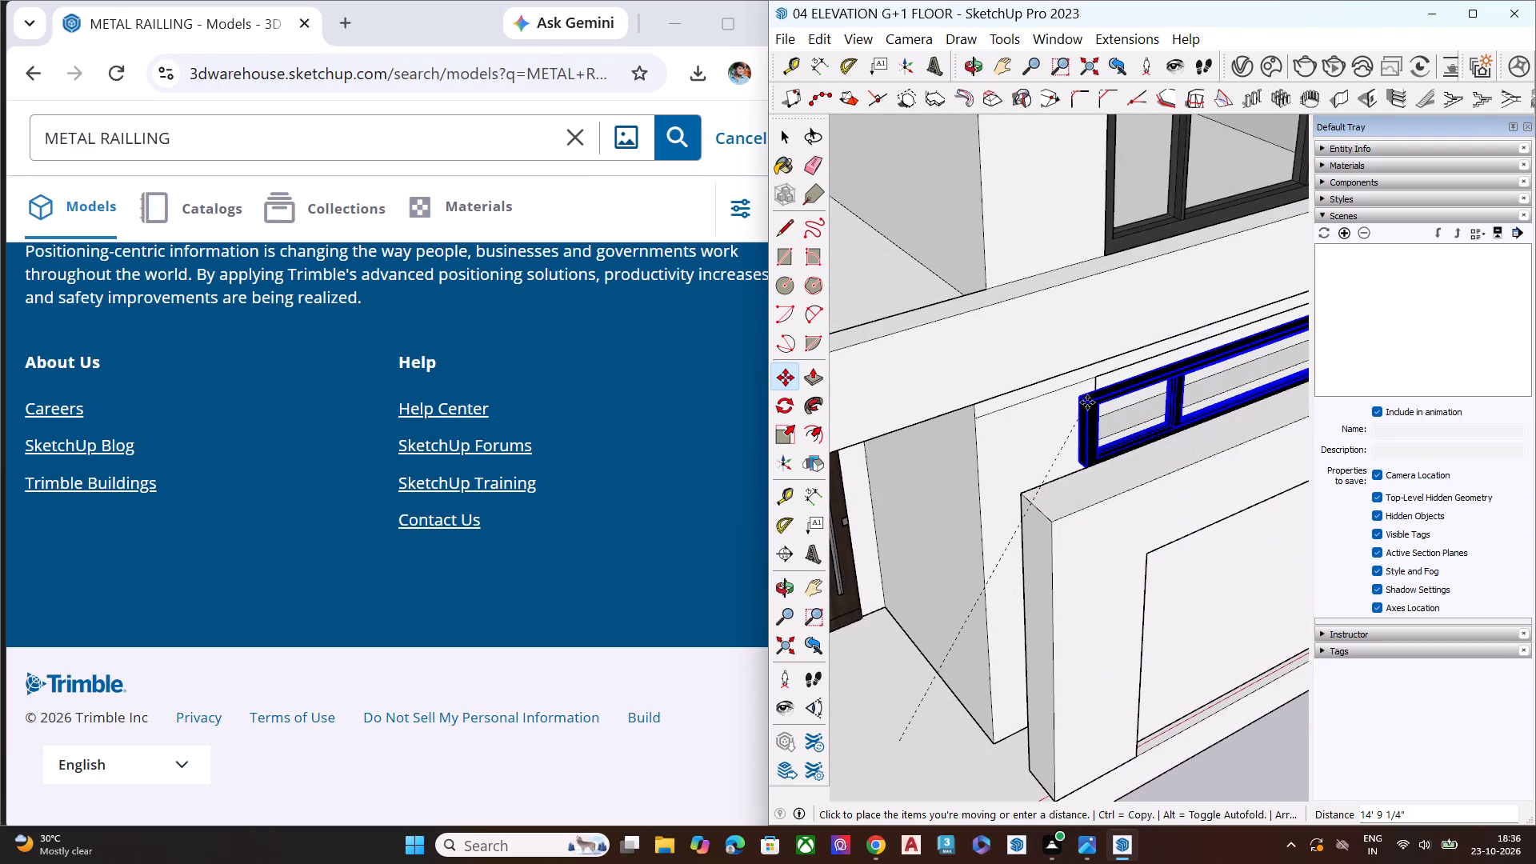
pyautogui.moveTo(1121, 380); pyautogui.dragTo(1161, 314, button='middle')
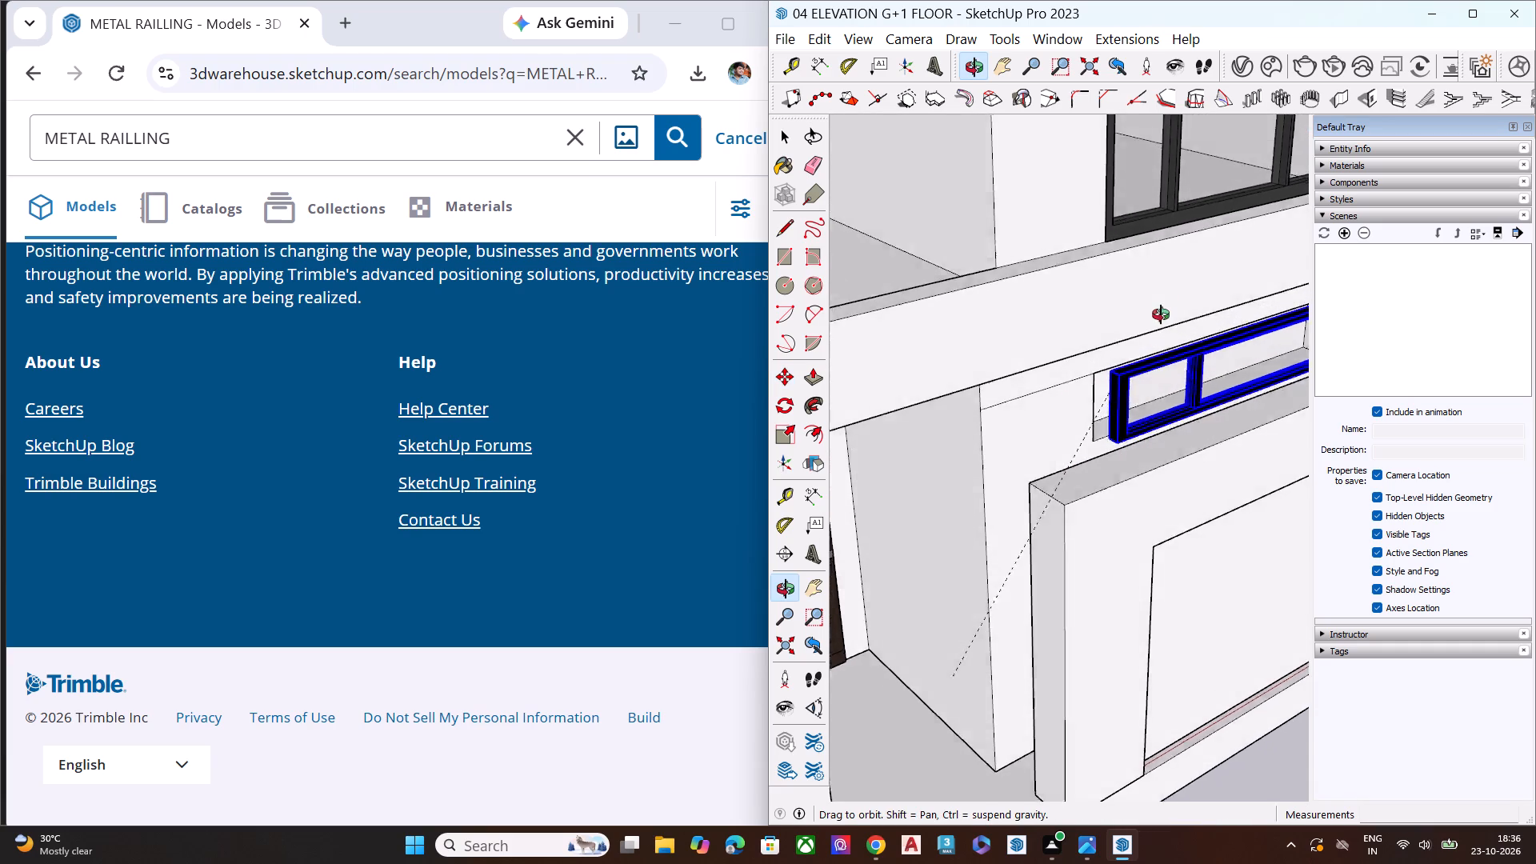
pyautogui.moveTo(1161, 314); pyautogui.dragTo(1162, 306, button='middle')
pyautogui.scroll(3, 1143, 342)
pyautogui.scroll(-1, 1130, 348)
pyautogui.scroll(4, 1129, 350)
pyautogui.scroll(4, 1073, 392)
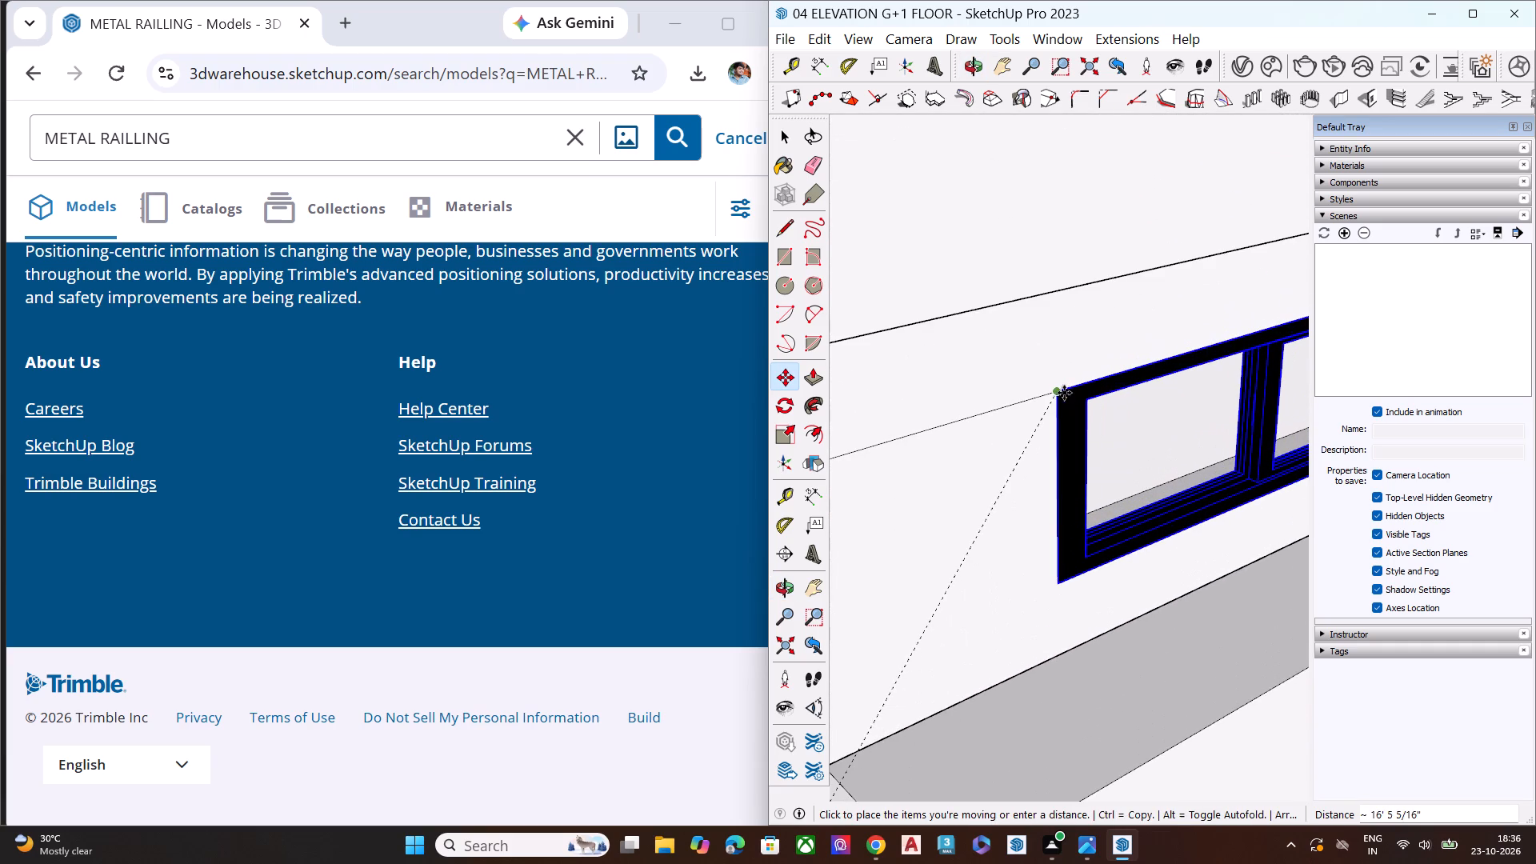
pyautogui.click(1056, 394)
# Deselect the placed window and examine its fit in the opening and the whole front elevation from a distance.
pyautogui.scroll(-4, 915, 419)
pyautogui.scroll(1, 916, 426)
pyautogui.scroll(-2, 916, 427)
pyautogui.scroll(1, 917, 430)
pyautogui.scroll(-3, 918, 431)
pyautogui.scroll(-5, 950, 542)
pyautogui.scroll(1, 924, 542)
pyautogui.scroll(-2, 924, 542)
pyautogui.moveTo(1094, 573); pyautogui.dragTo(853, 358, button='middle')
pyautogui.scroll(2, 836, 337)
pyautogui.scroll(-7, 1028, 335)
pyautogui.scroll(1, 1036, 401)
pyautogui.scroll(-5, 1106, 477)
pyautogui.scroll(1, 1105, 482)
pyautogui.scroll(-5, 1104, 482)
pyautogui.press('space')
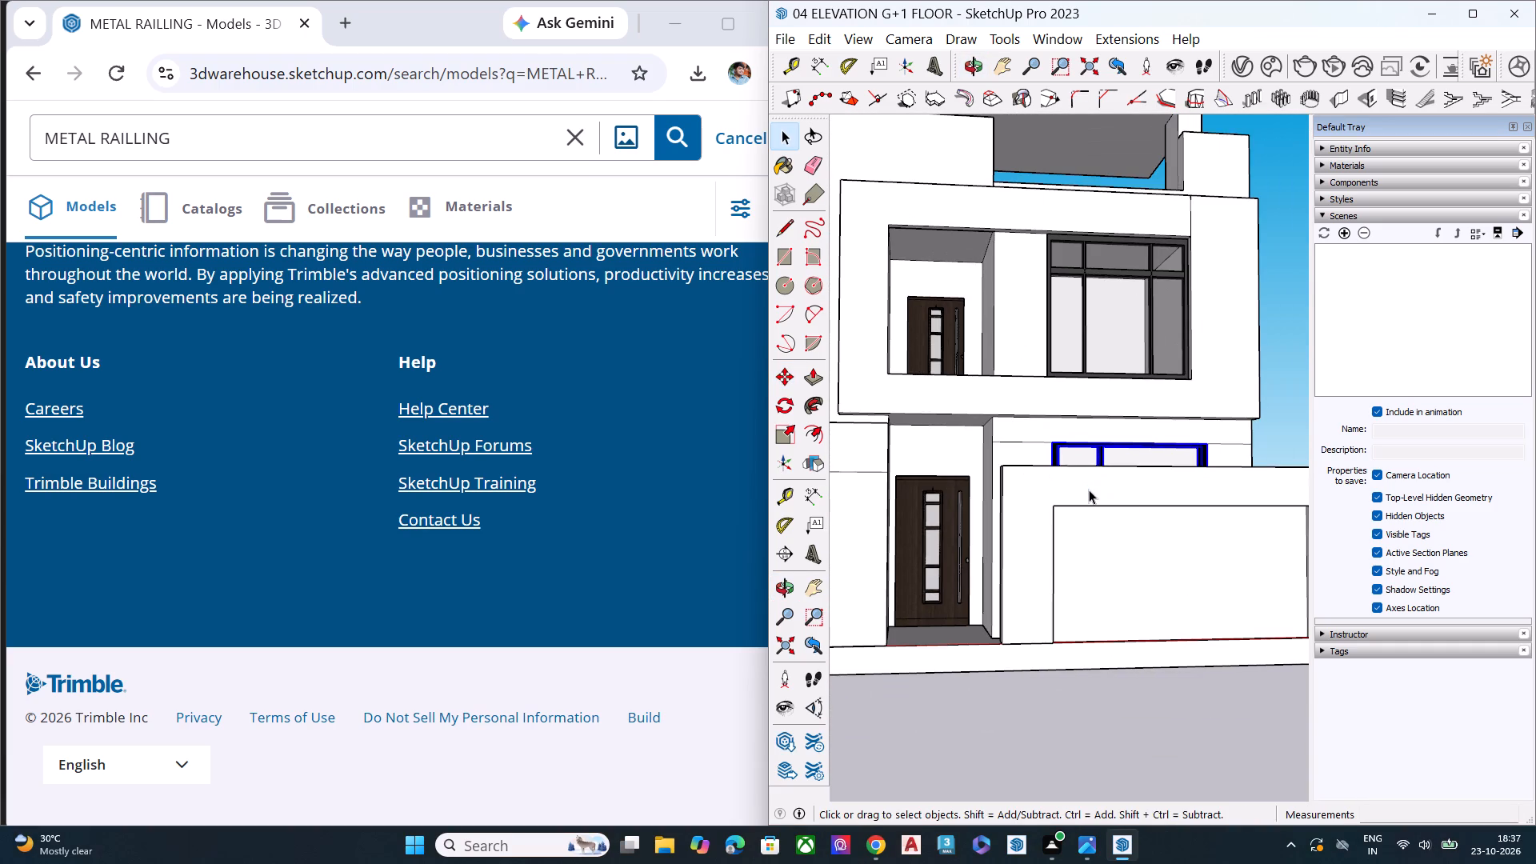
pyautogui.click(1279, 366)
pyautogui.scroll(-6, 1194, 374)
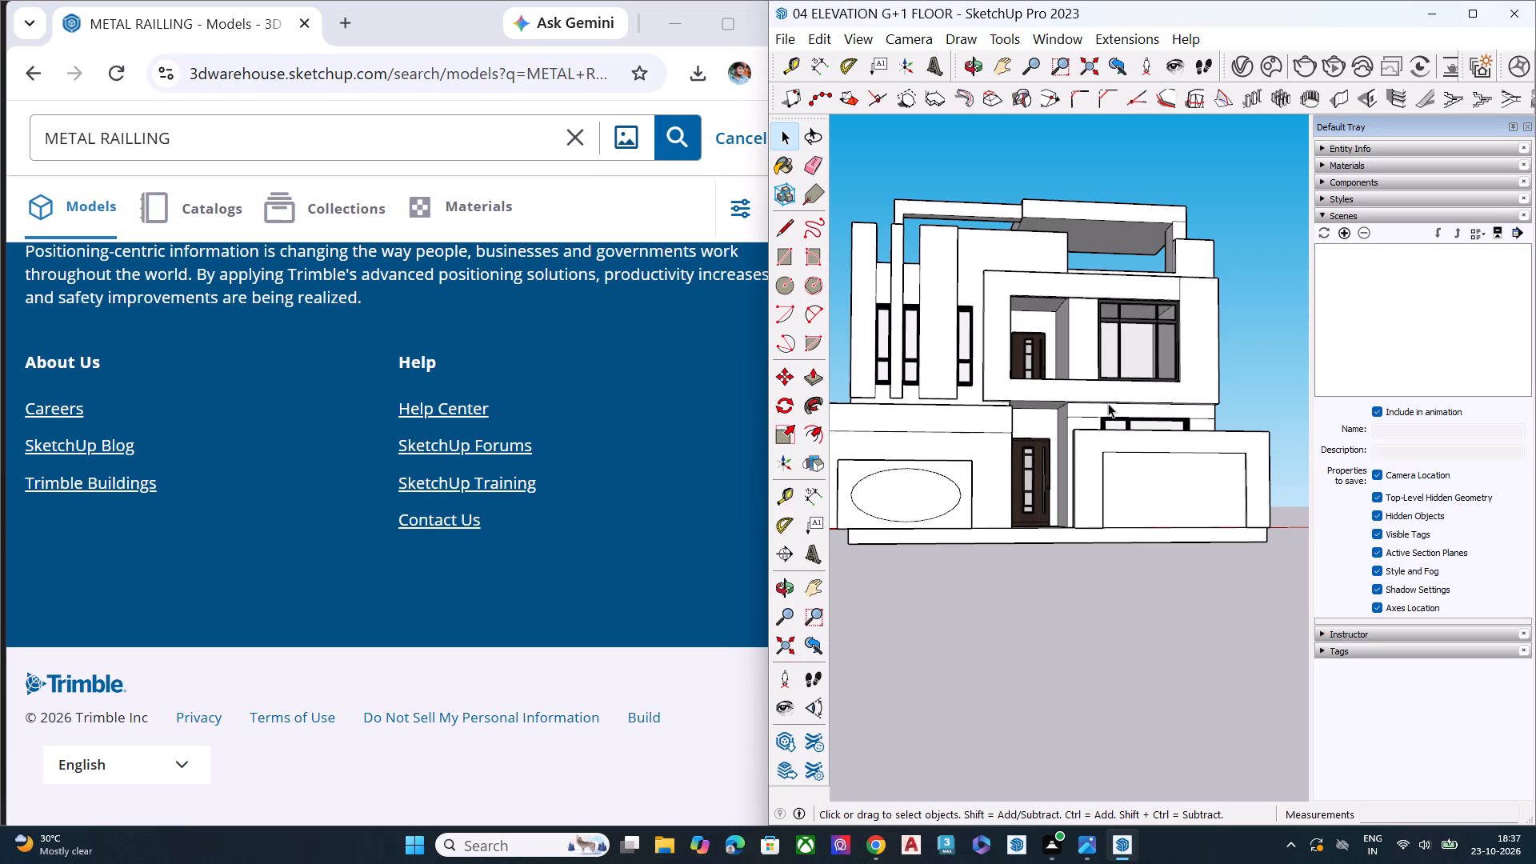
pyautogui.scroll(-8, 1035, 425)
pyautogui.moveTo(1061, 477); pyautogui.dragTo(1074, 558, button='middle')
pyautogui.scroll(-1, 1074, 558)
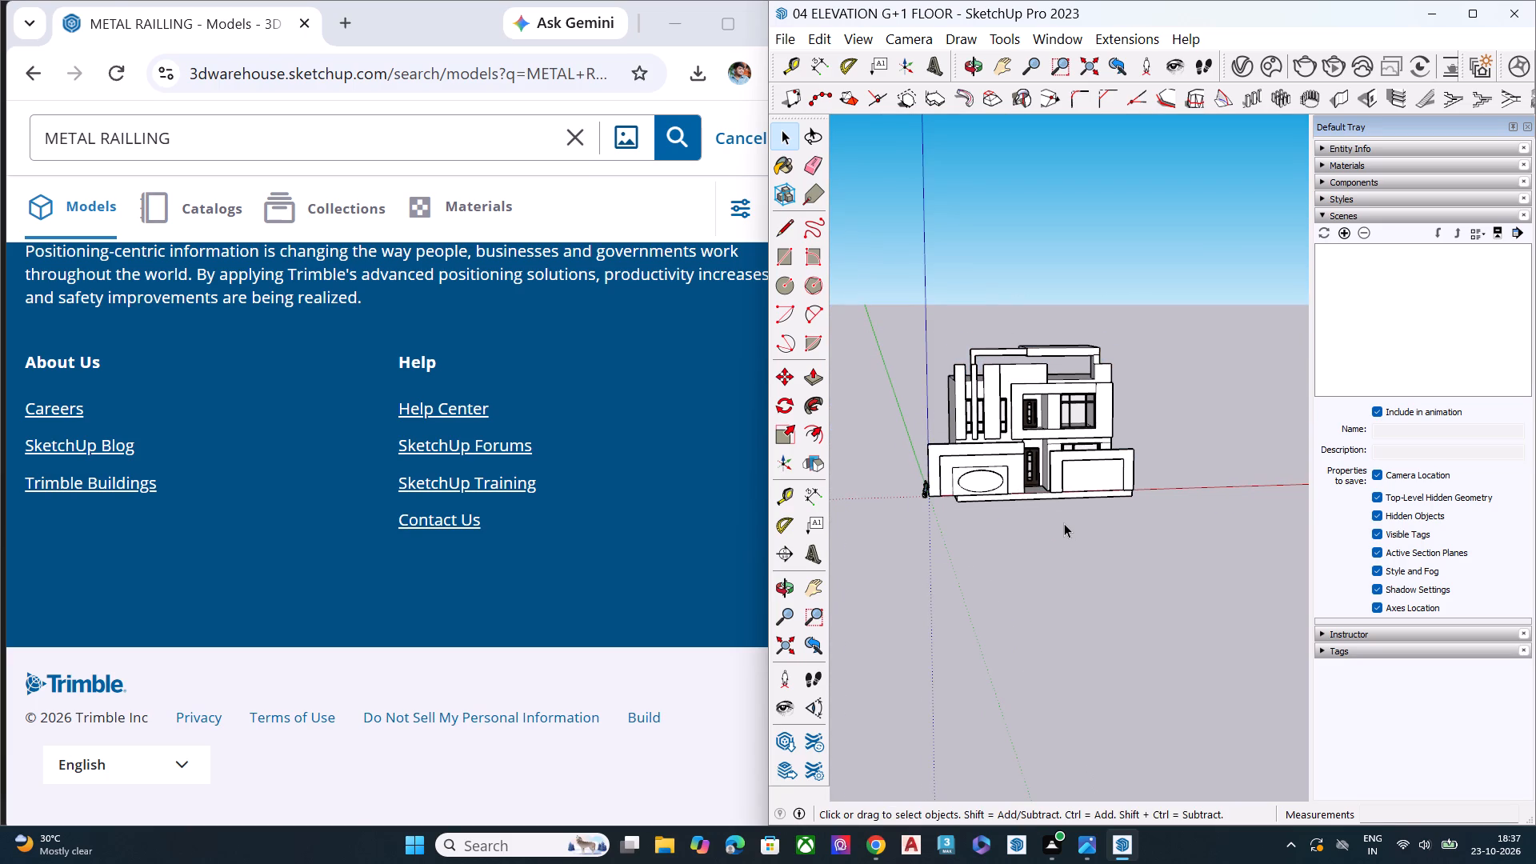
pyautogui.scroll(-7, 1022, 423)
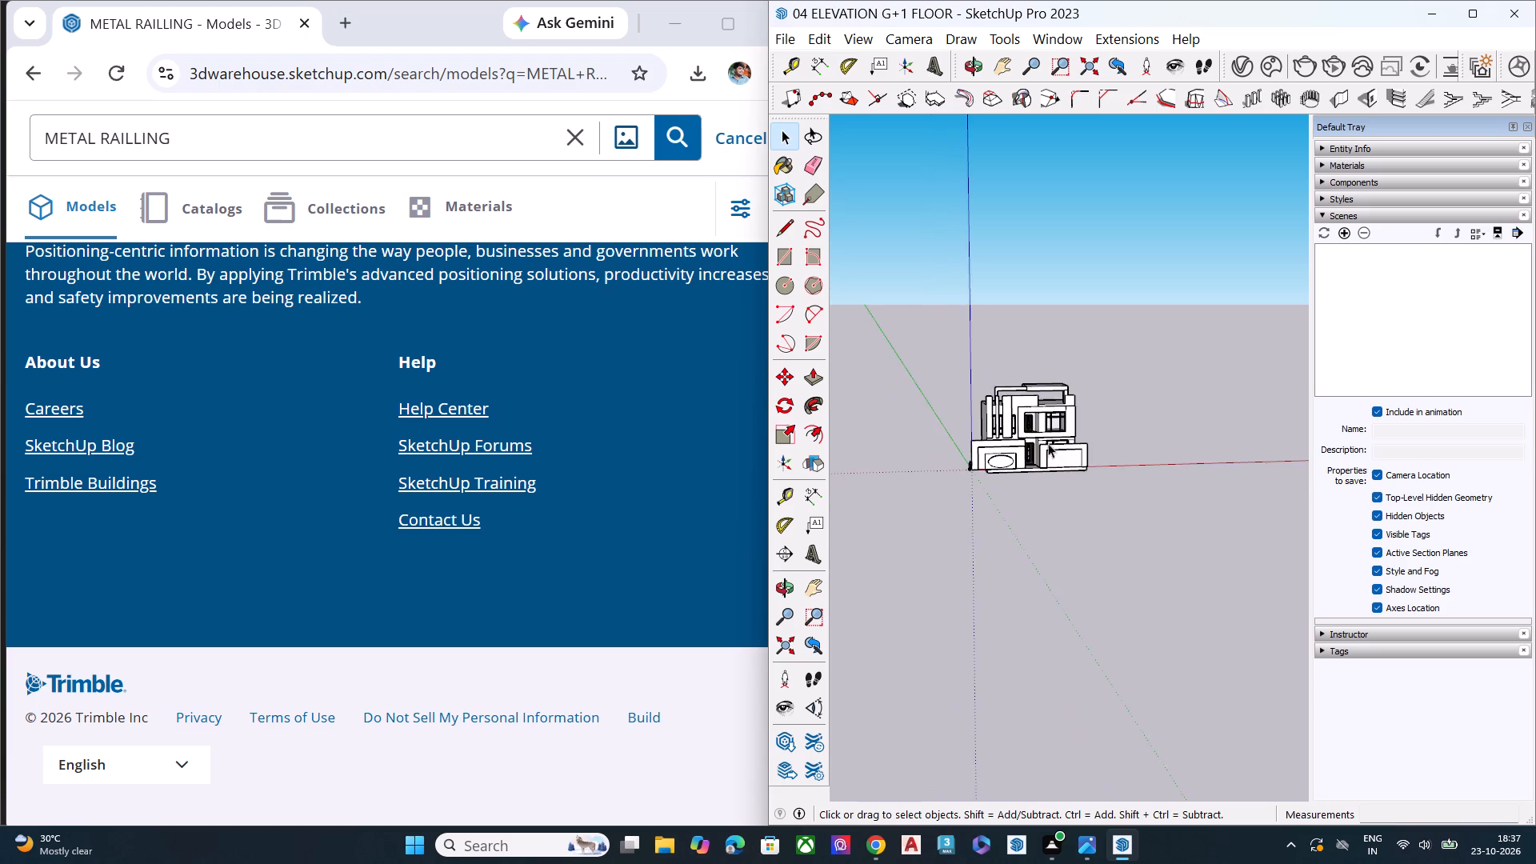
pyautogui.moveTo(1049, 441); pyautogui.dragTo(978, 330, button='middle')
pyautogui.scroll(3, 978, 330)
pyautogui.scroll(-1, 1062, 454)
pyautogui.scroll(8, 1062, 454)
pyautogui.scroll(8, 899, 430)
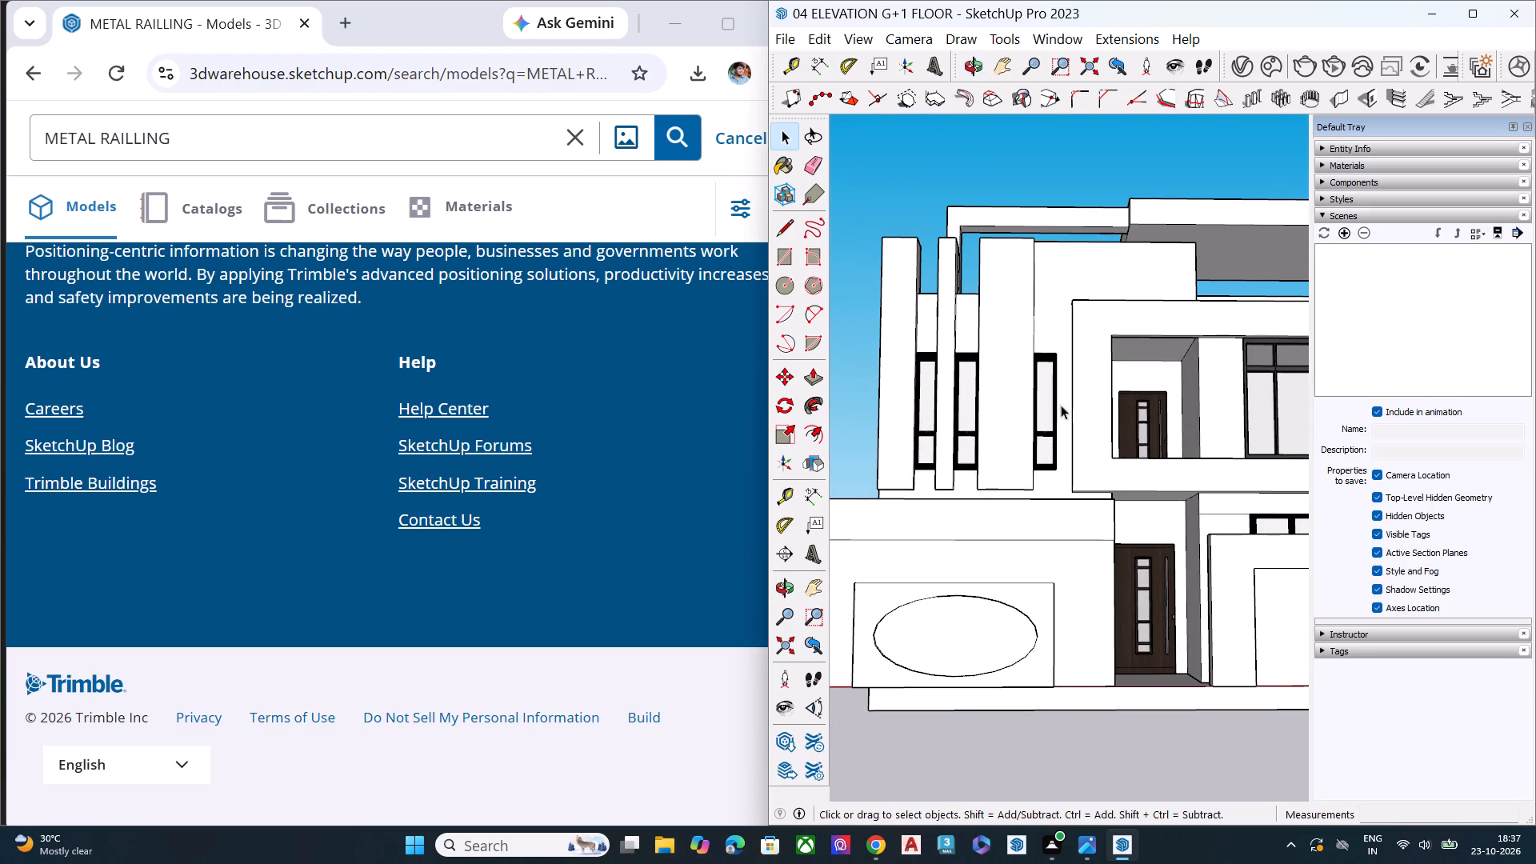
pyautogui.scroll(-5, 966, 378)
pyautogui.moveTo(1149, 414); pyautogui.dragTo(1140, 461, button='middle')
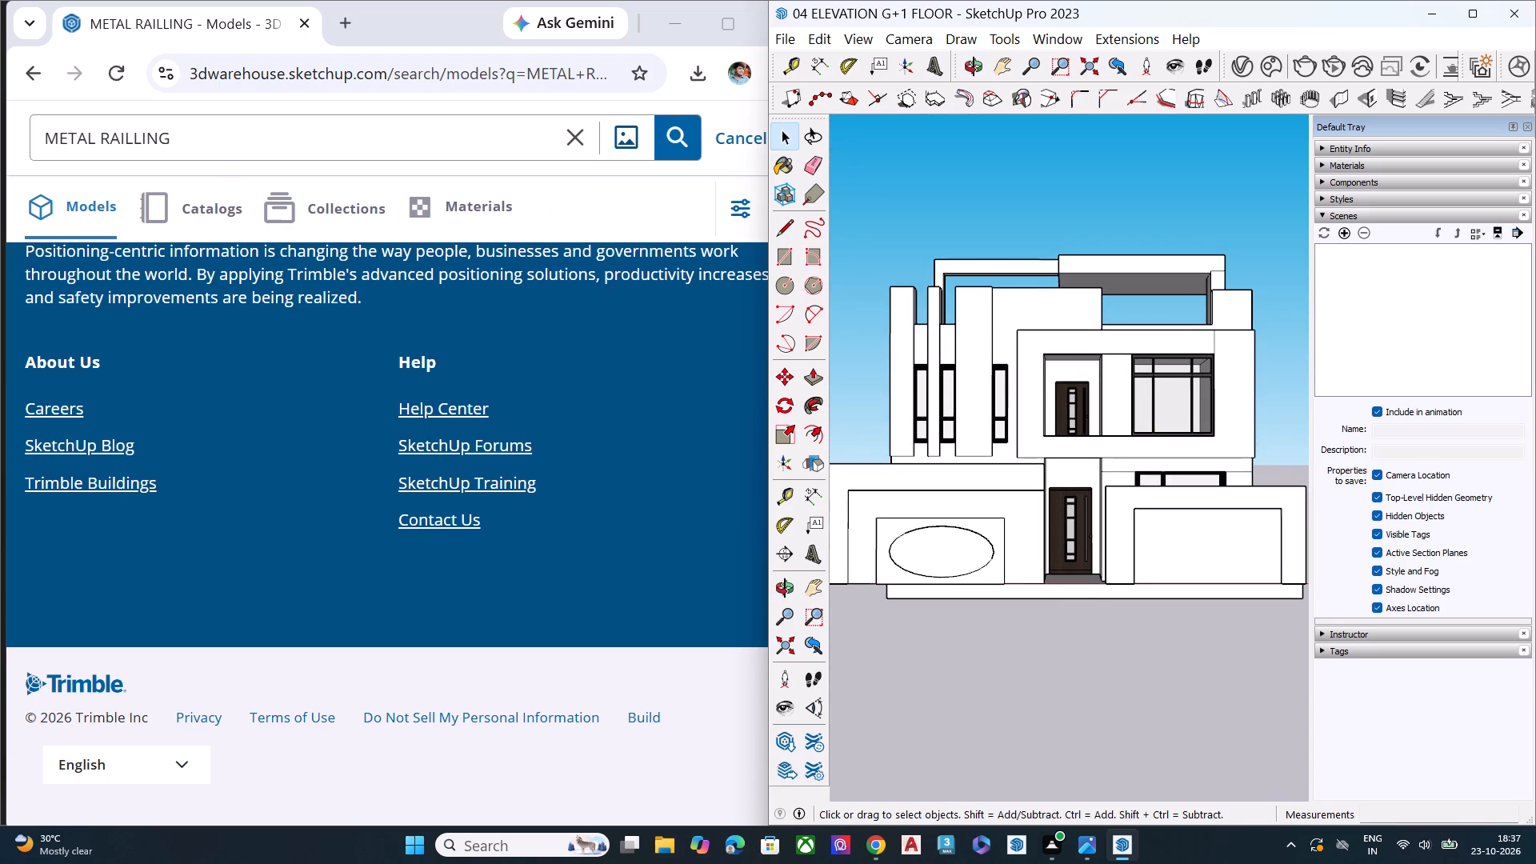
# Browse the METAL RAILLING results on 3D Warehouse and download the Wood Balcony railling model as a SketchUp file.
pyautogui.scroll(-5, 305, 390)
pyautogui.scroll(3, 314, 399)
pyautogui.scroll(-1, 314, 399)
pyautogui.scroll(4, 314, 399)
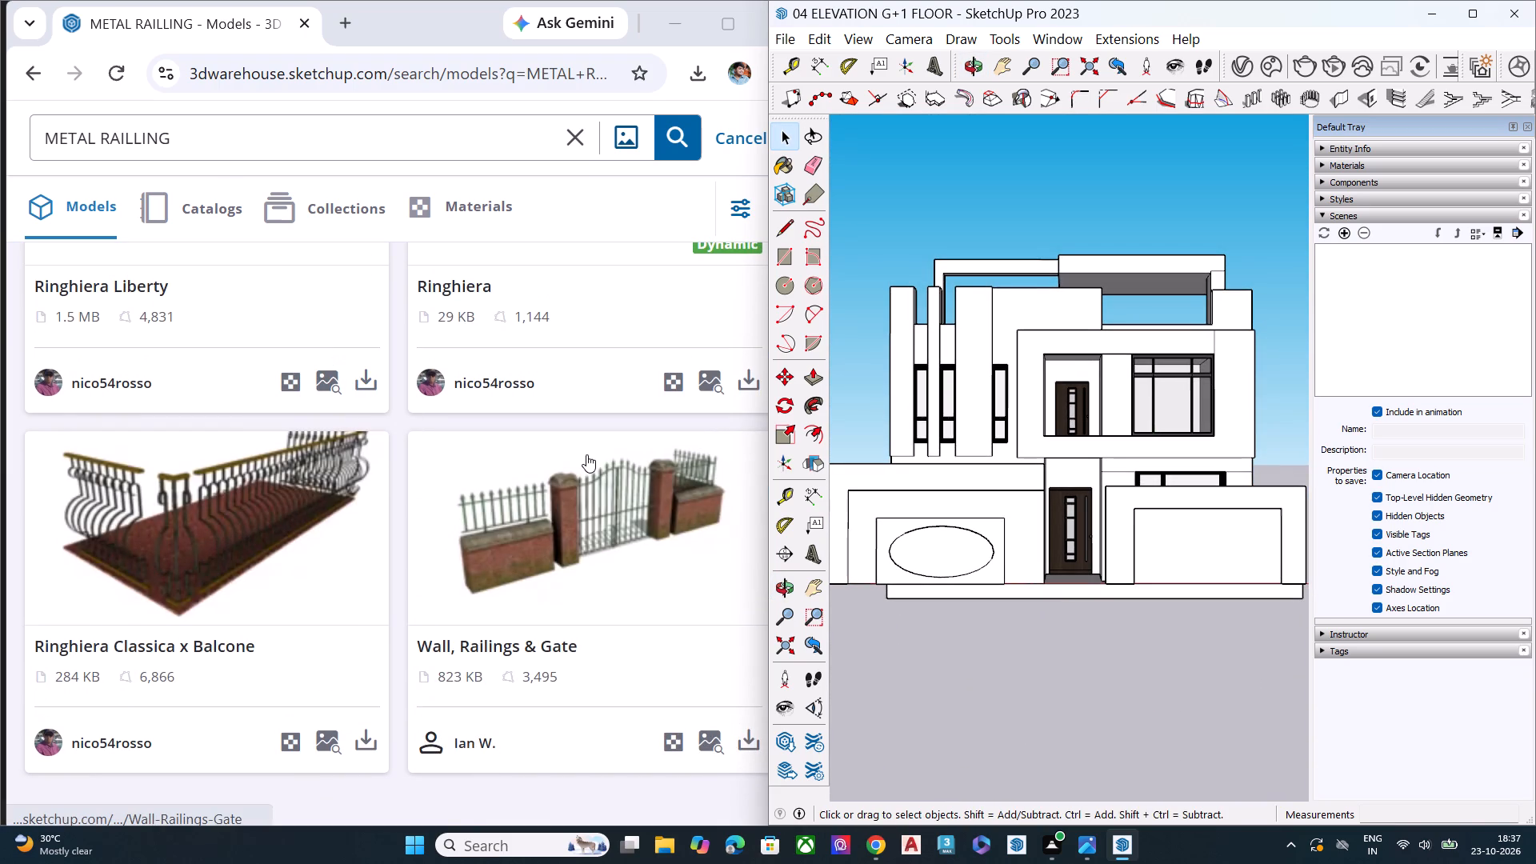
pyautogui.scroll(4, 586, 454)
pyautogui.scroll(-1, 586, 454)
pyautogui.scroll(1, 586, 454)
pyautogui.scroll(-3, 586, 454)
pyautogui.scroll(2, 586, 454)
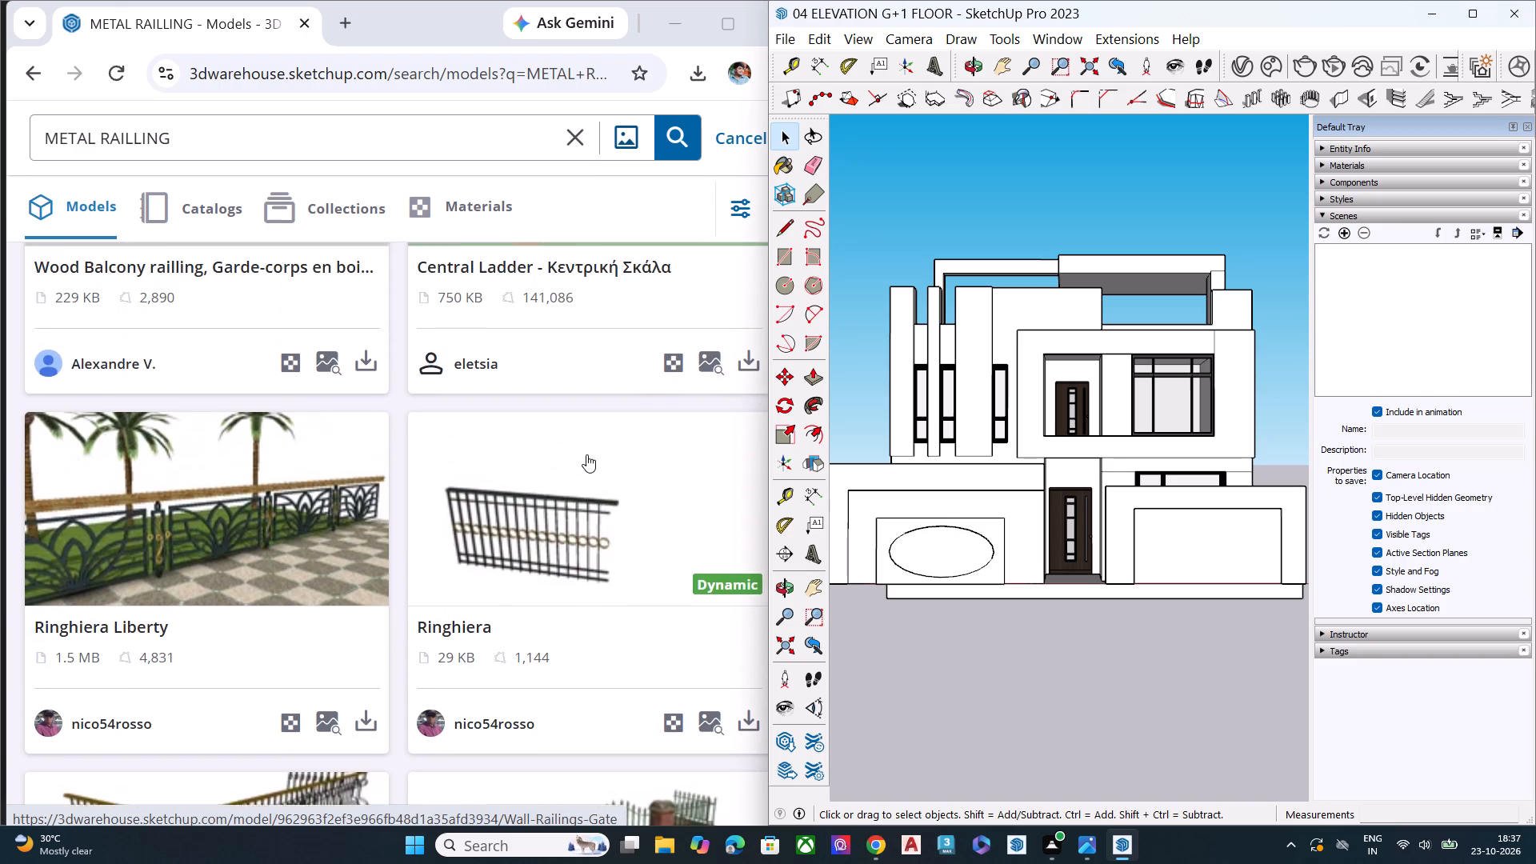
pyautogui.scroll(5, 383, 426)
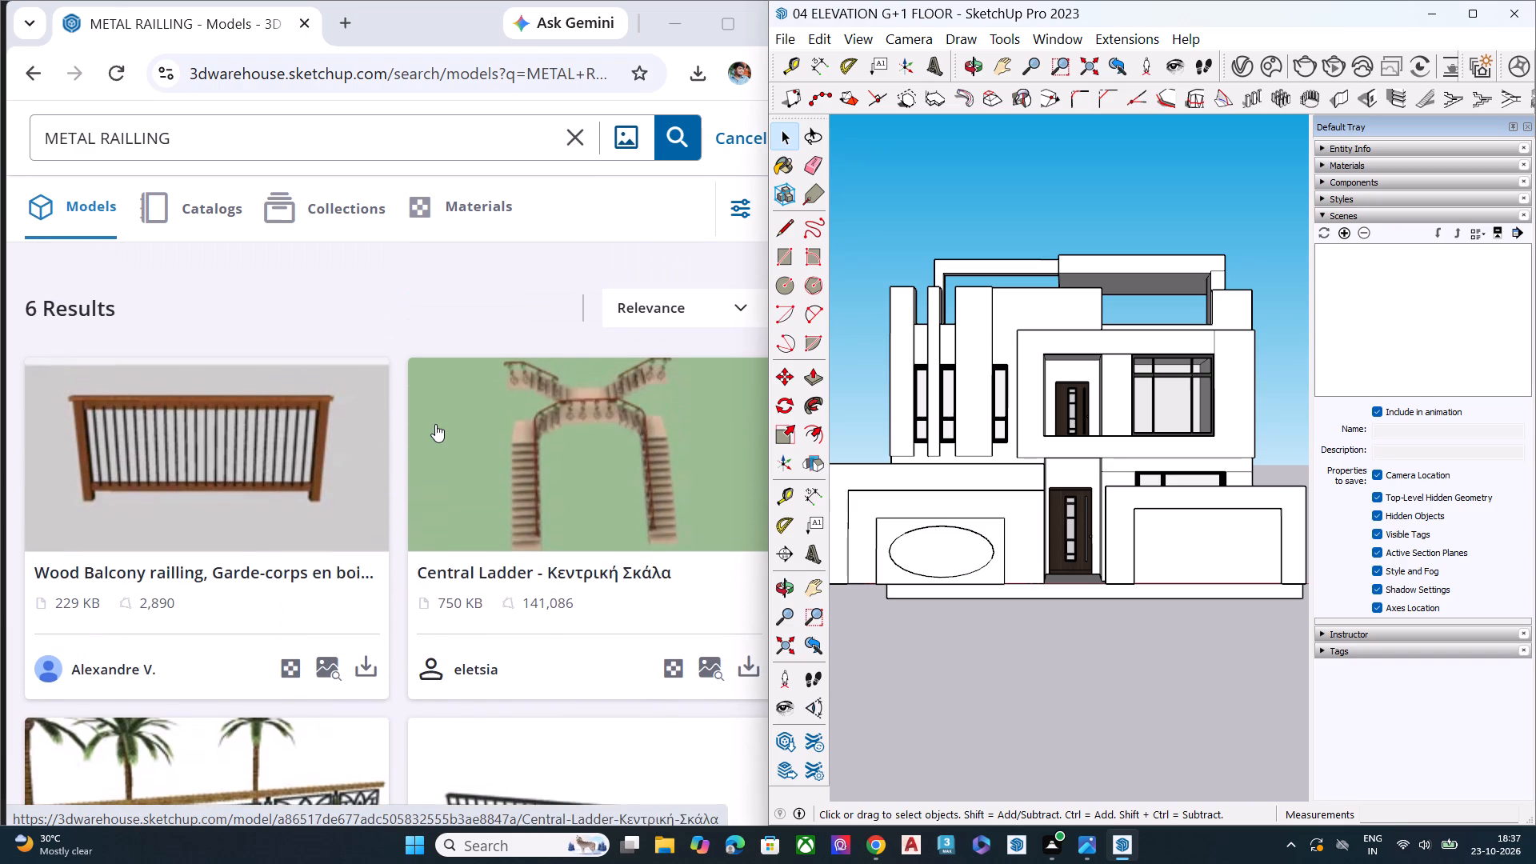
pyautogui.scroll(4, 358, 438)
pyautogui.scroll(-3, 362, 441)
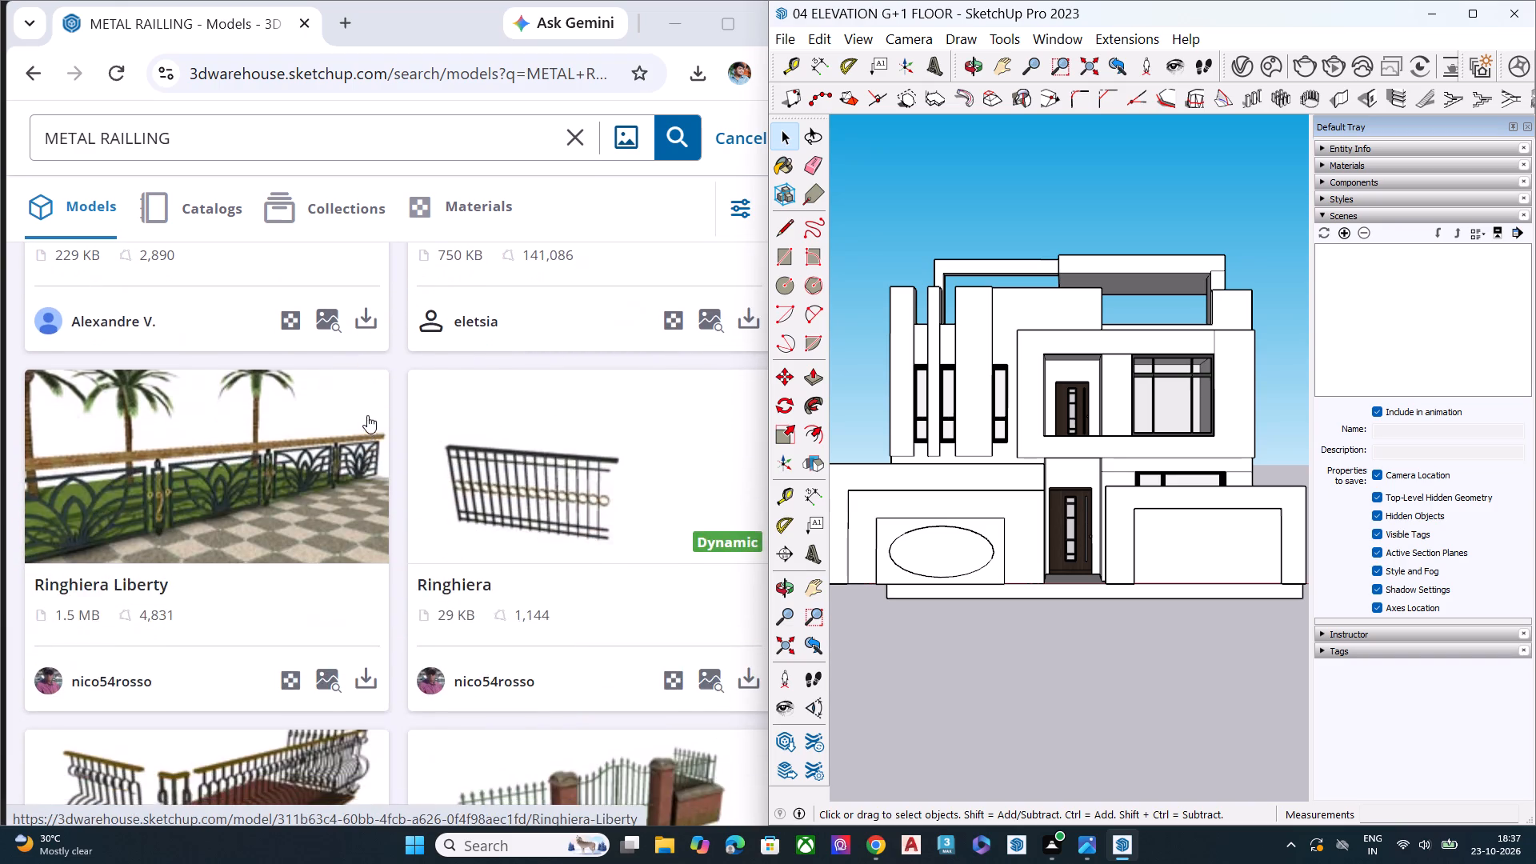
pyautogui.scroll(3, 367, 415)
pyautogui.click(366, 678)
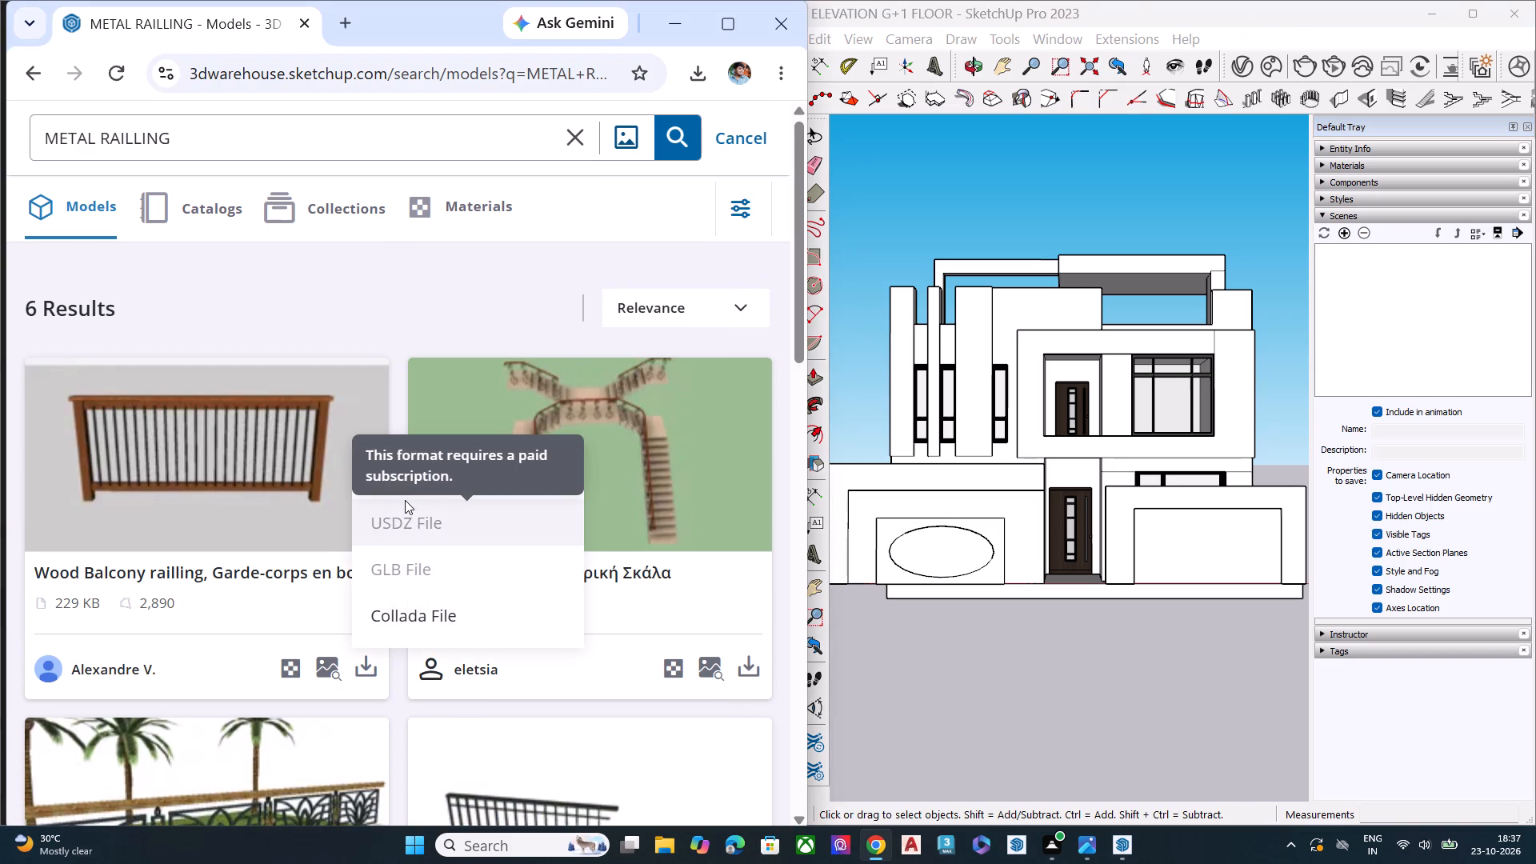
pyautogui.click(414, 491)
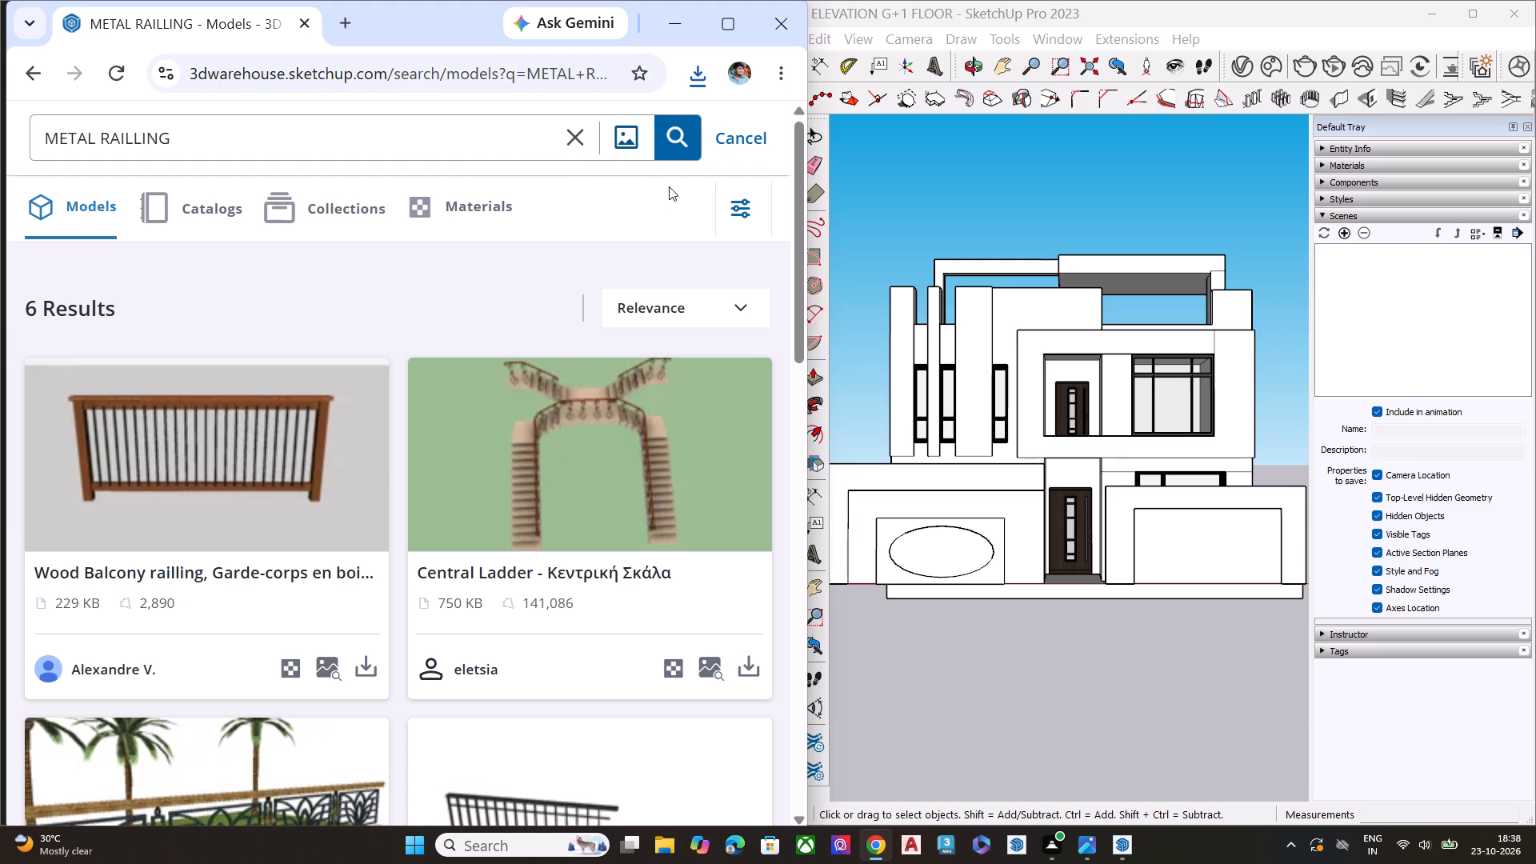
# Check the recent downloads for the balcony railing file and close the browser to return to the reference image.
pyautogui.scroll(-5, 698, 218)
pyautogui.scroll(9, 470, 366)
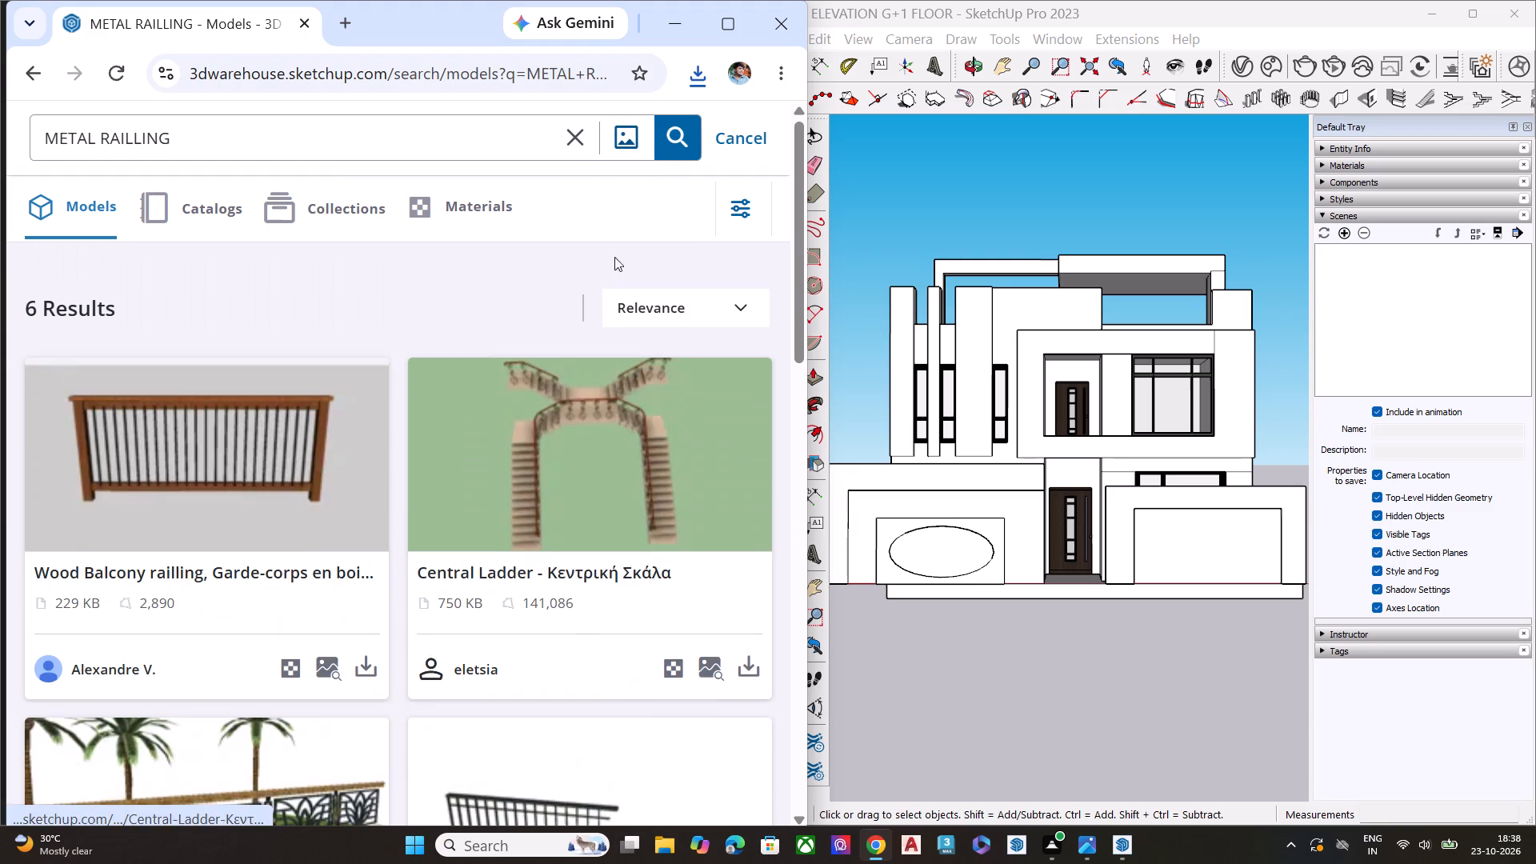
pyautogui.click(707, 83)
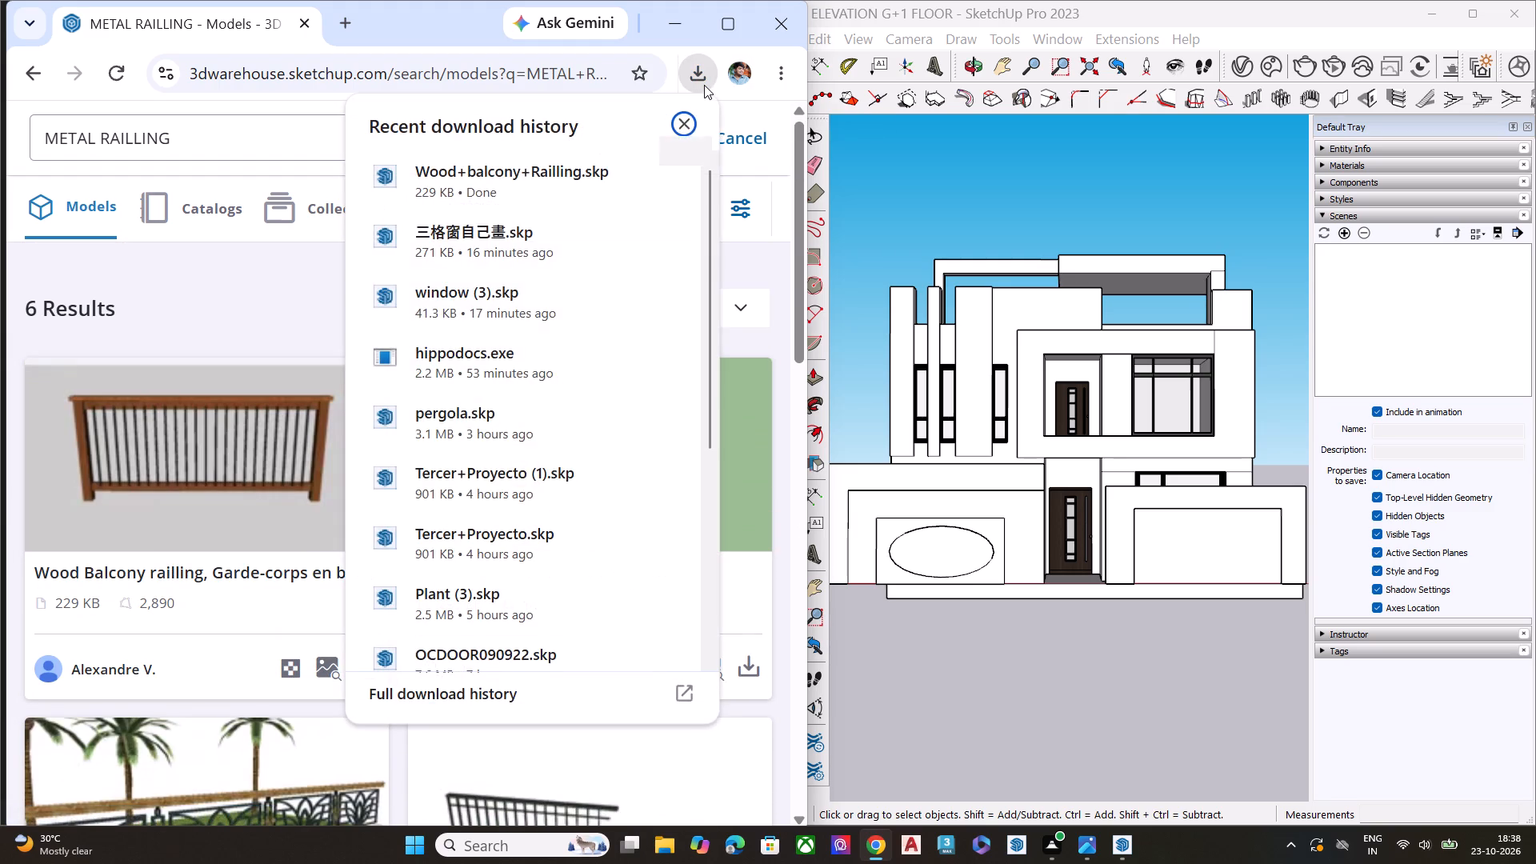
pyautogui.click(704, 86)
pyautogui.click(786, 29)
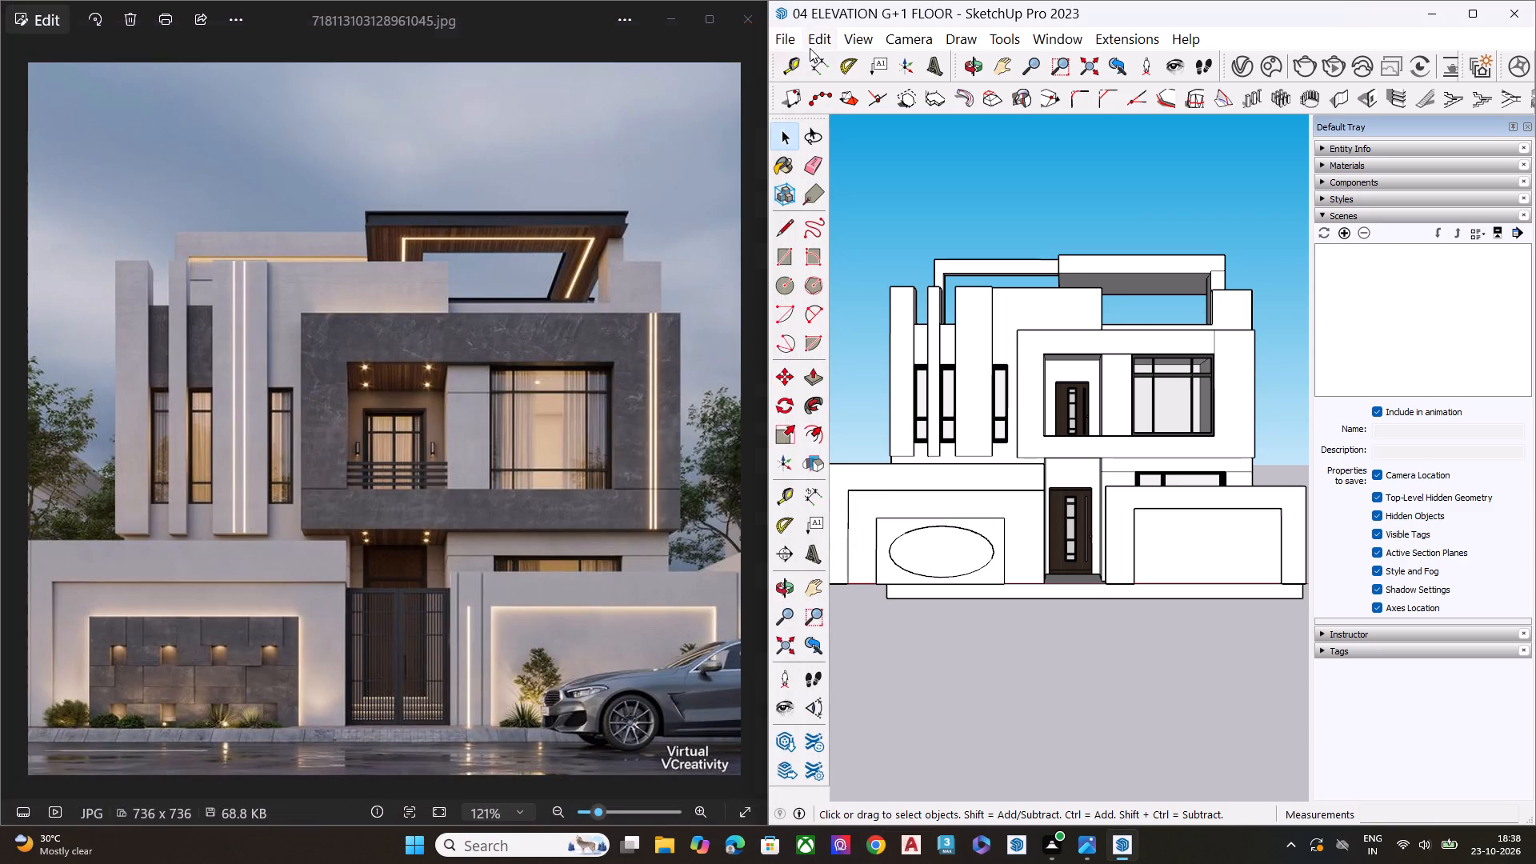
# Import the downloaded Wood+balcony+Railling.skp file from the Downloads folder.
pyautogui.click(791, 42)
pyautogui.click(860, 371)
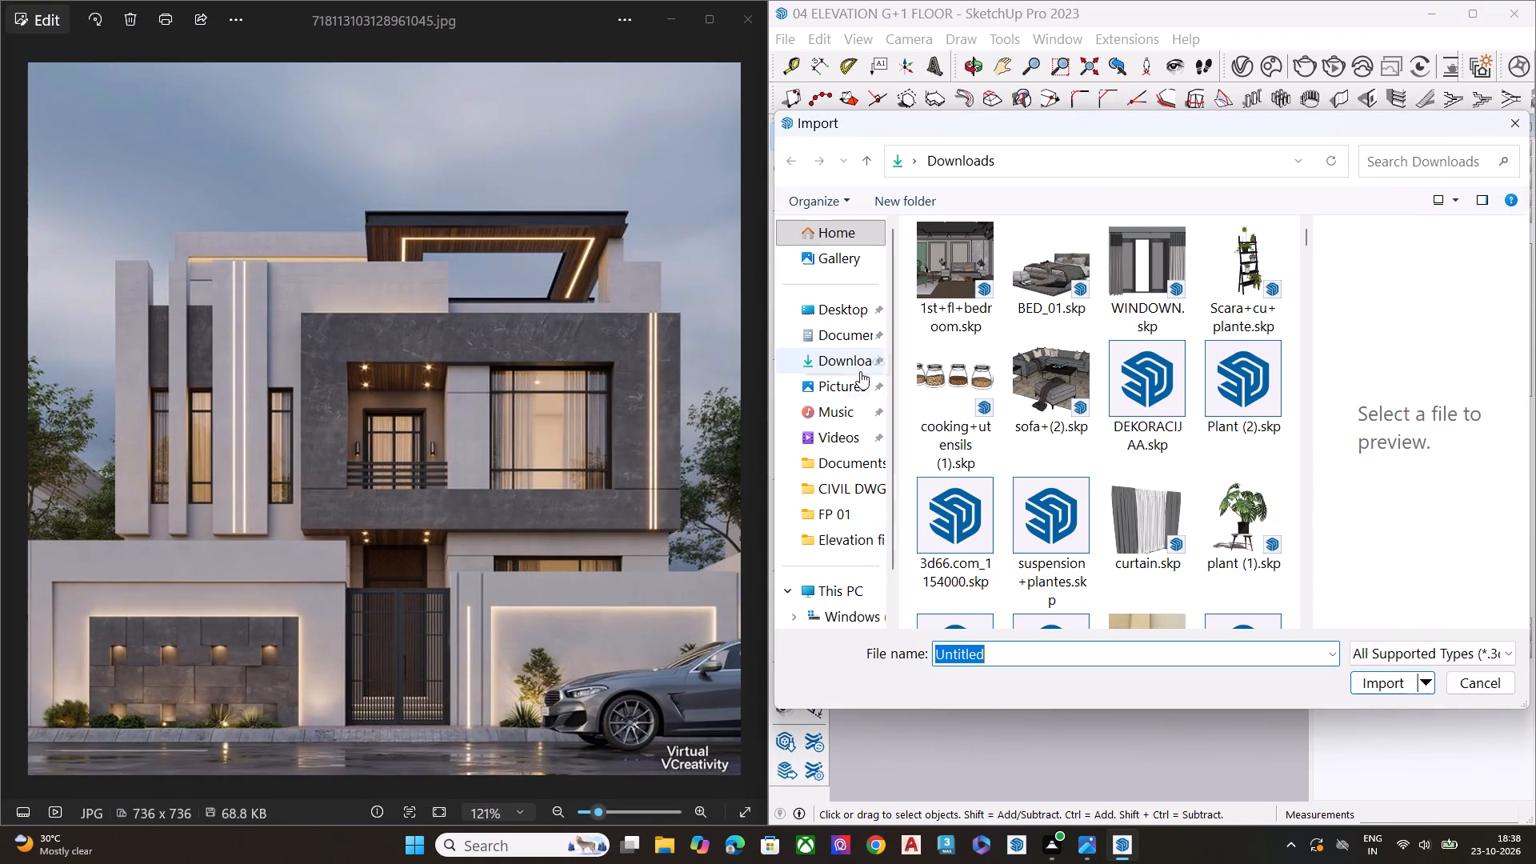
pyautogui.scroll(-1, 1113, 458)
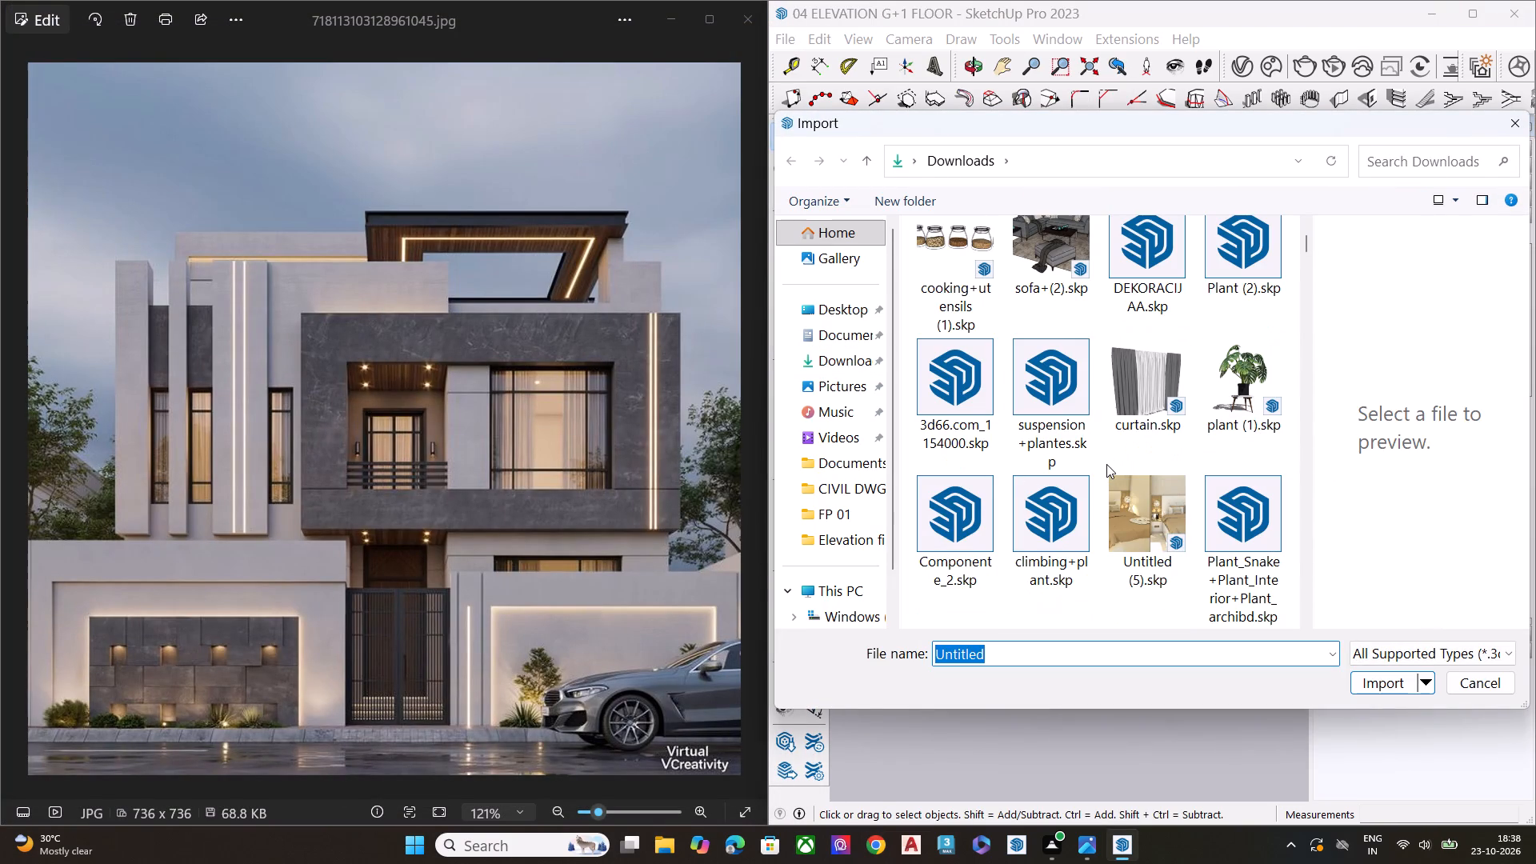
pyautogui.scroll(-1, 1106, 464)
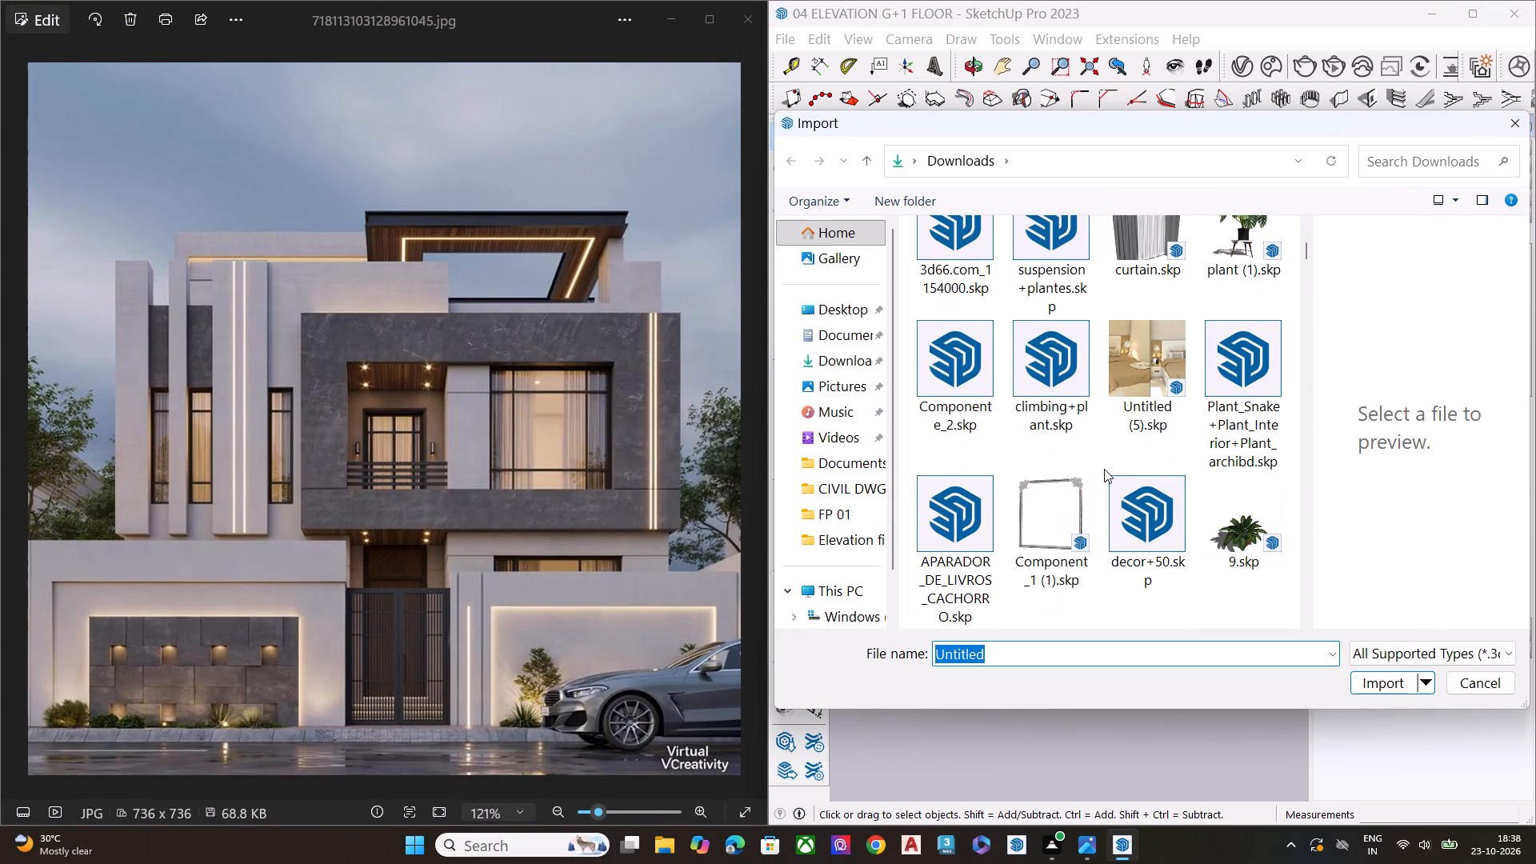
pyautogui.scroll(-1, 1102, 470)
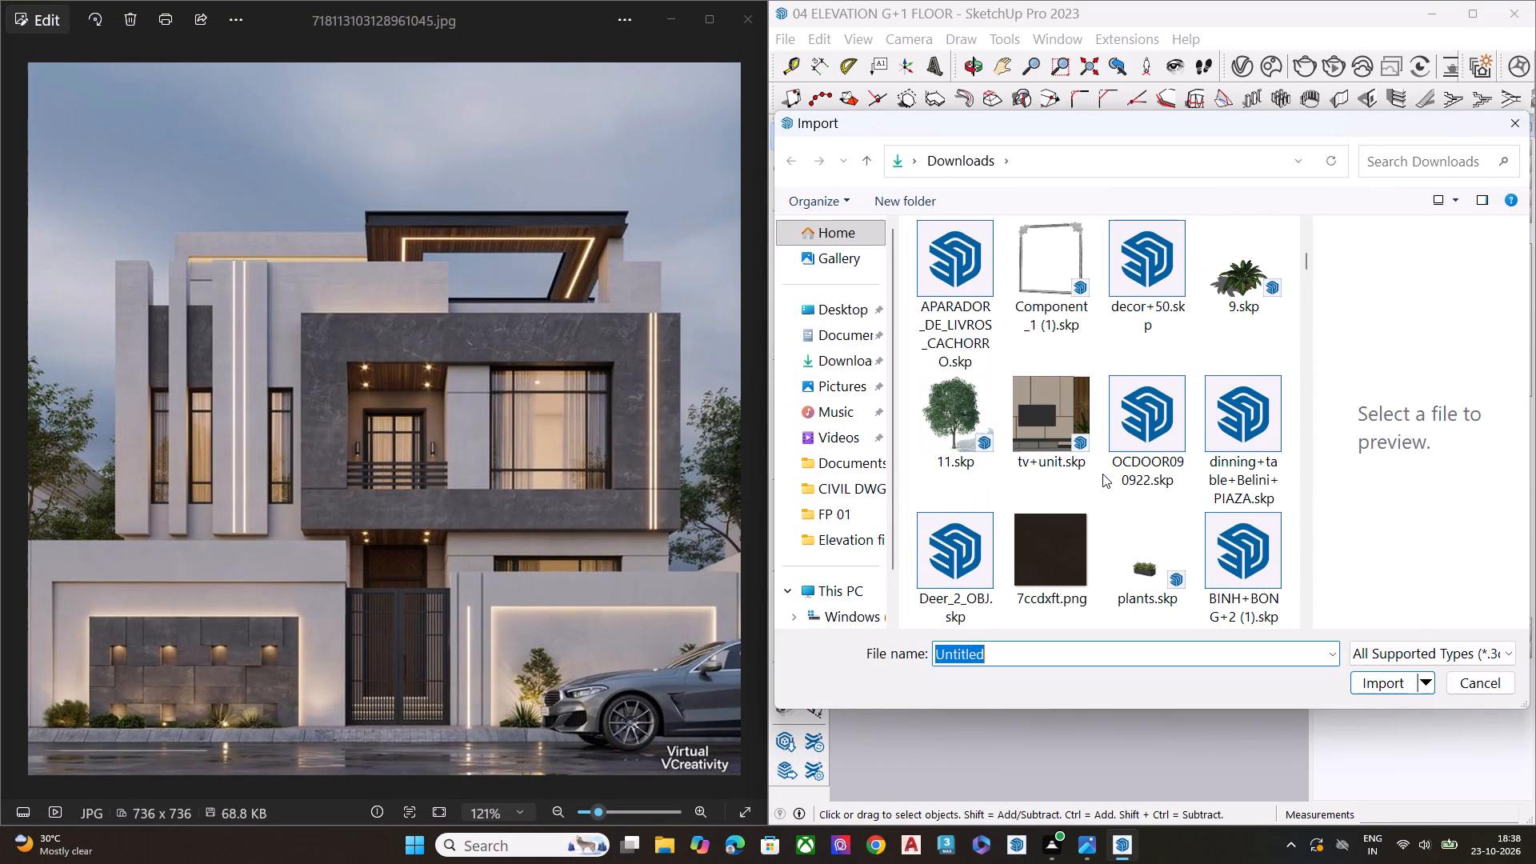
pyautogui.scroll(-2, 1102, 474)
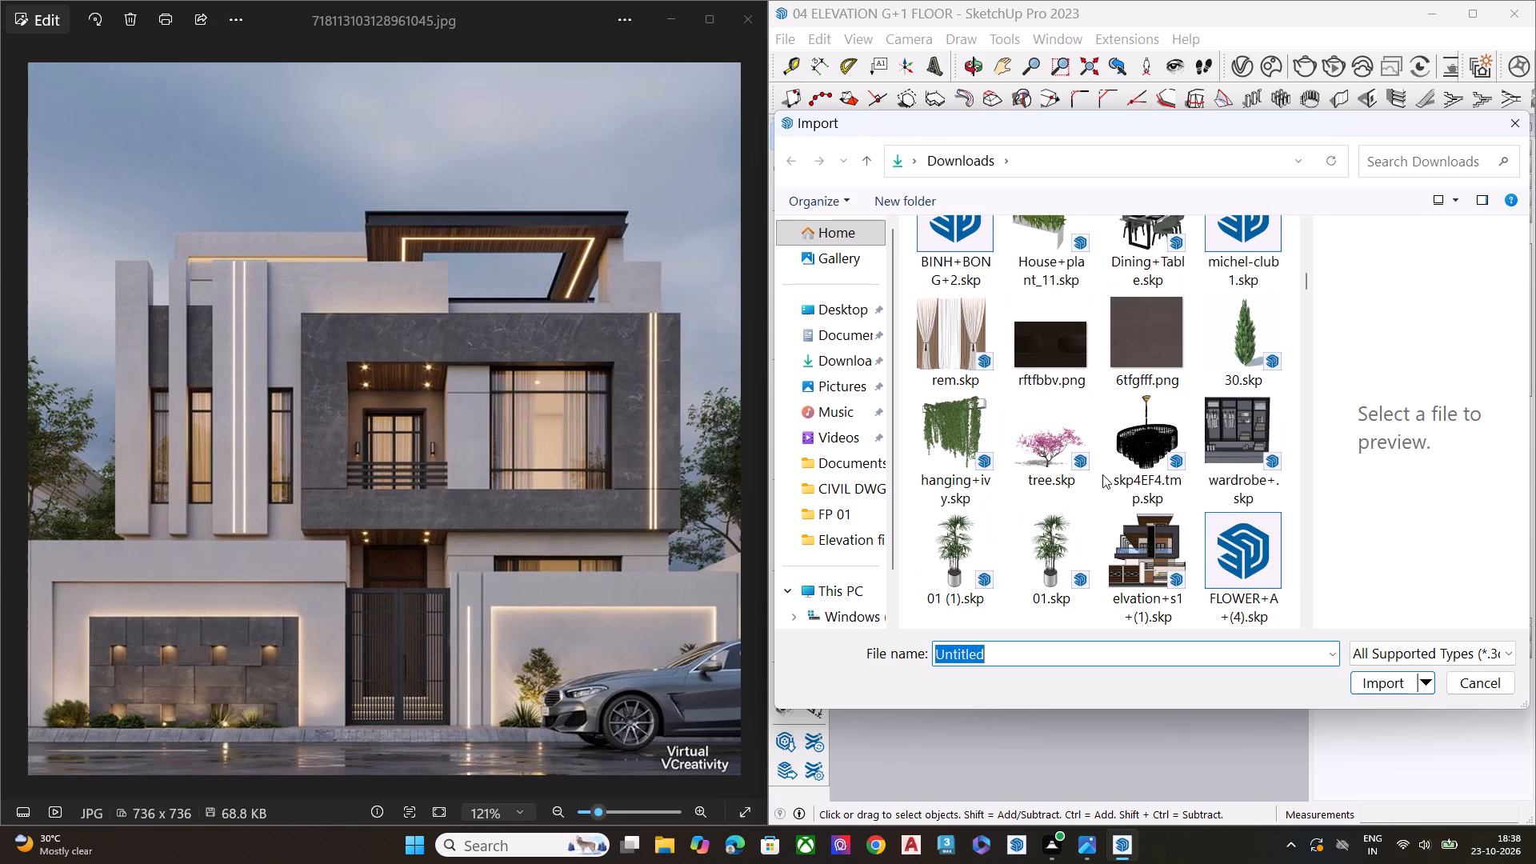
pyautogui.scroll(-2, 1097, 486)
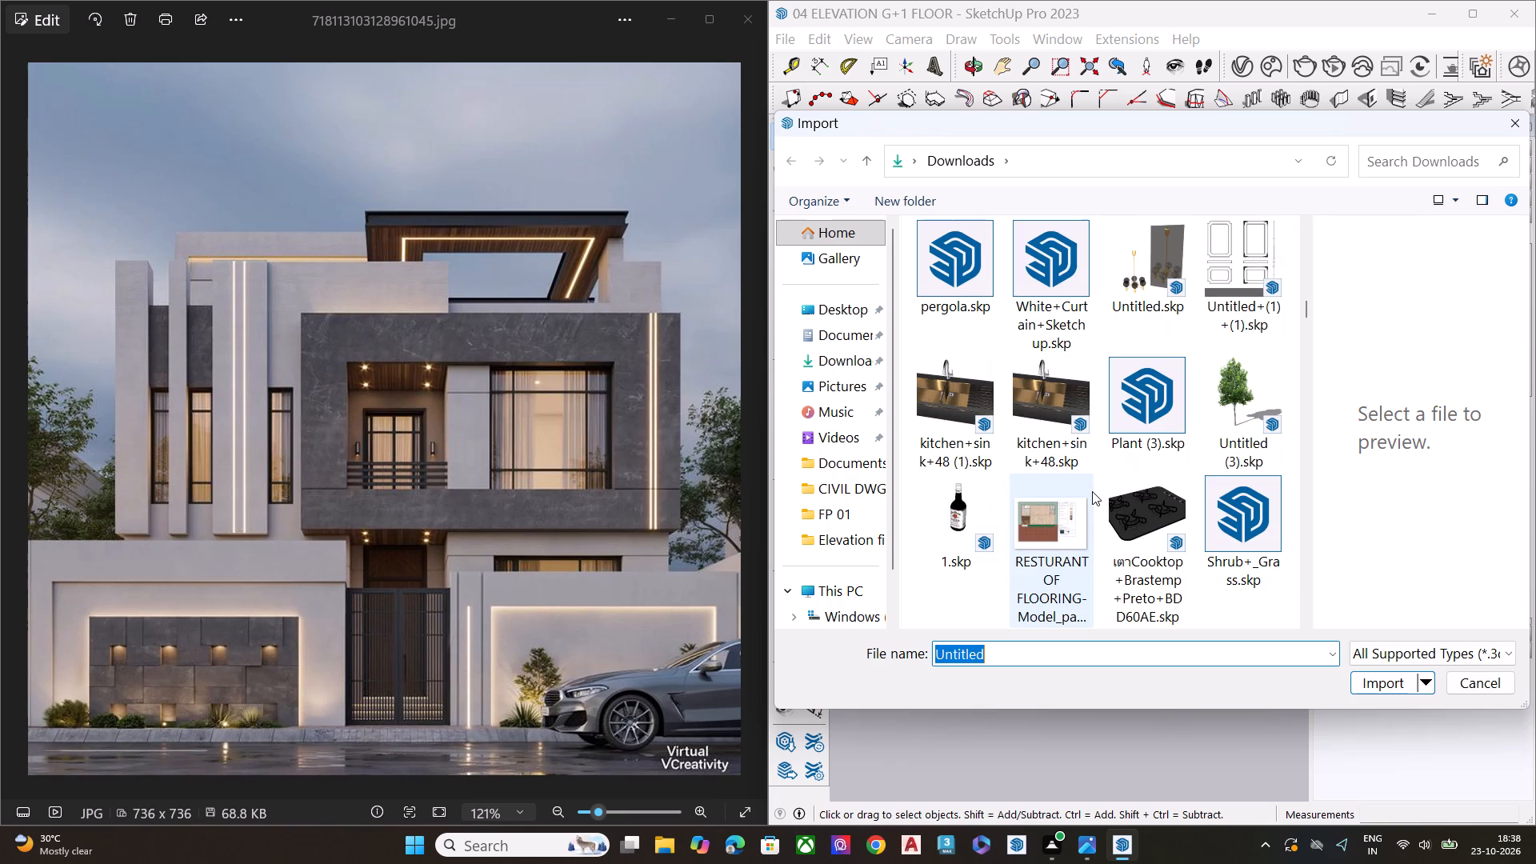
pyautogui.scroll(-2, 1178, 498)
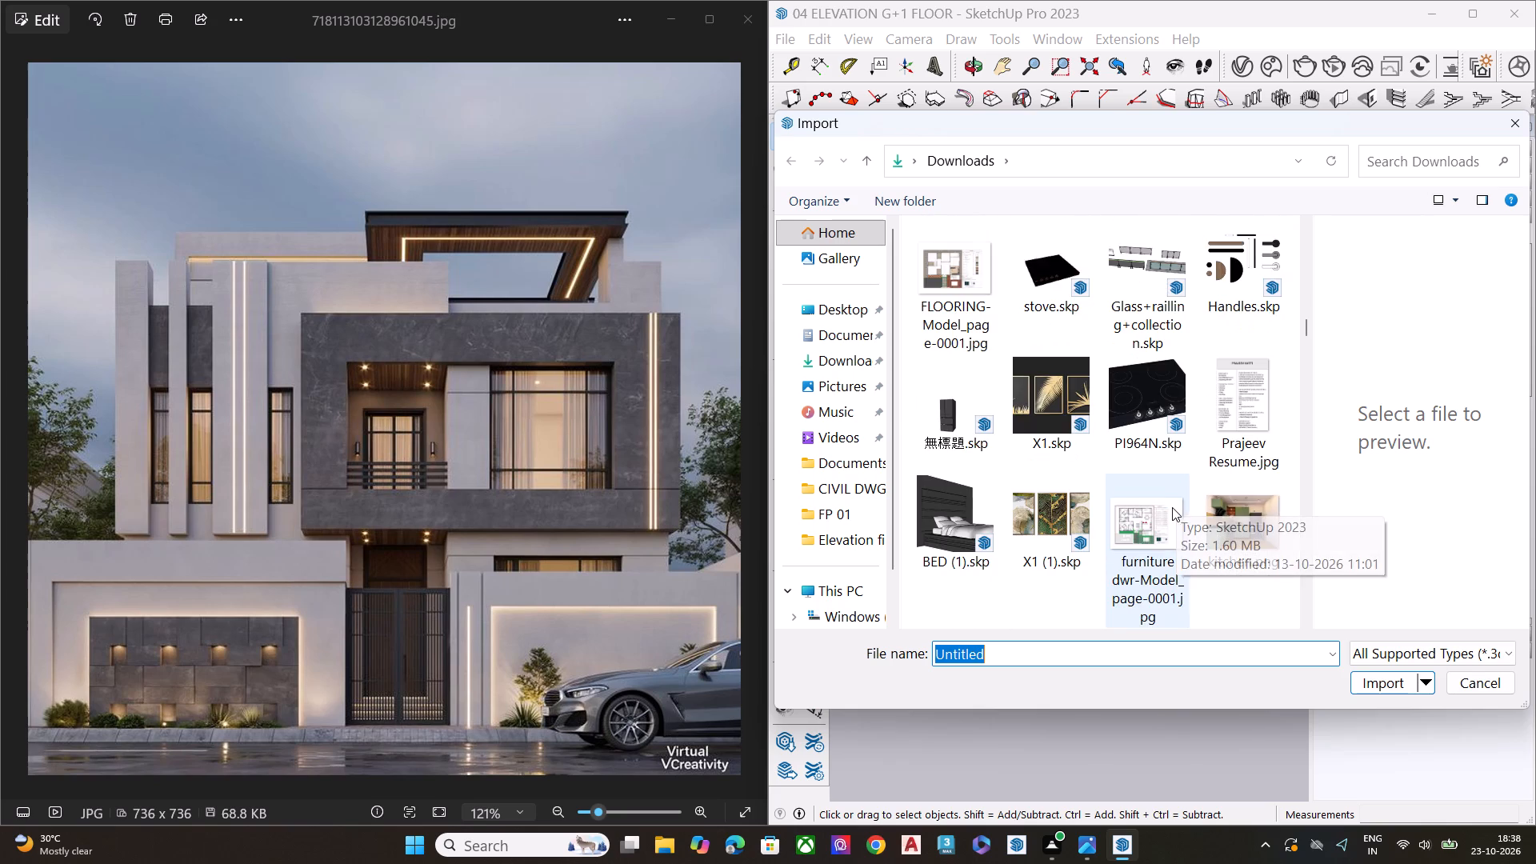
pyautogui.scroll(-2, 1161, 514)
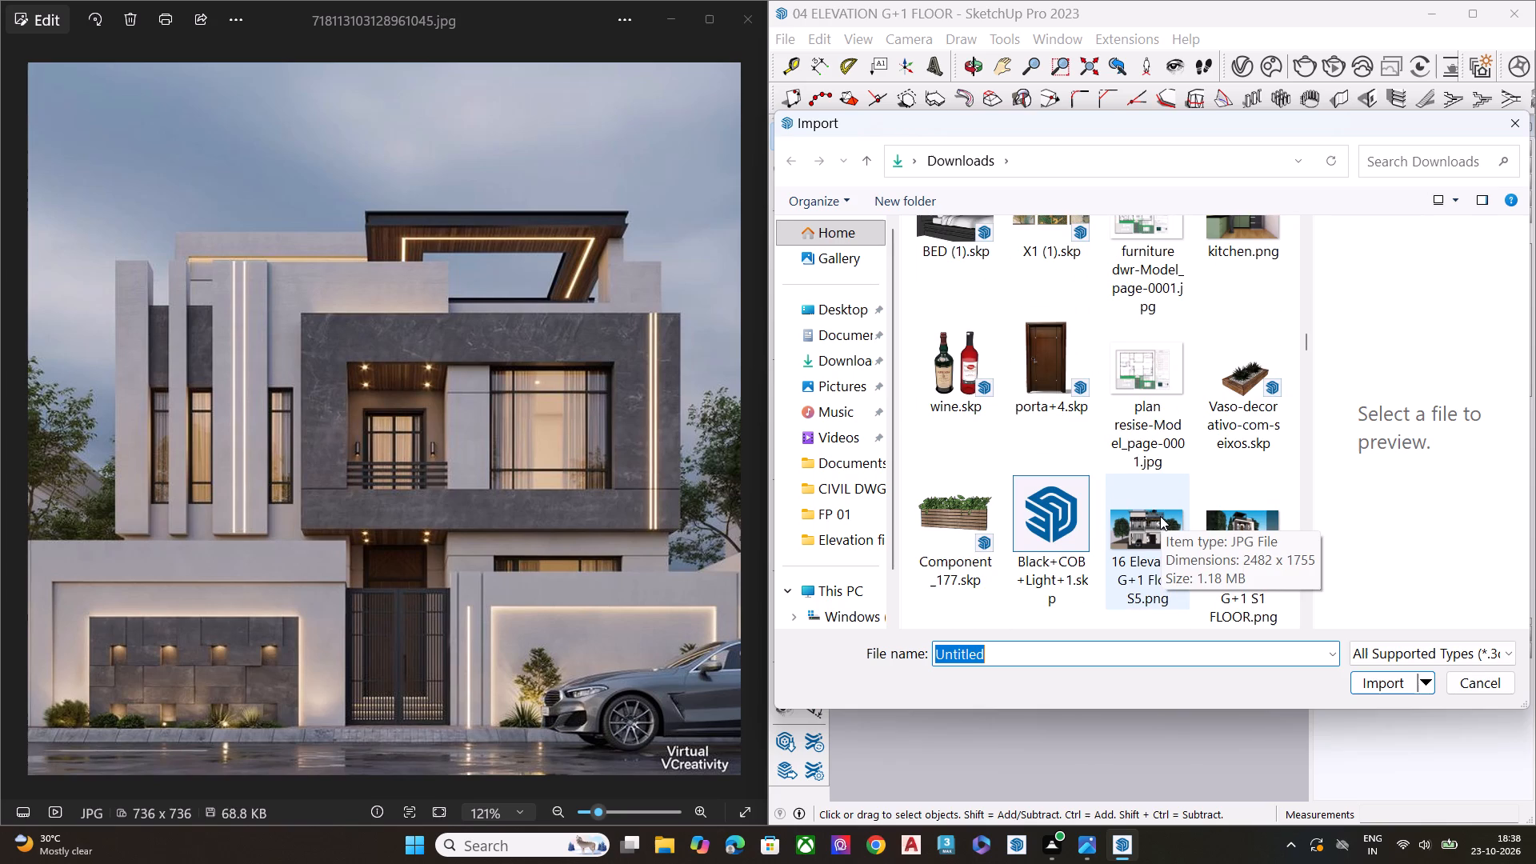
pyautogui.scroll(-2, 1078, 527)
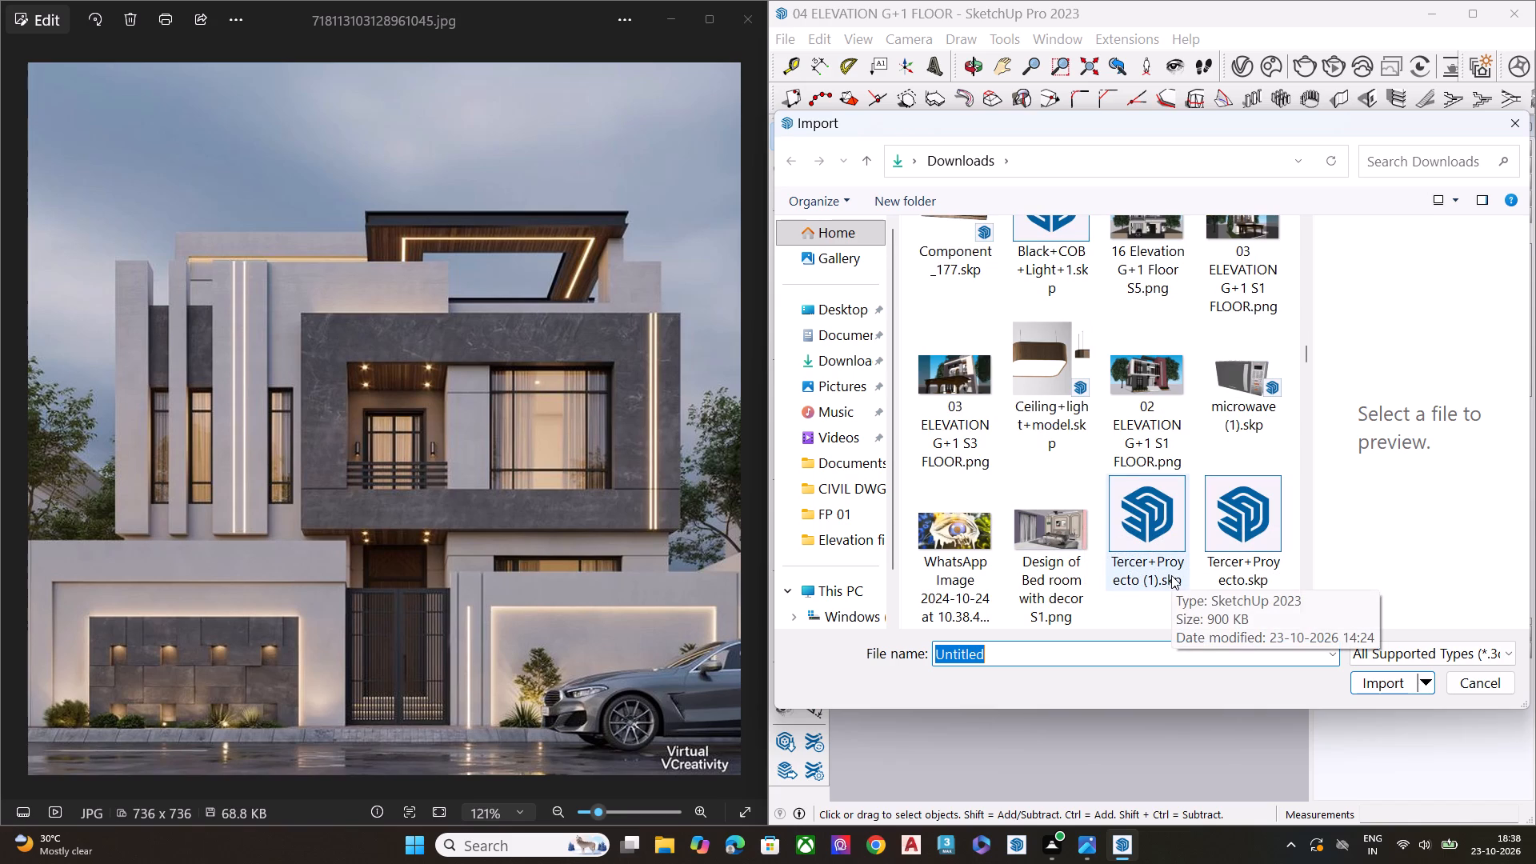
pyautogui.scroll(-1, 1171, 575)
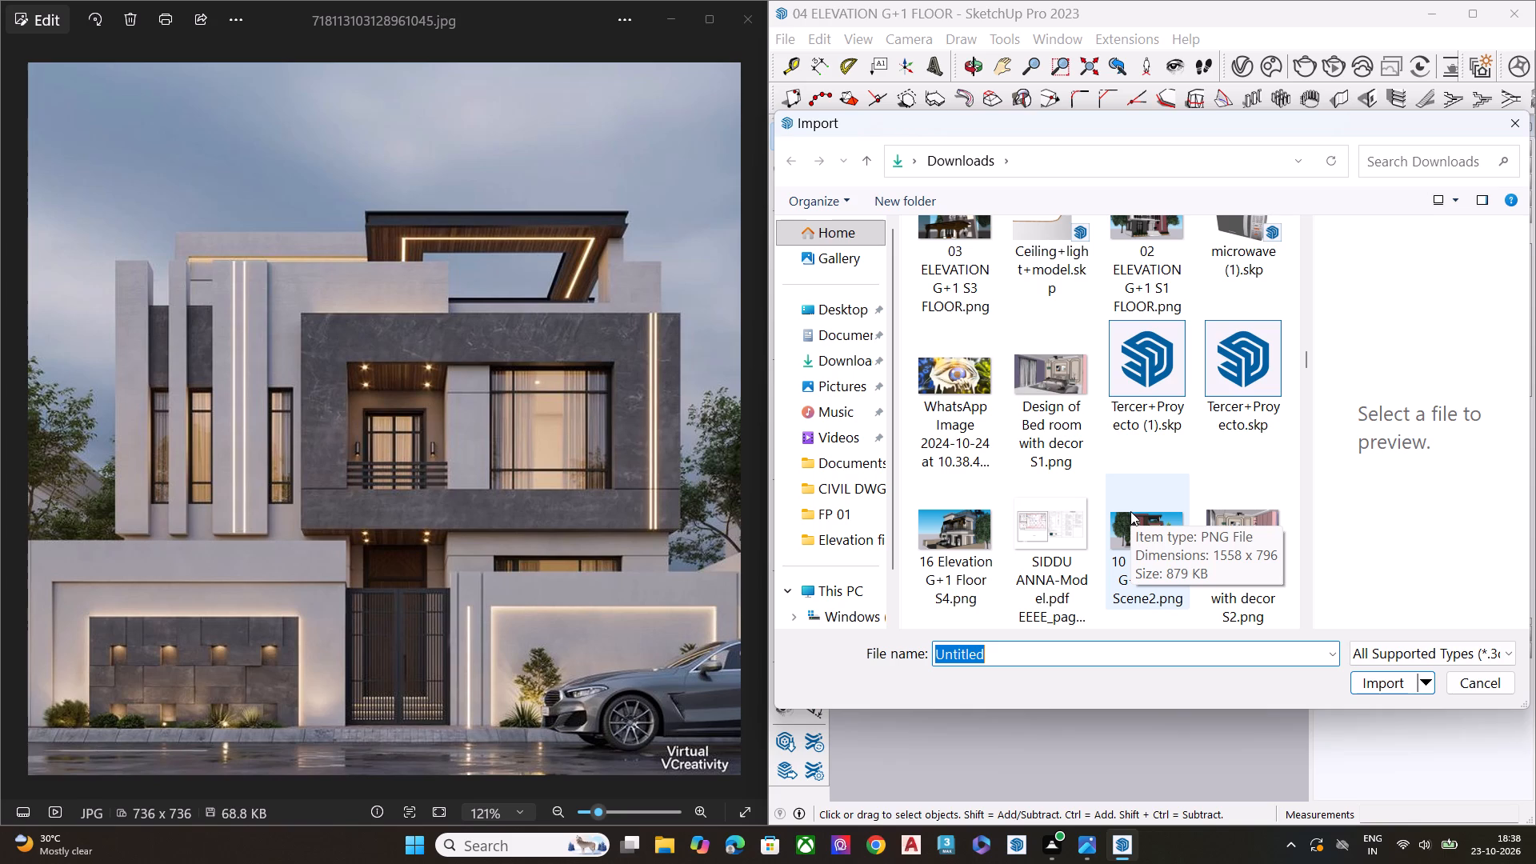
pyautogui.scroll(-1, 1130, 511)
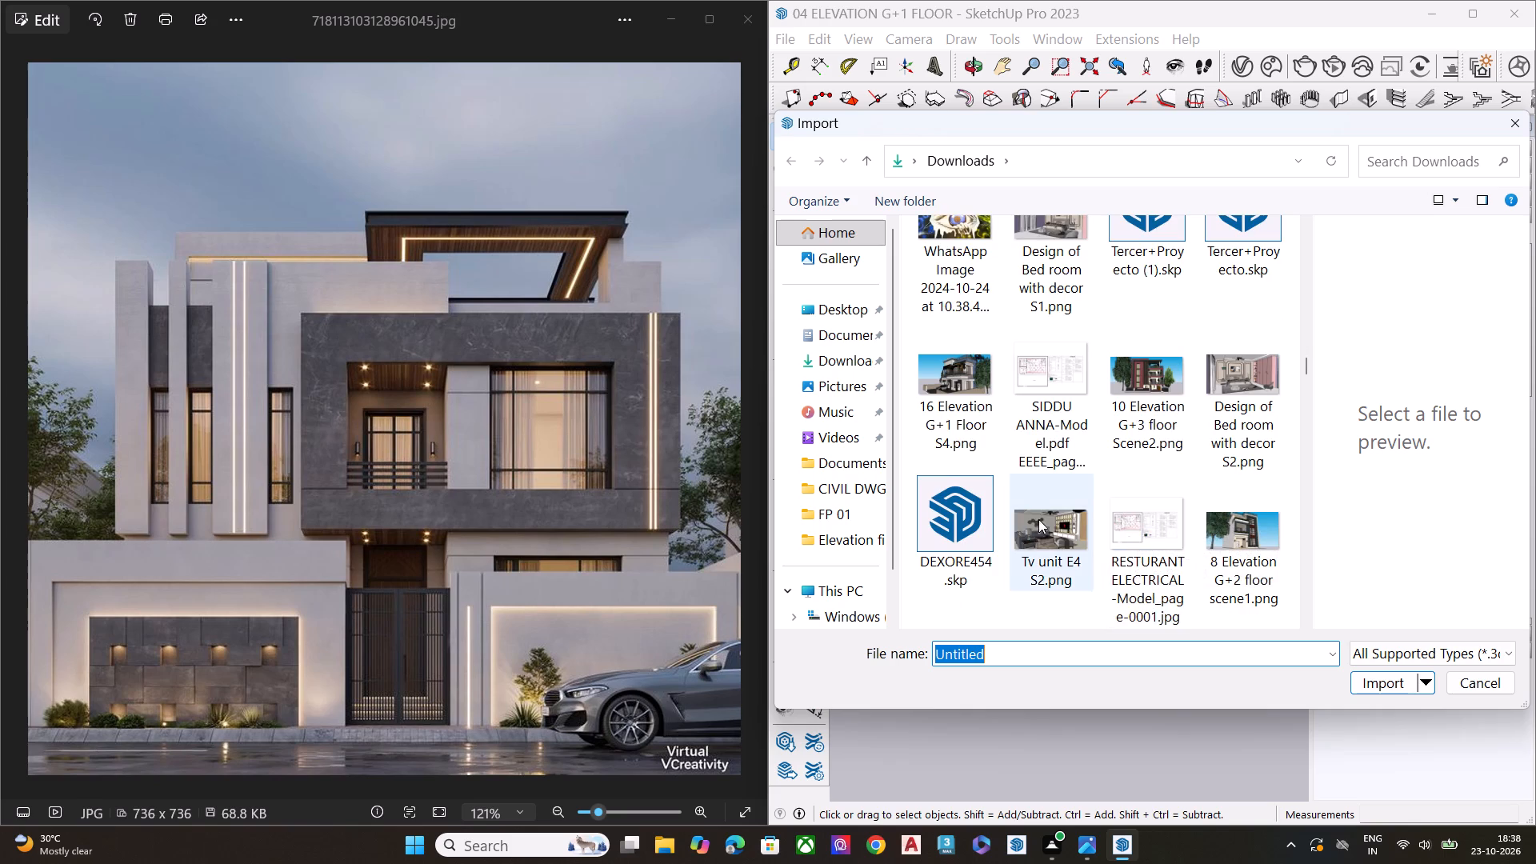
pyautogui.scroll(-5, 1044, 514)
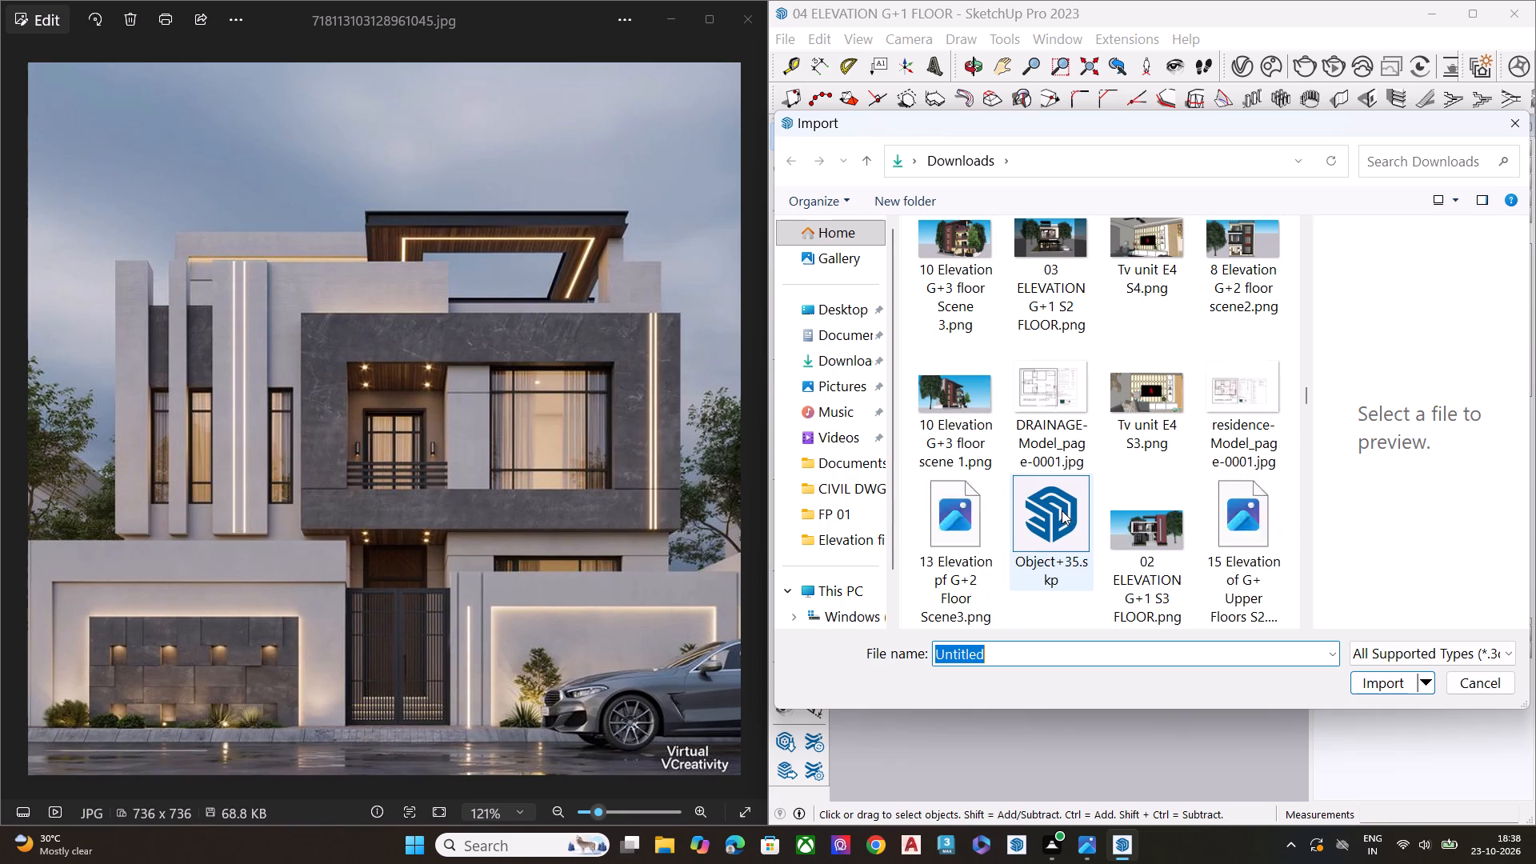
pyautogui.scroll(-3, 1091, 494)
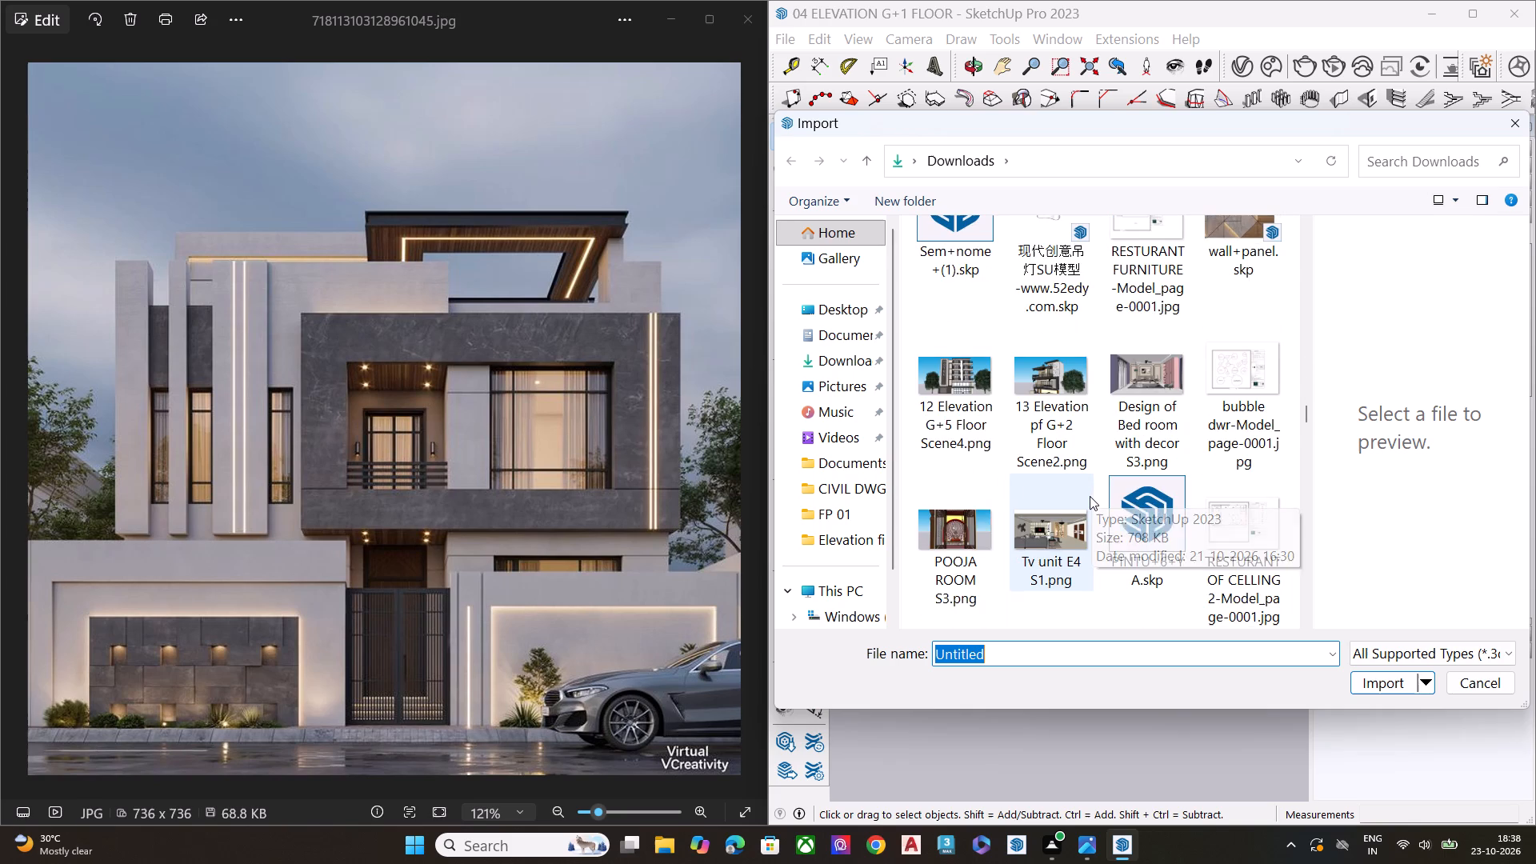
pyautogui.scroll(-2, 1090, 497)
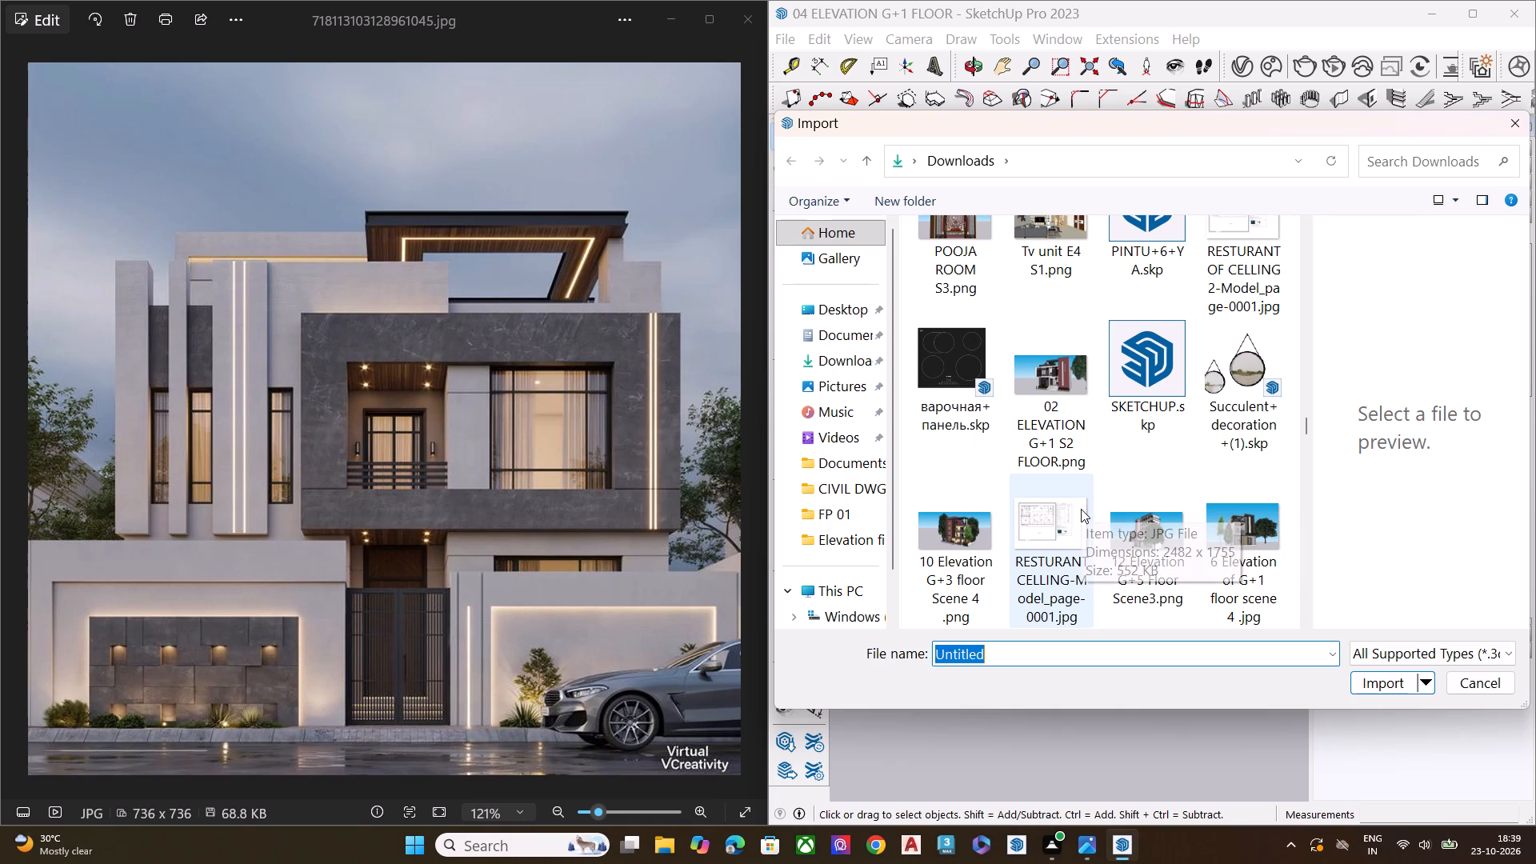
pyautogui.scroll(-3, 1172, 459)
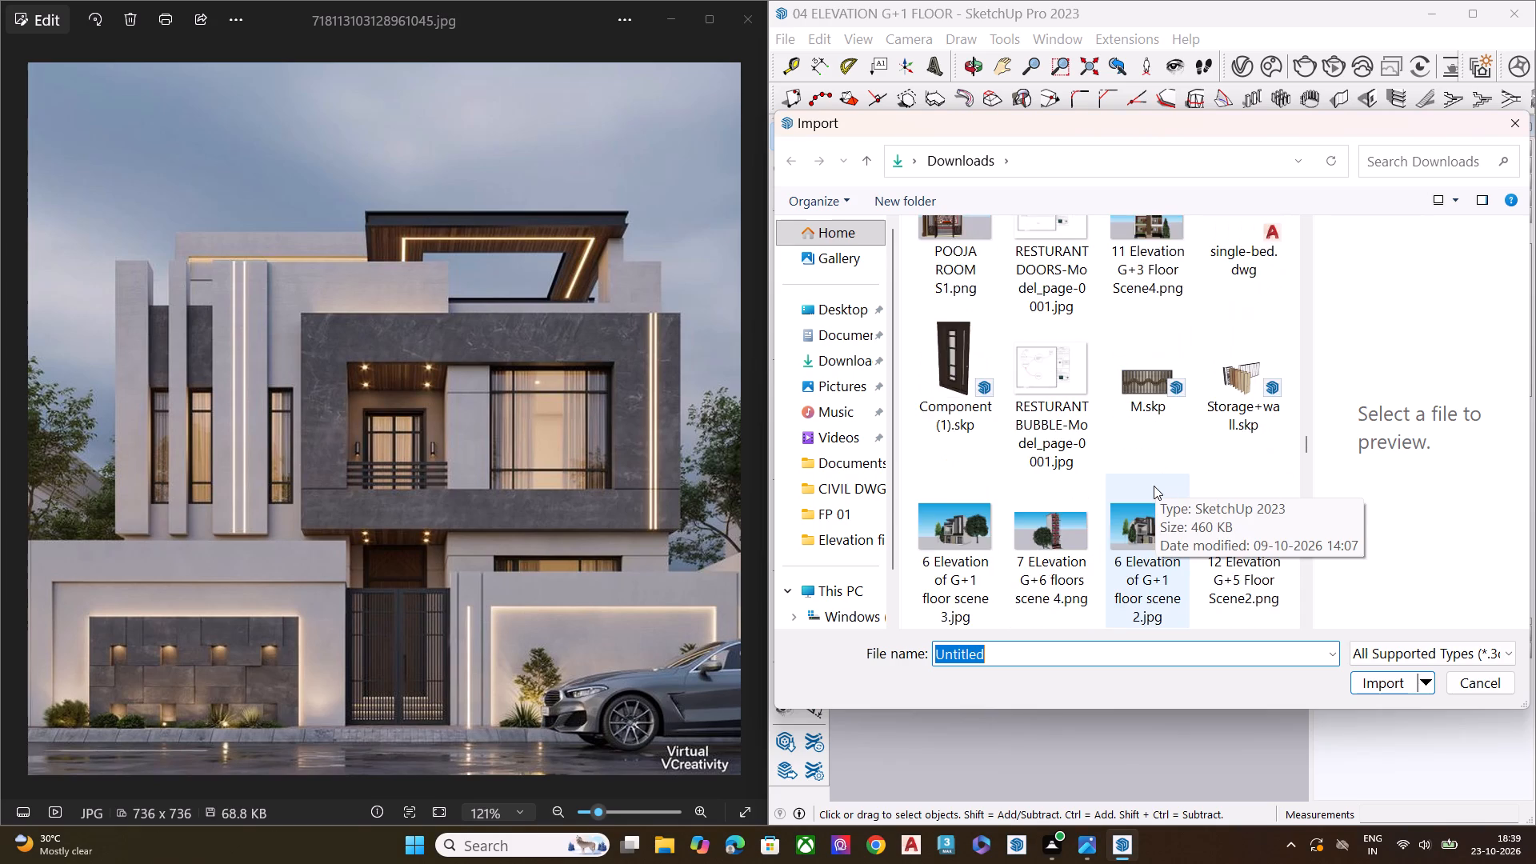
pyautogui.scroll(-4, 1154, 486)
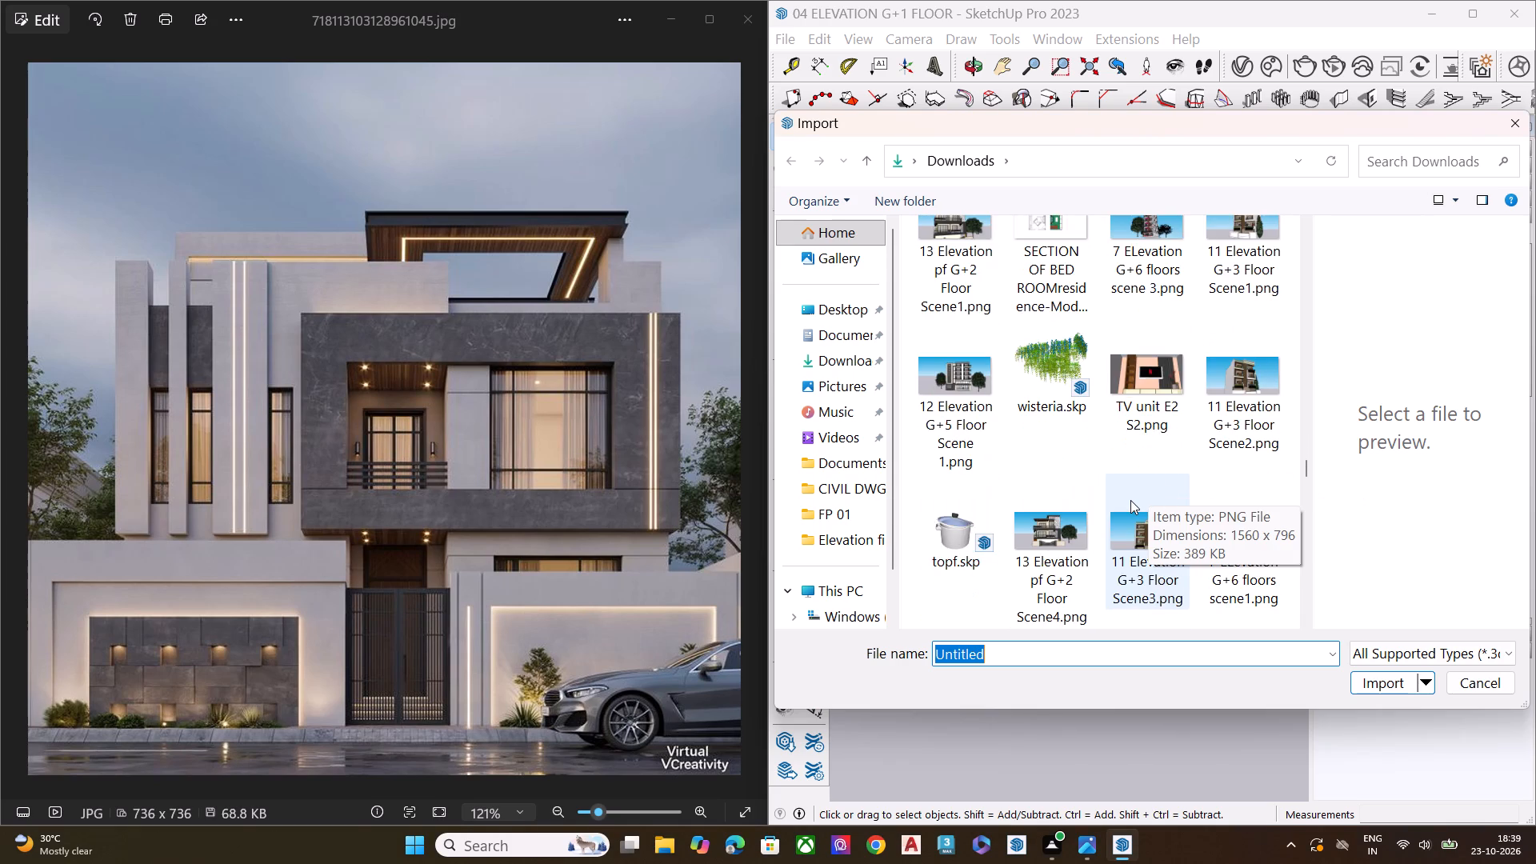
pyautogui.scroll(-1, 1129, 501)
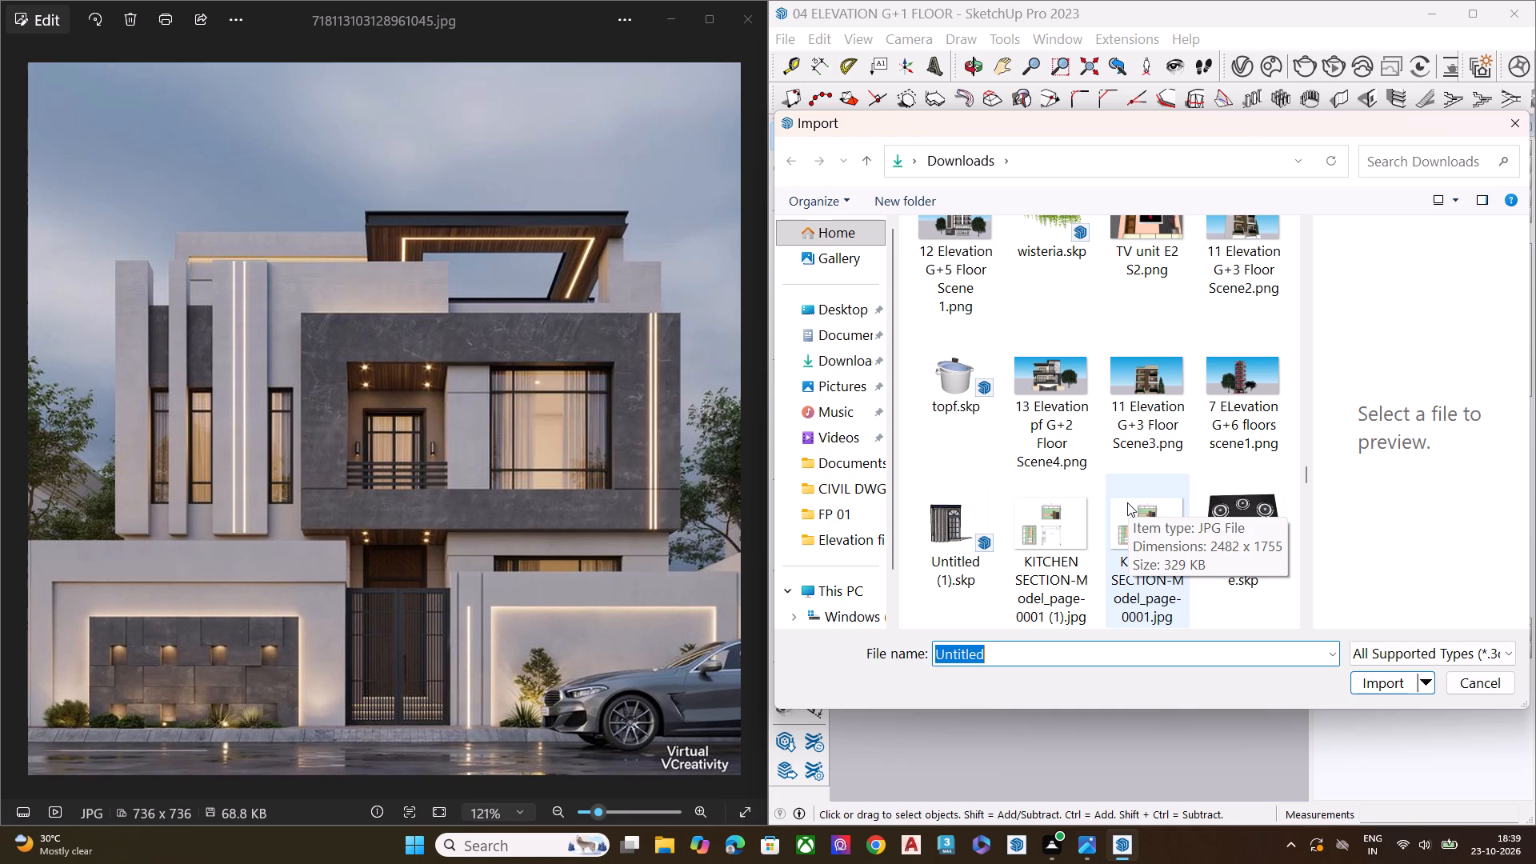
pyautogui.scroll(-1, 1127, 502)
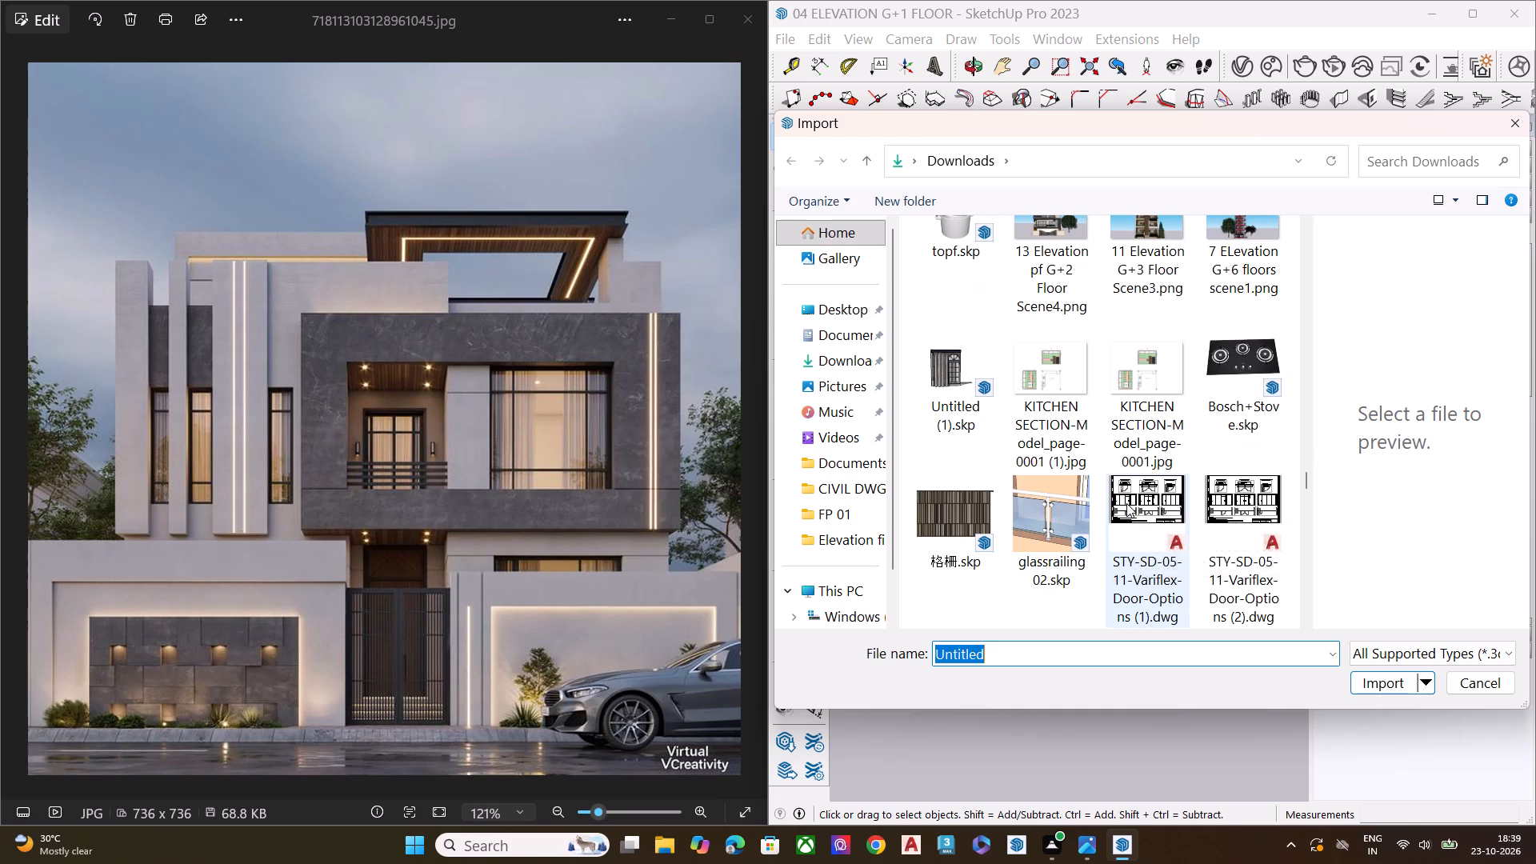
pyautogui.scroll(-3, 1126, 503)
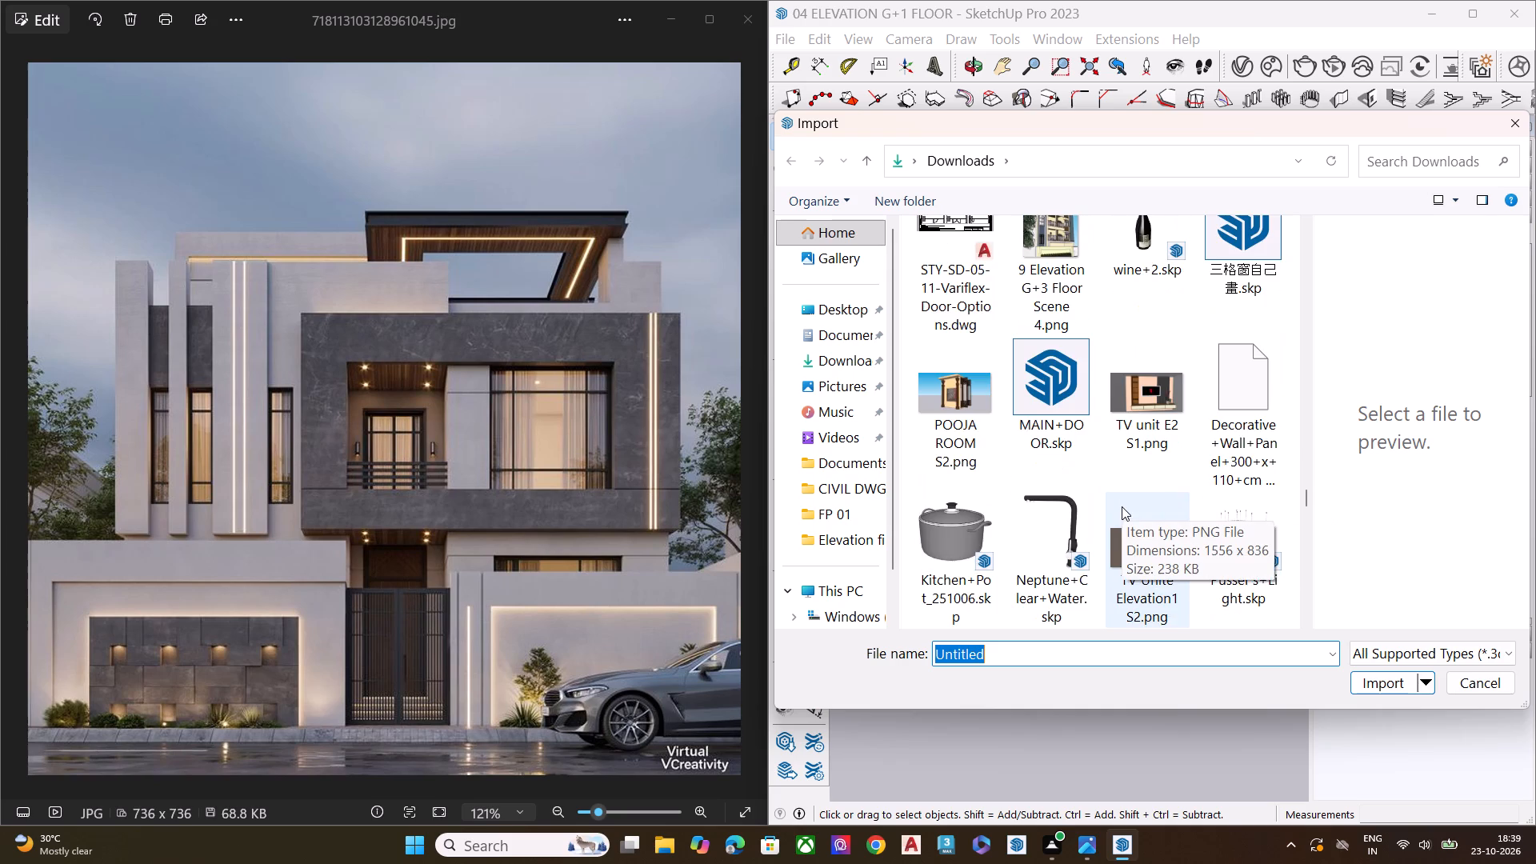
pyautogui.scroll(-1, 1122, 506)
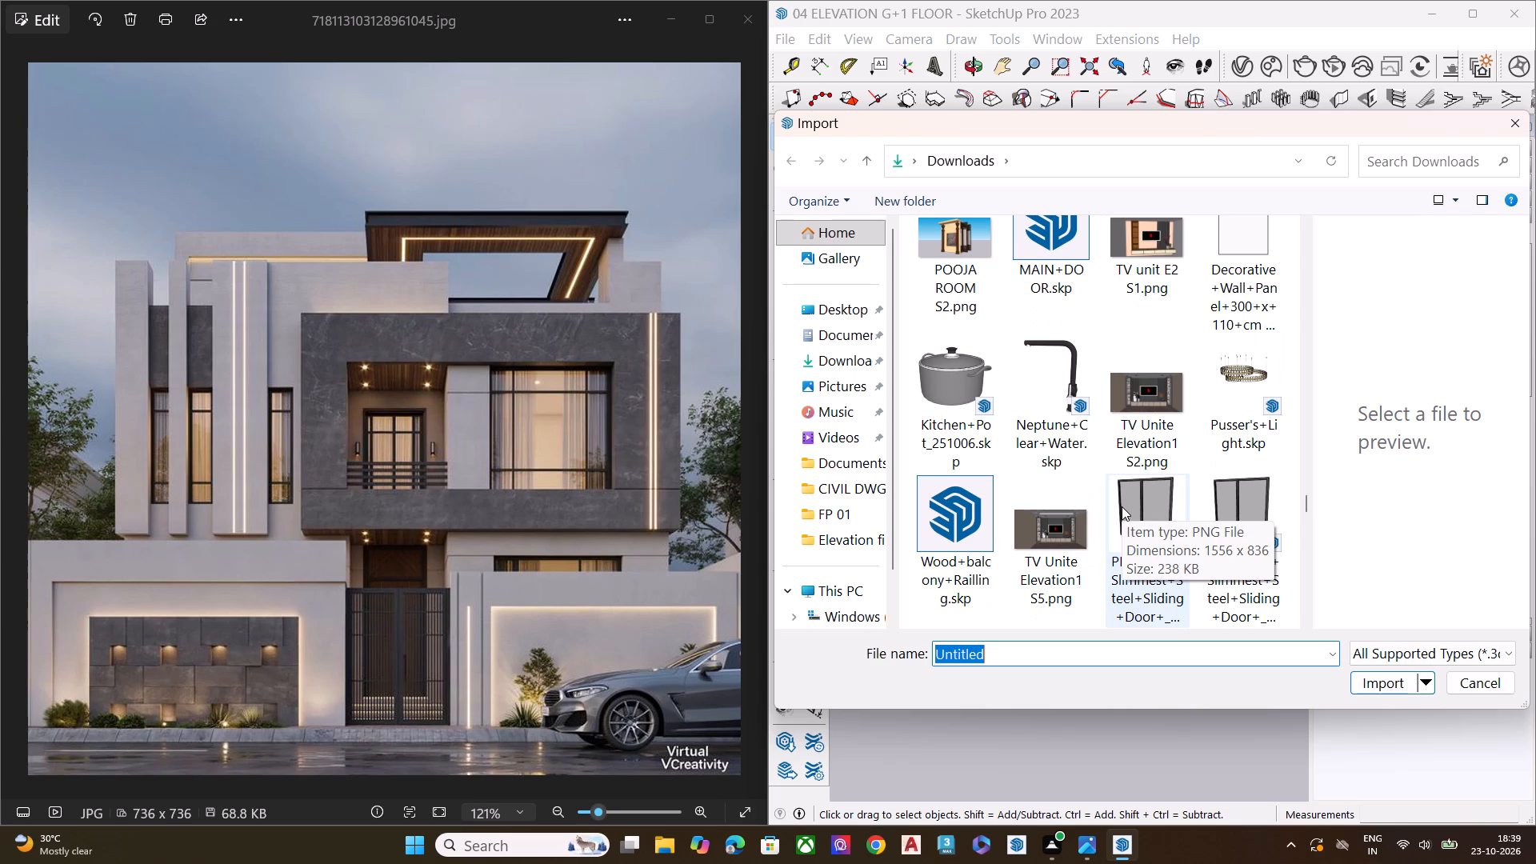
pyautogui.click(959, 531)
pyautogui.click(1378, 690)
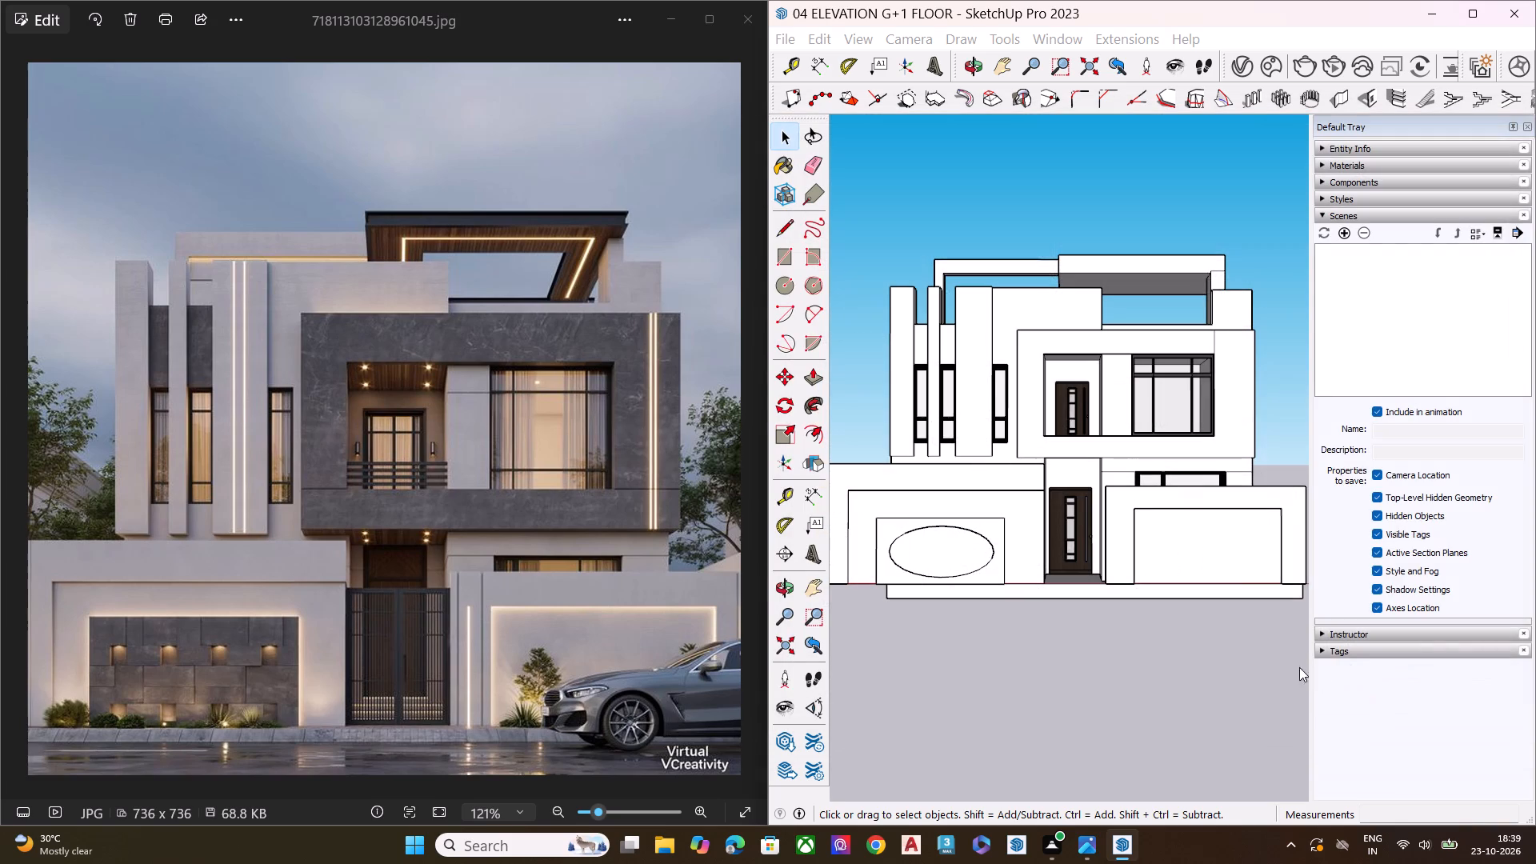
# Place the railing on the first-floor balcony slab, with its lower end corner near the side wall at the front edge.
pyautogui.moveTo(1050, 434); pyautogui.dragTo(1066, 685, button='middle')
pyautogui.scroll(8, 1054, 409)
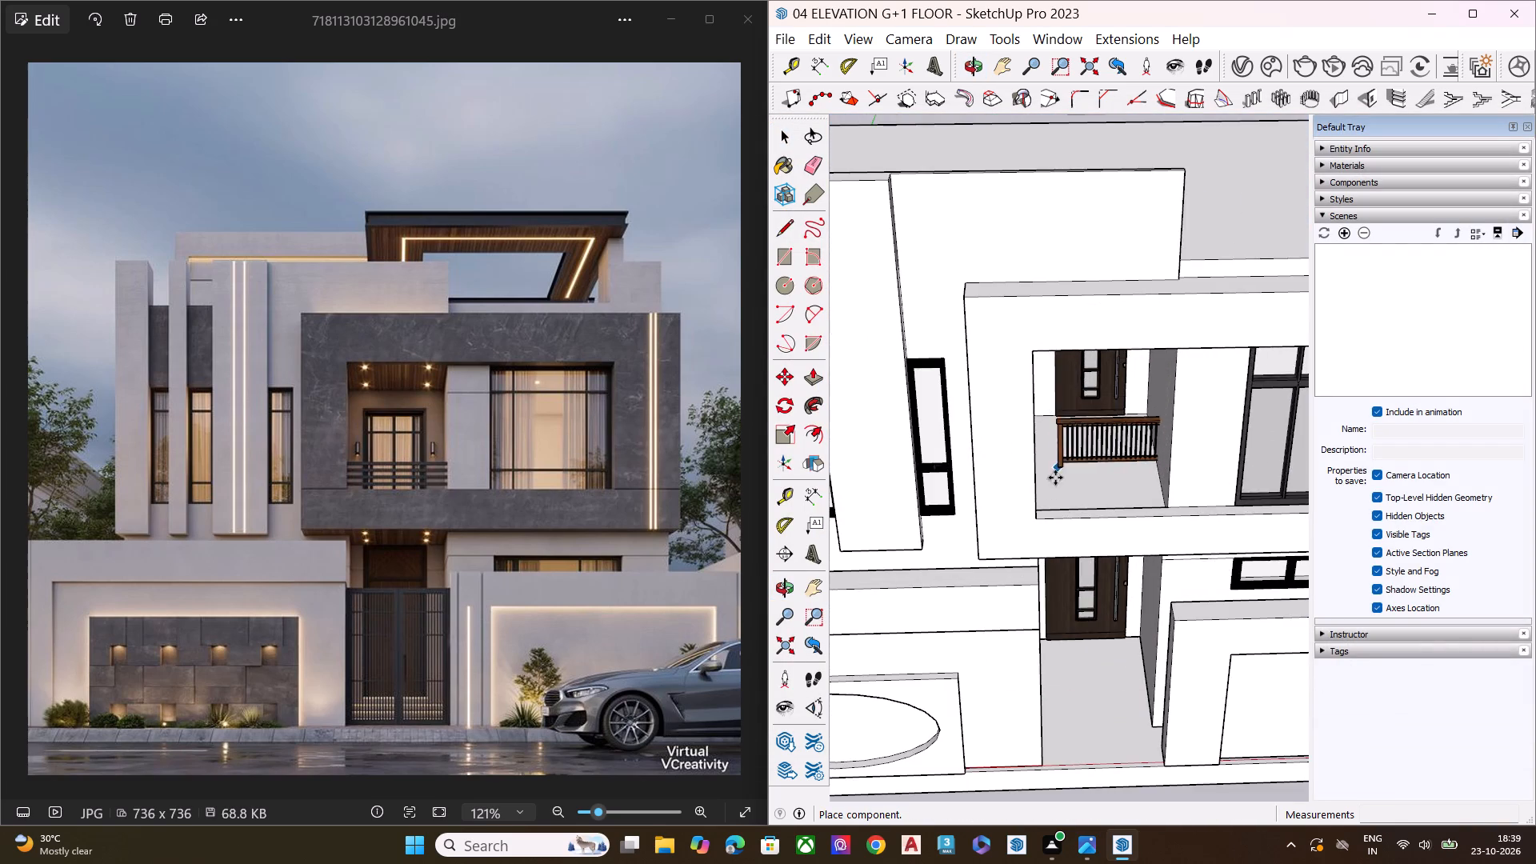
pyautogui.scroll(4, 1052, 494)
pyautogui.scroll(-1, 1052, 497)
pyautogui.scroll(4, 1052, 498)
pyautogui.moveTo(1046, 524); pyautogui.dragTo(872, 727, button='middle')
pyautogui.scroll(2, 947, 618)
pyautogui.scroll(-2, 955, 602)
pyautogui.scroll(1, 955, 602)
pyautogui.scroll(-2, 955, 602)
pyautogui.scroll(2, 955, 602)
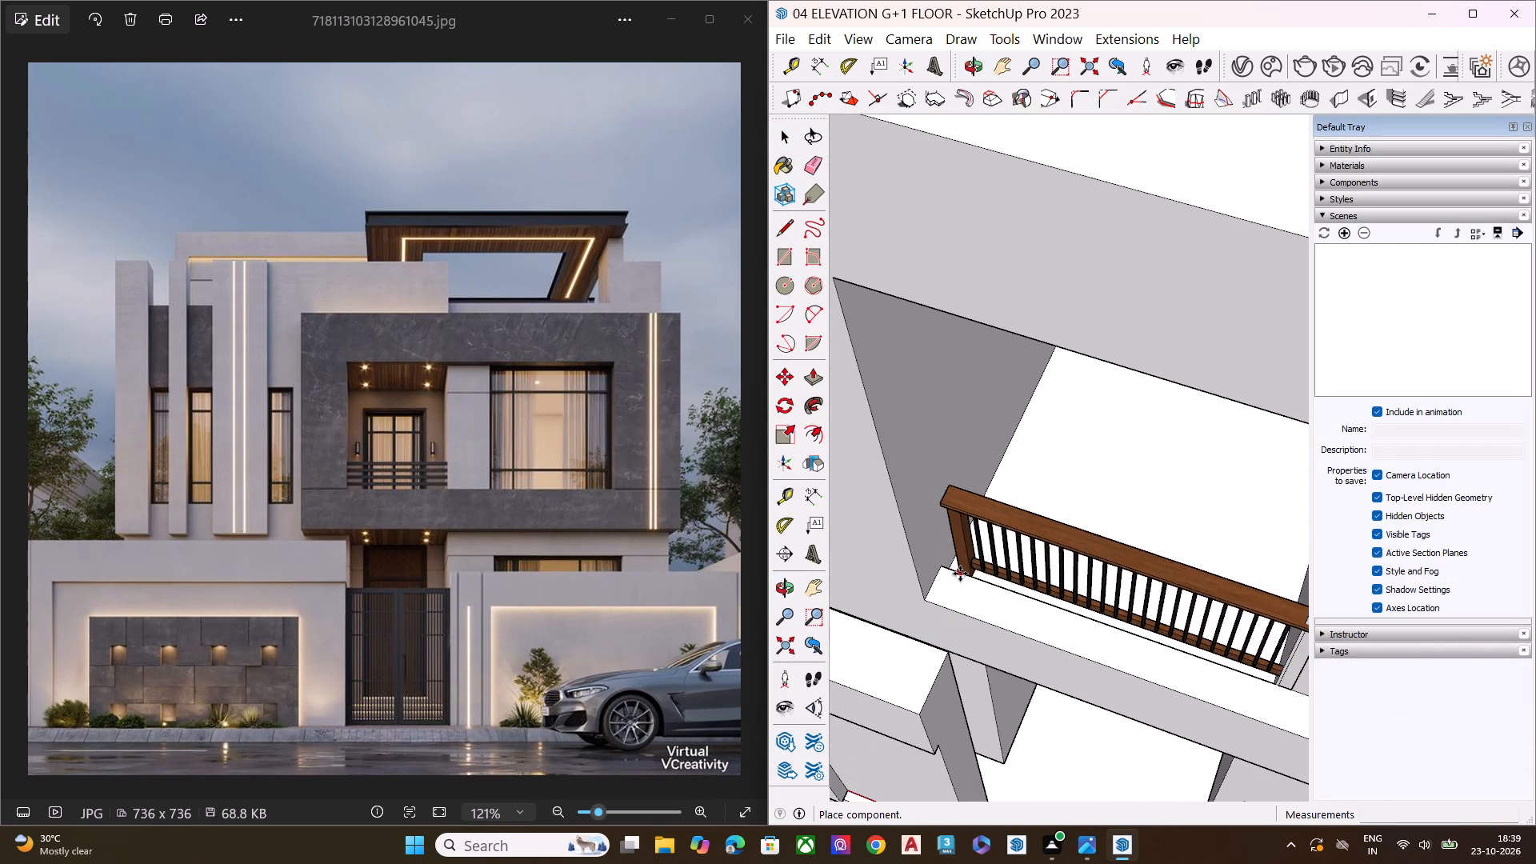
pyautogui.click(948, 571)
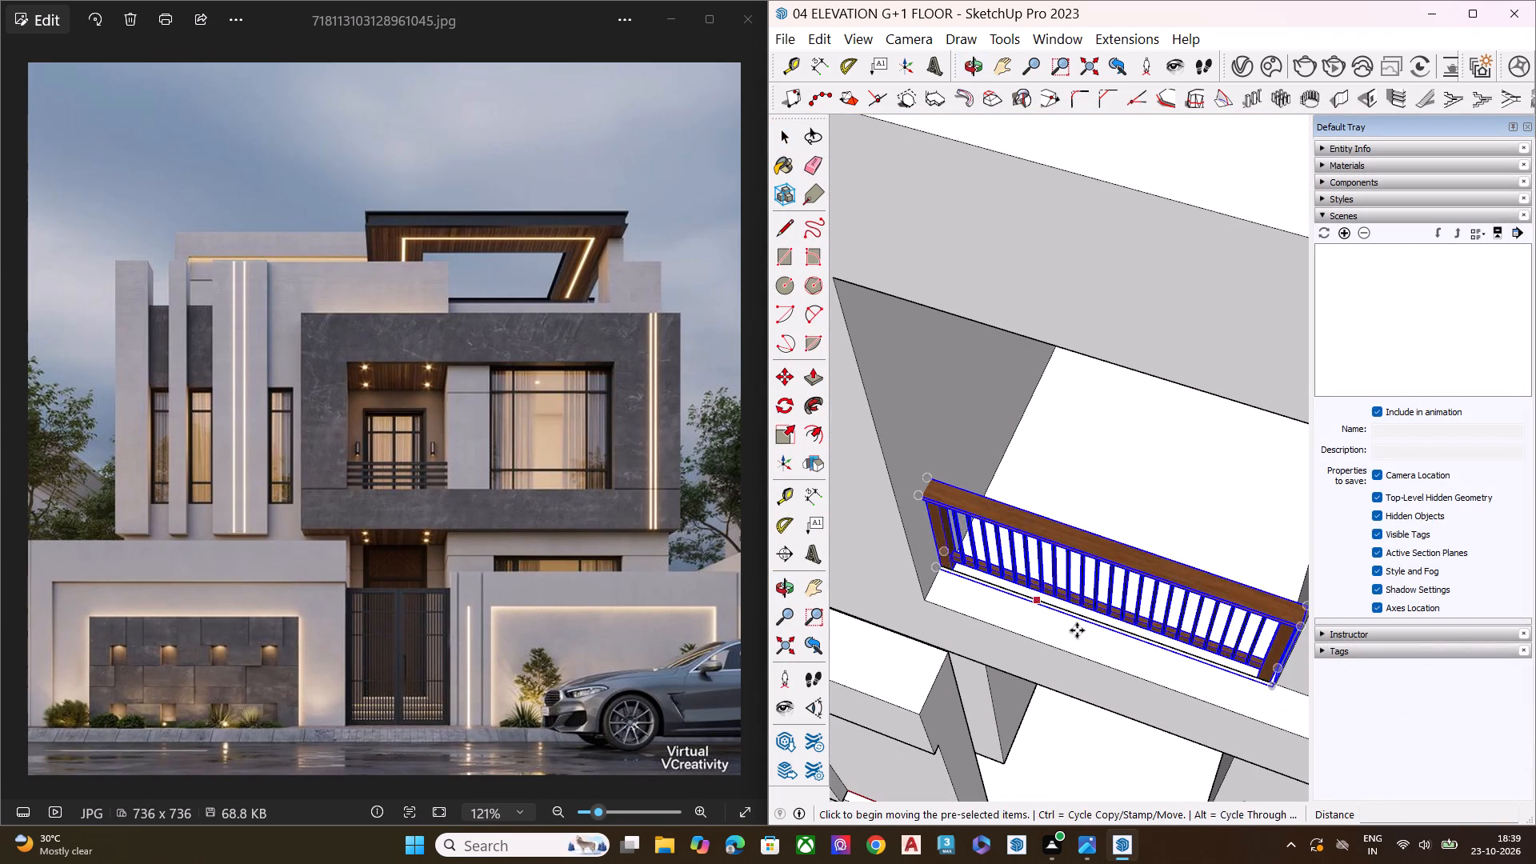
# Scale the balcony railing's length along the red axis to about 0.96 from its end beside the wall.
pyautogui.scroll(1, 1086, 636)
pyautogui.moveTo(1106, 619); pyautogui.dragTo(1297, 418, button='middle')
pyautogui.scroll(-4, 927, 510)
pyautogui.scroll(1, 906, 533)
pyautogui.scroll(-3, 905, 534)
pyautogui.moveTo(1065, 602); pyautogui.dragTo(1062, 381, button='middle')
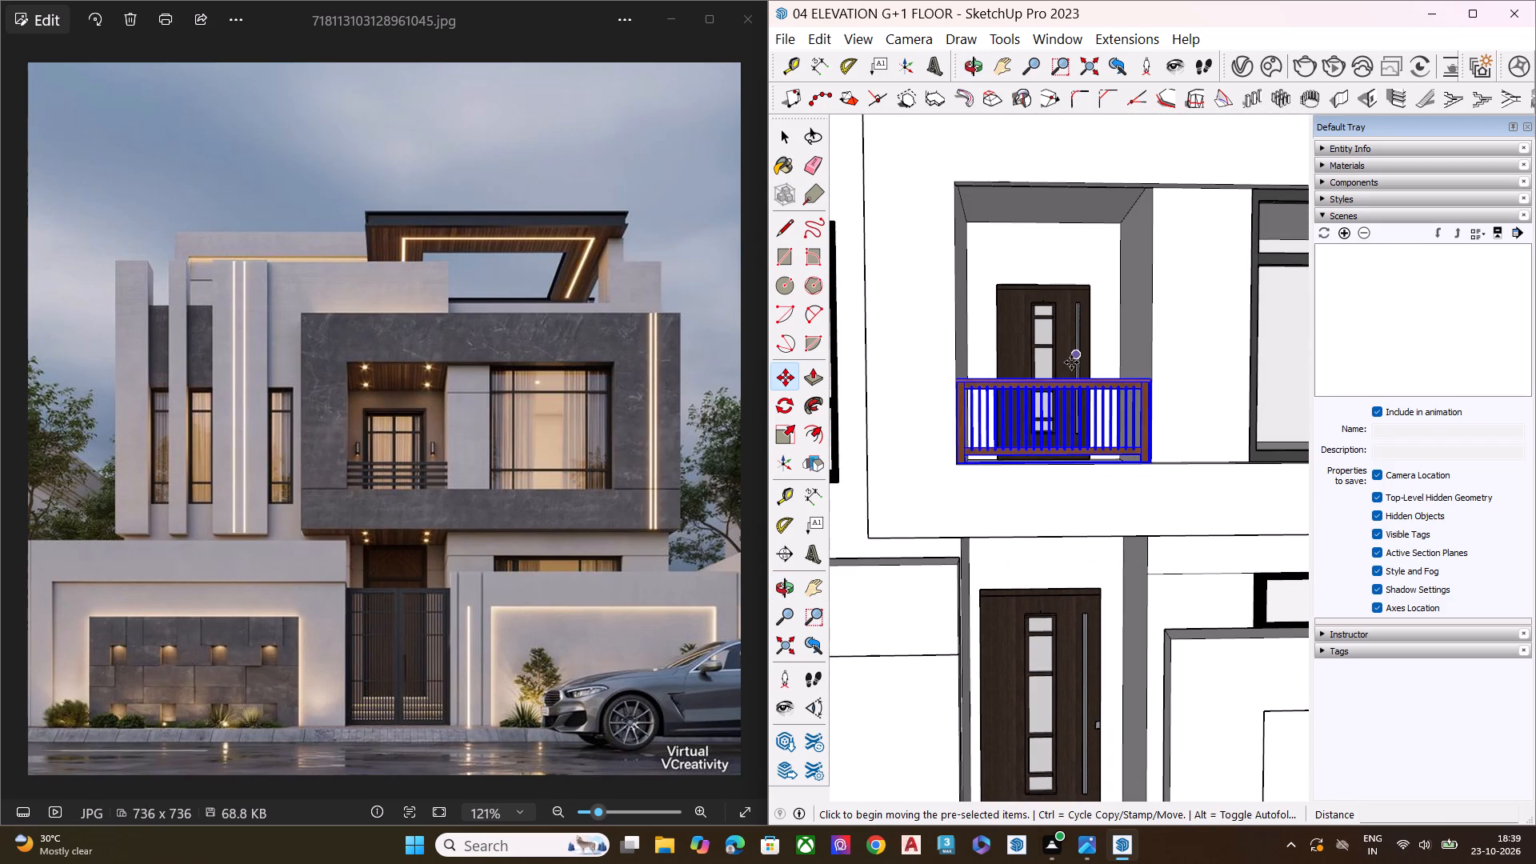
pyautogui.press('s')
pyautogui.moveTo(1070, 418); pyautogui.dragTo(846, 519, button='middle')
pyautogui.scroll(7, 867, 471)
pyautogui.click(1007, 393)
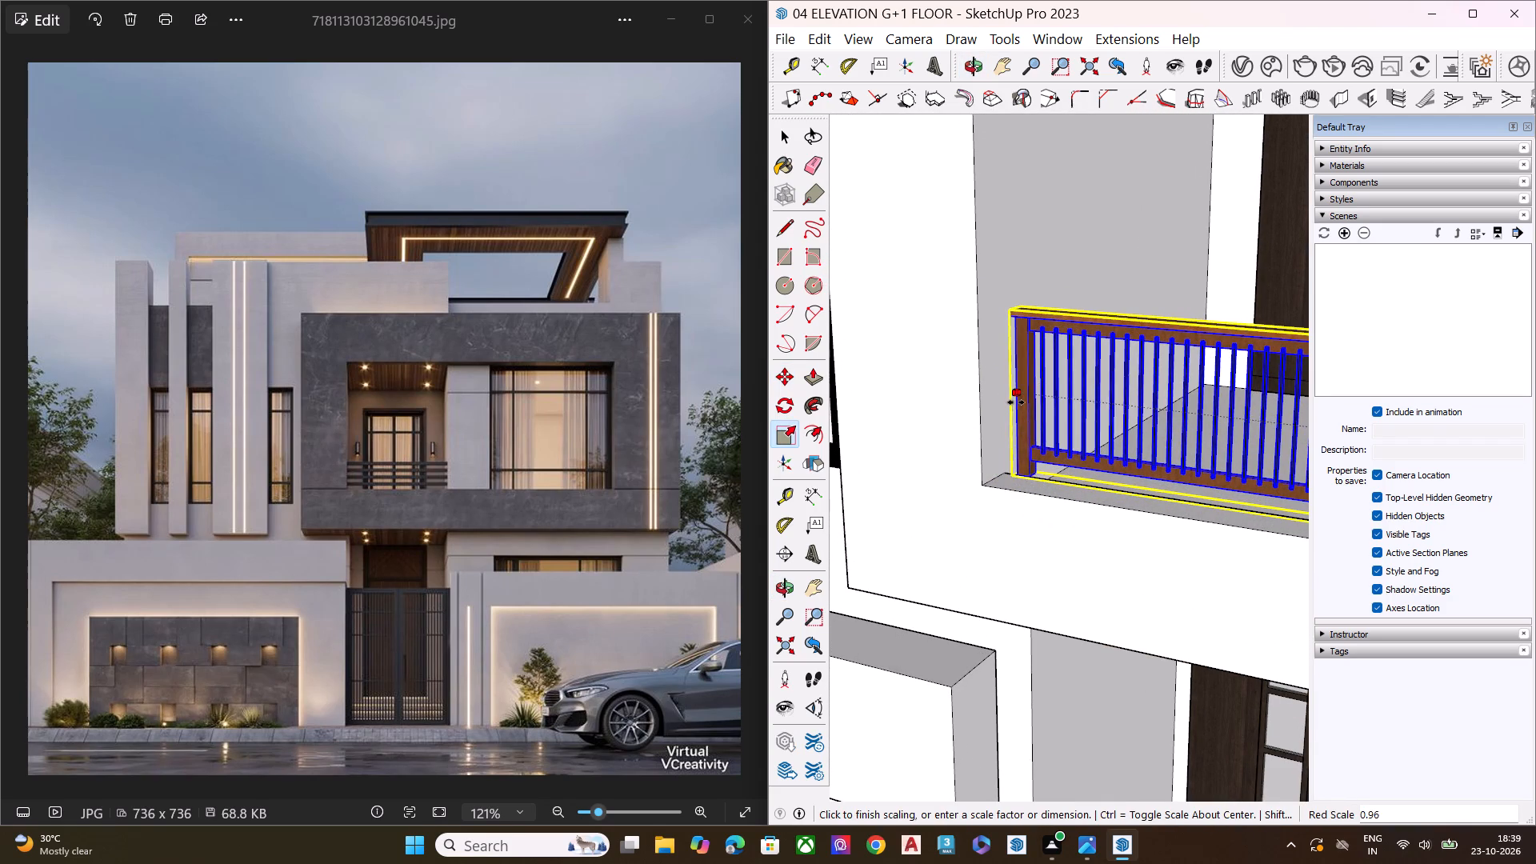
pyautogui.click(1010, 400)
# Scale the balcony railing's height along the blue axis to about 1.13 from its top.
pyautogui.scroll(-11, 969, 398)
pyautogui.moveTo(1092, 442); pyautogui.dragTo(1057, 542, button='middle')
pyautogui.scroll(6, 1046, 425)
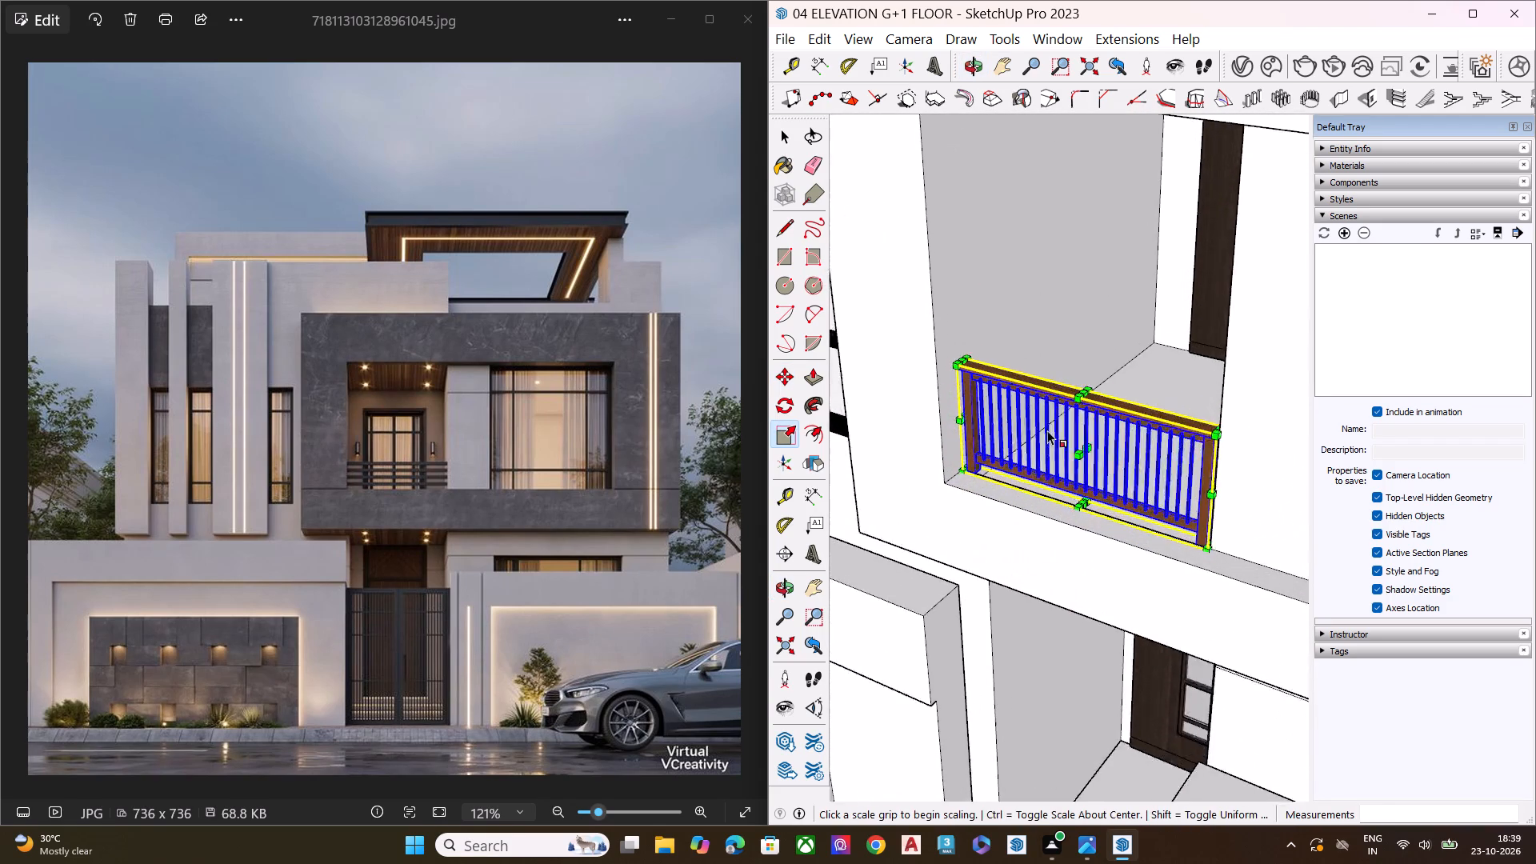
pyautogui.scroll(3, 1047, 430)
pyautogui.click(1109, 368)
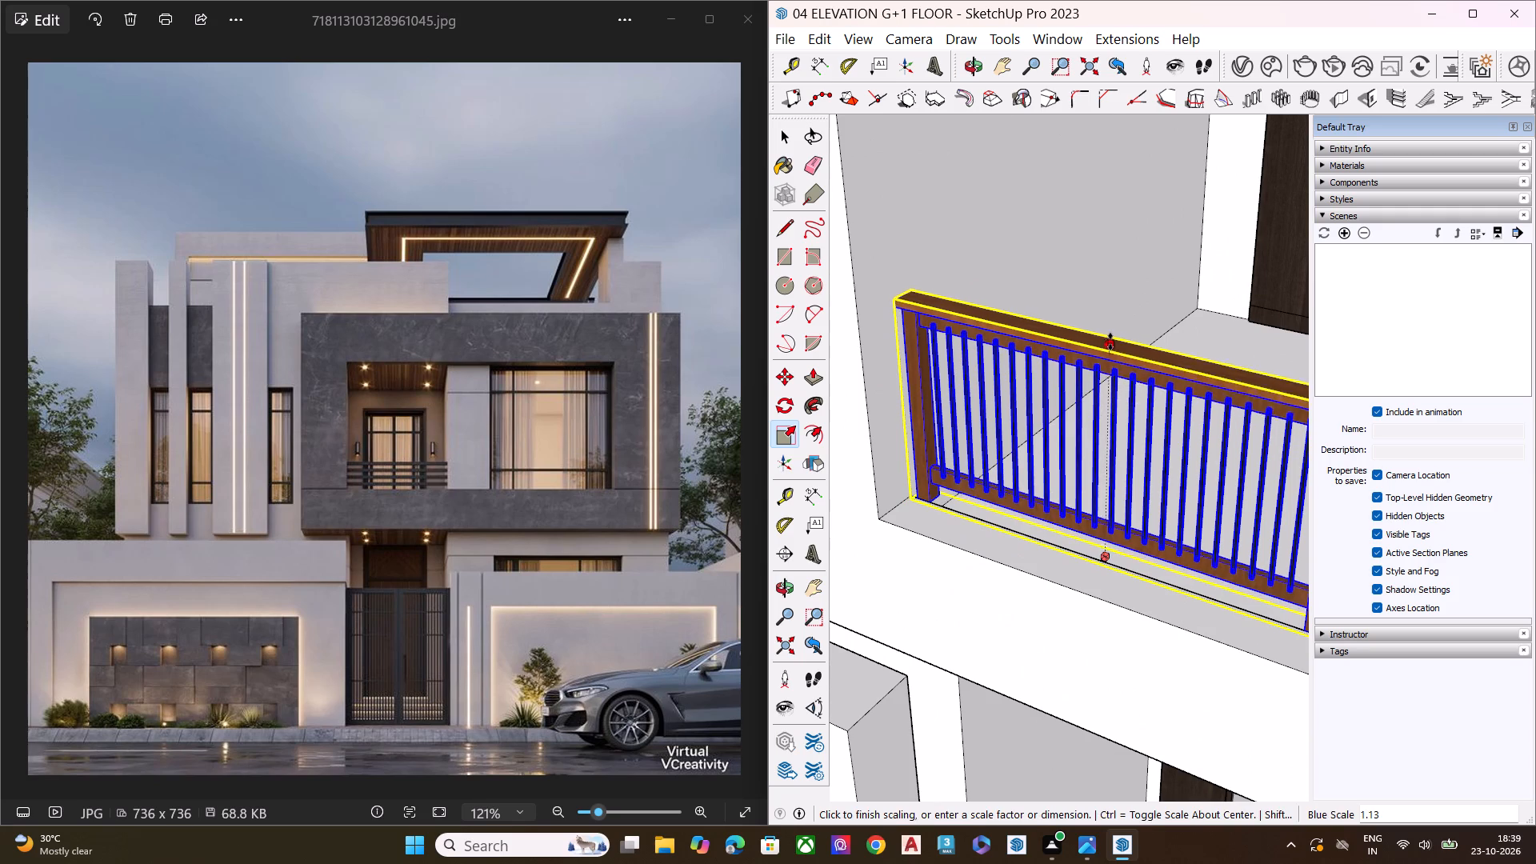
pyautogui.click(1112, 334)
# Move the railing about 1 9/16" by the foot of its far end post toward the adjoining balcony side wall.
pyautogui.scroll(-4, 969, 401)
pyautogui.scroll(1, 970, 410)
pyautogui.scroll(-3, 974, 413)
pyautogui.moveTo(1039, 454); pyautogui.dragTo(1246, 425, button='middle')
pyautogui.scroll(1, 1248, 429)
pyautogui.press('m')
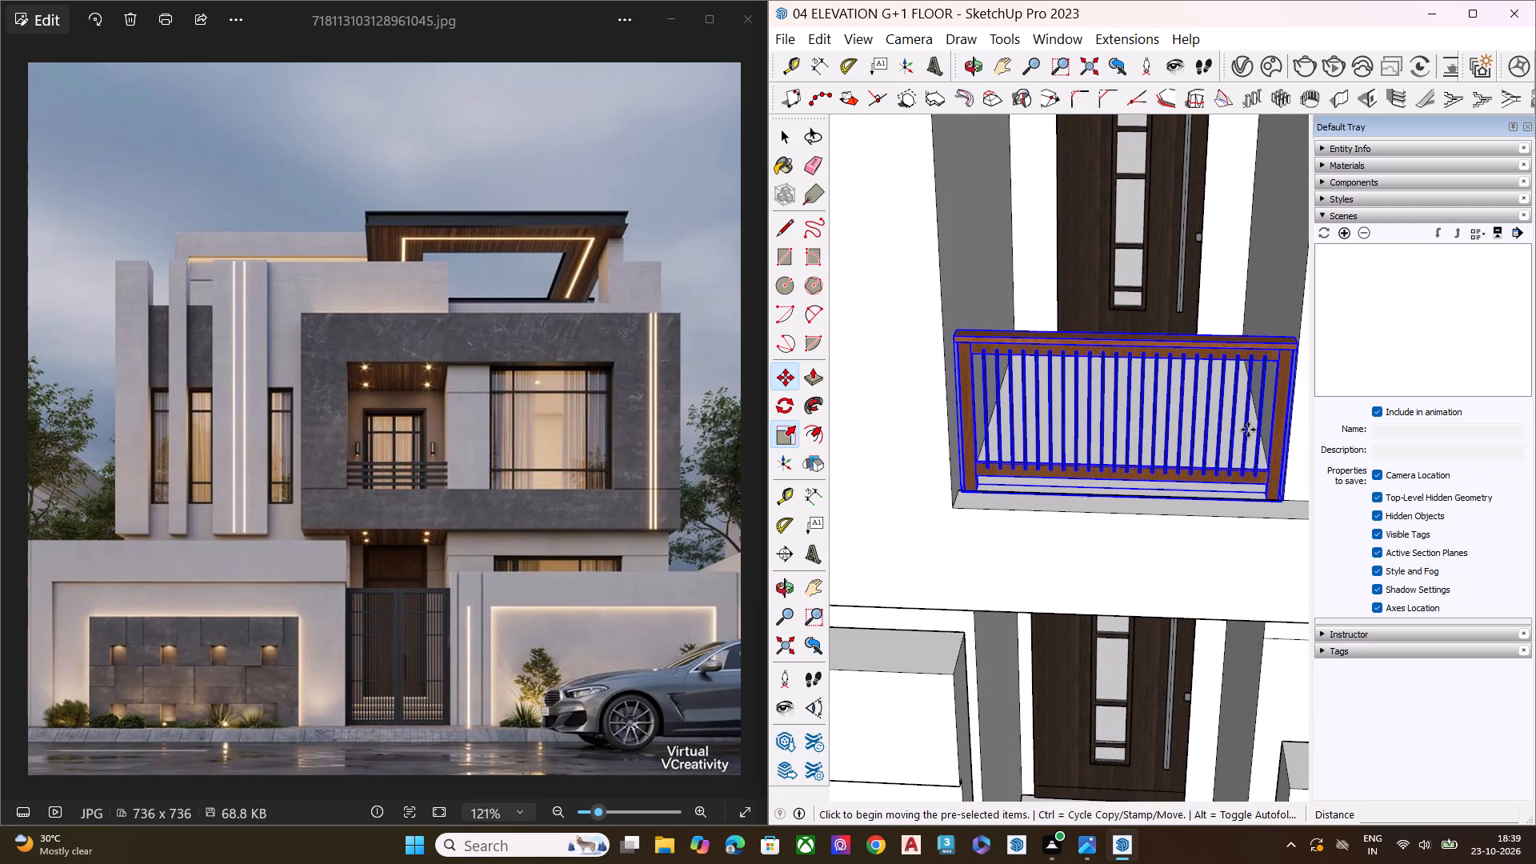
pyautogui.scroll(4, 1301, 478)
pyautogui.scroll(-1, 1295, 493)
pyautogui.scroll(4, 1295, 498)
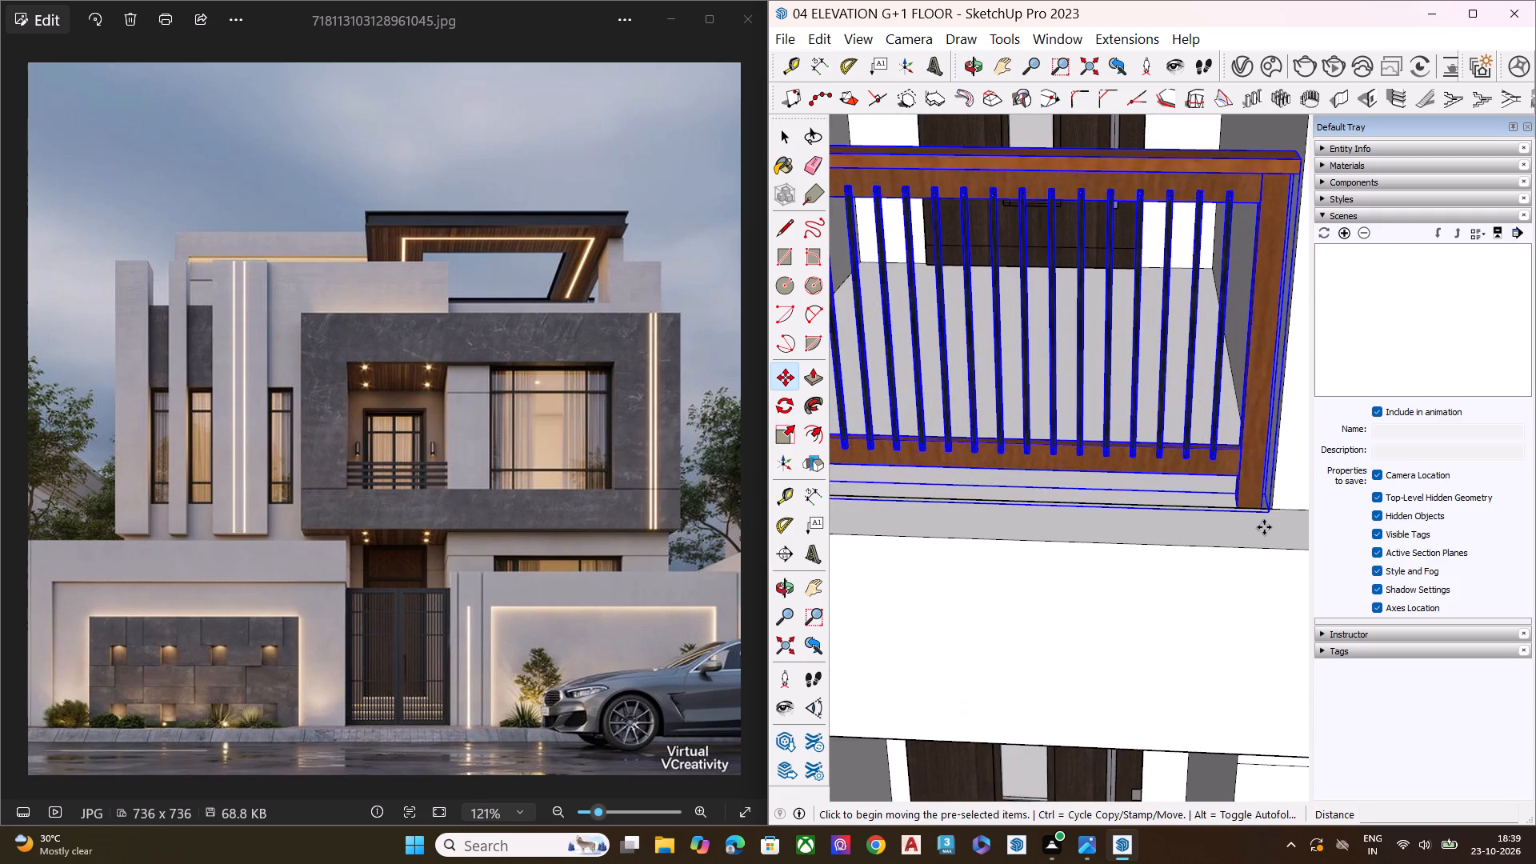
pyautogui.scroll(1, 1266, 519)
pyautogui.scroll(-2, 1266, 519)
pyautogui.scroll(1, 1266, 519)
pyautogui.scroll(-3, 1266, 519)
pyautogui.scroll(2, 1266, 519)
pyautogui.scroll(-1, 1266, 519)
pyautogui.scroll(2, 1266, 519)
pyautogui.click(1263, 503)
pyautogui.click(1276, 508)
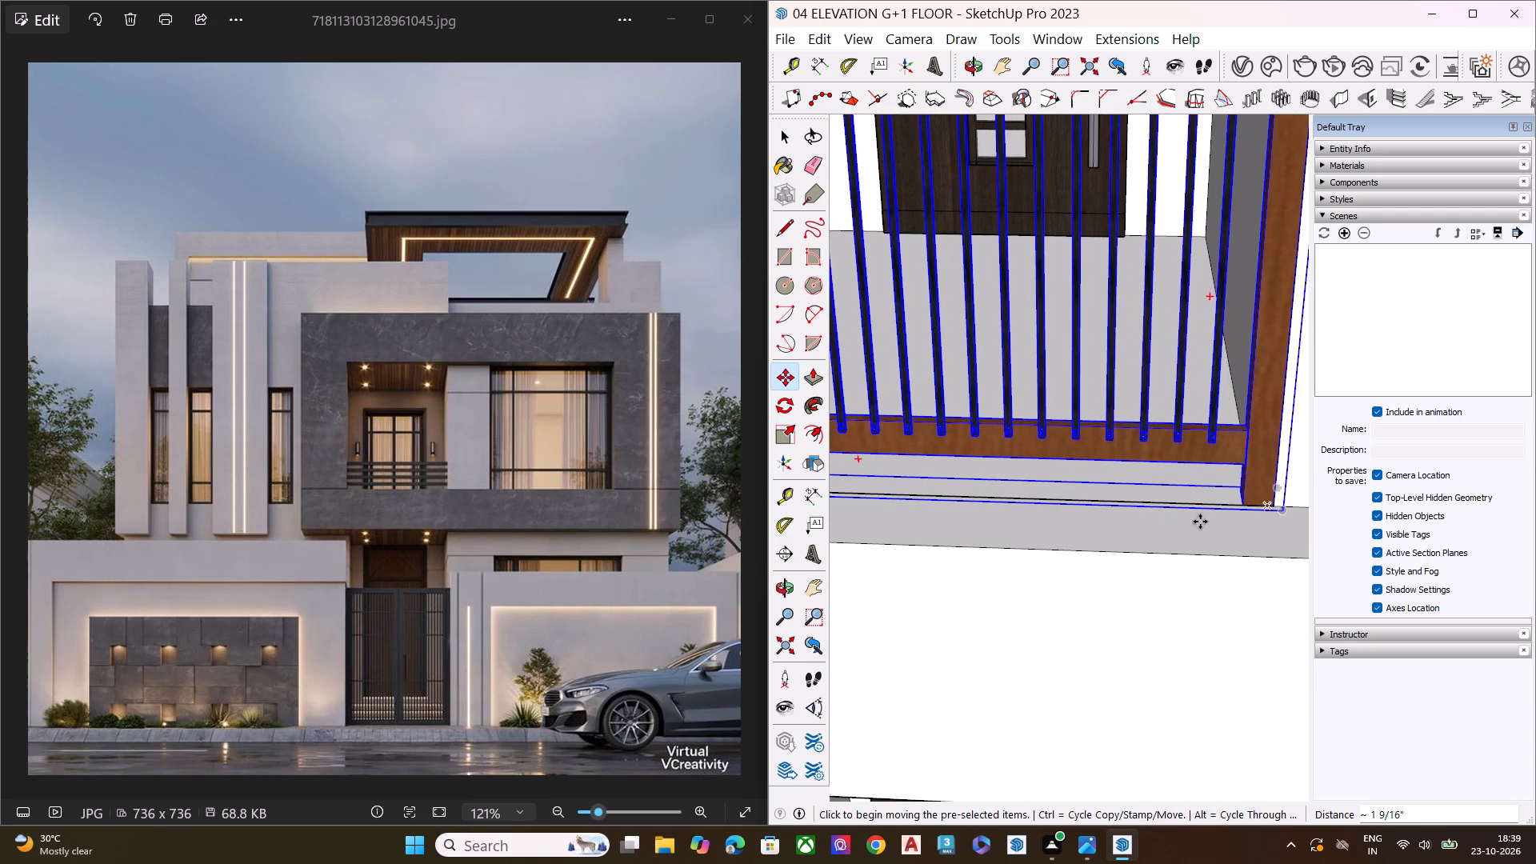
# Move the railing about 4 11/16" by its lower end corner out of the side wall, and adjust the post flush against the wall base.
pyautogui.moveTo(1076, 531); pyautogui.dragTo(681, 455, button='middle')
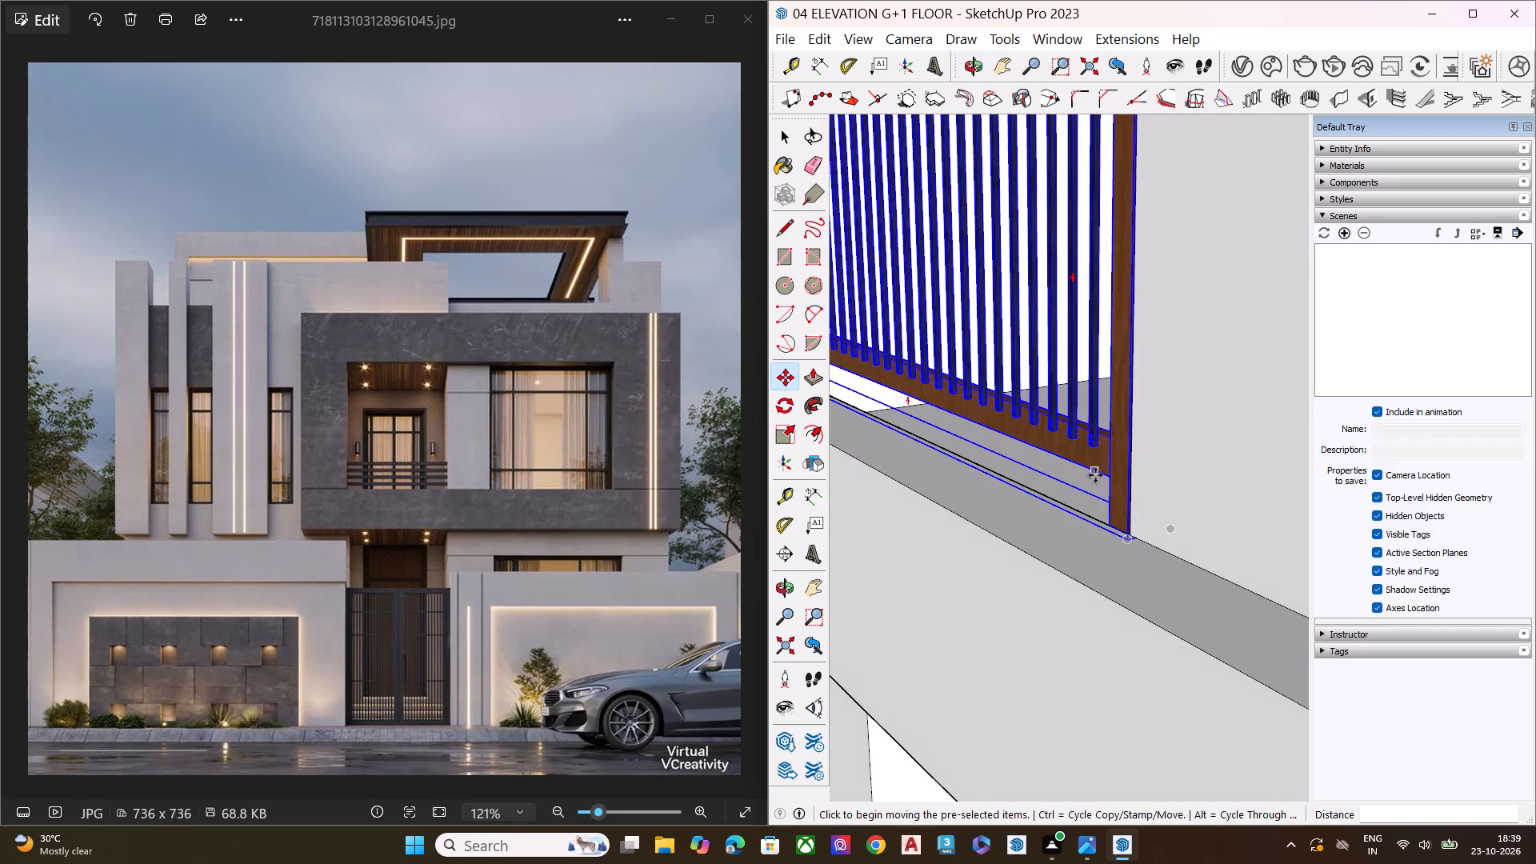
pyautogui.click(1173, 526)
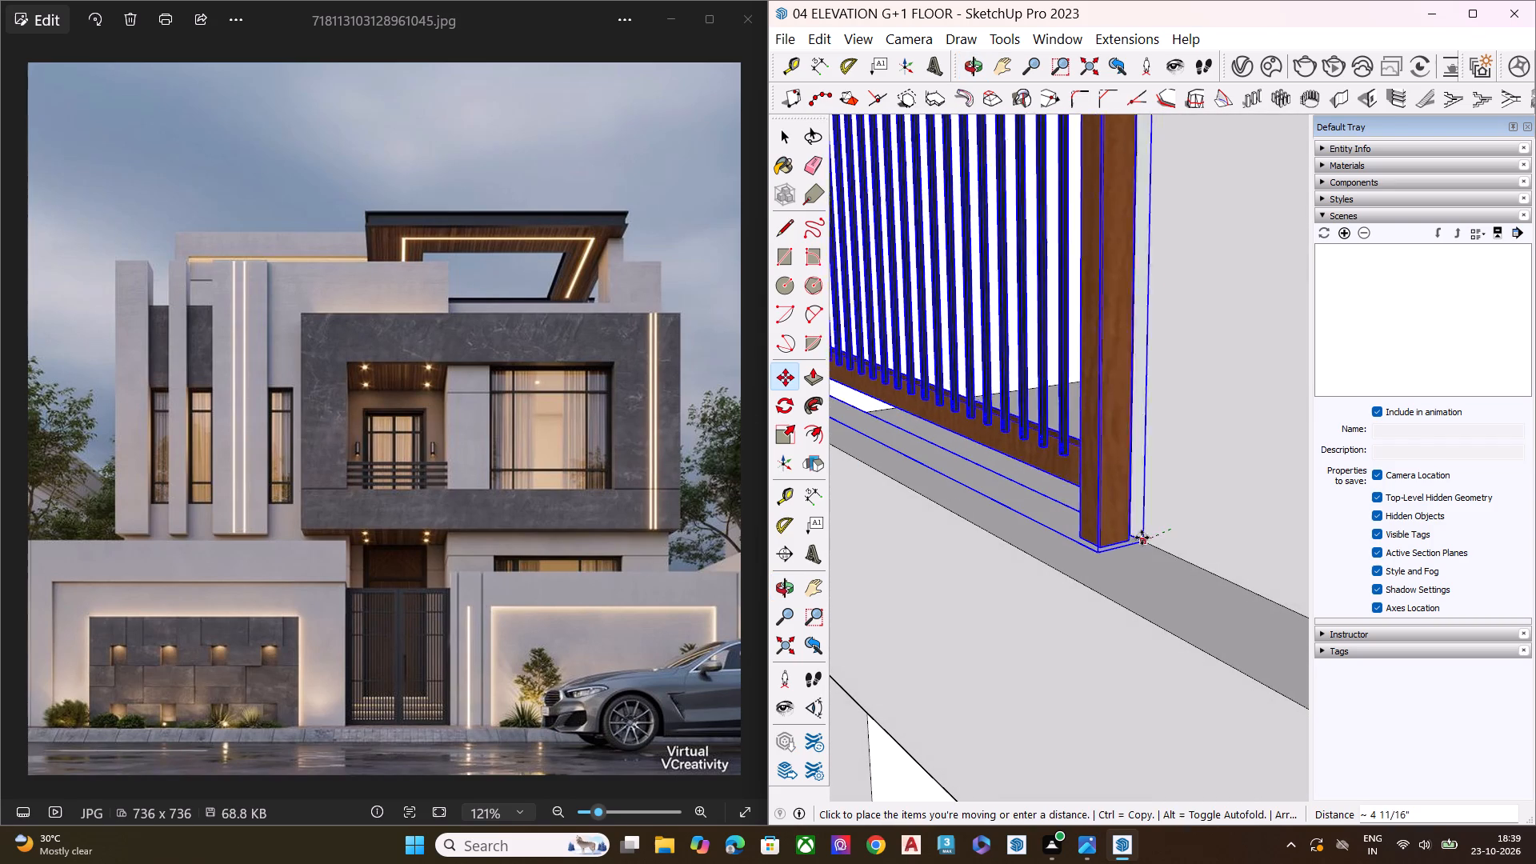
pyautogui.click(1146, 536)
pyautogui.scroll(1, 1121, 550)
pyautogui.scroll(-2, 1120, 550)
pyautogui.scroll(1, 1120, 550)
pyautogui.scroll(-3, 1120, 550)
pyautogui.scroll(1, 1117, 553)
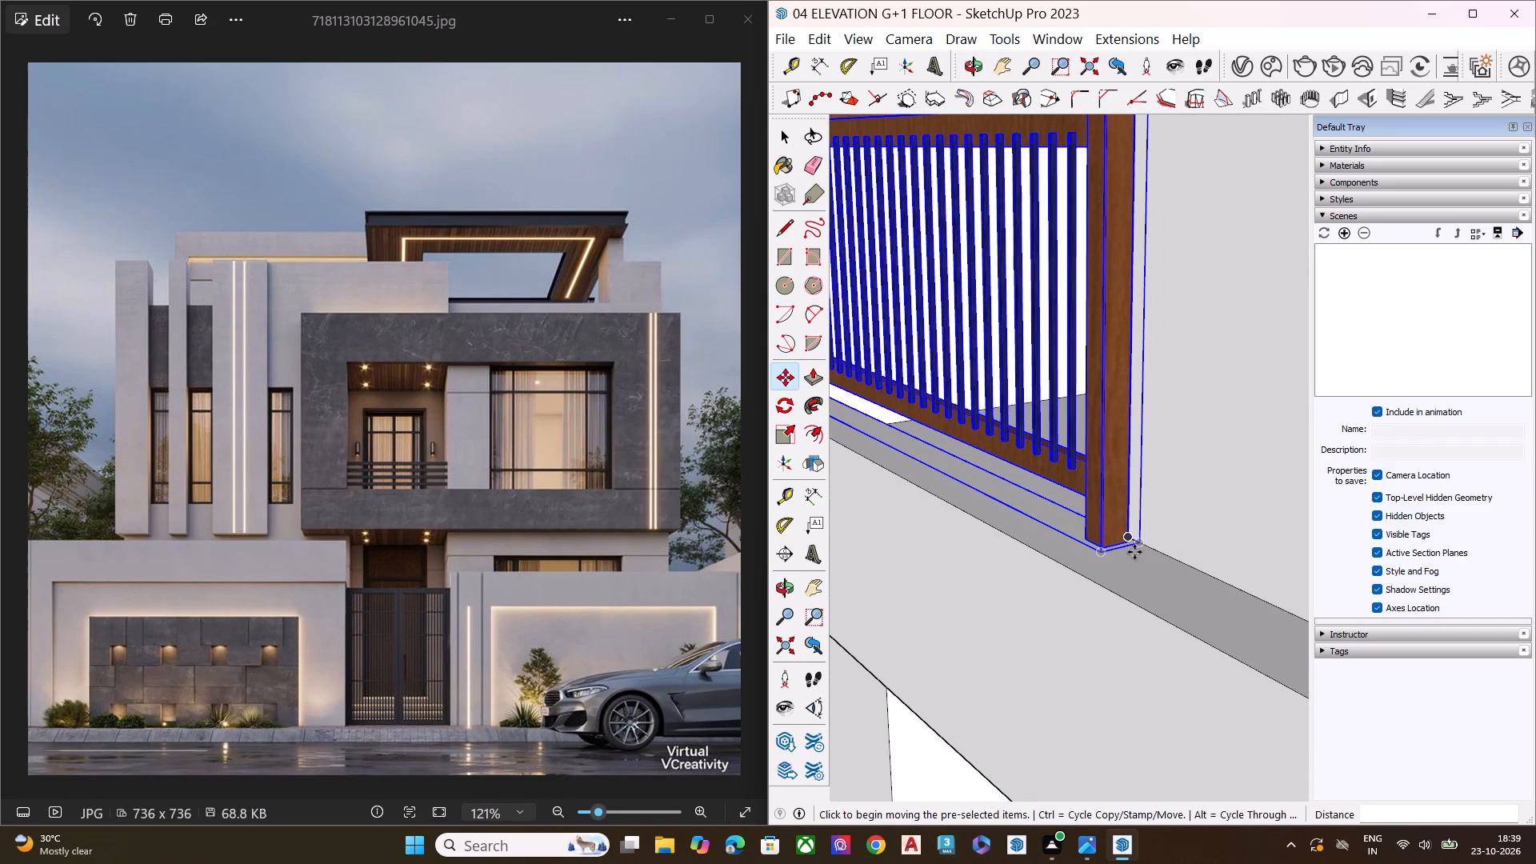
pyautogui.click(1131, 540)
pyautogui.click(1128, 534)
pyautogui.scroll(-2, 1168, 566)
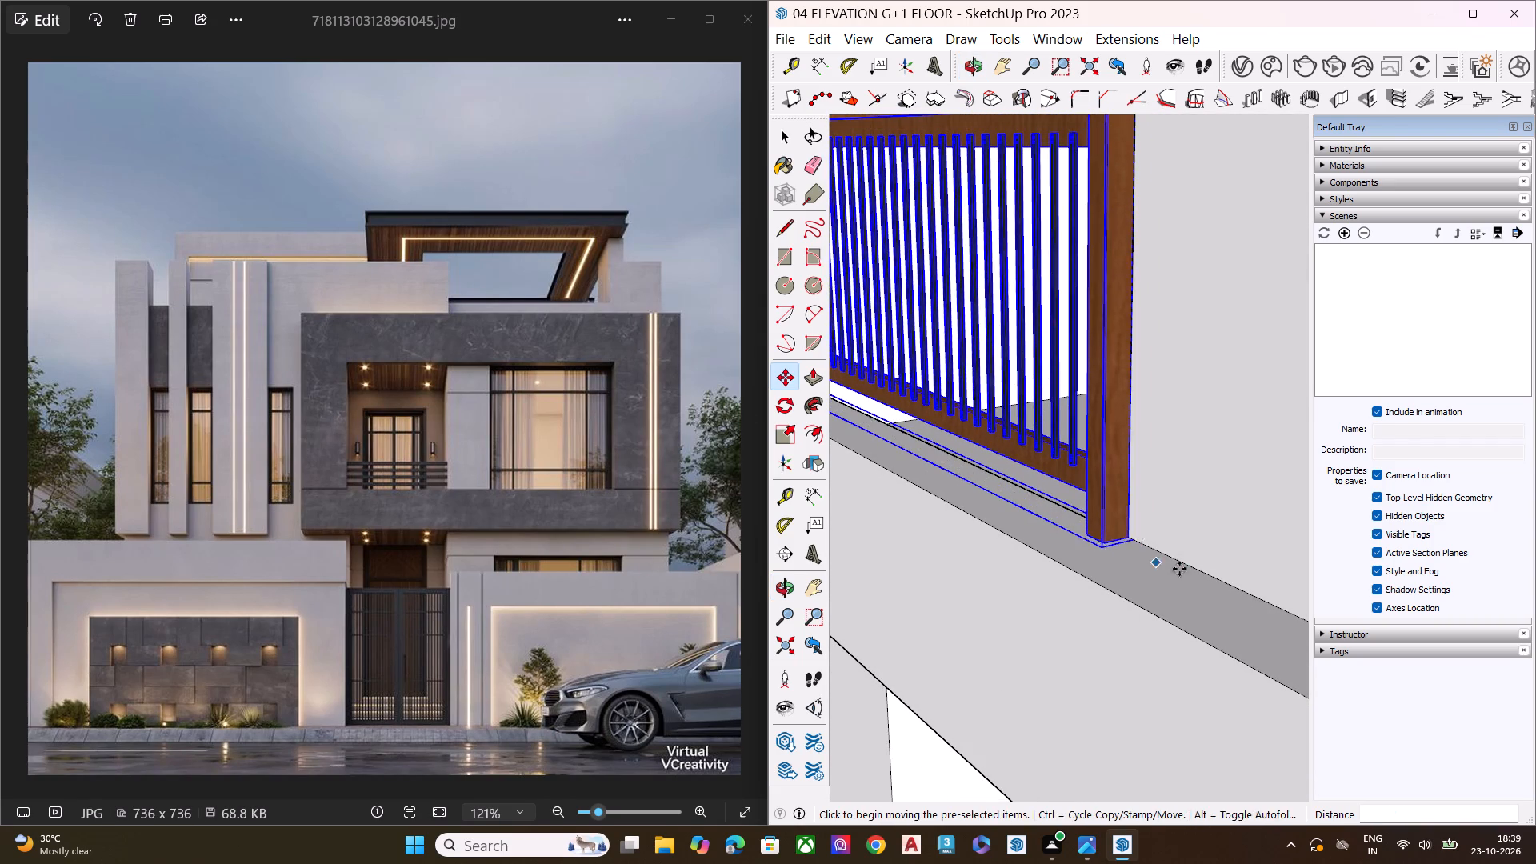
# Check how the wooden railing sits in the first-floor balcony opening and clear its selection.
pyautogui.scroll(2, 1179, 569)
pyautogui.scroll(-4, 1179, 569)
pyautogui.scroll(1, 1179, 569)
pyautogui.scroll(-2, 1179, 569)
pyautogui.moveTo(986, 537); pyautogui.dragTo(1241, 508, button='middle')
pyautogui.scroll(2, 1241, 508)
pyautogui.scroll(-3, 996, 462)
pyautogui.scroll(1, 994, 476)
pyautogui.scroll(-4, 994, 478)
pyautogui.scroll(1, 998, 451)
pyautogui.scroll(-2, 999, 451)
pyautogui.scroll(1, 1022, 454)
pyautogui.scroll(-5, 1029, 456)
pyautogui.moveTo(1052, 502); pyautogui.dragTo(1234, 463, button='middle')
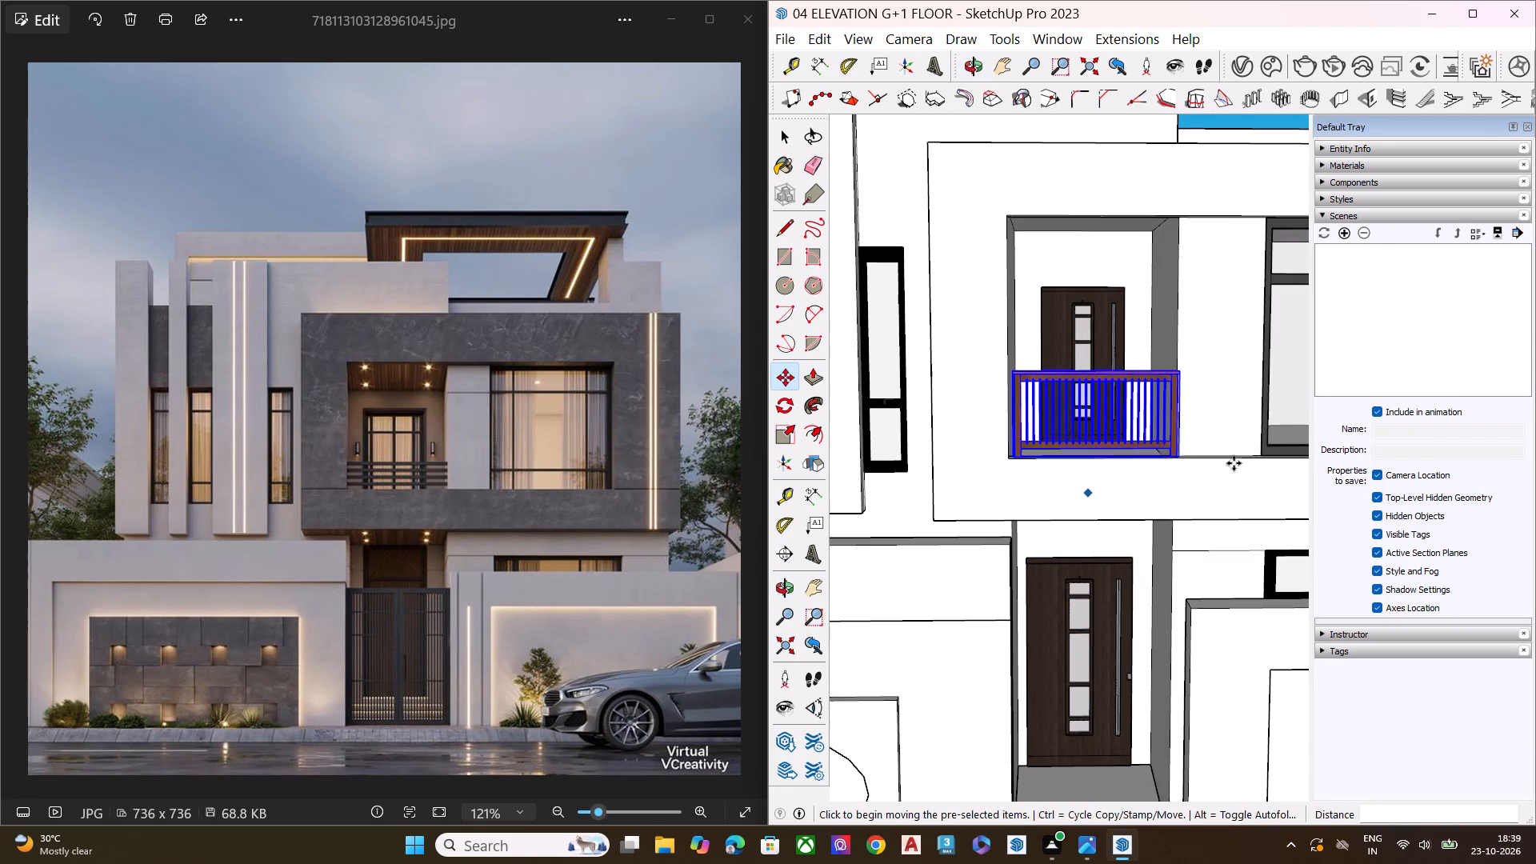
pyautogui.press('space')
pyautogui.scroll(-9, 1226, 462)
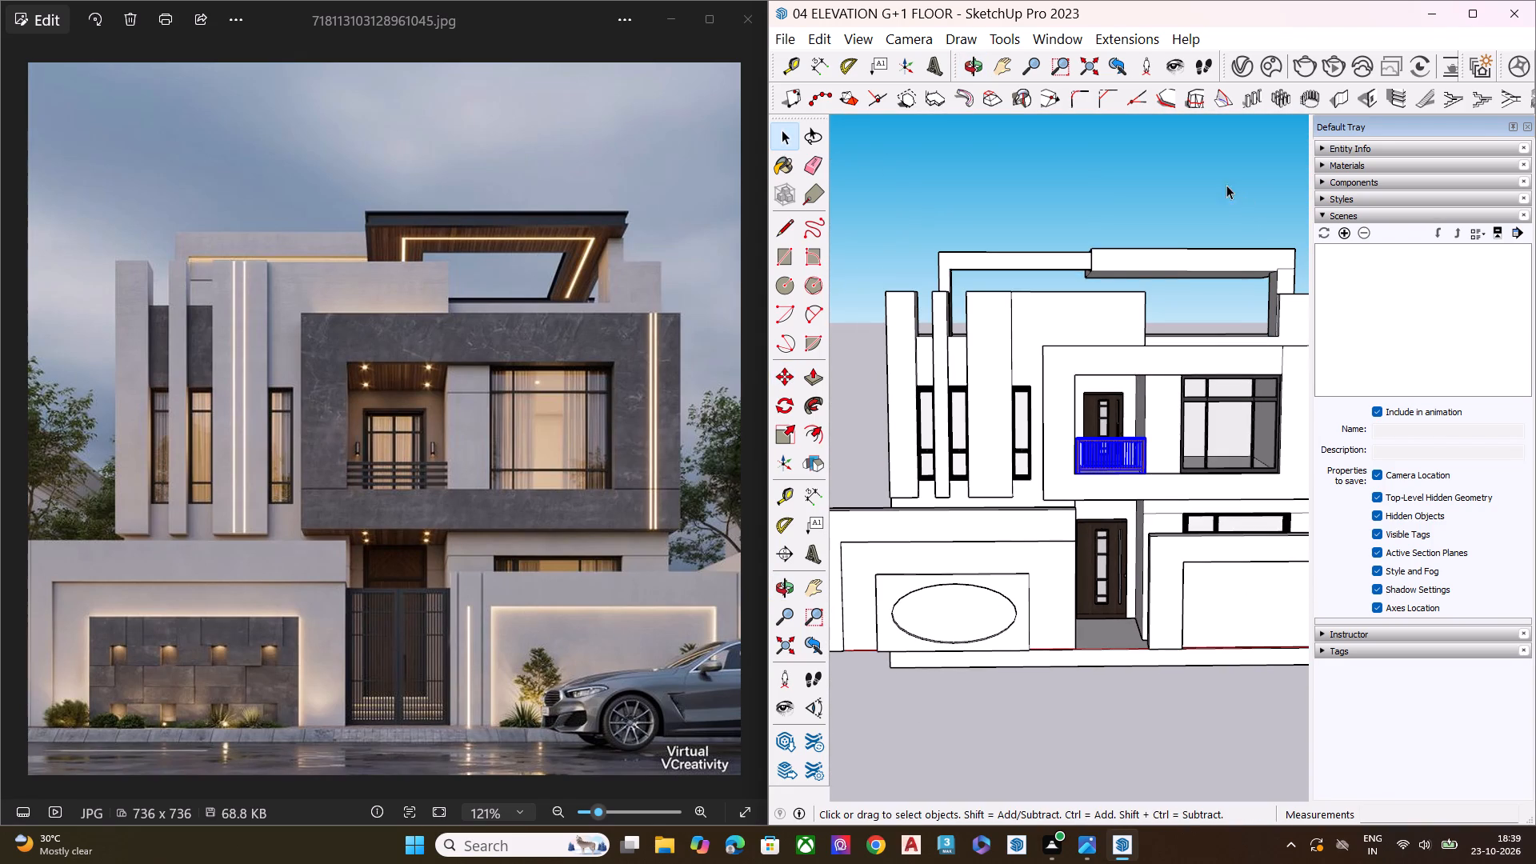
pyautogui.click(1226, 185)
# Compare the whole house elevation, including the balcony, windows and roof frame, with the reference image from several angles.
pyautogui.scroll(-5, 944, 337)
pyautogui.moveTo(1044, 416); pyautogui.dragTo(1086, 303, button='middle')
pyautogui.scroll(7, 1106, 385)
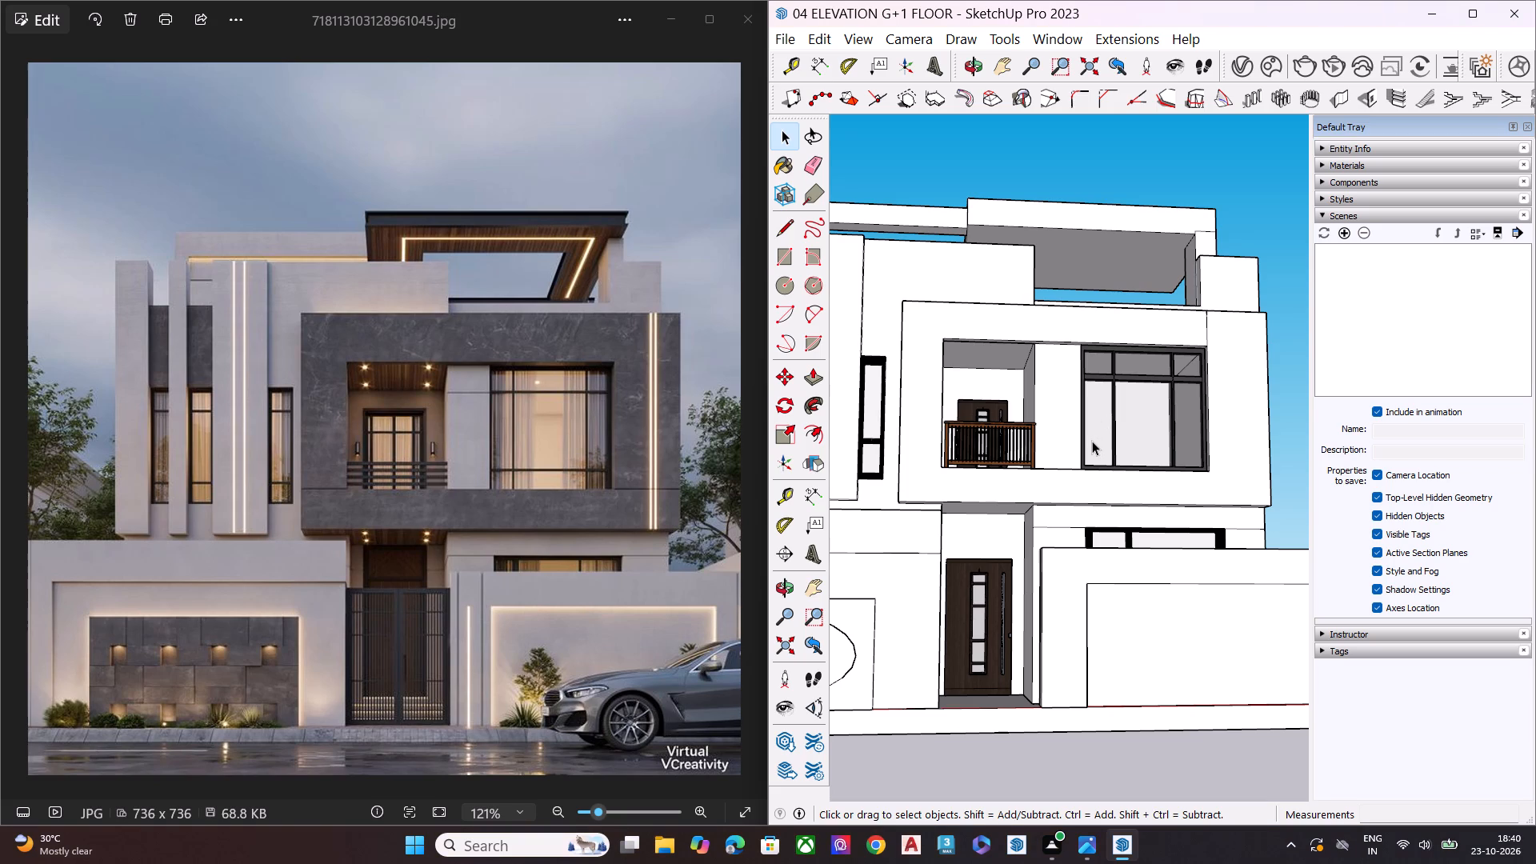
pyautogui.scroll(-7, 1009, 486)
pyautogui.moveTo(1015, 521); pyautogui.dragTo(1127, 748, button='middle')
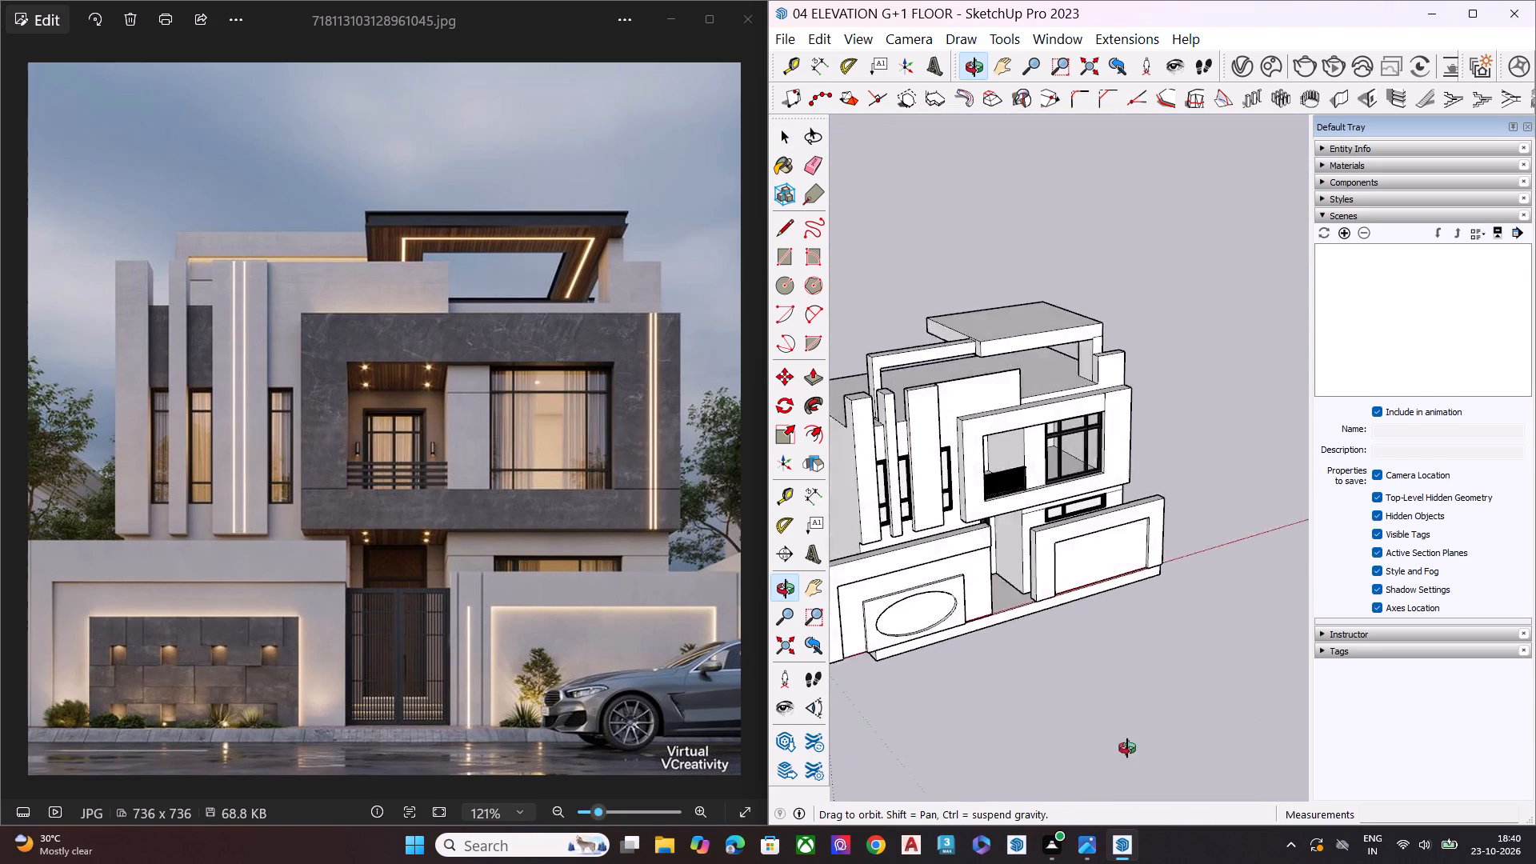
pyautogui.moveTo(1127, 748); pyautogui.dragTo(877, 763, button='middle')
pyautogui.scroll(9, 326, 427)
pyautogui.scroll(-3, 341, 309)
pyautogui.scroll(1, 341, 309)
pyautogui.scroll(-6, 341, 309)
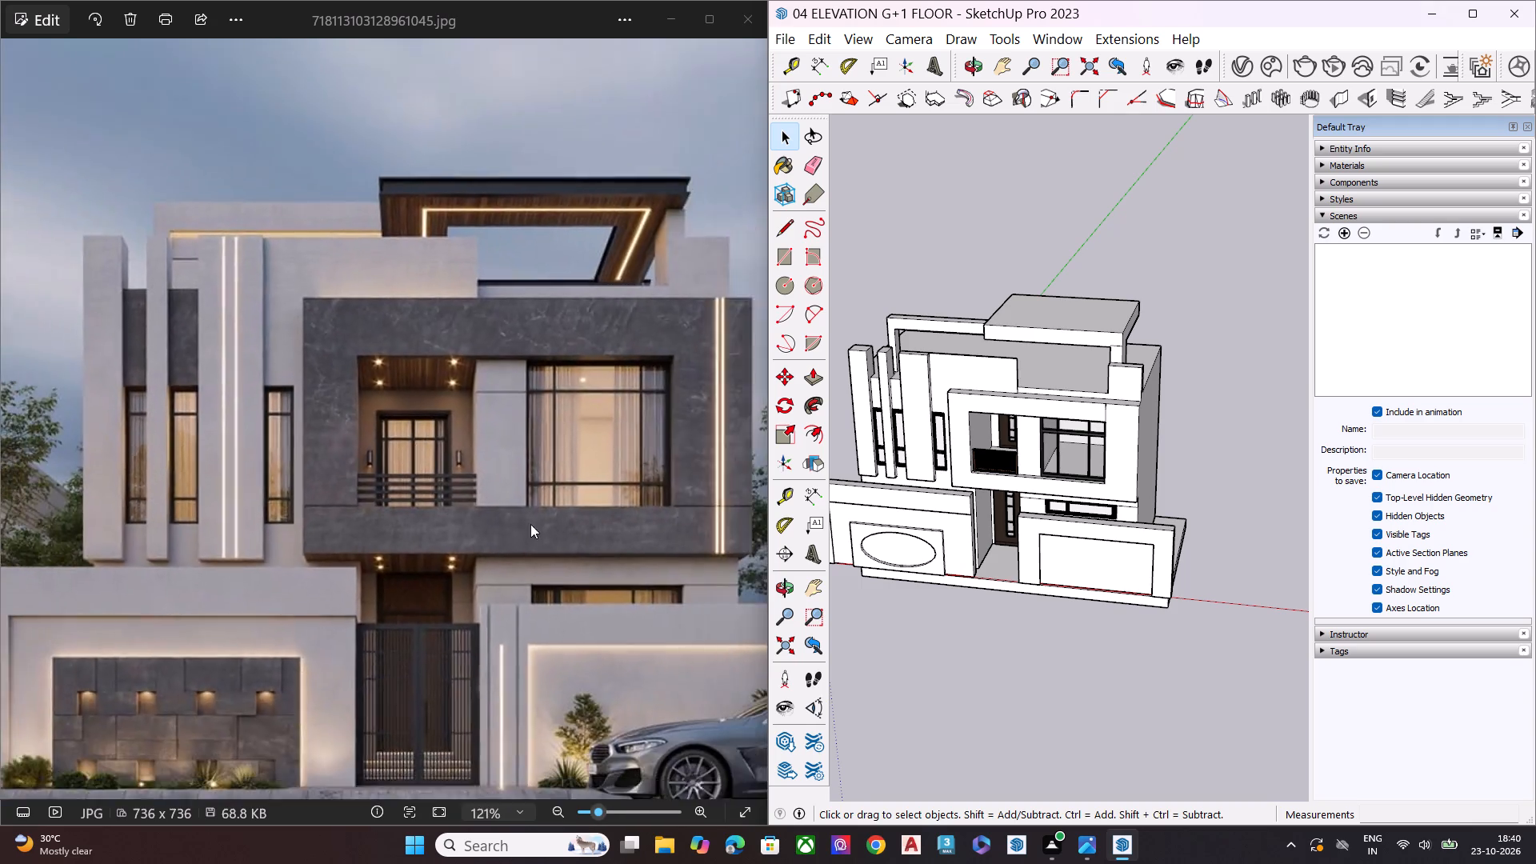
pyautogui.scroll(-2, 530, 524)
pyautogui.moveTo(1136, 463); pyautogui.dragTo(1136, 366, button='middle')
pyautogui.scroll(1, 1138, 410)
pyautogui.scroll(4, 1020, 446)
pyautogui.scroll(-1, 934, 457)
pyautogui.scroll(1, 933, 457)
pyautogui.scroll(-1, 1101, 486)
pyautogui.scroll(1, 1114, 492)
pyautogui.scroll(-5, 1182, 523)
pyautogui.moveTo(950, 549); pyautogui.dragTo(890, 507, button='middle')
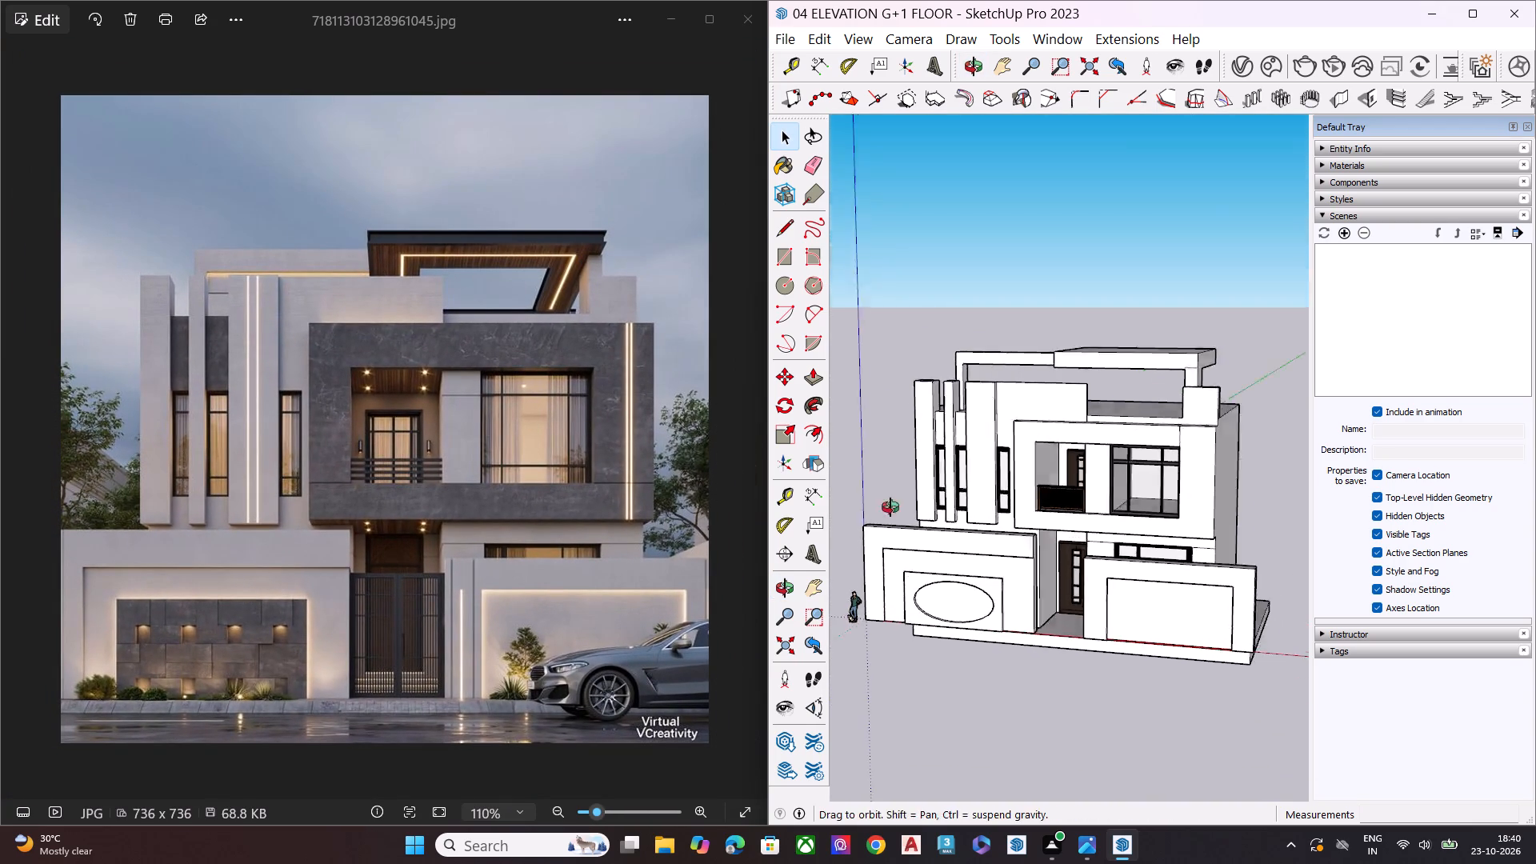
pyautogui.moveTo(890, 507); pyautogui.dragTo(876, 464, button='middle')
pyautogui.scroll(6, 886, 450)
pyautogui.scroll(-7, 1110, 480)
pyautogui.moveTo(1230, 522); pyautogui.dragTo(1241, 471, button='middle')
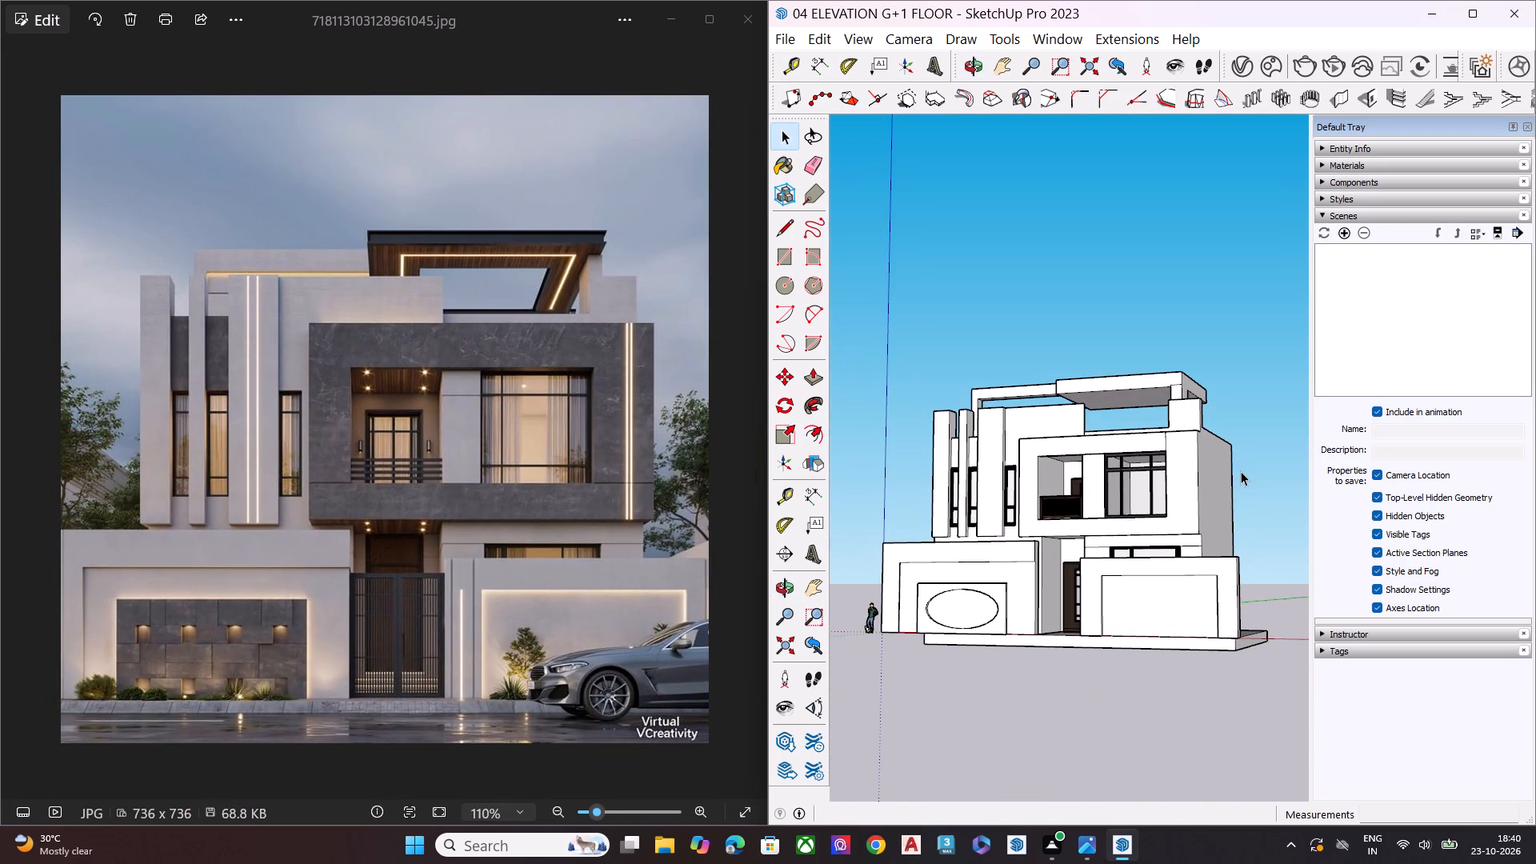
pyautogui.scroll(1, 1241, 471)
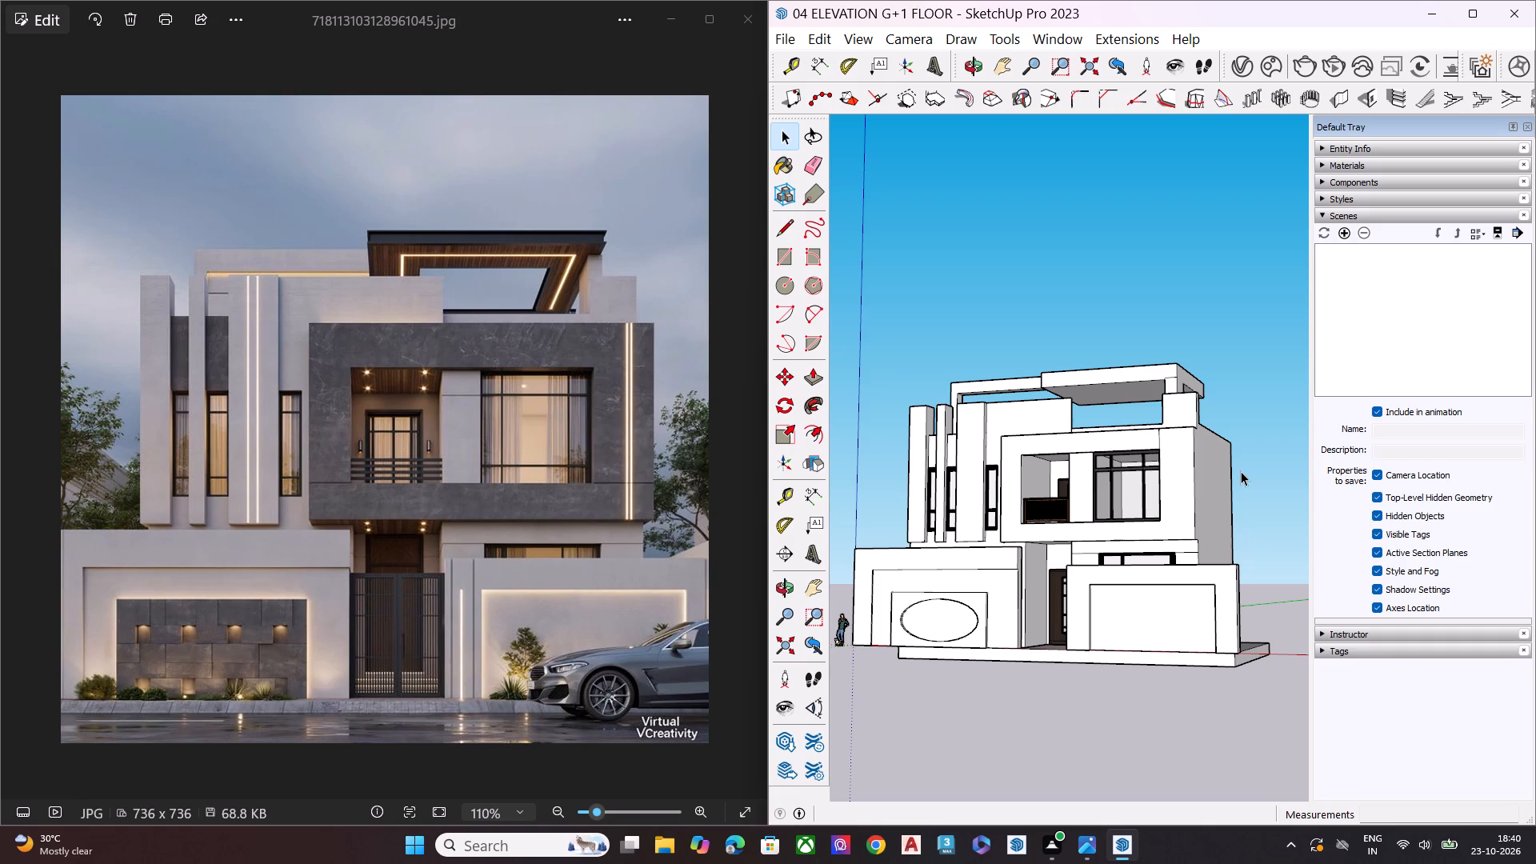
pyautogui.scroll(-3, 1026, 457)
pyautogui.moveTo(1067, 550); pyautogui.dragTo(1218, 570, button='middle')
pyautogui.scroll(1, 984, 522)
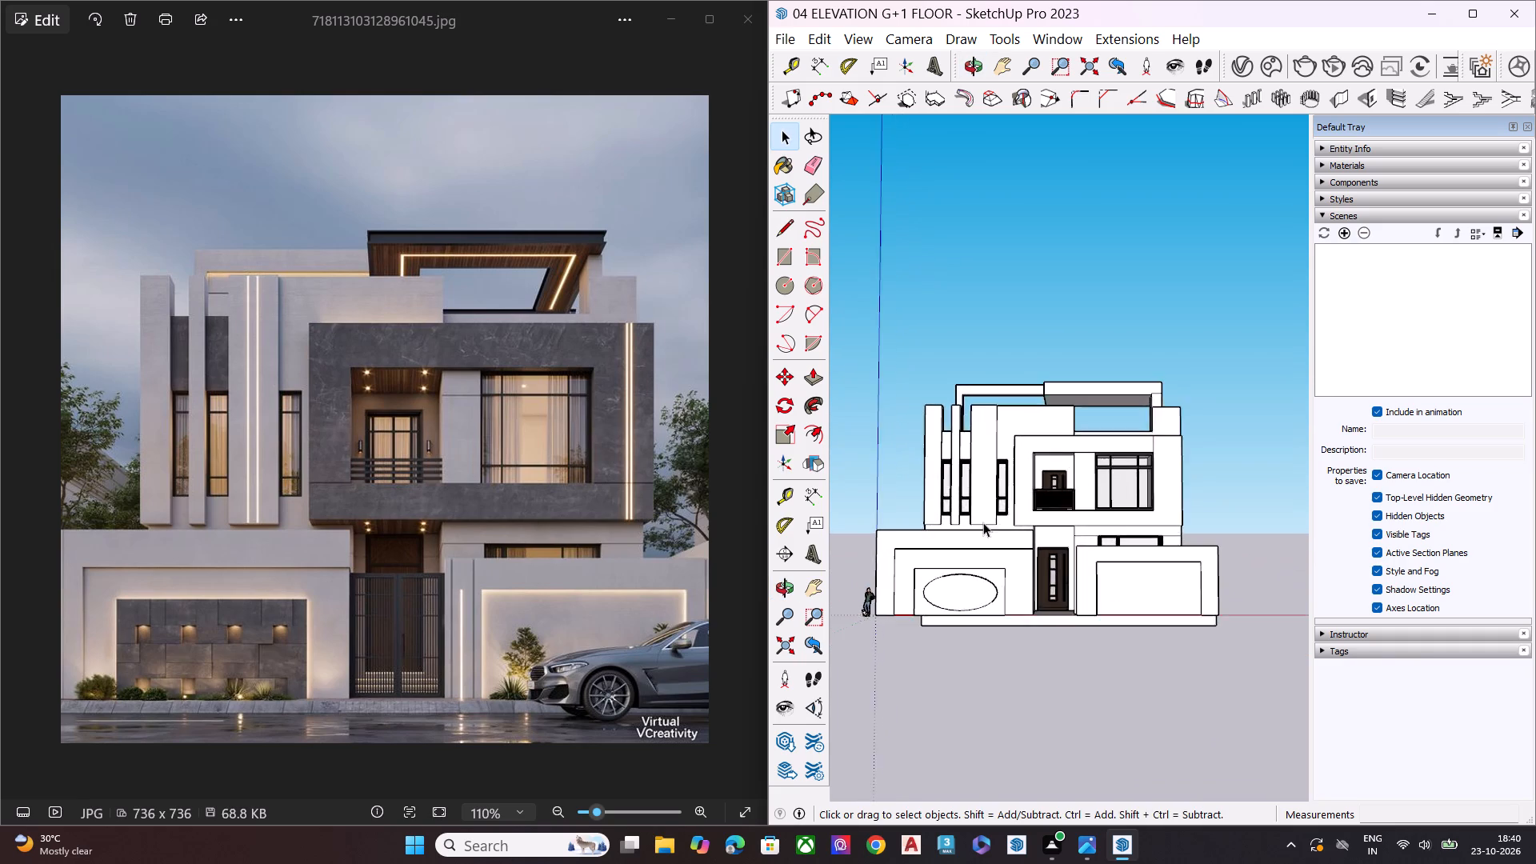
pyautogui.scroll(8, 983, 522)
pyautogui.scroll(-3, 874, 504)
pyautogui.scroll(1, 870, 503)
pyautogui.scroll(-3, 870, 503)
pyautogui.scroll(5, 1101, 468)
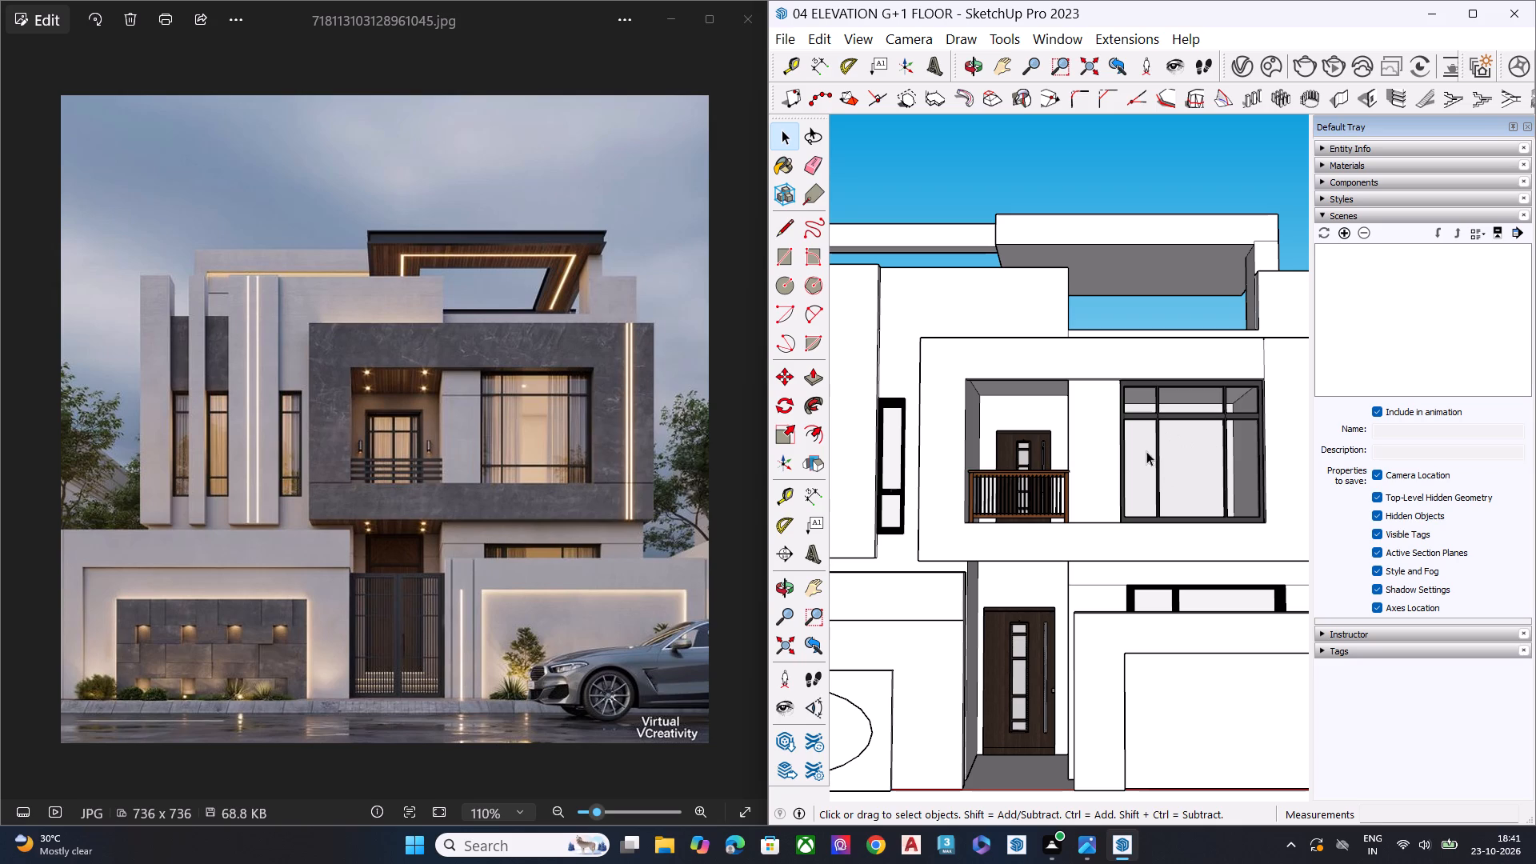
pyautogui.scroll(-7, 1199, 515)
pyautogui.moveTo(1136, 475); pyautogui.dragTo(1149, 551, button='middle')
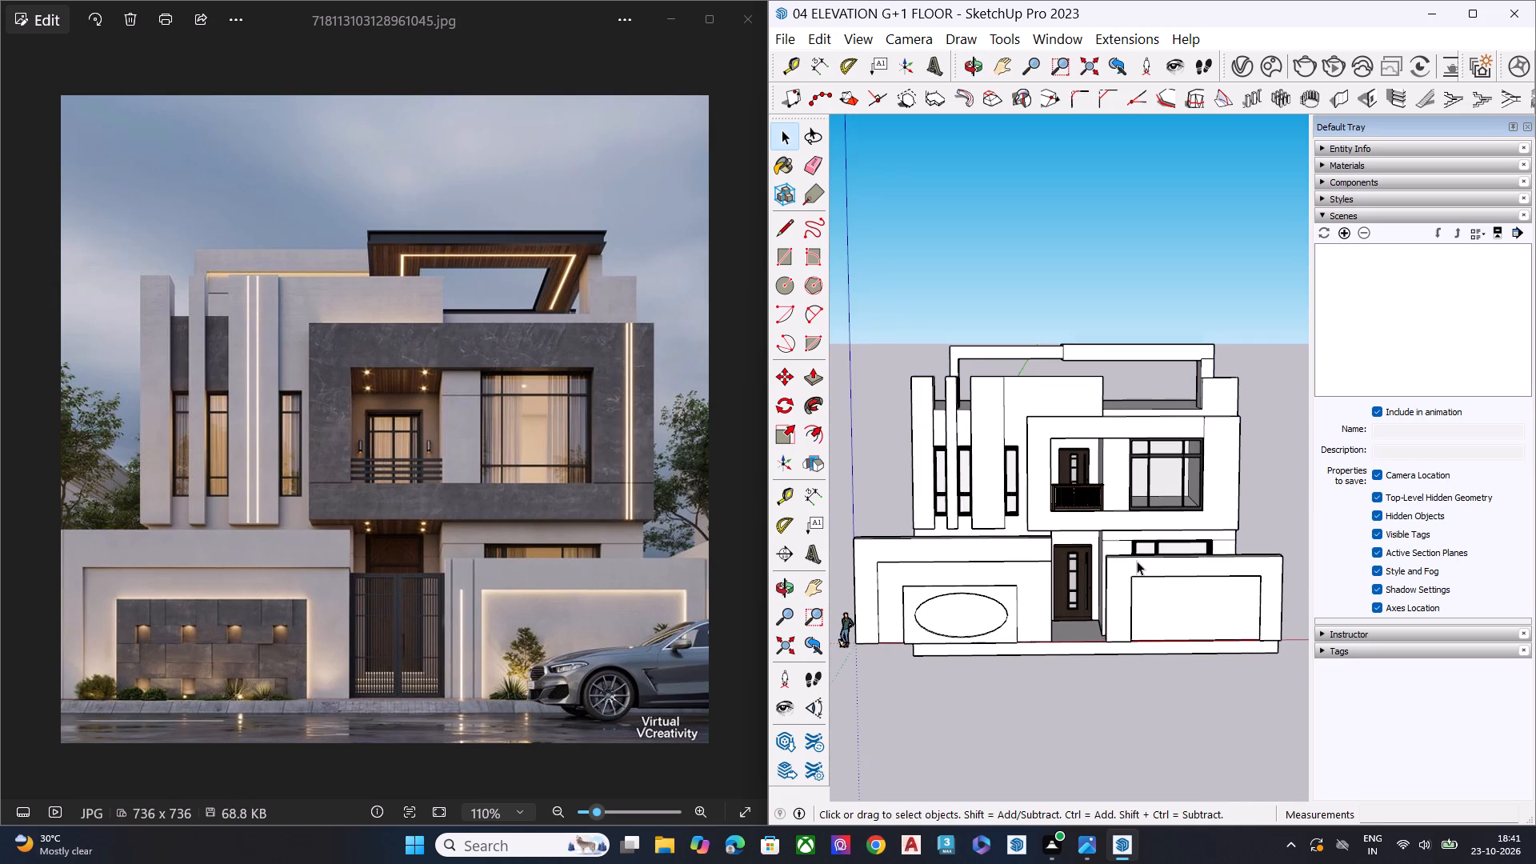
pyautogui.scroll(-8, 1098, 566)
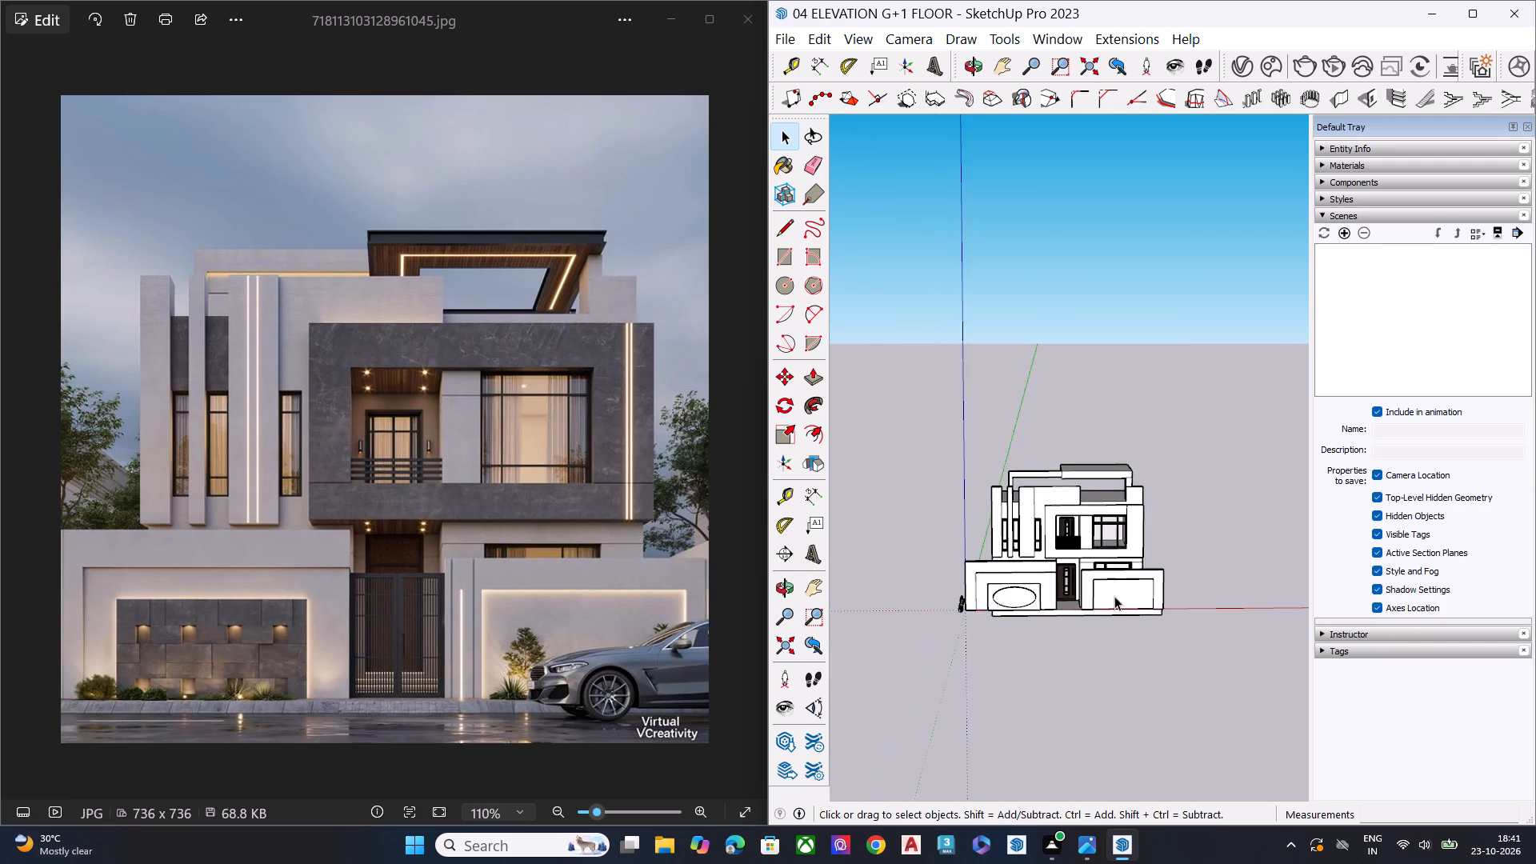
pyautogui.moveTo(1114, 596); pyautogui.dragTo(972, 598, button='middle')
pyautogui.scroll(-1, 976, 598)
pyautogui.scroll(8, 984, 597)
pyautogui.moveTo(1077, 614); pyautogui.dragTo(1057, 474, button='middle')
pyautogui.scroll(8, 1038, 483)
pyautogui.scroll(-2, 940, 527)
pyautogui.scroll(1, 934, 533)
pyautogui.scroll(-4, 928, 538)
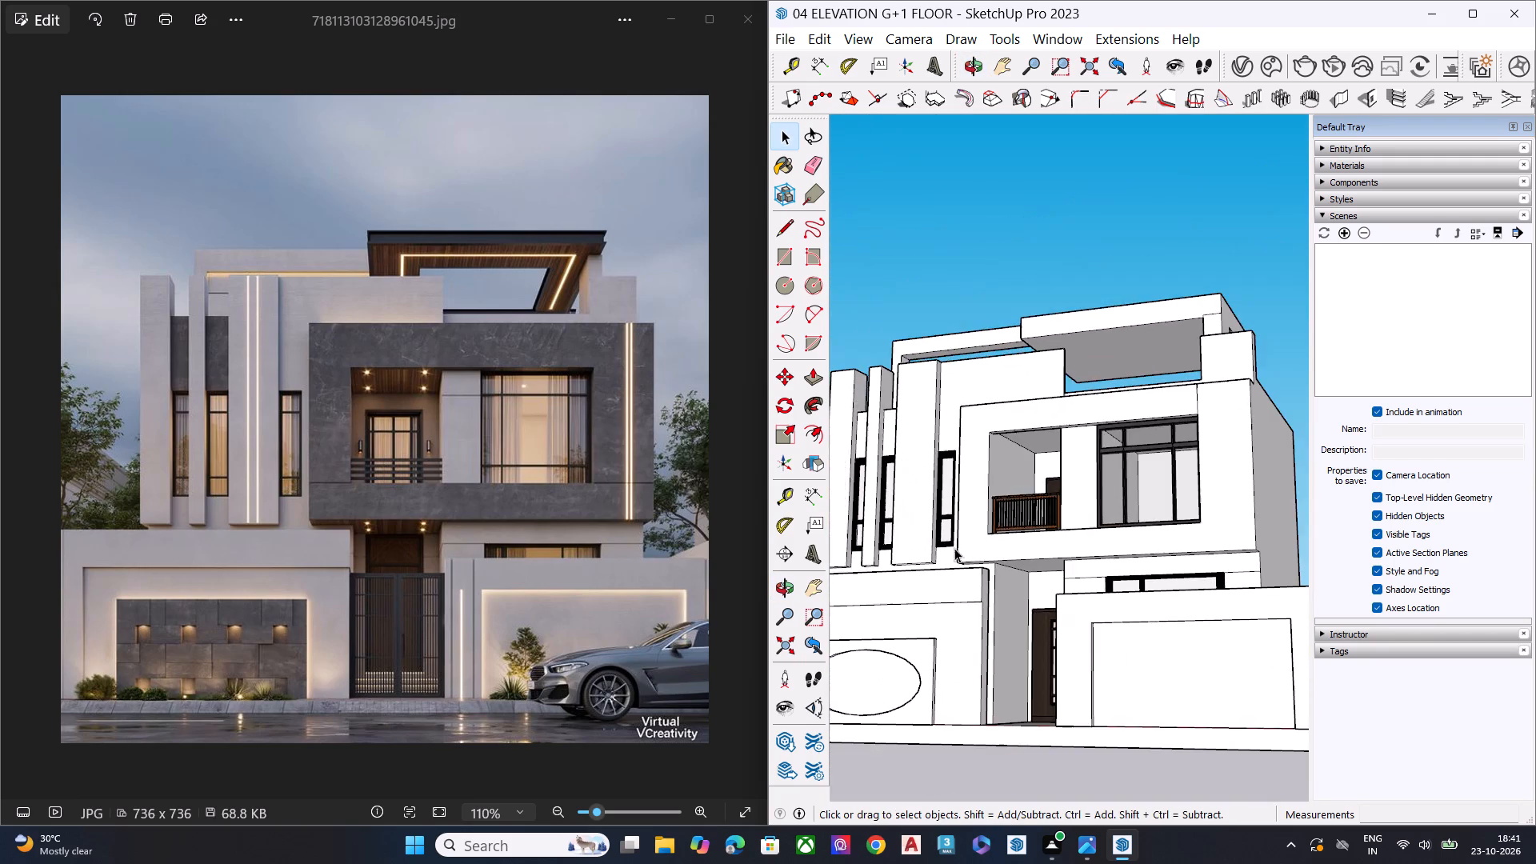
pyautogui.moveTo(978, 534); pyautogui.dragTo(942, 438, button='middle')
pyautogui.scroll(5, 910, 409)
pyautogui.scroll(-1, 906, 419)
pyautogui.scroll(3, 908, 422)
pyautogui.scroll(-3, 877, 458)
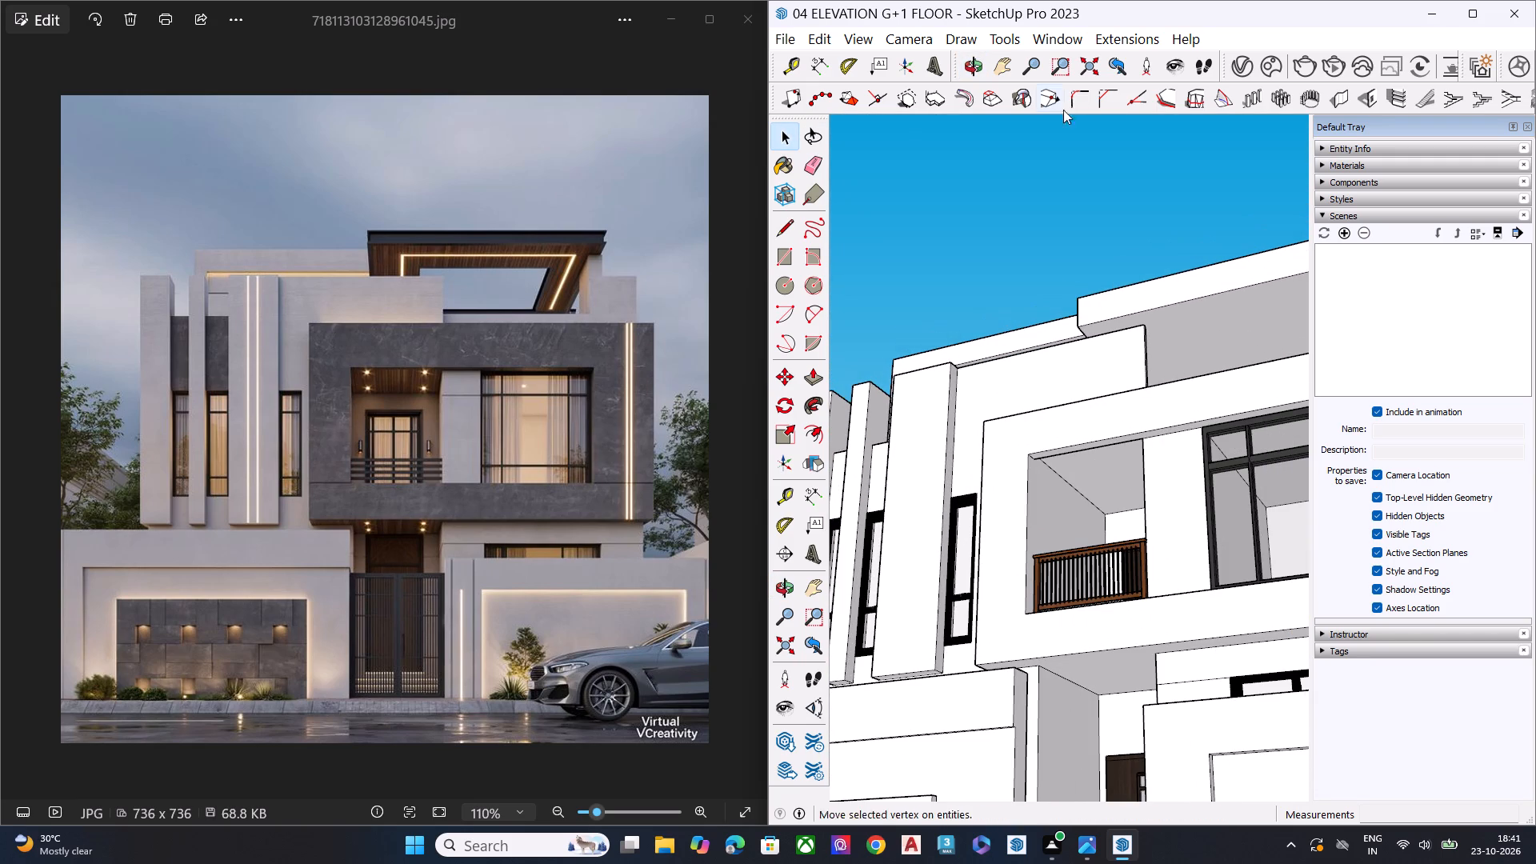
# Open the V-Ray Asset Editor, expand its material library and launch the Chaos Cosmos Browser from it.
pyautogui.click(1244, 58)
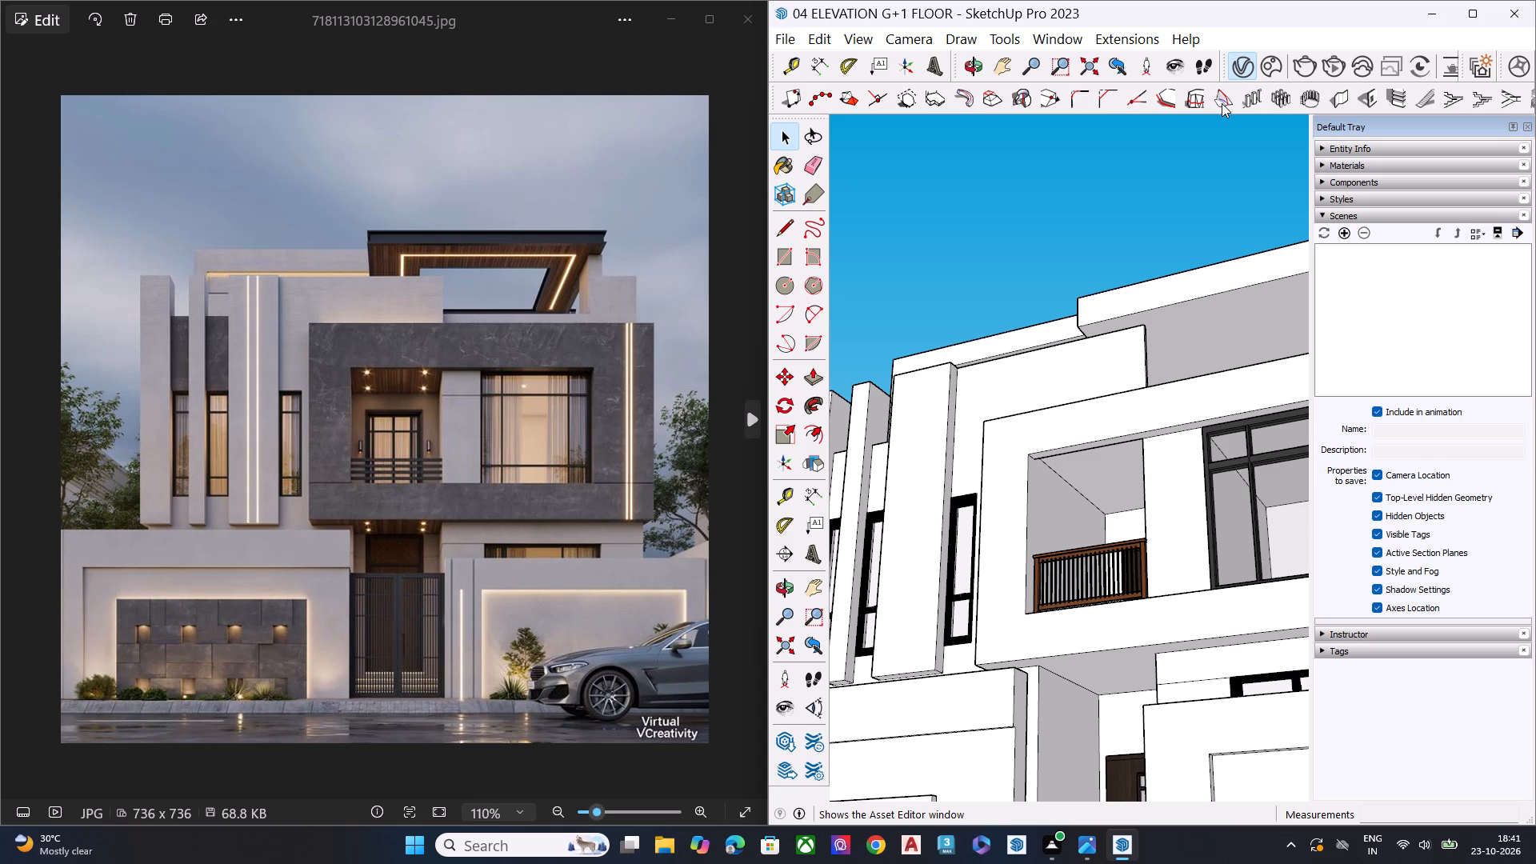
pyautogui.click(1243, 61)
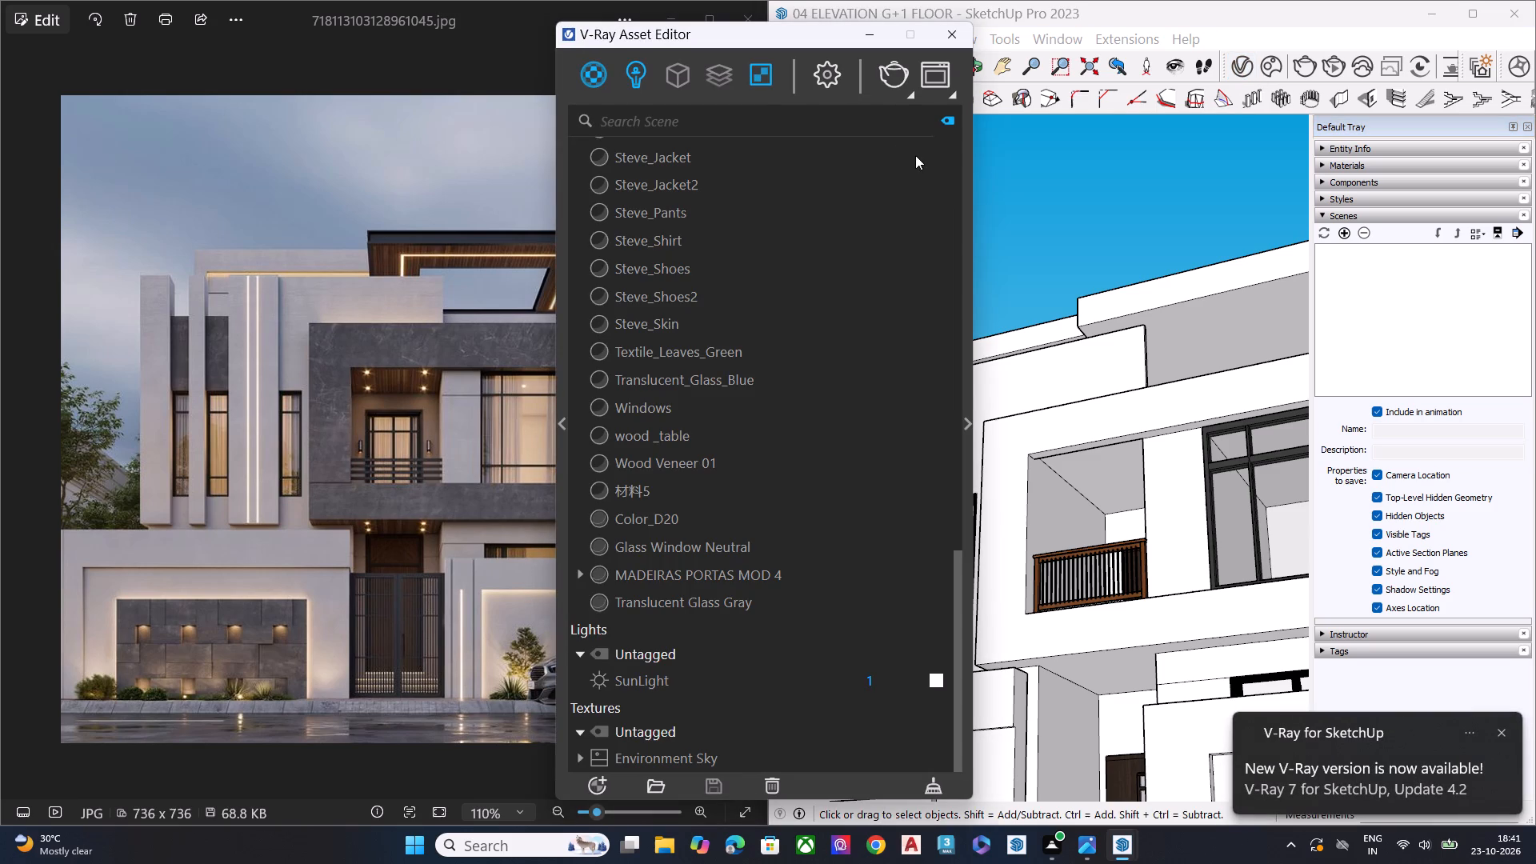
pyautogui.click(561, 430)
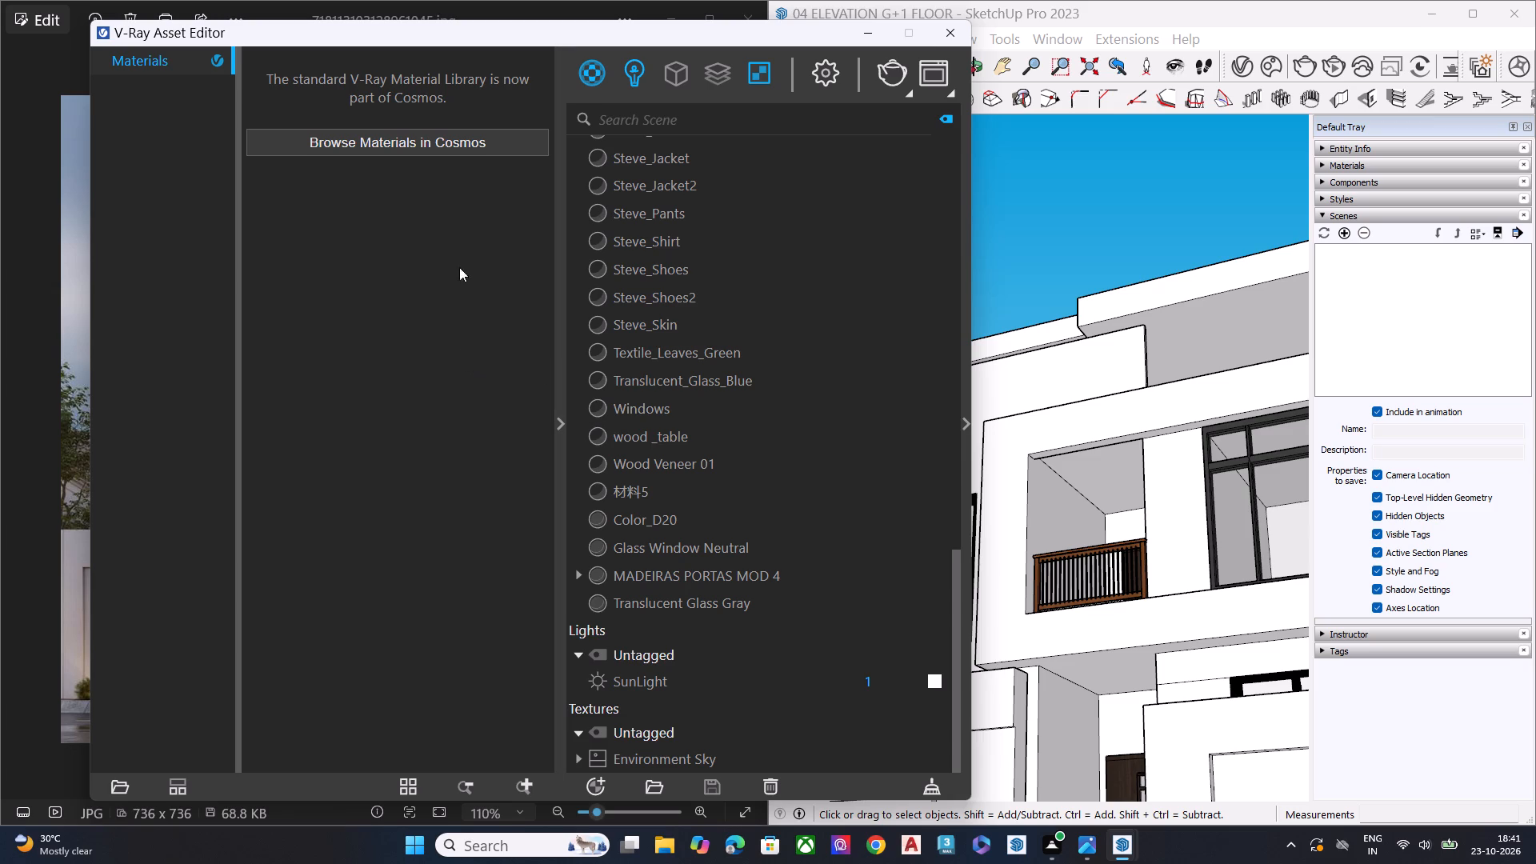
pyautogui.click(450, 150)
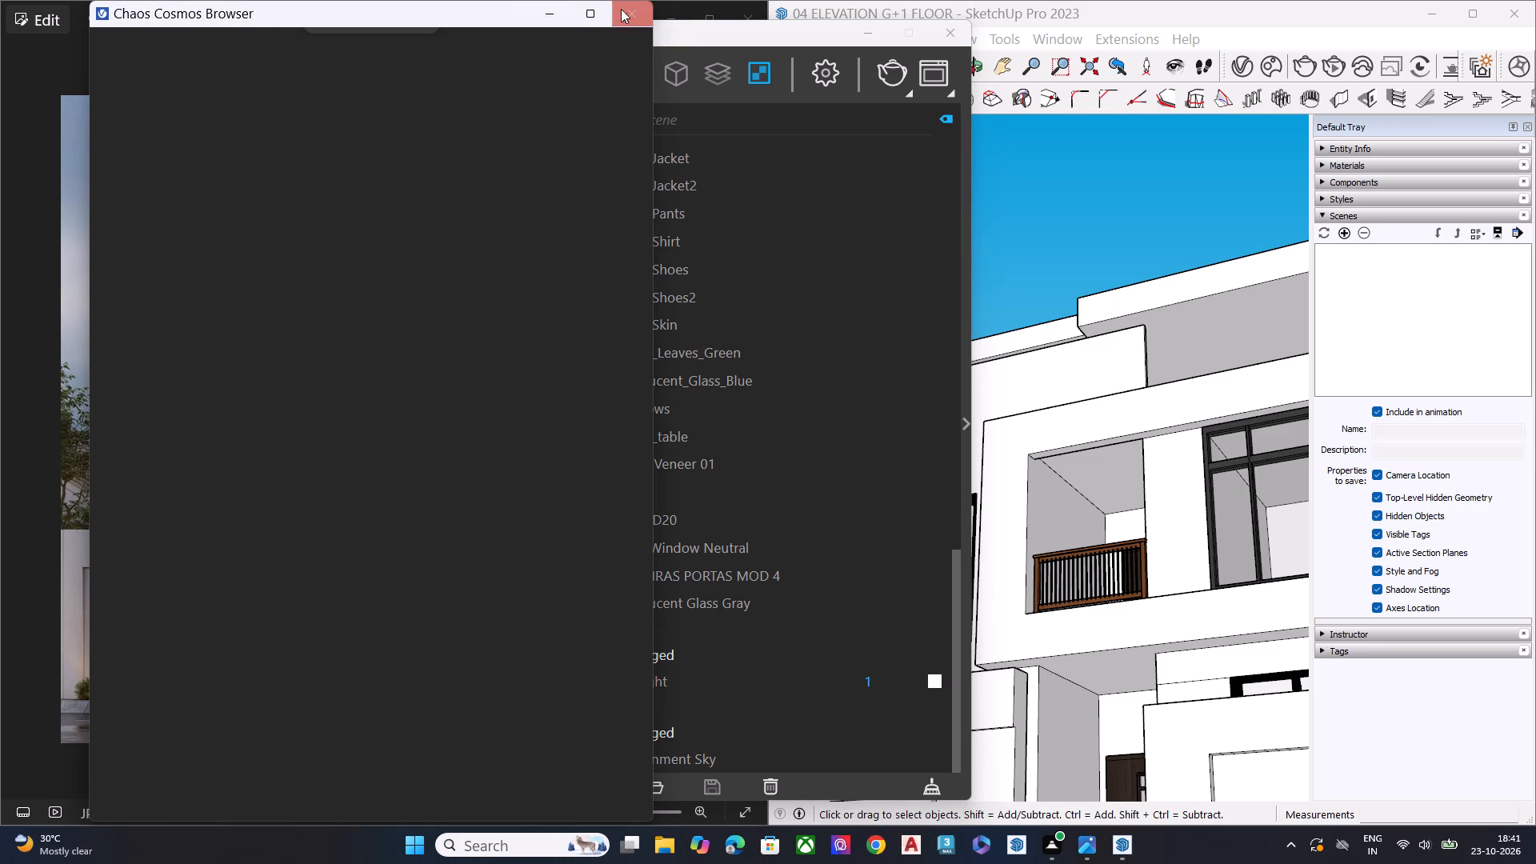
pyautogui.click(624, 4)
pyautogui.click(474, 137)
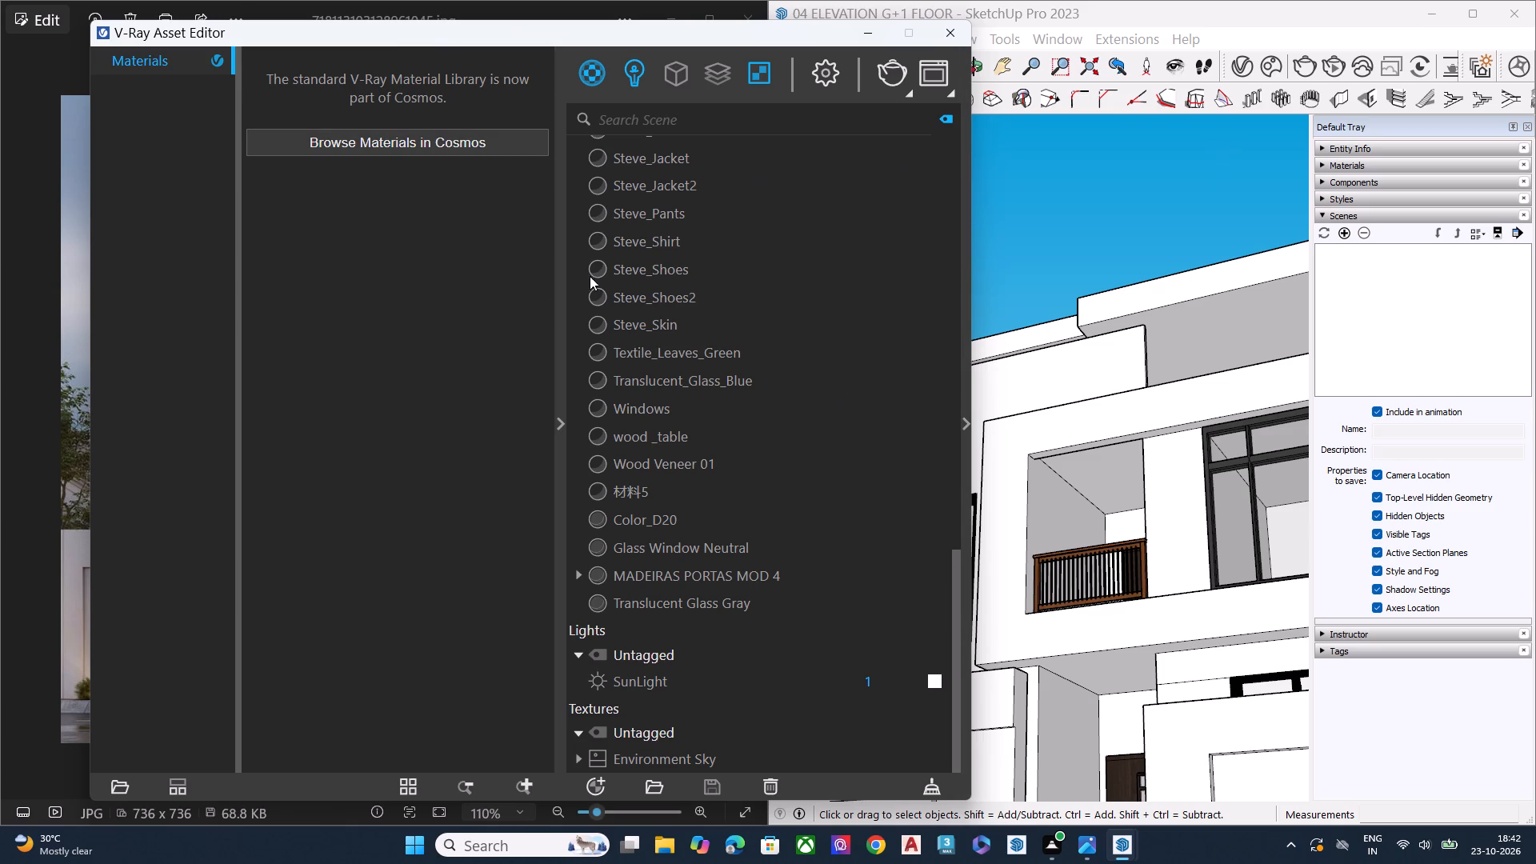
pyautogui.click(363, 146)
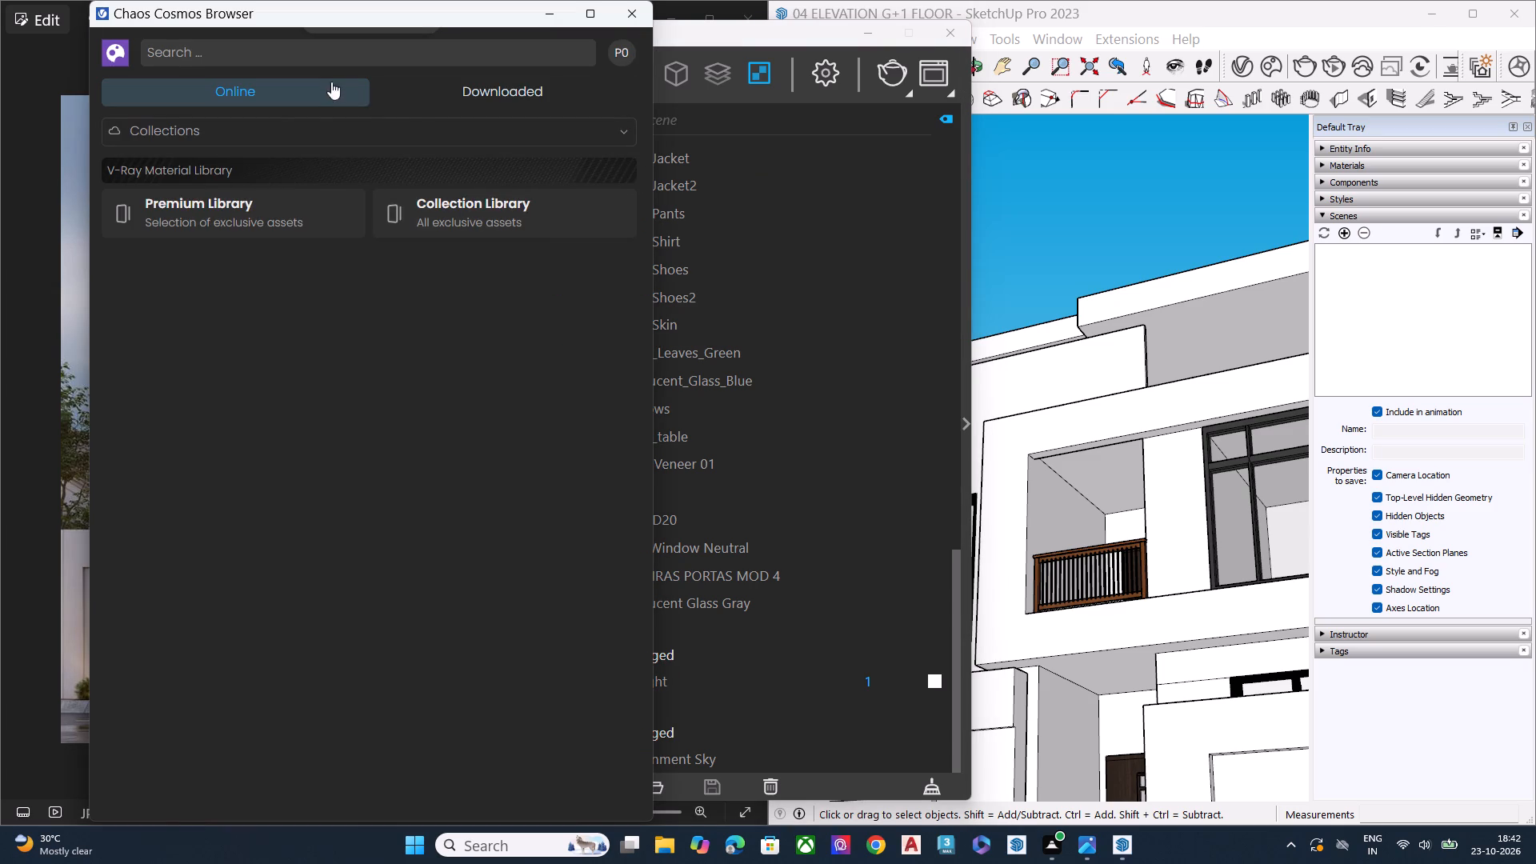
# Filter the online Cosmos assets to the 3D Models > Architecture > Architectural elements category.
pyautogui.click(273, 129)
pyautogui.click(248, 157)
pyautogui.click(246, 174)
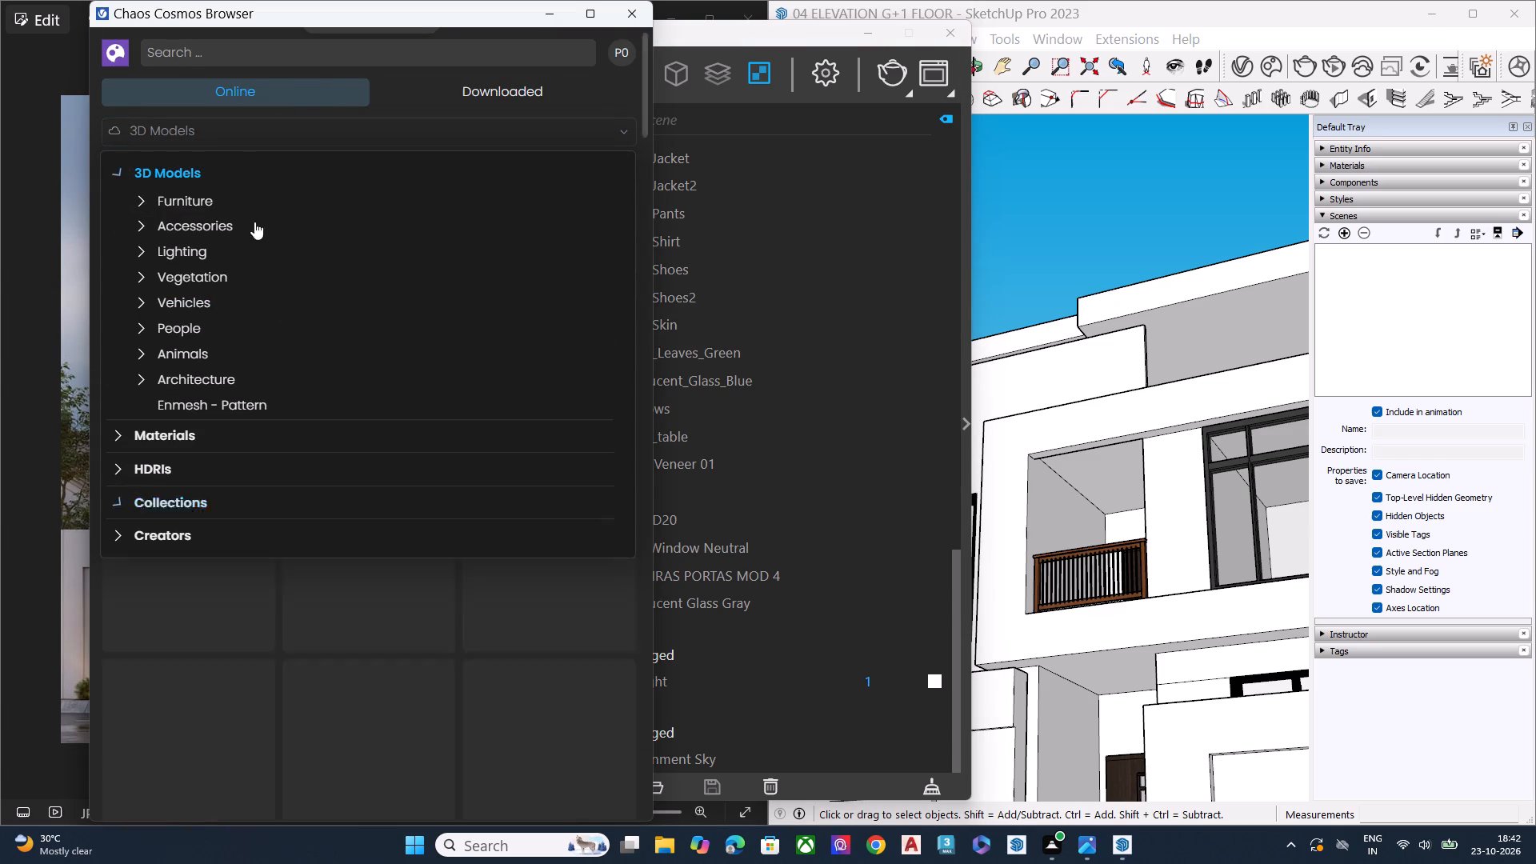
pyautogui.click(254, 371)
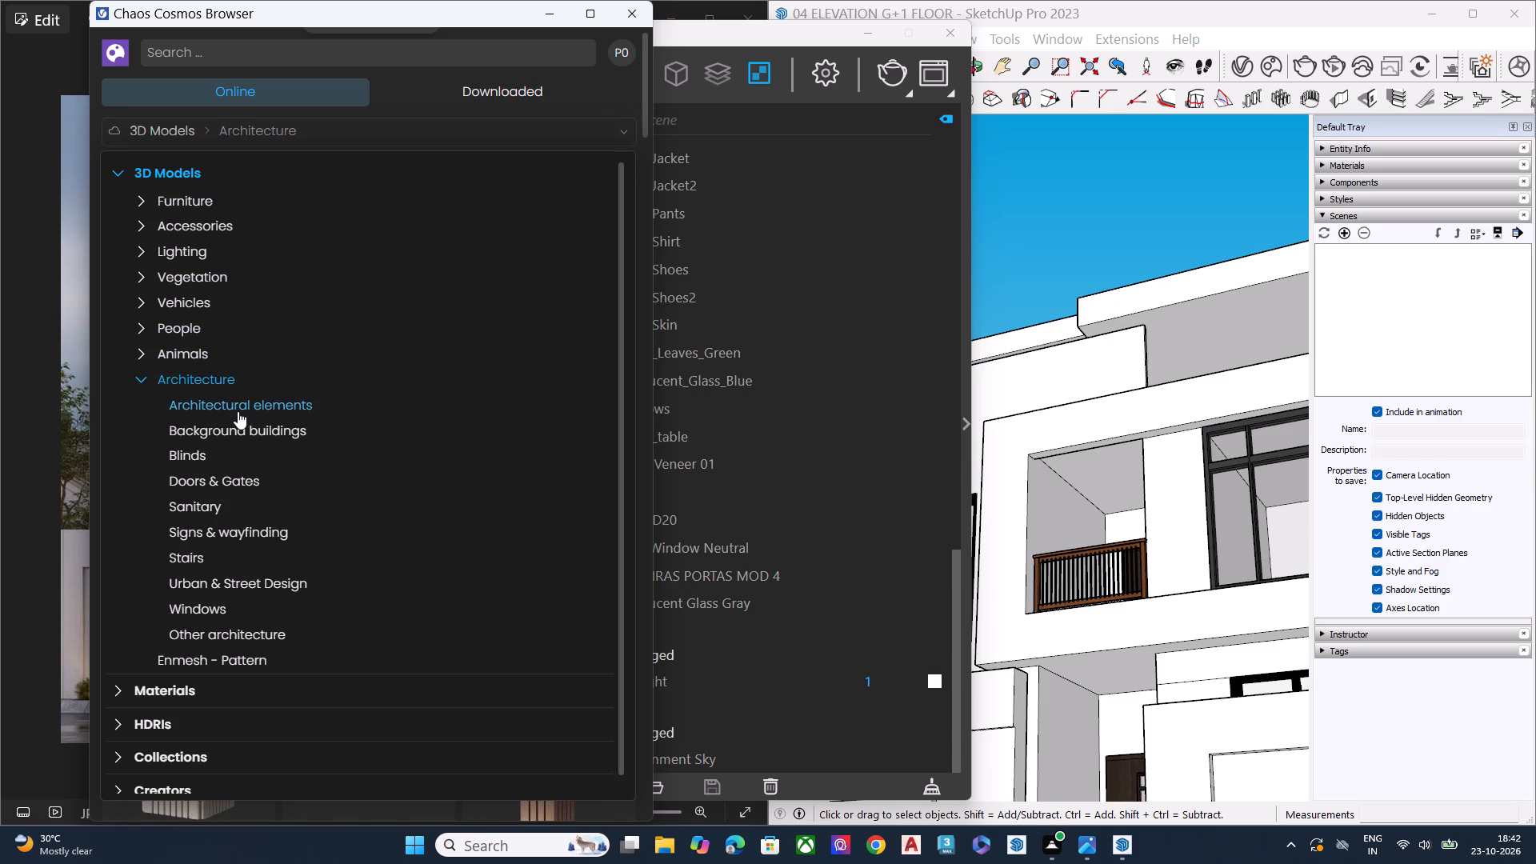
pyautogui.click(238, 411)
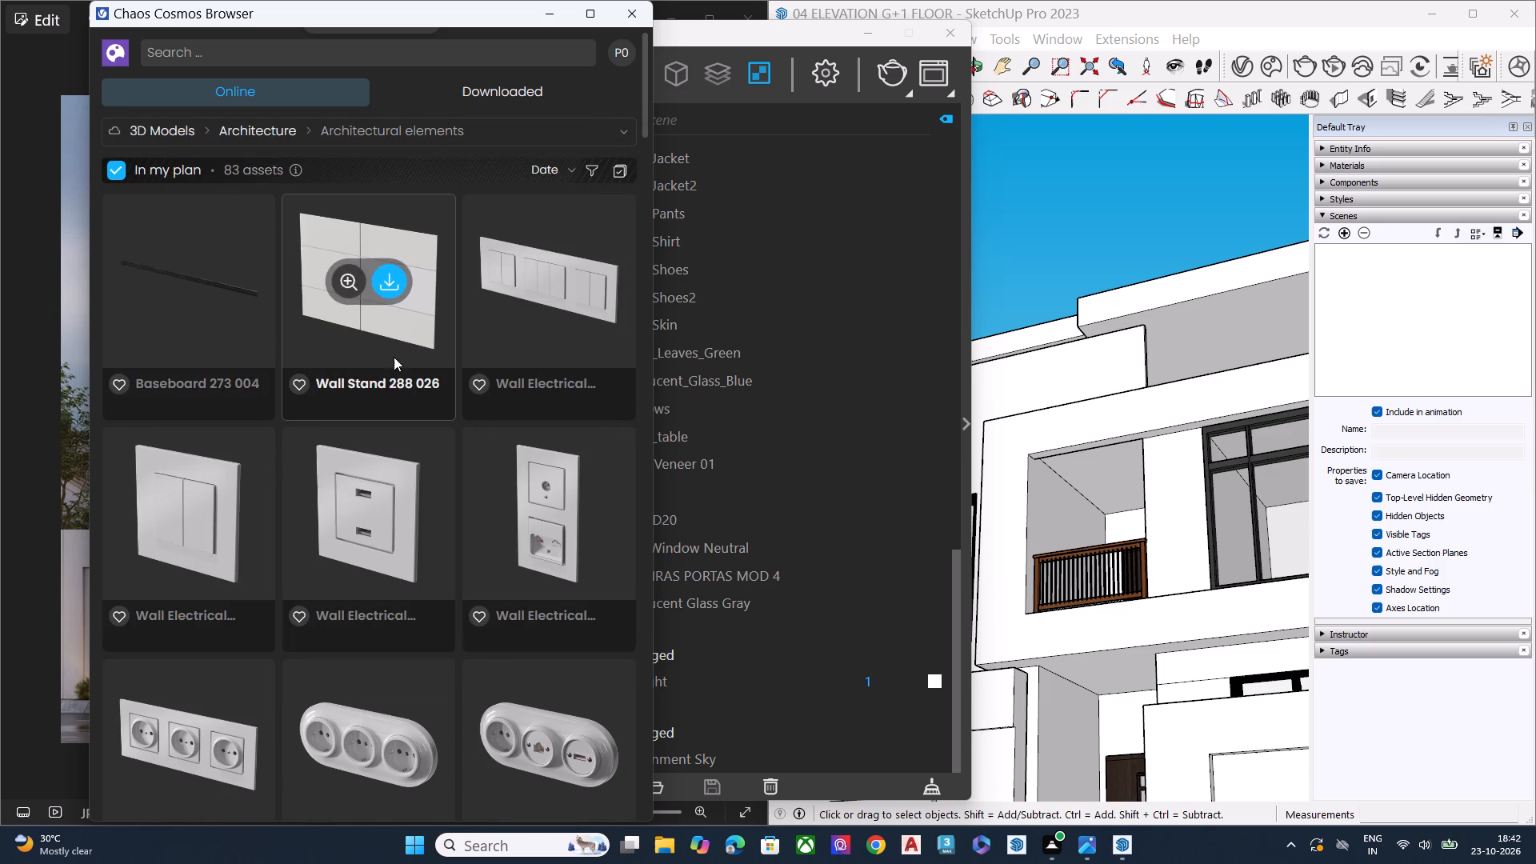
# Look through the Architectural elements assets for items suited to the house elevation.
pyautogui.scroll(-15, 398, 364)
pyautogui.moveTo(390, 389); pyautogui.dragTo(524, 445, button='middle')
pyautogui.scroll(-11, 394, 398)
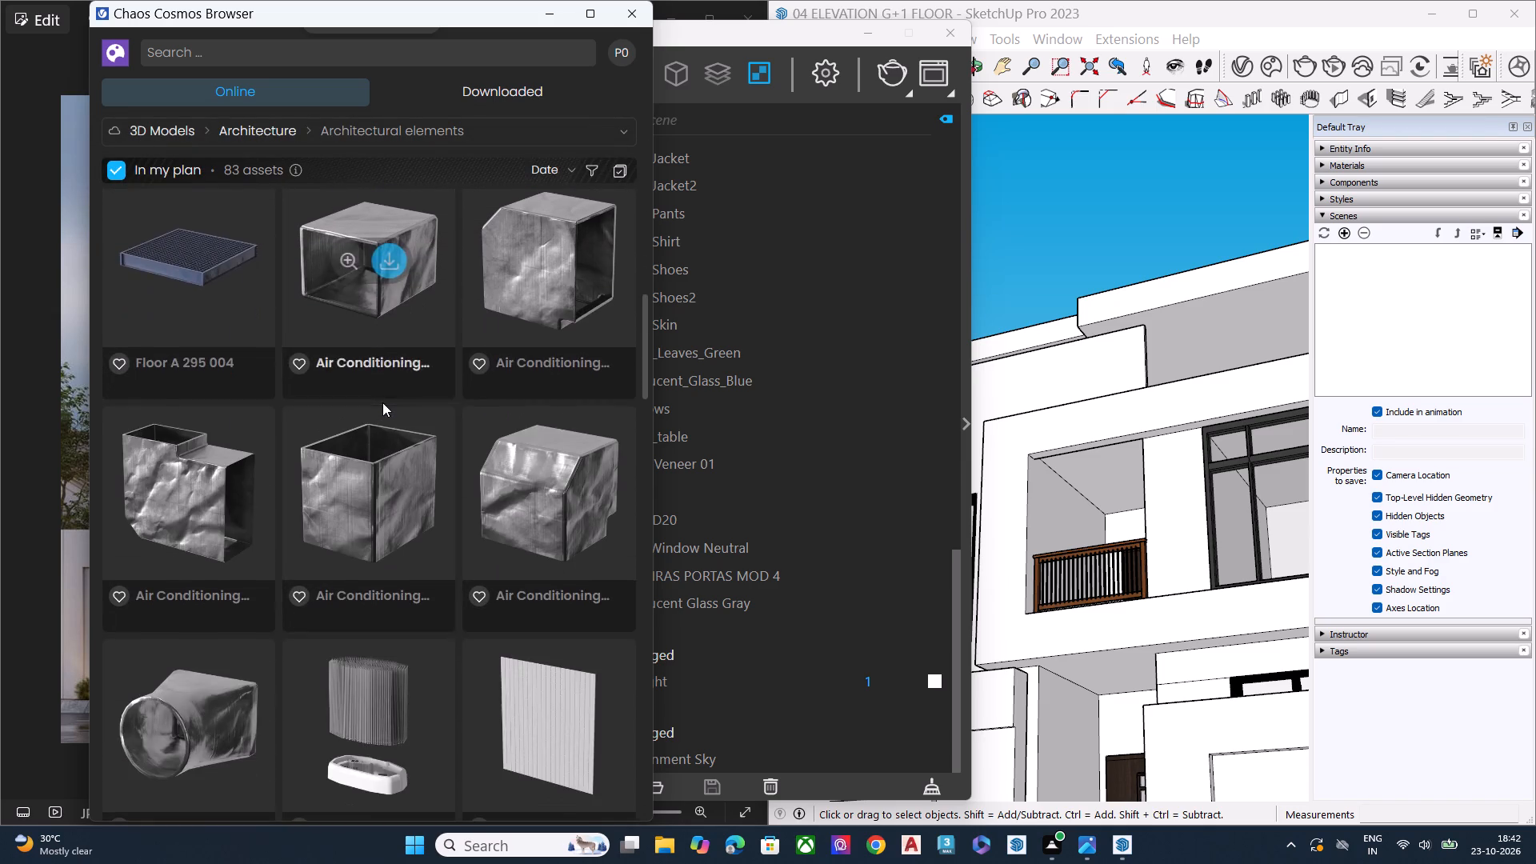
pyautogui.scroll(-6, 382, 402)
pyautogui.scroll(3, 401, 396)
pyautogui.scroll(-1, 436, 381)
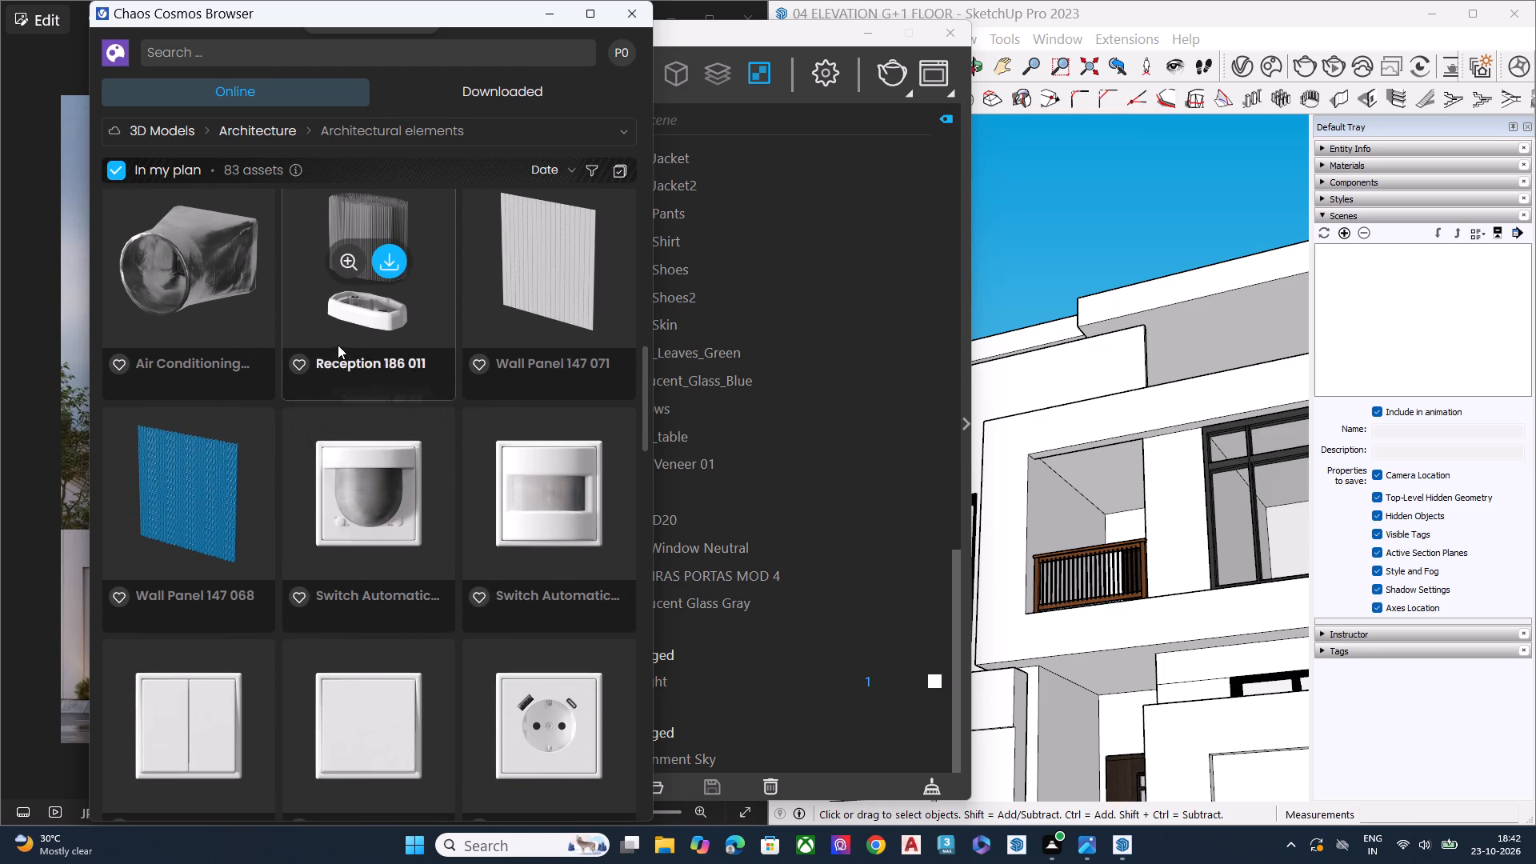
pyautogui.scroll(-6, 338, 345)
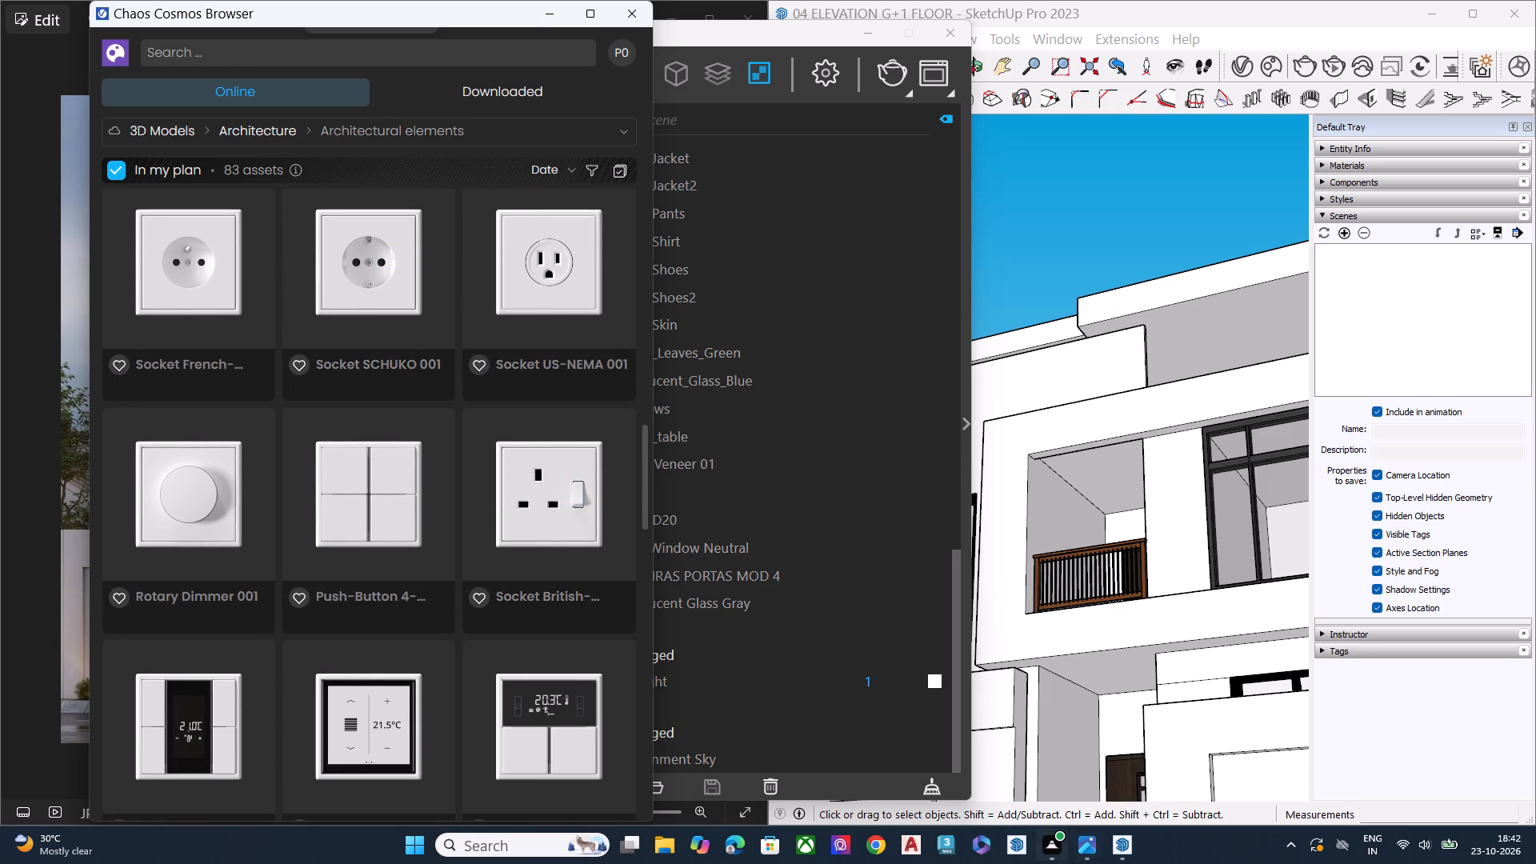